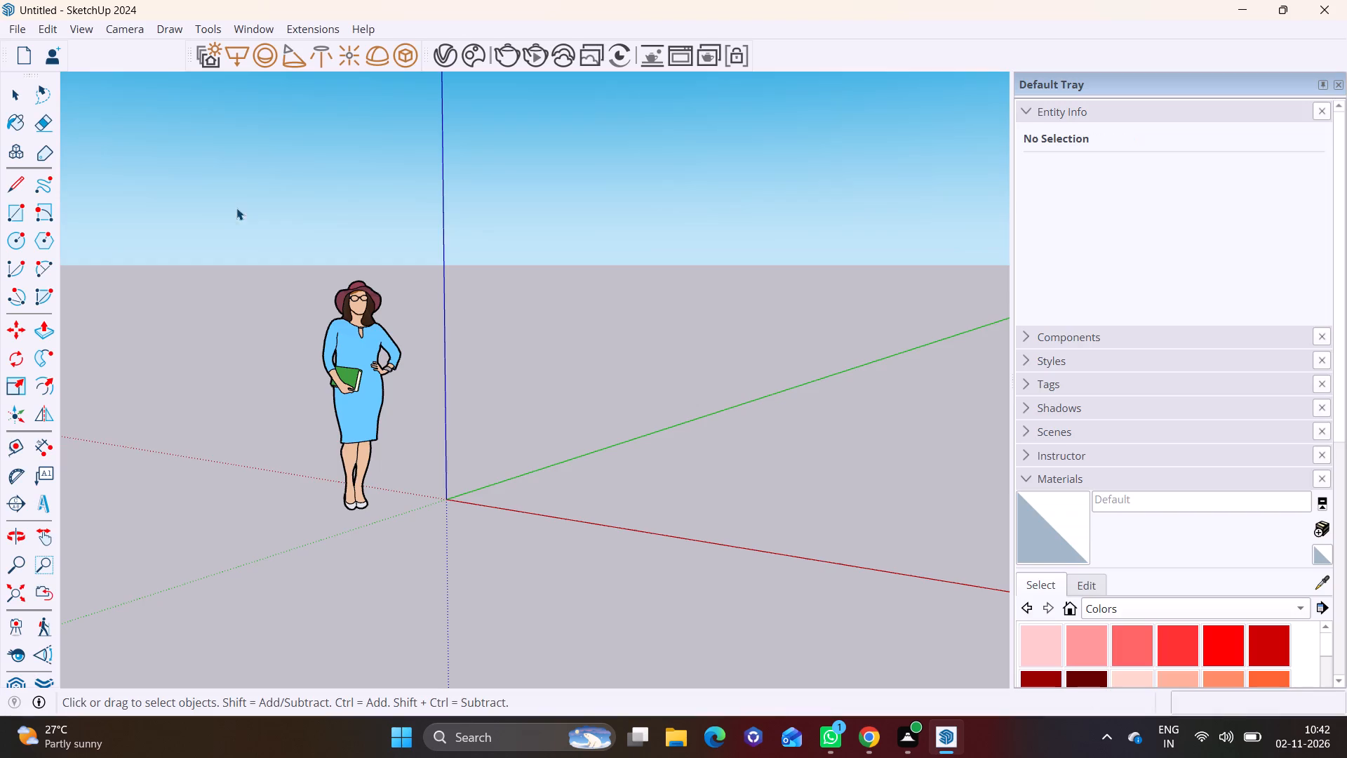
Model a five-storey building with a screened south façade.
Delete the default standing woman figure near the origin.
{"action": "left_click", "coordinate": [361, 352]}
{"action": "key", "text": "Delete"}
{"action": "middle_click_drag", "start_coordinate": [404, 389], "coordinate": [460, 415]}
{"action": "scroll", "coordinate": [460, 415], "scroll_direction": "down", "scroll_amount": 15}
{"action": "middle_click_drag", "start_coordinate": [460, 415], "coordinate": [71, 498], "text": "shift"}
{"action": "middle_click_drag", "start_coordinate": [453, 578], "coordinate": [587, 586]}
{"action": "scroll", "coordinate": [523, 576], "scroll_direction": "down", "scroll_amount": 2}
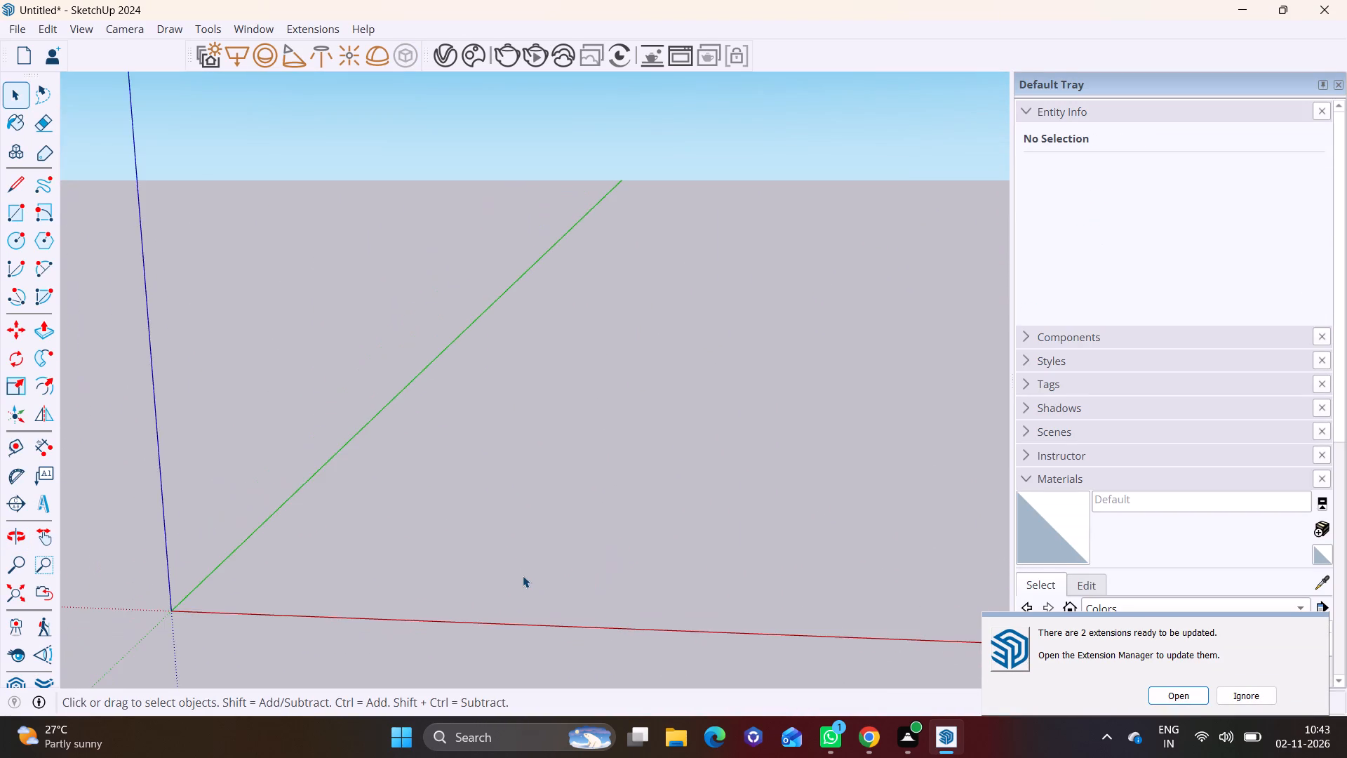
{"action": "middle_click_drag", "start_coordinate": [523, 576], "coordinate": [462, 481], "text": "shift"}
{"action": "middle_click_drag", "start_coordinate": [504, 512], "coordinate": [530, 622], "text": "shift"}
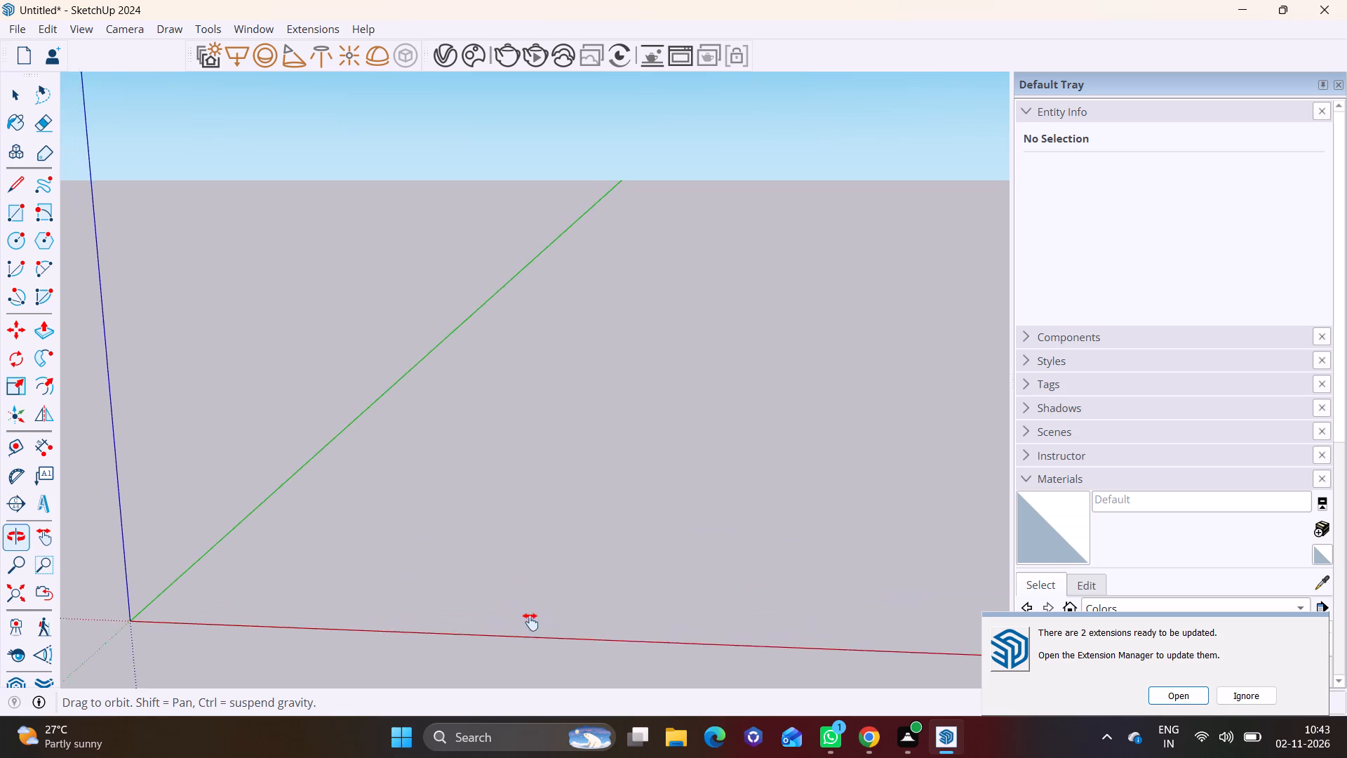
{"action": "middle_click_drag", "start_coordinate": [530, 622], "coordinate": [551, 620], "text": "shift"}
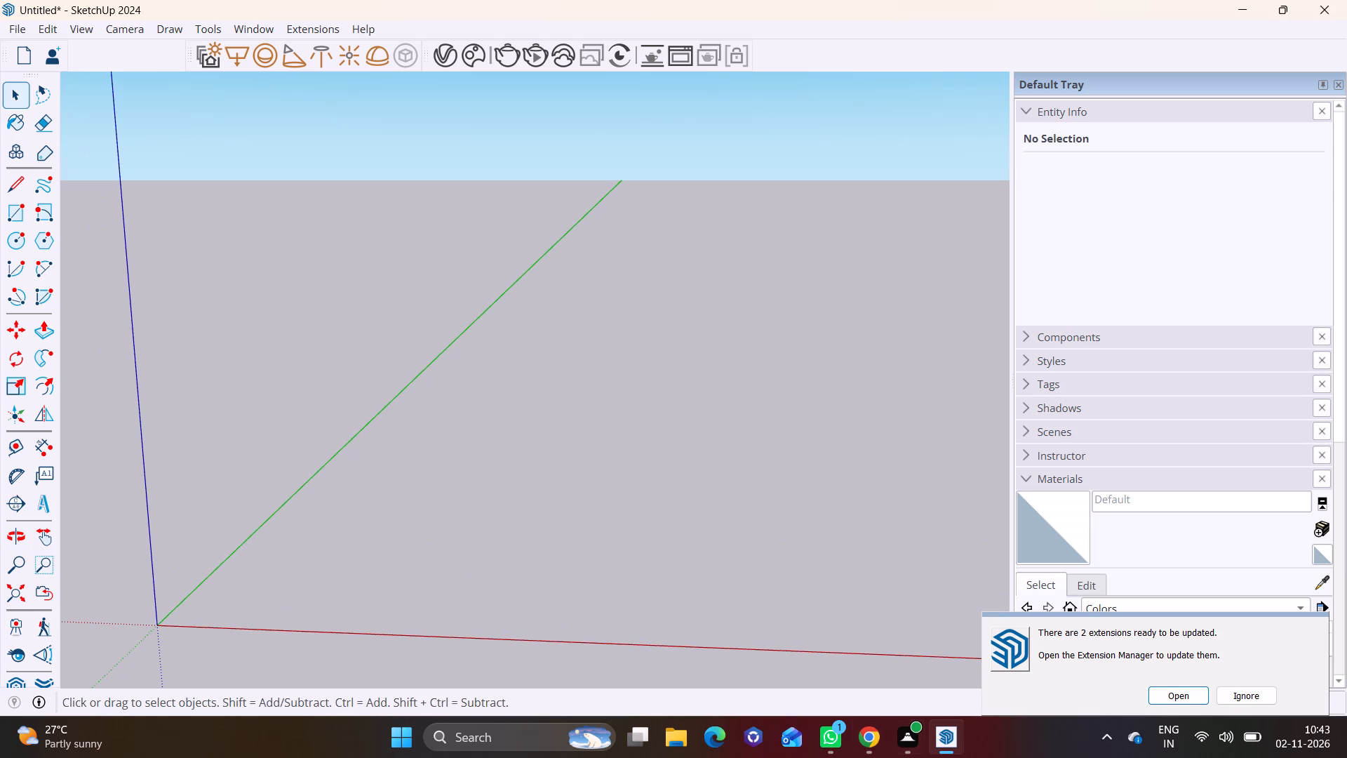
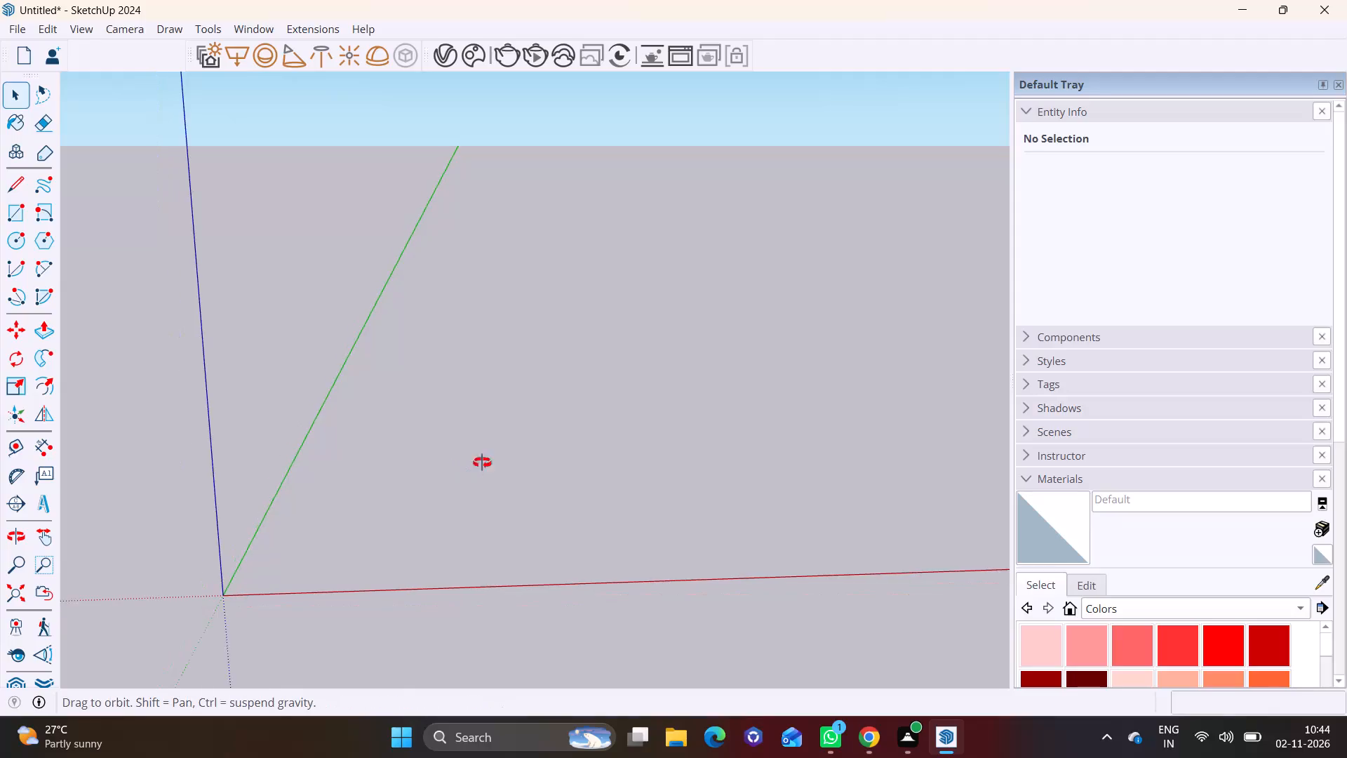
Draw a 40' by 40' rectangle on the ground plane, between the red and green axes.
{"action": "middle_click_drag", "start_coordinate": [482, 463], "coordinate": [445, 478]}
{"action": "left_click", "coordinate": [10, 219]}
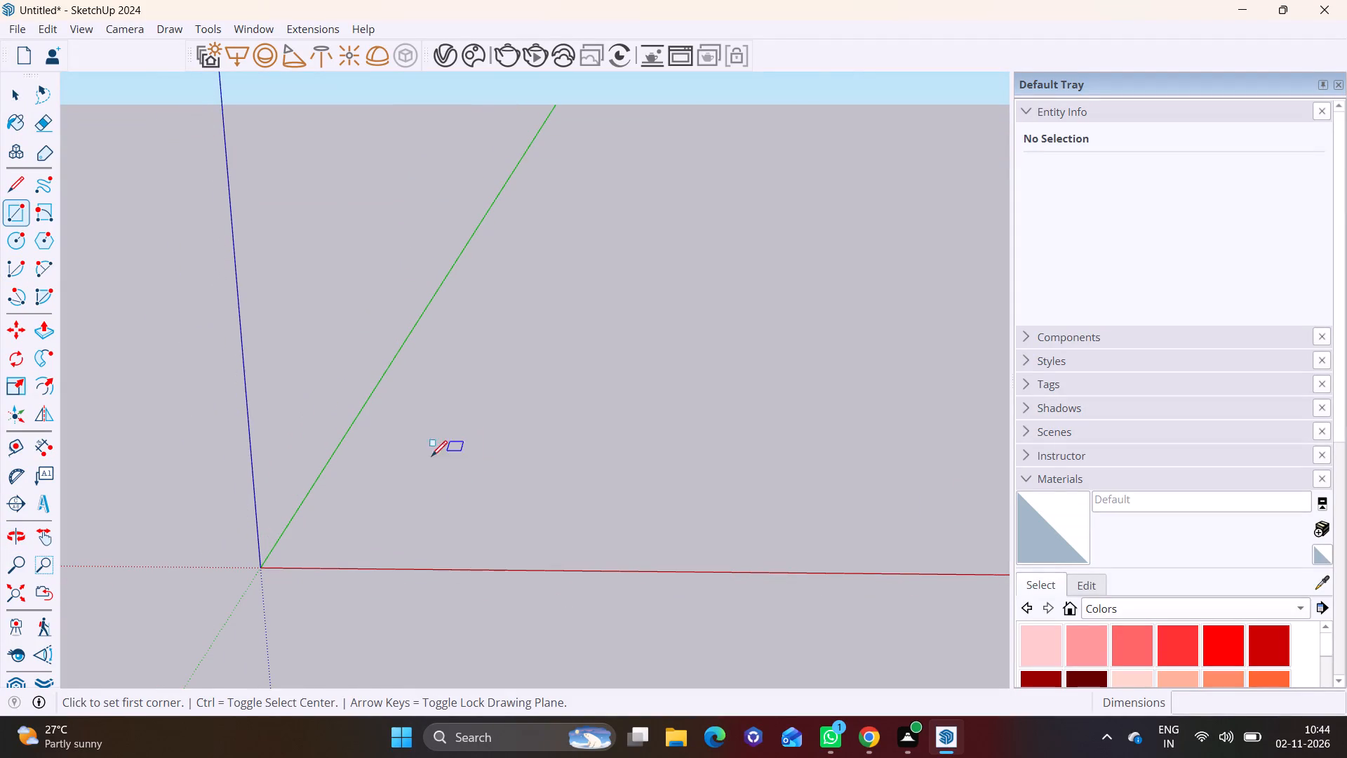
{"action": "middle_click_drag", "start_coordinate": [389, 471], "coordinate": [114, 509], "text": "shift"}
{"action": "scroll", "coordinate": [598, 521], "scroll_direction": "down", "scroll_amount": 2}
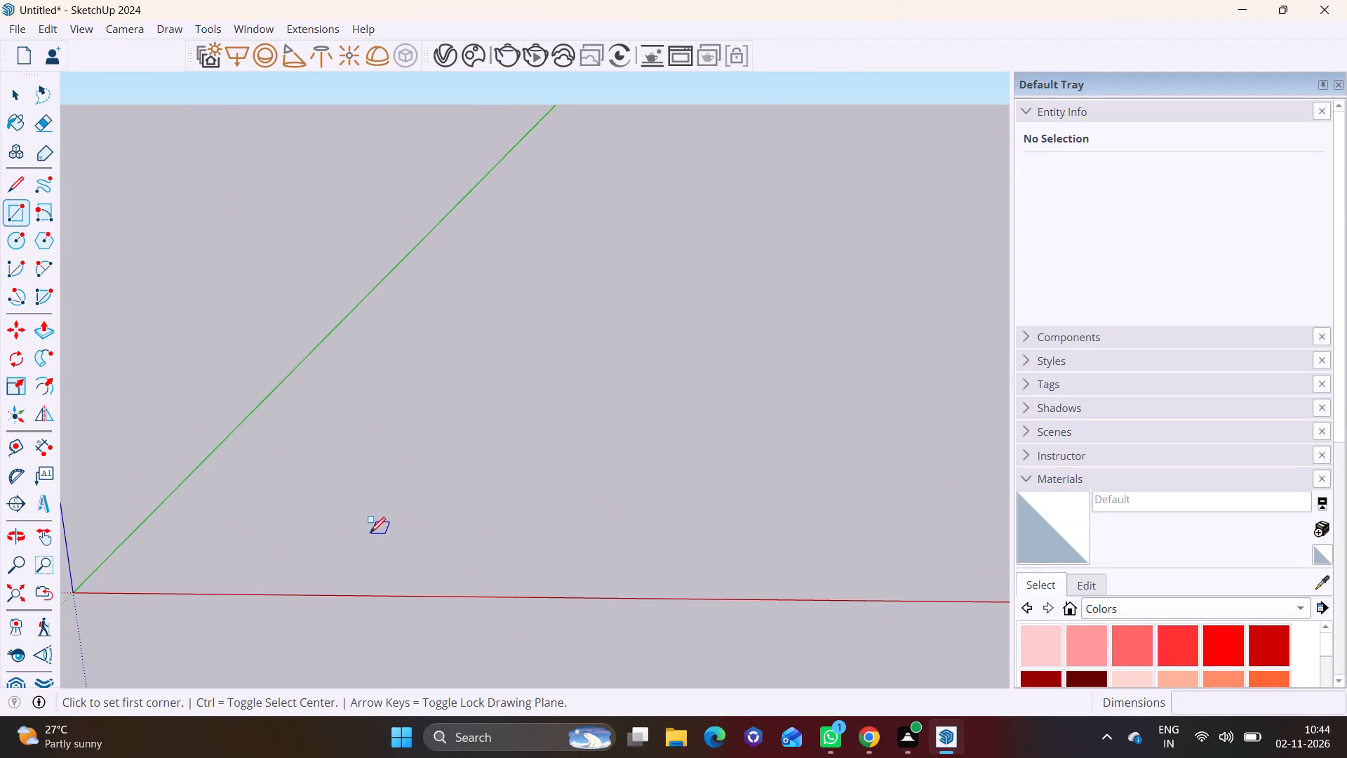
{"action": "left_click", "coordinate": [341, 502]}
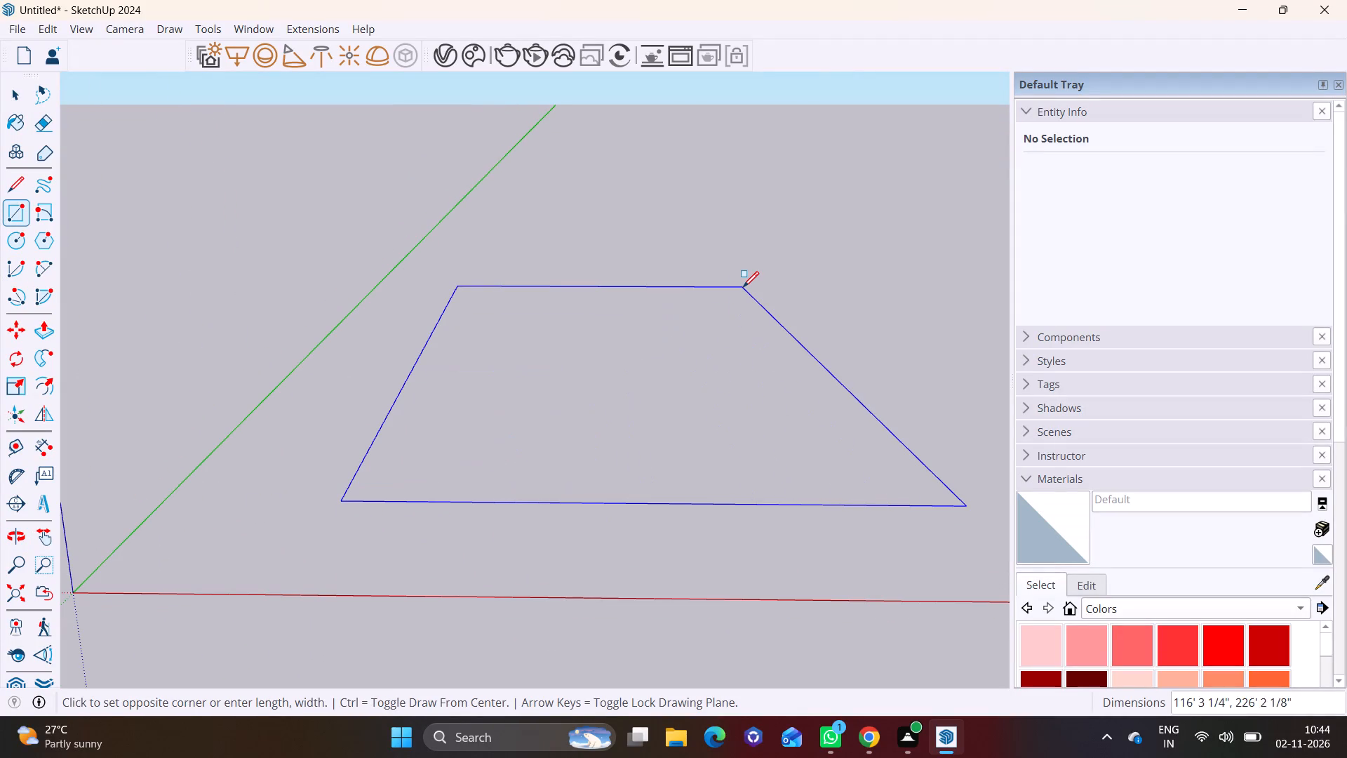
{"action": "type", "text": "40',40'"}
{"action": "key", "text": "Return"}
{"action": "key", "text": "space"}
Move the whole square, face and edges, across the ground farther away from the origin.
{"action": "middle_click_drag", "start_coordinate": [554, 459], "coordinate": [533, 561]}
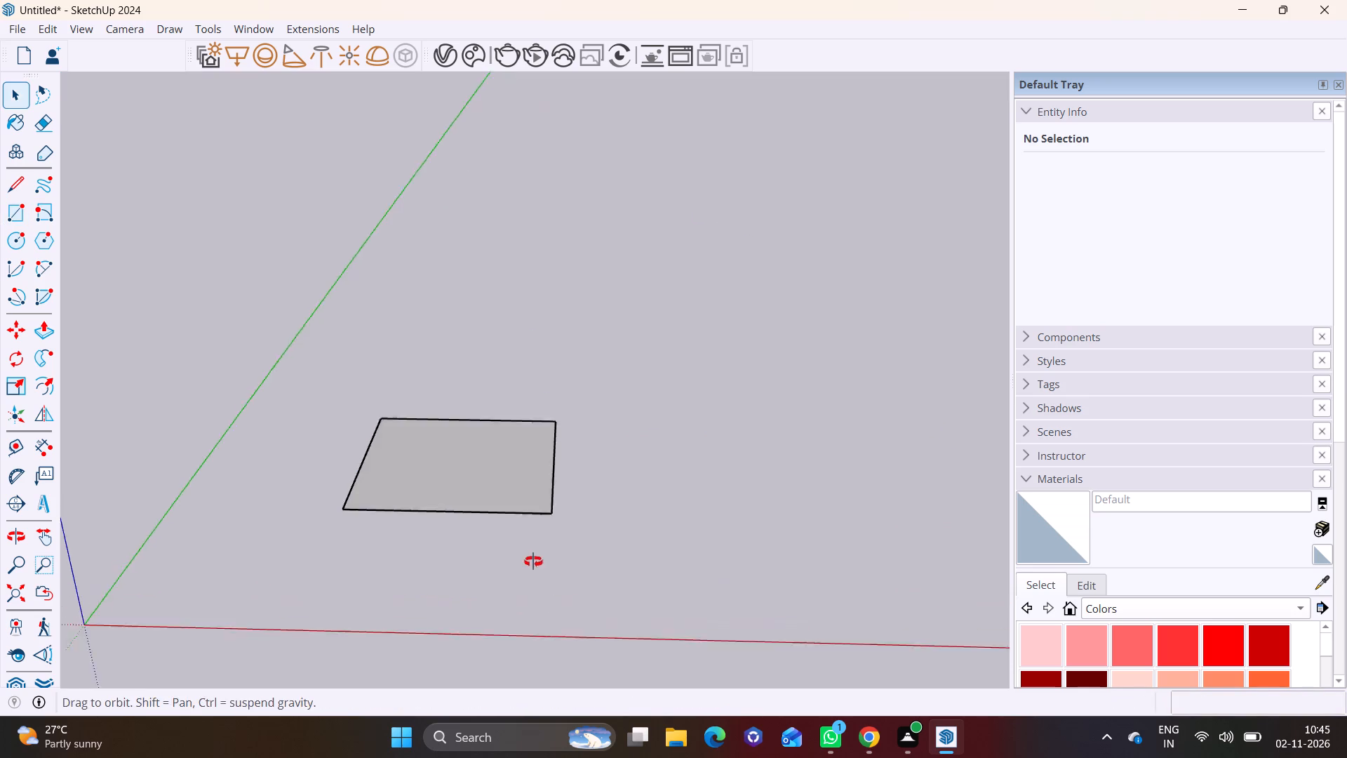
{"action": "middle_click_drag", "start_coordinate": [533, 561], "coordinate": [528, 573]}
{"action": "scroll", "coordinate": [454, 492], "scroll_direction": "up", "scroll_amount": 3}
{"action": "middle_click_drag", "start_coordinate": [511, 493], "coordinate": [620, 430], "text": "shift"}
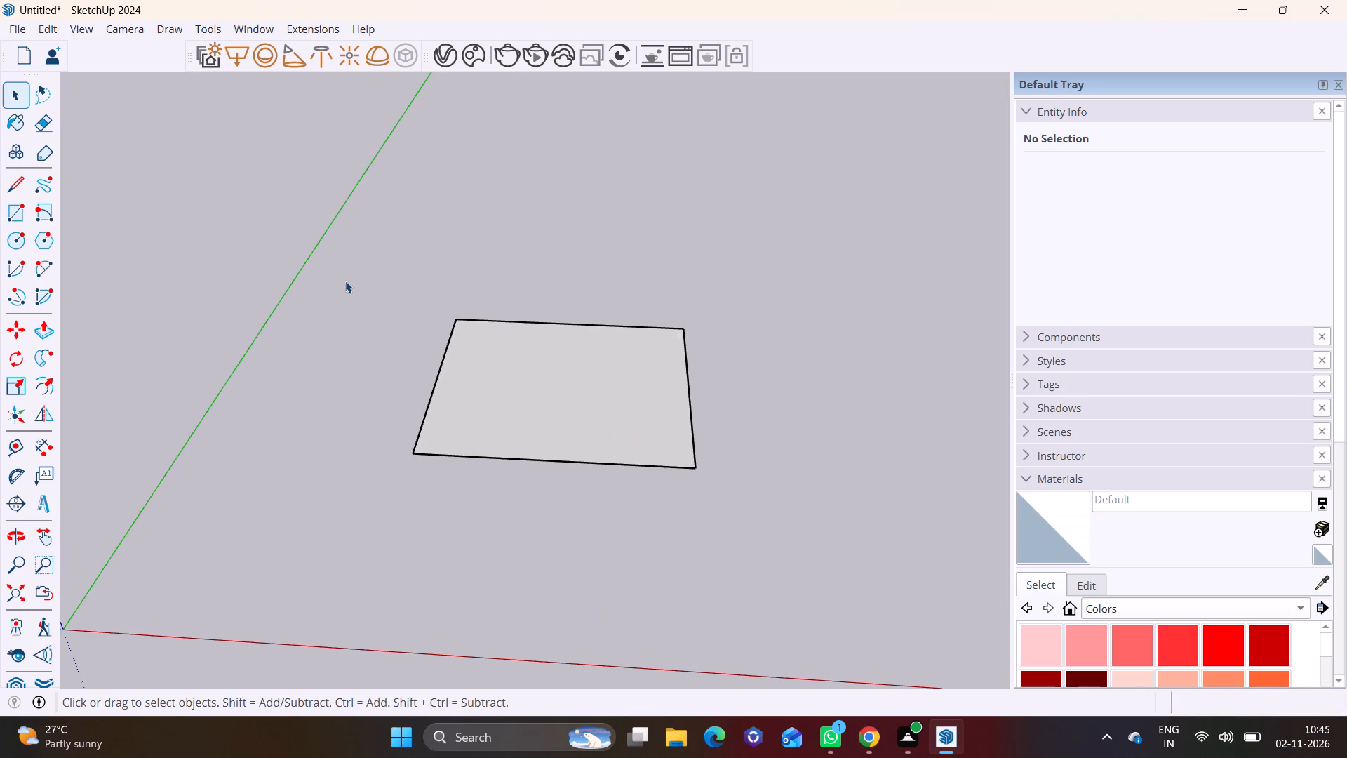
{"action": "left_click_drag", "start_coordinate": [347, 265], "coordinate": [760, 550]}
{"action": "key", "text": "m"}
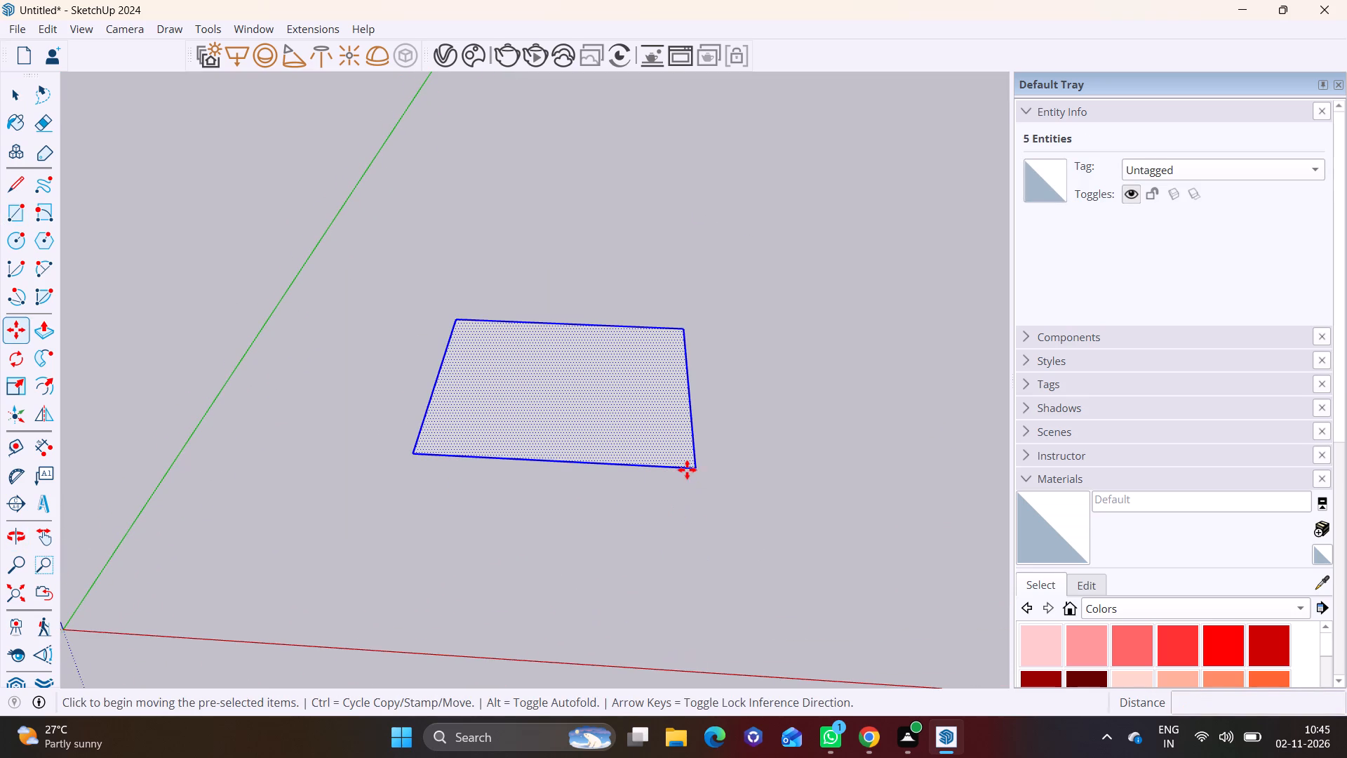
{"action": "left_click", "coordinate": [688, 467]}
{"action": "scroll", "coordinate": [861, 359], "scroll_direction": "down", "scroll_amount": 8}
{"action": "middle_click_drag", "start_coordinate": [861, 359], "coordinate": [234, 586], "text": "shift"}
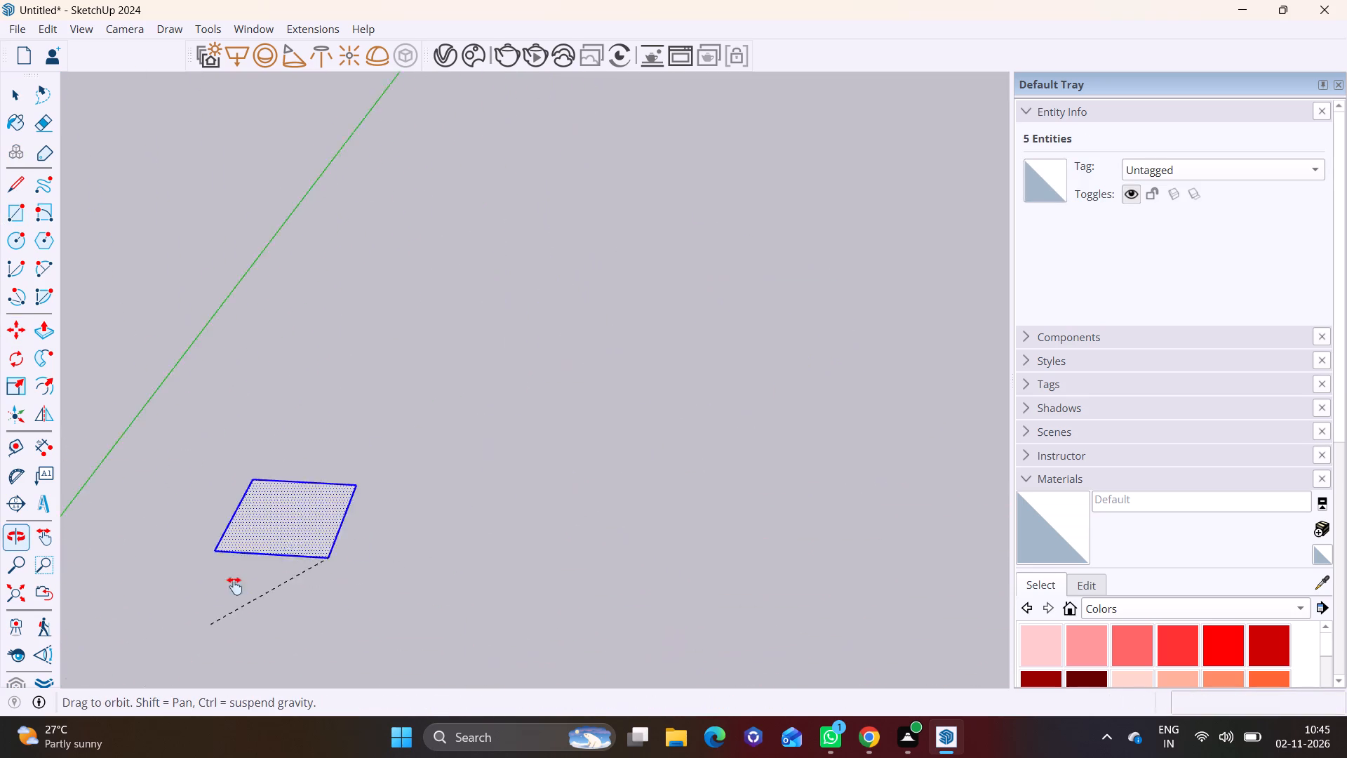
{"action": "middle_click_drag", "start_coordinate": [234, 586], "coordinate": [206, 594], "text": "shift"}
{"action": "left_click", "coordinate": [749, 503]}
{"action": "key", "text": "space"}
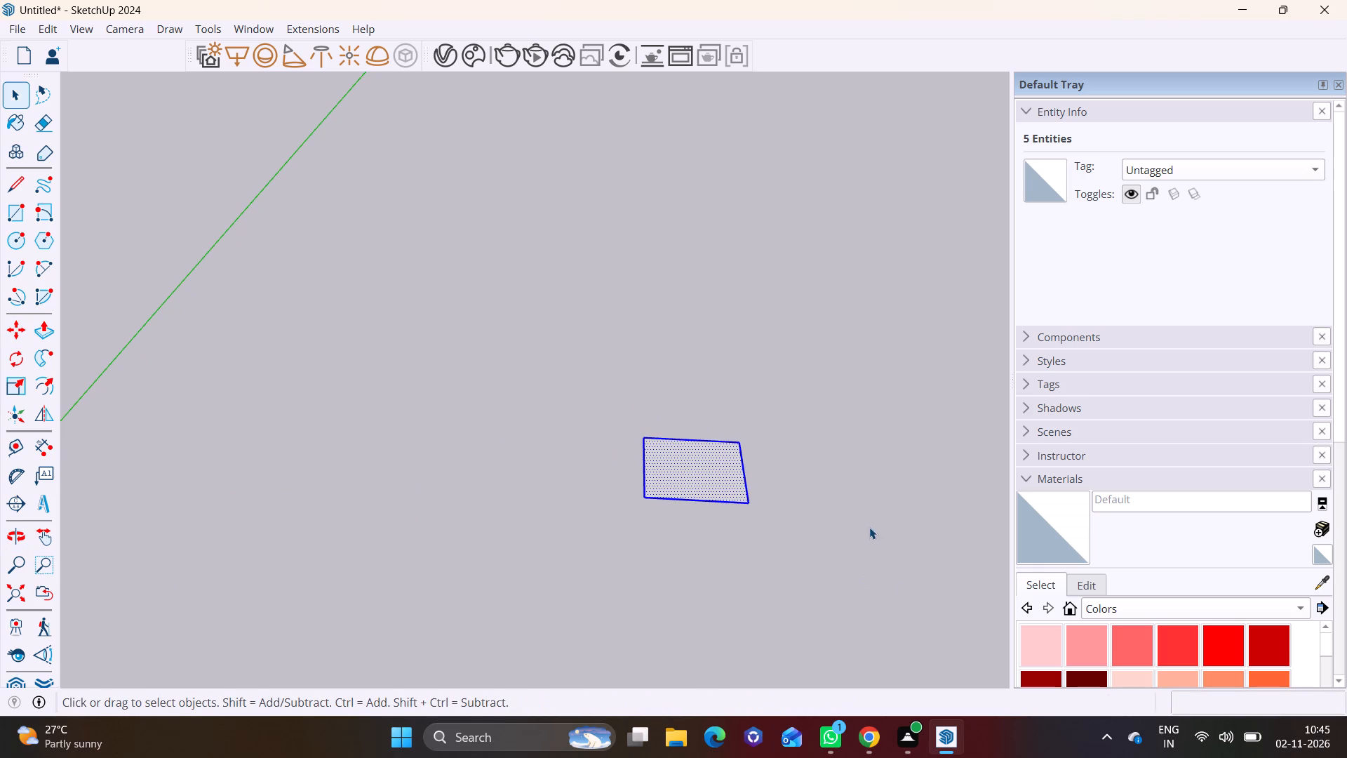
{"action": "left_click", "coordinate": [869, 527]}
Offset the square face's outline inward by 9" to form the outer wall thickness.
{"action": "scroll", "coordinate": [627, 487], "scroll_direction": "up", "scroll_amount": 3}
{"action": "middle_click_drag", "start_coordinate": [664, 496], "coordinate": [658, 644]}
{"action": "middle_click_drag", "start_coordinate": [594, 507], "coordinate": [666, 559]}
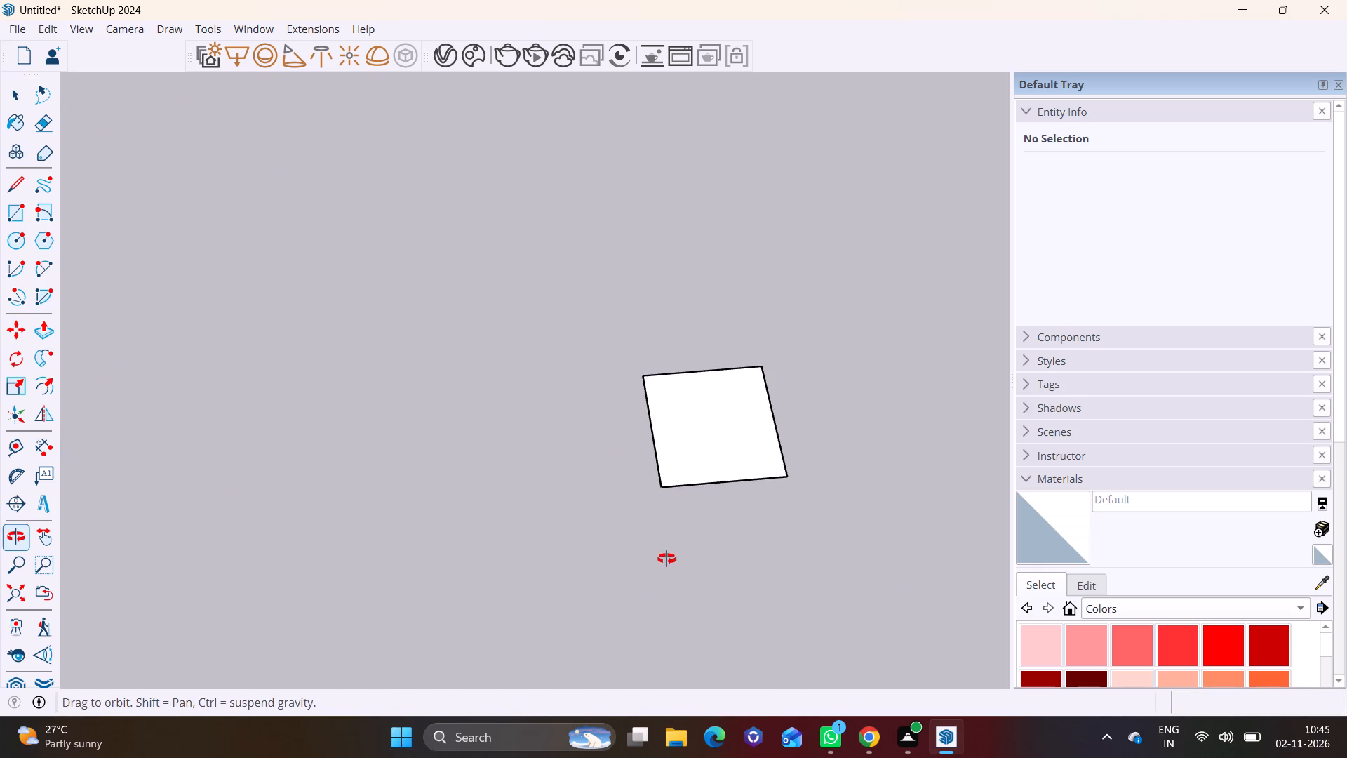
{"action": "middle_click_drag", "start_coordinate": [666, 559], "coordinate": [625, 568]}
{"action": "scroll", "coordinate": [696, 475], "scroll_direction": "up", "scroll_amount": 9}
{"action": "middle_click_drag", "start_coordinate": [577, 434], "coordinate": [323, 443], "text": "shift"}
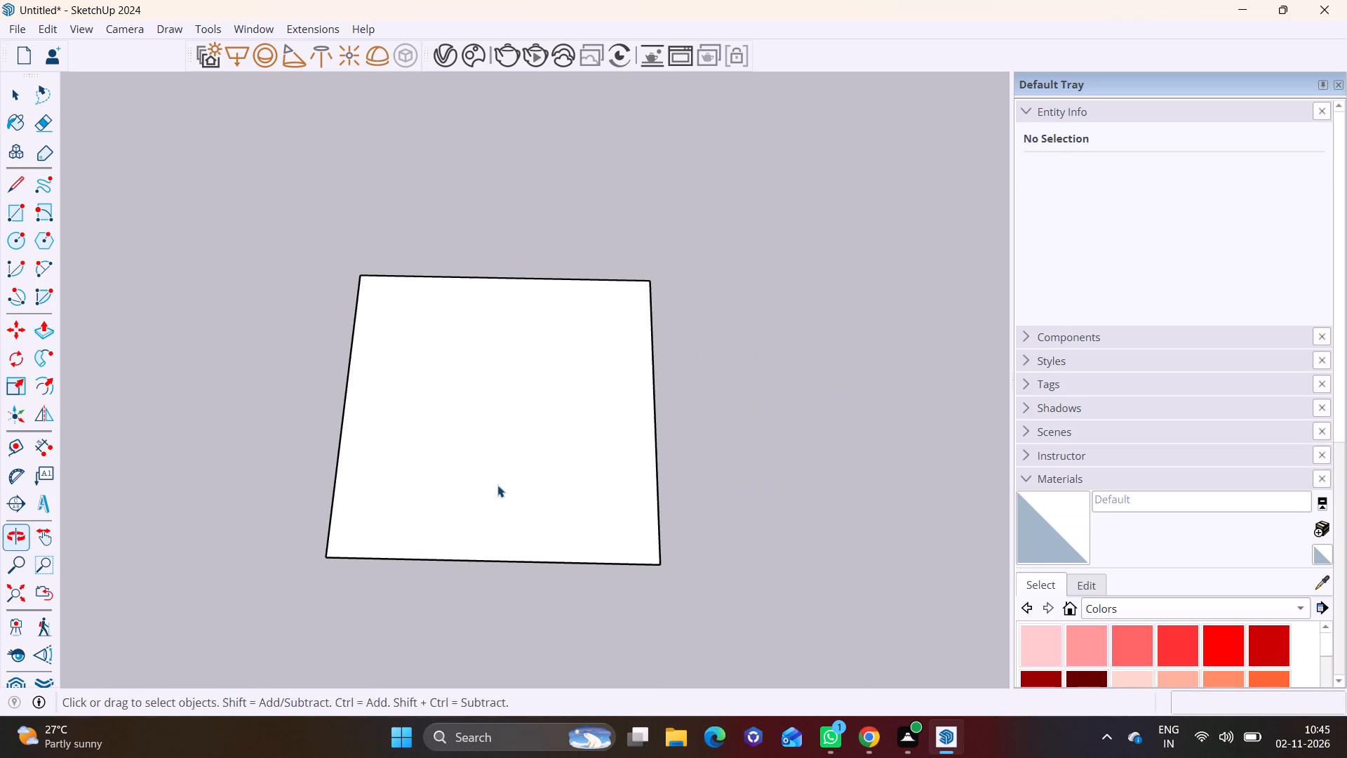
{"action": "middle_click_drag", "start_coordinate": [504, 489], "coordinate": [516, 569]}
{"action": "scroll", "coordinate": [473, 454], "scroll_direction": "up", "scroll_amount": 2}
{"action": "left_click", "coordinate": [483, 411]}
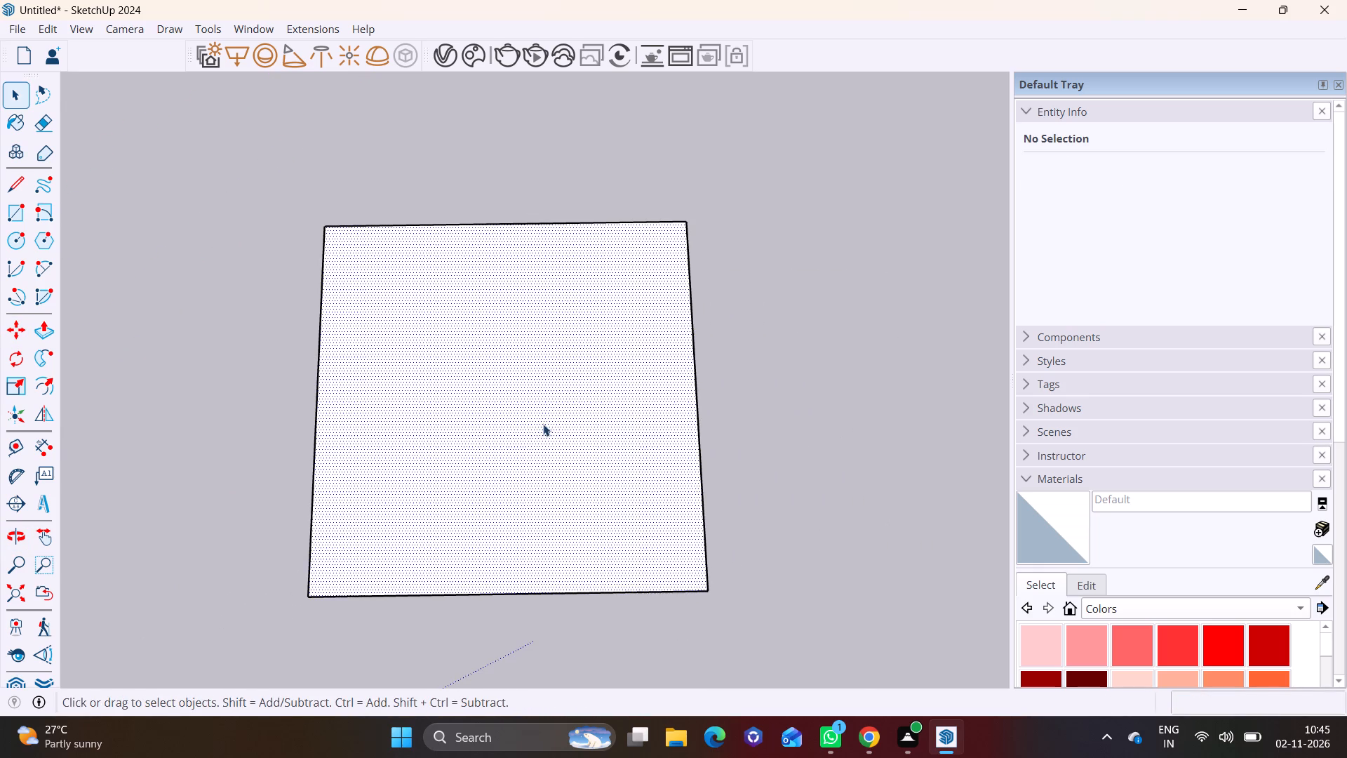
{"action": "middle_click_drag", "start_coordinate": [543, 424], "coordinate": [528, 430]}
{"action": "left_click", "coordinate": [46, 388]}
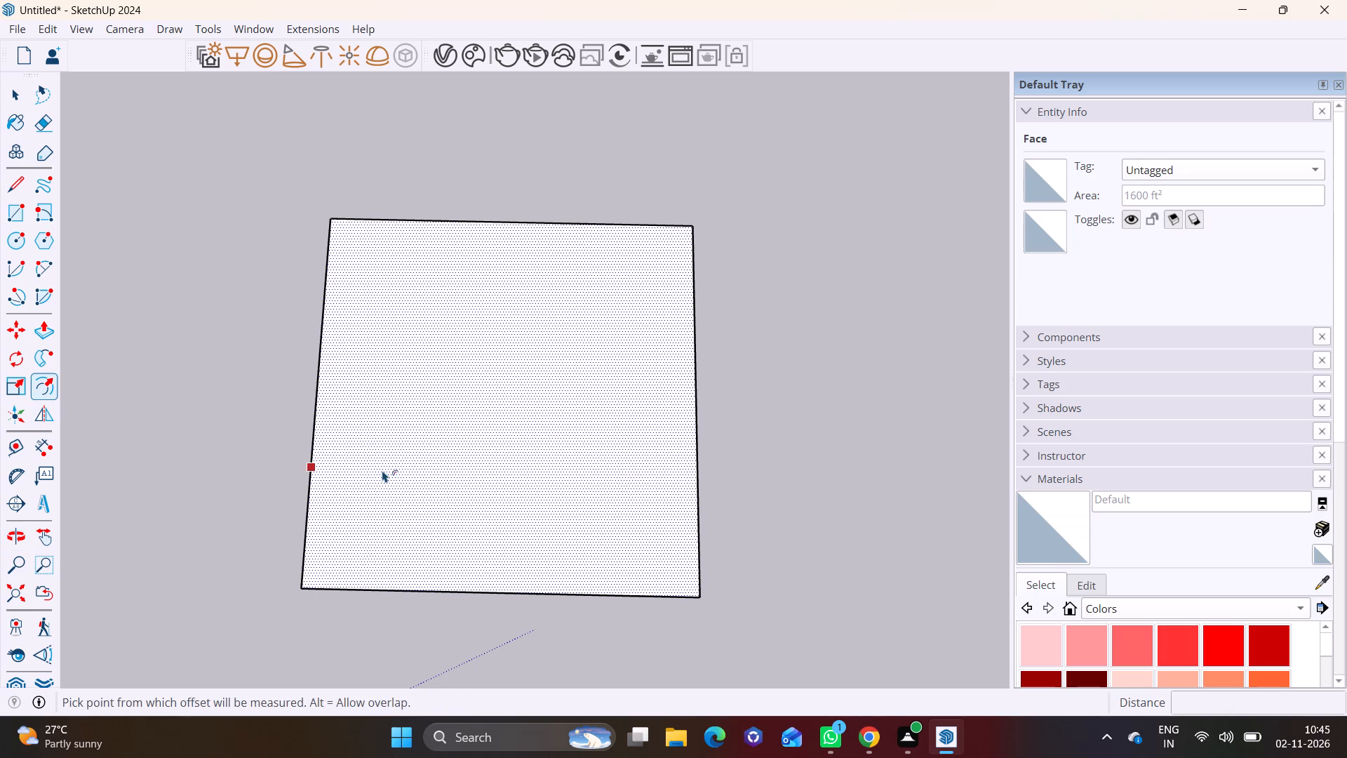
{"action": "left_click", "coordinate": [382, 470]}
{"action": "key", "text": "9"}
{"action": "key", "text": "shift+quotedbl"}
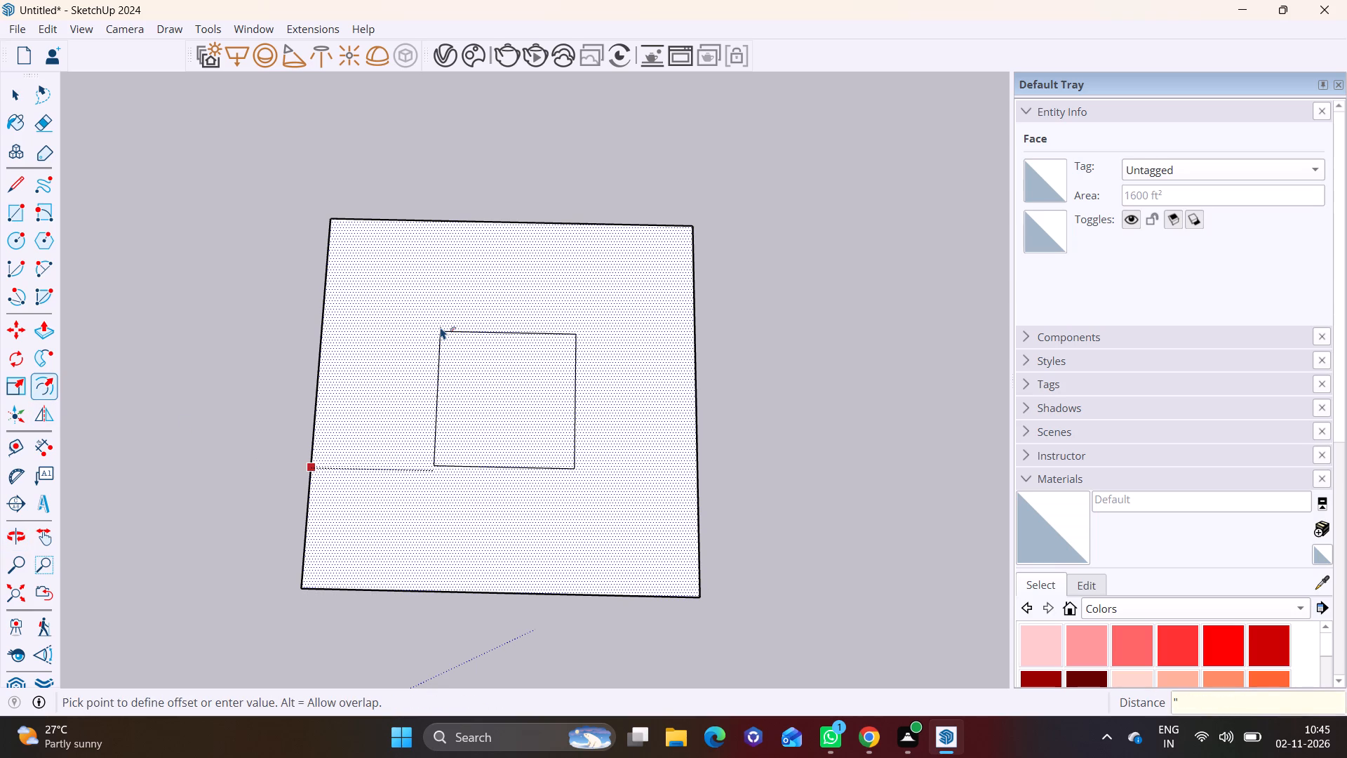
{"action": "key", "text": "BackSpace"}
{"action": "type", "text": "9\""}
{"action": "key", "text": "Return"}
{"action": "key", "text": "space"}
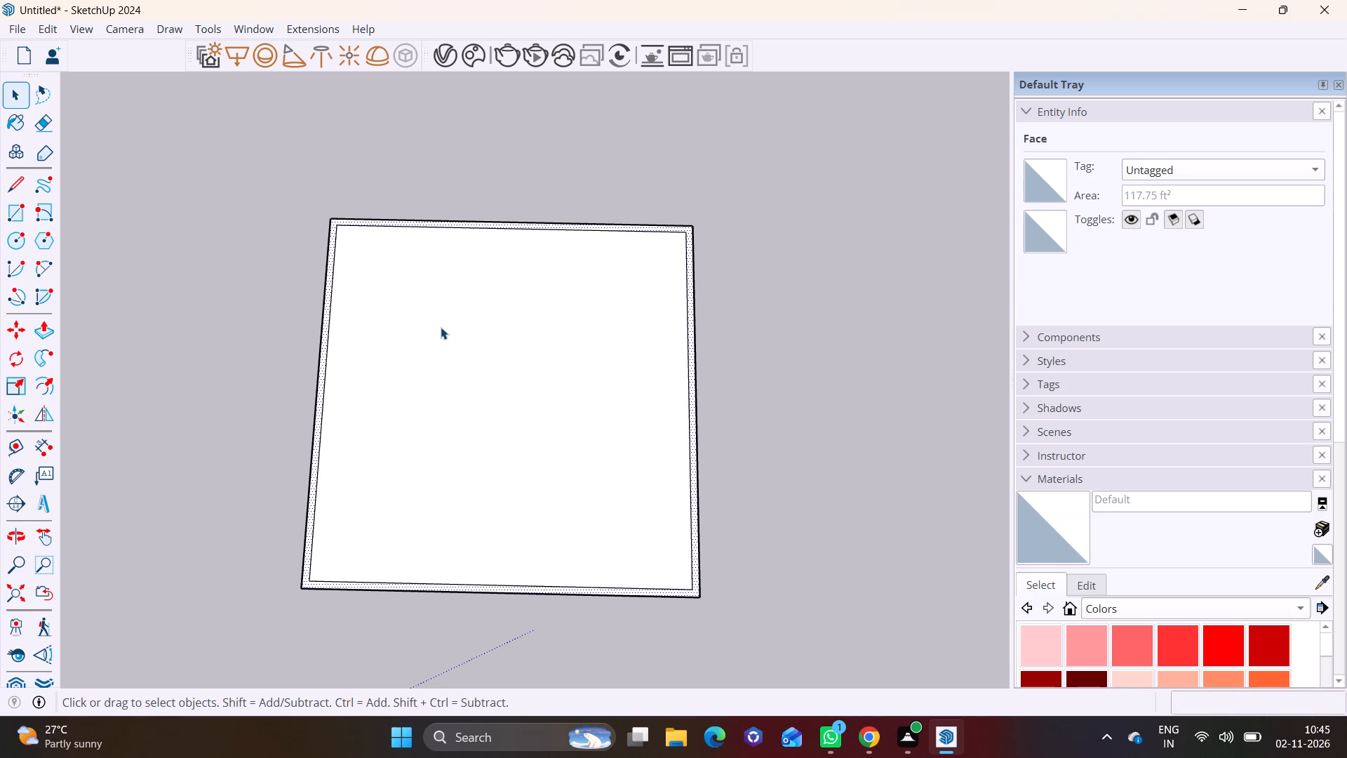
Draw a 40' line parallel to the red axis between the outer side edges, roughly a third up from the near edge.
{"action": "middle_click_drag", "start_coordinate": [454, 345], "coordinate": [431, 399], "text": "shift"}
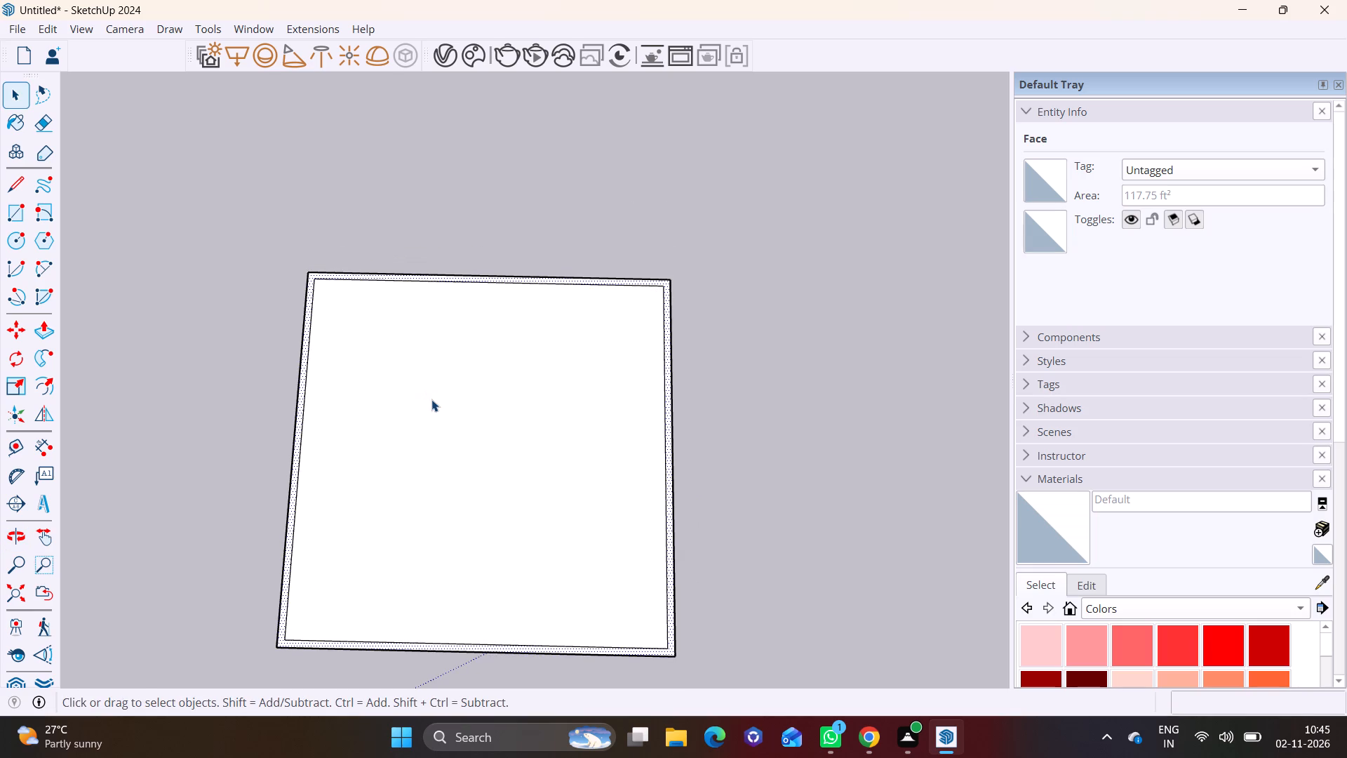
{"action": "left_click", "coordinate": [13, 188]}
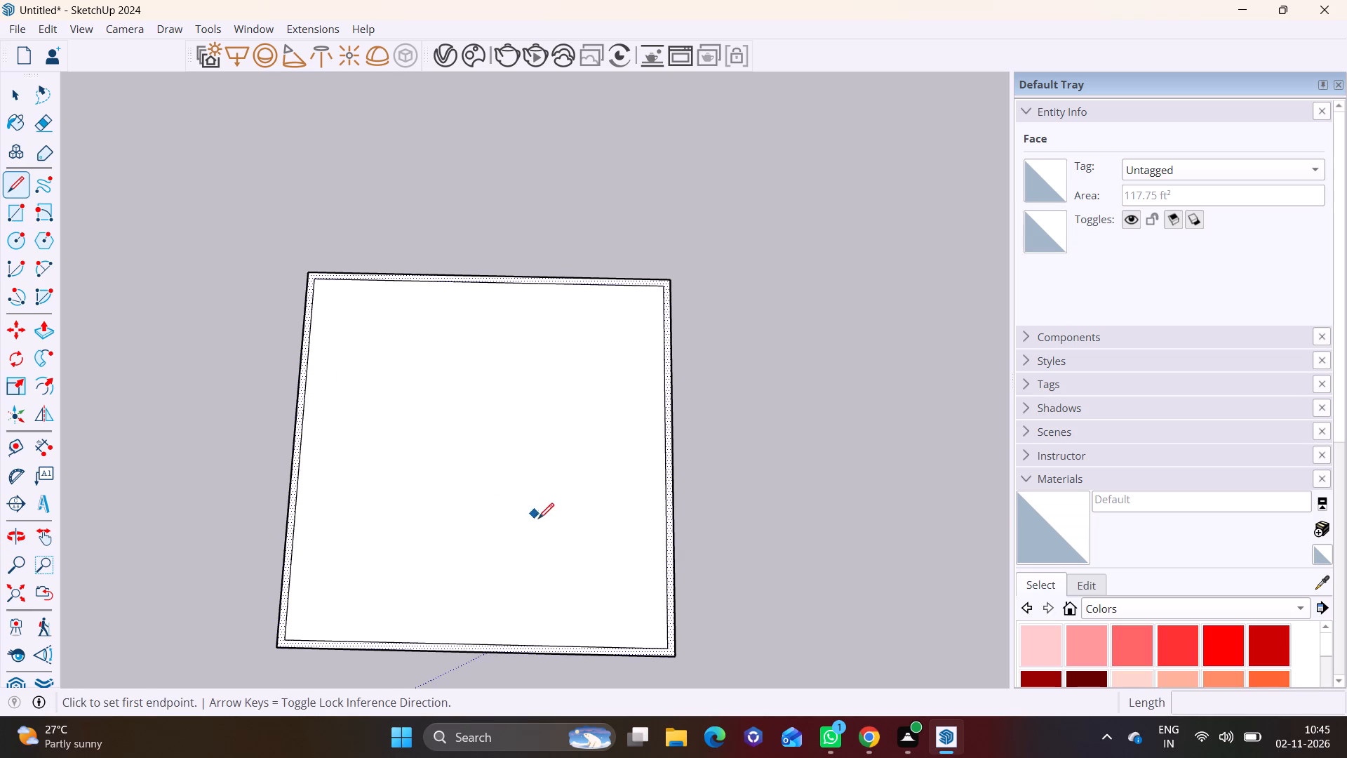
{"action": "scroll", "coordinate": [539, 520], "scroll_direction": "down", "scroll_amount": 1}
{"action": "middle_click_drag", "start_coordinate": [574, 535], "coordinate": [583, 460], "text": "shift"}
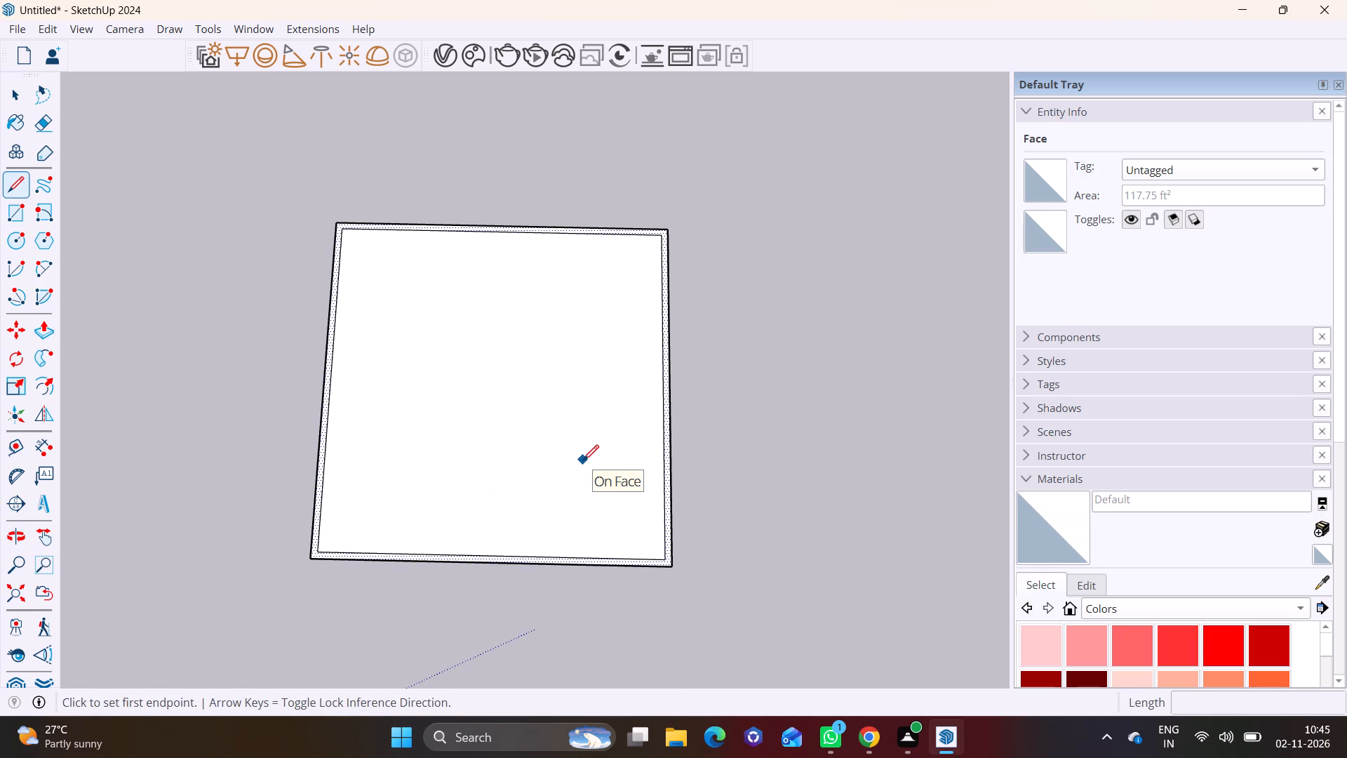
{"action": "scroll", "coordinate": [674, 488], "scroll_direction": "down", "scroll_amount": 2}
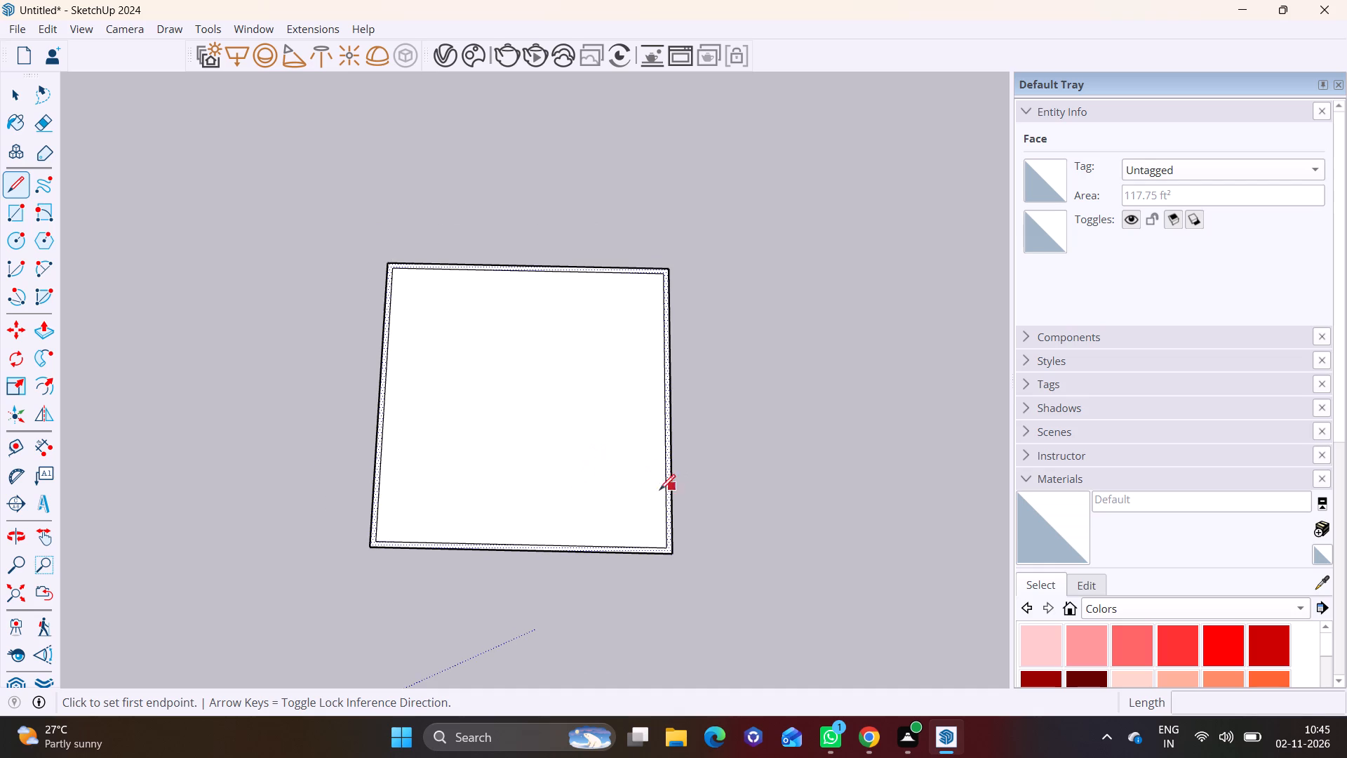
{"action": "middle_click_drag", "start_coordinate": [575, 472], "coordinate": [681, 513], "text": "shift"}
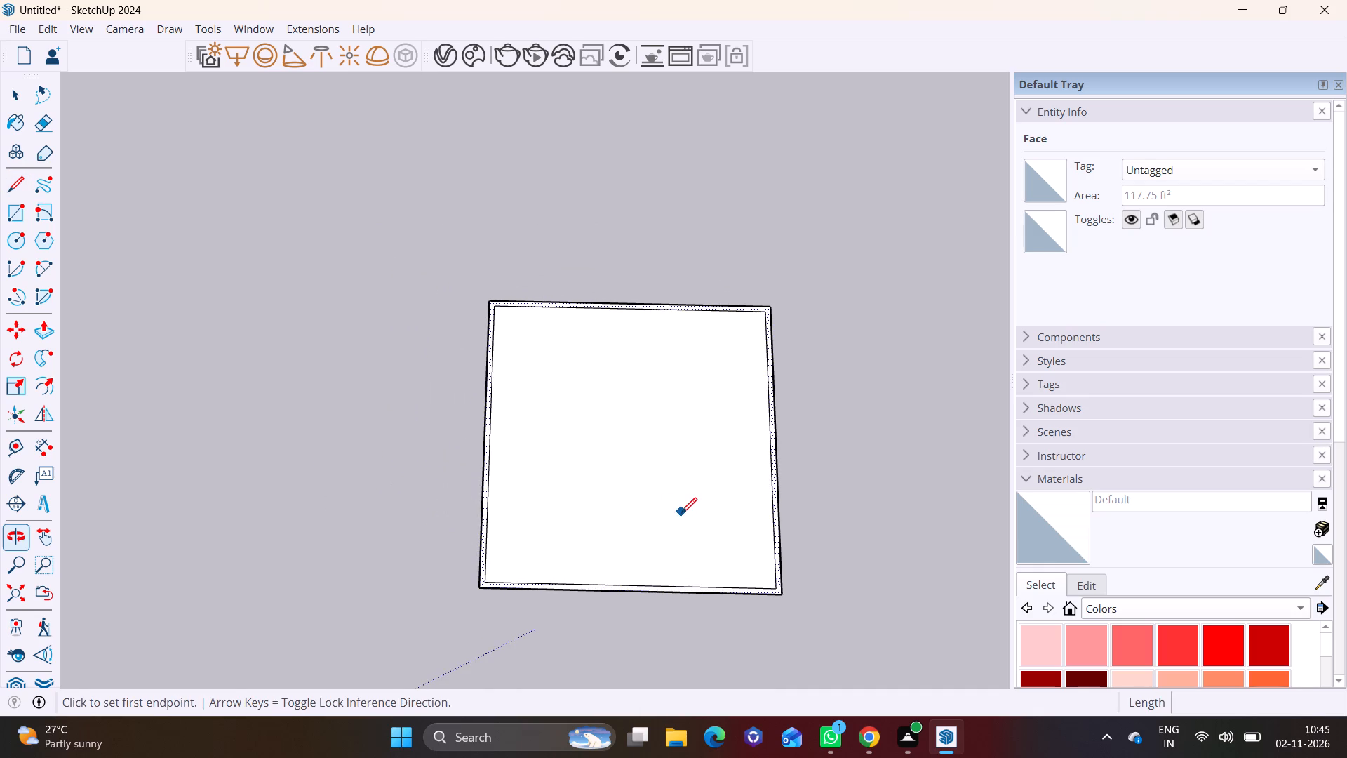
{"action": "left_click", "coordinate": [779, 484]}
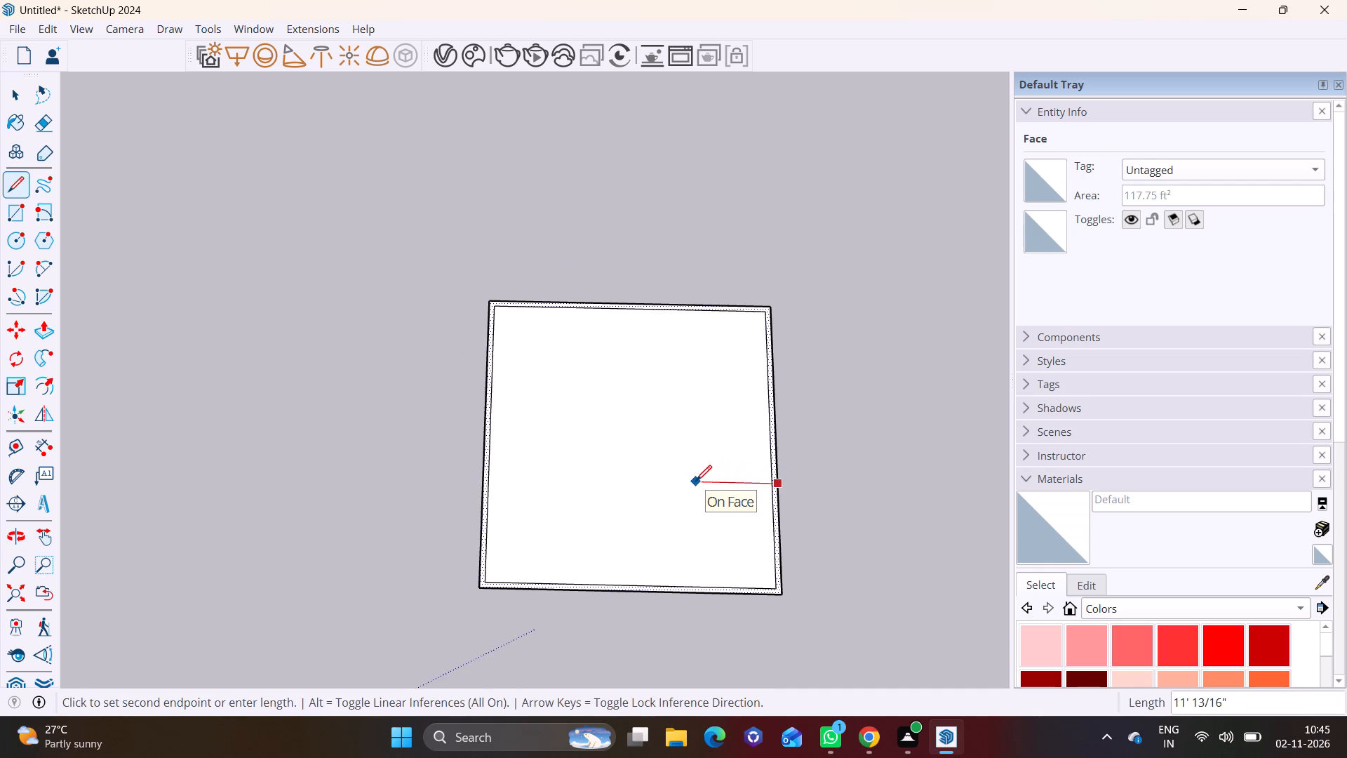
{"action": "left_click", "coordinate": [481, 482]}
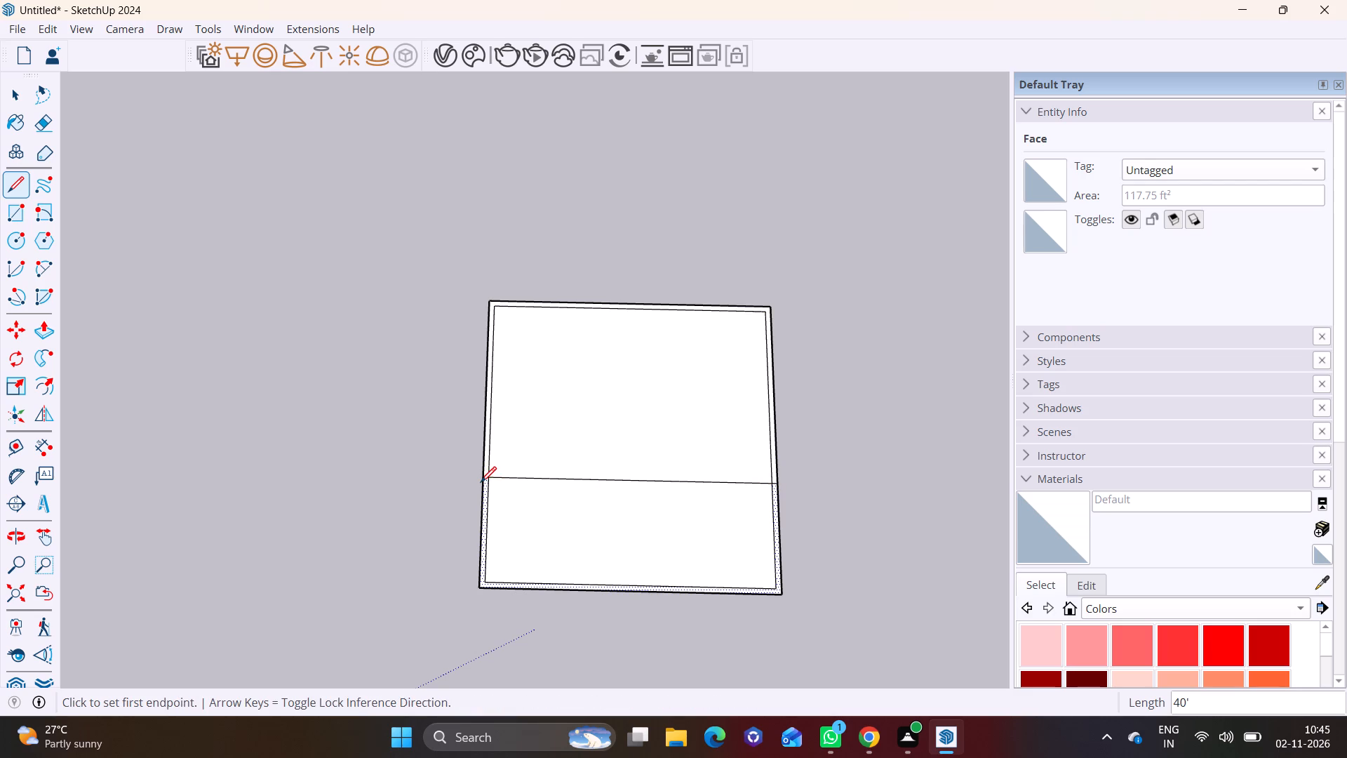
{"action": "key", "text": "space"}
{"action": "middle_click_drag", "start_coordinate": [618, 525], "coordinate": [518, 496]}
{"action": "left_click", "coordinate": [709, 491]}
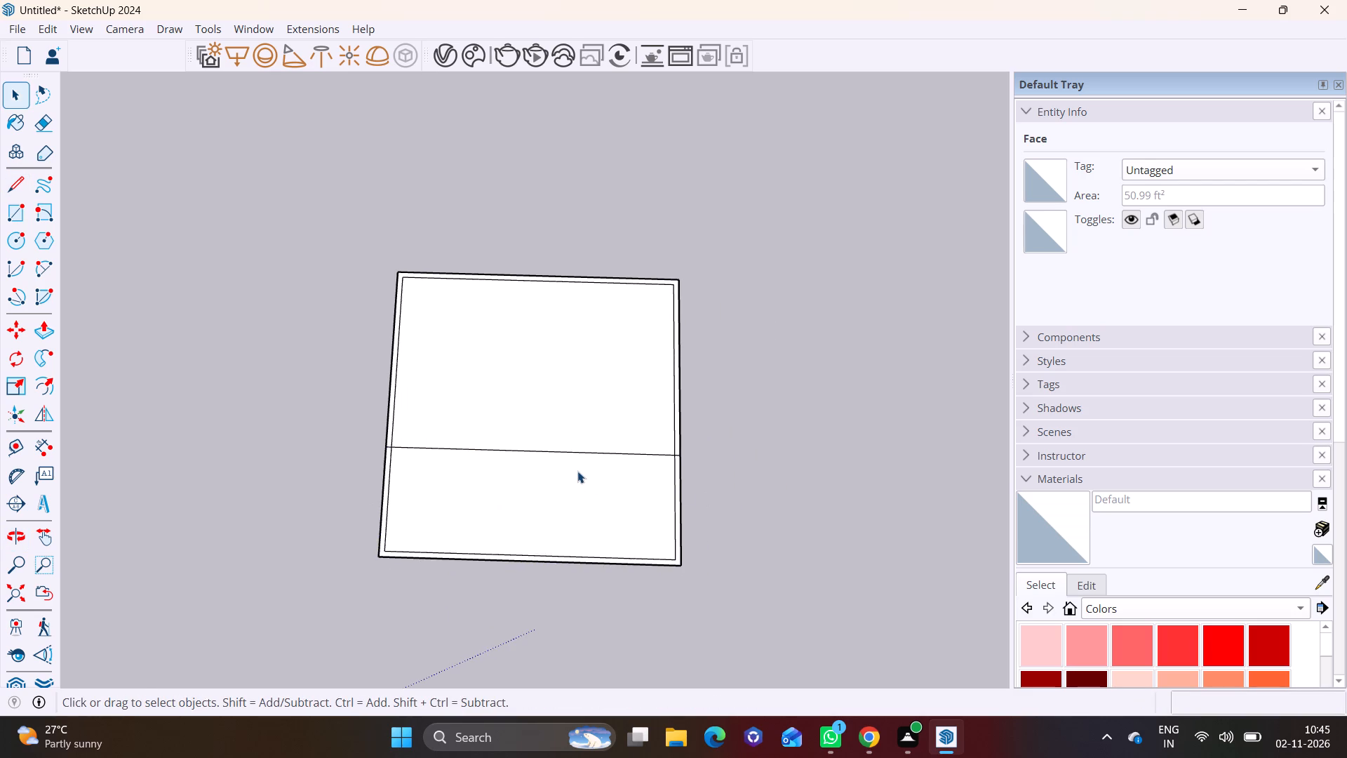
Draw a 39' 3" line parallel to the green axis near the right side wall, from the inner near edge to the outer far edge.
{"action": "scroll", "coordinate": [577, 471], "scroll_direction": "up", "scroll_amount": 3}
{"action": "middle_click_drag", "start_coordinate": [578, 478], "coordinate": [526, 555], "text": "shift"}
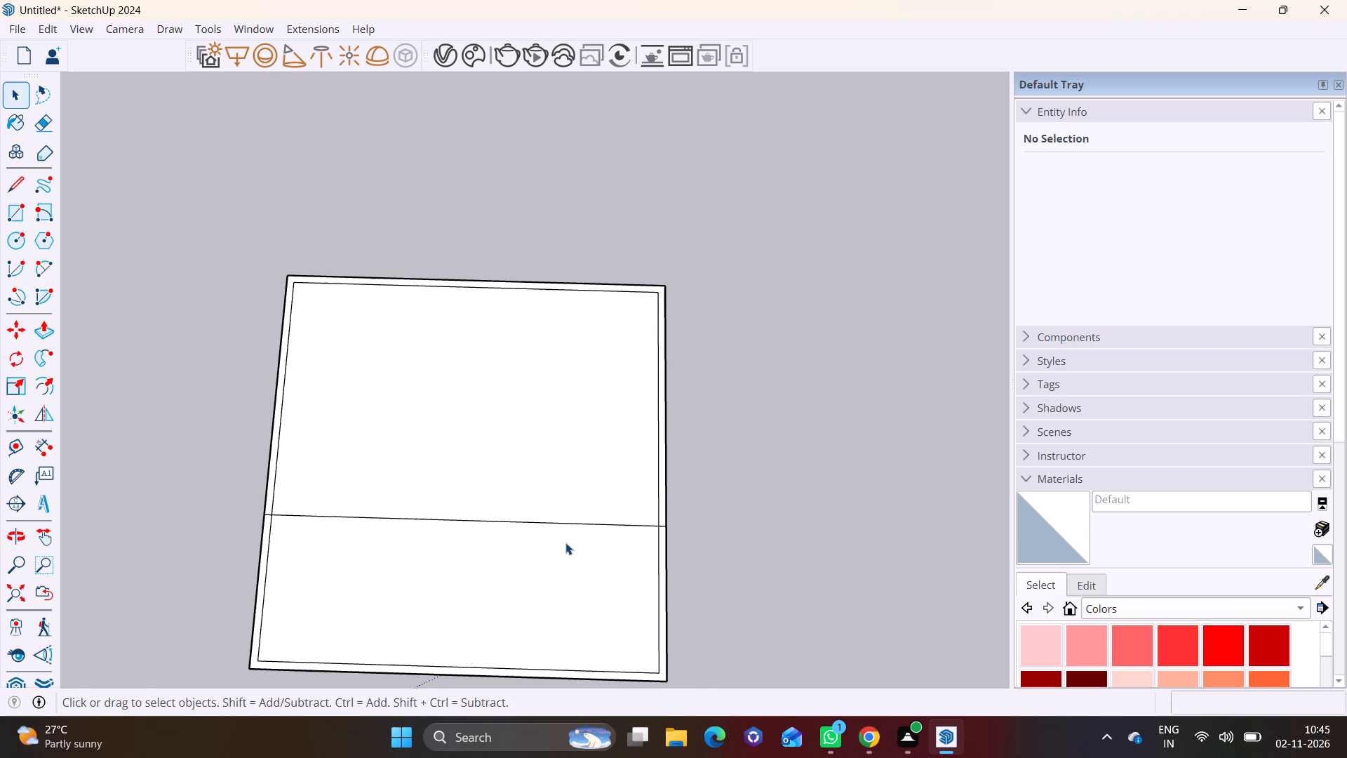
{"action": "middle_click_drag", "start_coordinate": [565, 543], "coordinate": [535, 554]}
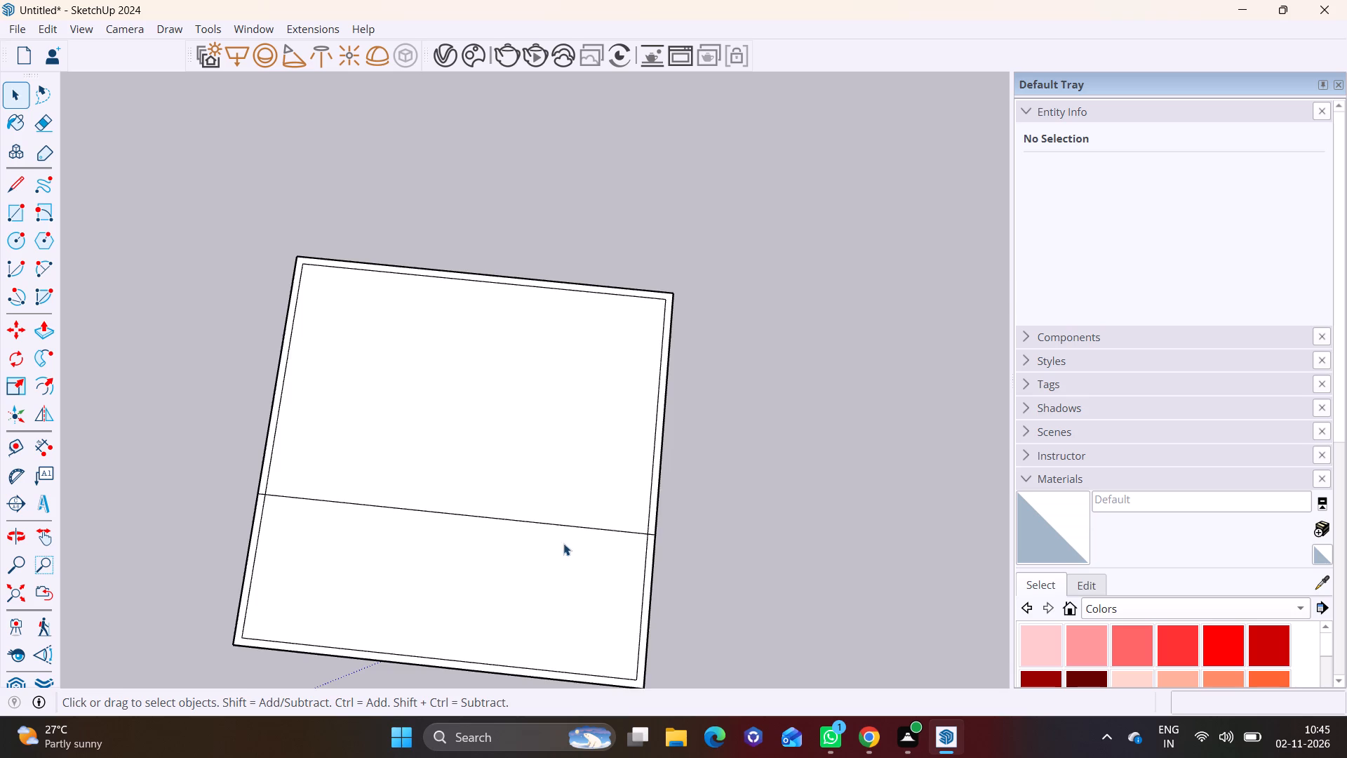
{"action": "scroll", "coordinate": [577, 547], "scroll_direction": "up", "scroll_amount": 3}
{"action": "scroll", "coordinate": [582, 557], "scroll_direction": "down", "scroll_amount": 3, "text": "shift"}
{"action": "middle_click_drag", "start_coordinate": [603, 567], "coordinate": [671, 512], "text": "shift"}
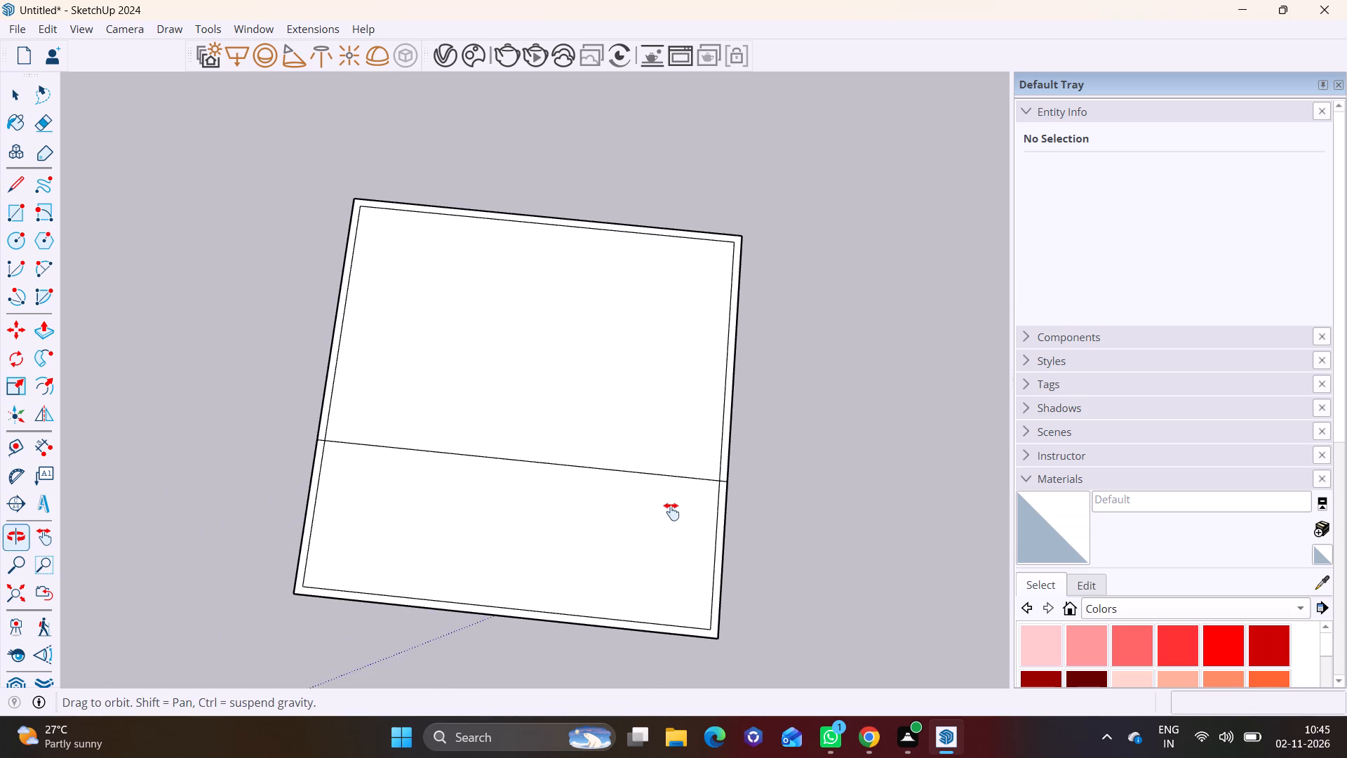
{"action": "middle_click_drag", "start_coordinate": [671, 512], "coordinate": [663, 488], "text": "shift"}
{"action": "left_click", "coordinate": [12, 183]}
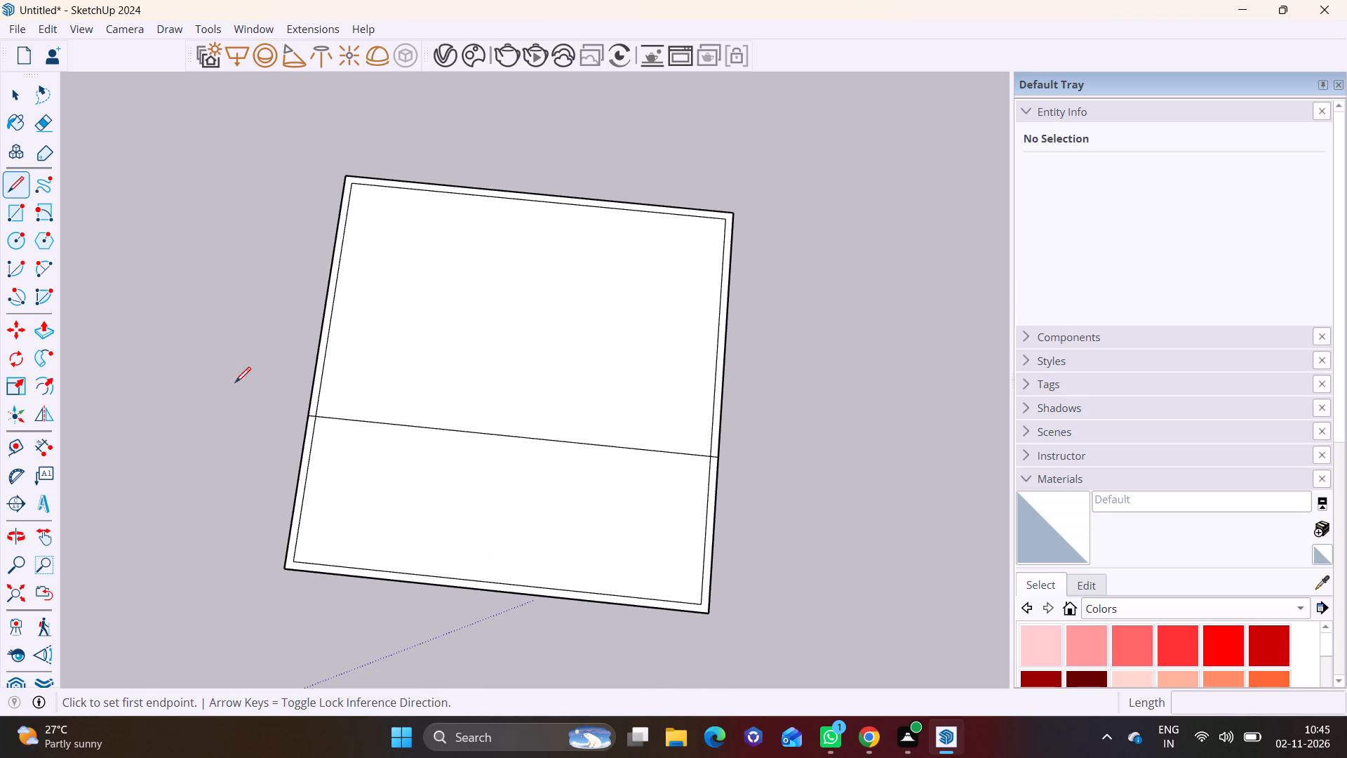
{"action": "left_click", "coordinate": [661, 597]}
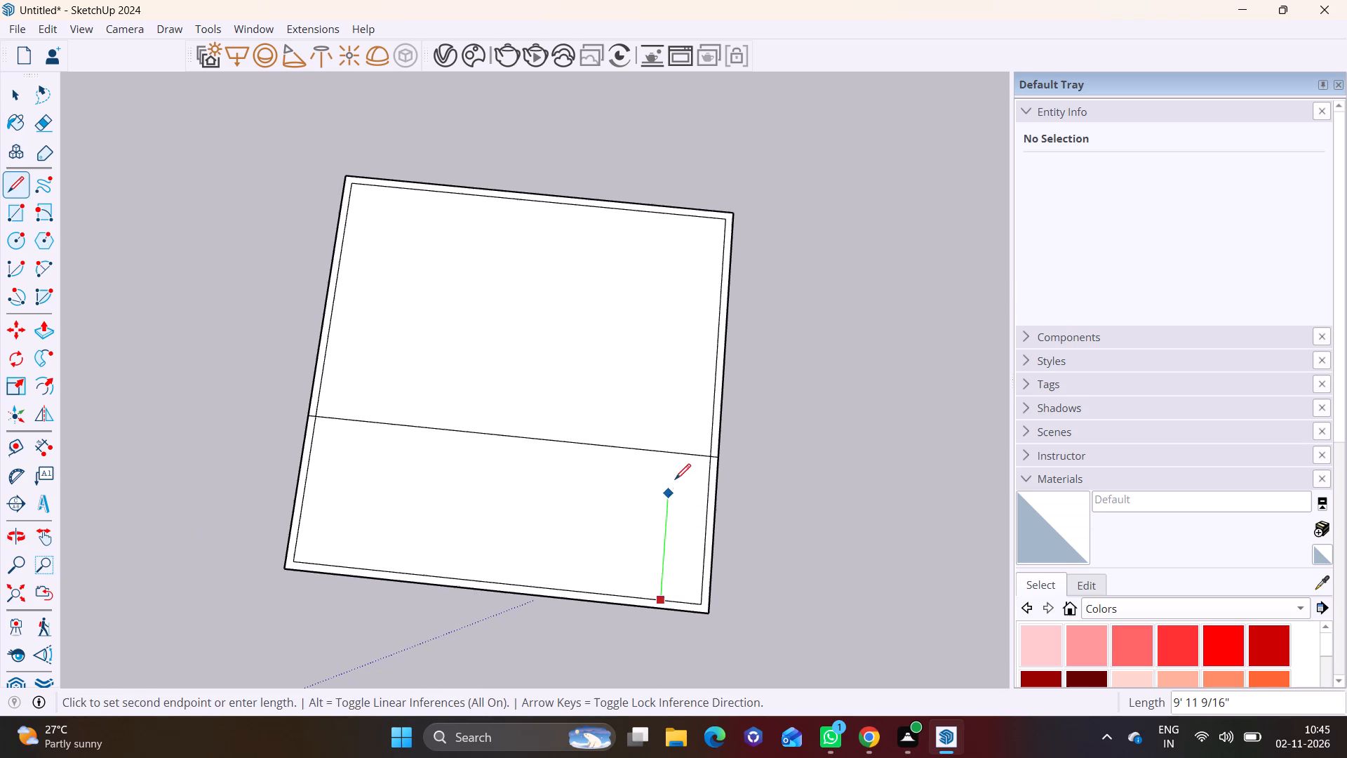
{"action": "left_click", "coordinate": [688, 204]}
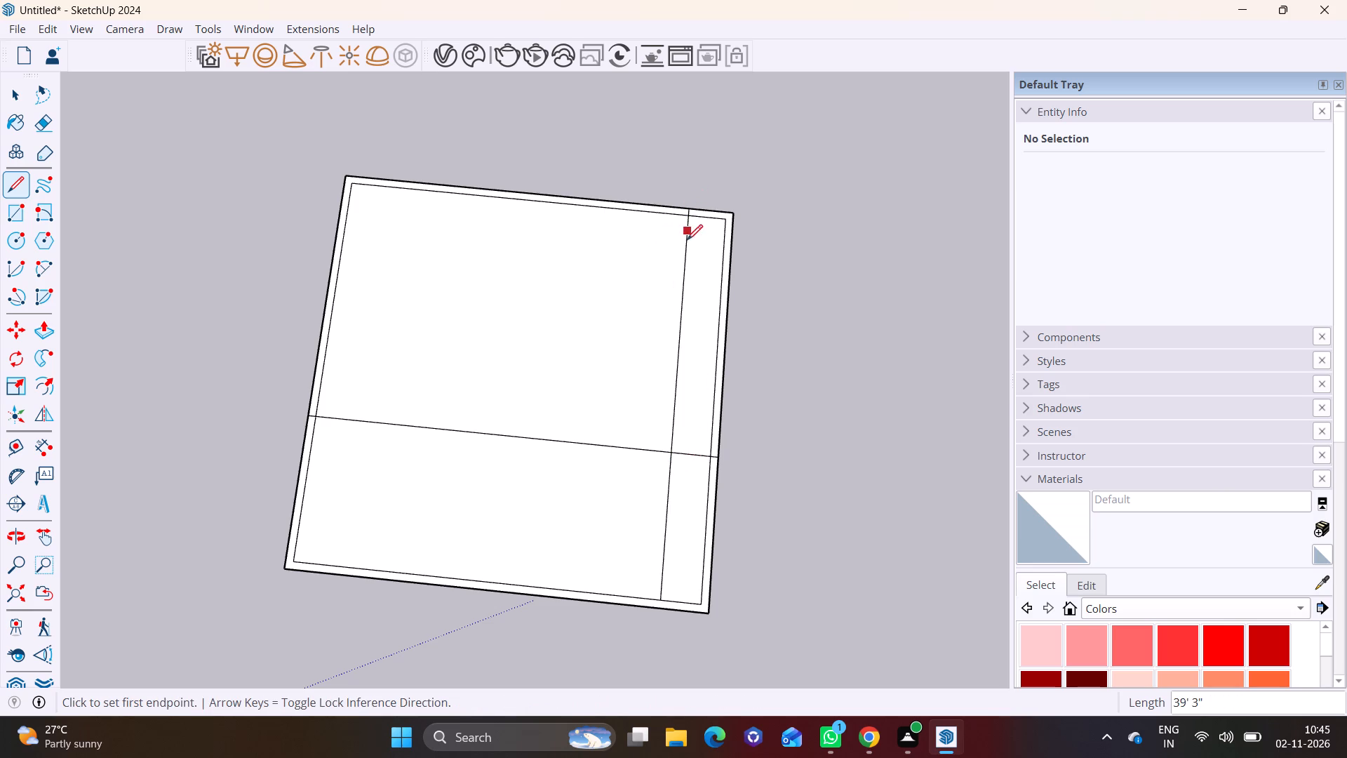
{"action": "key", "text": "space"}
Place parallel guides 9" from each dividing line, one inward of the long side line and one beyond the cross line.
{"action": "left_click", "coordinate": [15, 437]}
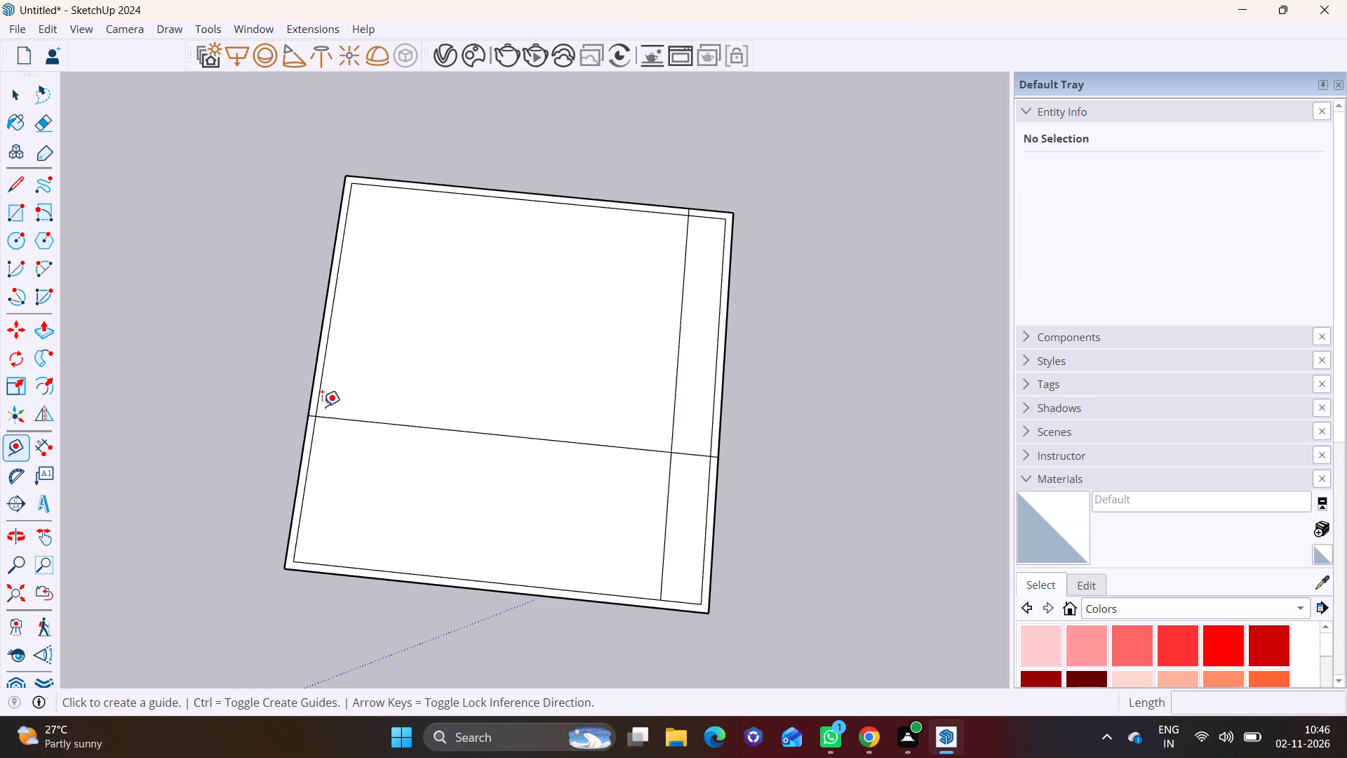
{"action": "left_click", "coordinate": [676, 346]}
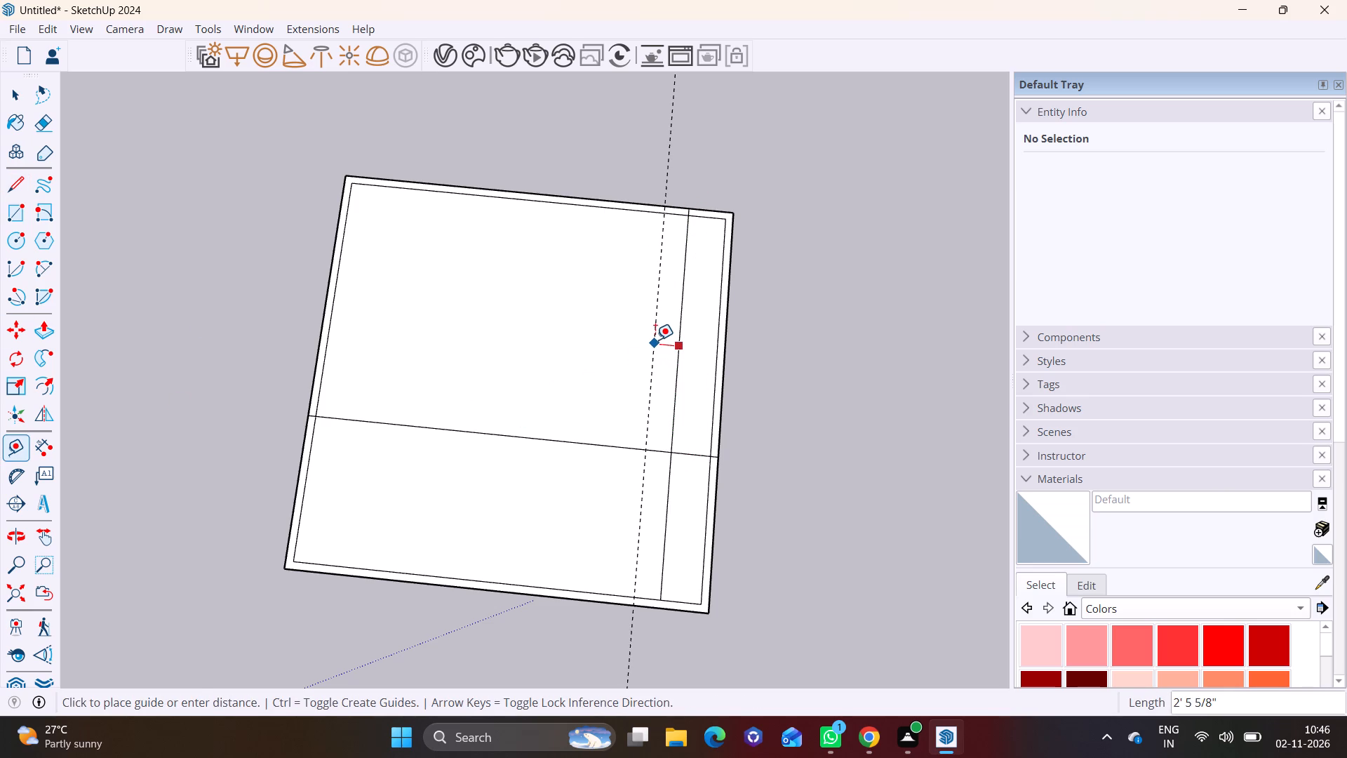
{"action": "type", "text": "9\""}
{"action": "key", "text": "Return"}
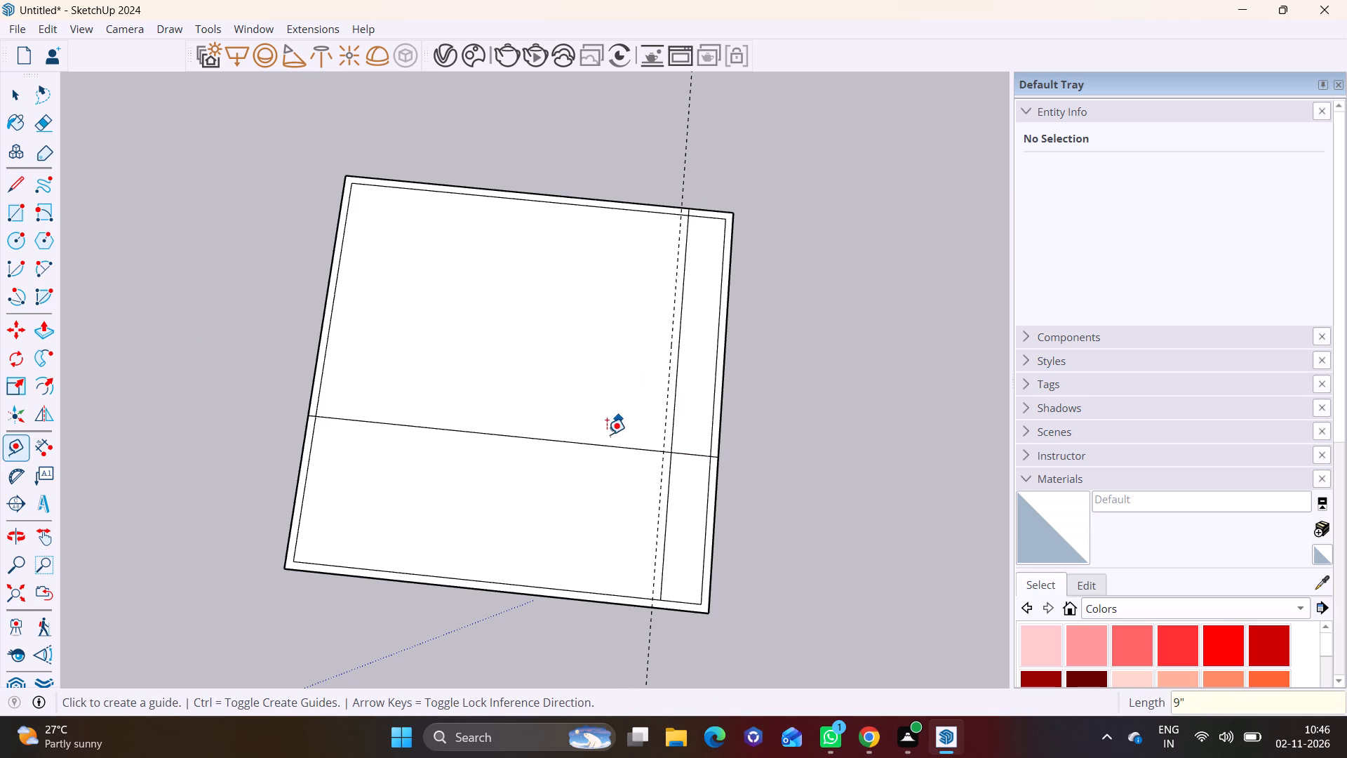
{"action": "left_click", "coordinate": [604, 442]}
{"action": "type", "text": "9\""}
{"action": "key", "text": "Return"}
{"action": "key", "text": "space"}
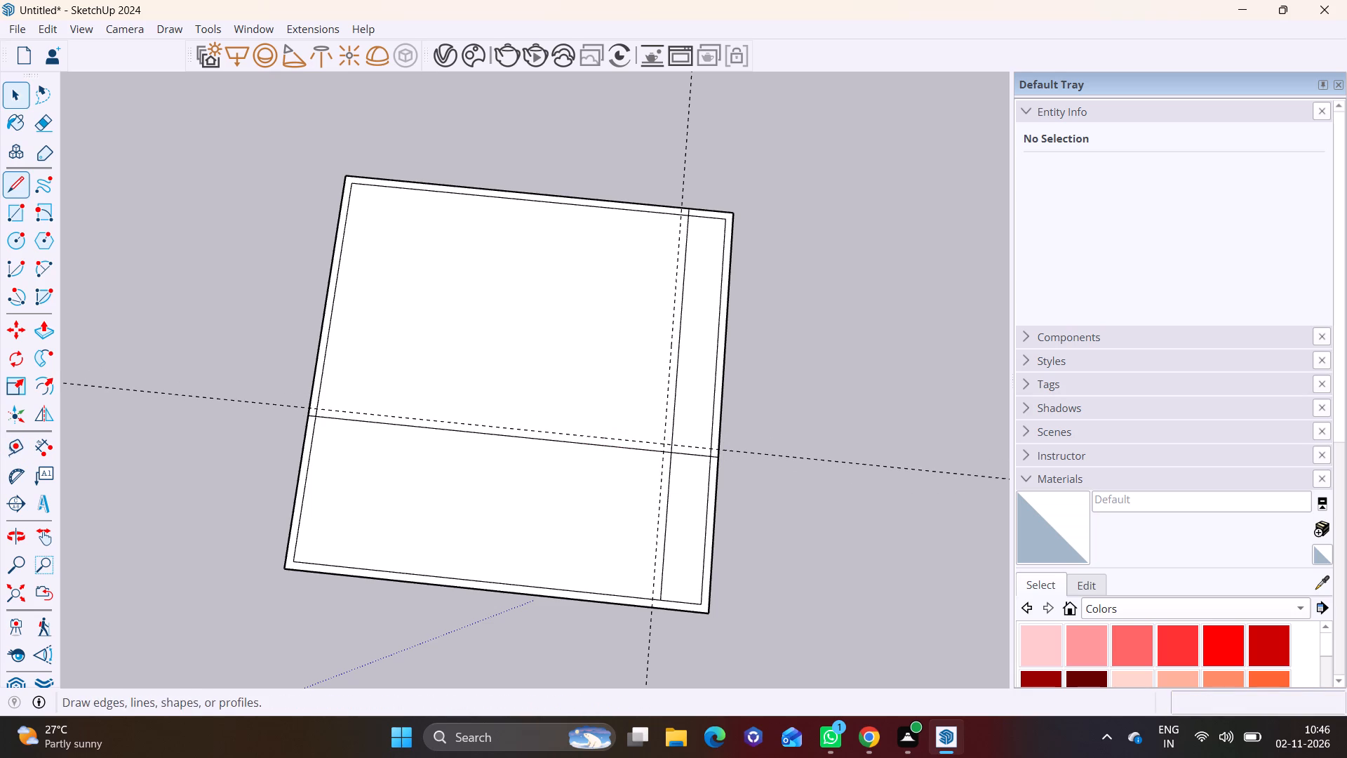
Draw a 40' line along the cross guide between the outer side edges, forming the second face of the 9" cross partition.
{"action": "left_click", "coordinate": [25, 181]}
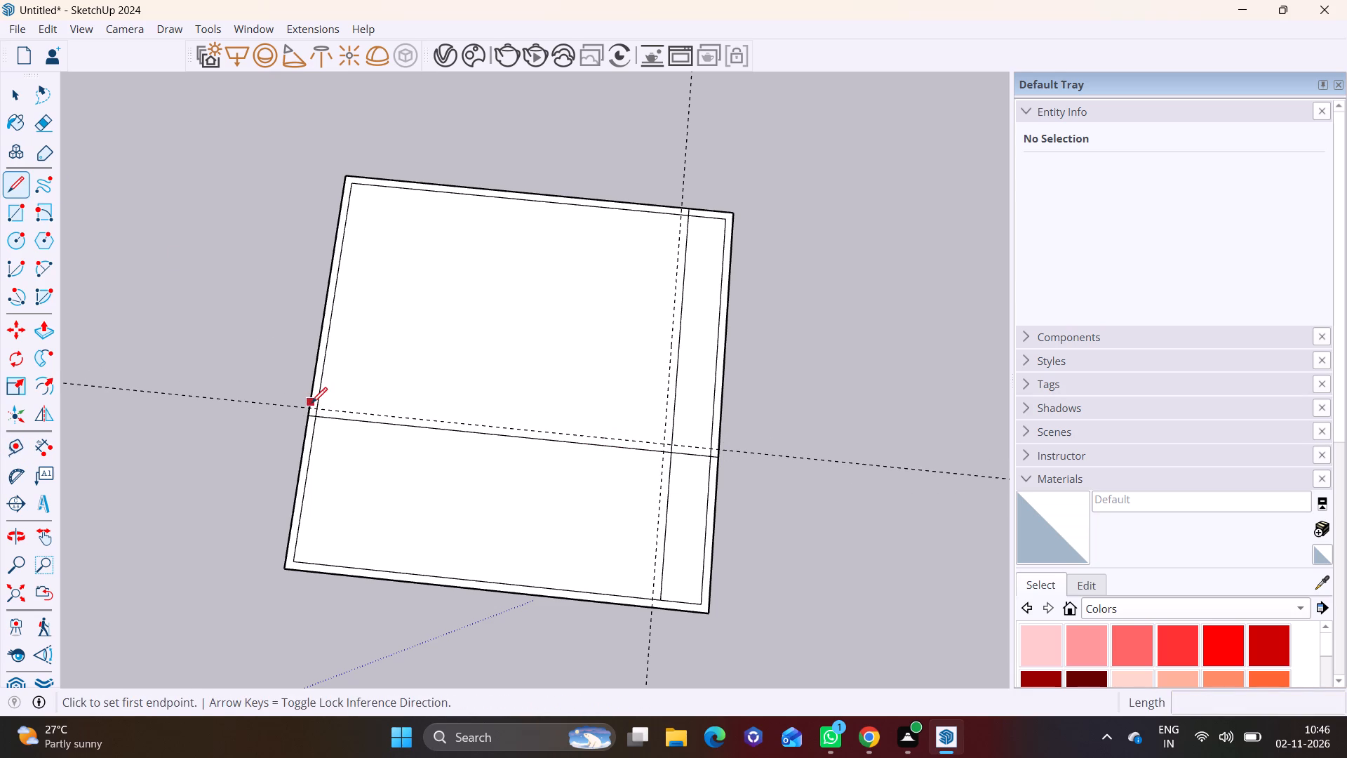
{"action": "scroll", "coordinate": [308, 407], "scroll_direction": "up", "scroll_amount": 6}
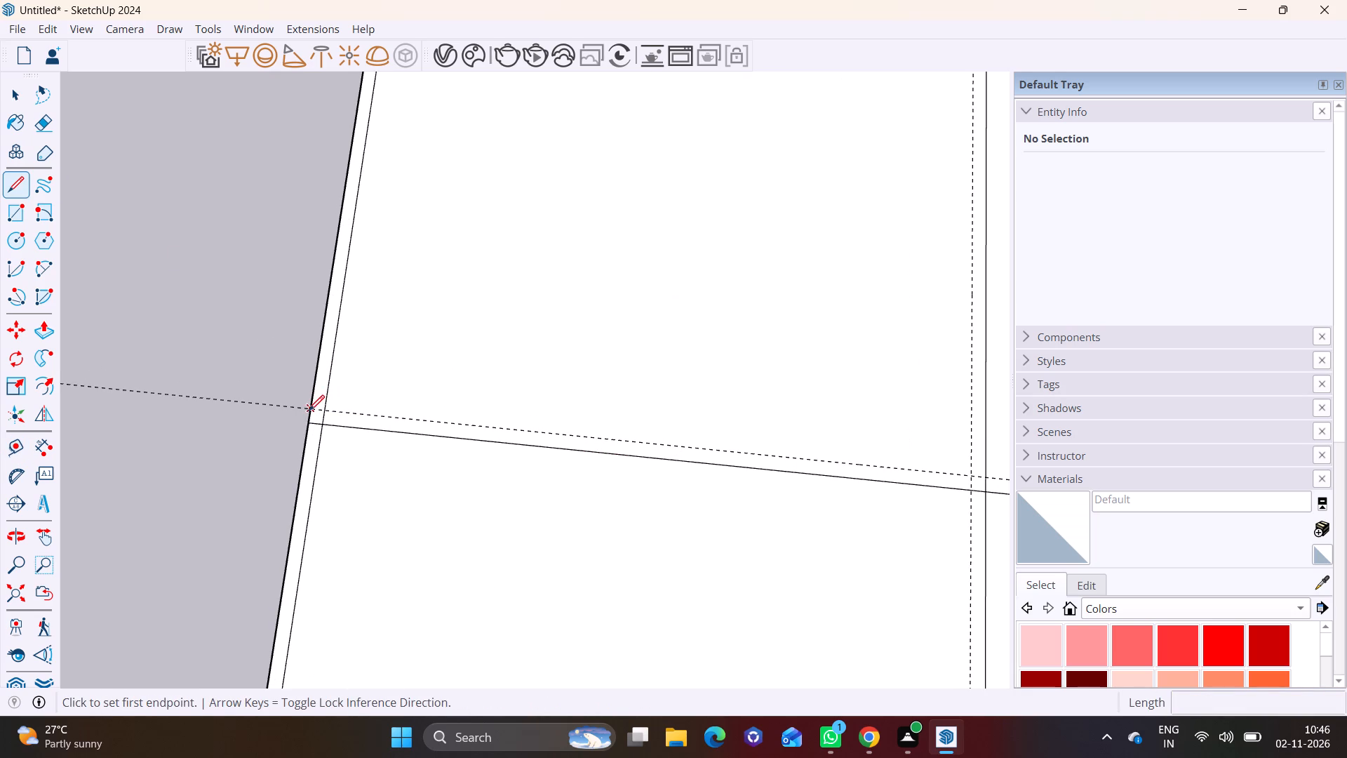
{"action": "left_click", "coordinate": [309, 411]}
{"action": "scroll", "coordinate": [481, 429], "scroll_direction": "down", "scroll_amount": 5}
{"action": "scroll", "coordinate": [861, 464], "scroll_direction": "up", "scroll_amount": 4}
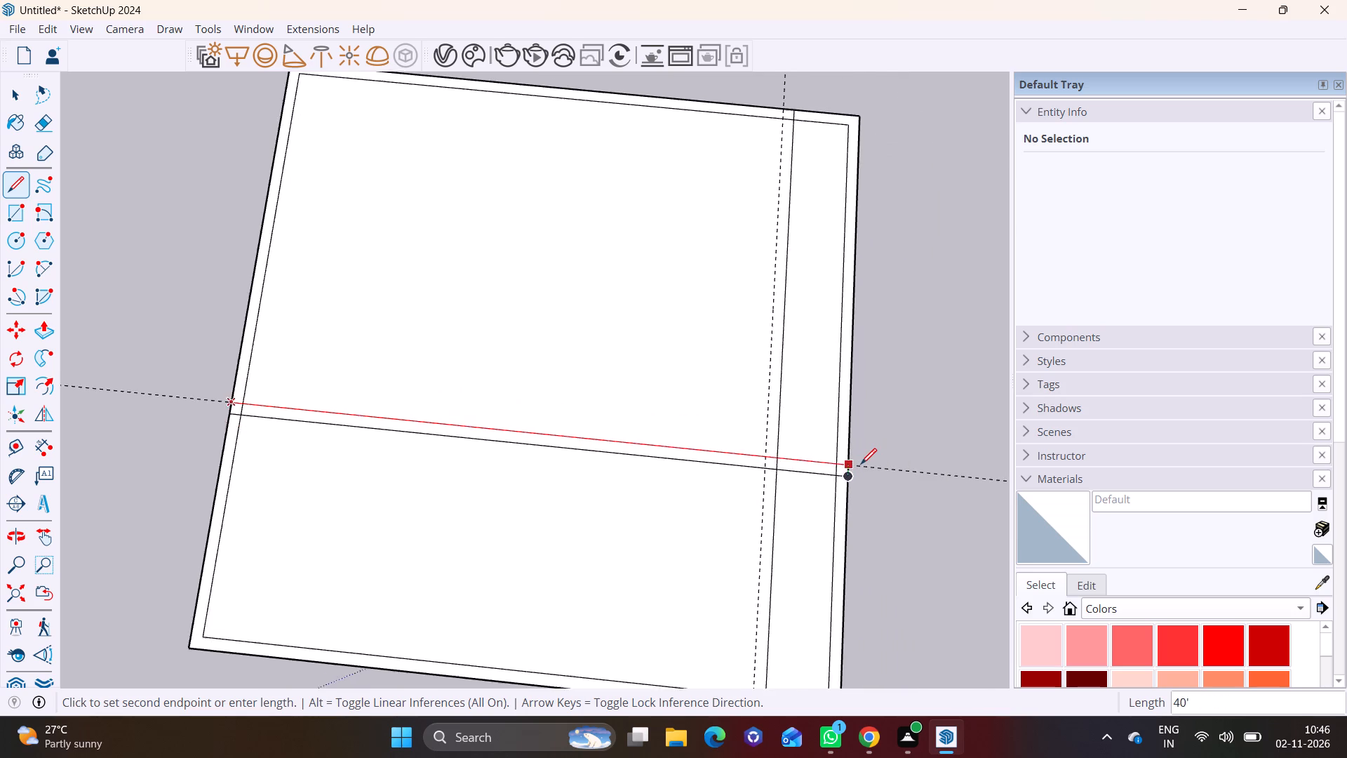
{"action": "scroll", "coordinate": [861, 464], "scroll_direction": "up", "scroll_amount": 3}
{"action": "left_click", "coordinate": [840, 467]}
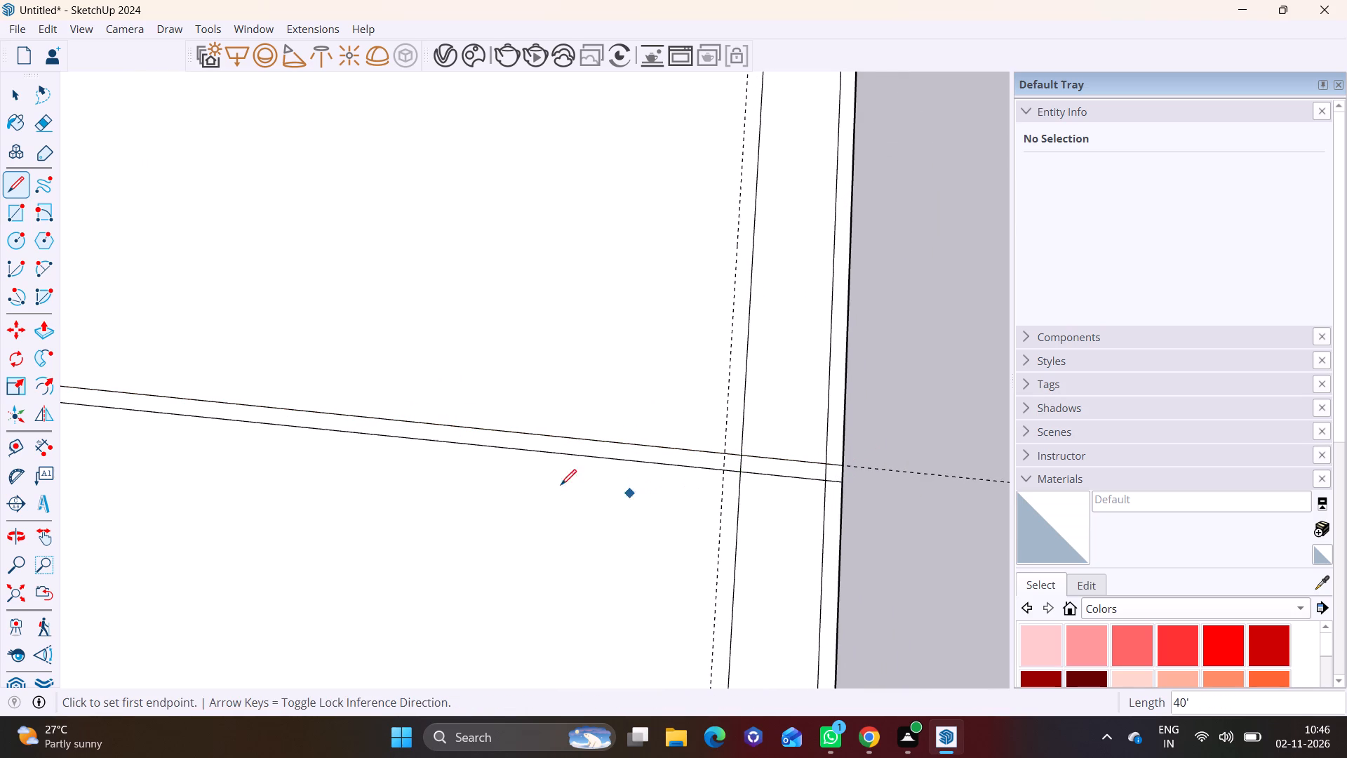
{"action": "key", "text": "space"}
Draw a line along the long side guide from the outer near edge to the outer far edge, parallel to the green axis.
{"action": "left_click_drag", "start_coordinate": [22, 175], "coordinate": [28, 190]}
{"action": "scroll", "coordinate": [638, 484], "scroll_direction": "down", "scroll_amount": 7}
{"action": "middle_click_drag", "start_coordinate": [728, 563], "coordinate": [753, 420], "text": "shift"}
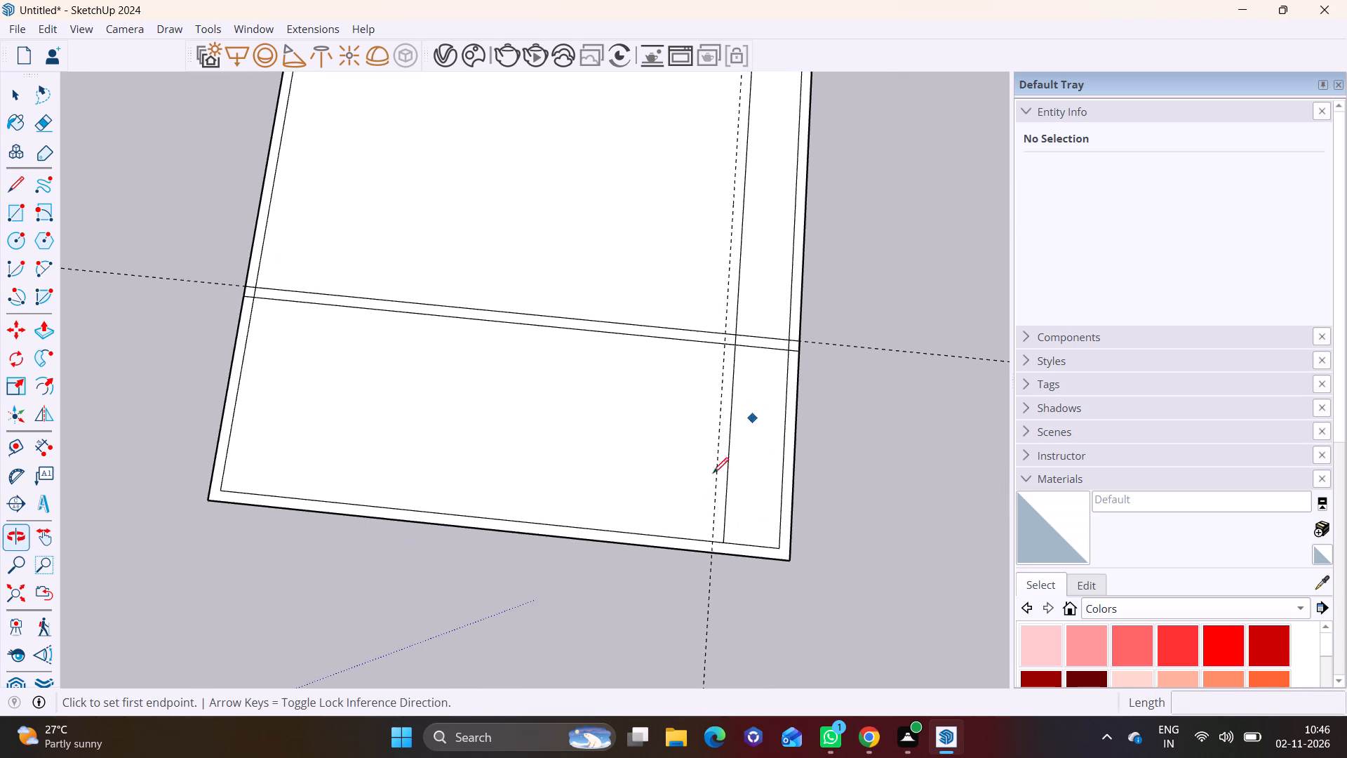
{"action": "scroll", "coordinate": [710, 531], "scroll_direction": "up", "scroll_amount": 4}
{"action": "left_click", "coordinate": [710, 564]}
{"action": "scroll", "coordinate": [714, 472], "scroll_direction": "down", "scroll_amount": 2}
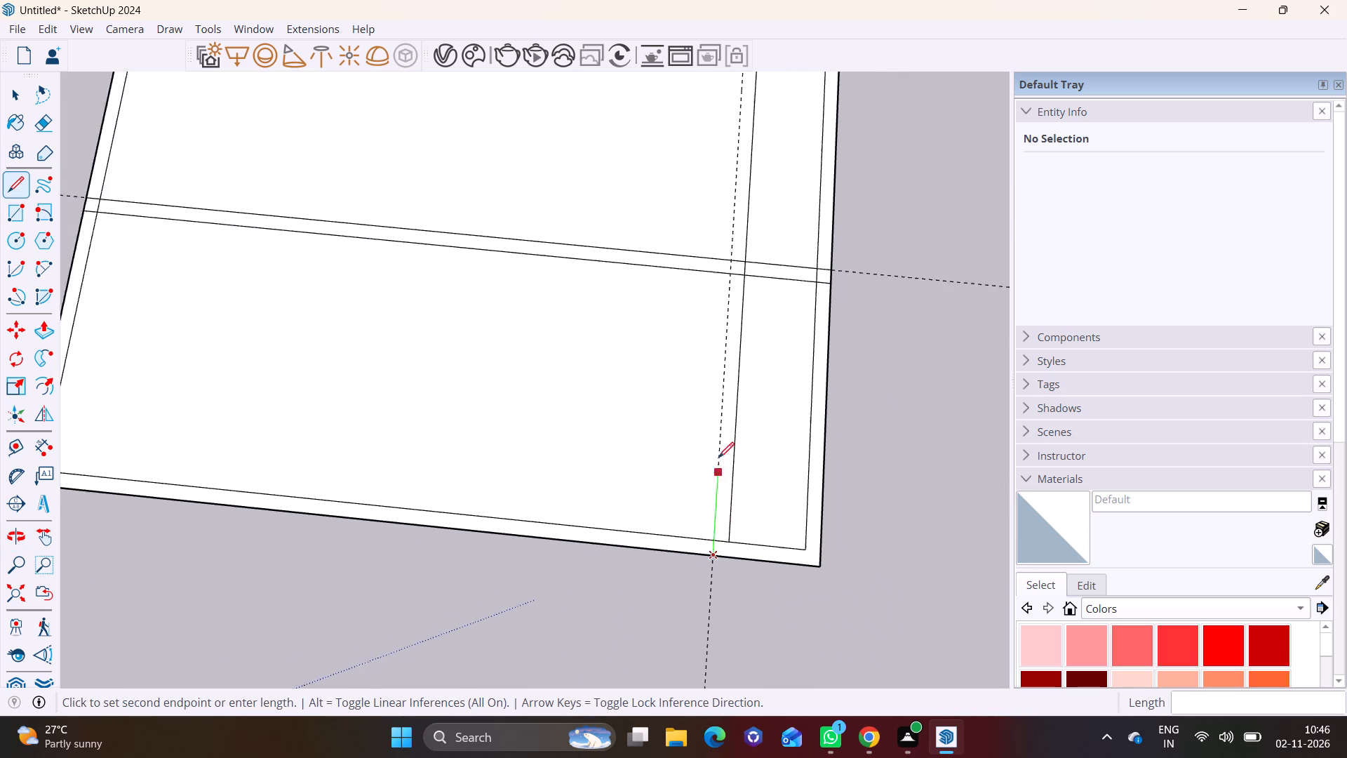
{"action": "scroll", "coordinate": [718, 458], "scroll_direction": "down", "scroll_amount": 5}
{"action": "middle_click_drag", "start_coordinate": [751, 246], "coordinate": [713, 532], "text": "shift"}
{"action": "scroll", "coordinate": [698, 408], "scroll_direction": "up", "scroll_amount": 9}
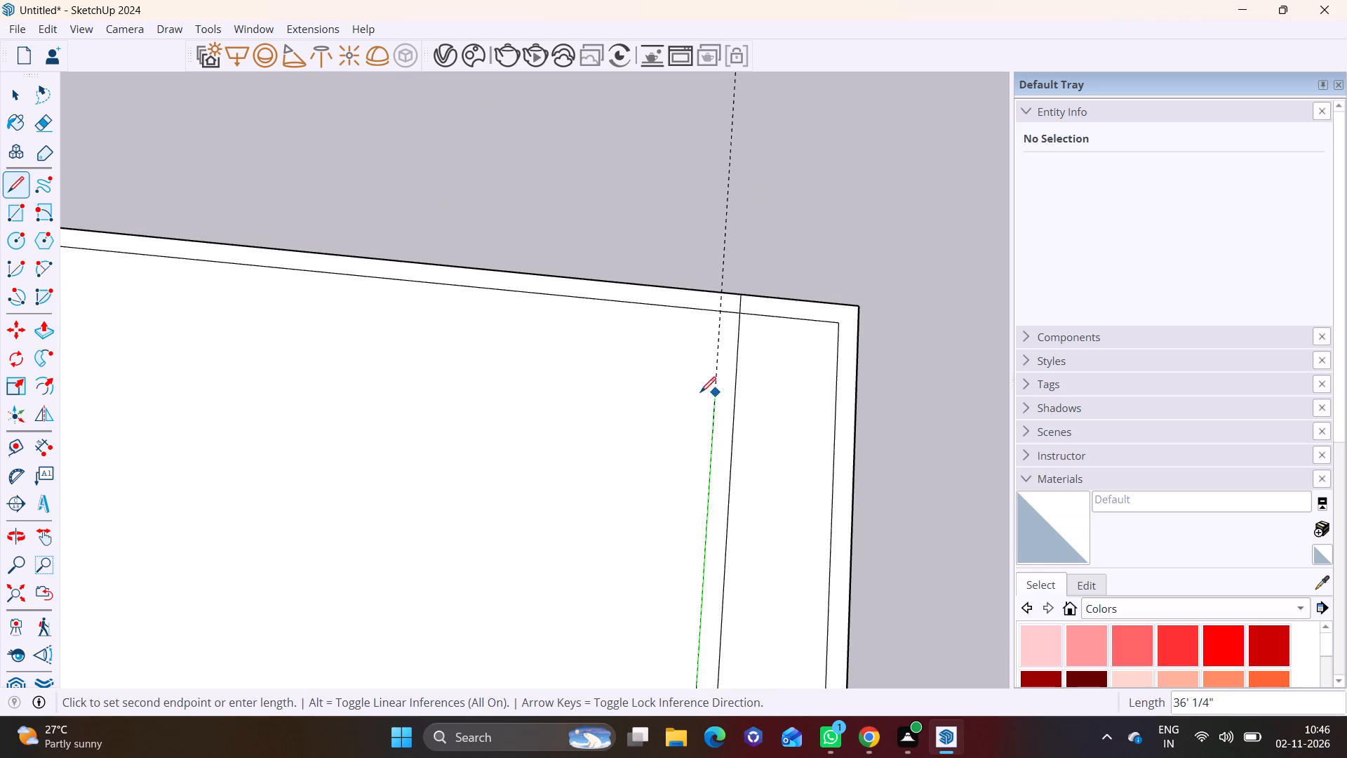
{"action": "left_click", "coordinate": [718, 294]}
{"action": "key", "text": "space"}
Erase both construction guides, leaving only the paired partition lines.
{"action": "scroll", "coordinate": [698, 363], "scroll_direction": "down", "scroll_amount": 7}
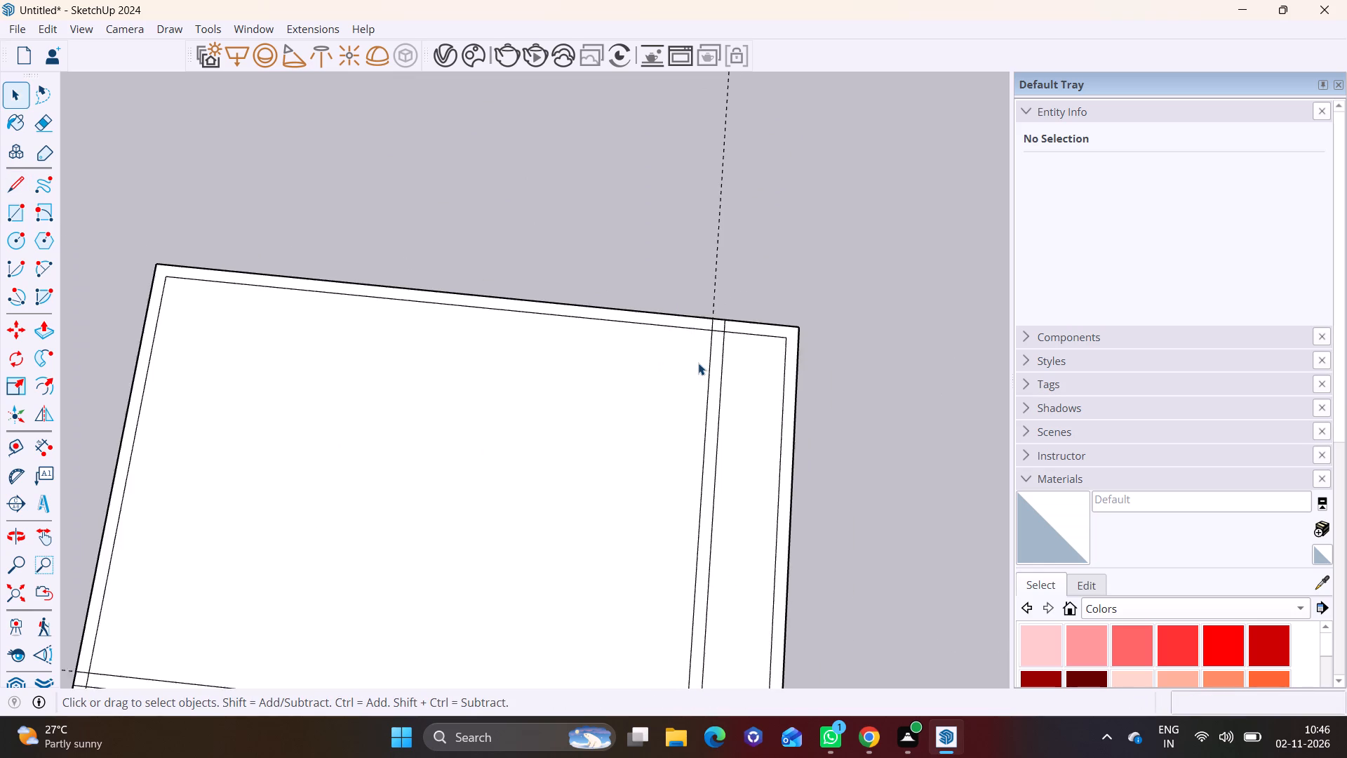
{"action": "scroll", "coordinate": [698, 363], "scroll_direction": "down", "scroll_amount": 7}
{"action": "middle_click_drag", "start_coordinate": [731, 519], "coordinate": [706, 392], "text": "shift"}
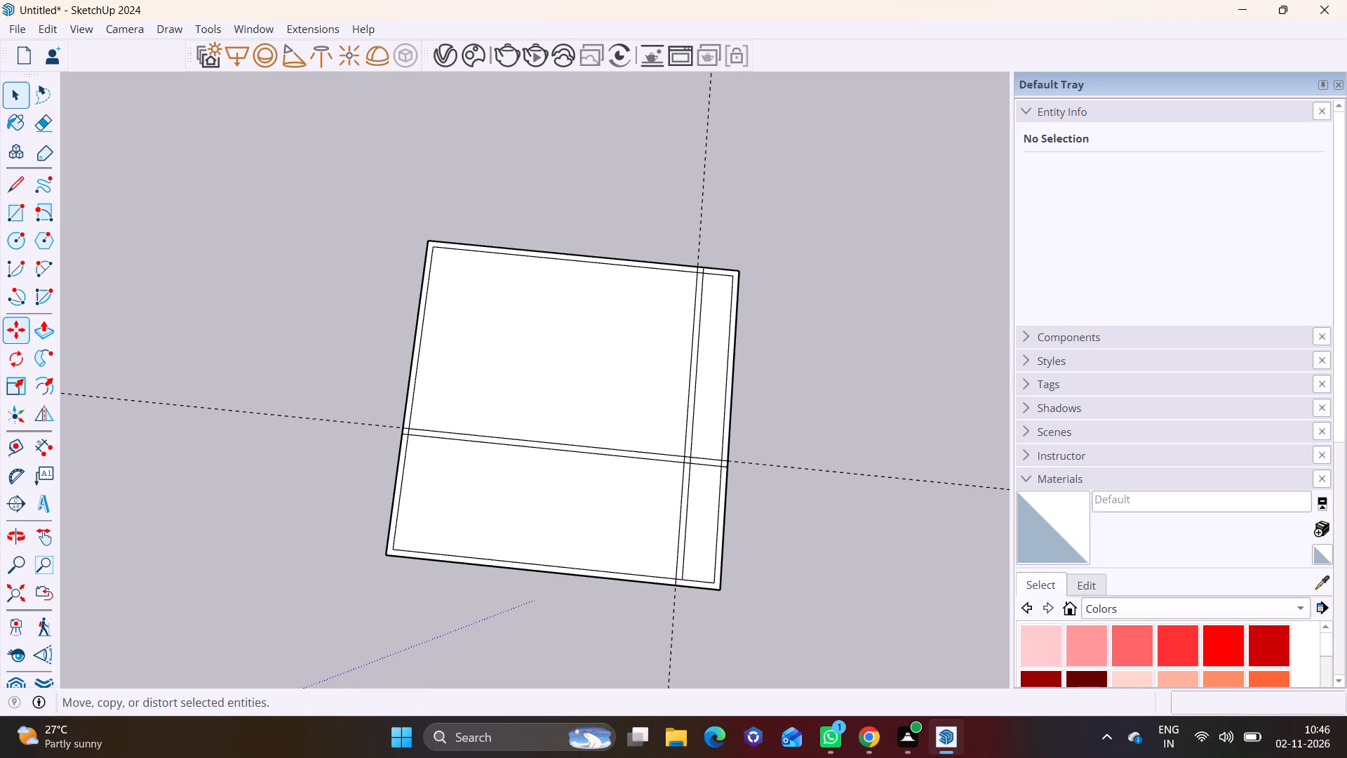
{"action": "left_click", "coordinate": [46, 124]}
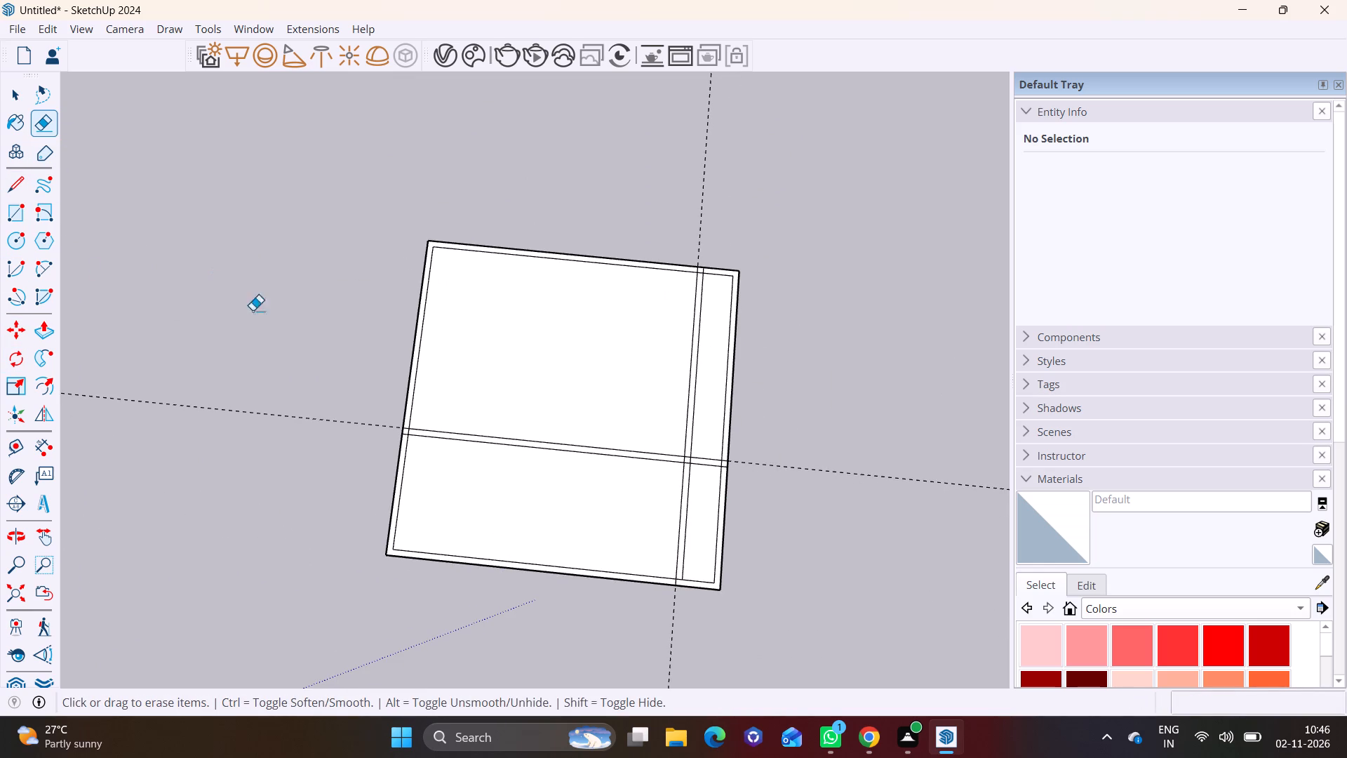
{"action": "left_click_drag", "start_coordinate": [310, 379], "coordinate": [269, 476]}
{"action": "left_click_drag", "start_coordinate": [664, 171], "coordinate": [739, 171]}
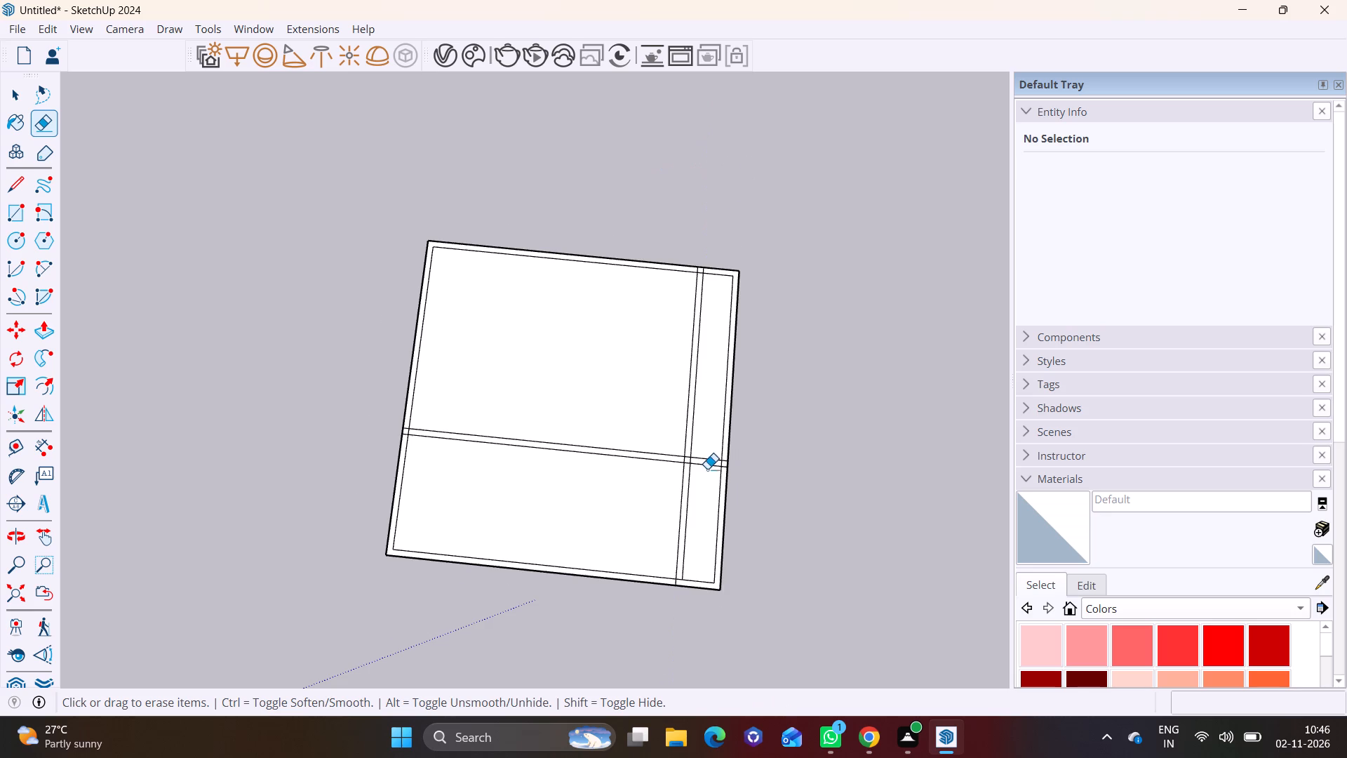
{"action": "scroll", "coordinate": [707, 469], "scroll_direction": "up", "scroll_amount": 5}
{"action": "key", "text": "space"}
Clean the long partition's near junction by erasing the inner wall segment between its lines and the stub crossing the near wall.
{"action": "middle_click_drag", "start_coordinate": [715, 538], "coordinate": [799, 479], "text": "shift"}
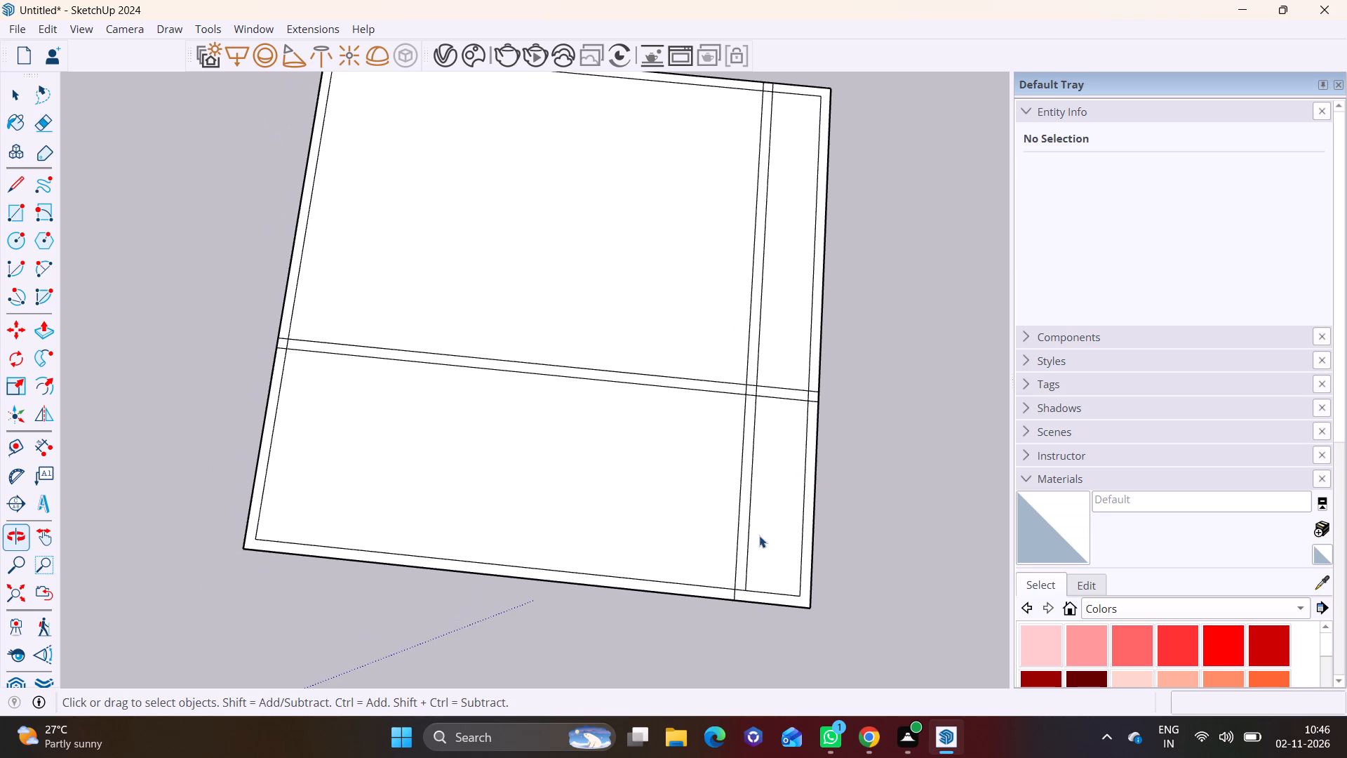
{"action": "left_click", "coordinate": [45, 119]}
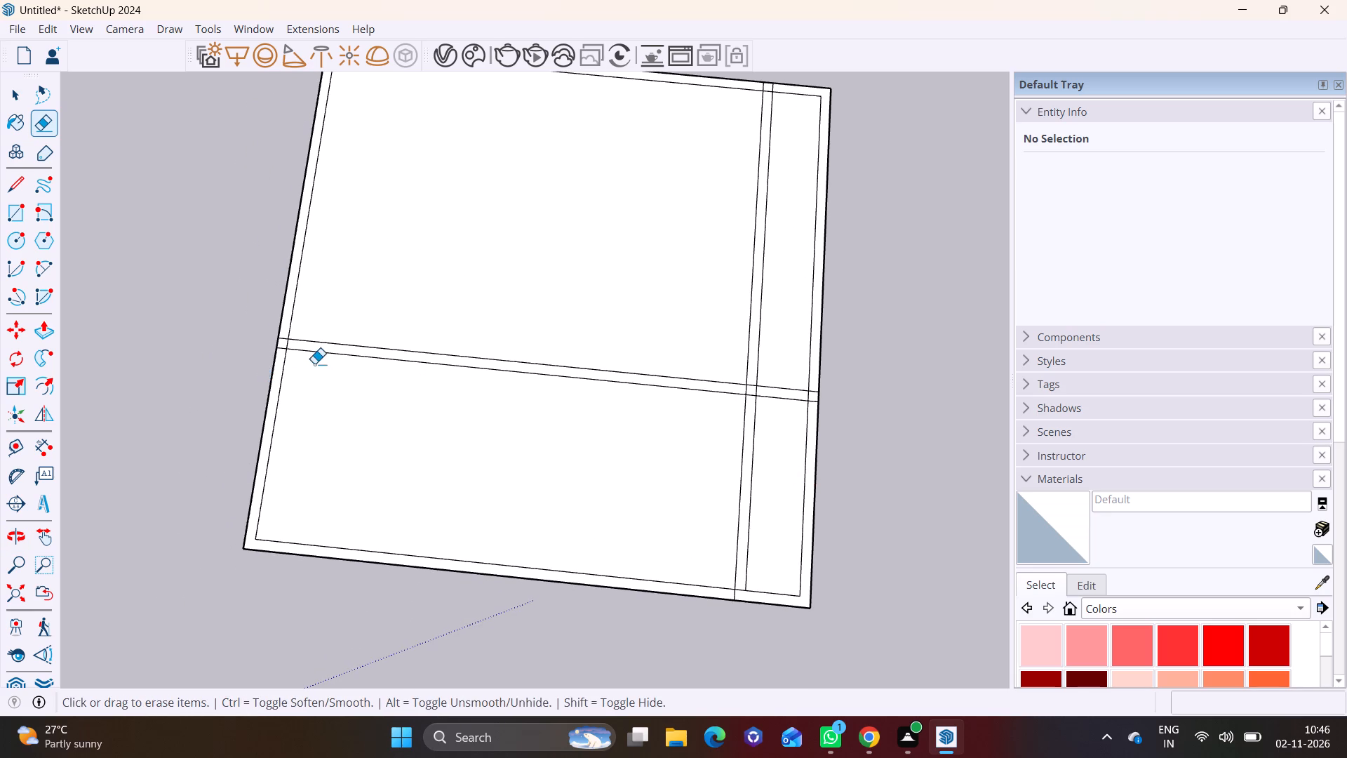
{"action": "scroll", "coordinate": [314, 364], "scroll_direction": "up", "scroll_amount": 2}
{"action": "middle_click_drag", "start_coordinate": [620, 444], "coordinate": [259, 272], "text": "shift"}
{"action": "scroll", "coordinate": [498, 230], "scroll_direction": "up", "scroll_amount": 3}
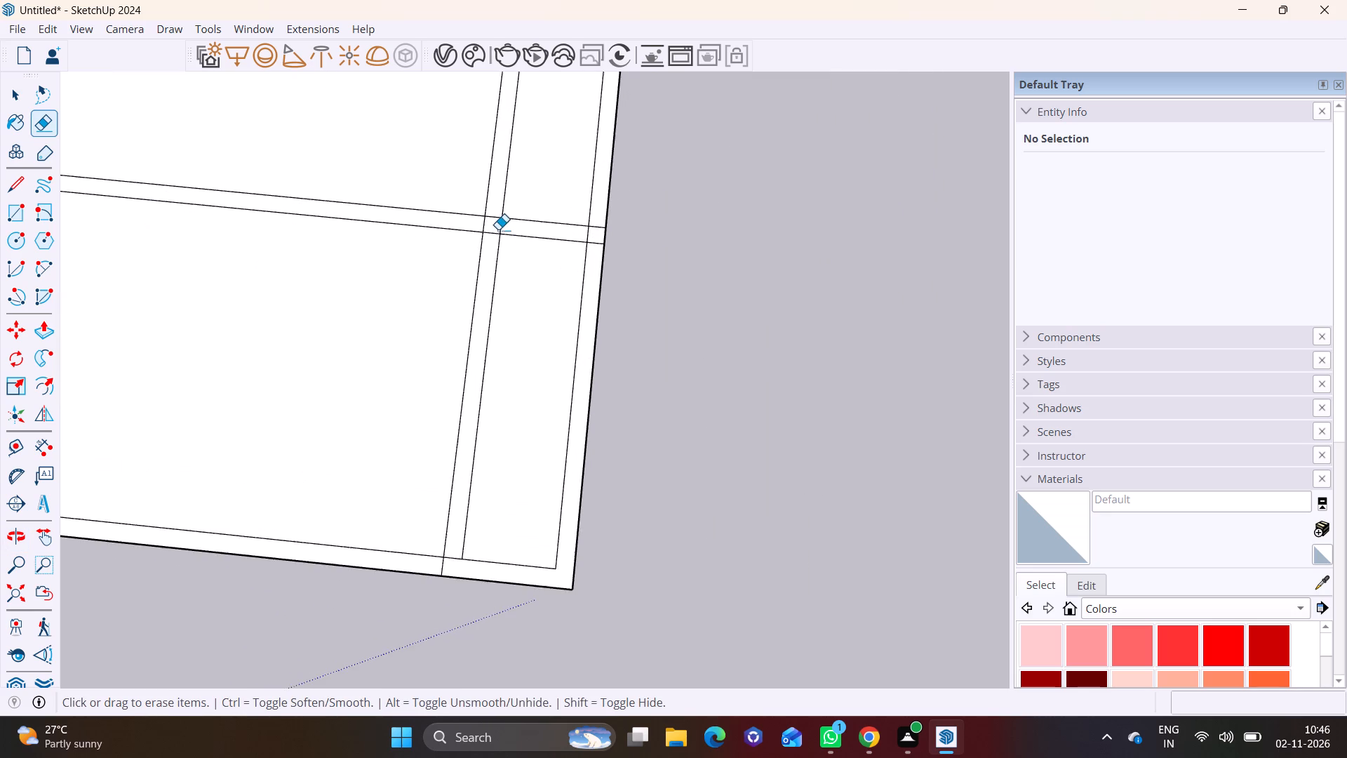
{"action": "scroll", "coordinate": [589, 239], "scroll_direction": "up", "scroll_amount": 2}
{"action": "scroll", "coordinate": [493, 366], "scroll_direction": "up", "scroll_amount": 1, "text": "shift"}
{"action": "middle_click_drag", "start_coordinate": [493, 366], "coordinate": [620, 216], "text": "shift"}
{"action": "middle_click_drag", "start_coordinate": [671, 357], "coordinate": [702, 340]}
{"action": "scroll", "coordinate": [662, 335], "scroll_direction": "down", "scroll_amount": 1}
{"action": "middle_click_drag", "start_coordinate": [651, 354], "coordinate": [664, 356]}
{"action": "middle_click_drag", "start_coordinate": [657, 321], "coordinate": [688, 359], "text": "shift"}
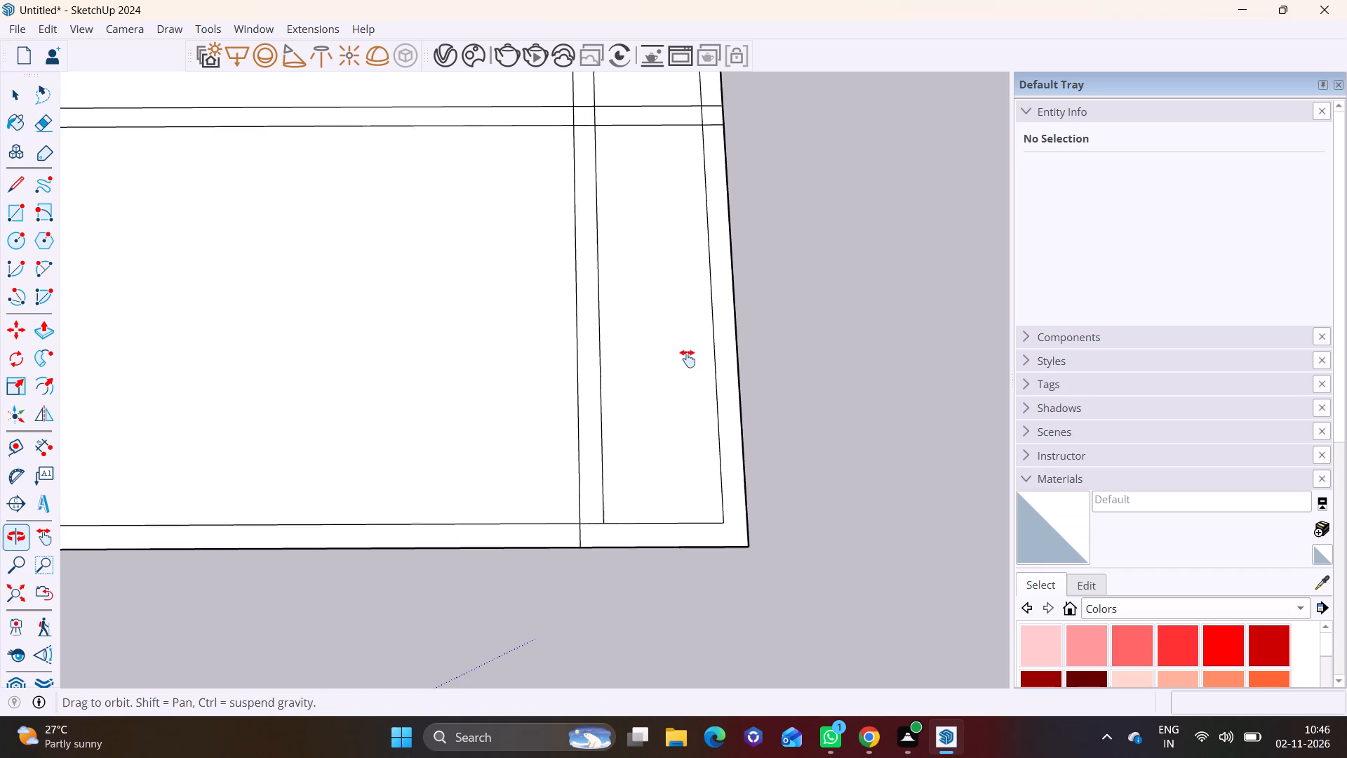
{"action": "middle_click_drag", "start_coordinate": [688, 359], "coordinate": [819, 448], "text": "shift"}
{"action": "middle_click_drag", "start_coordinate": [826, 470], "coordinate": [820, 473]}
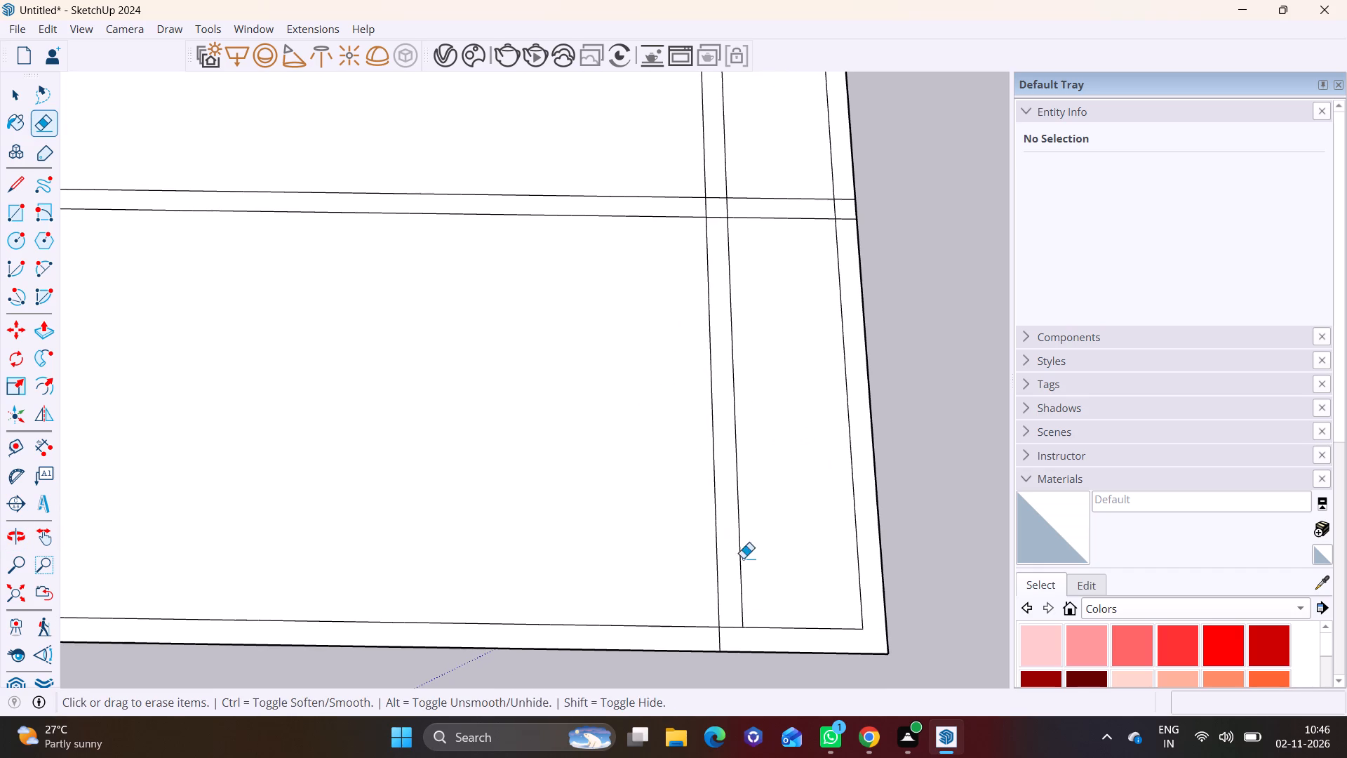
{"action": "scroll", "coordinate": [742, 606], "scroll_direction": "down", "scroll_amount": 5}
{"action": "middle_click_drag", "start_coordinate": [742, 606], "coordinate": [770, 460], "text": "shift"}
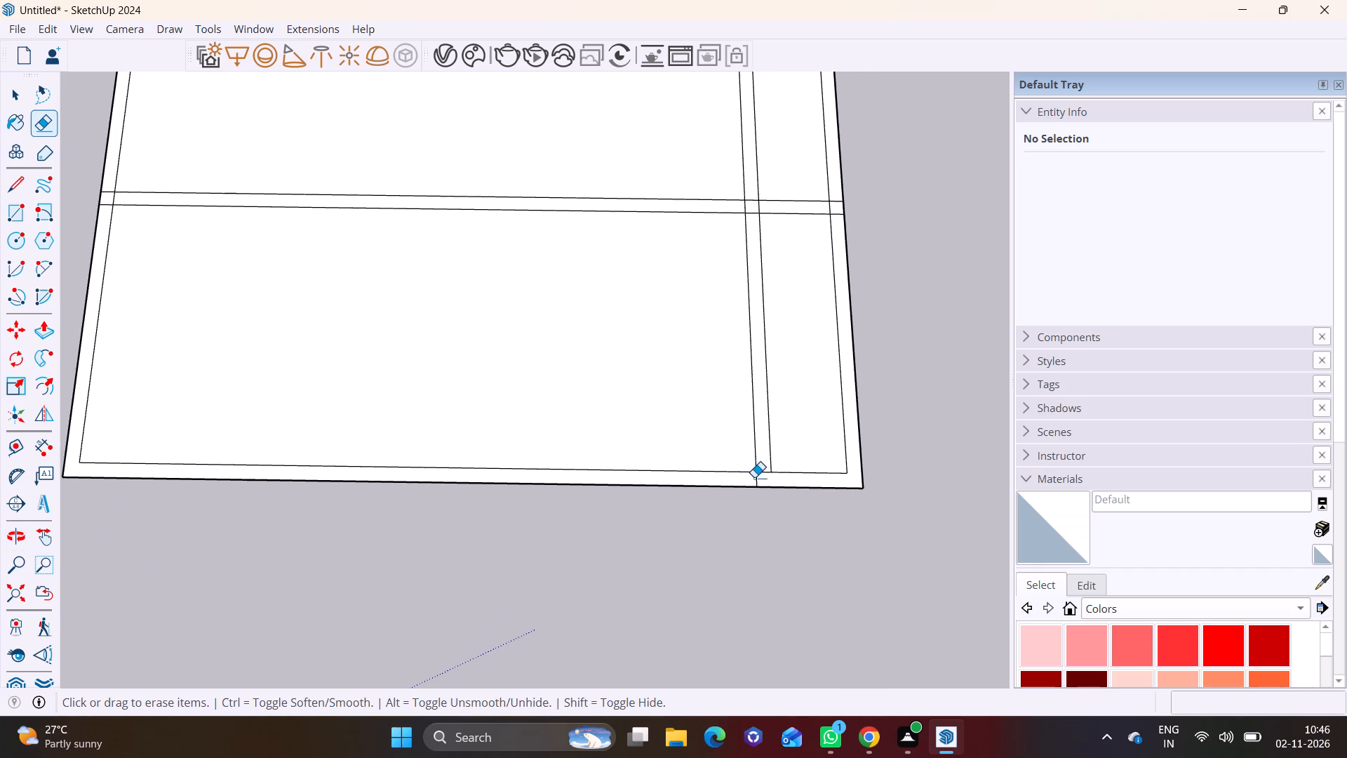
{"action": "scroll", "coordinate": [754, 477], "scroll_direction": "up", "scroll_amount": 10}
{"action": "left_click_drag", "start_coordinate": [773, 451], "coordinate": [775, 466]}
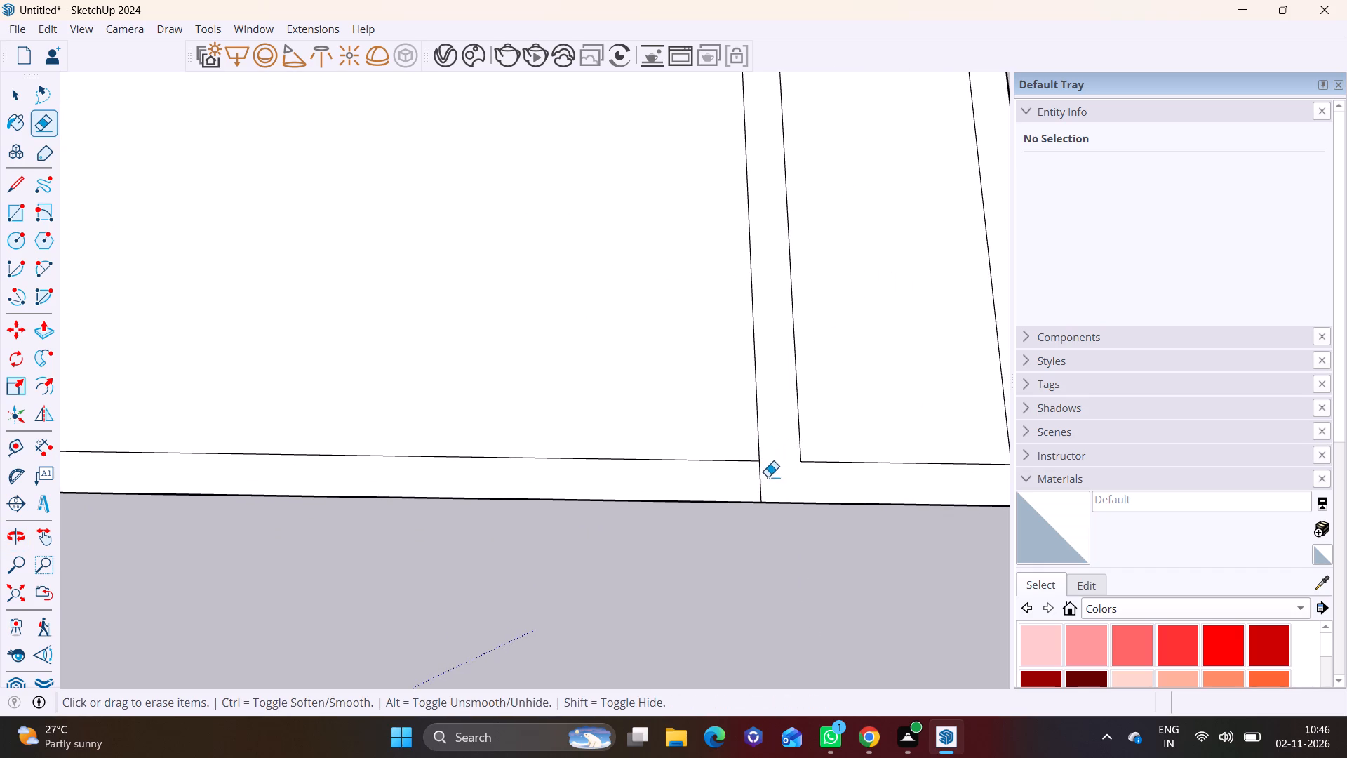
{"action": "left_click_drag", "start_coordinate": [772, 479], "coordinate": [782, 479]}
{"action": "left_click_drag", "start_coordinate": [739, 479], "coordinate": [774, 480]}
Clean the long partition's far junction by erasing the two stubs crossing the far wall and the inner wall segment between them.
{"action": "scroll", "coordinate": [774, 480], "scroll_direction": "down", "scroll_amount": 9}
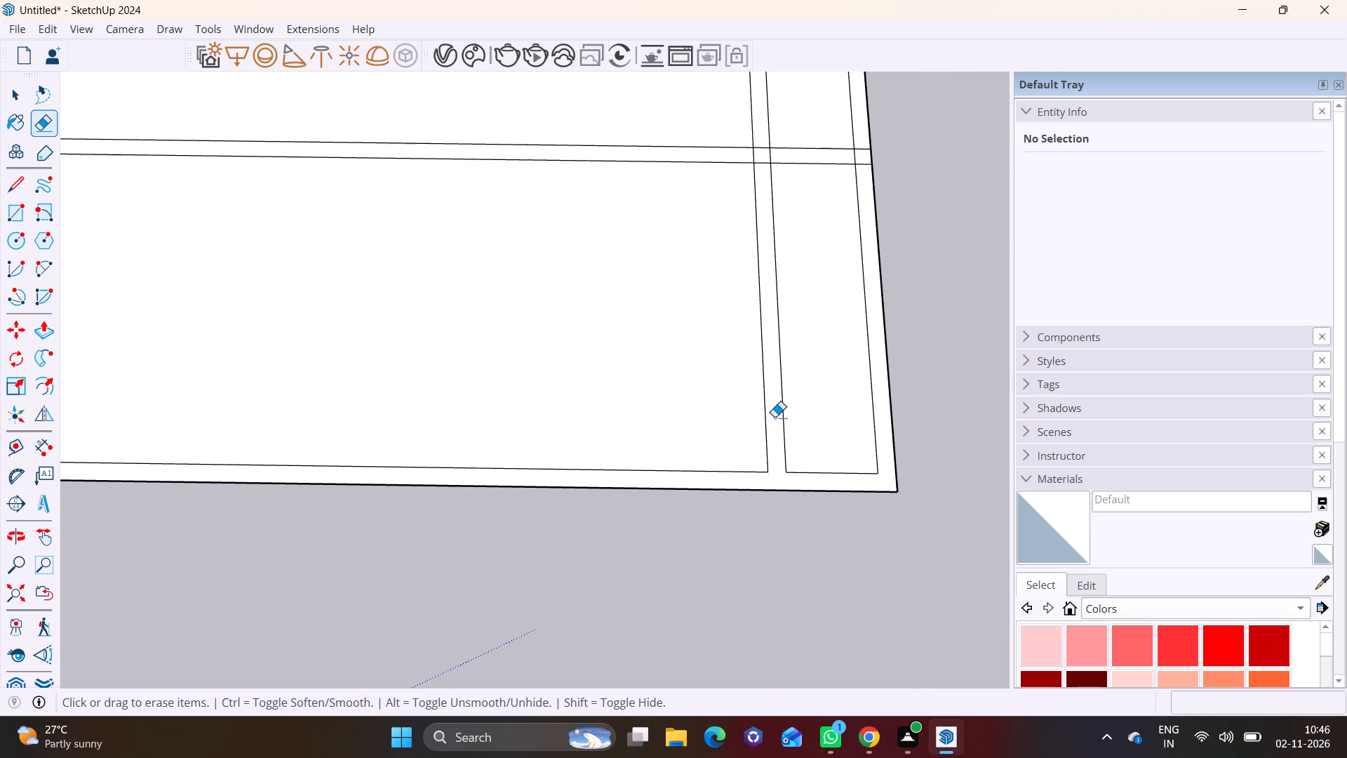
{"action": "middle_click_drag", "start_coordinate": [779, 326], "coordinate": [768, 631], "text": "shift"}
{"action": "middle_click_drag", "start_coordinate": [848, 154], "coordinate": [863, 570], "text": "shift"}
{"action": "scroll", "coordinate": [759, 397], "scroll_direction": "up", "scroll_amount": 7}
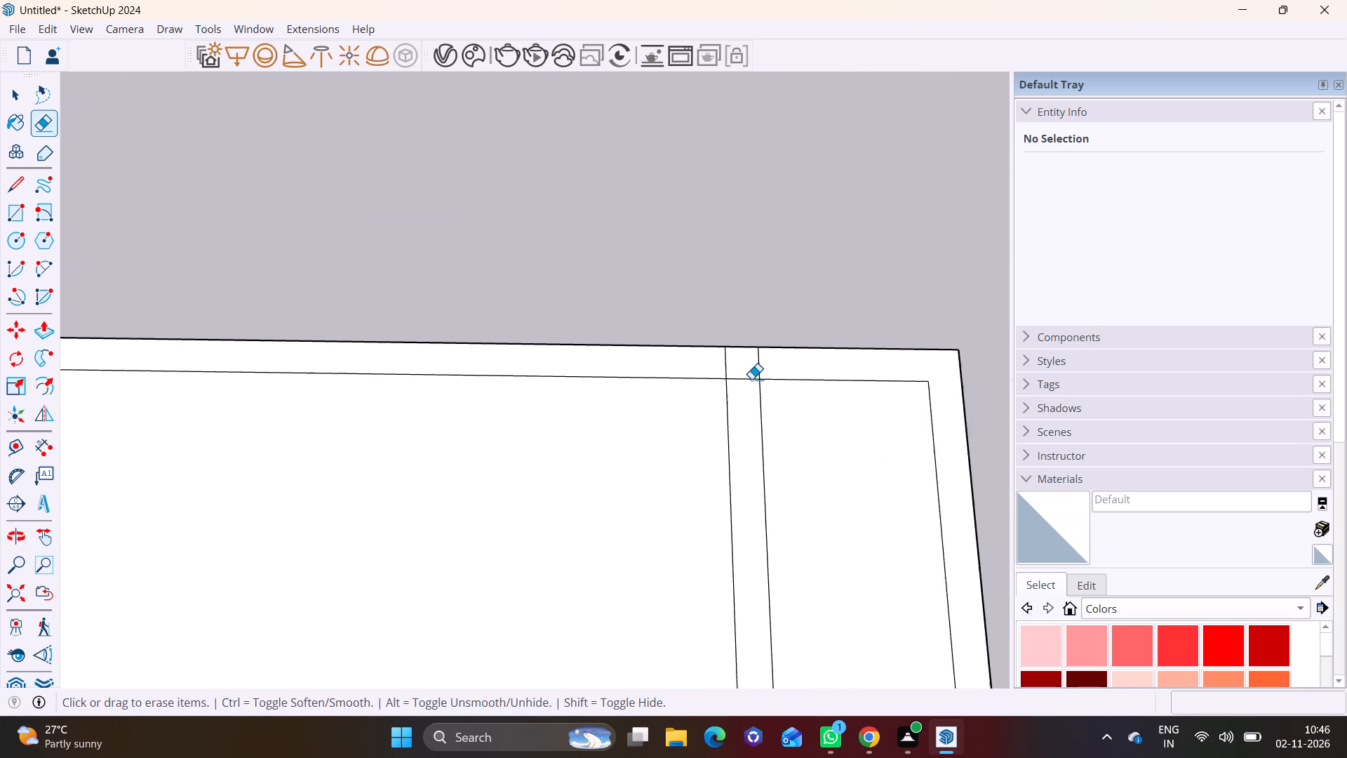
{"action": "scroll", "coordinate": [751, 379], "scroll_direction": "up", "scroll_amount": 5}
{"action": "left_click_drag", "start_coordinate": [667, 352], "coordinate": [794, 352]}
{"action": "left_click_drag", "start_coordinate": [742, 357], "coordinate": [743, 433]}
Open the cross partition into the right side wall by erasing its two stubs and the inner wall segment, keeping the outer edge.
{"action": "scroll", "coordinate": [743, 433], "scroll_direction": "down", "scroll_amount": 5}
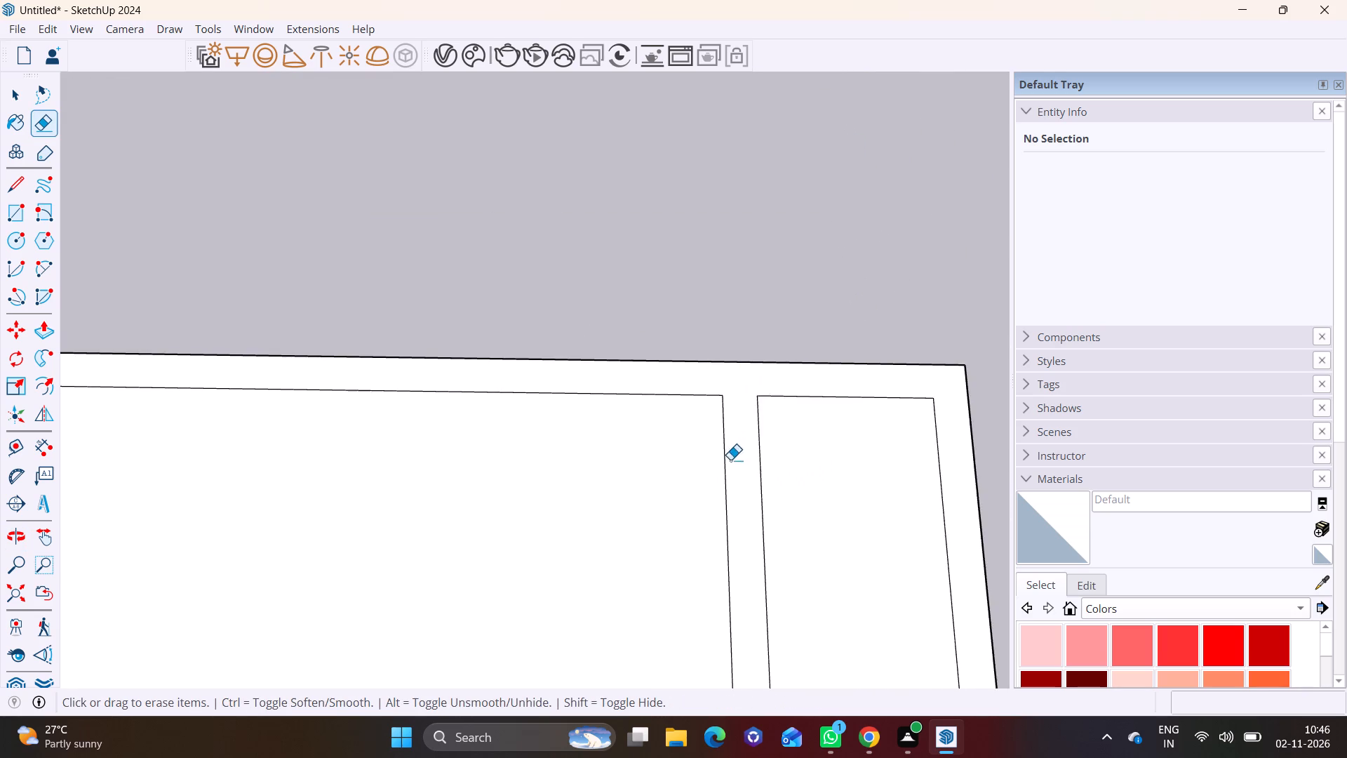
{"action": "scroll", "coordinate": [730, 460], "scroll_direction": "down", "scroll_amount": 8}
{"action": "middle_click_drag", "start_coordinate": [764, 537], "coordinate": [810, 166], "text": "shift"}
{"action": "scroll", "coordinate": [789, 392], "scroll_direction": "down", "scroll_amount": 4}
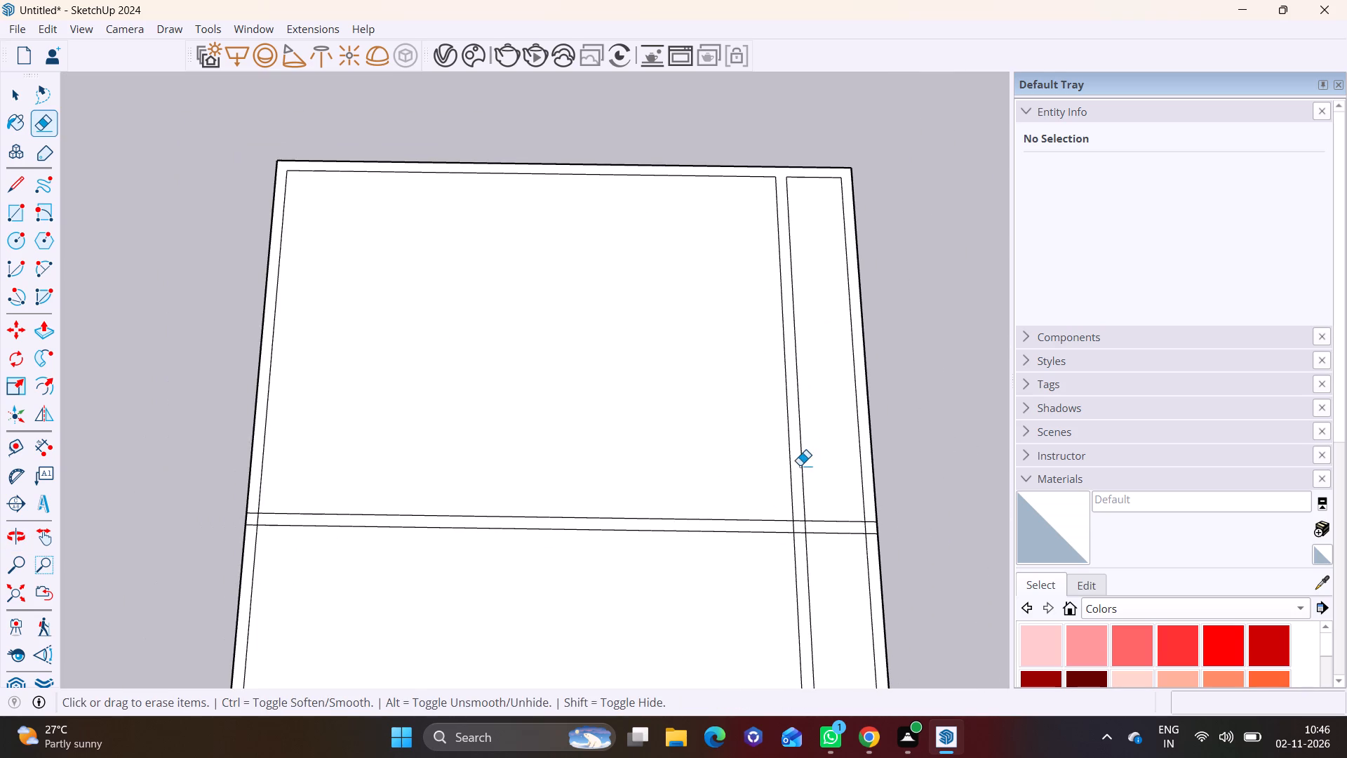
{"action": "middle_click_drag", "start_coordinate": [782, 467], "coordinate": [650, 387], "text": "shift"}
{"action": "scroll", "coordinate": [715, 439], "scroll_direction": "up", "scroll_amount": 4}
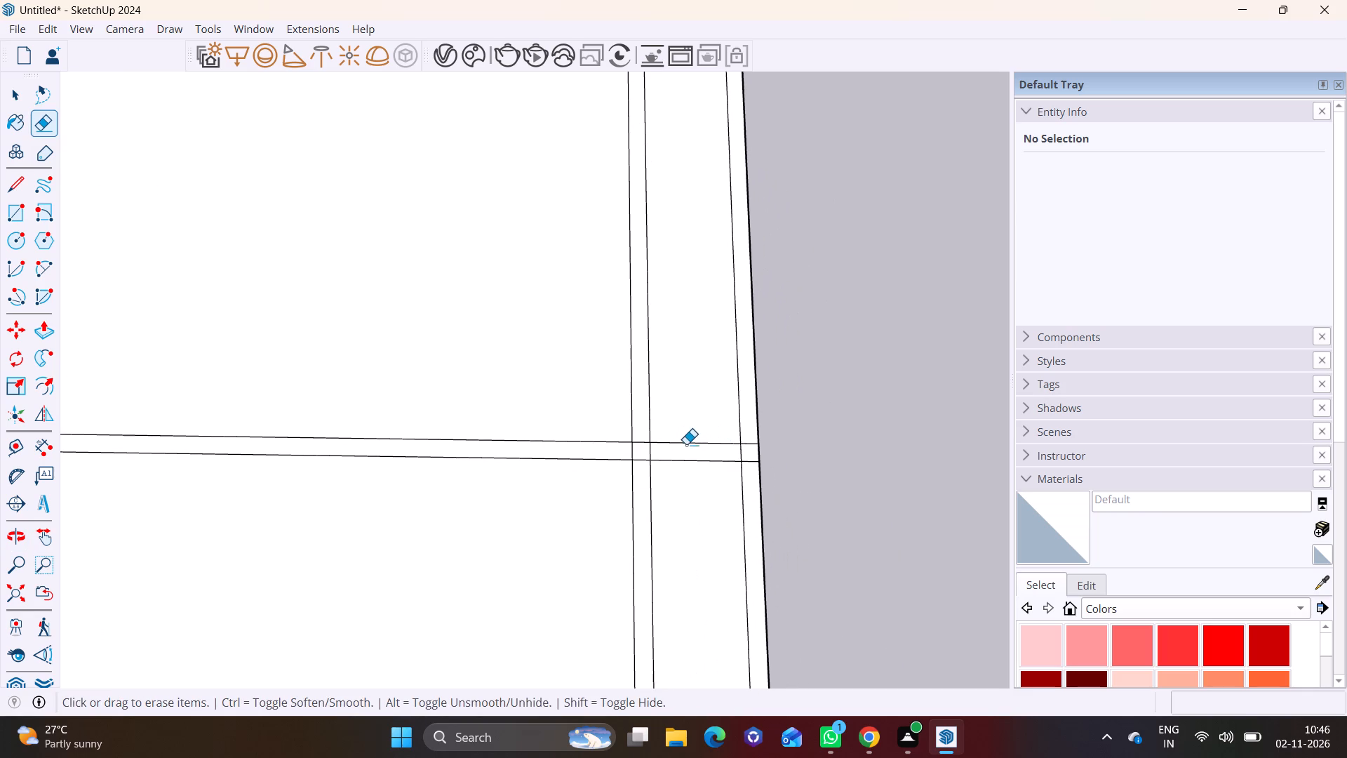
{"action": "scroll", "coordinate": [779, 453], "scroll_direction": "up", "scroll_amount": 8}
{"action": "left_click_drag", "start_coordinate": [732, 401], "coordinate": [765, 508]}
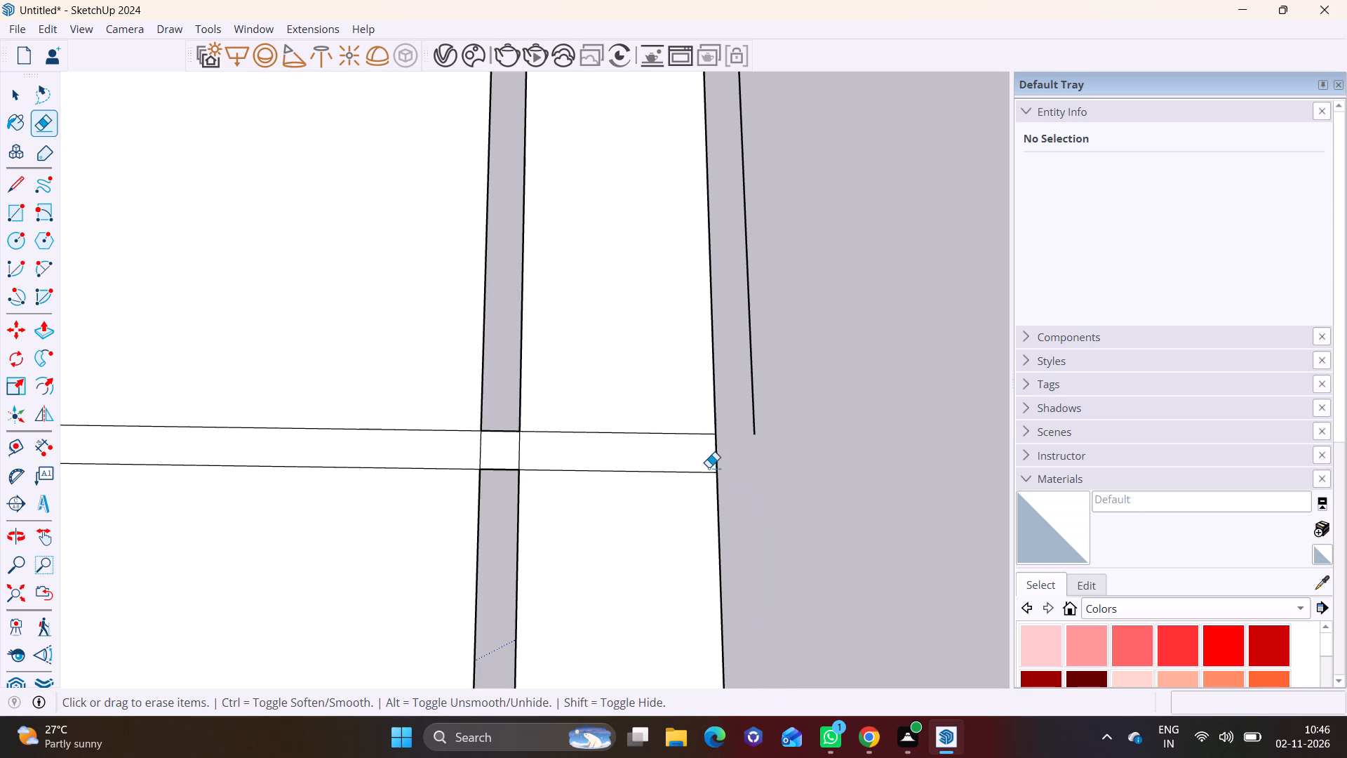
{"action": "key", "text": "ctrl+z"}
{"action": "left_click_drag", "start_coordinate": [732, 420], "coordinate": [730, 486]}
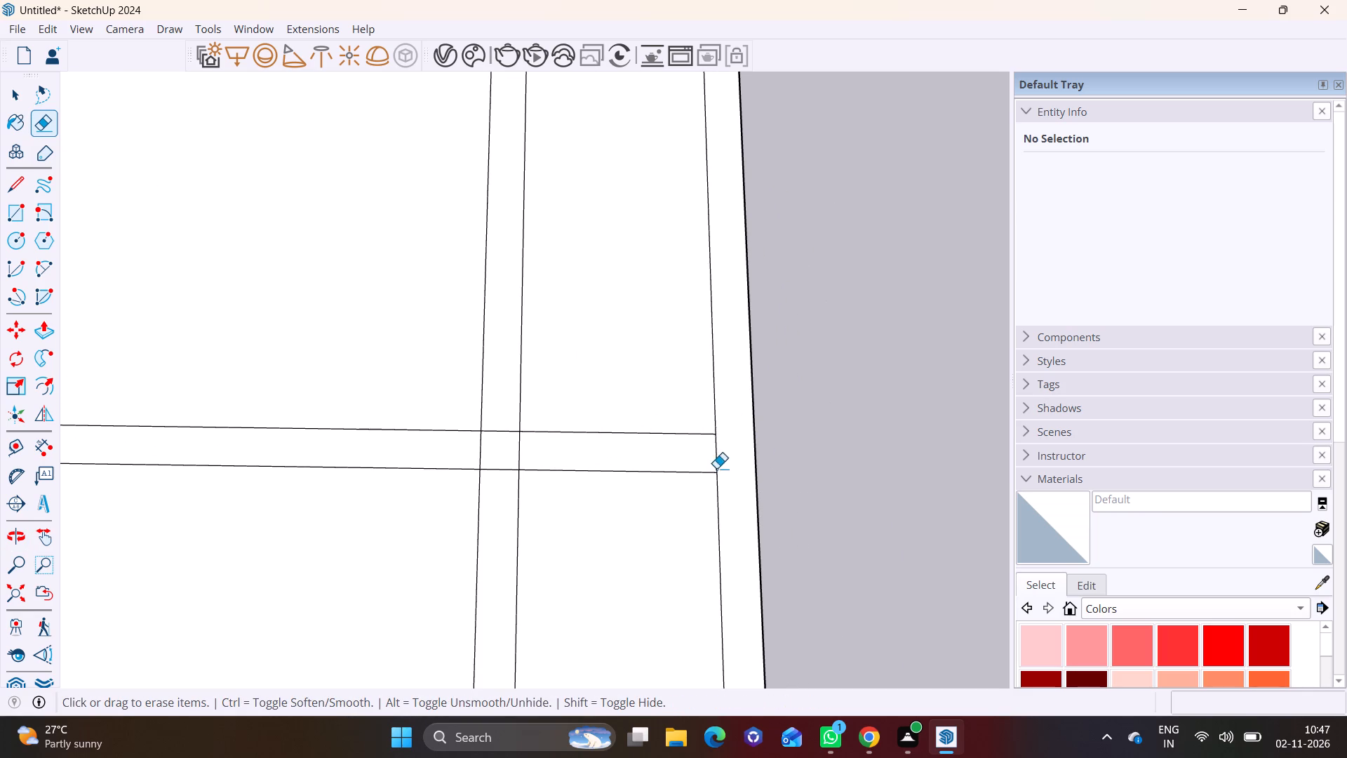
{"action": "left_click_drag", "start_coordinate": [700, 451], "coordinate": [754, 451]}
{"action": "key", "text": "ctrl+z"}
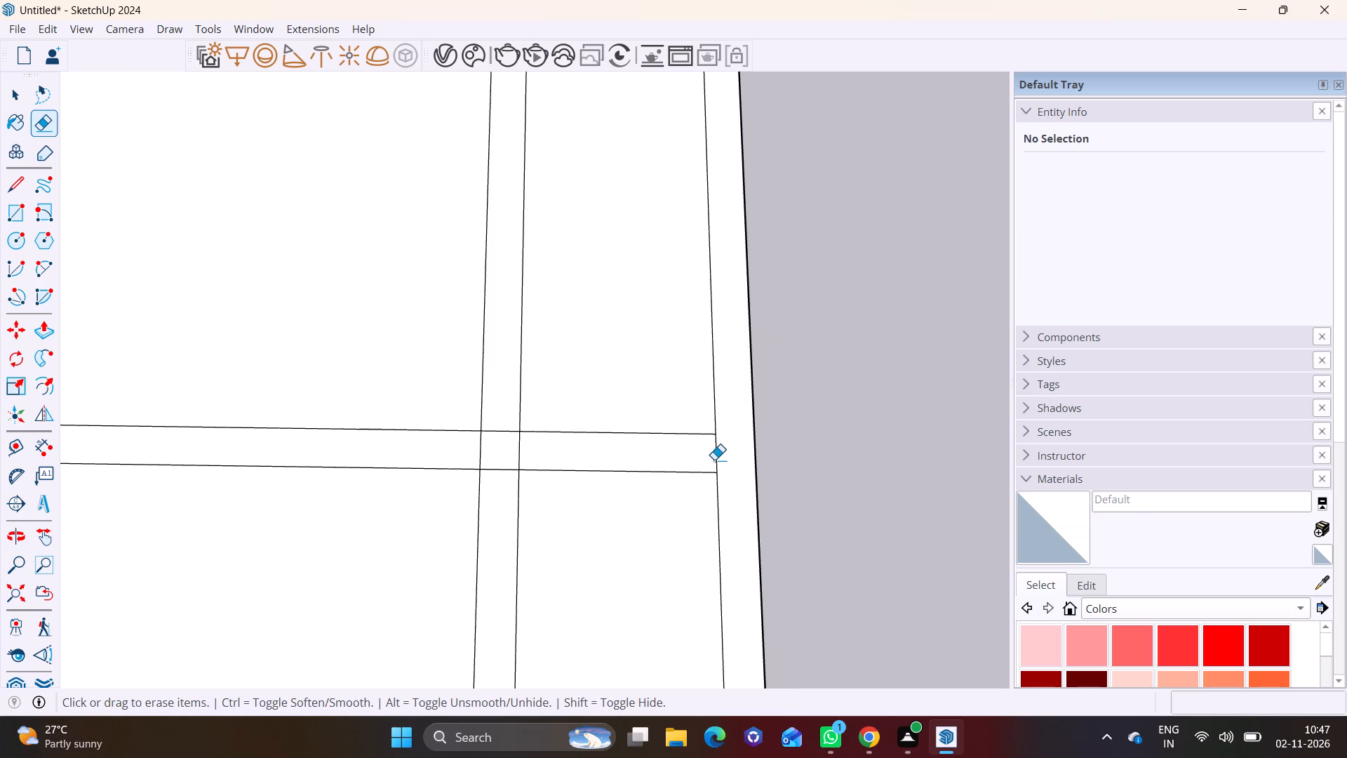
{"action": "left_click", "coordinate": [716, 460]}
Start the Line tool to draw another edge in the floor plan.
{"action": "scroll", "coordinate": [696, 449], "scroll_direction": "down", "scroll_amount": 8}
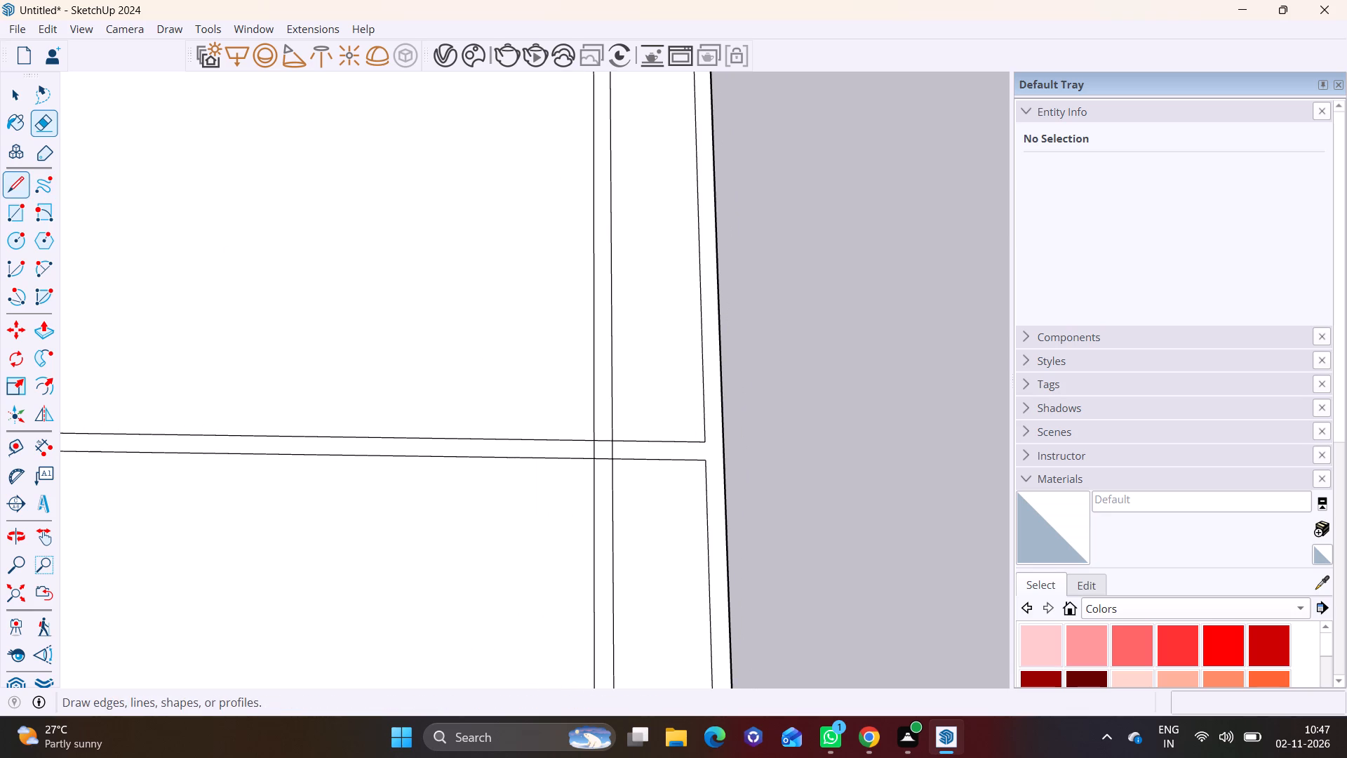
{"action": "left_click", "coordinate": [6, 181]}
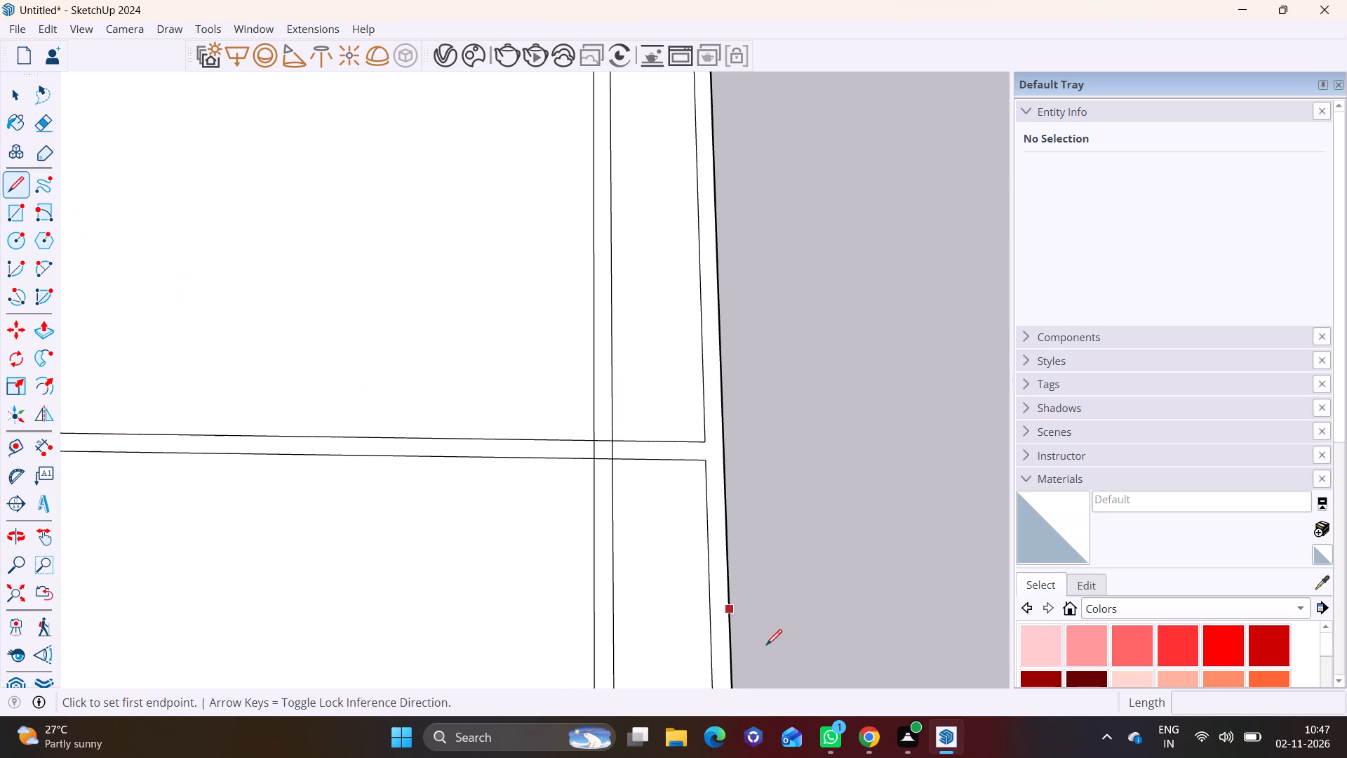
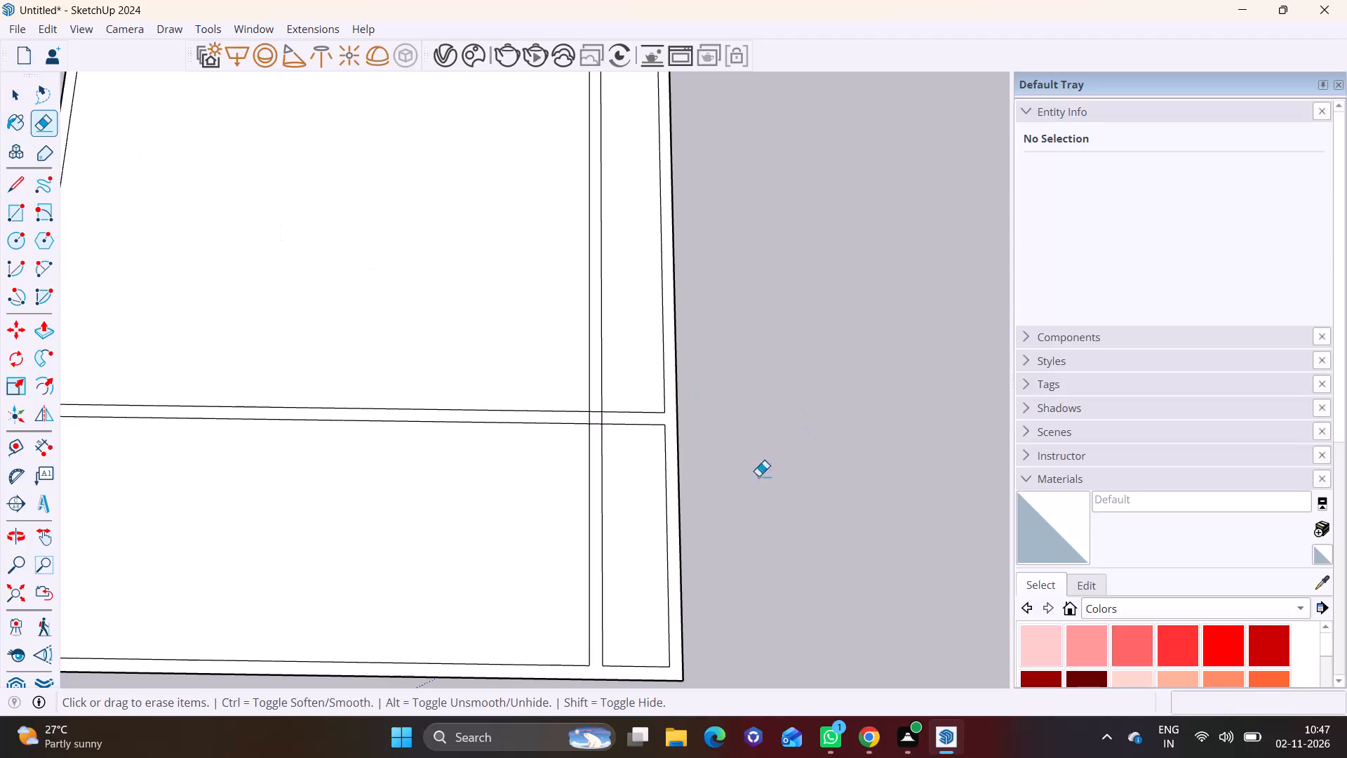
Open the cross partition into the left side wall by erasing its two stubs and the inner wall segment, keeping the outer edge.
{"action": "scroll", "coordinate": [622, 441], "scroll_direction": "up", "scroll_amount": 3}
{"action": "middle_click_drag", "start_coordinate": [619, 440], "coordinate": [743, 434]}
{"action": "scroll", "coordinate": [803, 417], "scroll_direction": "up", "scroll_amount": 6}
{"action": "scroll", "coordinate": [683, 420], "scroll_direction": "down", "scroll_amount": 3}
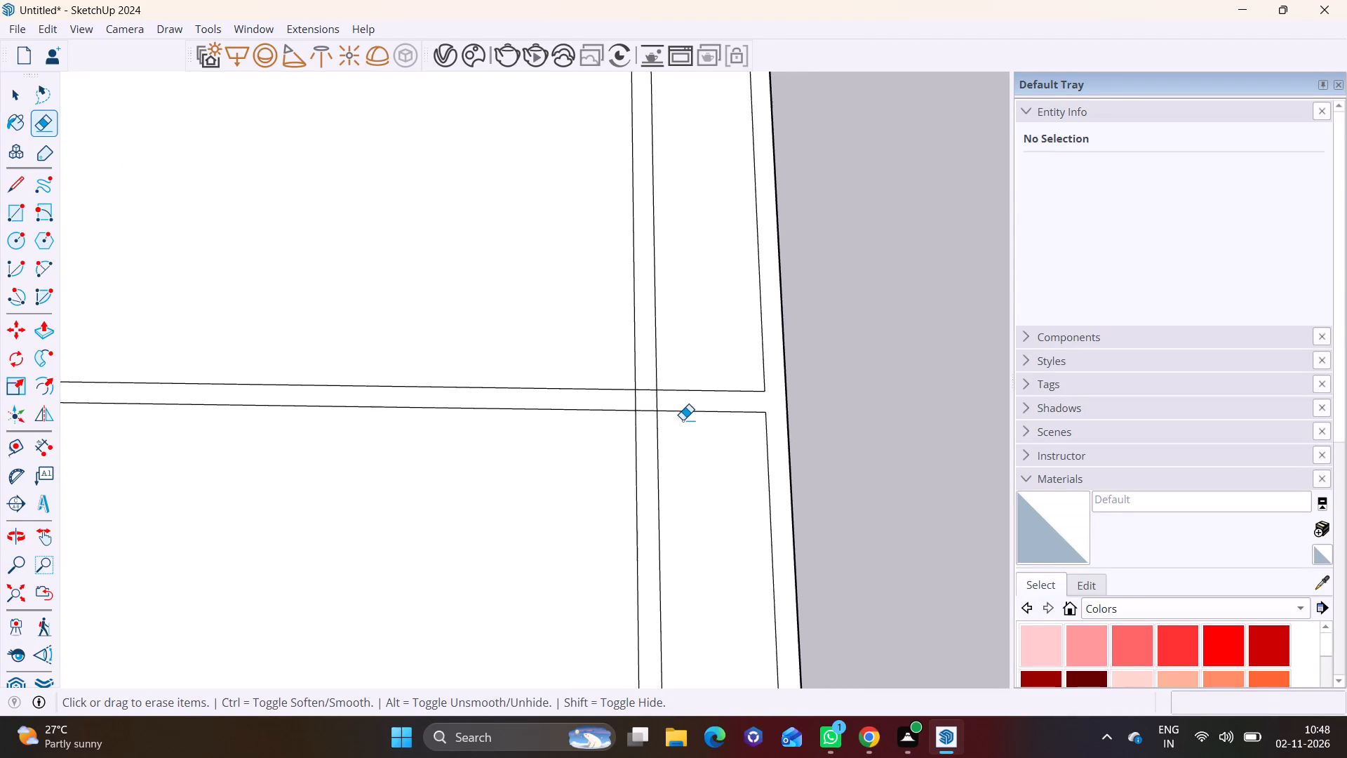
{"action": "scroll", "coordinate": [683, 420], "scroll_direction": "down", "scroll_amount": 12}
{"action": "left_click", "coordinate": [17, 98]}
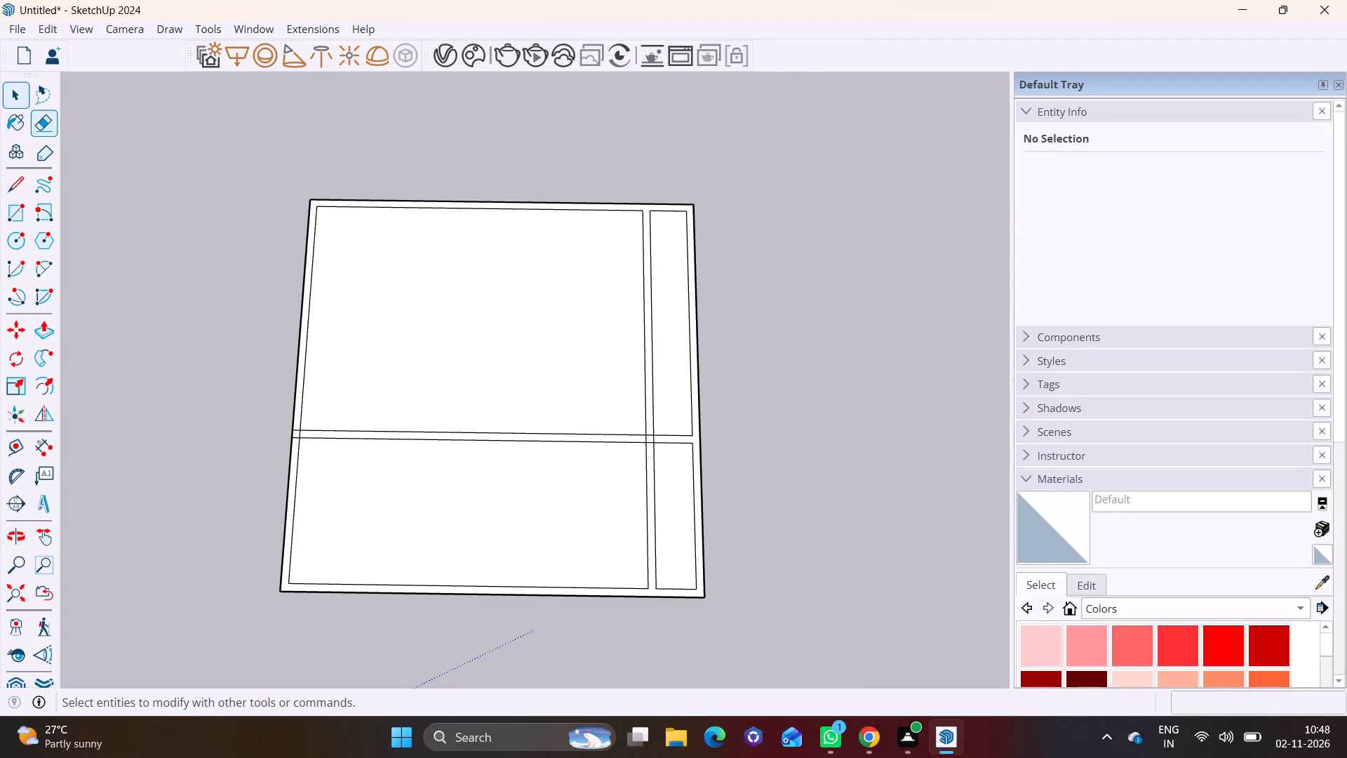
{"action": "scroll", "coordinate": [328, 448], "scroll_direction": "up", "scroll_amount": 4}
{"action": "left_click", "coordinate": [277, 444]}
{"action": "scroll", "coordinate": [277, 444], "scroll_direction": "up", "scroll_amount": 4}
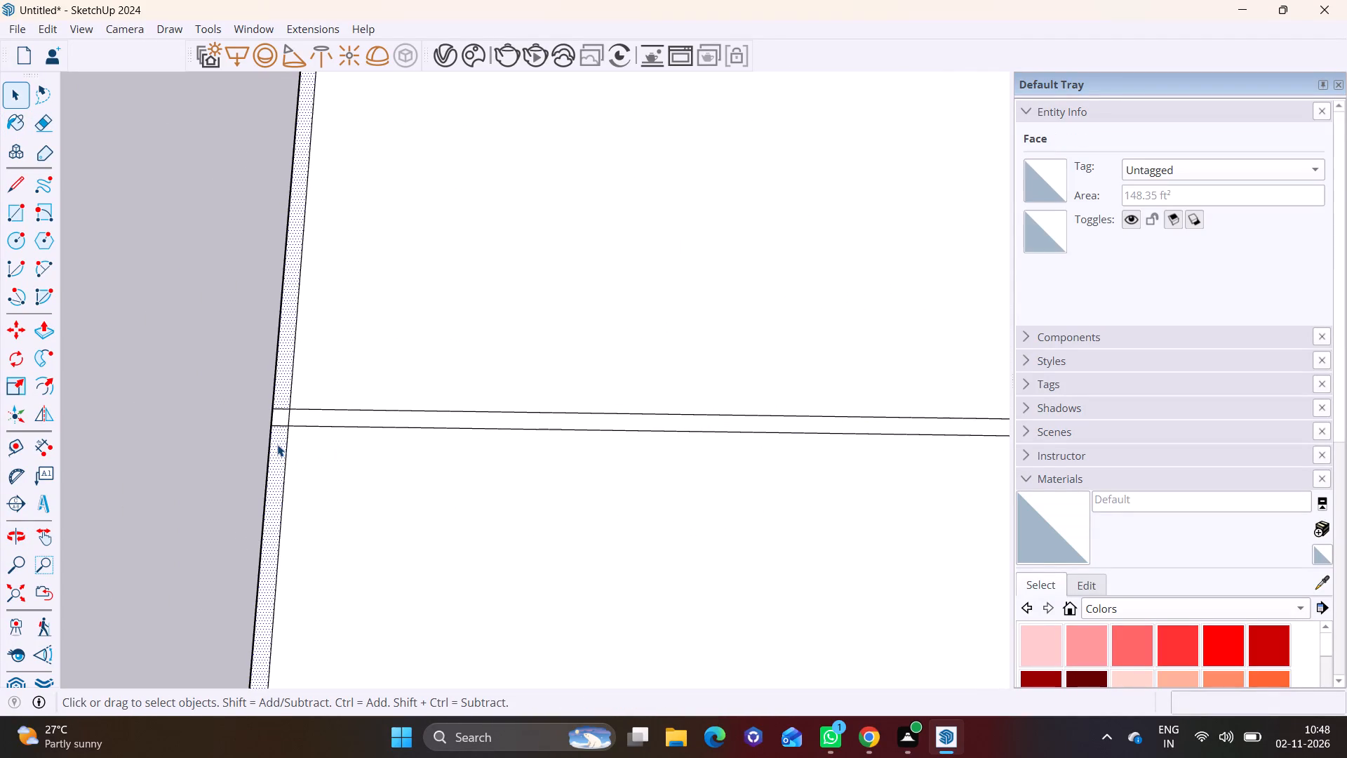
{"action": "key", "text": "space"}
{"action": "left_click", "coordinate": [39, 129]}
{"action": "scroll", "coordinate": [274, 493], "scroll_direction": "up", "scroll_amount": 7}
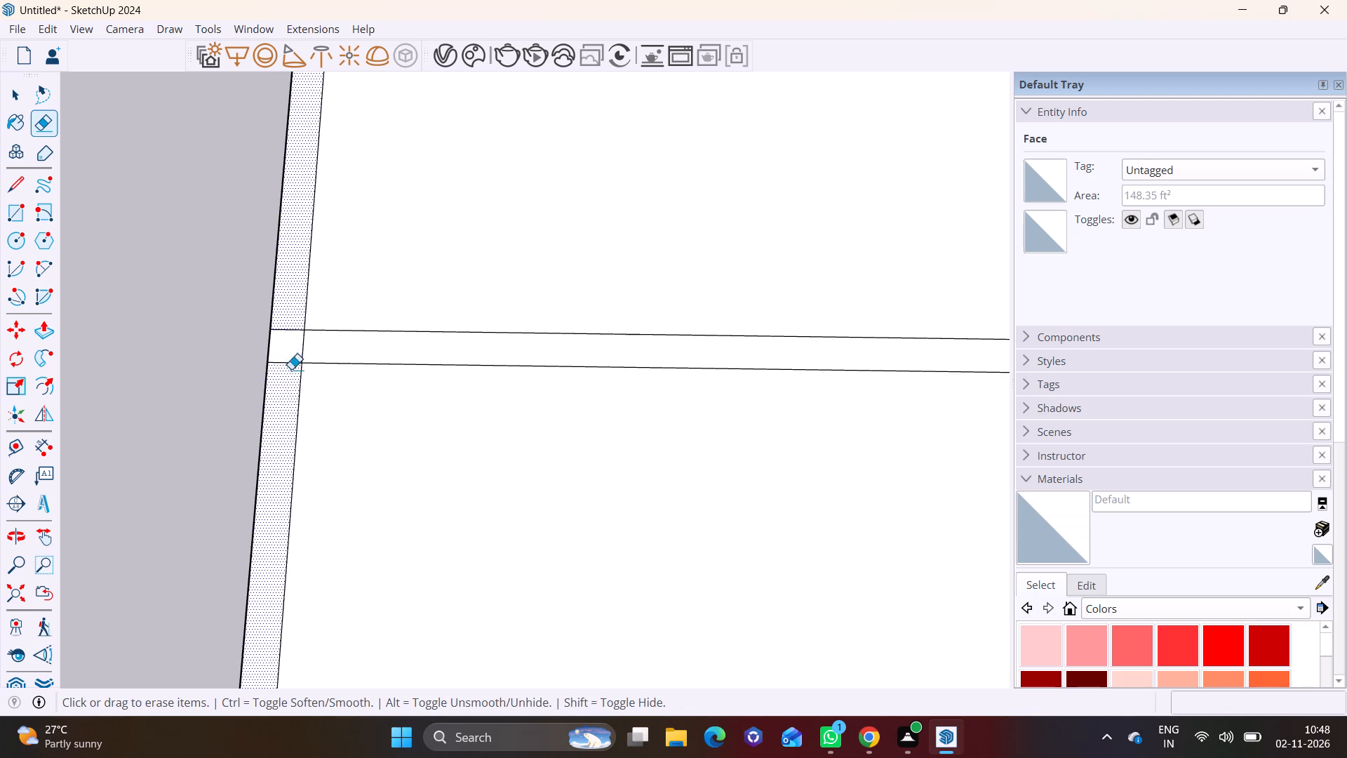
{"action": "left_click_drag", "start_coordinate": [291, 318], "coordinate": [283, 338]}
{"action": "left_click_drag", "start_coordinate": [284, 352], "coordinate": [286, 393]}
{"action": "scroll", "coordinate": [102, 469], "scroll_direction": "down", "scroll_amount": 4}
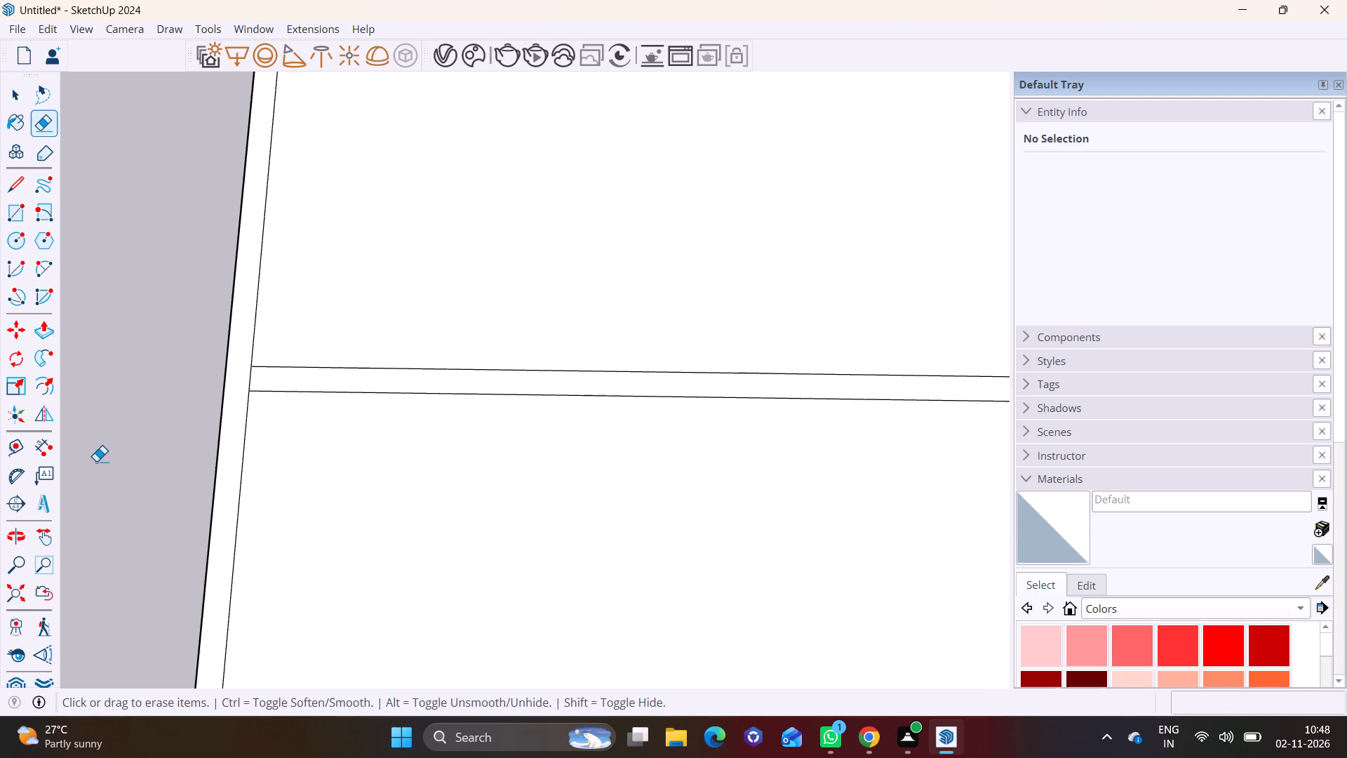
{"action": "scroll", "coordinate": [228, 408], "scroll_direction": "up", "scroll_amount": 4}
{"action": "left_click_drag", "start_coordinate": [255, 364], "coordinate": [301, 364]}
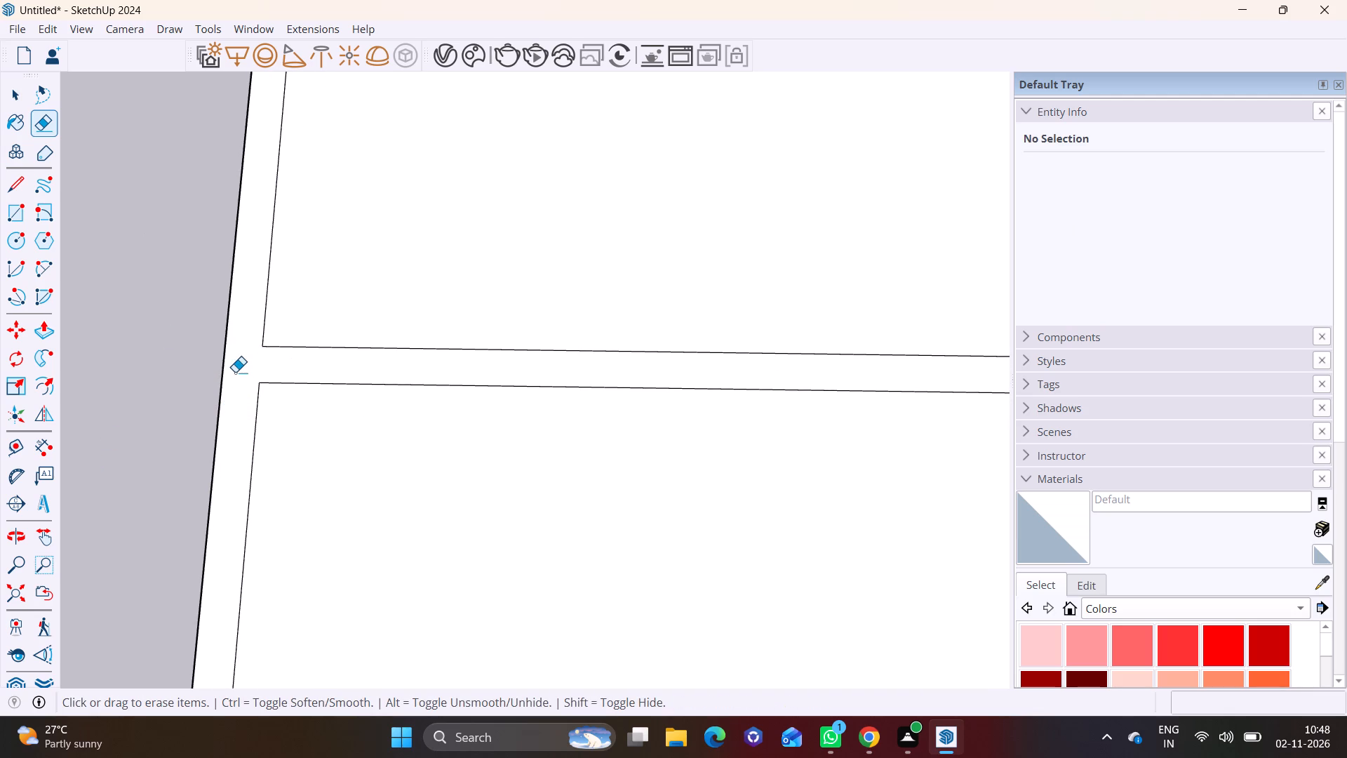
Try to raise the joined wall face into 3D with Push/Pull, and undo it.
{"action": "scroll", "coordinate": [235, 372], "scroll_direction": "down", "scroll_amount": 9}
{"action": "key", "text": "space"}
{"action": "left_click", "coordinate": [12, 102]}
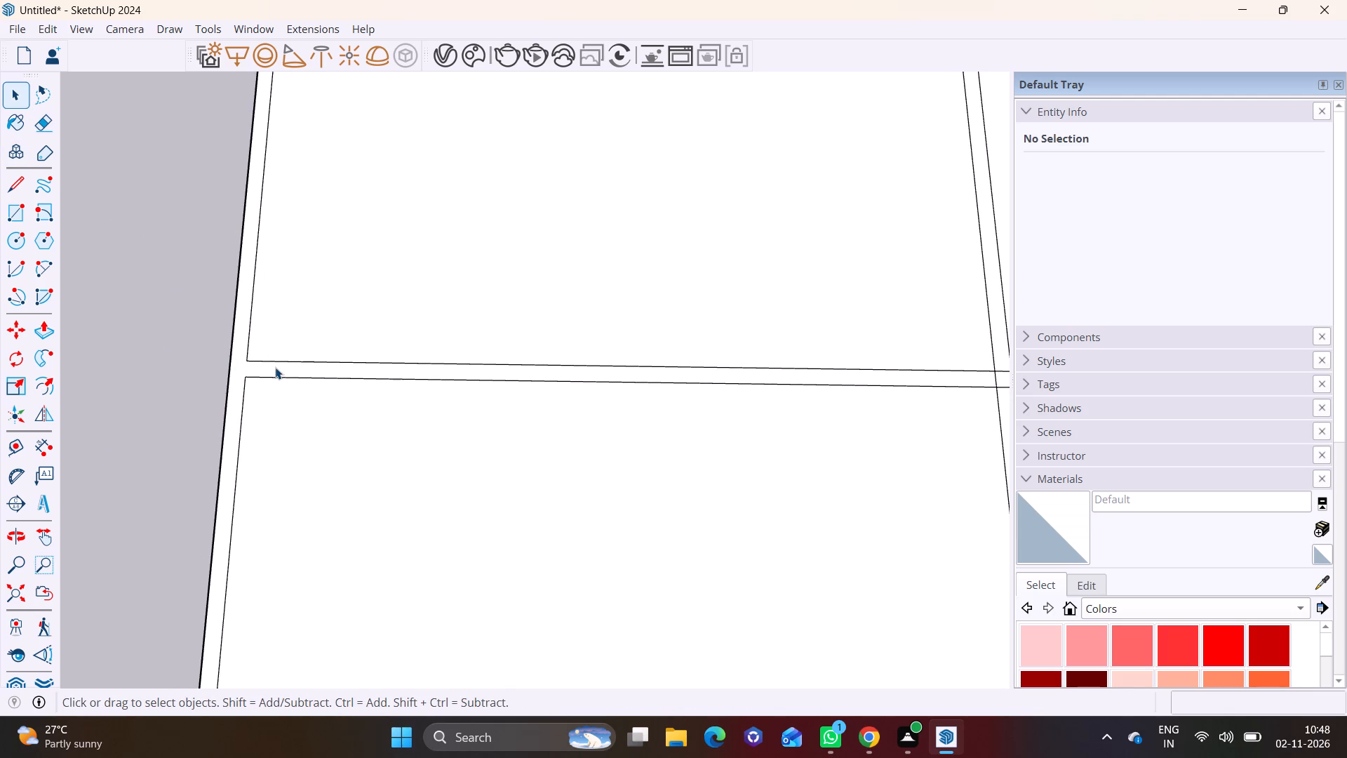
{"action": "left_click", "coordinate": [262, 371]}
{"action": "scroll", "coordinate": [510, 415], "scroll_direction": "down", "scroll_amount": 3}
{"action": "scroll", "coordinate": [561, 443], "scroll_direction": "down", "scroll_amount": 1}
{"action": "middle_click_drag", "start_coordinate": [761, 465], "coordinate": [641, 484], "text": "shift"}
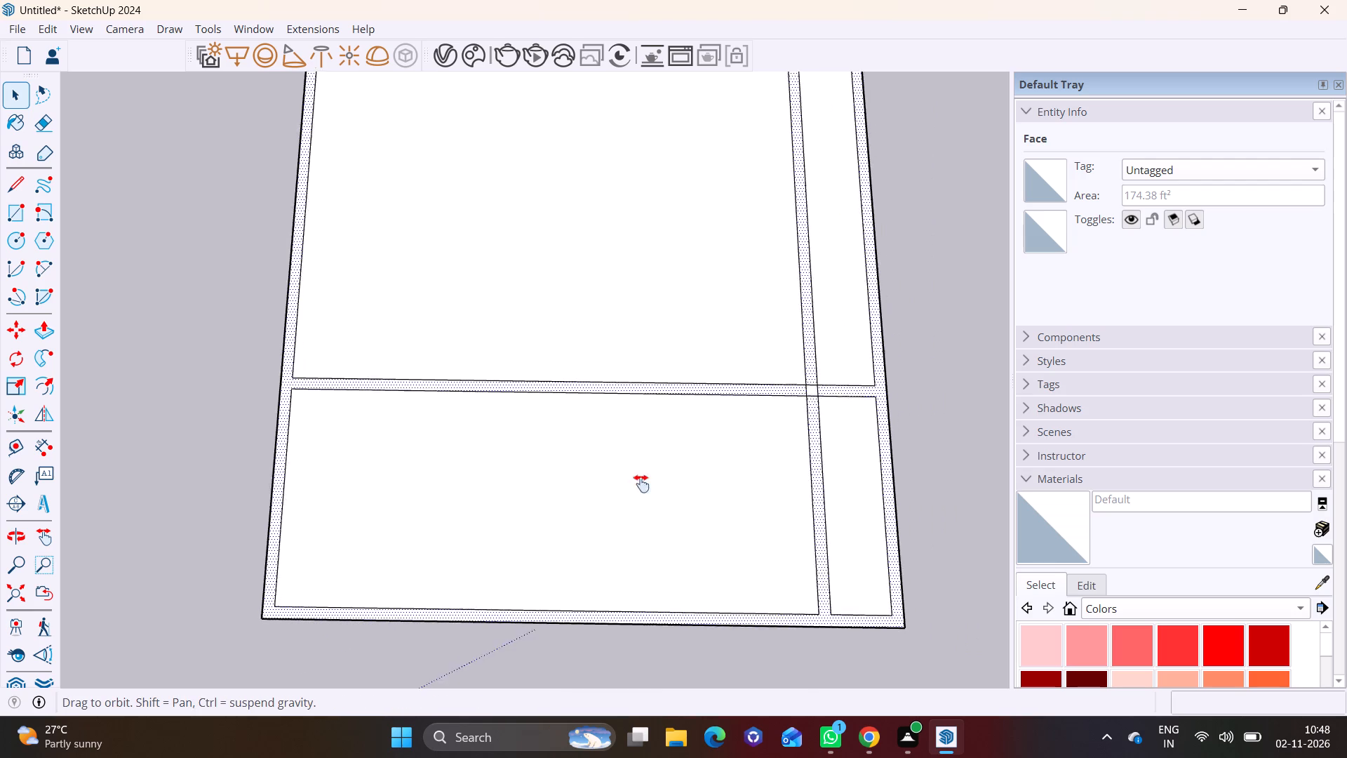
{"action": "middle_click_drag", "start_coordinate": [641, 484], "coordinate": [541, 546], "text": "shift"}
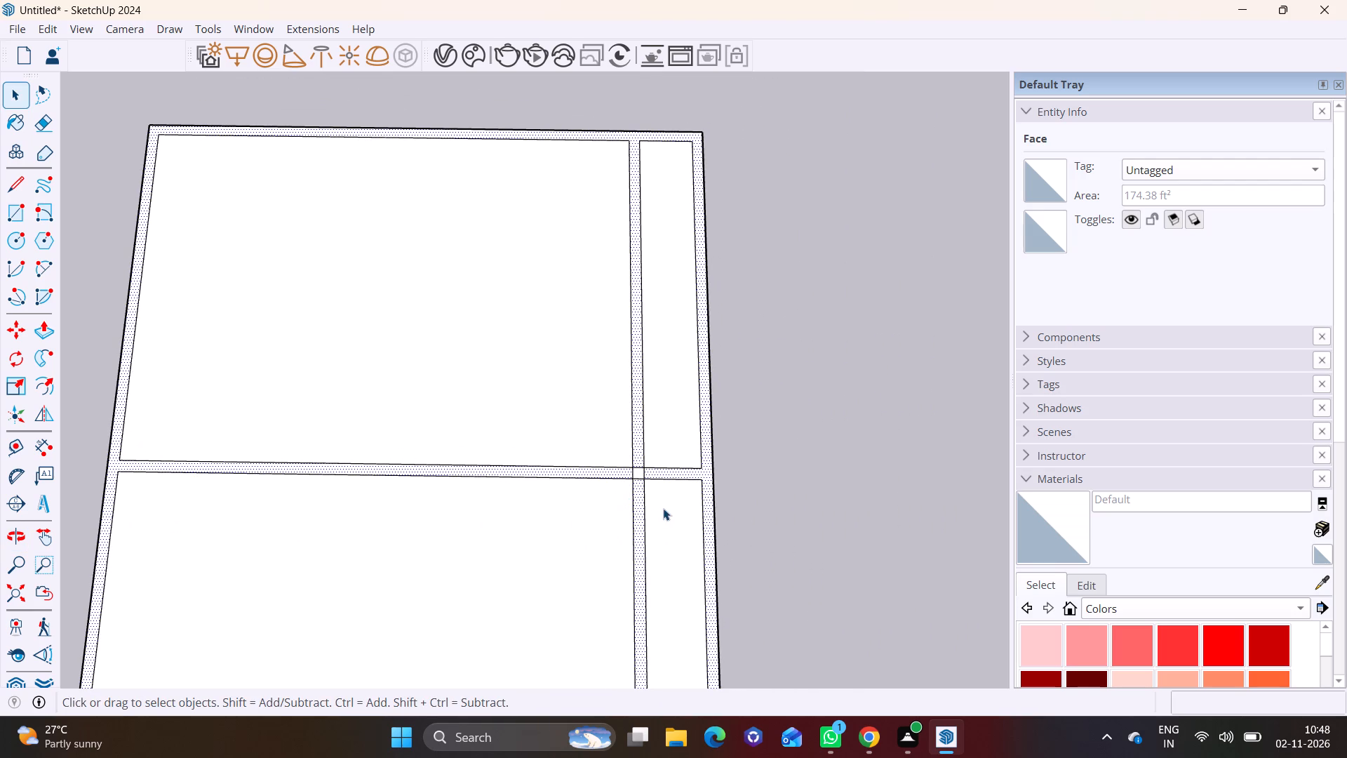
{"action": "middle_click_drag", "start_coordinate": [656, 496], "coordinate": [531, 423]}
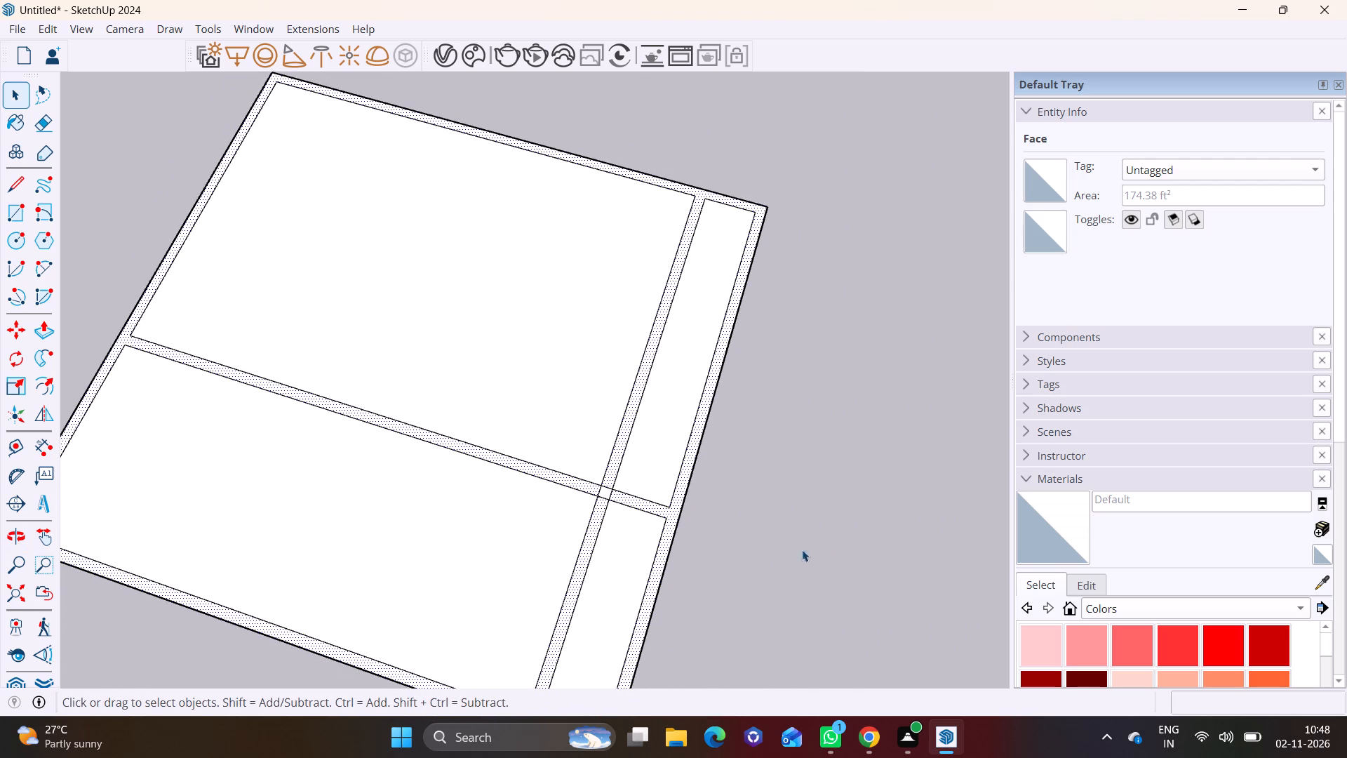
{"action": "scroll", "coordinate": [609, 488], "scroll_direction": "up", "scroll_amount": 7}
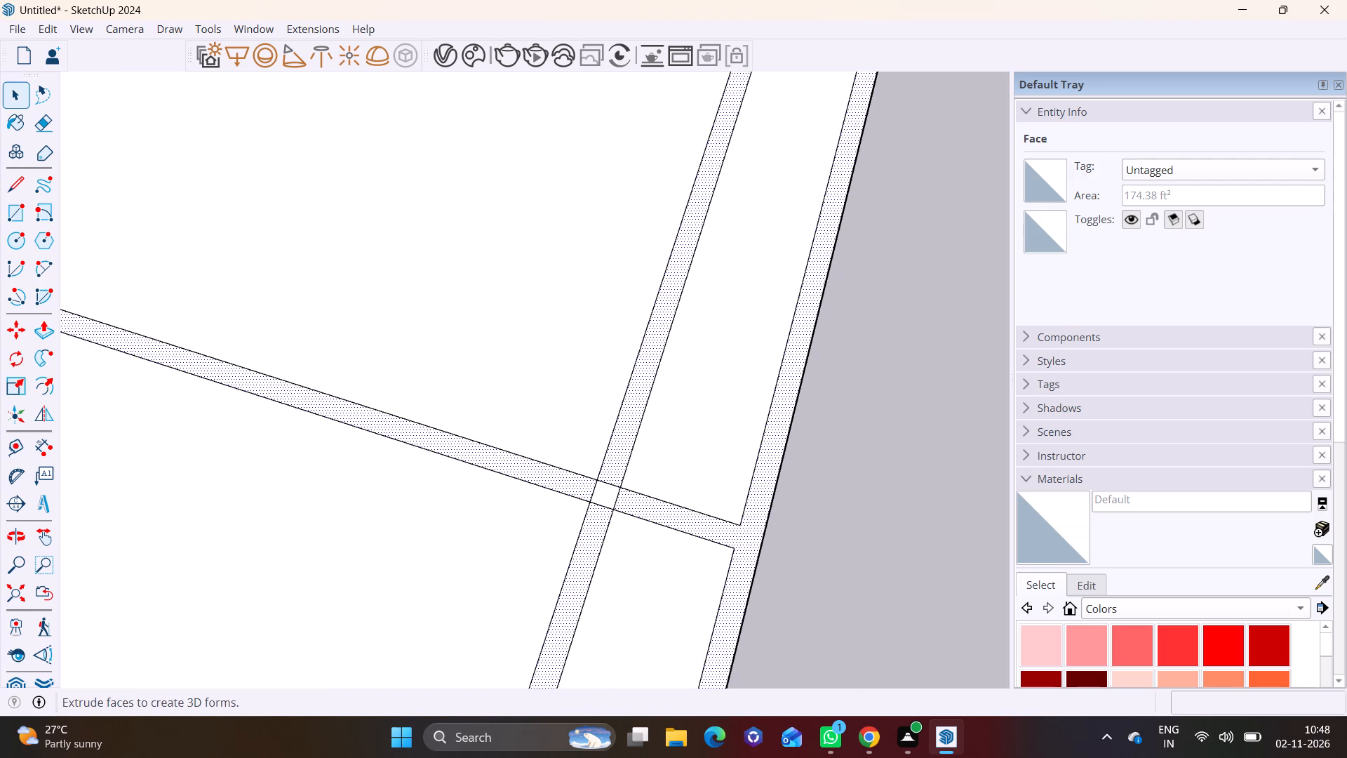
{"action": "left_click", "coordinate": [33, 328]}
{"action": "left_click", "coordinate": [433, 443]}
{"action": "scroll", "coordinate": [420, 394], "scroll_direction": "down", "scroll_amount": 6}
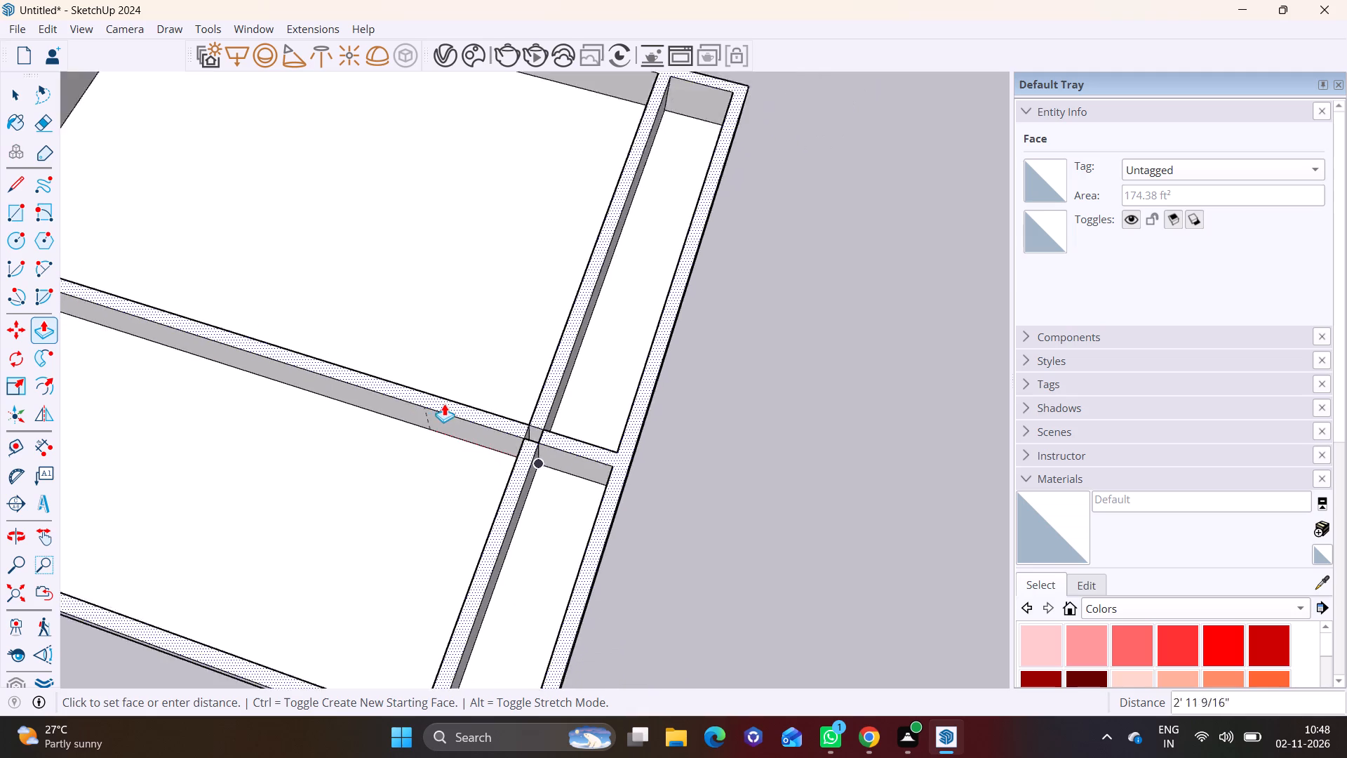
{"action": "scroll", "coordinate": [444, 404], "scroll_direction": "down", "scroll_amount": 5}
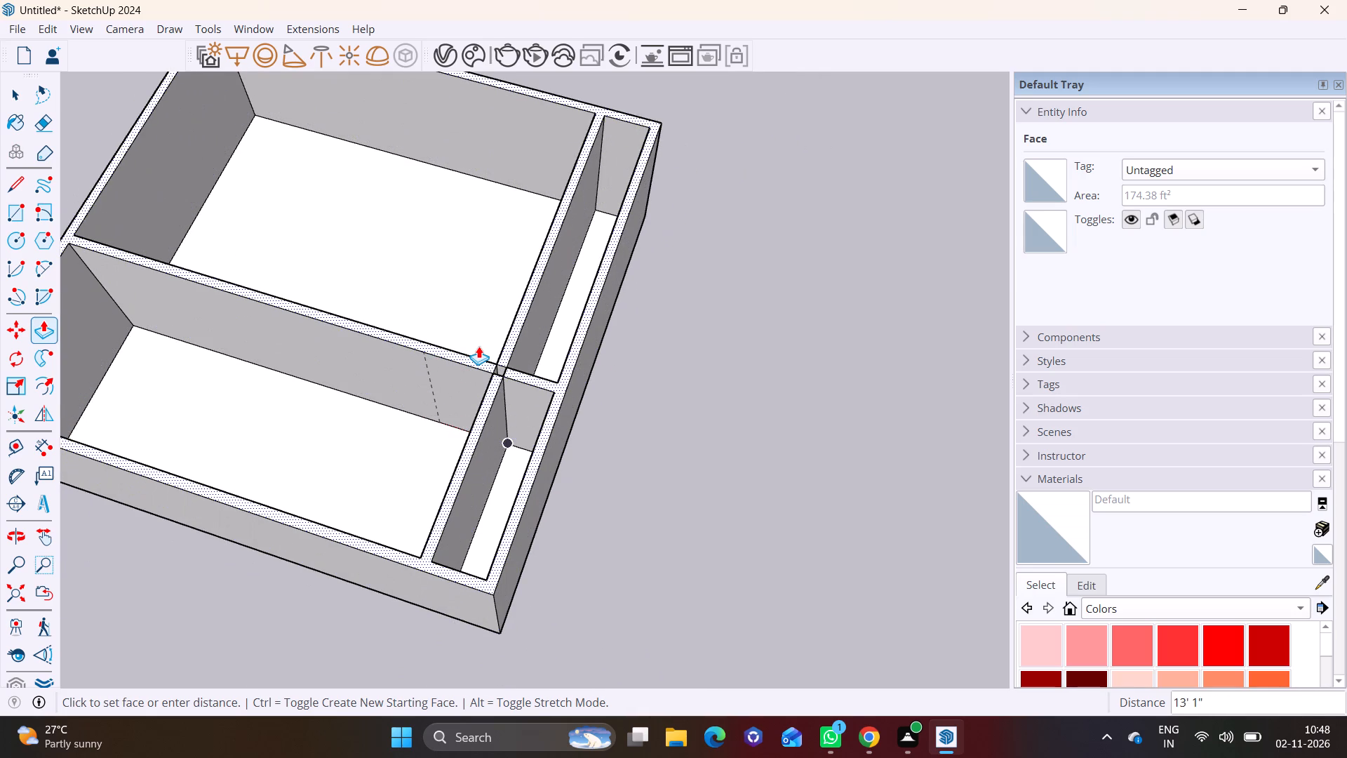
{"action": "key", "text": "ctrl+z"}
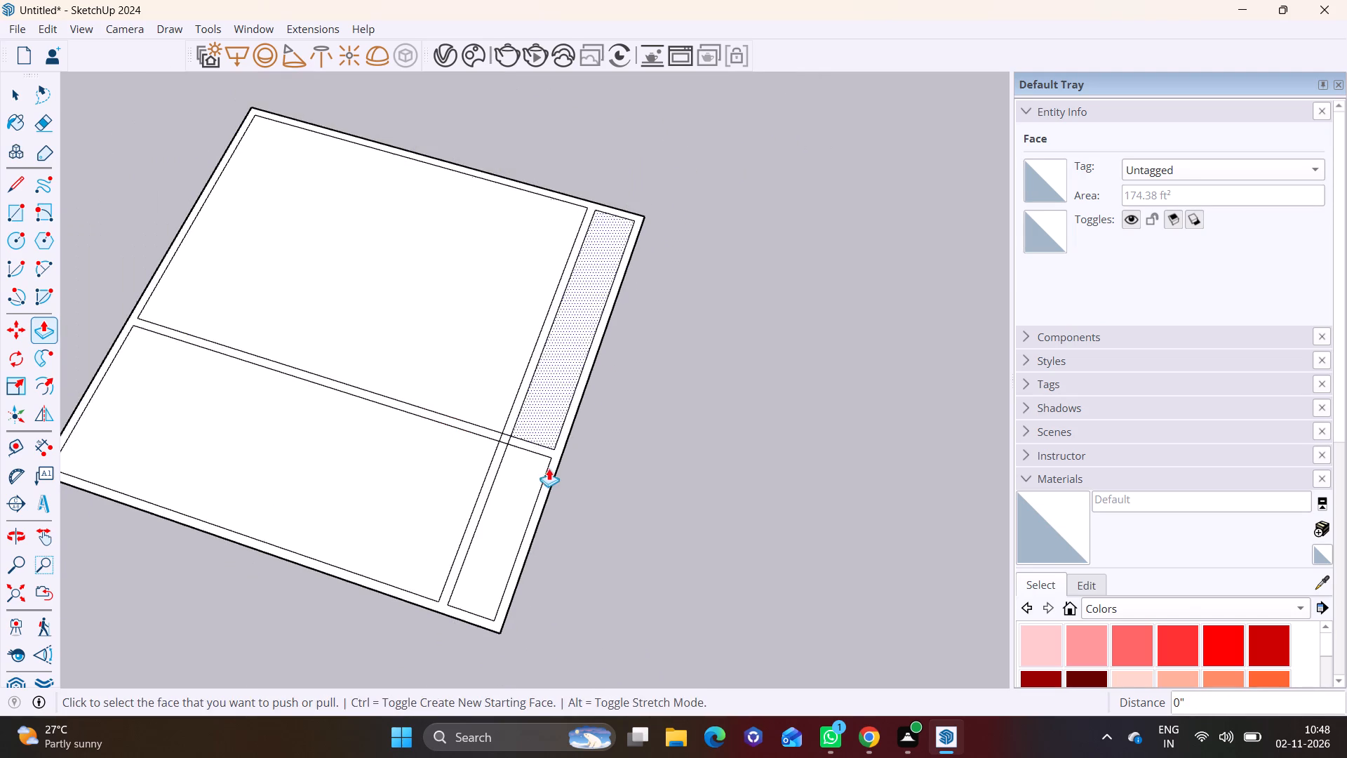
Draw a short 9" line across the near wall at each of its two inner corners, dividing it from the side walls.
{"action": "middle_click_drag", "start_coordinate": [554, 482], "coordinate": [815, 394], "text": "shift"}
{"action": "left_click", "coordinate": [11, 181]}
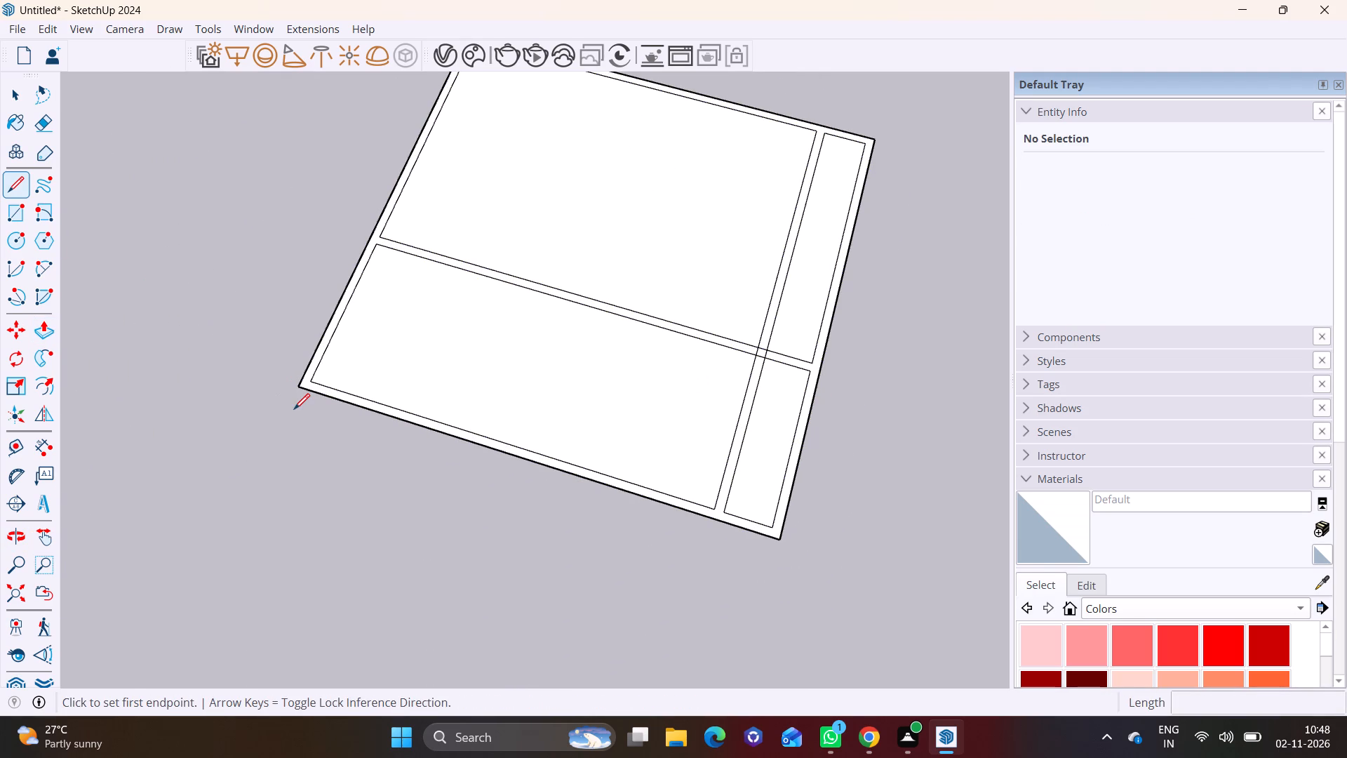
{"action": "scroll", "coordinate": [294, 409], "scroll_direction": "up", "scroll_amount": 4}
{"action": "left_click", "coordinate": [319, 371]}
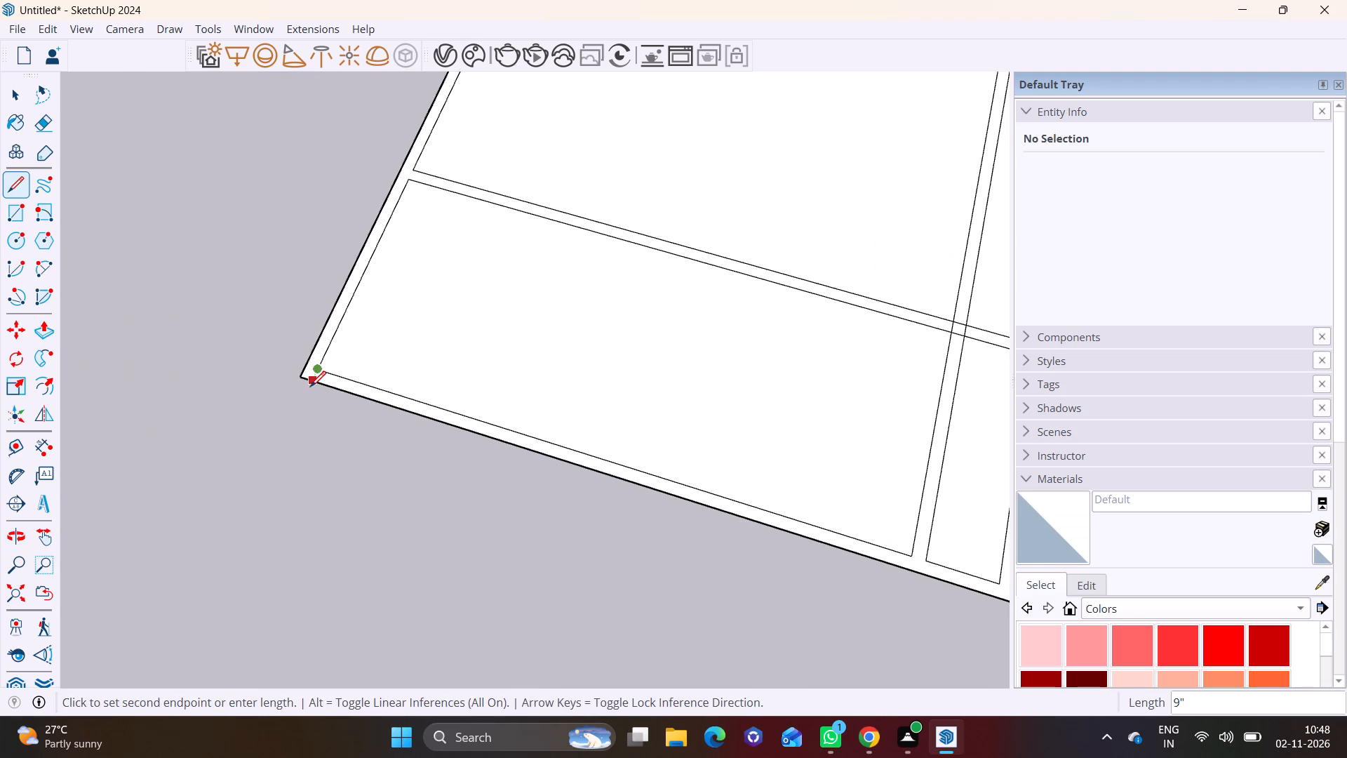
{"action": "left_click", "coordinate": [310, 387]}
{"action": "scroll", "coordinate": [373, 407], "scroll_direction": "down", "scroll_amount": 3}
{"action": "scroll", "coordinate": [586, 521], "scroll_direction": "down", "scroll_amount": 2}
{"action": "scroll", "coordinate": [795, 530], "scroll_direction": "up", "scroll_amount": 7}
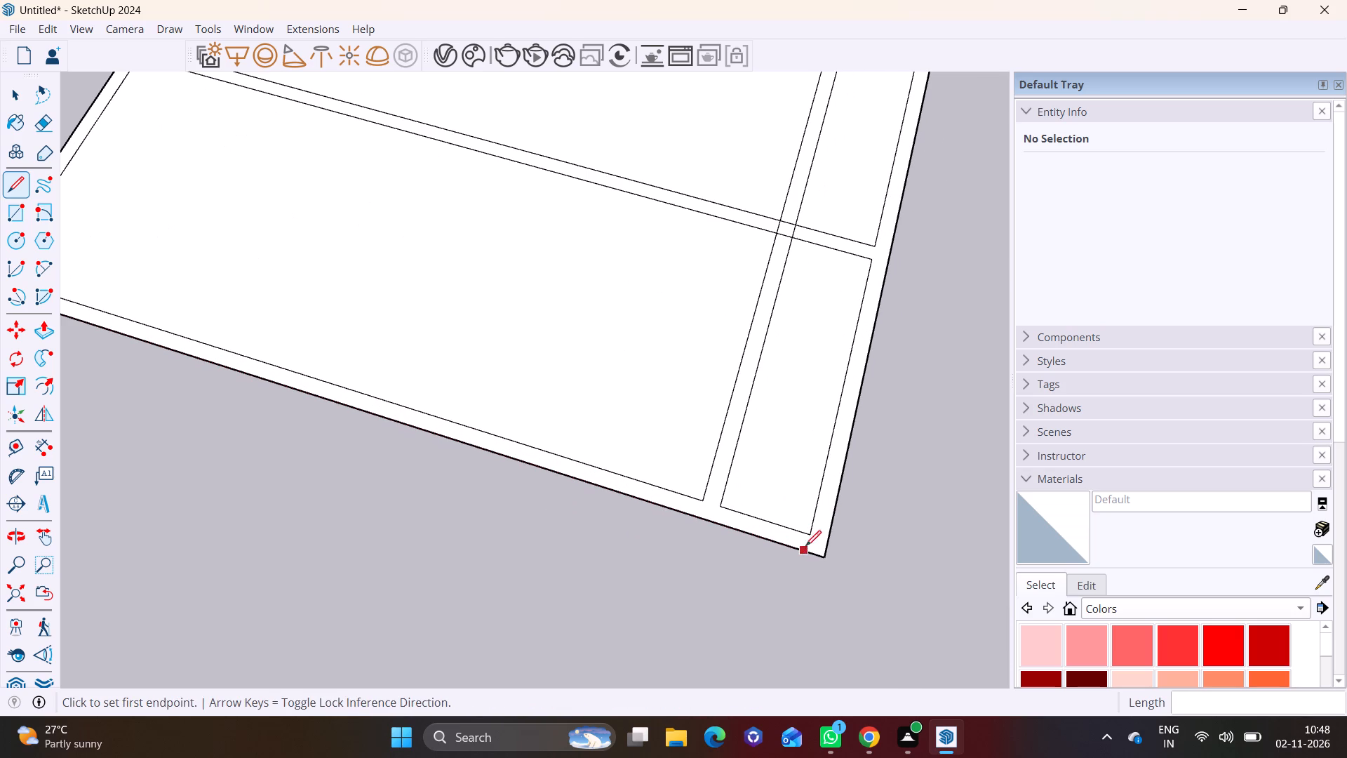
{"action": "left_click", "coordinate": [811, 534]}
{"action": "left_click", "coordinate": [810, 557]}
{"action": "scroll", "coordinate": [829, 550], "scroll_direction": "down", "scroll_amount": 4}
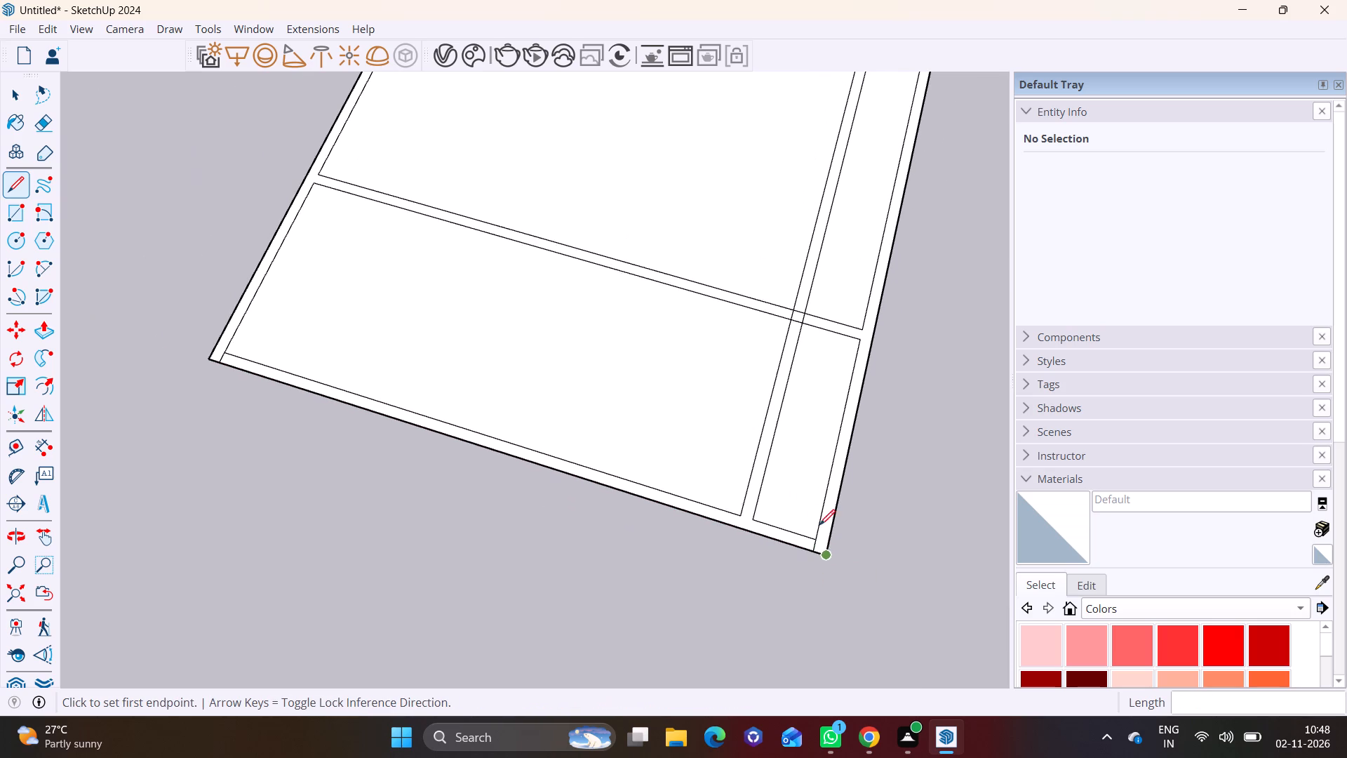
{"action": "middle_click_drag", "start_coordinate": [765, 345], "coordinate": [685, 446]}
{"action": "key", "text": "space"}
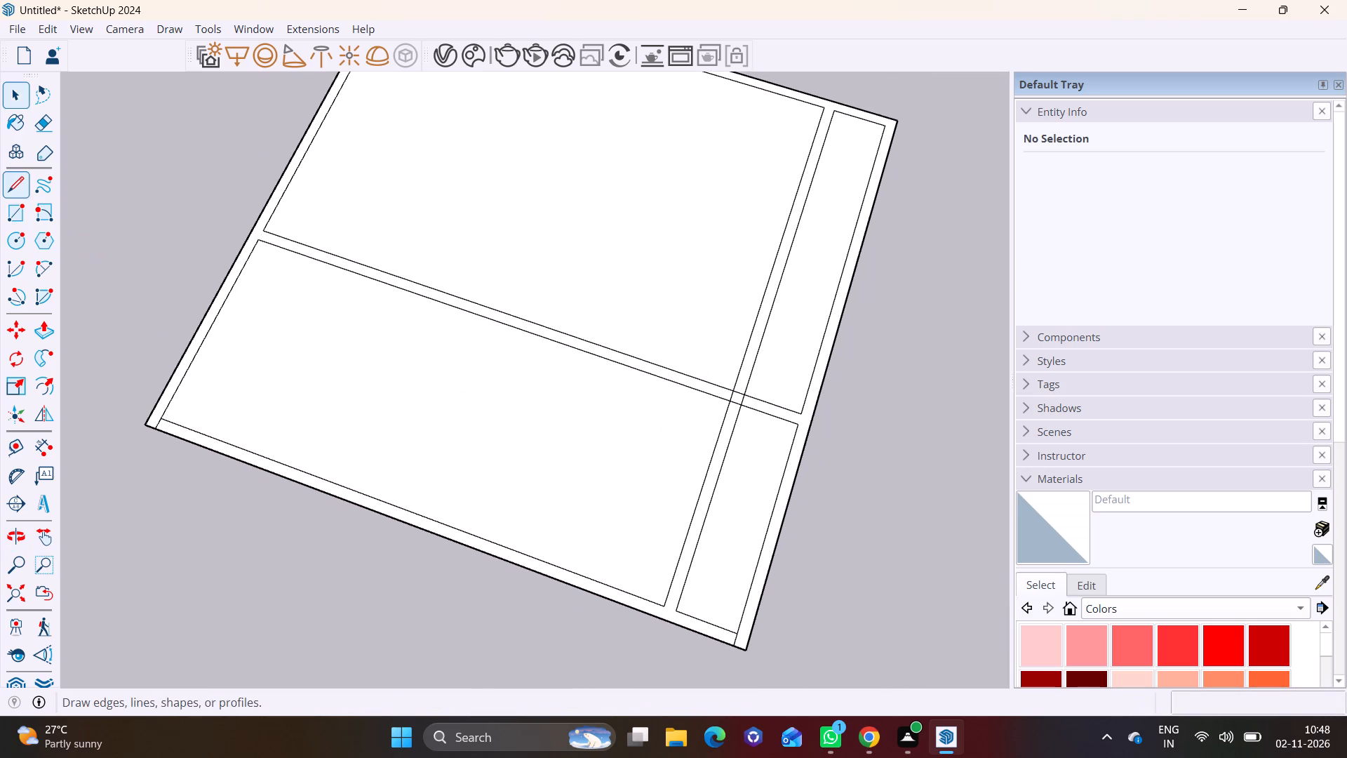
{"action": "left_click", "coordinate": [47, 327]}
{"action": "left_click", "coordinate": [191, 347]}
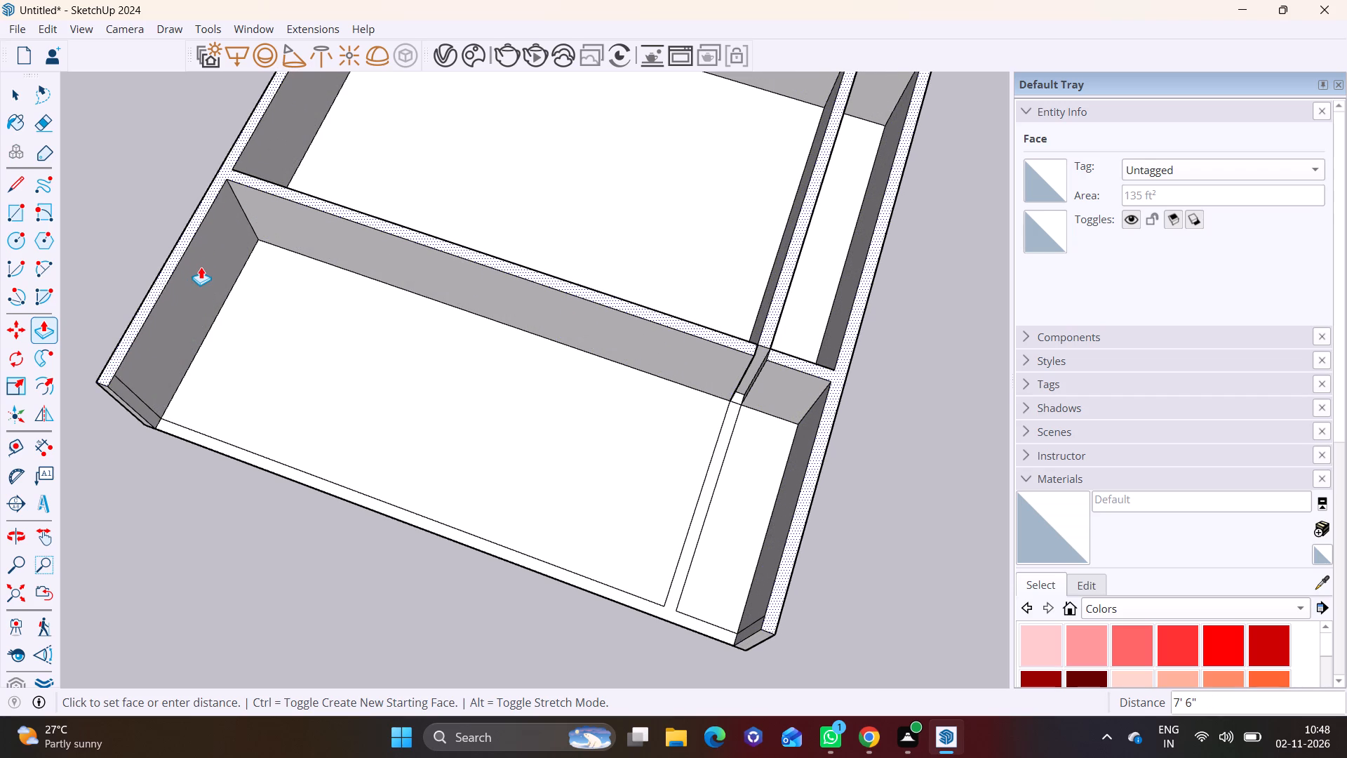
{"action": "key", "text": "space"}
Erase three short edges inside the partition crossing, keeping the one that closes off the near part of the long partition.
{"action": "scroll", "coordinate": [831, 379], "scroll_direction": "up", "scroll_amount": 3}
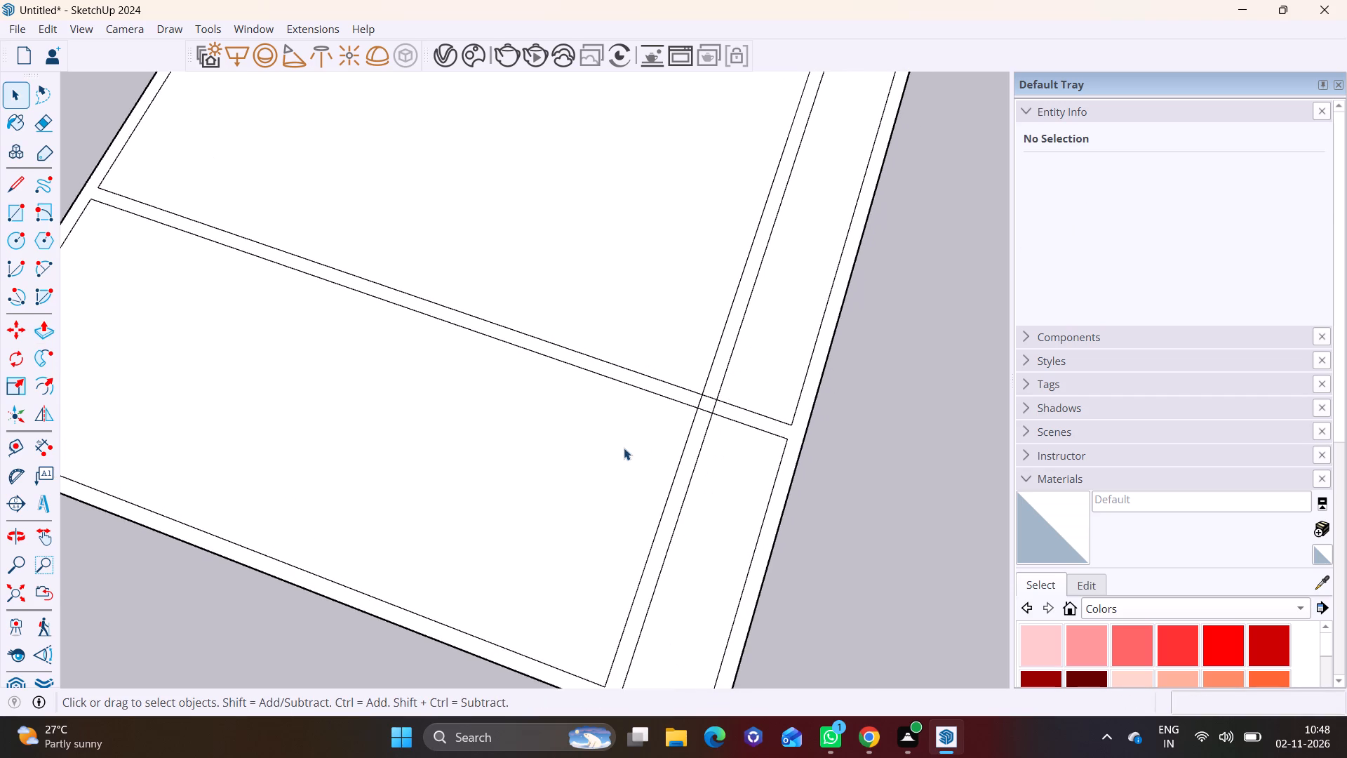
{"action": "scroll", "coordinate": [624, 448], "scroll_direction": "up", "scroll_amount": 3}
{"action": "left_click", "coordinate": [35, 107]}
{"action": "left_click", "coordinate": [43, 115]}
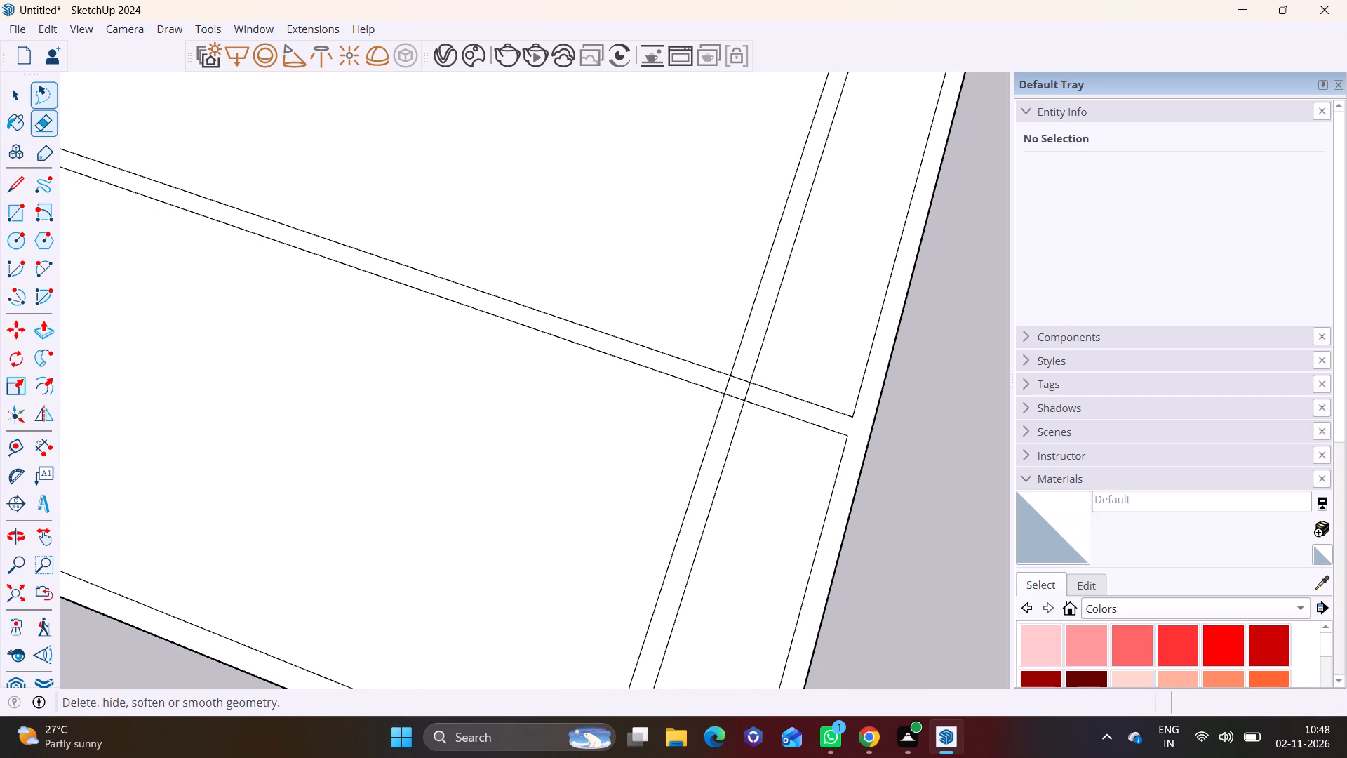
{"action": "left_click_drag", "start_coordinate": [724, 384], "coordinate": [732, 385]}
{"action": "left_click_drag", "start_coordinate": [735, 385], "coordinate": [761, 399]}
{"action": "left_click_drag", "start_coordinate": [750, 378], "coordinate": [742, 392]}
{"action": "left_click", "coordinate": [728, 410]}
{"action": "key", "text": "ctrl+z"}
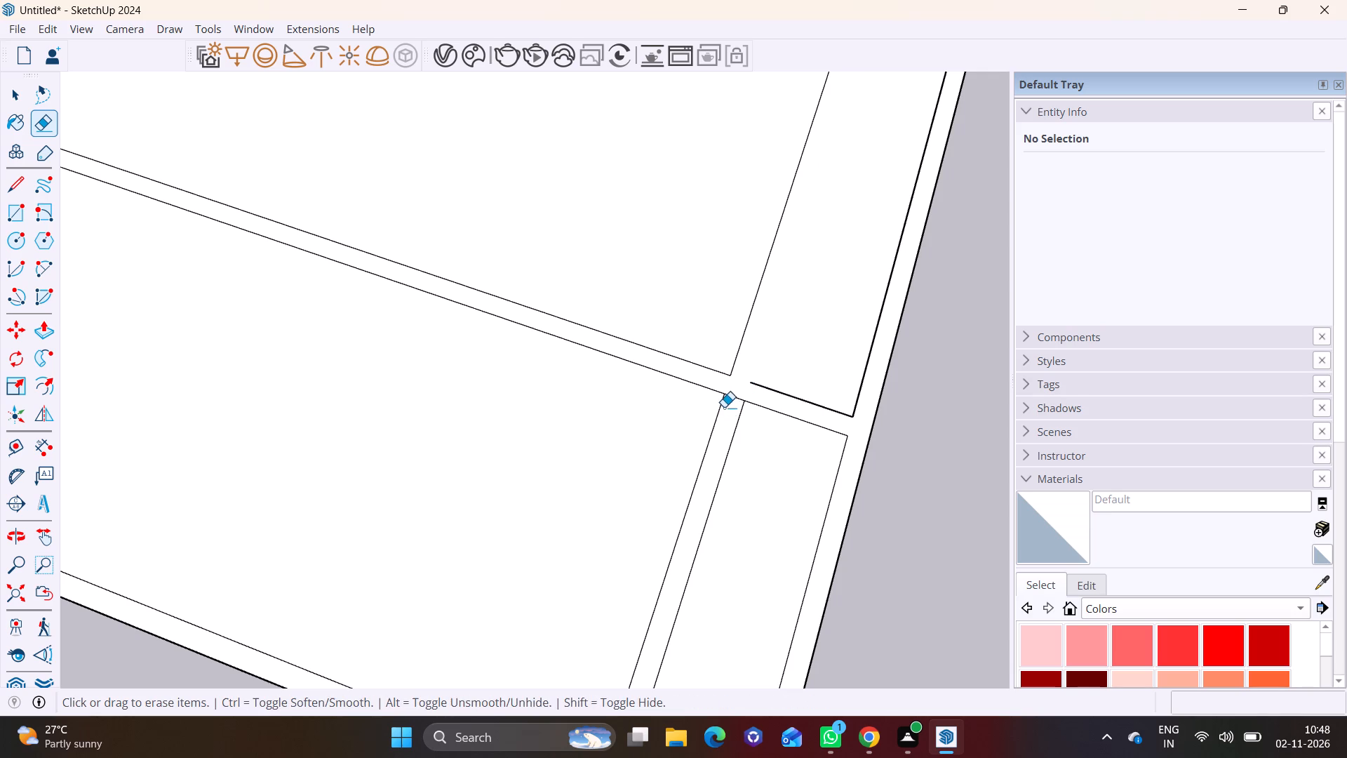
{"action": "left_click", "coordinate": [742, 380]}
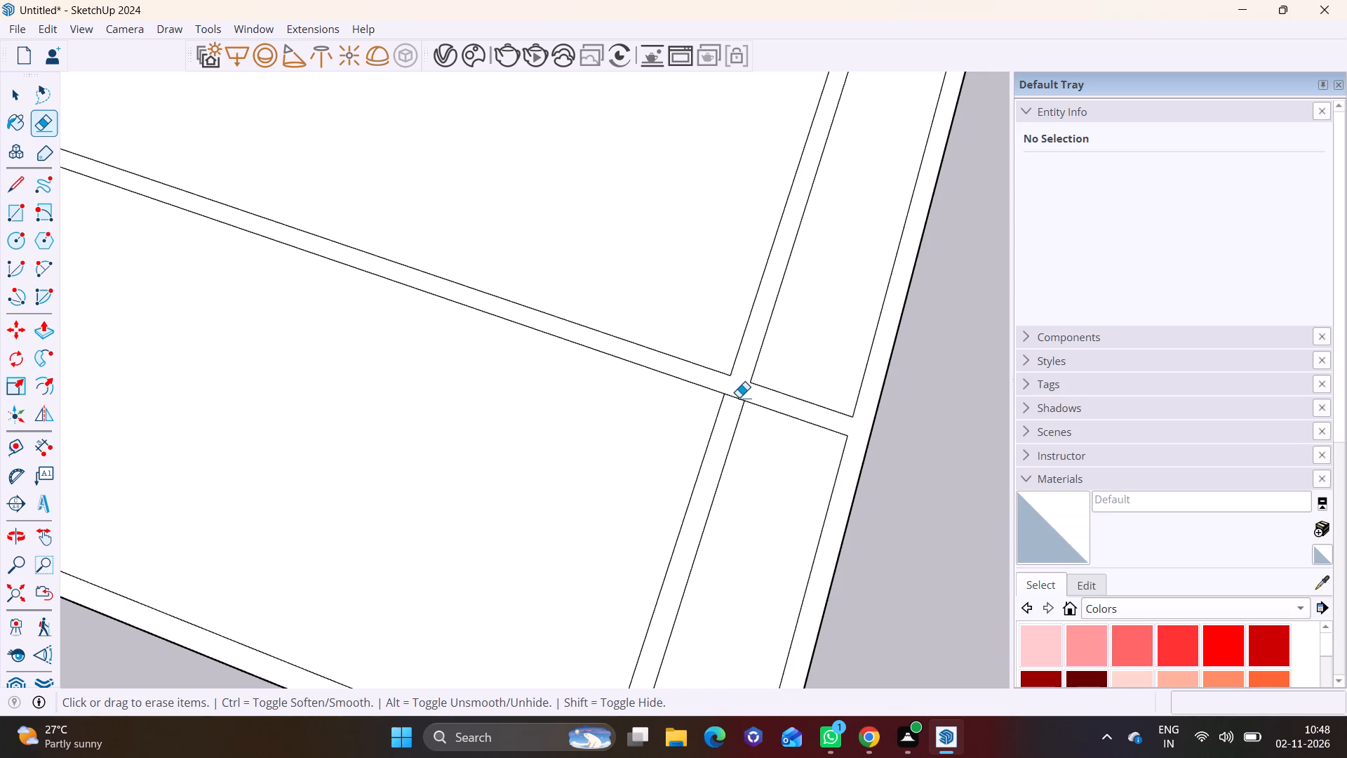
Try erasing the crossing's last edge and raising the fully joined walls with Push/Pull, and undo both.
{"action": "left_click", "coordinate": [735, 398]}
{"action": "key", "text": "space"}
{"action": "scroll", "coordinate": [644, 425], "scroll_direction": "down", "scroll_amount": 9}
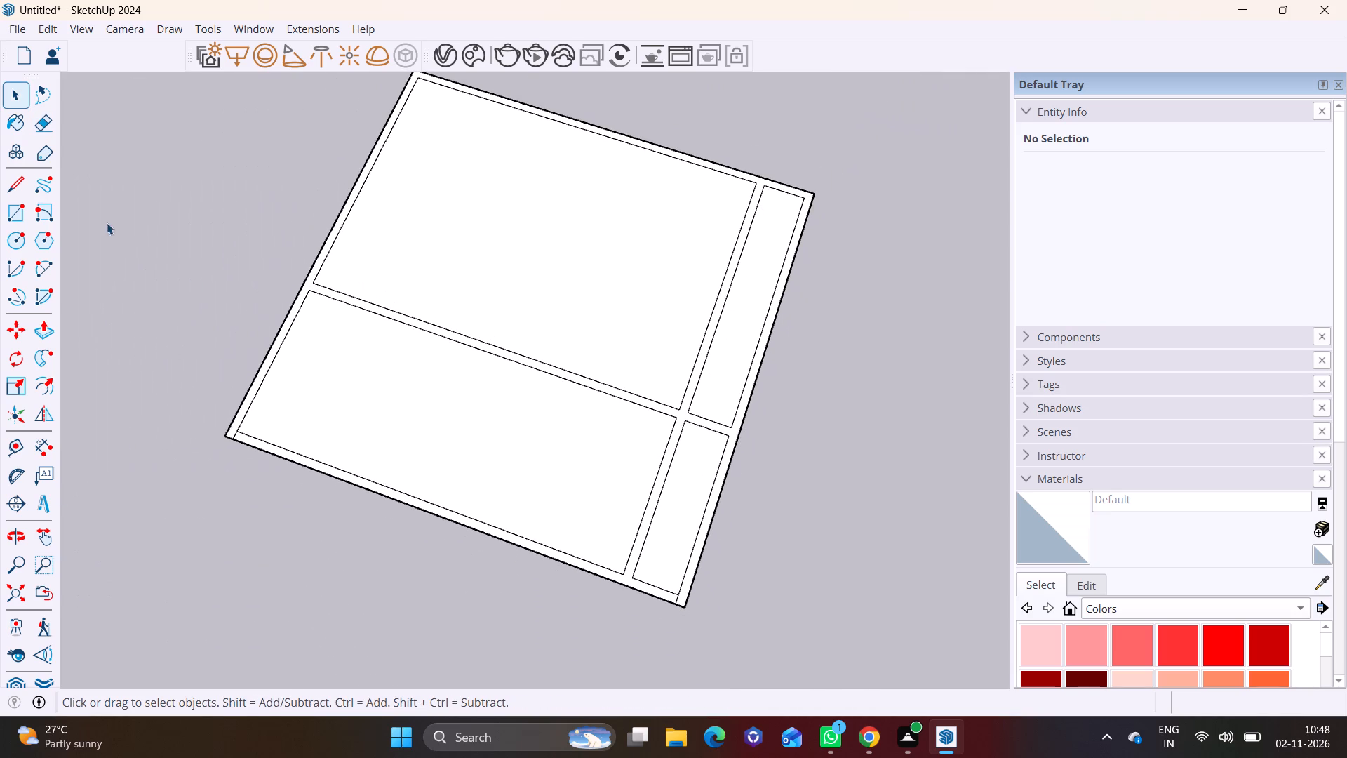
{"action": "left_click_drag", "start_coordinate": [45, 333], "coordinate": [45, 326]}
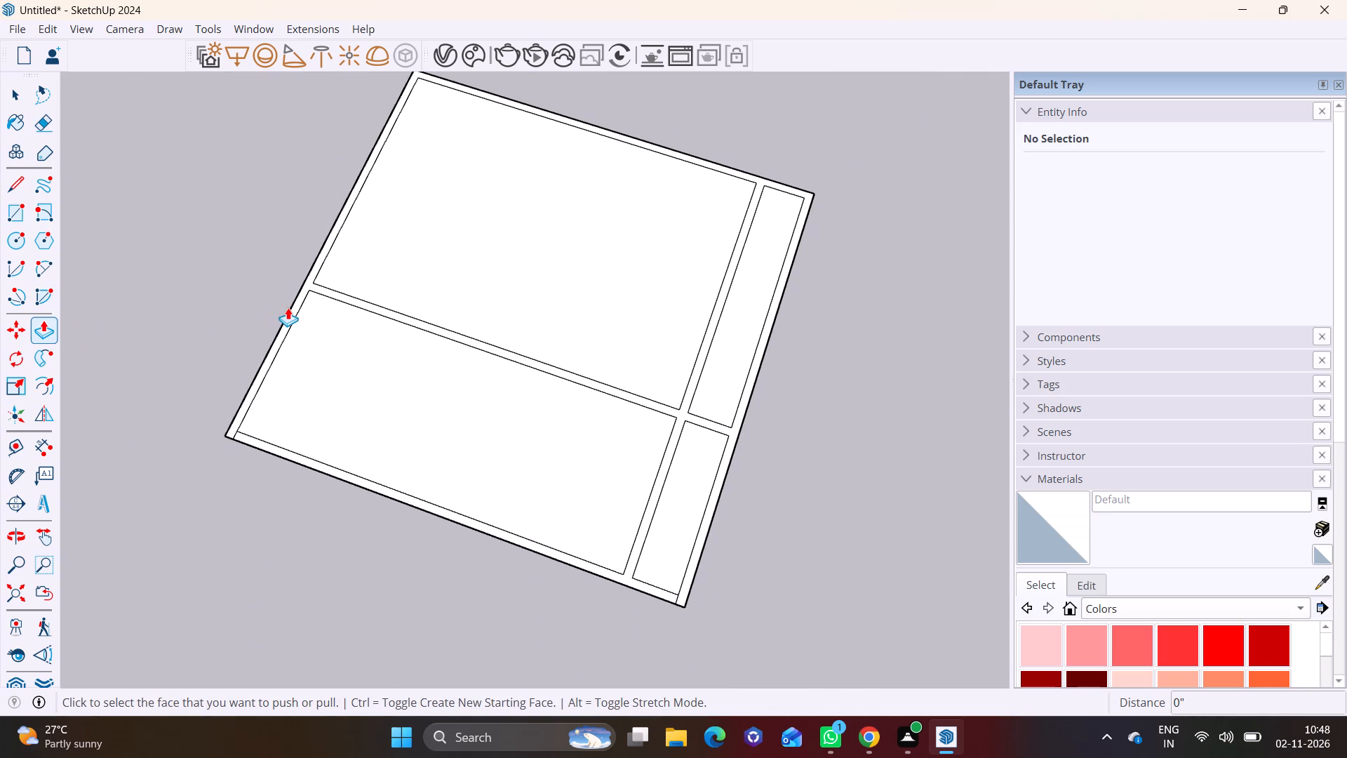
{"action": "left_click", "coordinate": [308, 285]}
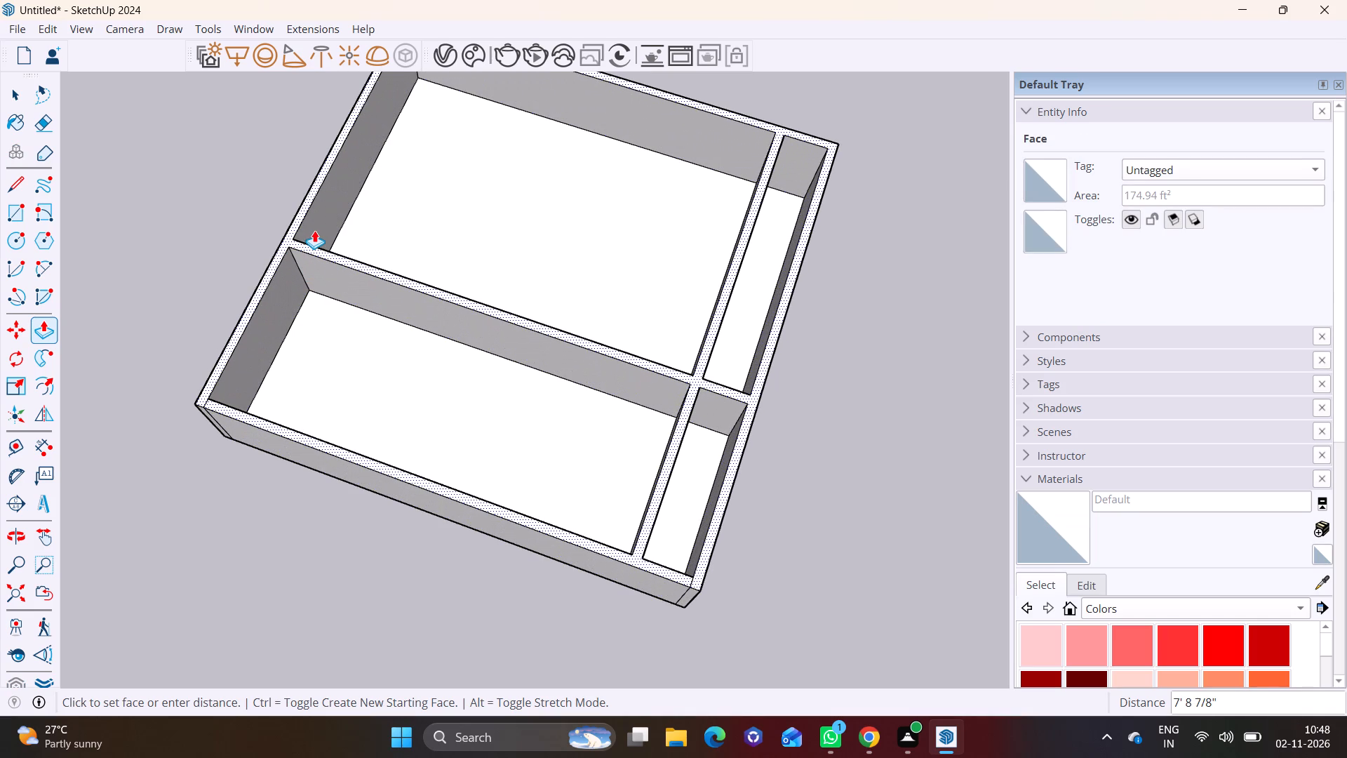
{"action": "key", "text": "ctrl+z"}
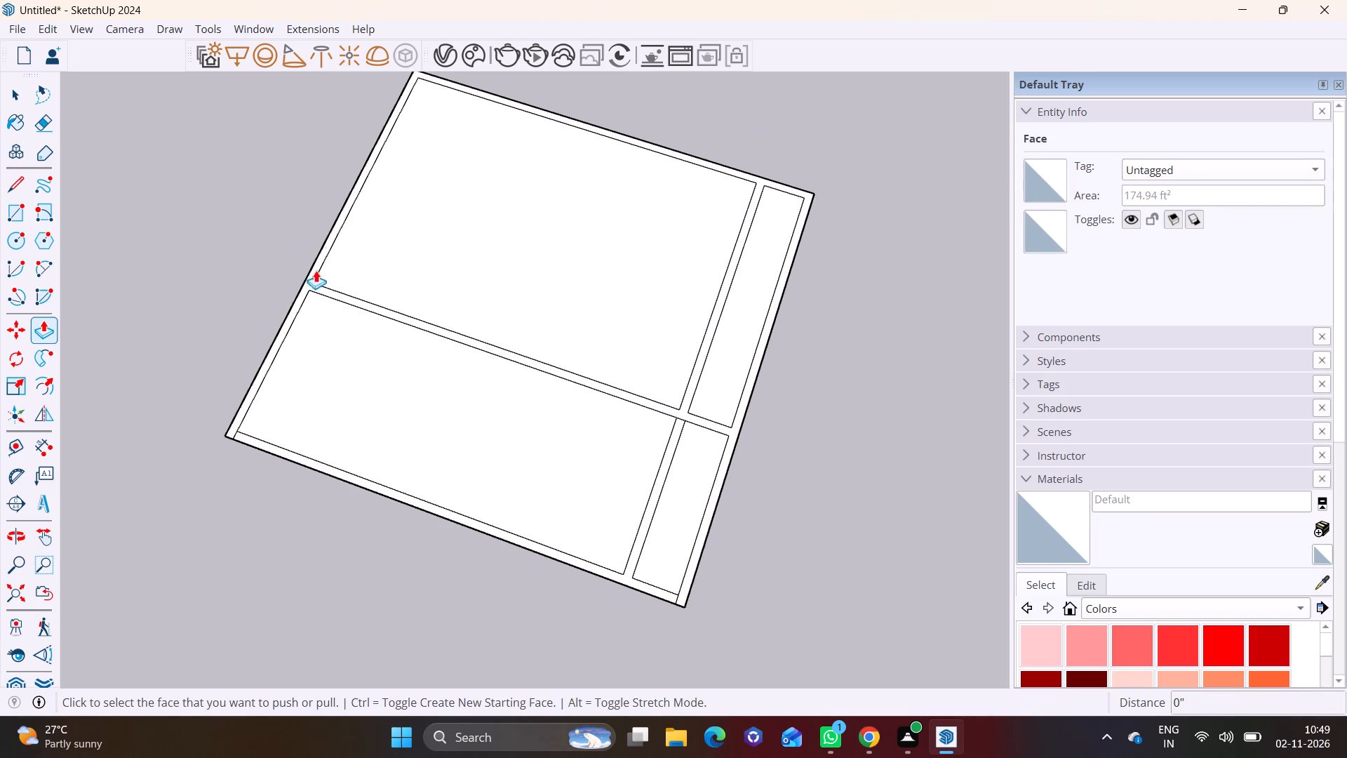
Draw a 9" line across the long partition's near end, dividing it from the near wall.
{"action": "scroll", "coordinate": [296, 444], "scroll_direction": "up", "scroll_amount": 2}
{"action": "middle_click_drag", "start_coordinate": [491, 509], "coordinate": [500, 371], "text": "shift"}
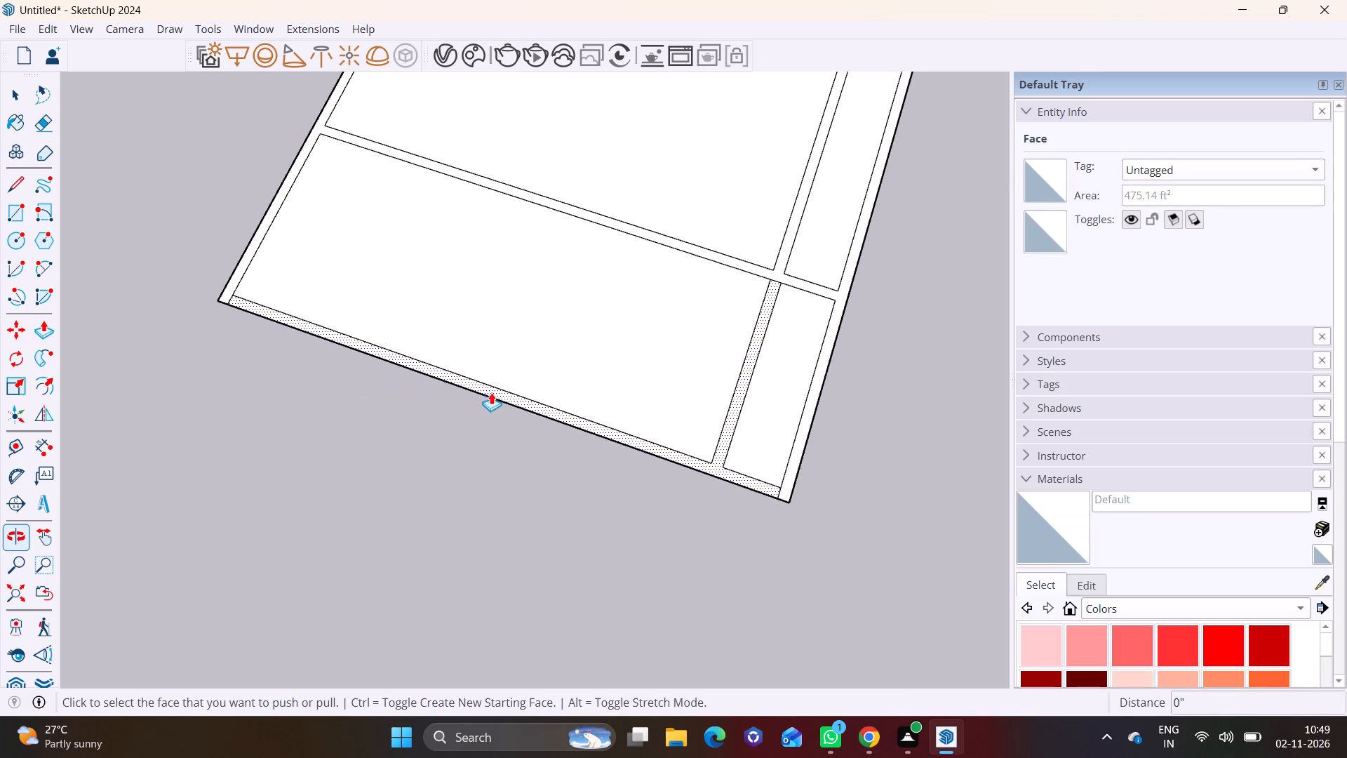
{"action": "left_click", "coordinate": [8, 184]}
{"action": "scroll", "coordinate": [612, 395], "scroll_direction": "up", "scroll_amount": 4}
{"action": "left_click", "coordinate": [763, 496]}
{"action": "left_click", "coordinate": [784, 500]}
{"action": "key", "text": "space"}
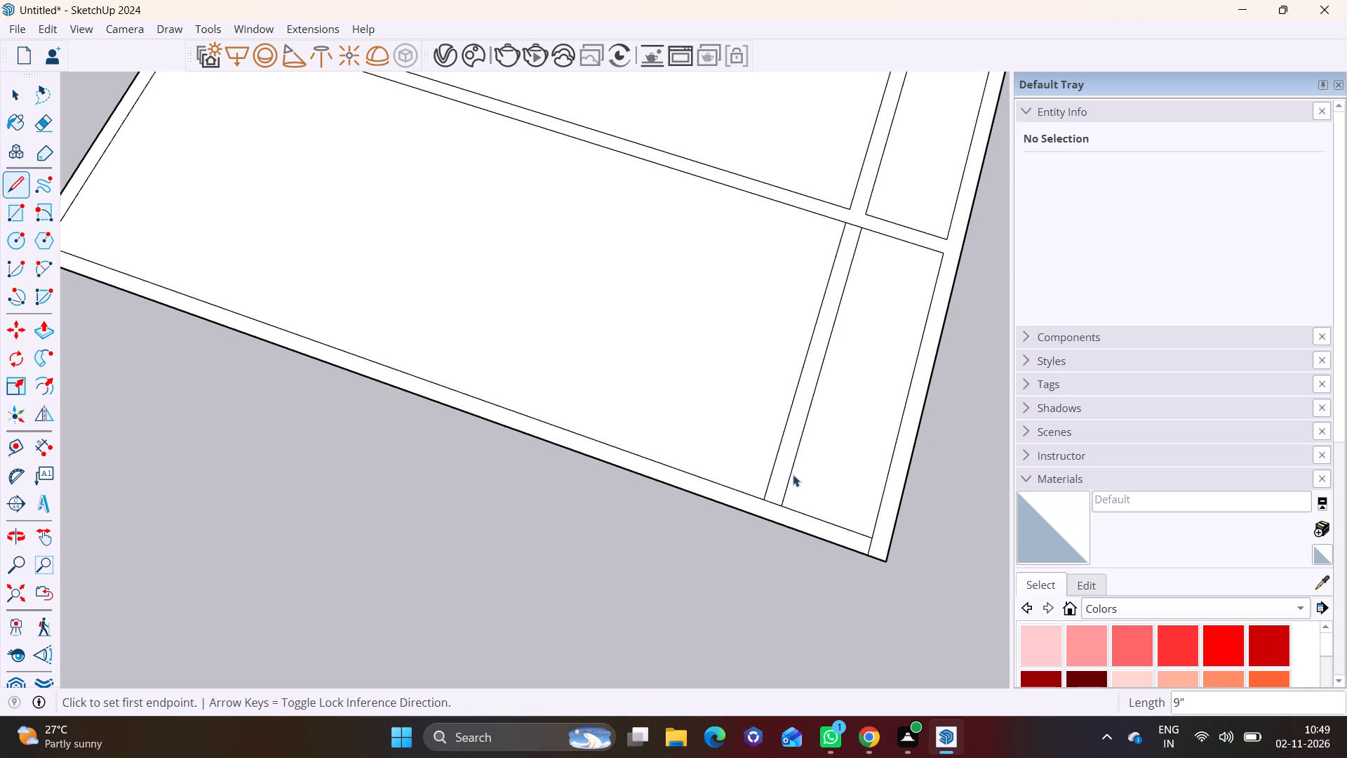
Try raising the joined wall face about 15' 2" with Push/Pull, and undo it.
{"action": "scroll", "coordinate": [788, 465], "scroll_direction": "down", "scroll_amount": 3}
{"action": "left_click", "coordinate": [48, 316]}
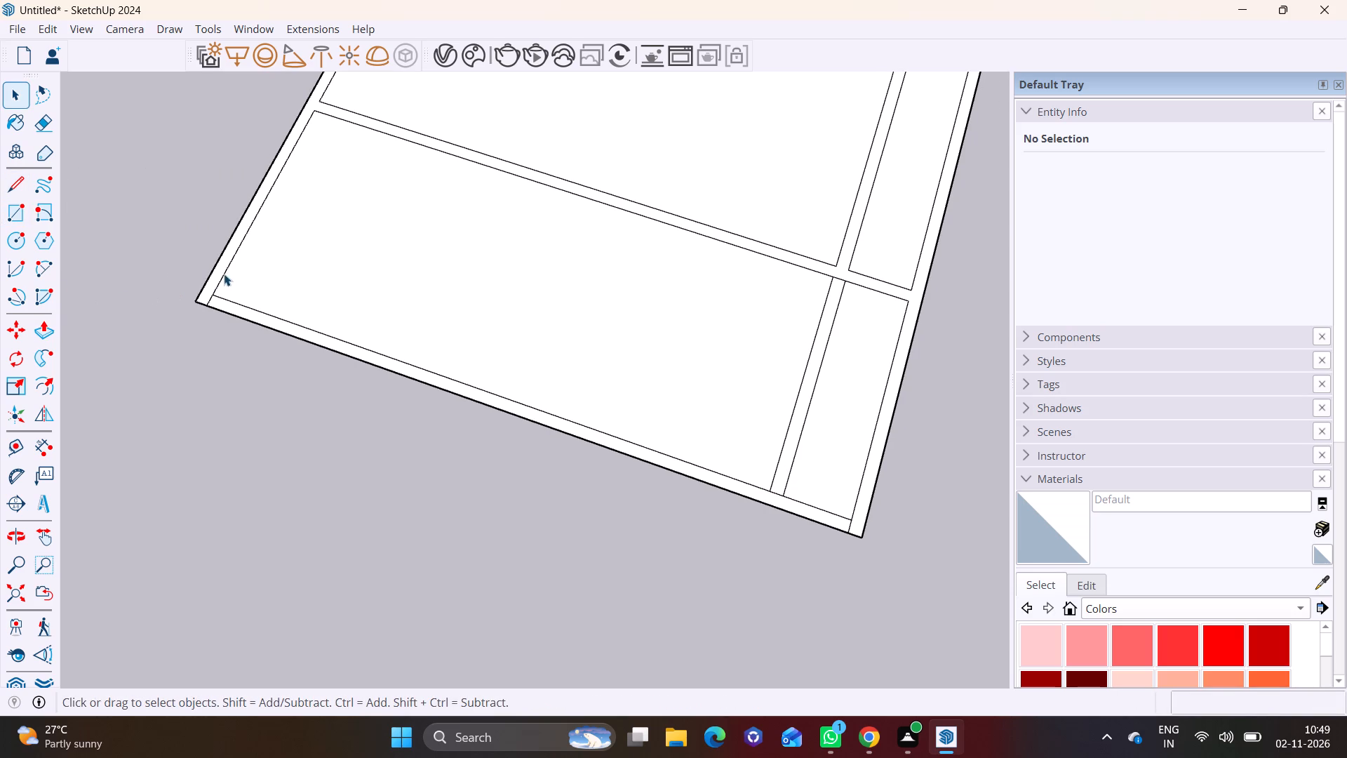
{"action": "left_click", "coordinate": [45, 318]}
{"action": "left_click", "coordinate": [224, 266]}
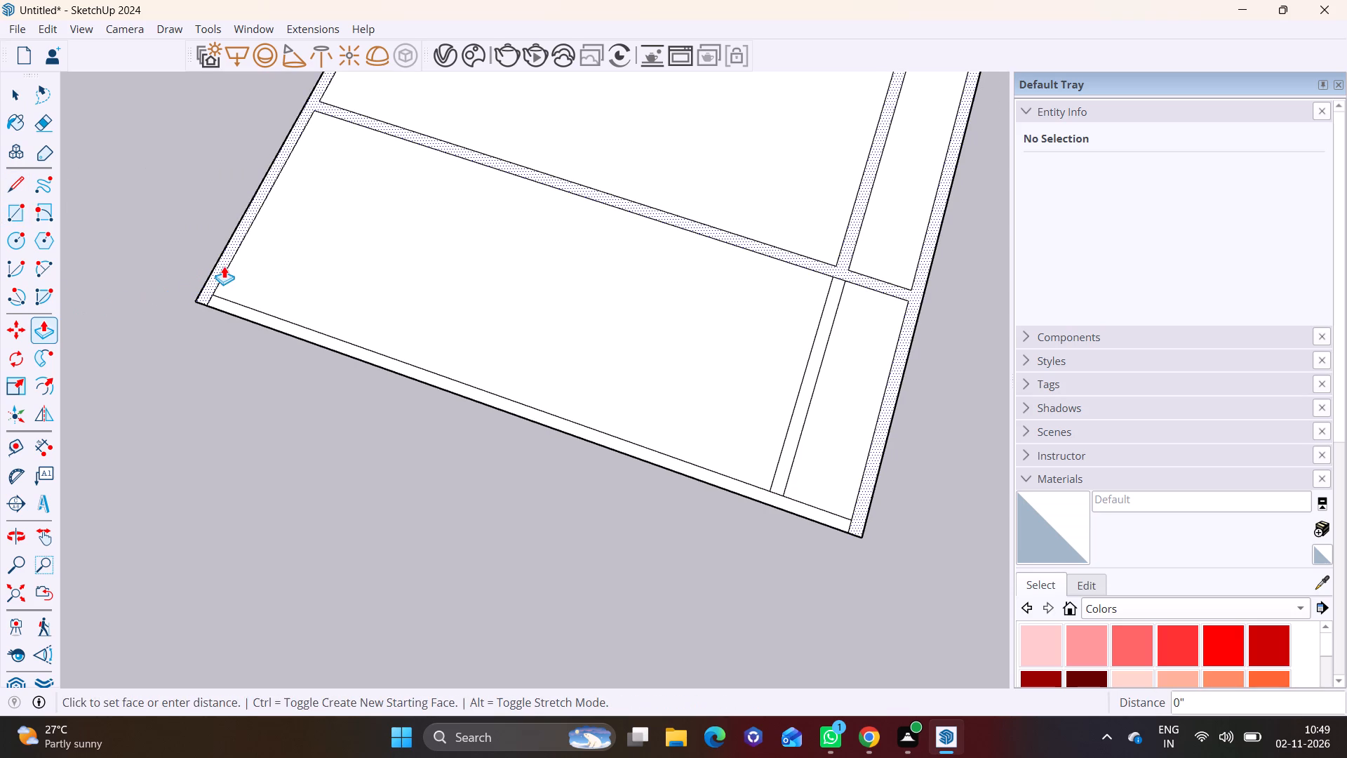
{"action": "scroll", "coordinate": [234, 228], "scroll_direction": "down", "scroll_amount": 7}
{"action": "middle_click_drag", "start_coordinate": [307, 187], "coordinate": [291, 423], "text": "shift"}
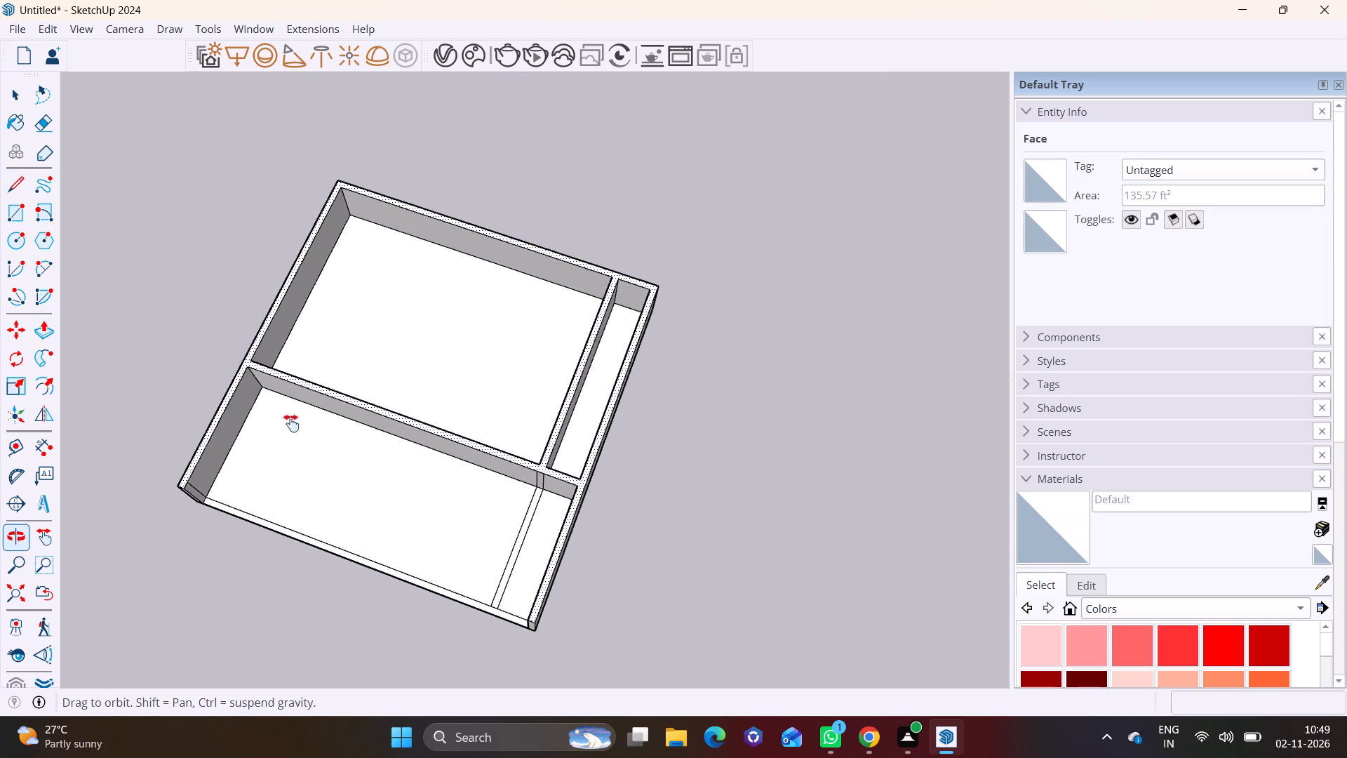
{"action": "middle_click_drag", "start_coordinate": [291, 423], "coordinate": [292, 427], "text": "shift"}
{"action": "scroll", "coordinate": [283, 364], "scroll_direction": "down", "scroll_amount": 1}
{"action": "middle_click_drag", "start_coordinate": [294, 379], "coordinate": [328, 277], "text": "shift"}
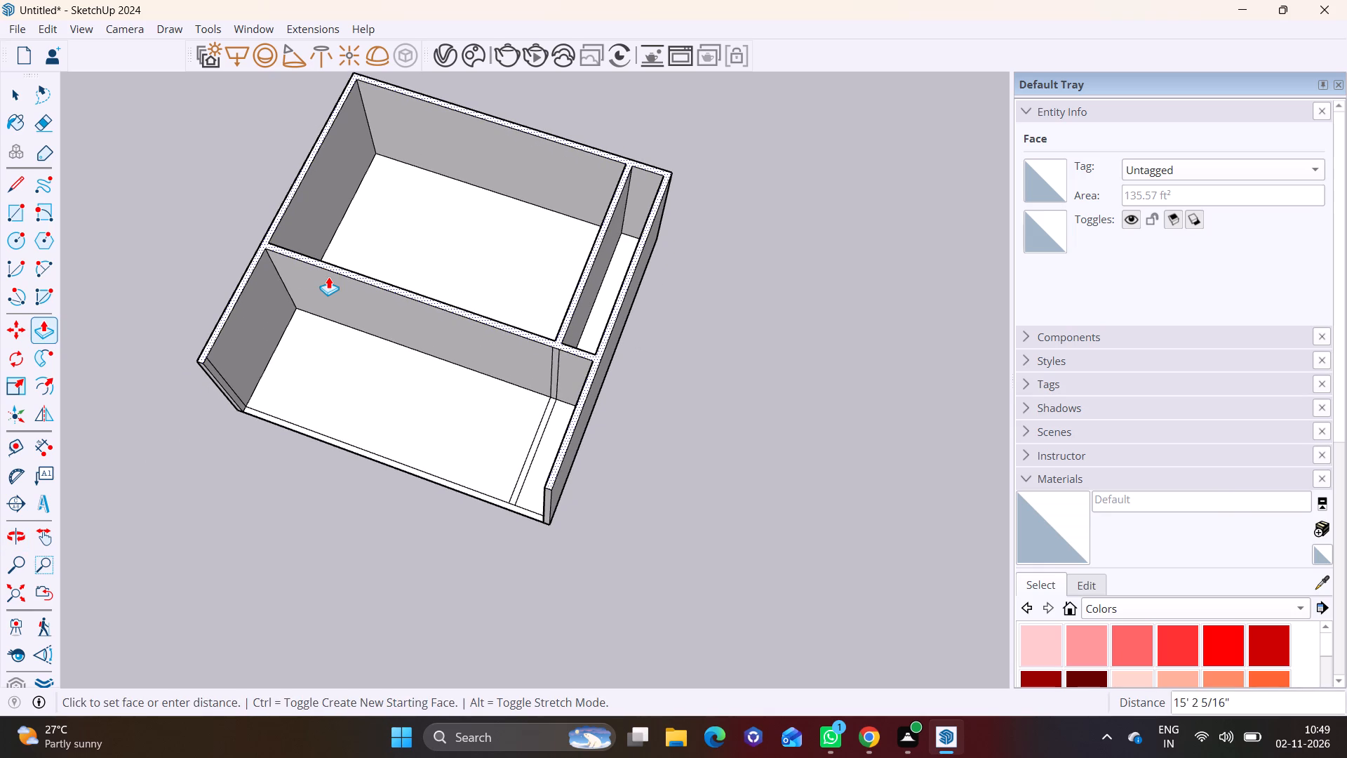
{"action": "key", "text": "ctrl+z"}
Draw two 9" lines where the cross partition meets the nearby side wall: one across the wall's thickness, one closing off the partition's end.
{"action": "middle_click_drag", "start_coordinate": [603, 413], "coordinate": [506, 413]}
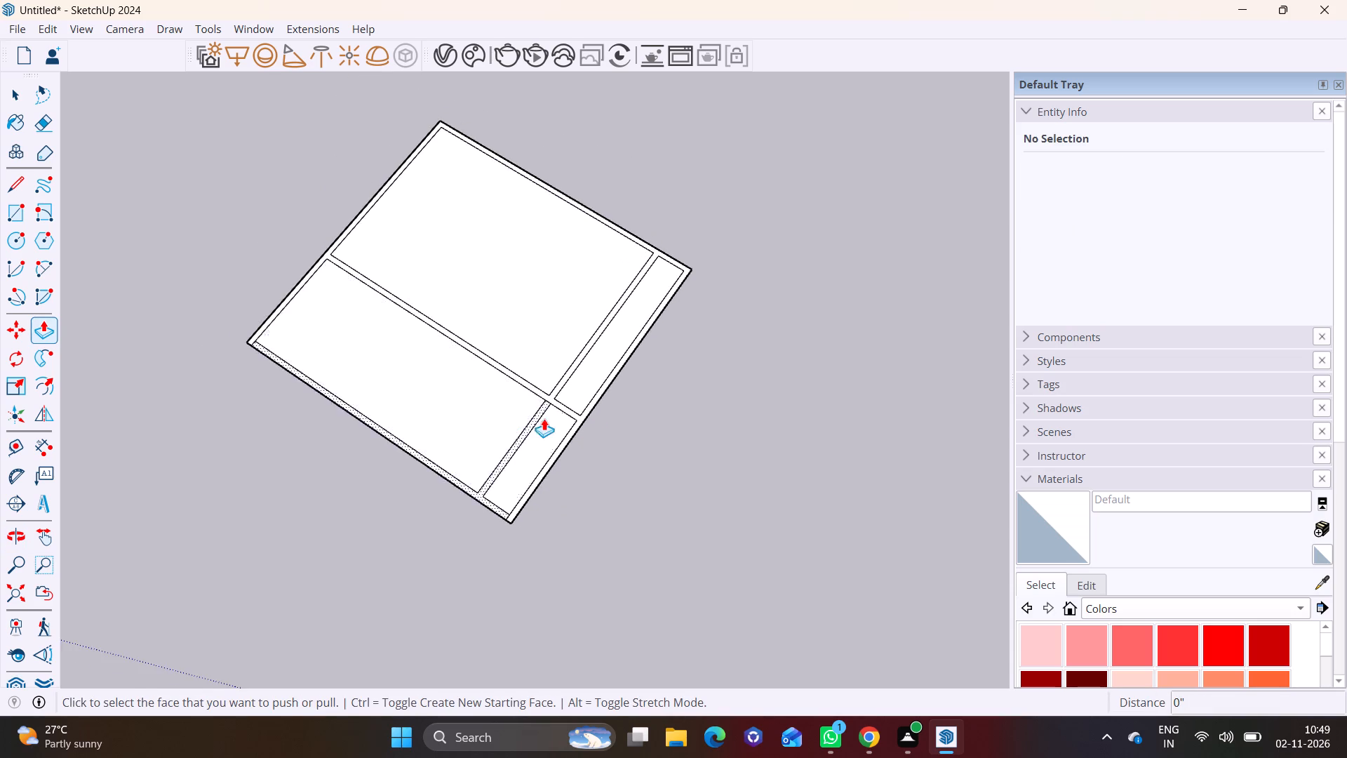
{"action": "scroll", "coordinate": [548, 418], "scroll_direction": "up", "scroll_amount": 4}
{"action": "left_click", "coordinate": [8, 178]}
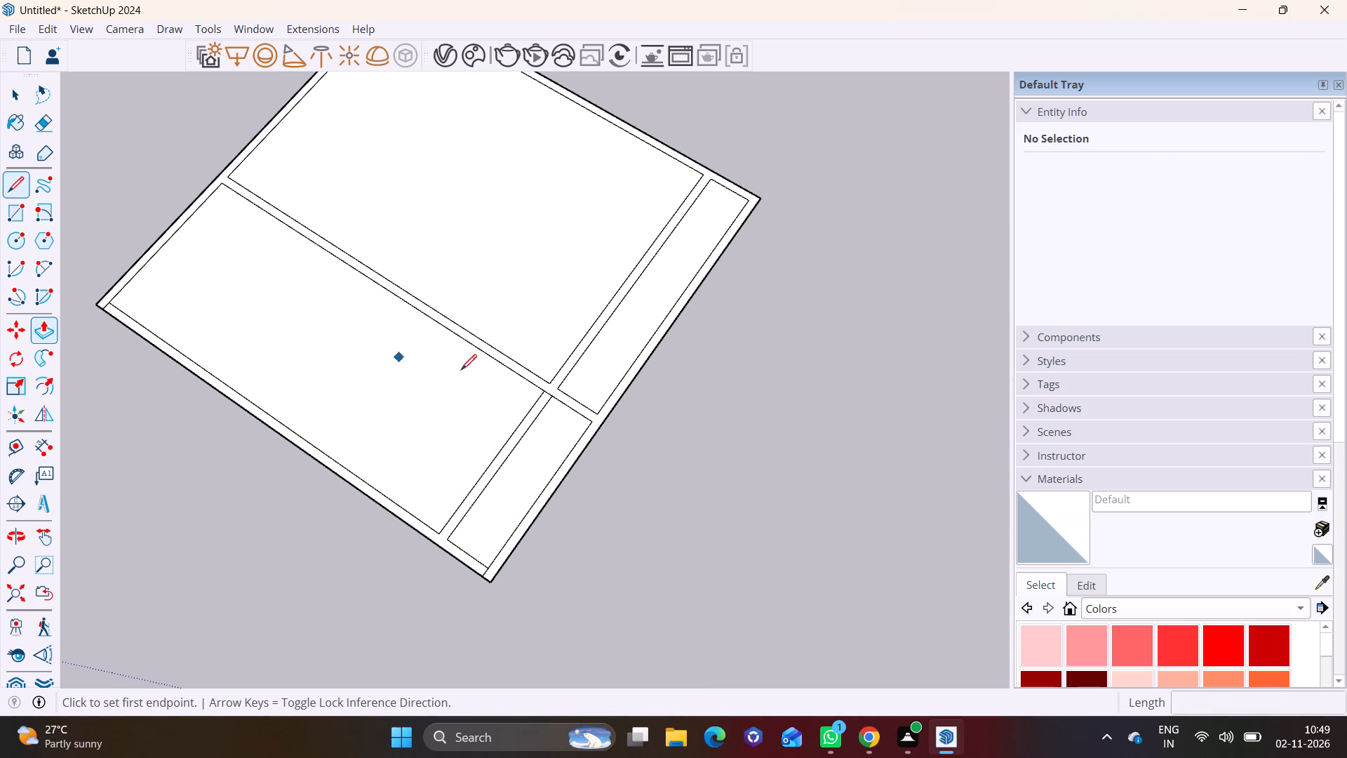
{"action": "scroll", "coordinate": [572, 401], "scroll_direction": "up", "scroll_amount": 5}
{"action": "left_click", "coordinate": [607, 438]}
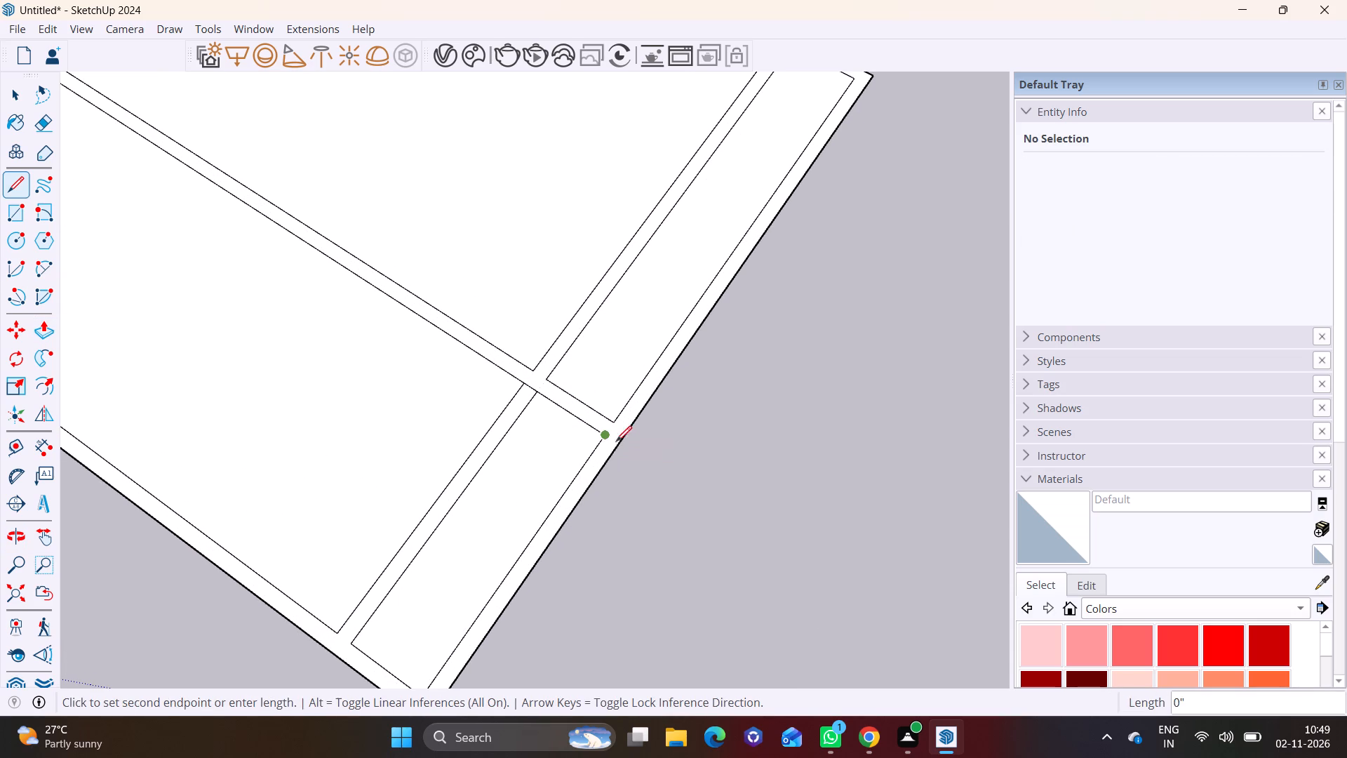
{"action": "left_click", "coordinate": [625, 446]}
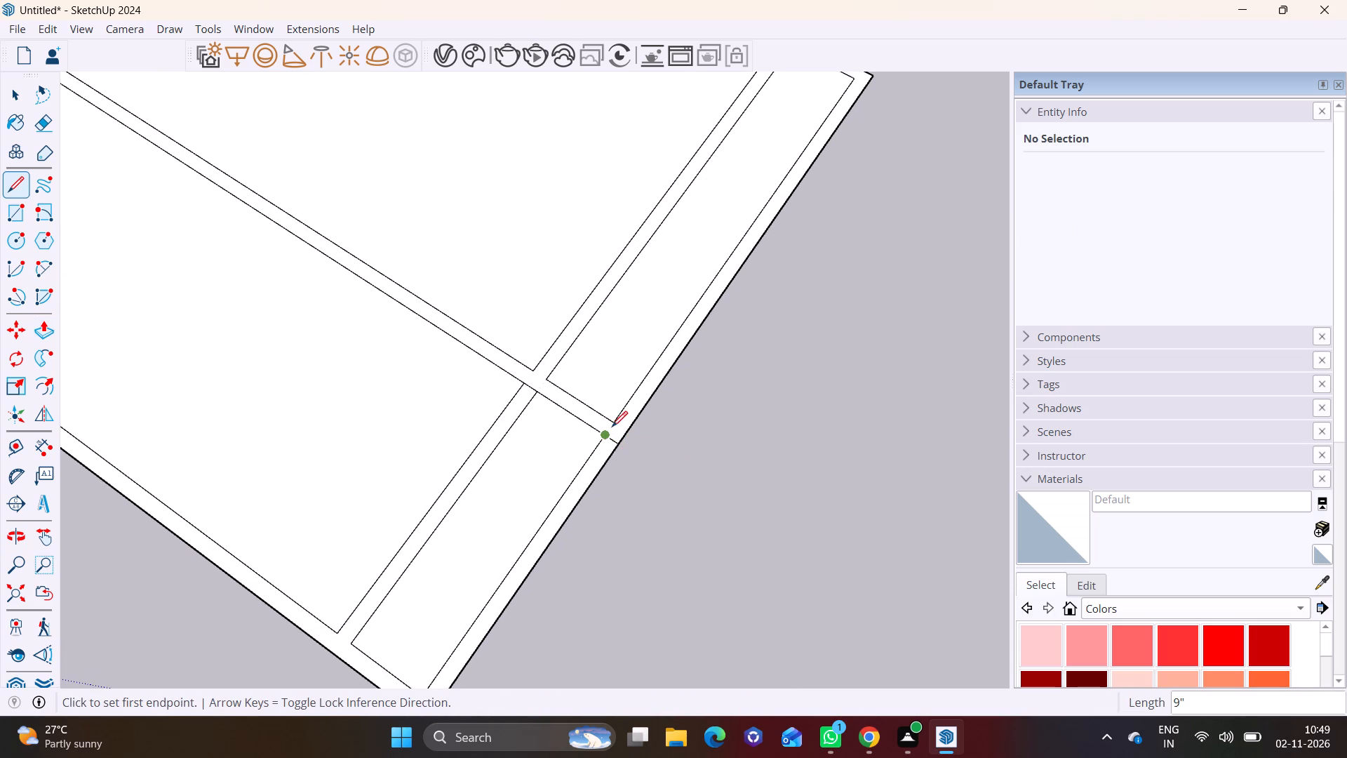
{"action": "left_click", "coordinate": [613, 423]}
{"action": "left_click", "coordinate": [607, 439]}
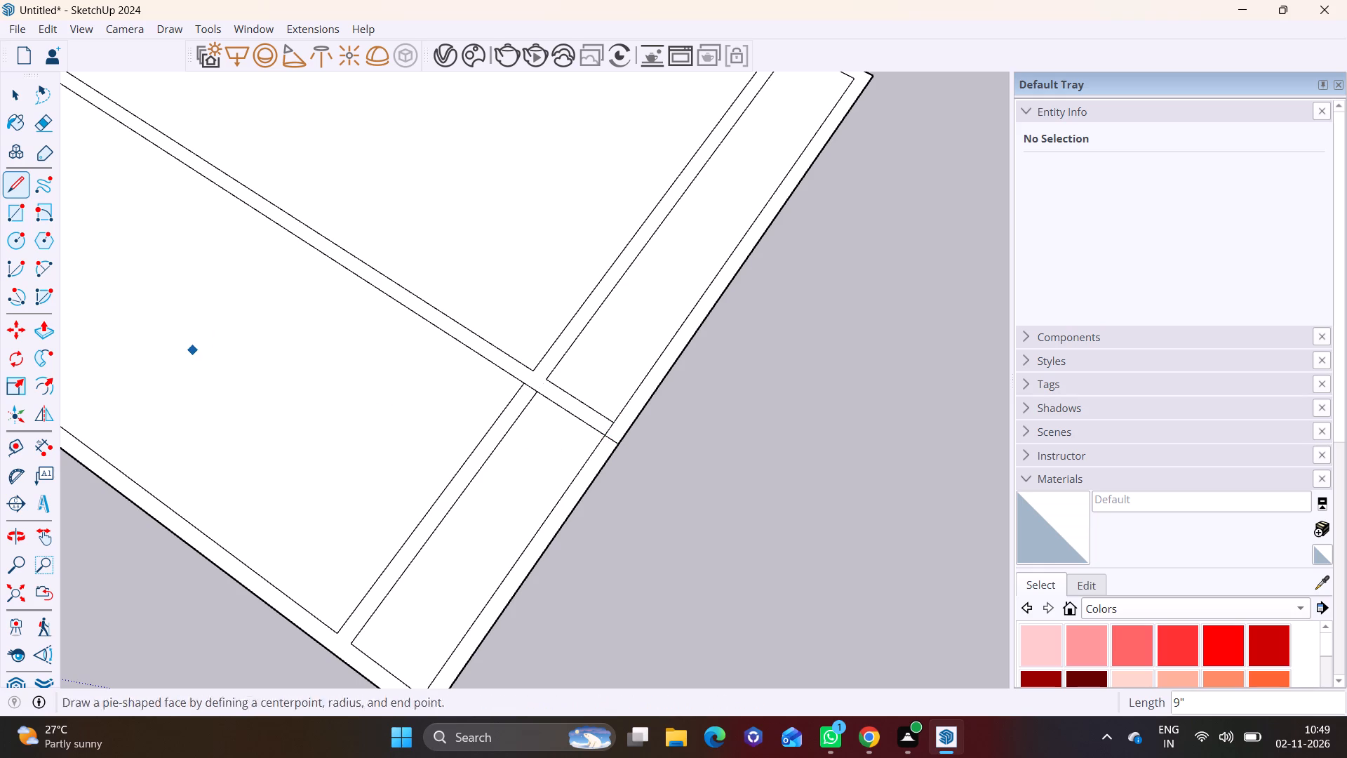
Erase the short line across the side wall's thickness, keeping the one that closes off the cross partition's end.
{"action": "left_click", "coordinate": [36, 126]}
{"action": "scroll", "coordinate": [519, 377], "scroll_direction": "up", "scroll_amount": 2}
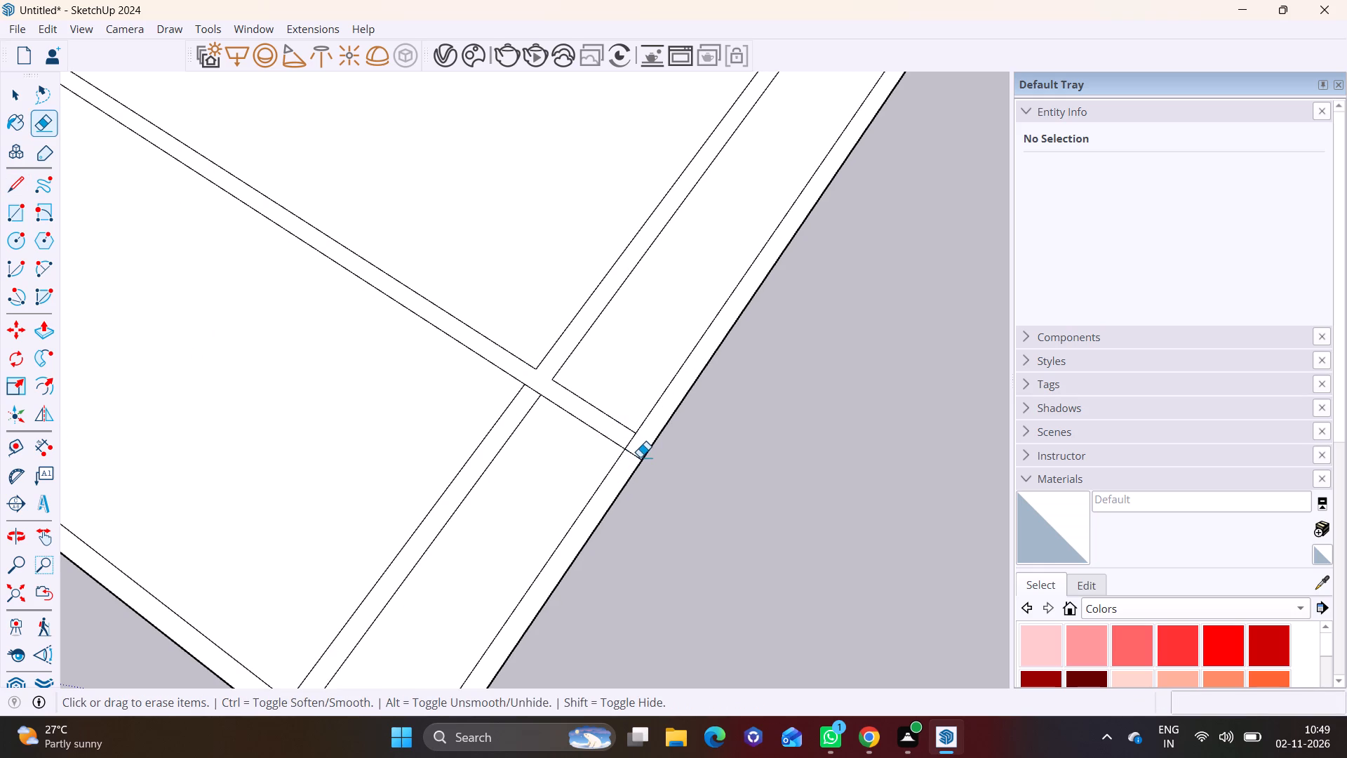
{"action": "left_click", "coordinate": [634, 456]}
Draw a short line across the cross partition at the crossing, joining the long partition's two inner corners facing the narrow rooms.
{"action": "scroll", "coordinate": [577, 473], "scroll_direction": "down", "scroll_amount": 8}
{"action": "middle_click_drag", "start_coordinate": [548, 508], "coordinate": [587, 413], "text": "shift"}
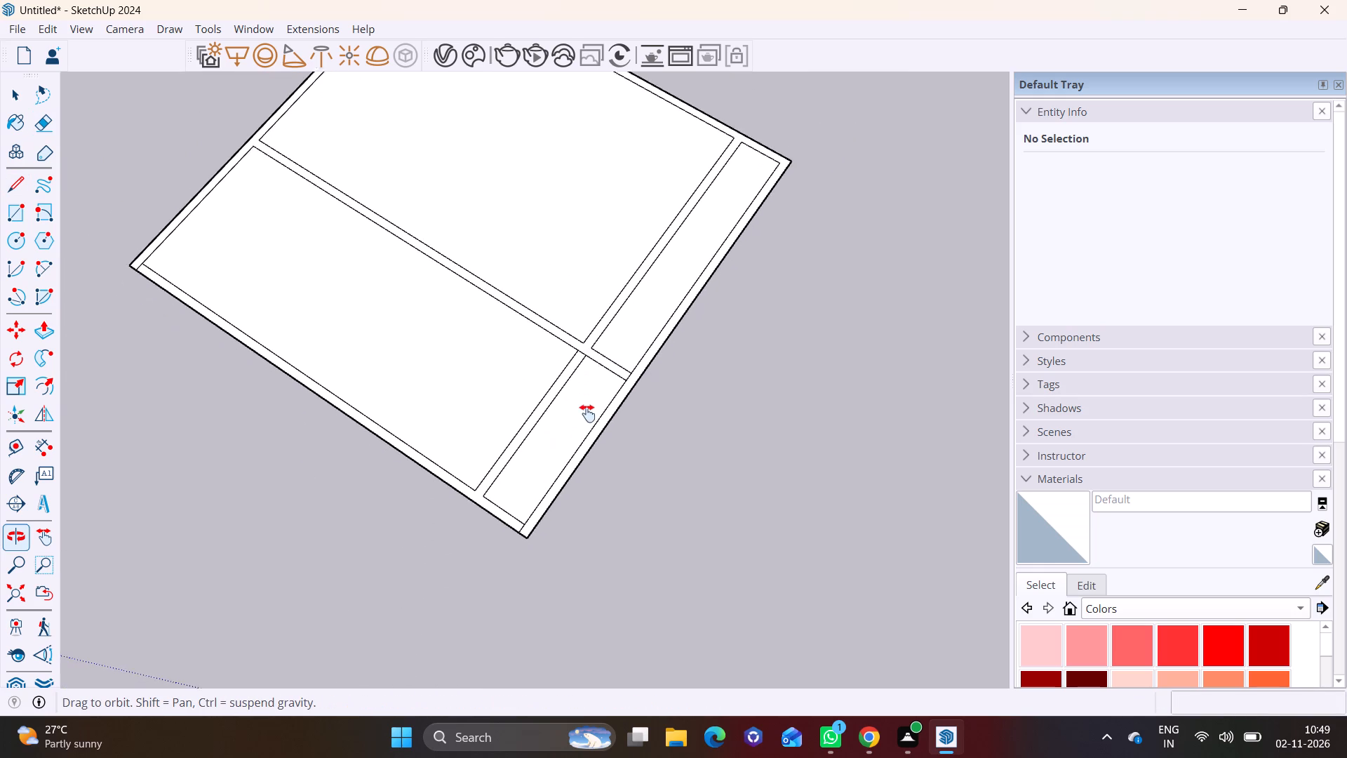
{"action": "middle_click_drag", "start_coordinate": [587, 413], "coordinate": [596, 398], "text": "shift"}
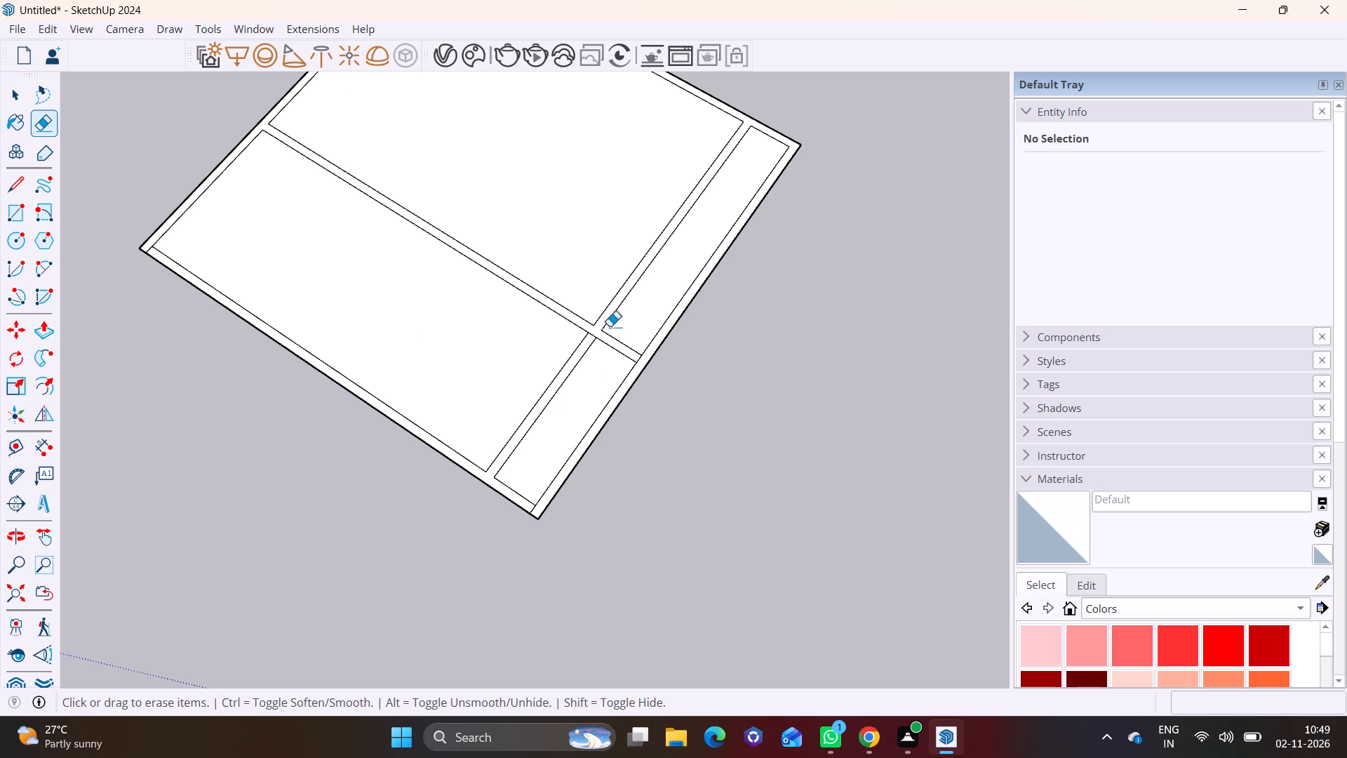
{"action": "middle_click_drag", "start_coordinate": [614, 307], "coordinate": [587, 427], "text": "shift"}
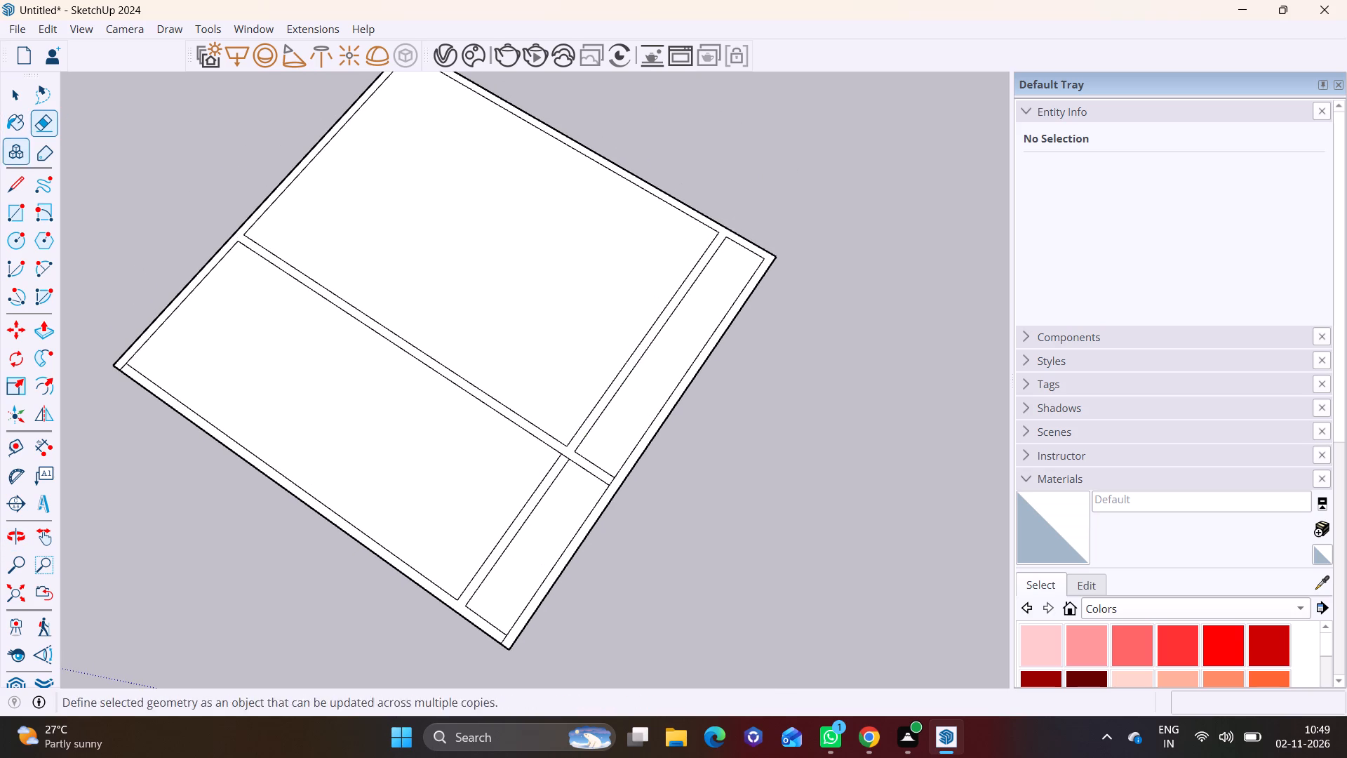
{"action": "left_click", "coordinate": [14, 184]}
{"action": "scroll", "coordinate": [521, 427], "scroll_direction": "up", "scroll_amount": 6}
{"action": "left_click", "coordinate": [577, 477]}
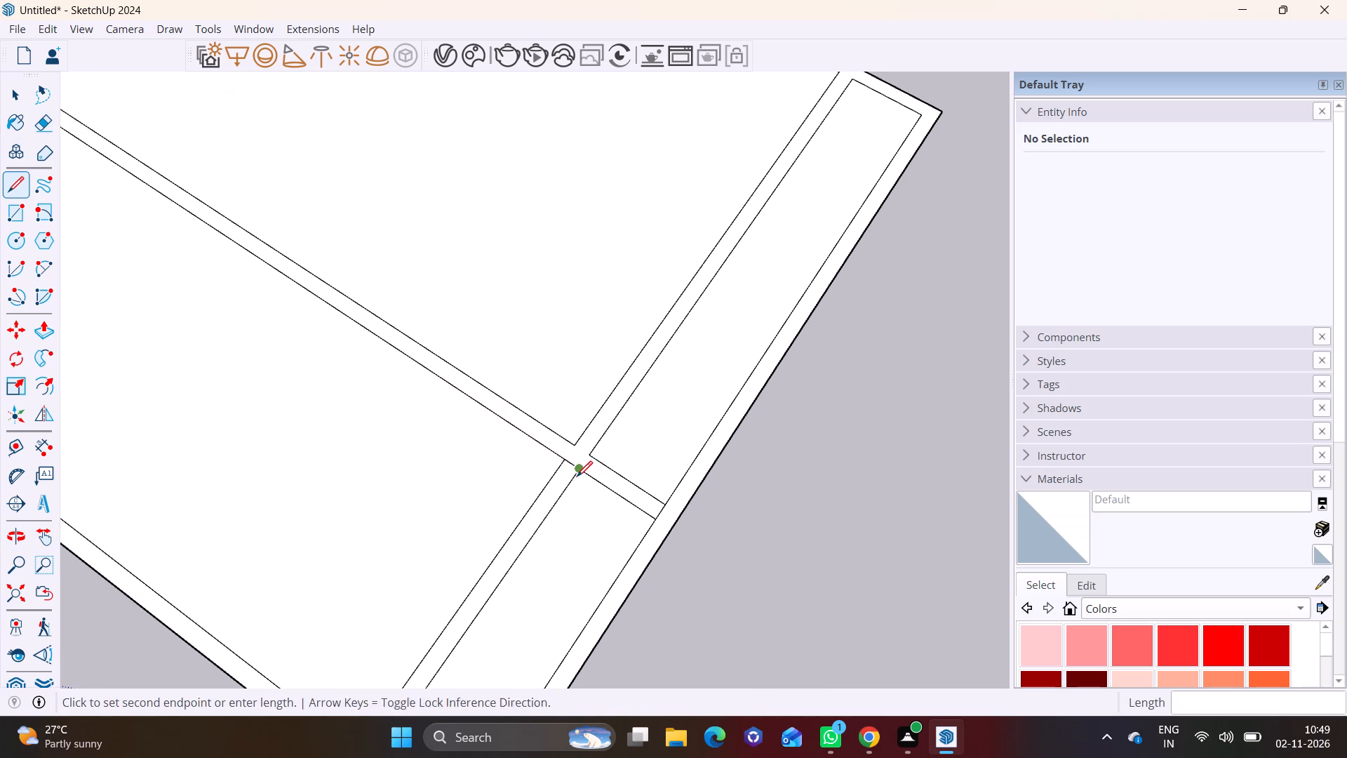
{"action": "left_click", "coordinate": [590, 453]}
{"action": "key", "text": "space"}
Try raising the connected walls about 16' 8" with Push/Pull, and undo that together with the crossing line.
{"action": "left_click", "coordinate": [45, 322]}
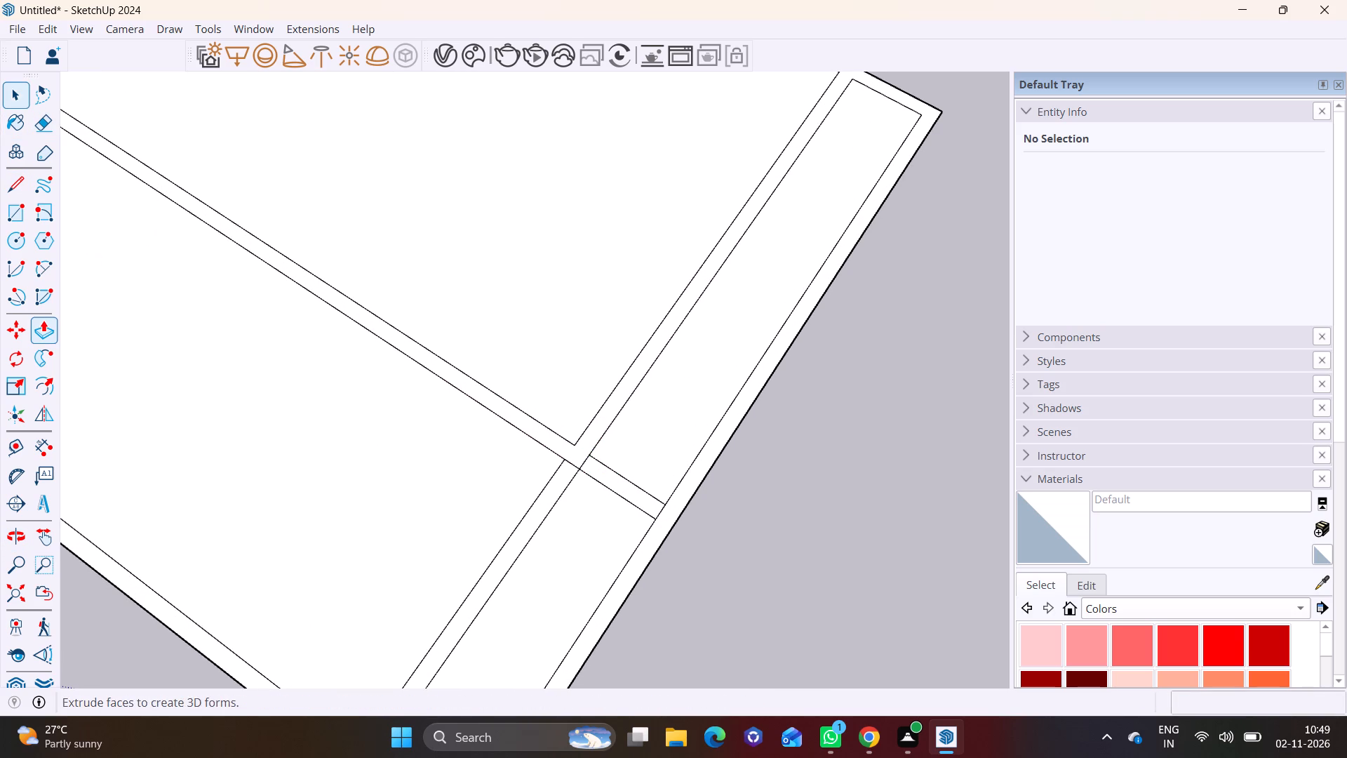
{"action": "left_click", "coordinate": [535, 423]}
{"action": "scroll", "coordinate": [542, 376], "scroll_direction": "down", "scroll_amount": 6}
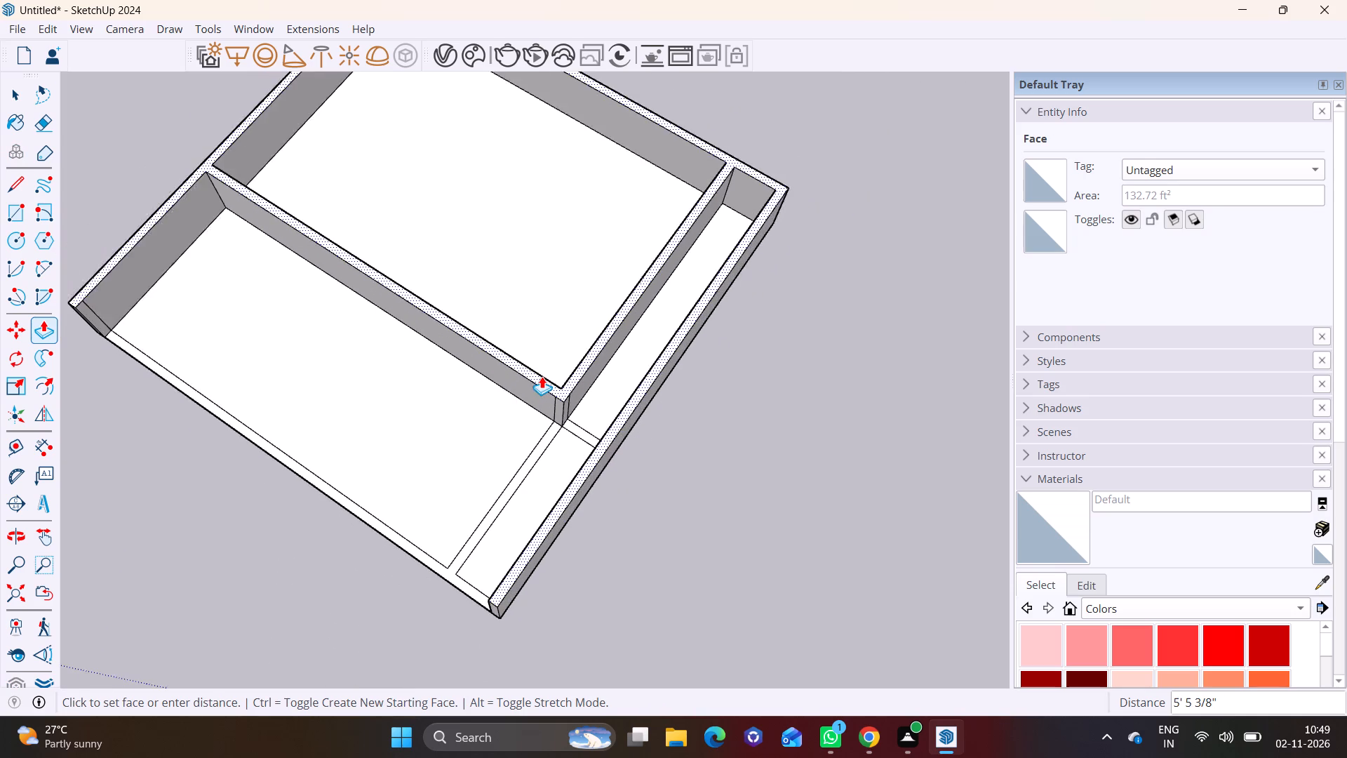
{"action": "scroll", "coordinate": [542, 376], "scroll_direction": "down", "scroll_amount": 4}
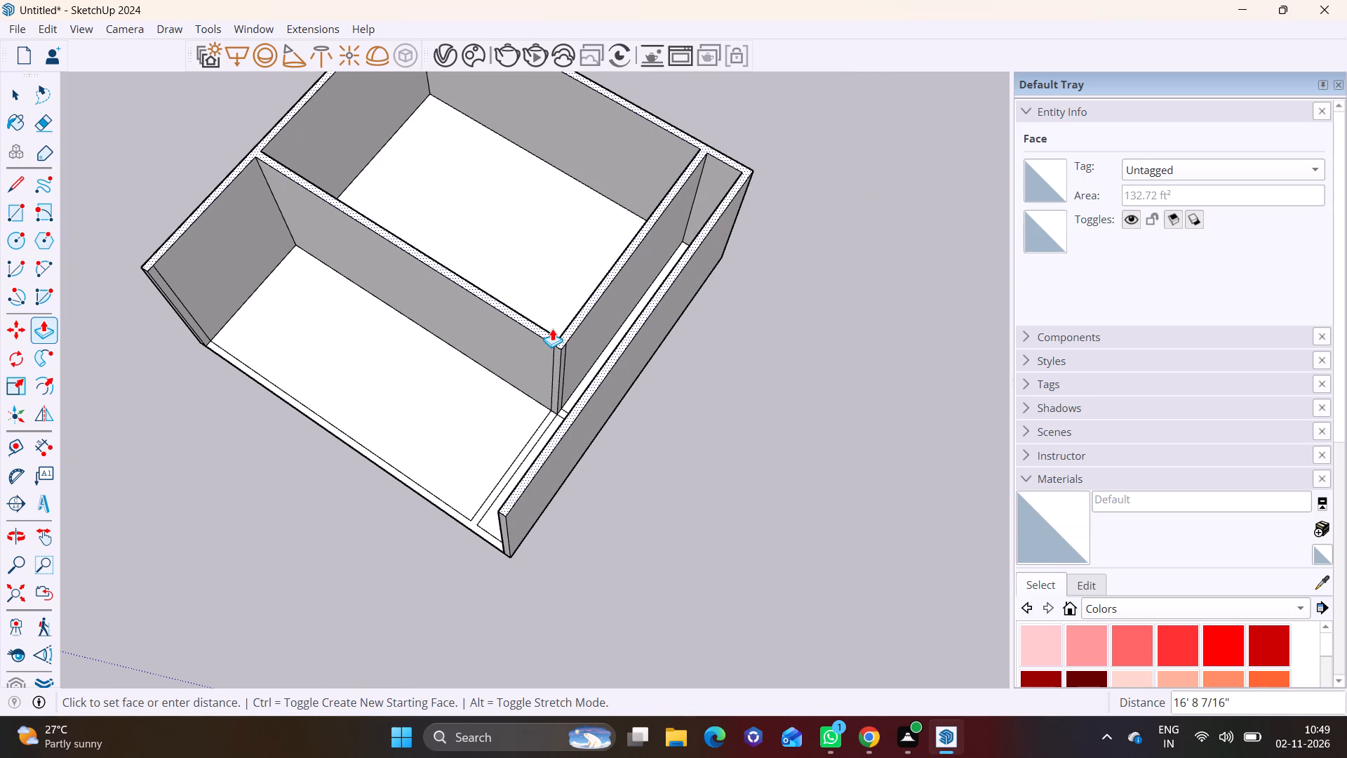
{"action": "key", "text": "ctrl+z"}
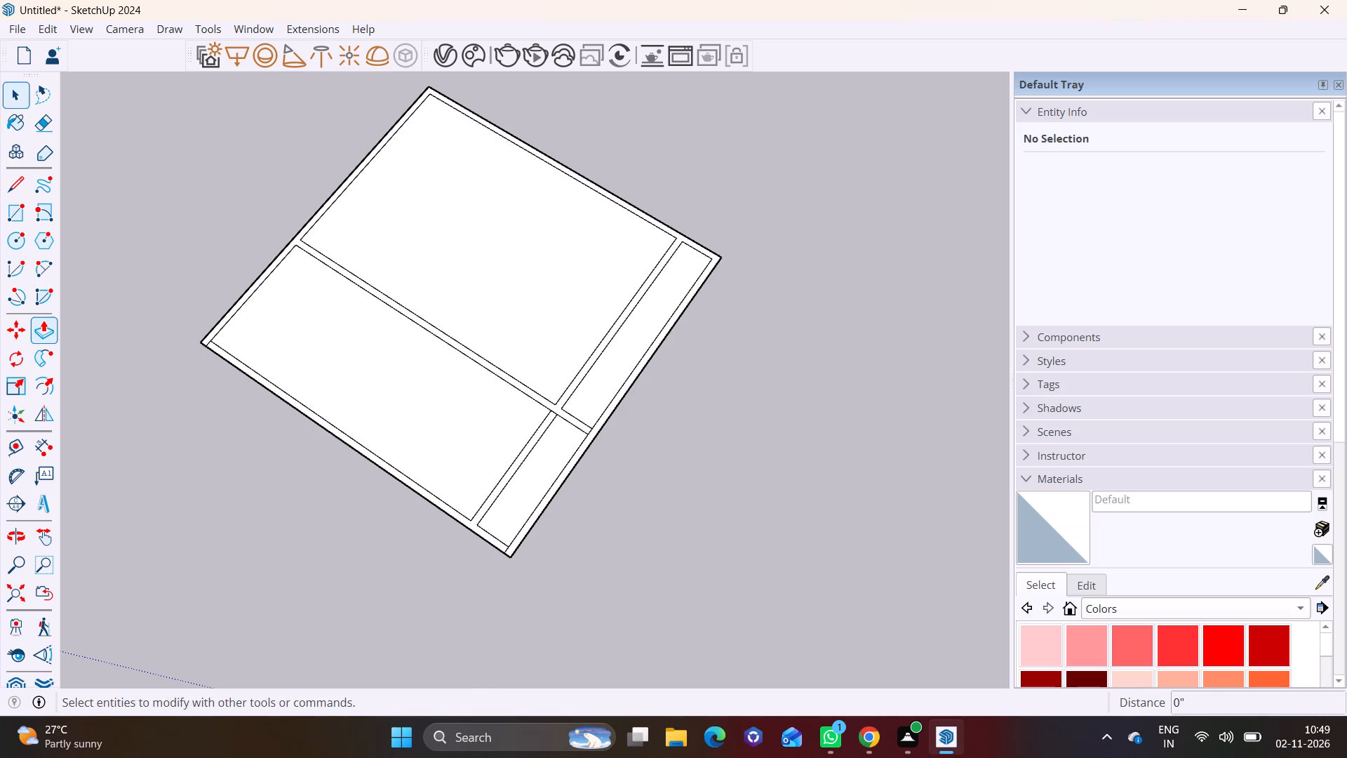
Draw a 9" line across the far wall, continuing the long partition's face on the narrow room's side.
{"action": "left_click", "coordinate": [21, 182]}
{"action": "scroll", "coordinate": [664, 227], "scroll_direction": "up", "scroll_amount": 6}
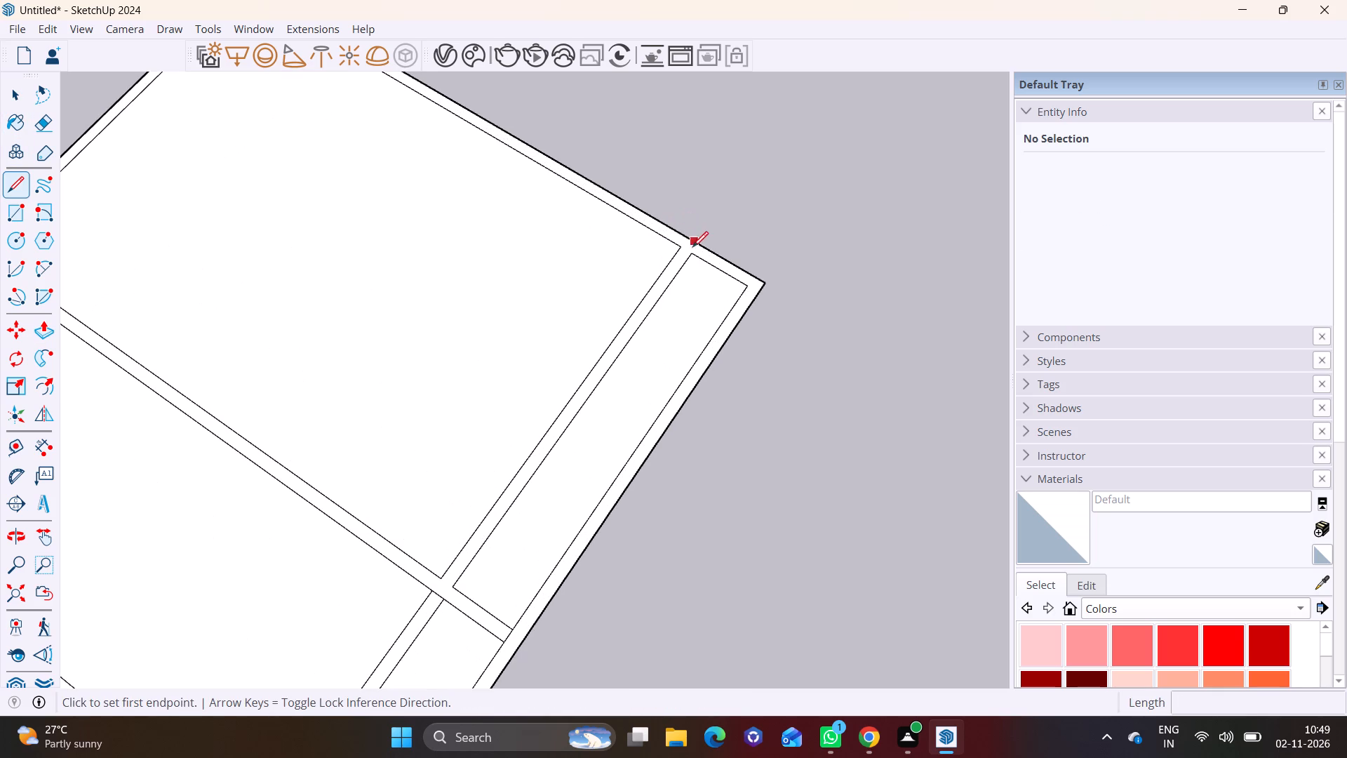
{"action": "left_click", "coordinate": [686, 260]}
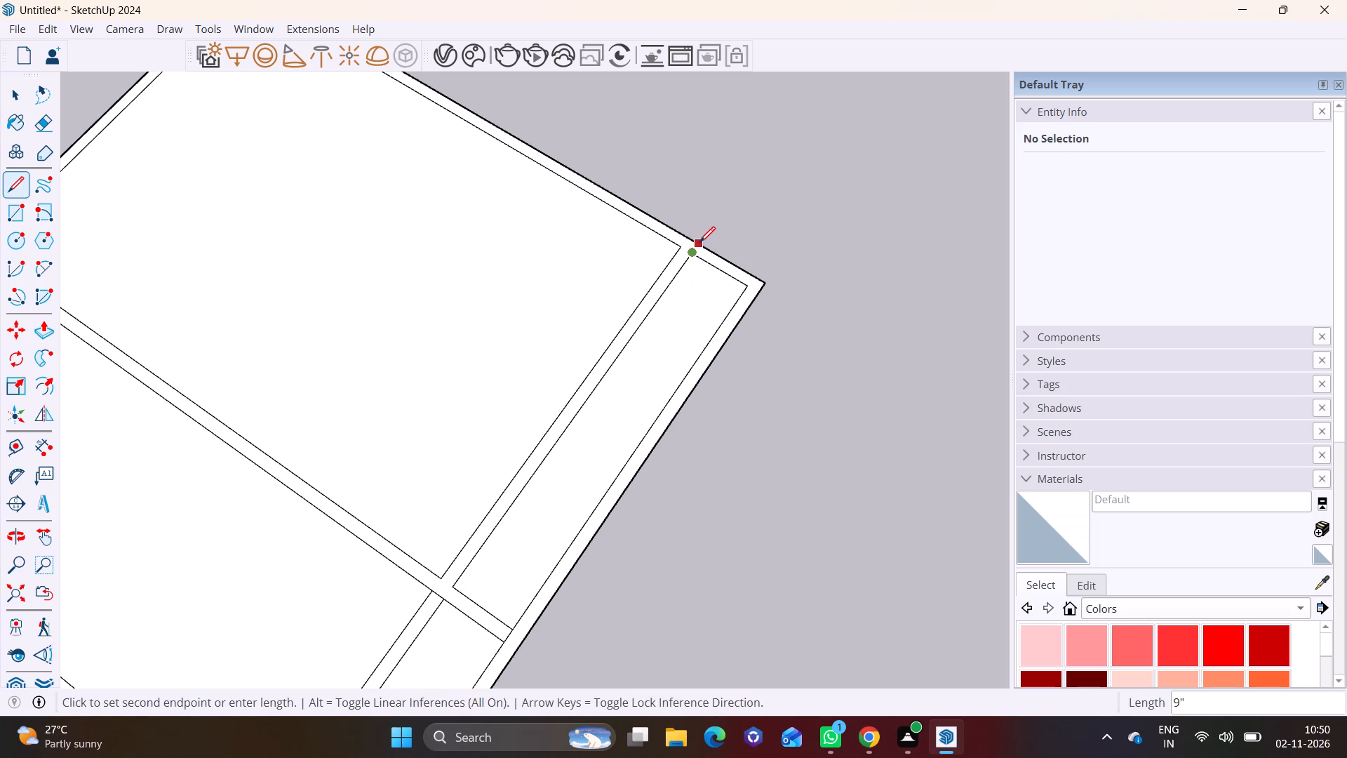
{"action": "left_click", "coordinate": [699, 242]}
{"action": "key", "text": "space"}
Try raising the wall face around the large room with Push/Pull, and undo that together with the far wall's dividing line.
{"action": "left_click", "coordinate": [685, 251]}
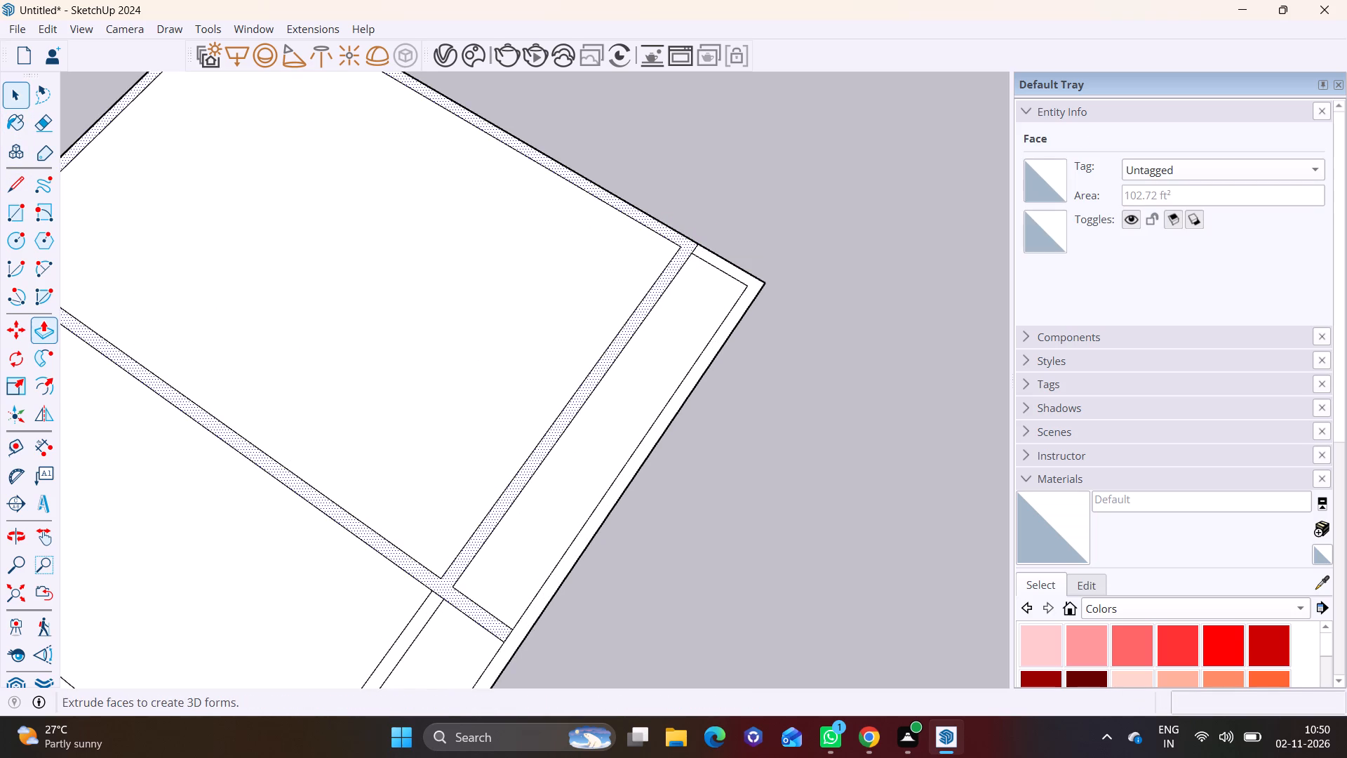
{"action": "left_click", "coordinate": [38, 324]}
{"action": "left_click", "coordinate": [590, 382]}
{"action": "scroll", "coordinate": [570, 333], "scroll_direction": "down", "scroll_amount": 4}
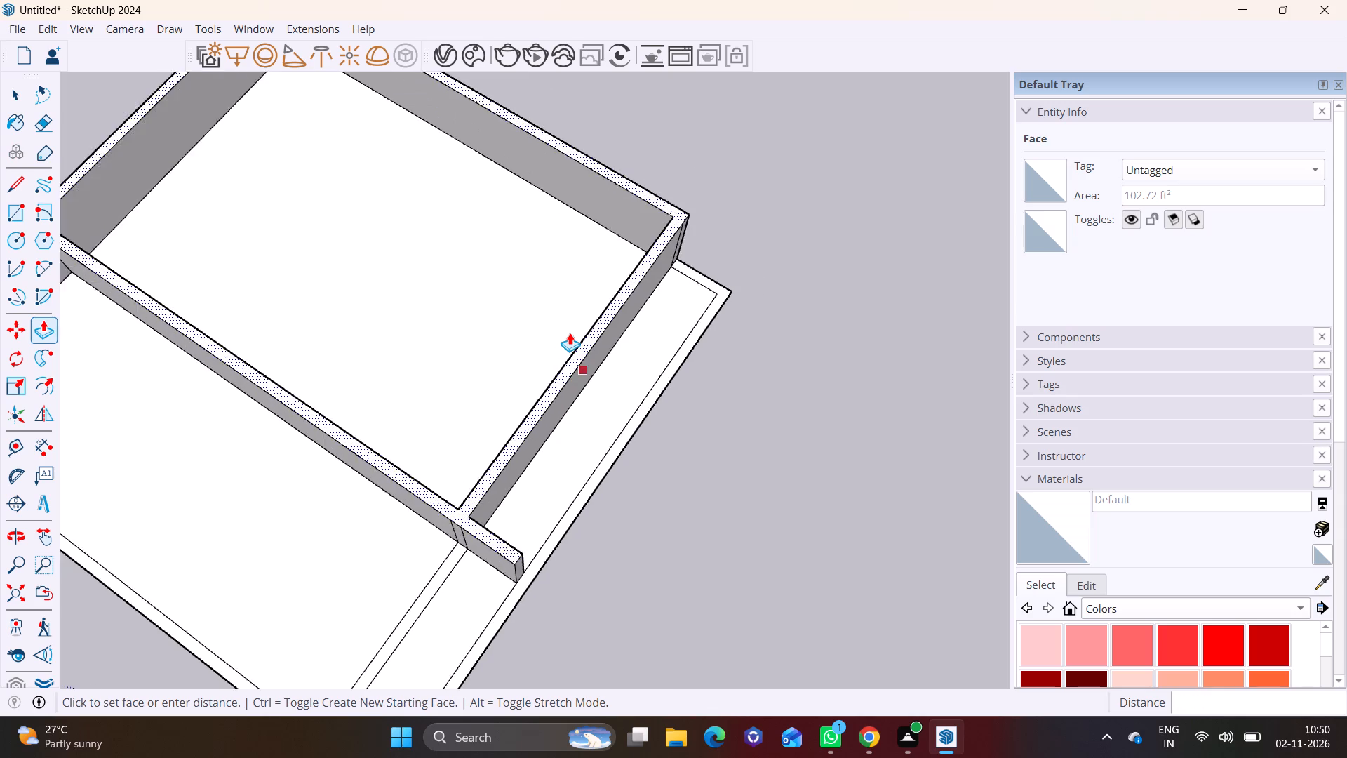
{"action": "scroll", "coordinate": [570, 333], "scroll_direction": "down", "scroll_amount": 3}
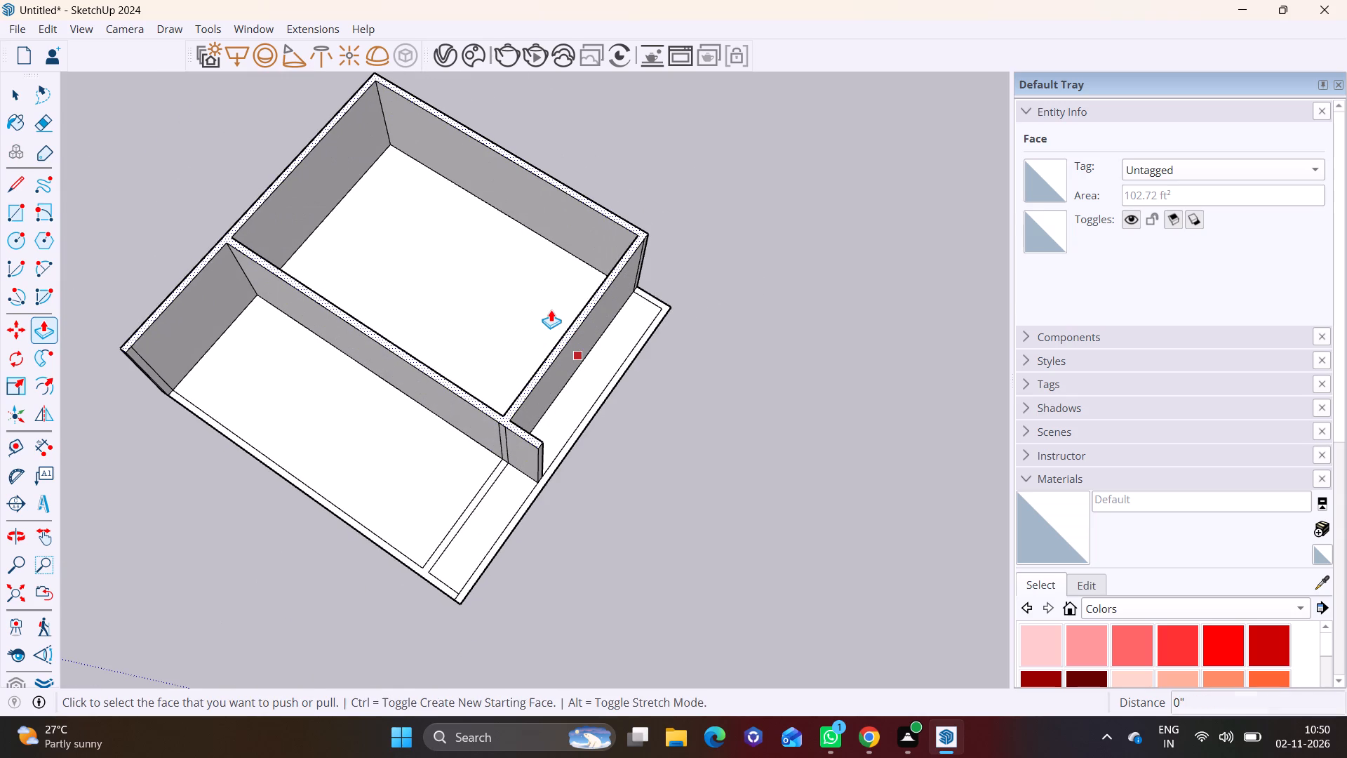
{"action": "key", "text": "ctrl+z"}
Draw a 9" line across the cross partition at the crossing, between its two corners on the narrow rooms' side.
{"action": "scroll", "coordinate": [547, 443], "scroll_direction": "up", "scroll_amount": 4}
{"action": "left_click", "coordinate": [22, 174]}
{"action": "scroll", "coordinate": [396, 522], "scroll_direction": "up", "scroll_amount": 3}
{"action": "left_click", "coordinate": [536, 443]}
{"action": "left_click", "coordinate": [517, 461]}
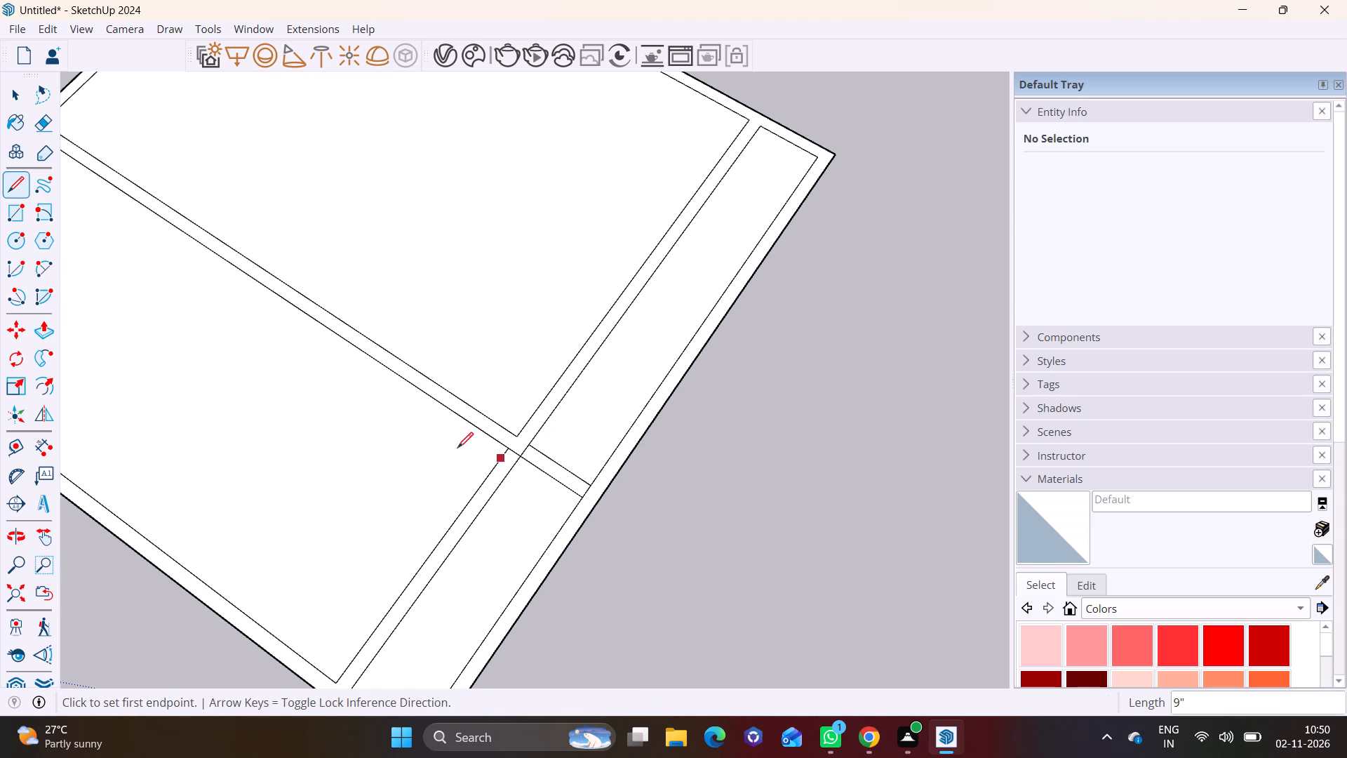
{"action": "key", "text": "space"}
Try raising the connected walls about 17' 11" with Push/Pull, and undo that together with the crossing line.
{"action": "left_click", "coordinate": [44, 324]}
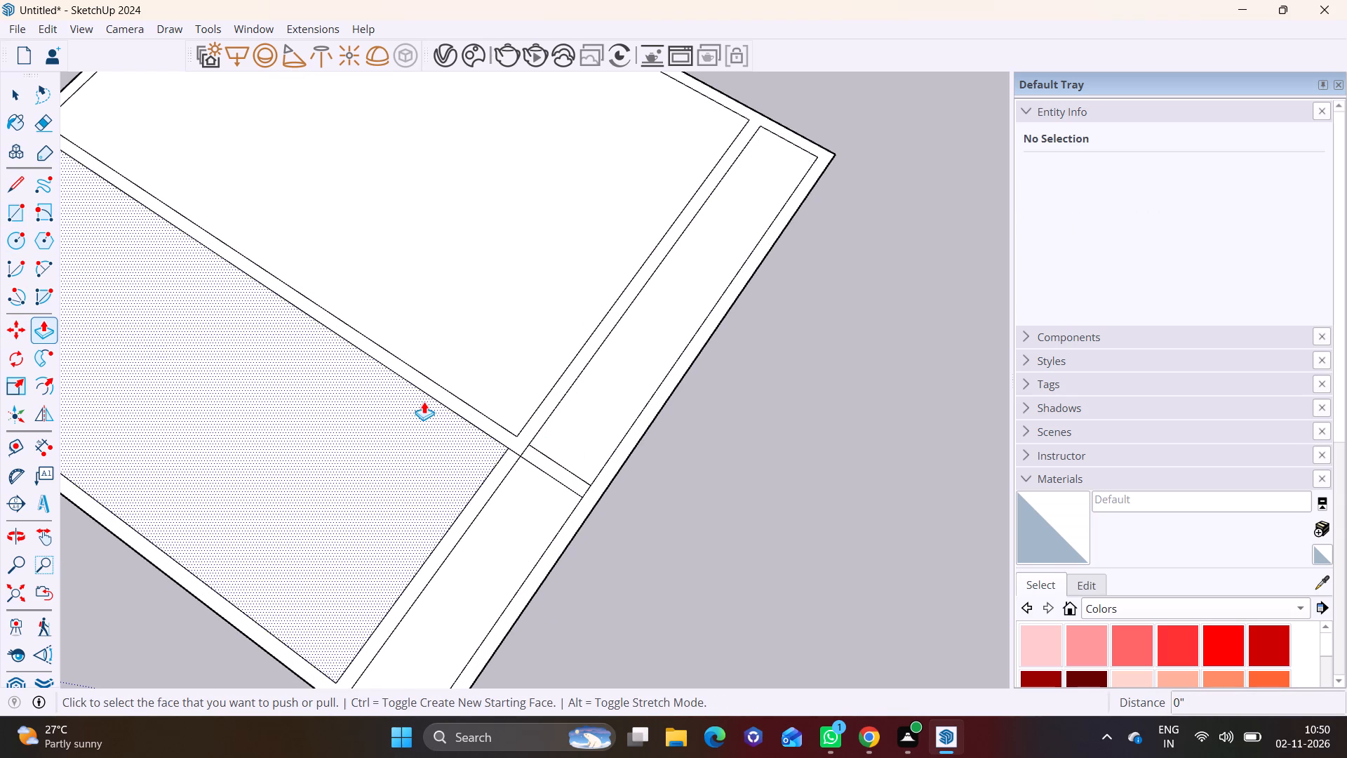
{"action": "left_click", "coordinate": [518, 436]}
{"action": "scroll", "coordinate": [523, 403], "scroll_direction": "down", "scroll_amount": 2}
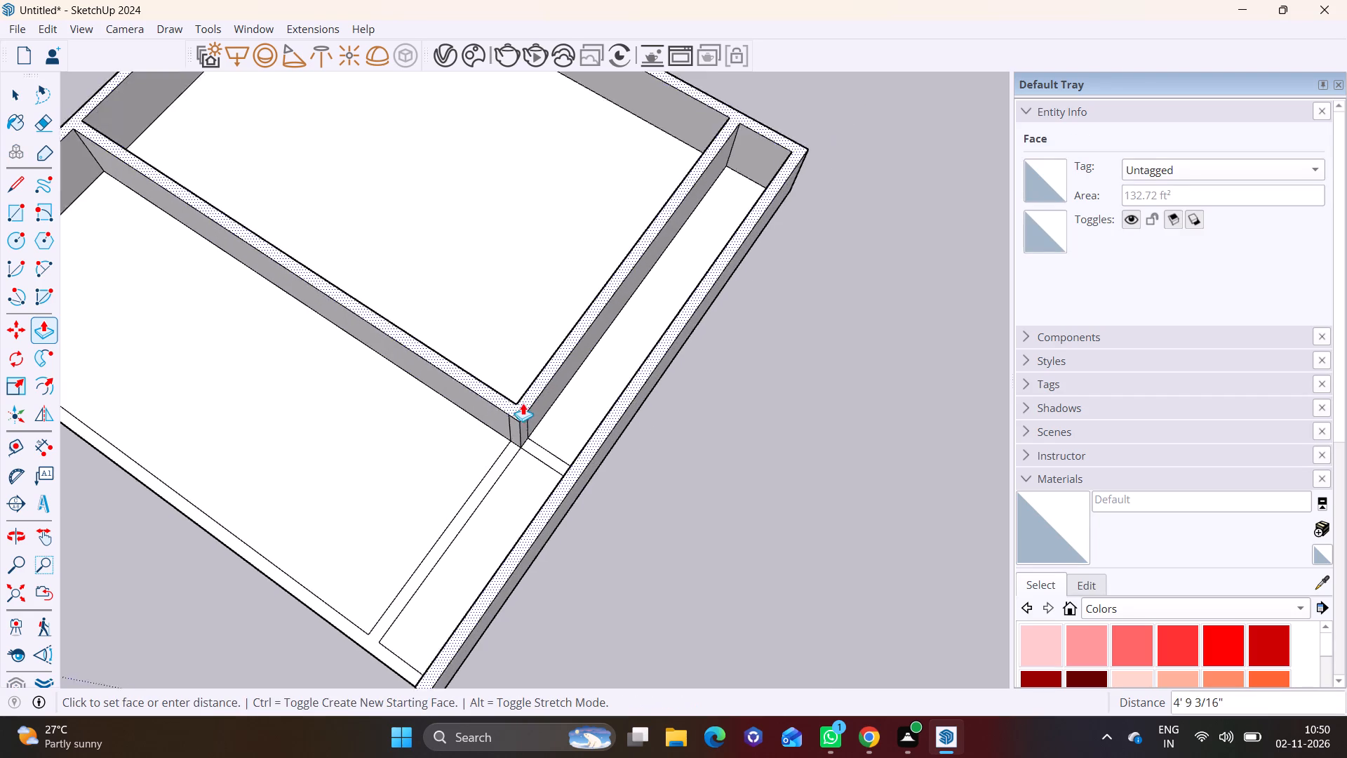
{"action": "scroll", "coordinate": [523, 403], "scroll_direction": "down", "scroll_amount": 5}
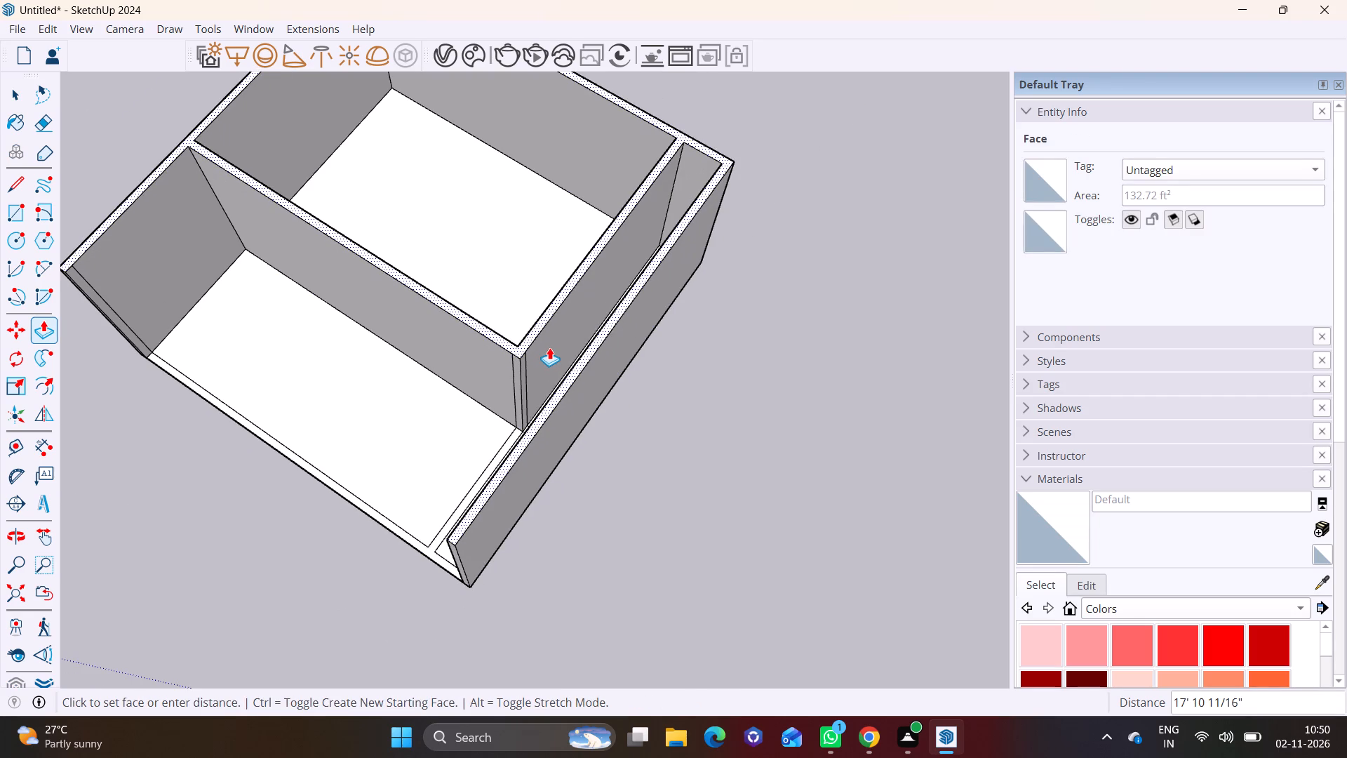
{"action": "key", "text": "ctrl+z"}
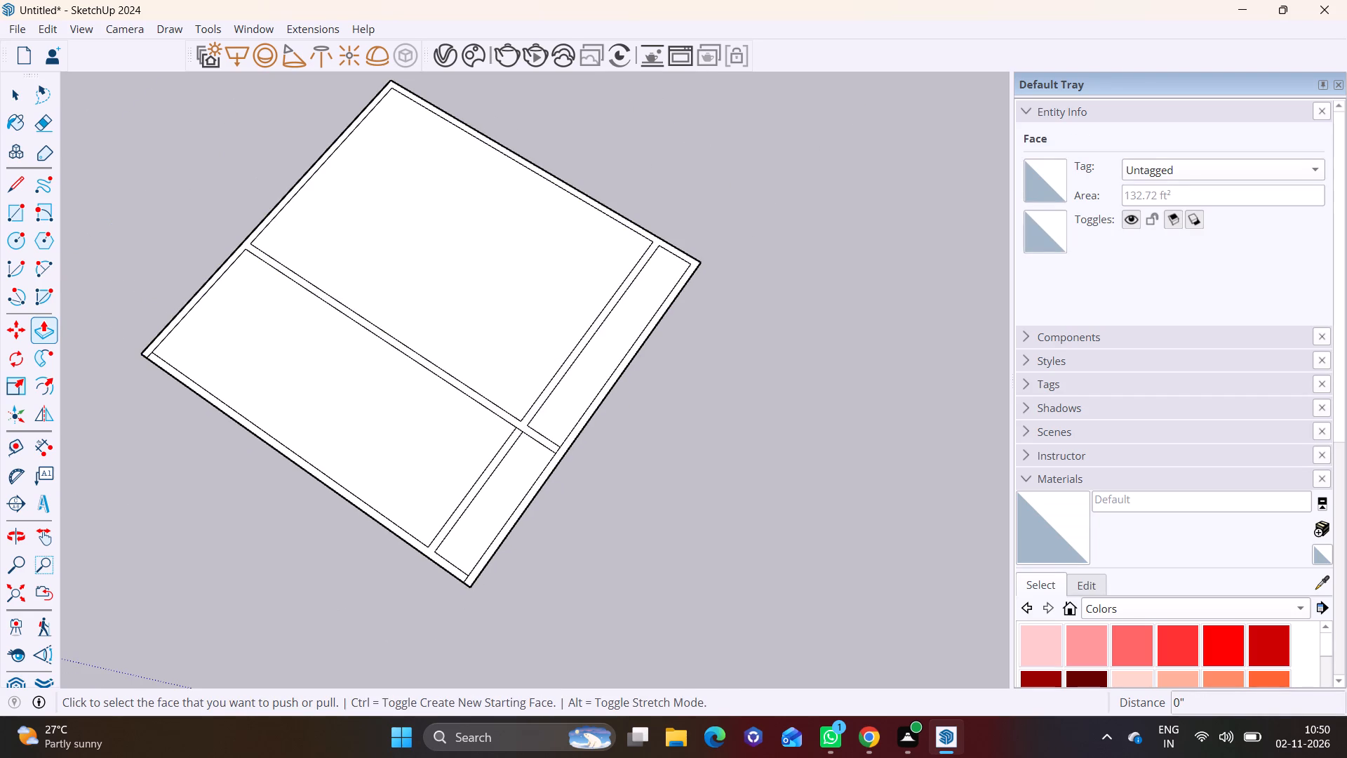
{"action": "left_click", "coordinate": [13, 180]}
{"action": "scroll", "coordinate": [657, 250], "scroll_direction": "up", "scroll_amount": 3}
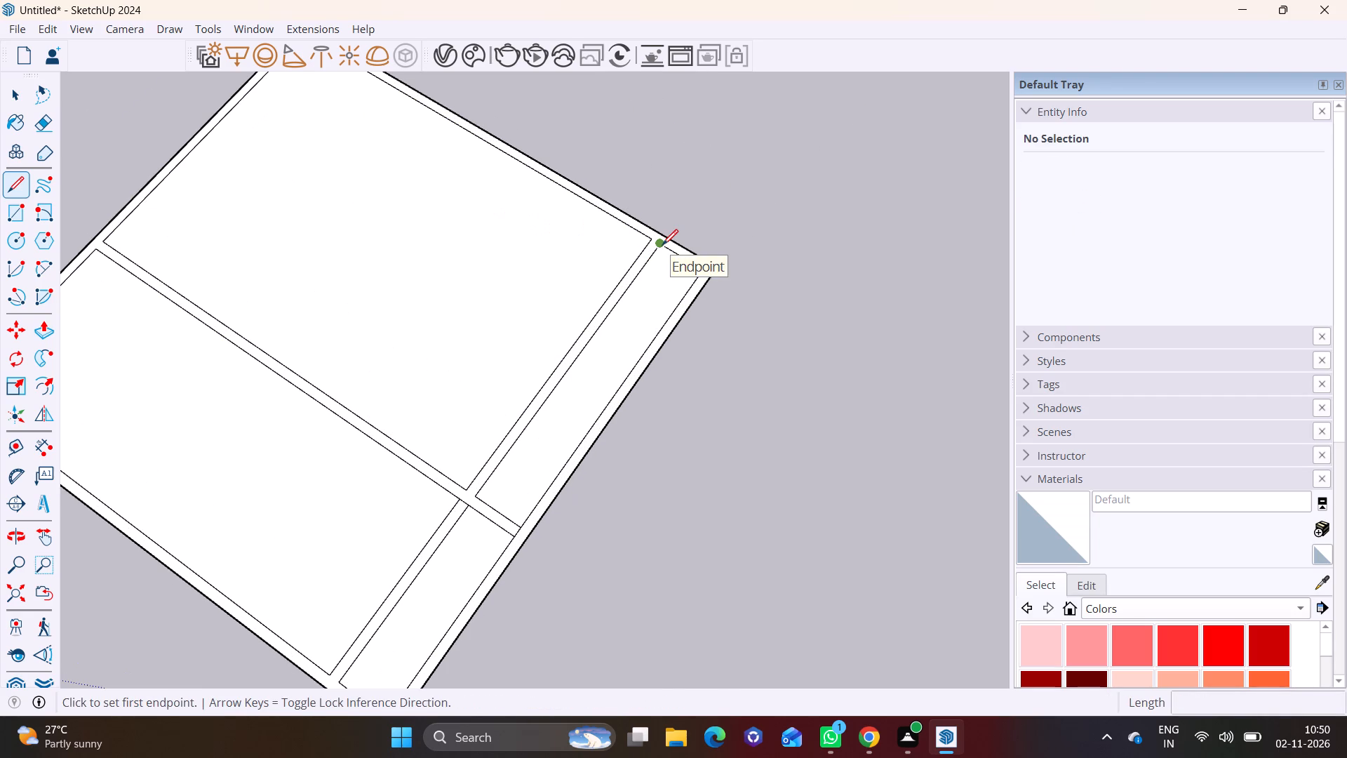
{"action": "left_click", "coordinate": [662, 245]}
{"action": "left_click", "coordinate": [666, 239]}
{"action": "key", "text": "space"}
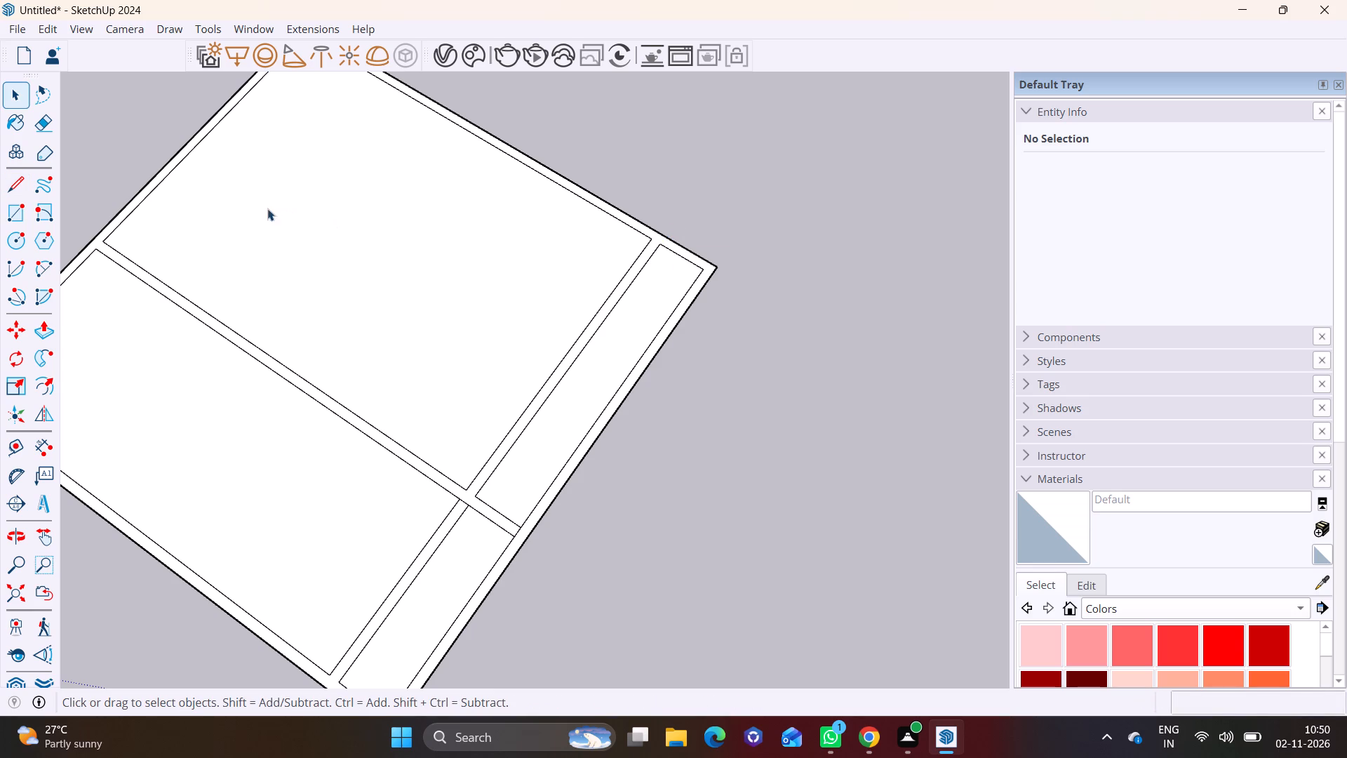
Draw a 9" line across the far wall, extending the long partition's narrow-room face to the wall's outer edge.
{"action": "left_click_drag", "start_coordinate": [6, 182], "coordinate": [15, 182]}
{"action": "scroll", "coordinate": [761, 230], "scroll_direction": "up", "scroll_amount": 7}
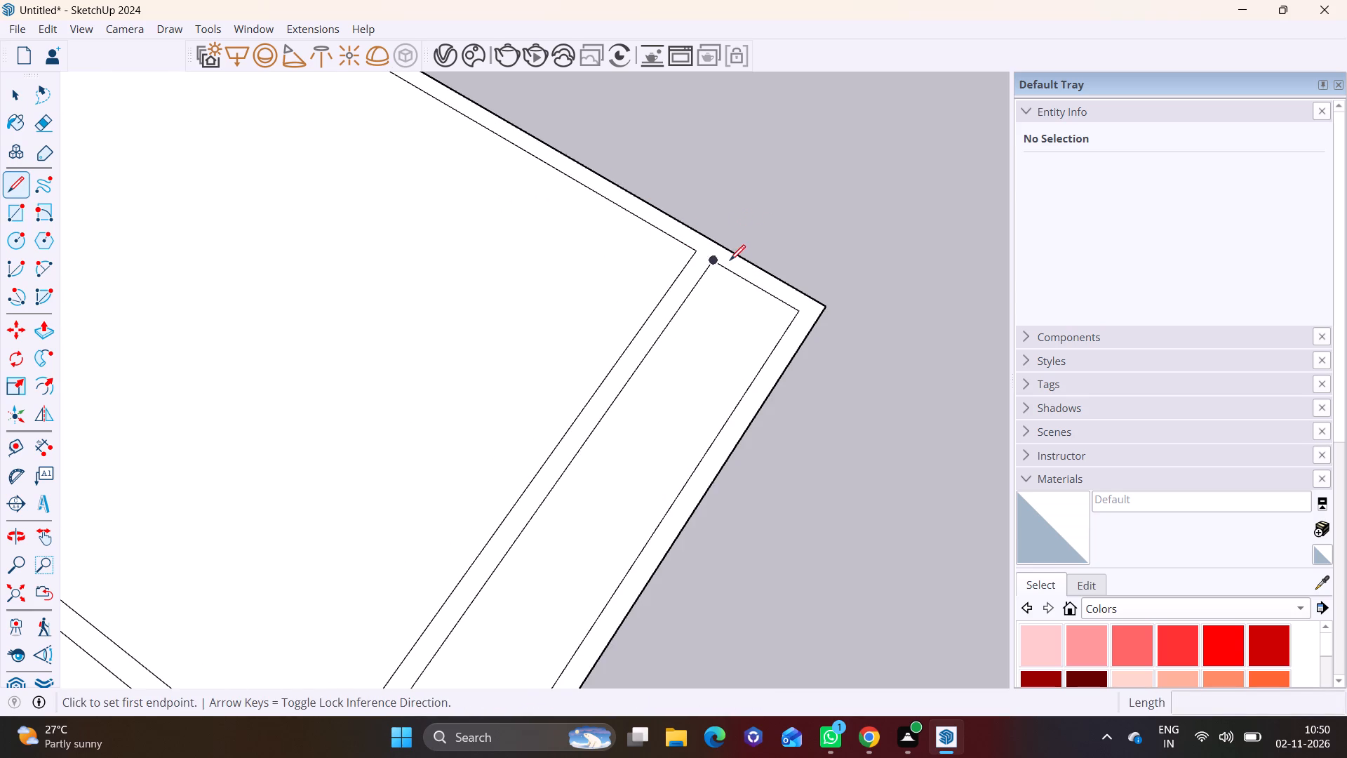
{"action": "left_click", "coordinate": [711, 262]}
{"action": "left_click", "coordinate": [733, 244]}
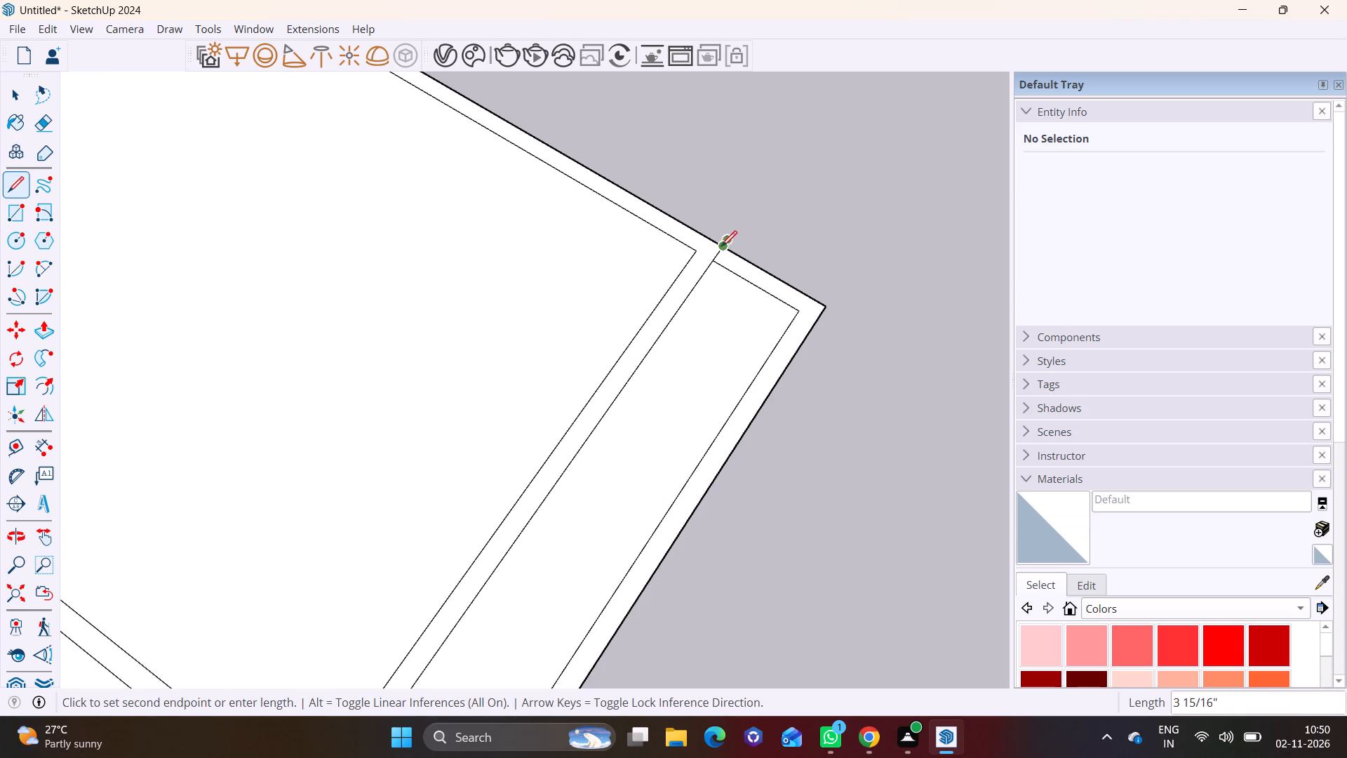
{"action": "key", "text": "ctrl+z"}
{"action": "key", "text": "ctrl+z"}
{"action": "left_click", "coordinate": [711, 261]}
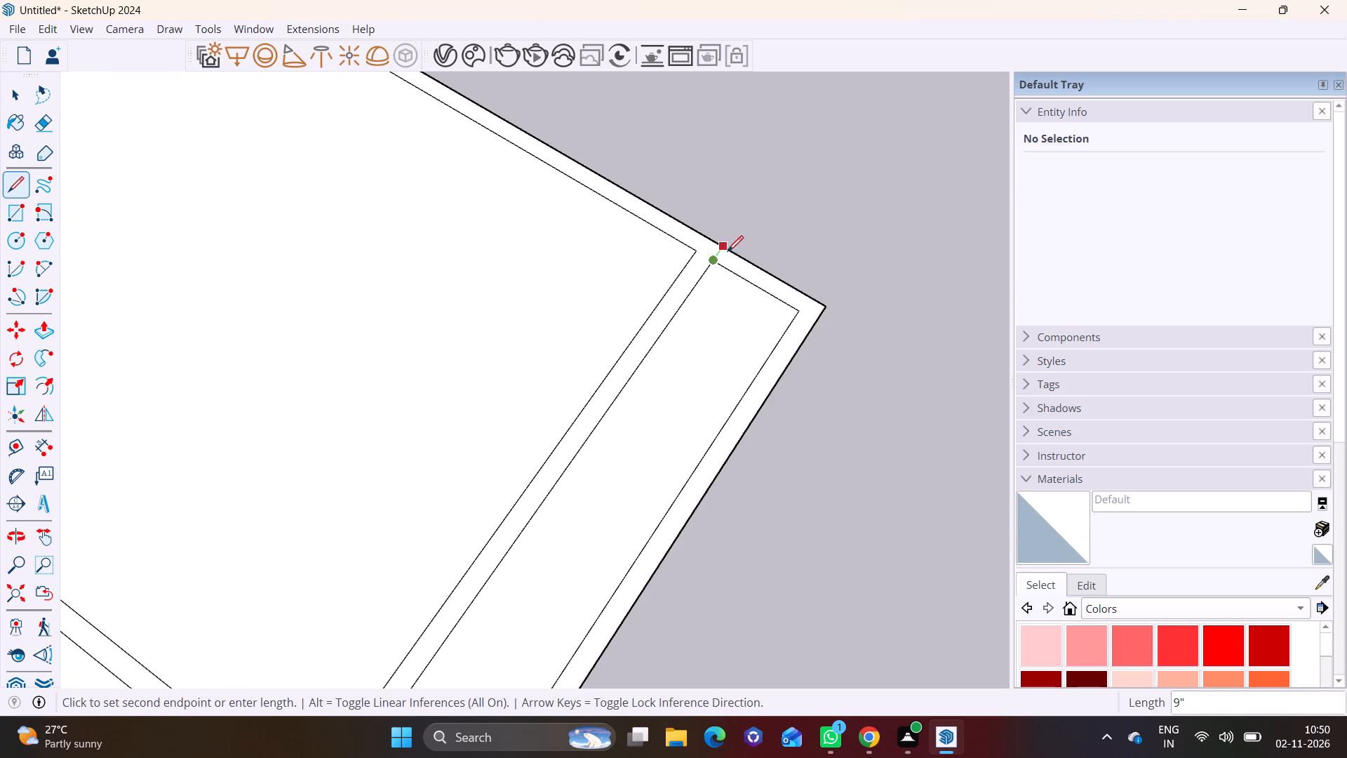
{"action": "left_click", "coordinate": [728, 251]}
{"action": "key", "text": "space"}
{"action": "scroll", "coordinate": [648, 300], "scroll_direction": "down", "scroll_amount": 8}
{"action": "middle_click_drag", "start_coordinate": [619, 363], "coordinate": [703, 342], "text": "shift"}
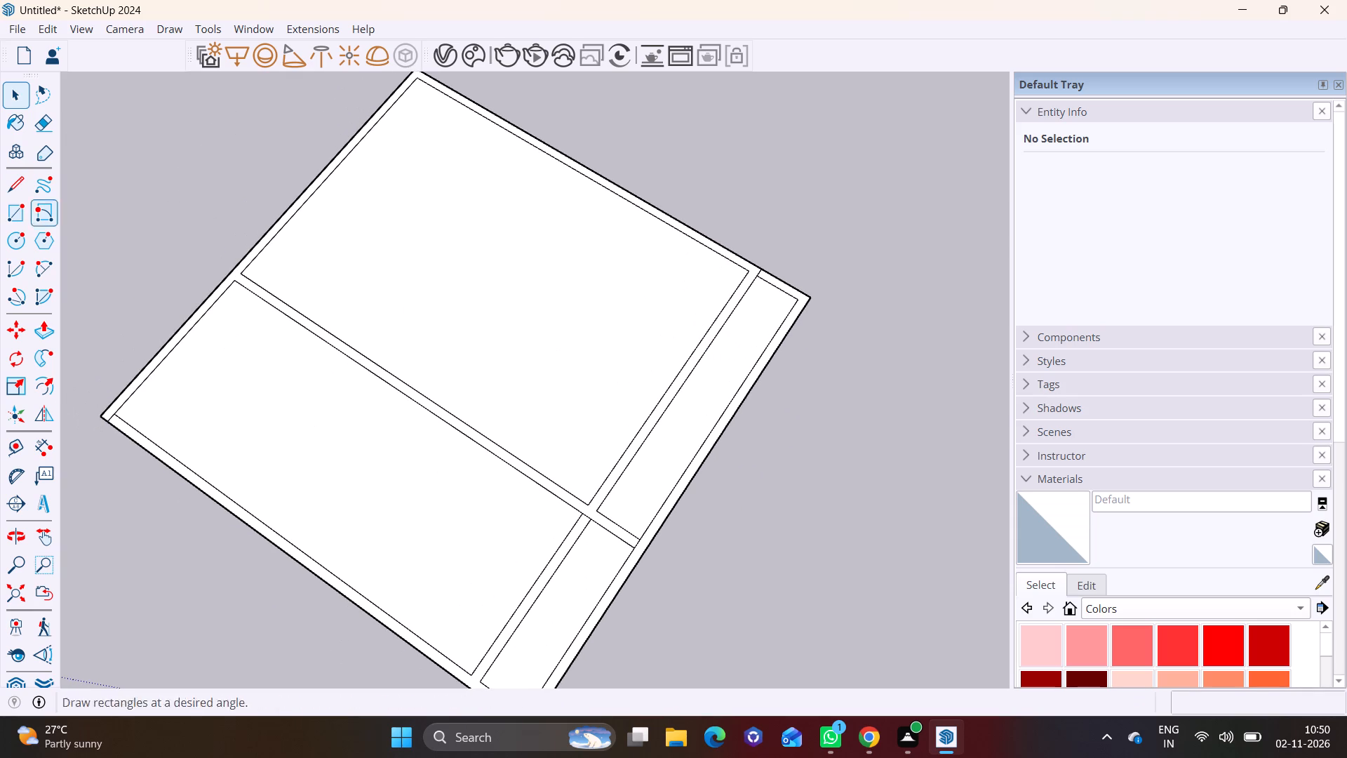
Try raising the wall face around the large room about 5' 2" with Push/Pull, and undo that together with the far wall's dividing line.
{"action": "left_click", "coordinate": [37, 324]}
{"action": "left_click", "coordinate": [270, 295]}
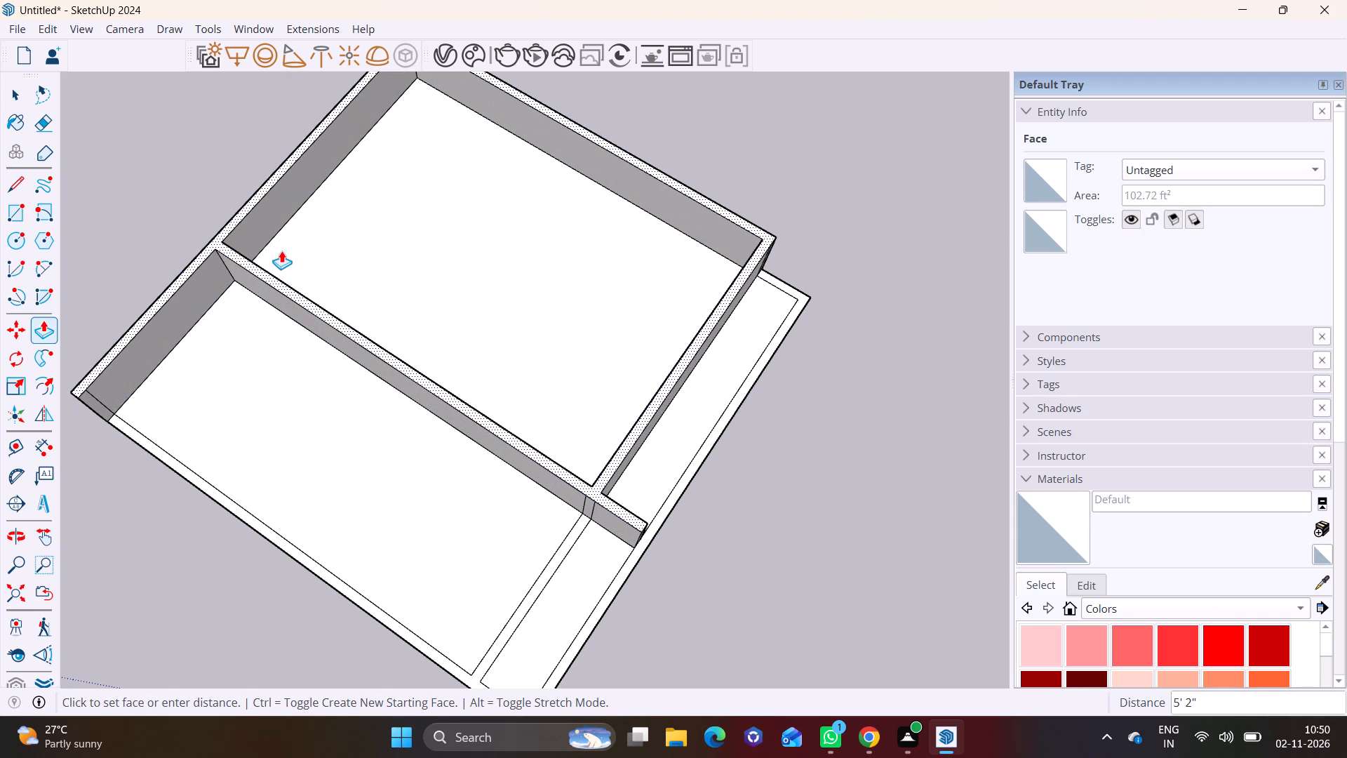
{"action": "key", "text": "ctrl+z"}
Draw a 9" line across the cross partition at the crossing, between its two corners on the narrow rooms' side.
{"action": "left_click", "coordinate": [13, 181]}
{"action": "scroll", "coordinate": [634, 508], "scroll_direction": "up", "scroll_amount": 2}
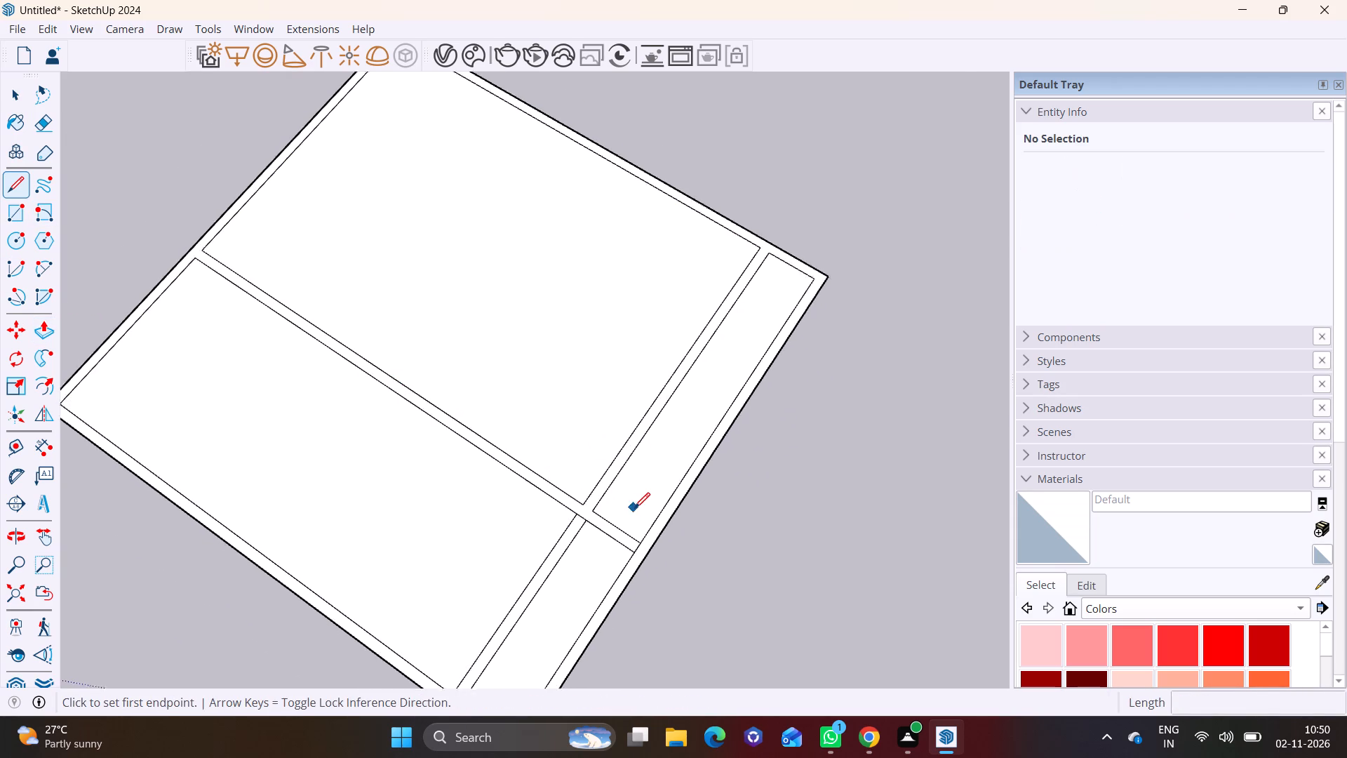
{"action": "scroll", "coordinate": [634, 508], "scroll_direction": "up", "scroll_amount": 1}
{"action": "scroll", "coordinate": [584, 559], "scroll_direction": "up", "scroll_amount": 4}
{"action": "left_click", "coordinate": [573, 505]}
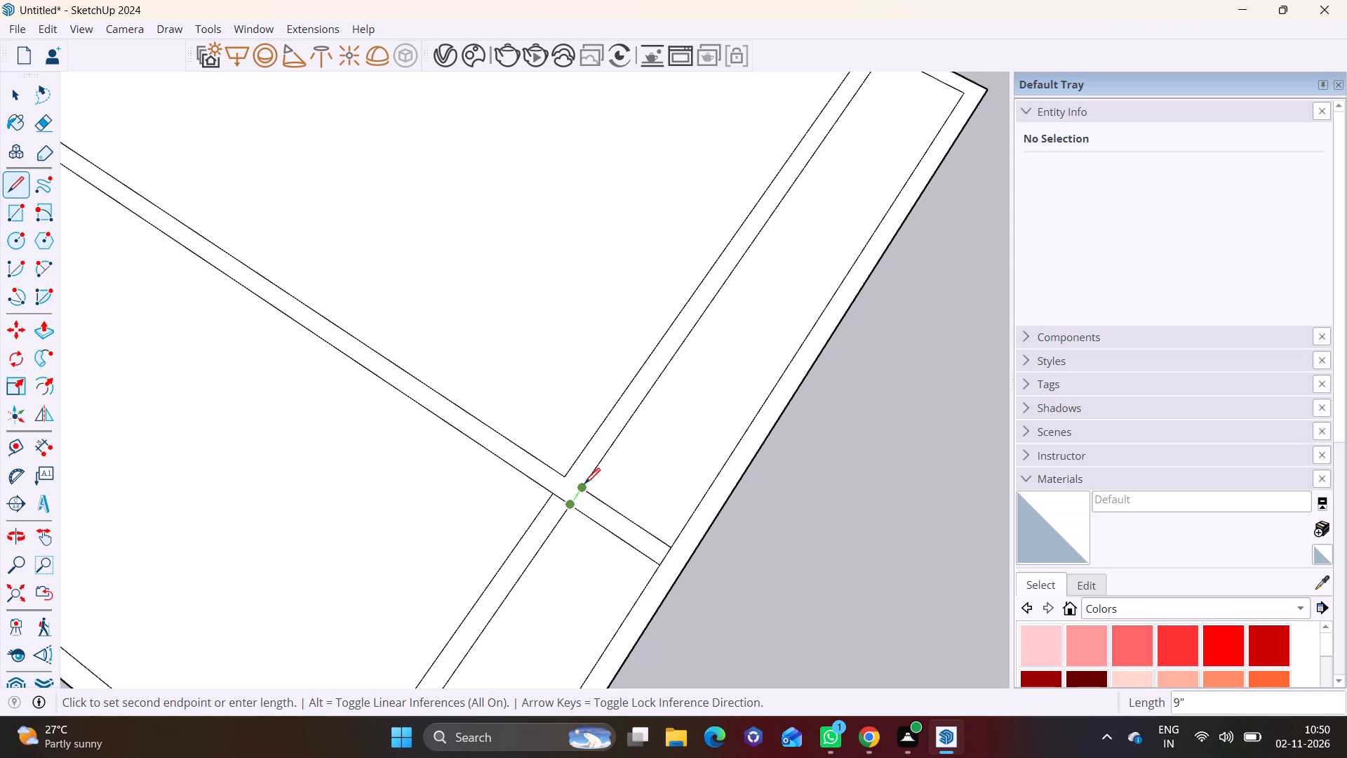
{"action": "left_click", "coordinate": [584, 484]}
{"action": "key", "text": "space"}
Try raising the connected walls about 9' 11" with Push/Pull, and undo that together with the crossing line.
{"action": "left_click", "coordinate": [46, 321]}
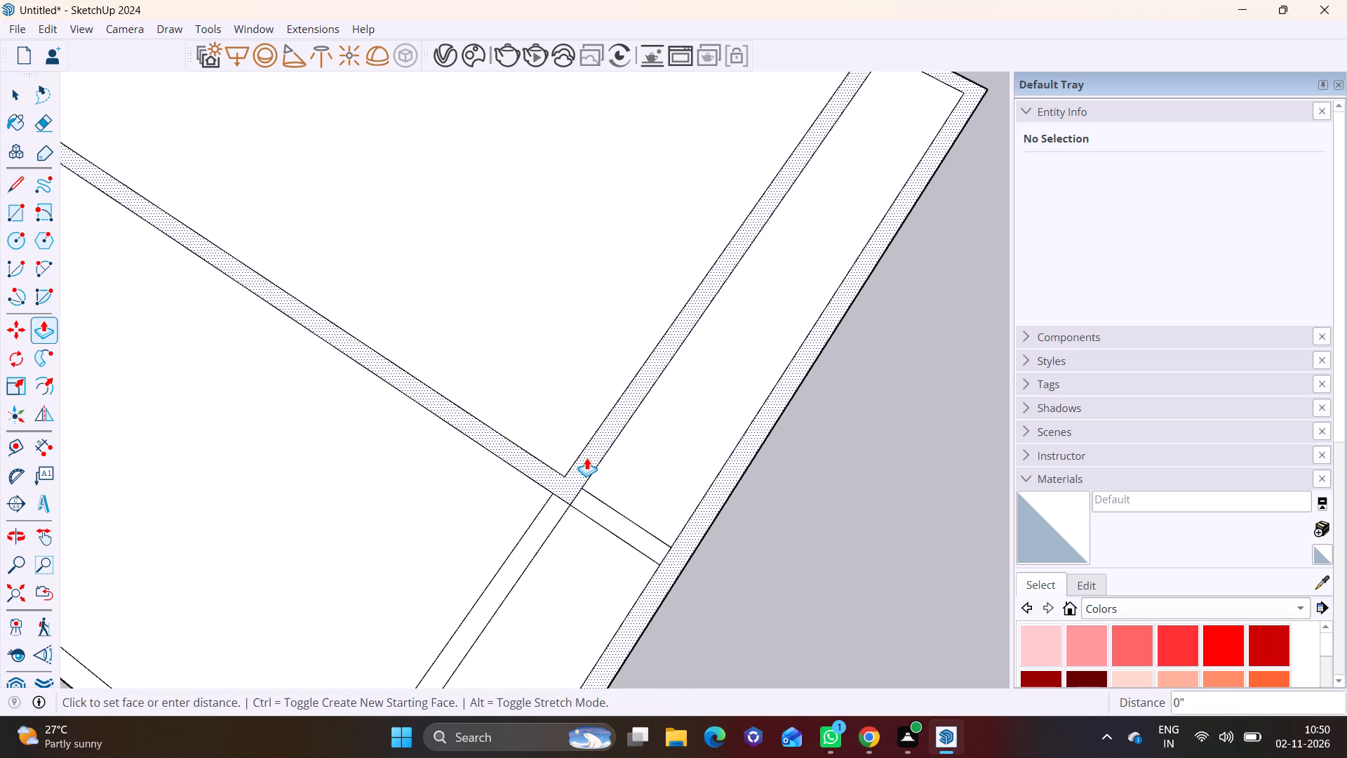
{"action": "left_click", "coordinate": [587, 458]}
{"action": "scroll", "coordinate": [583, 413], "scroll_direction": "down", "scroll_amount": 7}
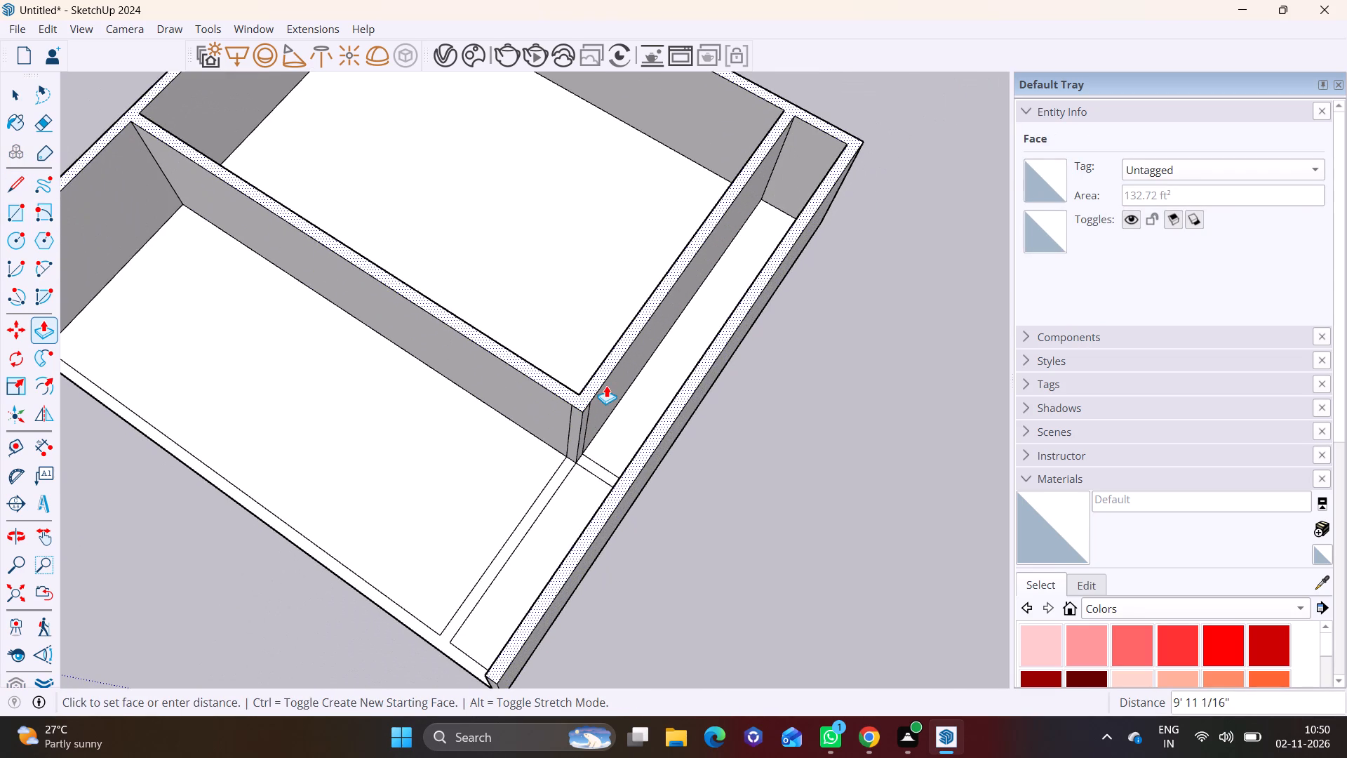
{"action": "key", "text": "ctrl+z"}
Draw 9" dividing lines across the cross partition and the far wall, both in line with the long partition's narrow-room face.
{"action": "middle_click_drag", "start_coordinate": [728, 435], "coordinate": [373, 569]}
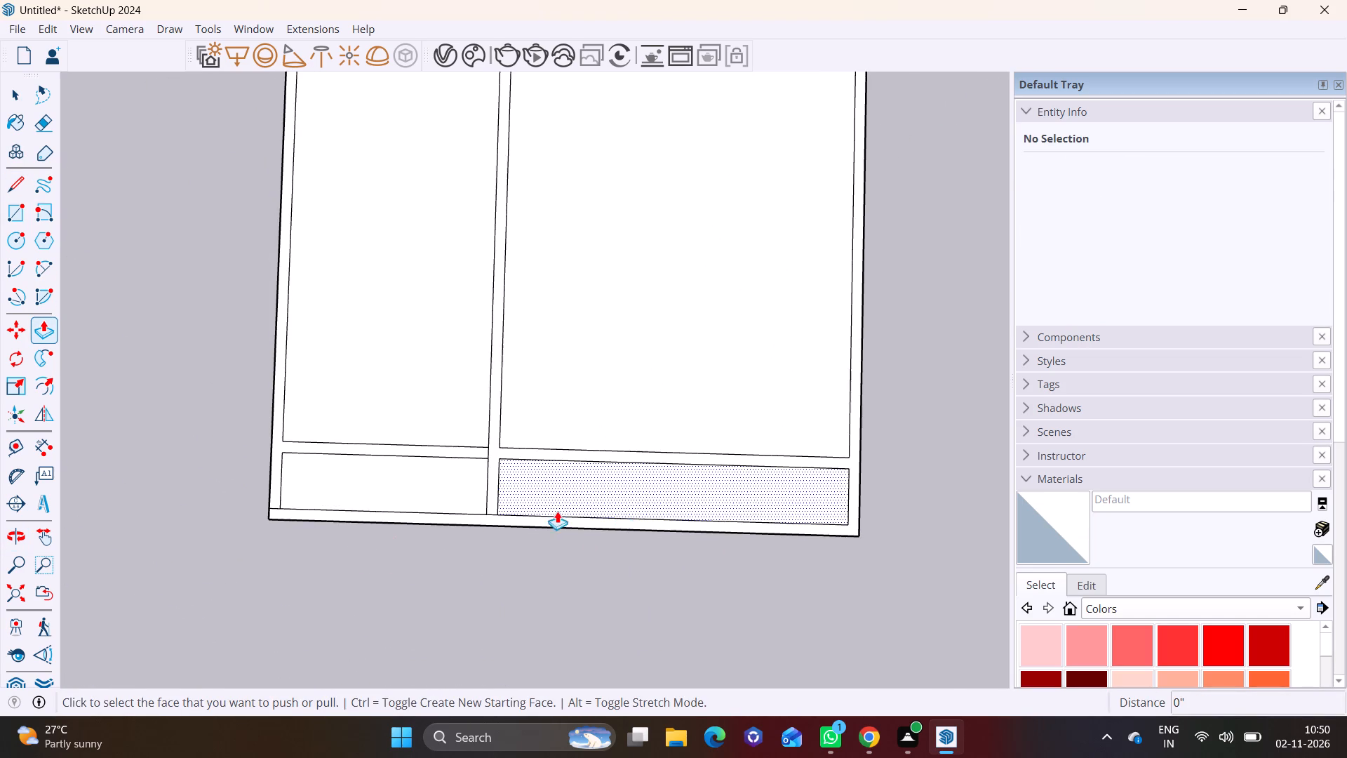
{"action": "scroll", "coordinate": [737, 491], "scroll_direction": "up", "scroll_amount": 3}
{"action": "left_click", "coordinate": [20, 187]}
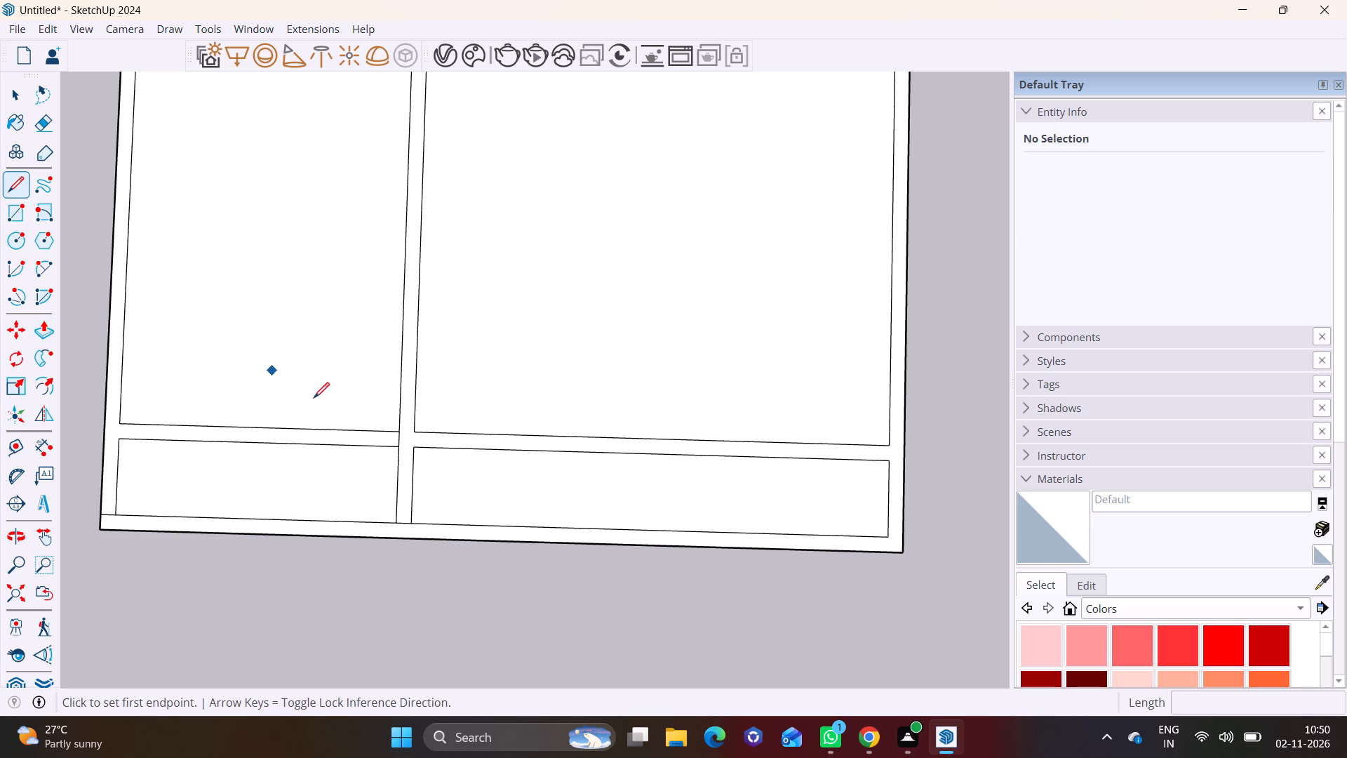
{"action": "left_click", "coordinate": [396, 449]}
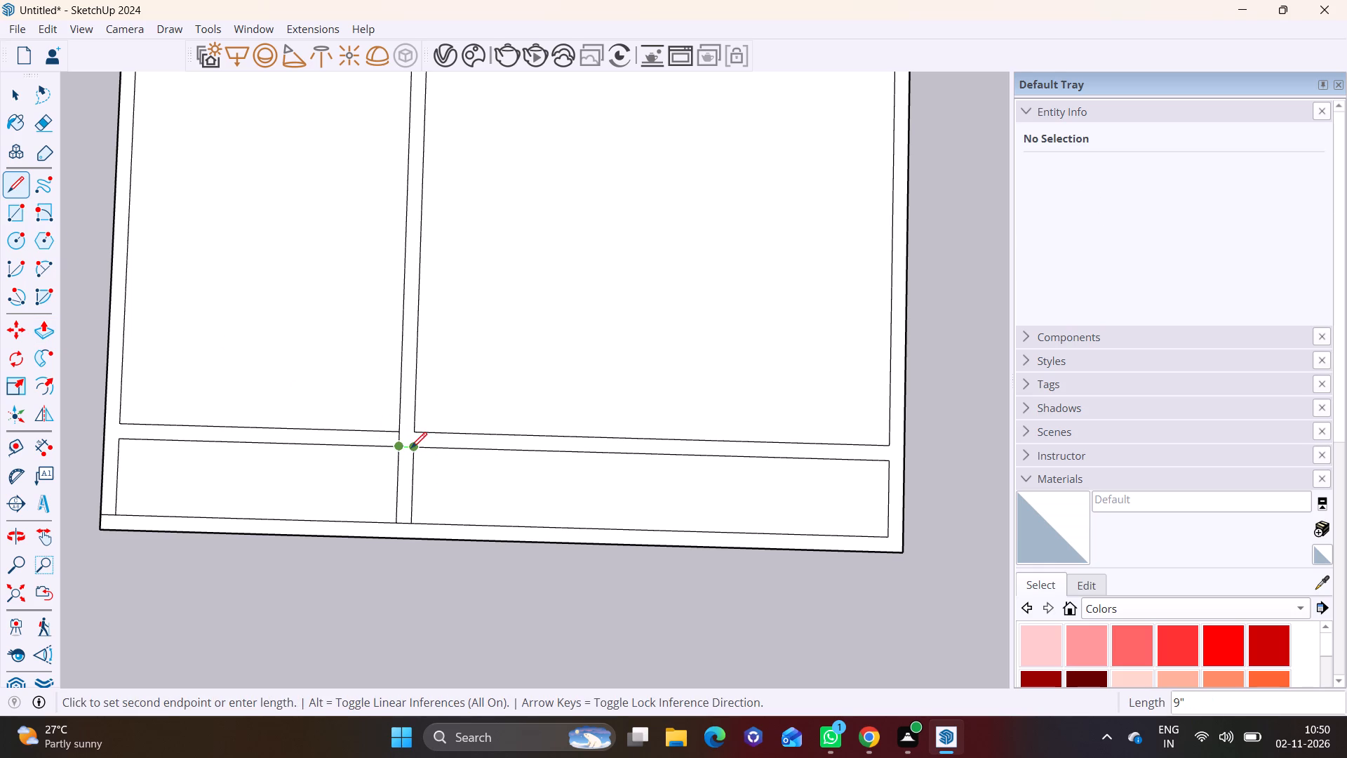
{"action": "left_click", "coordinate": [411, 448]}
{"action": "left_click", "coordinate": [8, 178]}
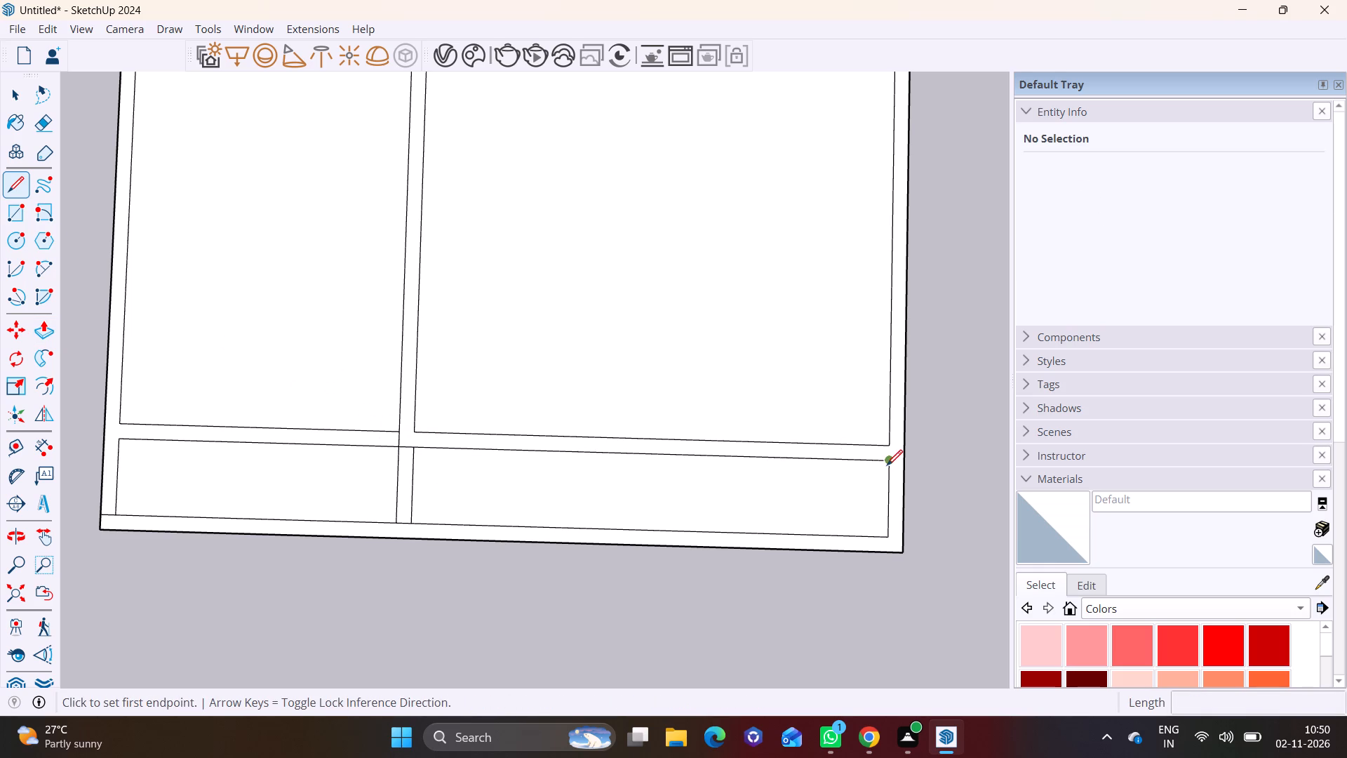
{"action": "left_click", "coordinate": [889, 461]}
{"action": "left_click", "coordinate": [909, 460]}
{"action": "key", "text": "space"}
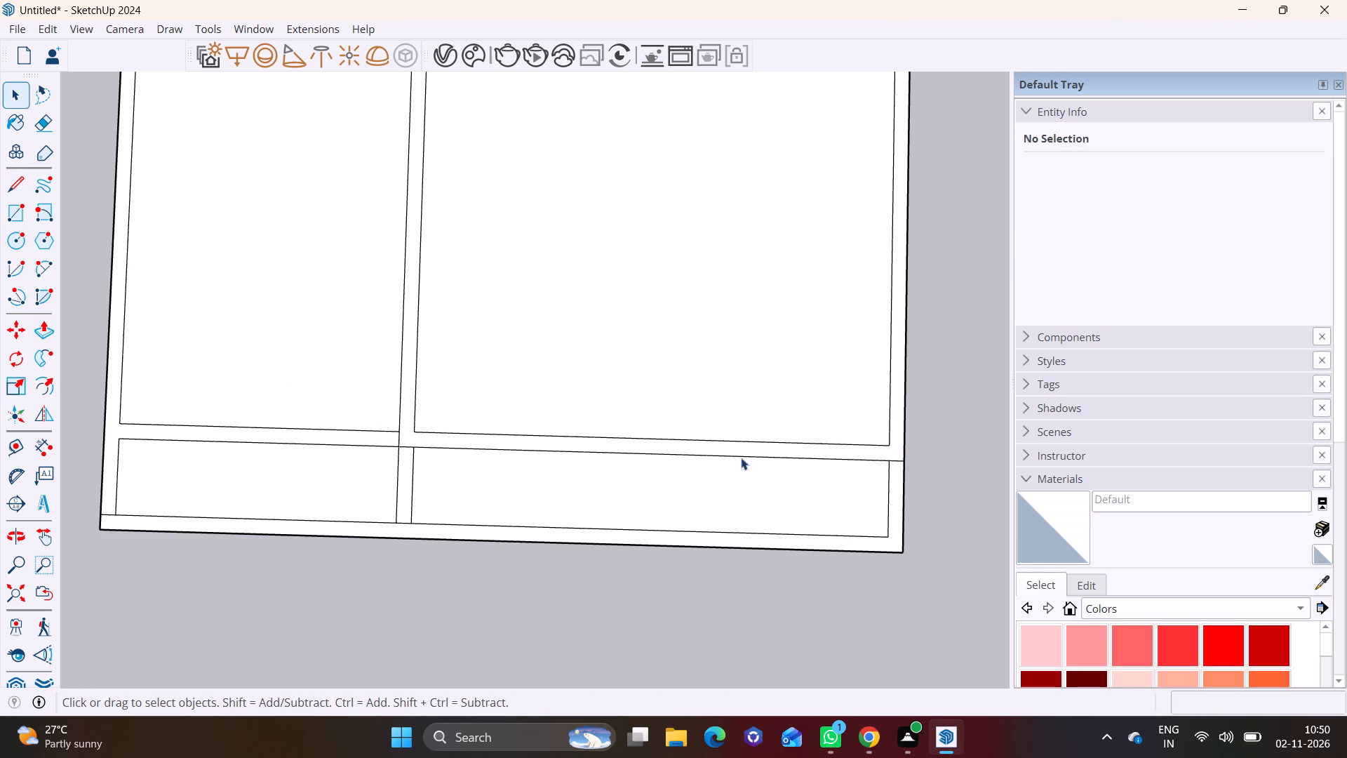
Raise the wall face around the large room, including the adjoining room's connected side wall, to 10' with Push/Pull.
{"action": "scroll", "coordinate": [741, 459], "scroll_direction": "down", "scroll_amount": 3}
{"action": "left_click", "coordinate": [39, 318]}
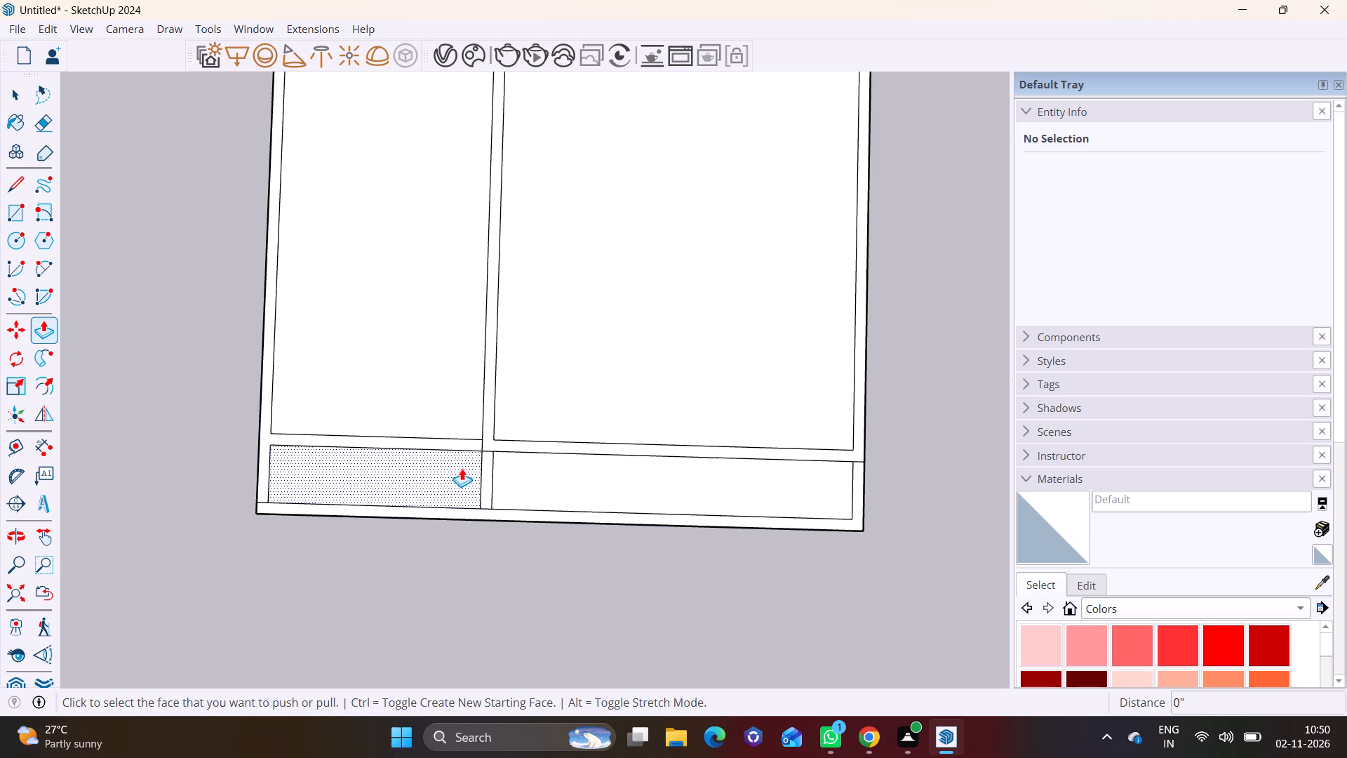
{"action": "left_click", "coordinate": [506, 444]}
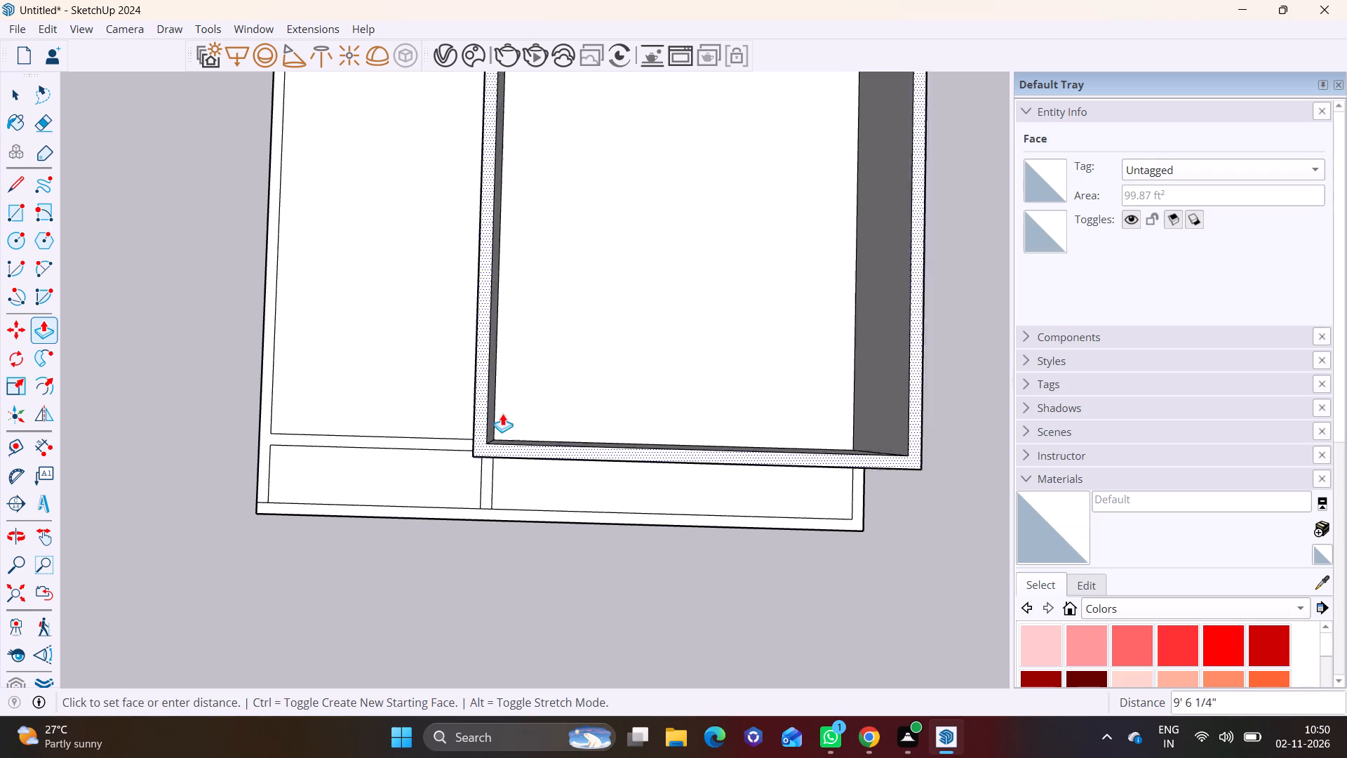
{"action": "scroll", "coordinate": [502, 411], "scroll_direction": "down", "scroll_amount": 7}
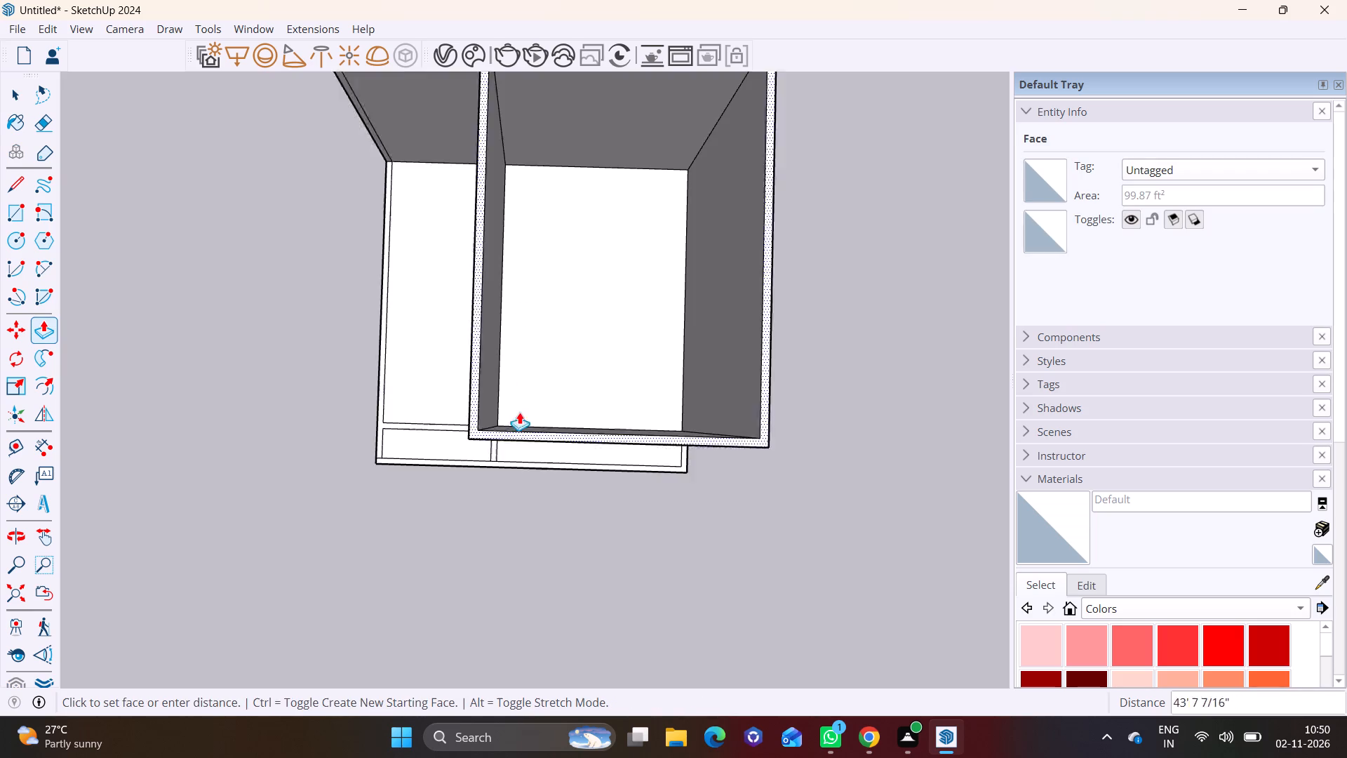
{"action": "scroll", "coordinate": [516, 419], "scroll_direction": "down", "scroll_amount": 5}
{"action": "middle_click_drag", "start_coordinate": [521, 408], "coordinate": [860, 95]}
{"action": "middle_click_drag", "start_coordinate": [632, 173], "coordinate": [671, 331]}
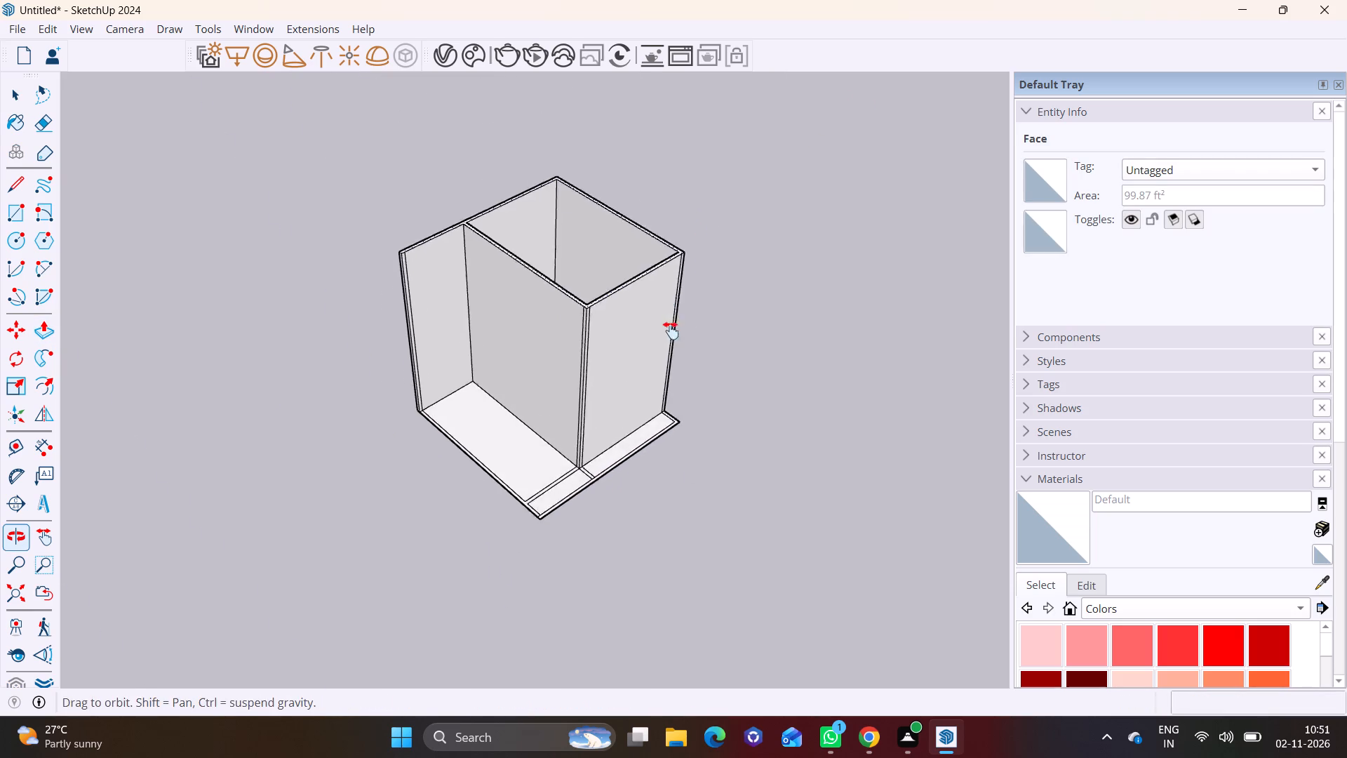
{"action": "middle_click_drag", "start_coordinate": [671, 331], "coordinate": [678, 345]}
{"action": "scroll", "coordinate": [643, 416], "scroll_direction": "up", "scroll_amount": 5}
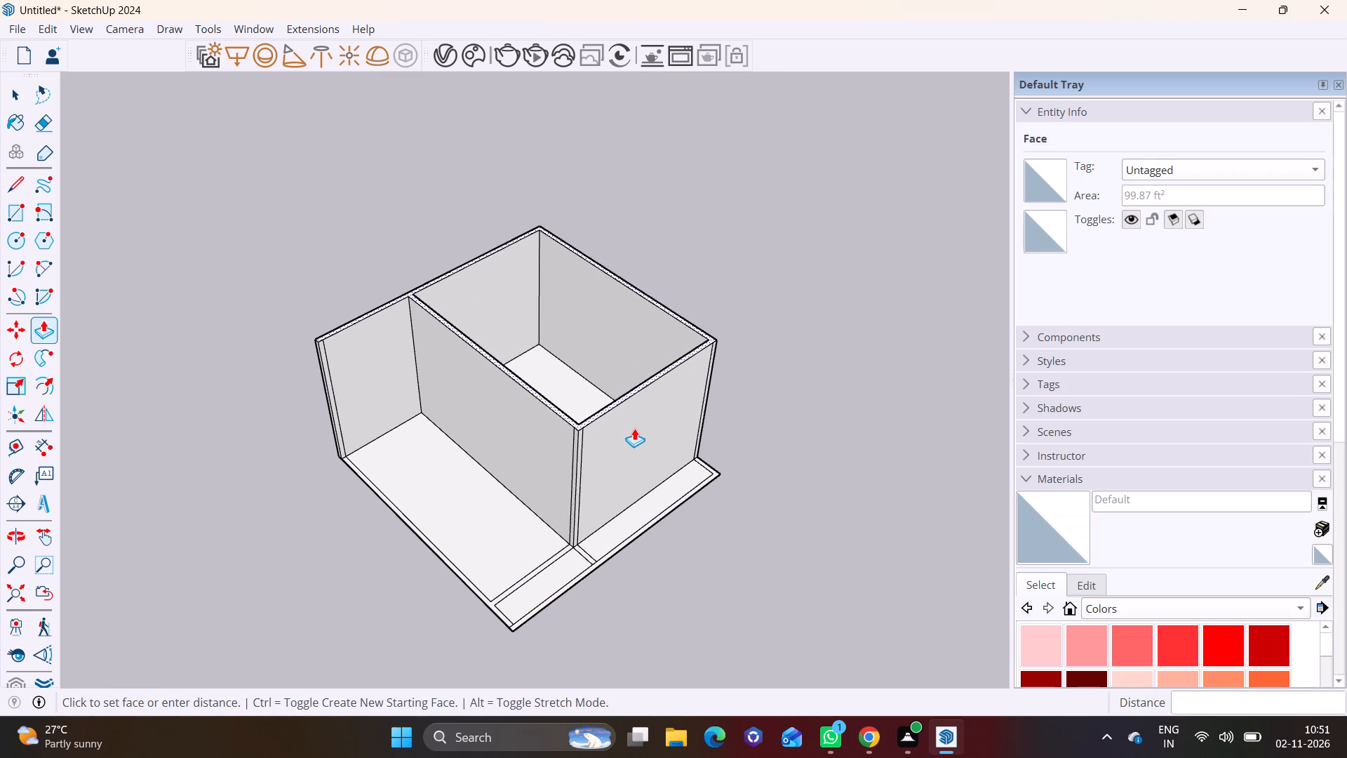
{"action": "scroll", "coordinate": [634, 428], "scroll_direction": "up", "scroll_amount": 1}
{"action": "middle_click_drag", "start_coordinate": [641, 469], "coordinate": [764, 370]}
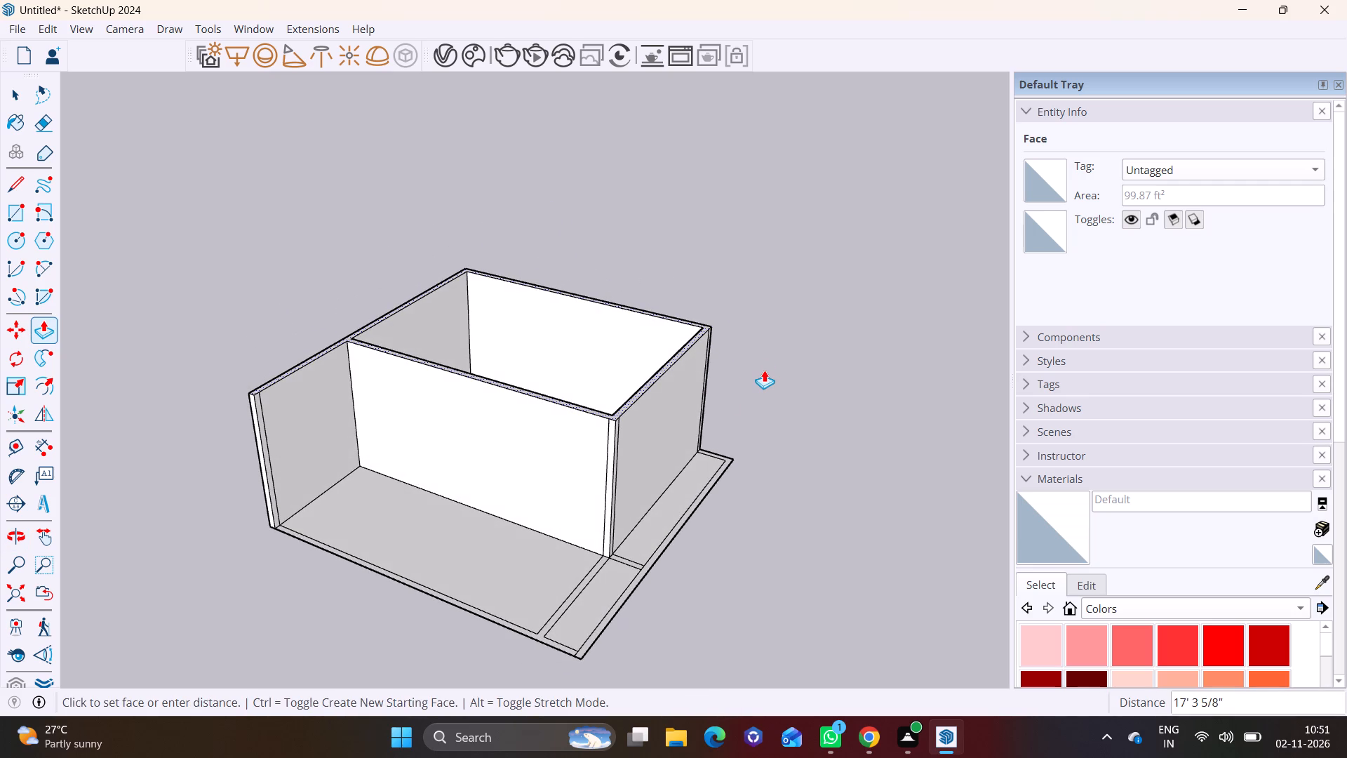
{"action": "key", "text": "0"}
{"action": "key", "text": "BackSpace"}
{"action": "type", "text": "10'"}
{"action": "key", "text": "Return"}
{"action": "key", "text": "space"}
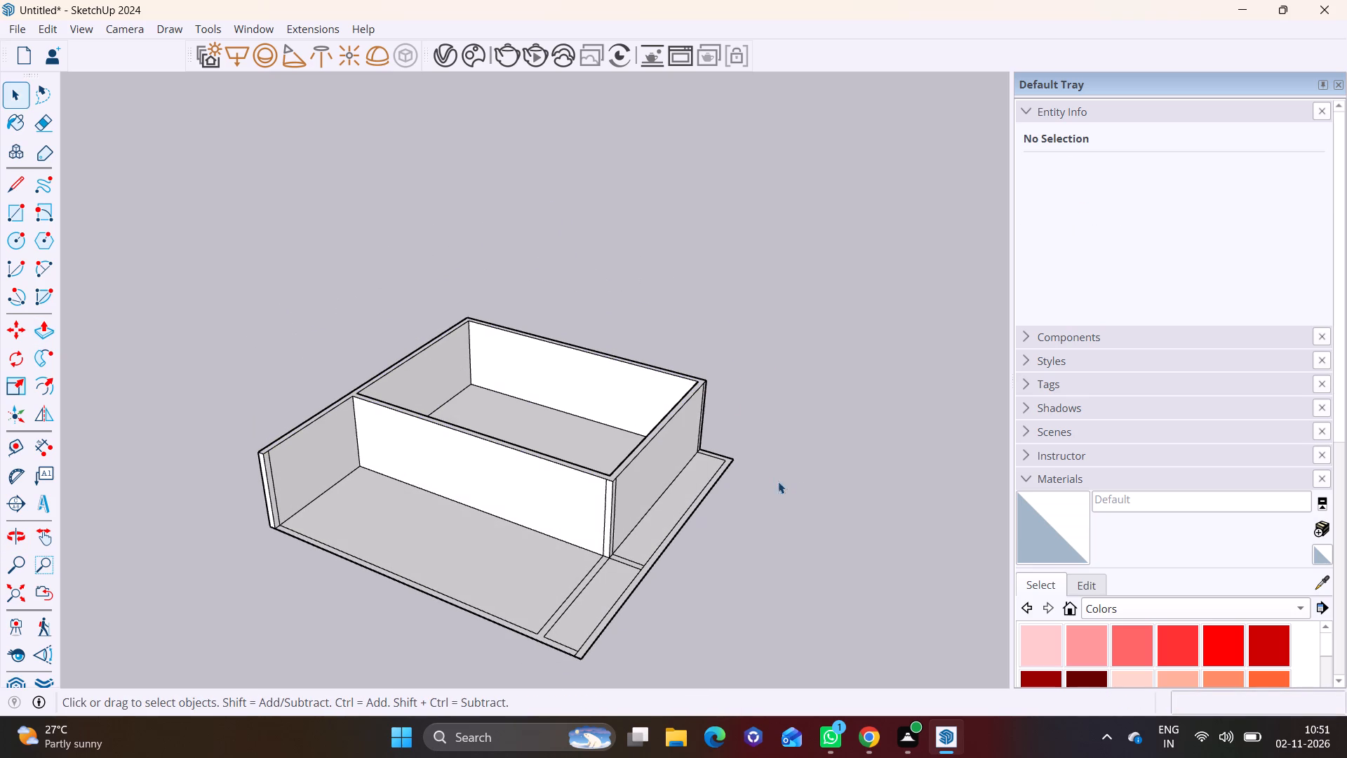
{"action": "left_click", "coordinate": [805, 486]}
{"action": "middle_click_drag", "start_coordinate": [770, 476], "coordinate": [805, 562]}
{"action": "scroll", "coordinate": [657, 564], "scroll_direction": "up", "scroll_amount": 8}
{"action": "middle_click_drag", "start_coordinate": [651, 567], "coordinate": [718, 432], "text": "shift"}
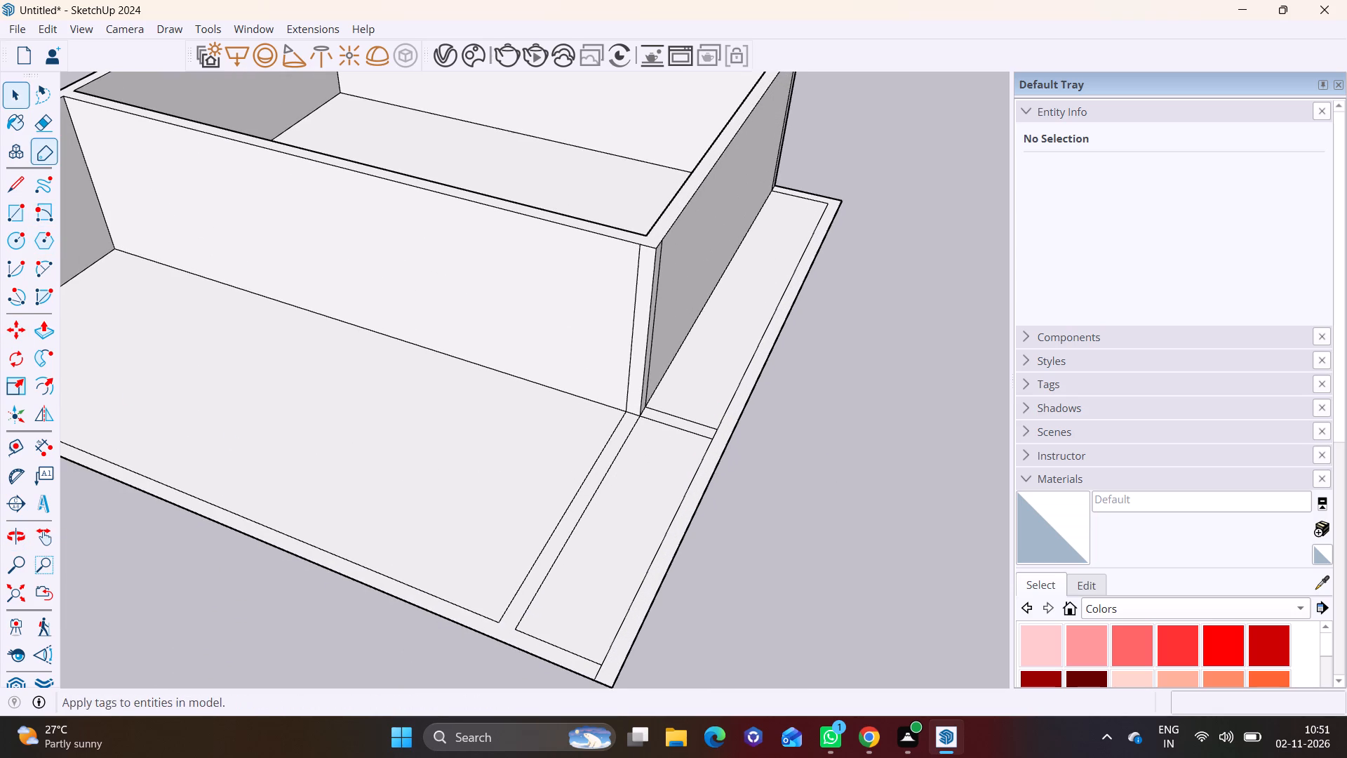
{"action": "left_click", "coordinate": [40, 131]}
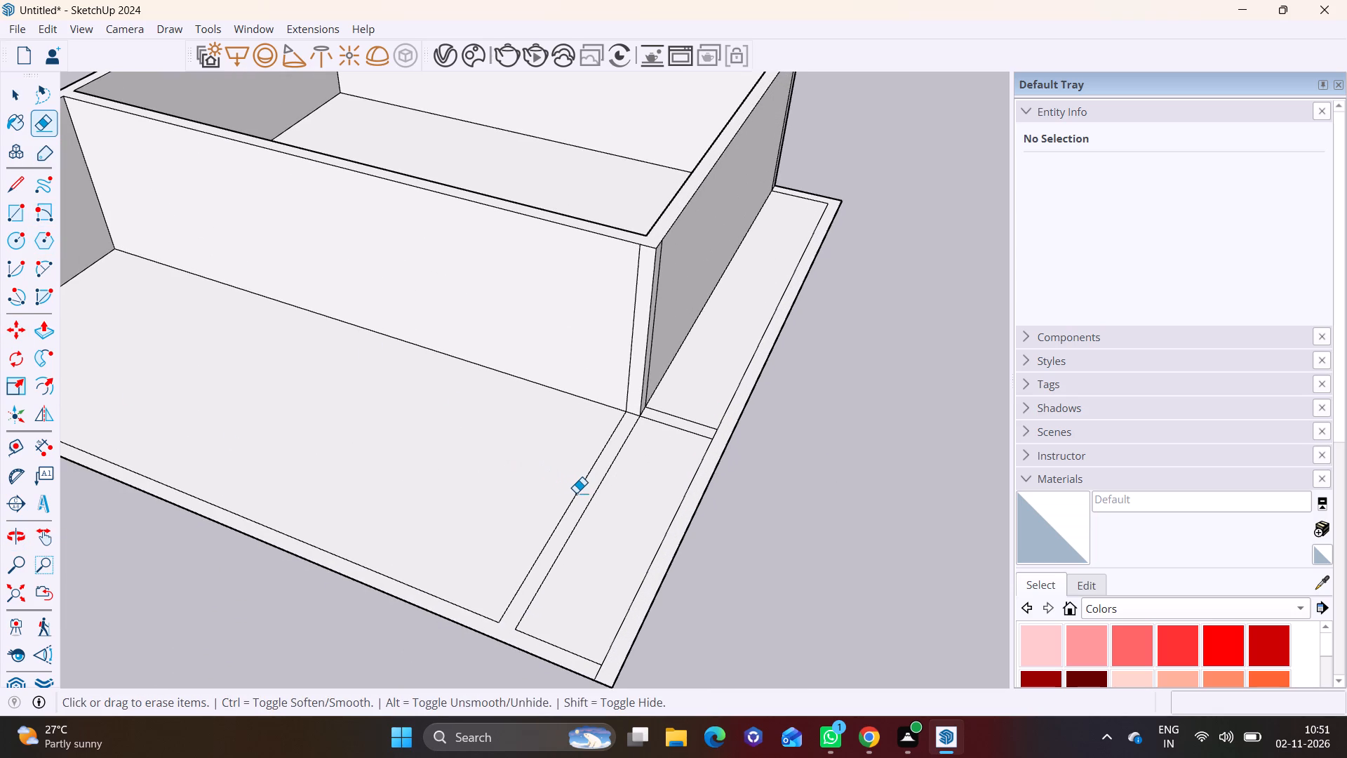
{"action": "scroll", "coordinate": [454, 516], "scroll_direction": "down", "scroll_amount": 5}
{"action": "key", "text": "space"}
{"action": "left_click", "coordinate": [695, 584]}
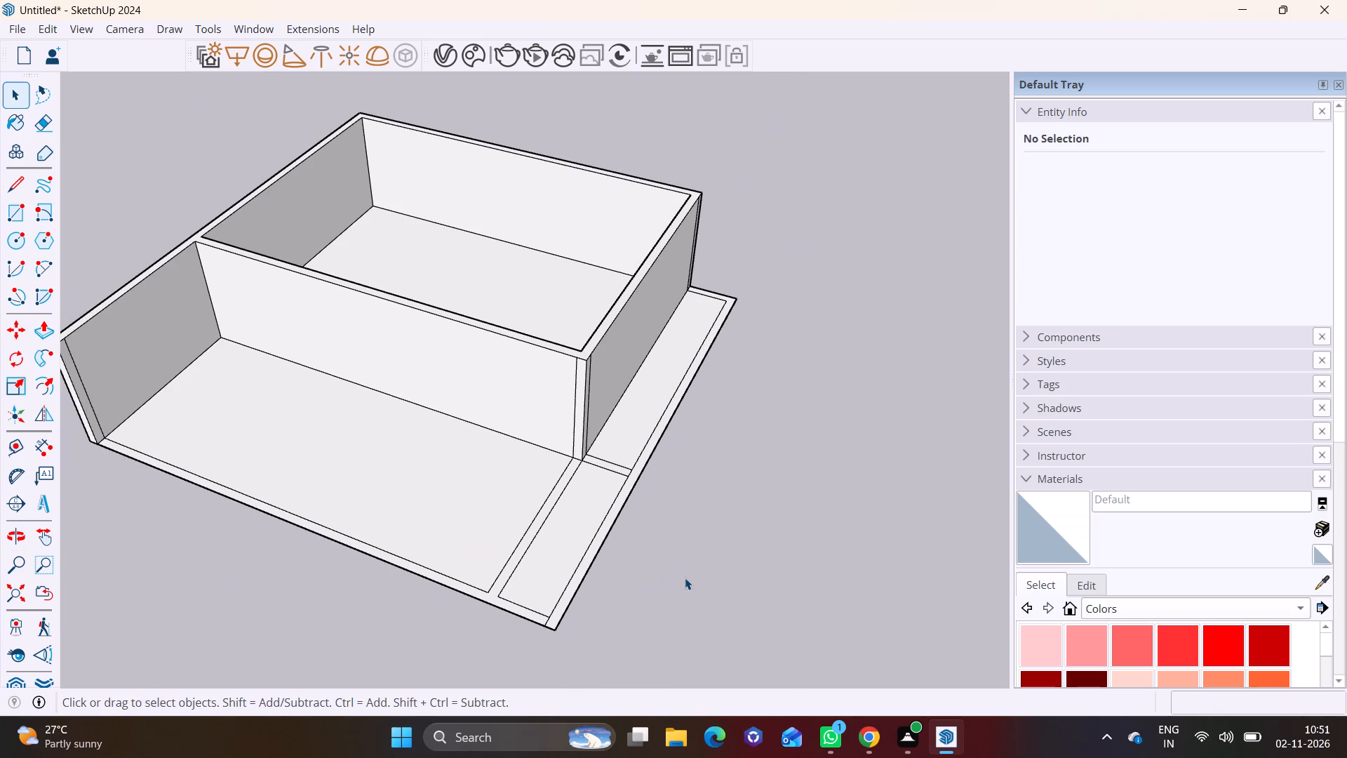
Draw a vertical 40' by 1' rotated rectangle down from the far wall's outer bottom edge, on the plan's underside.
{"action": "middle_click_drag", "start_coordinate": [666, 569], "coordinate": [741, 171]}
{"action": "scroll", "coordinate": [558, 438], "scroll_direction": "up", "scroll_amount": 2}
{"action": "middle_click_drag", "start_coordinate": [615, 360], "coordinate": [834, 291]}
{"action": "scroll", "coordinate": [544, 349], "scroll_direction": "down", "scroll_amount": 3}
{"action": "middle_click_drag", "start_coordinate": [572, 354], "coordinate": [557, 331]}
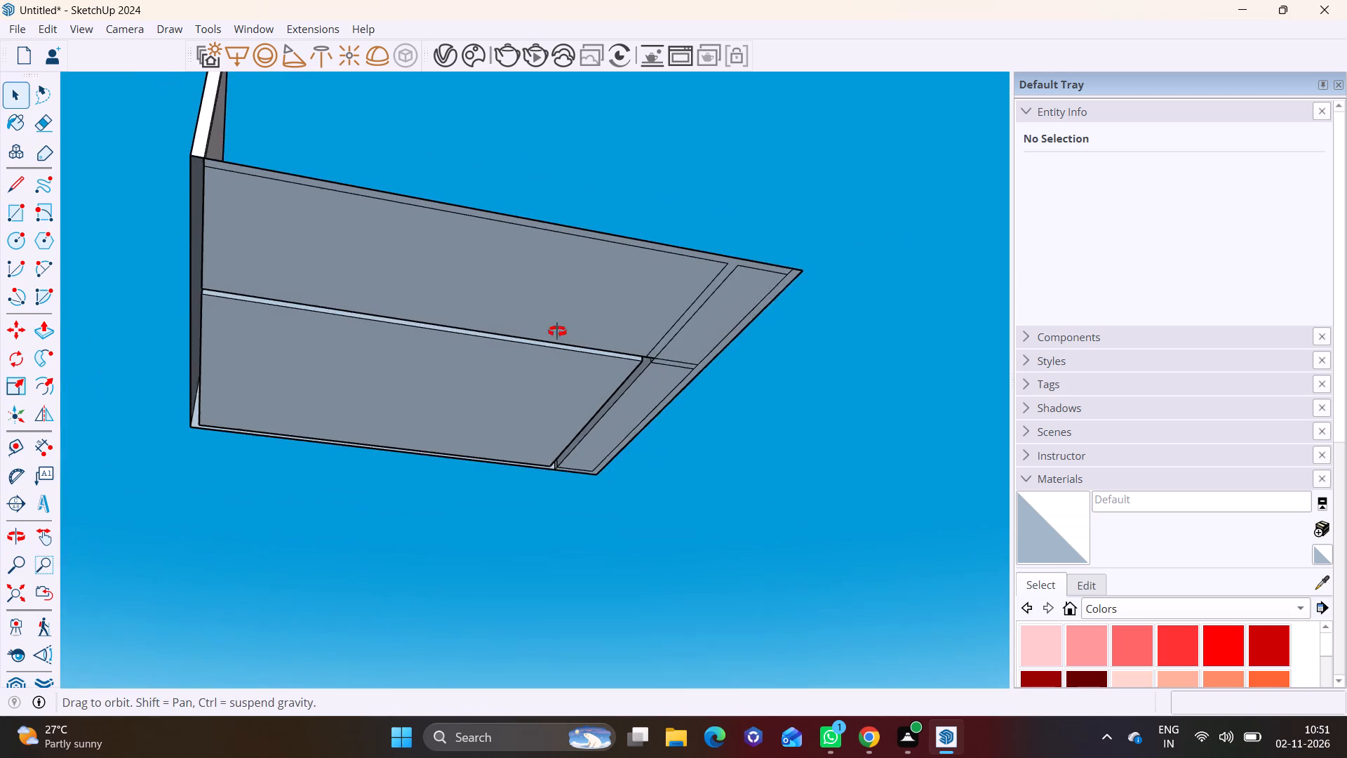
{"action": "middle_click_drag", "start_coordinate": [557, 331], "coordinate": [501, 207]}
{"action": "scroll", "coordinate": [302, 420], "scroll_direction": "up", "scroll_amount": 1}
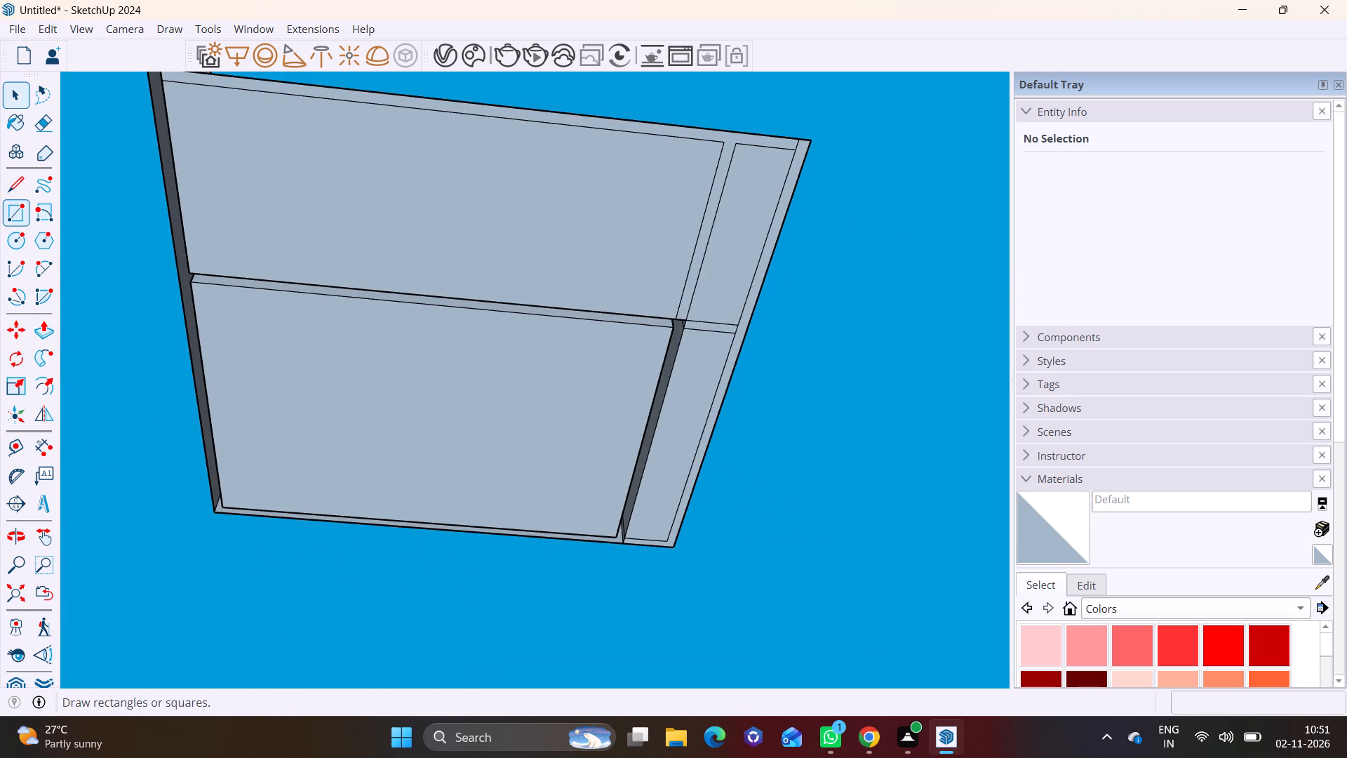
{"action": "left_click", "coordinate": [41, 207]}
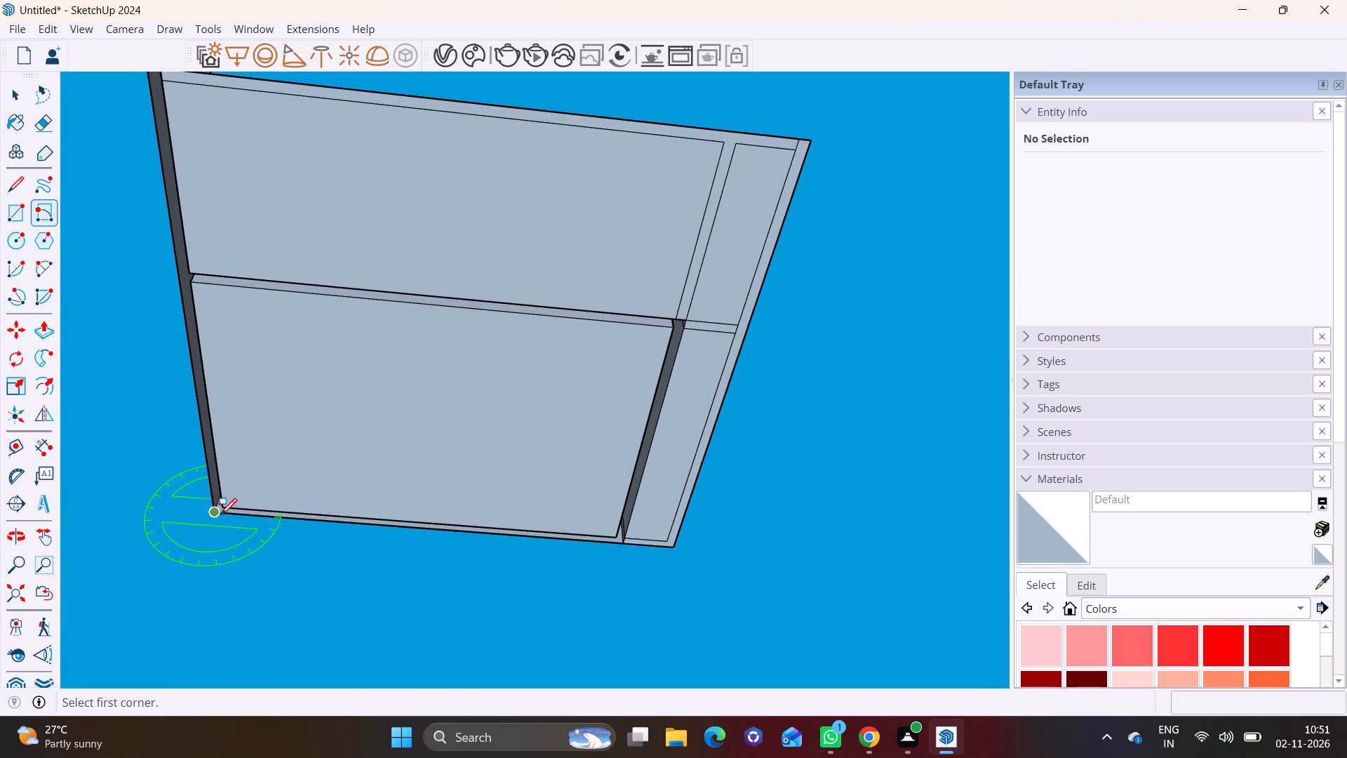
{"action": "left_click", "coordinate": [215, 514]}
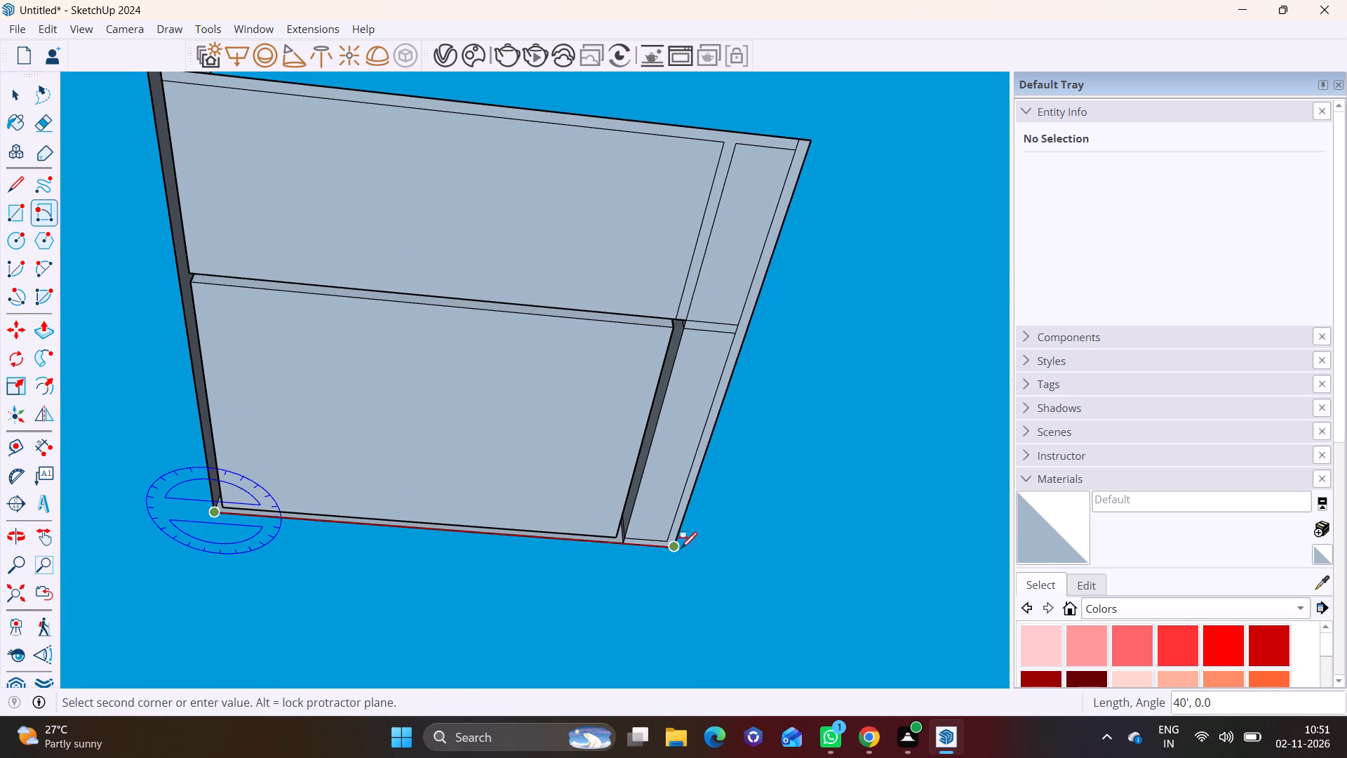
{"action": "left_click", "coordinate": [677, 548]}
{"action": "type", "text": "1'"}
{"action": "key", "text": "Return"}
{"action": "key", "text": "space"}
Make a group of the 40' by 1' rectangle and its edges.
{"action": "scroll", "coordinate": [596, 564], "scroll_direction": "up", "scroll_amount": 5}
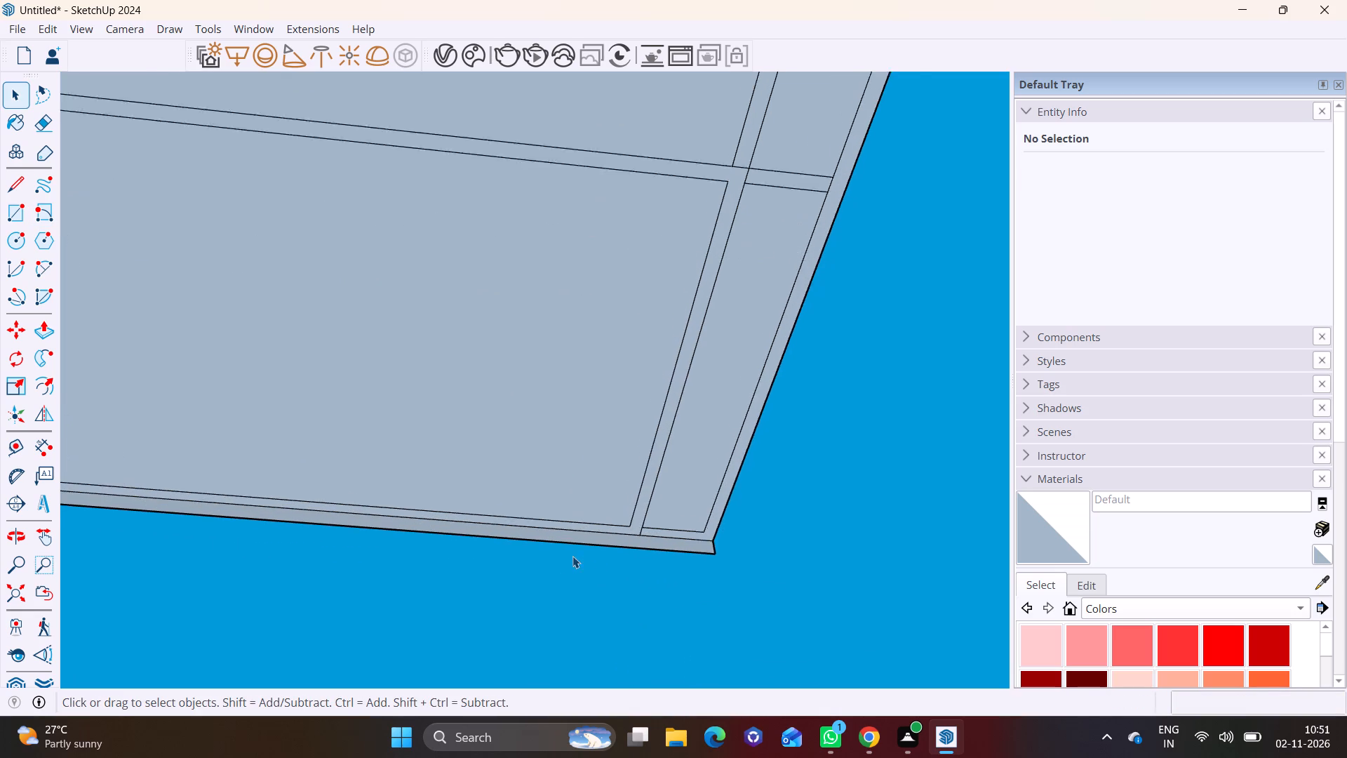
{"action": "scroll", "coordinate": [572, 556], "scroll_direction": "up", "scroll_amount": 2}
{"action": "double_click", "coordinate": [530, 535]}
{"action": "right_click", "coordinate": [530, 535]}
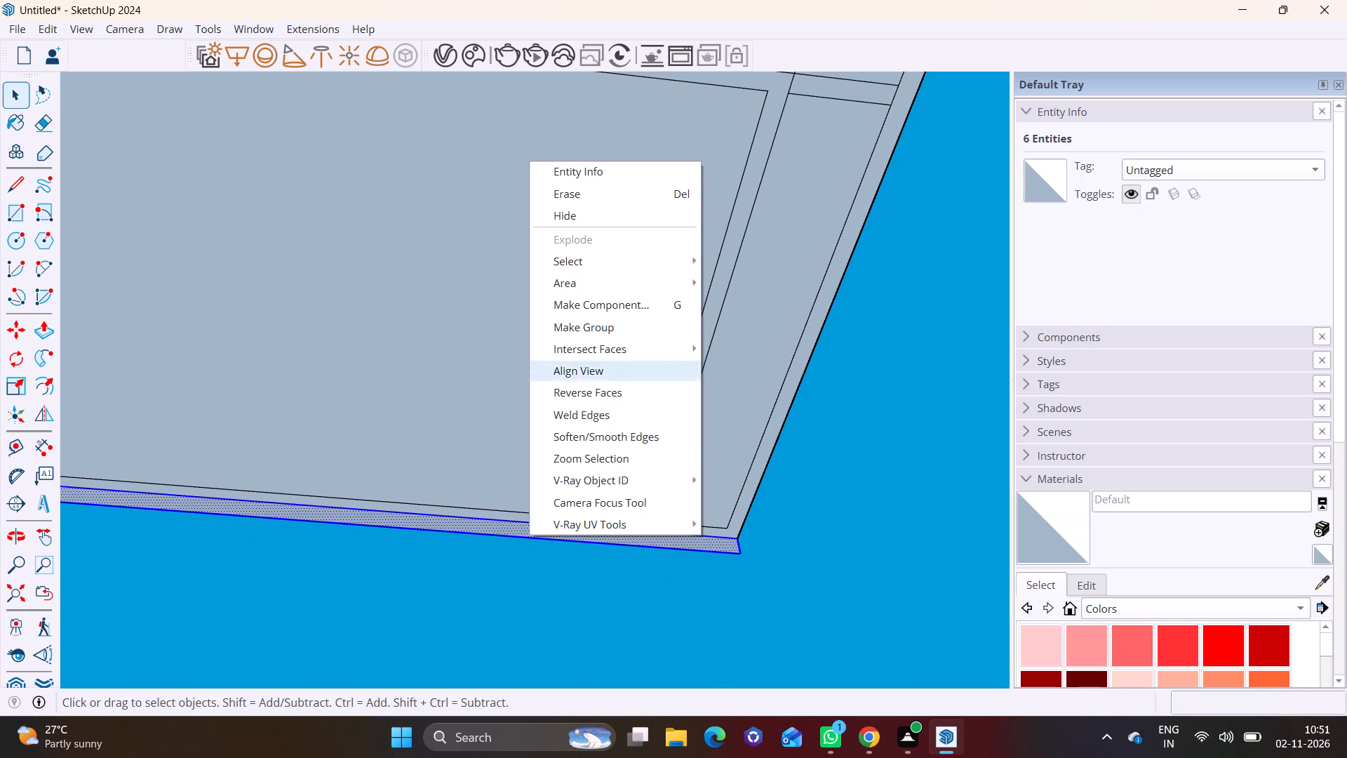
{"action": "left_click", "coordinate": [572, 331]}
Inside the group, Push/Pull the rectangle under the whole floor plan to the opposite outer edge as a 1' thick base slab.
{"action": "triple_click", "coordinate": [422, 521]}
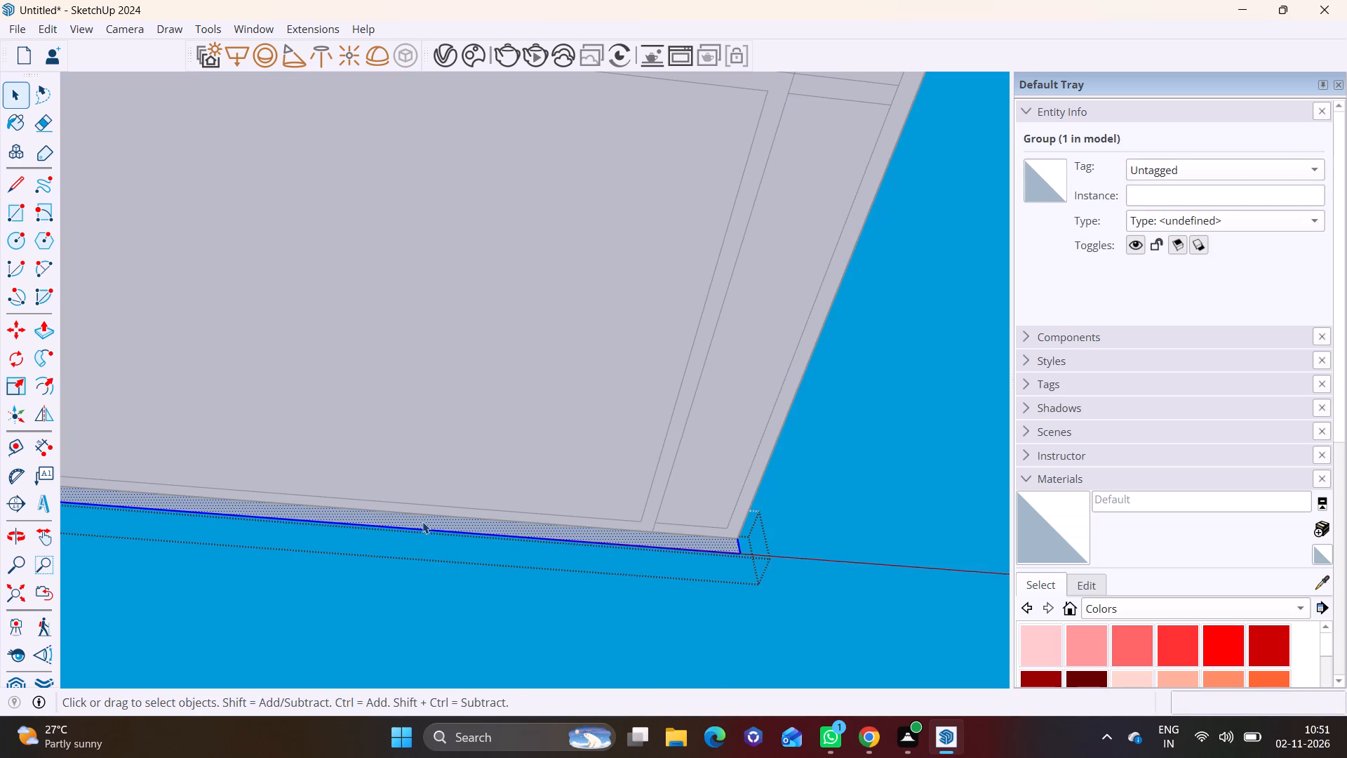
{"action": "left_click", "coordinate": [40, 329]}
{"action": "left_click", "coordinate": [329, 514]}
{"action": "scroll", "coordinate": [427, 391], "scroll_direction": "down", "scroll_amount": 3}
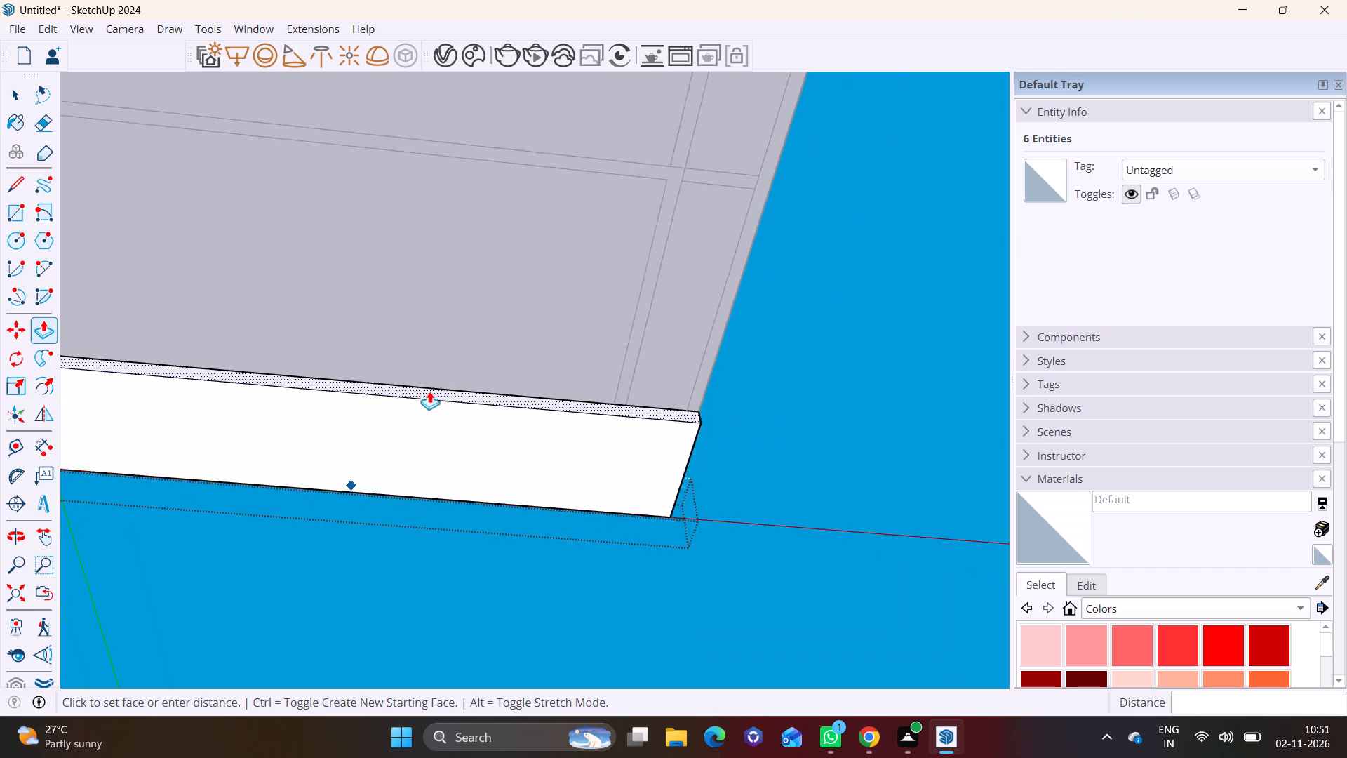
{"action": "scroll", "coordinate": [429, 391], "scroll_direction": "down", "scroll_amount": 6}
{"action": "middle_click_drag", "start_coordinate": [535, 175], "coordinate": [600, 417]}
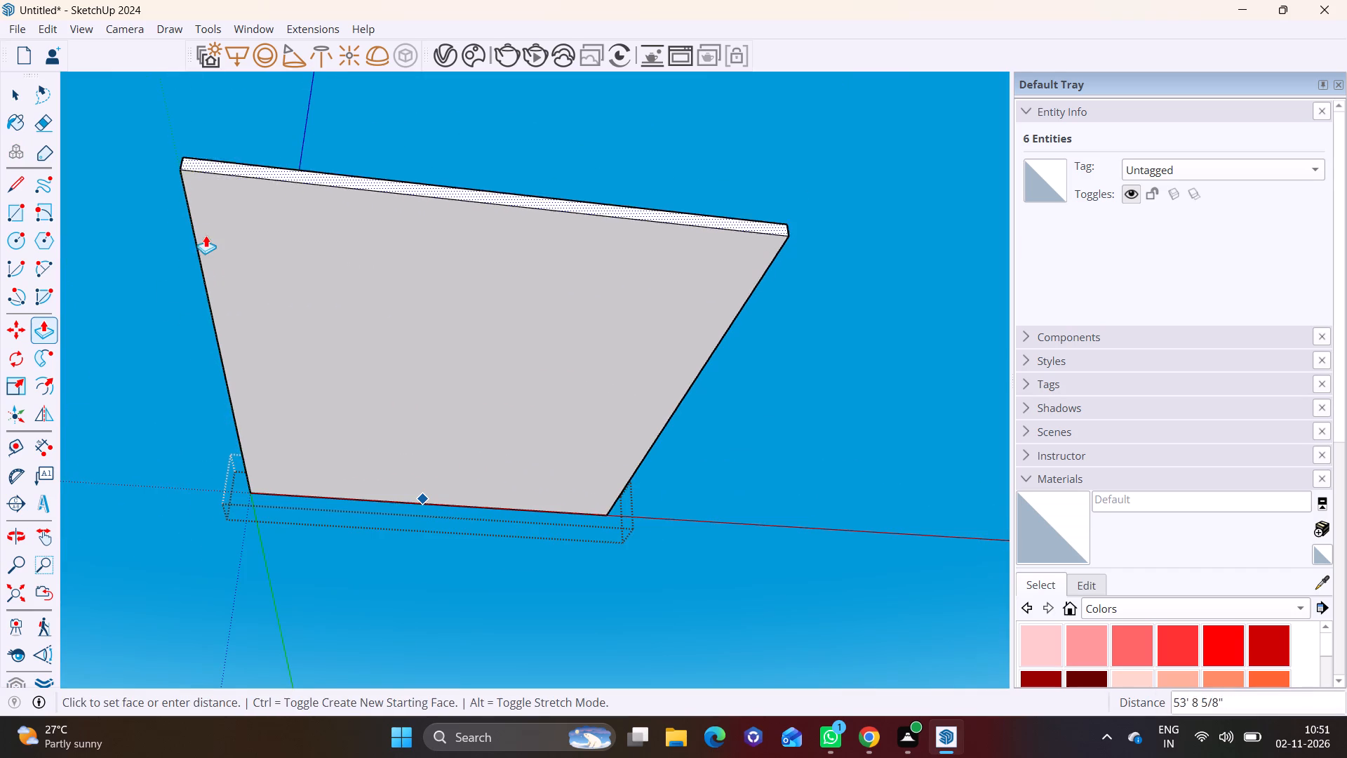
{"action": "middle_click_drag", "start_coordinate": [206, 236], "coordinate": [213, 478]}
{"action": "left_click", "coordinate": [203, 378]}
{"action": "key", "text": "space"}
{"action": "left_click", "coordinate": [305, 566]}
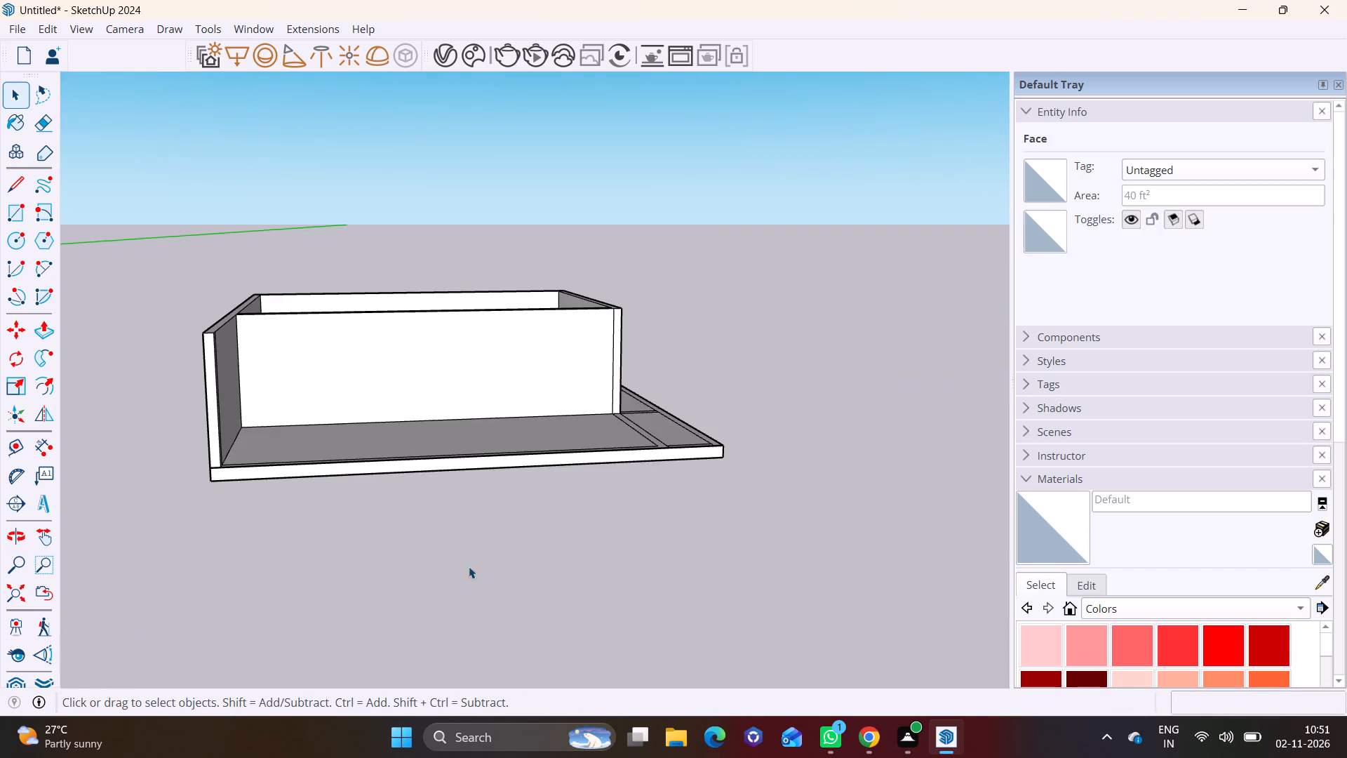
Examine the raised walls and the base slab beneath the floor plan from several angles.
{"action": "middle_click_drag", "start_coordinate": [469, 566], "coordinate": [342, 686]}
{"action": "scroll", "coordinate": [429, 453], "scroll_direction": "down", "scroll_amount": 3}
{"action": "middle_click_drag", "start_coordinate": [546, 484], "coordinate": [469, 470]}
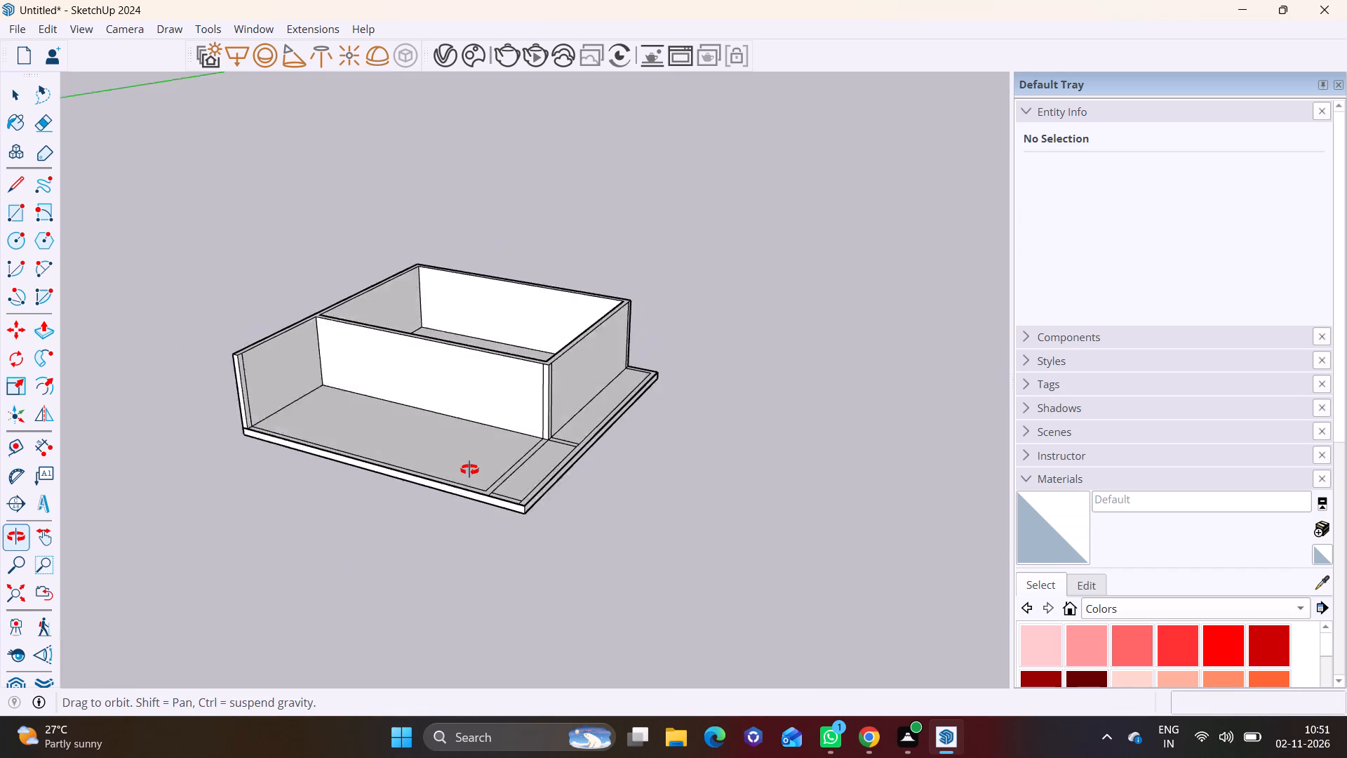
{"action": "middle_click_drag", "start_coordinate": [469, 470], "coordinate": [487, 466]}
{"action": "scroll", "coordinate": [487, 466], "scroll_direction": "down", "scroll_amount": 4}
{"action": "middle_click_drag", "start_coordinate": [515, 483], "coordinate": [608, 340]}
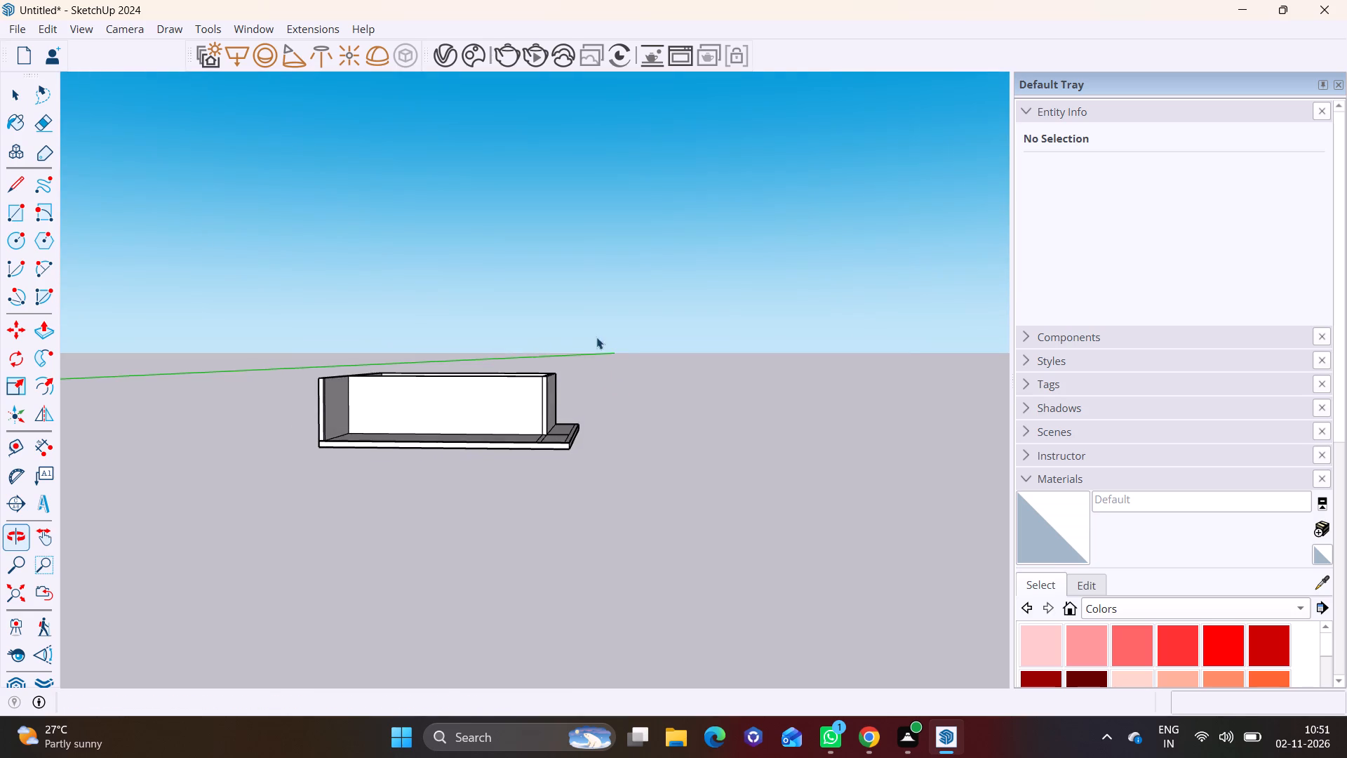
{"action": "scroll", "coordinate": [574, 367], "scroll_direction": "up", "scroll_amount": 5}
{"action": "middle_click_drag", "start_coordinate": [582, 463], "coordinate": [888, 530], "text": "shift"}
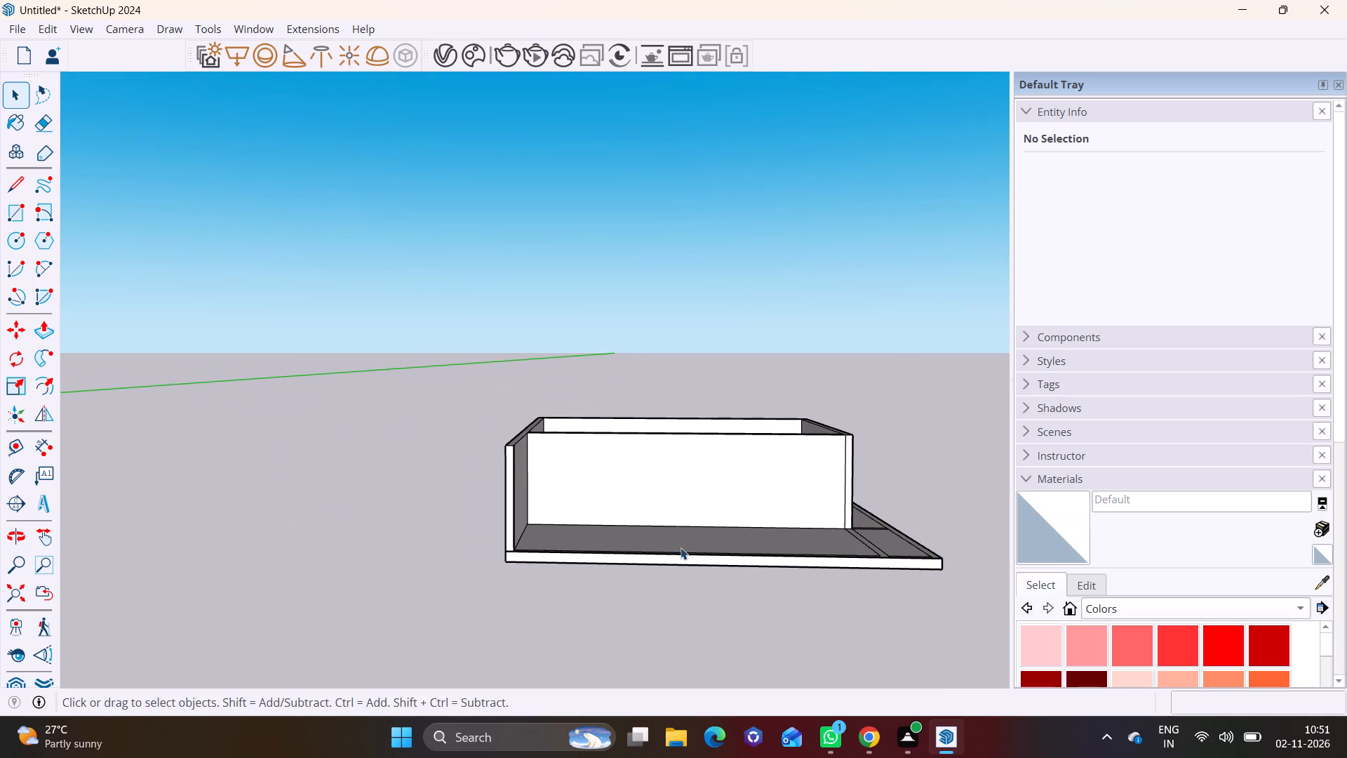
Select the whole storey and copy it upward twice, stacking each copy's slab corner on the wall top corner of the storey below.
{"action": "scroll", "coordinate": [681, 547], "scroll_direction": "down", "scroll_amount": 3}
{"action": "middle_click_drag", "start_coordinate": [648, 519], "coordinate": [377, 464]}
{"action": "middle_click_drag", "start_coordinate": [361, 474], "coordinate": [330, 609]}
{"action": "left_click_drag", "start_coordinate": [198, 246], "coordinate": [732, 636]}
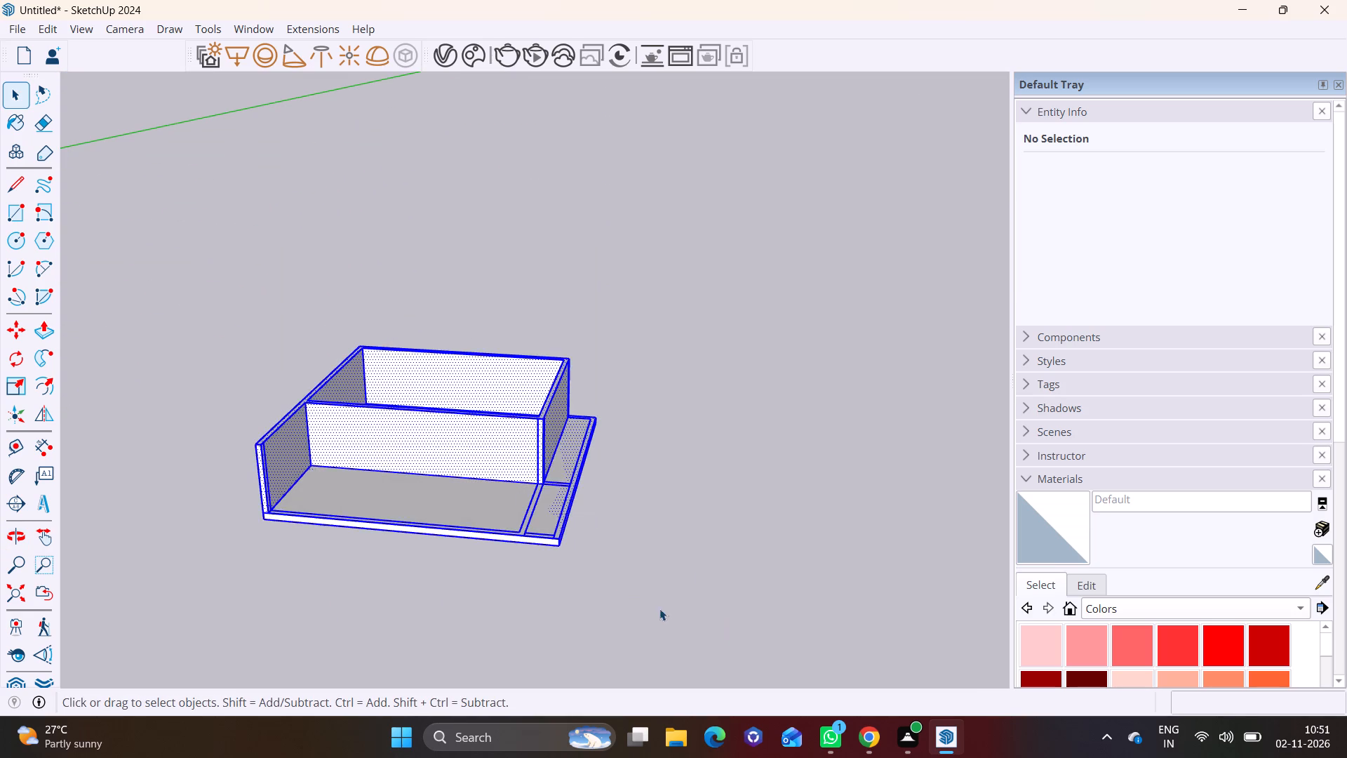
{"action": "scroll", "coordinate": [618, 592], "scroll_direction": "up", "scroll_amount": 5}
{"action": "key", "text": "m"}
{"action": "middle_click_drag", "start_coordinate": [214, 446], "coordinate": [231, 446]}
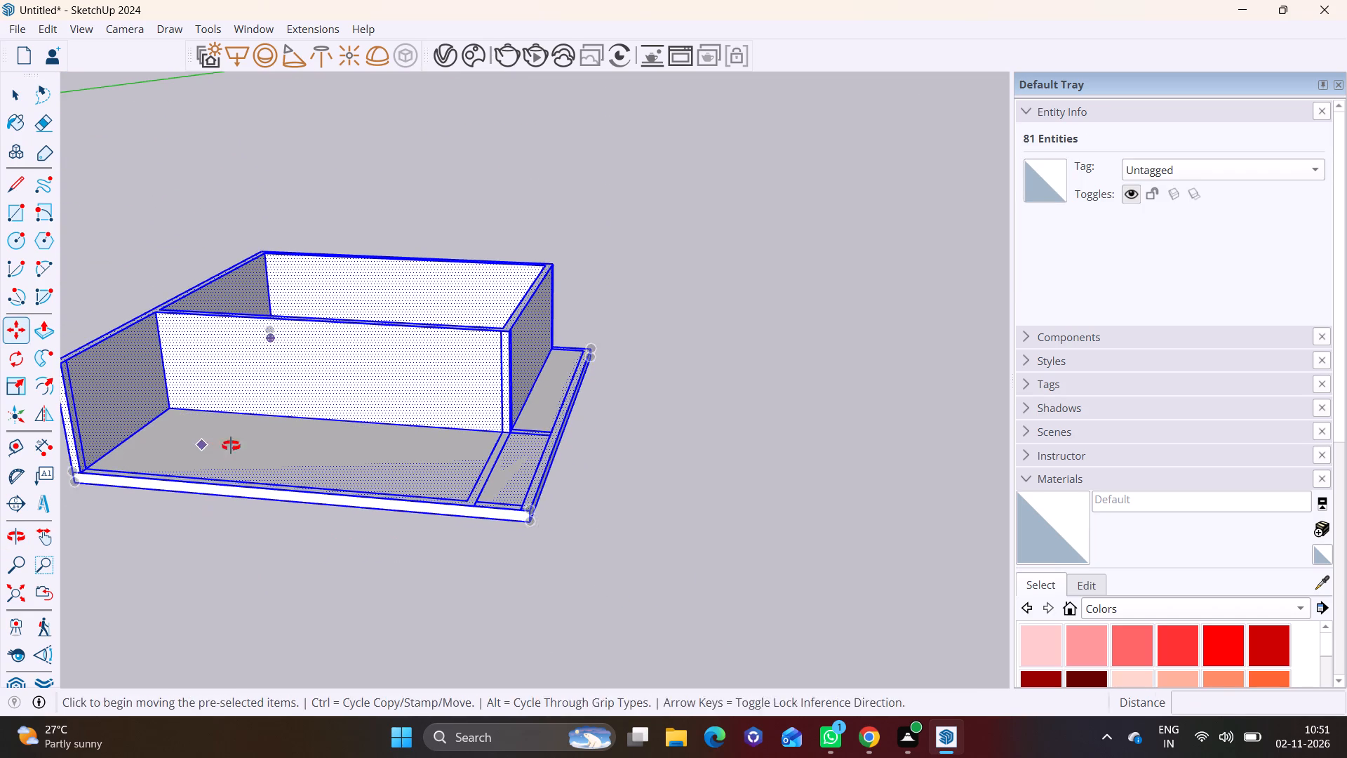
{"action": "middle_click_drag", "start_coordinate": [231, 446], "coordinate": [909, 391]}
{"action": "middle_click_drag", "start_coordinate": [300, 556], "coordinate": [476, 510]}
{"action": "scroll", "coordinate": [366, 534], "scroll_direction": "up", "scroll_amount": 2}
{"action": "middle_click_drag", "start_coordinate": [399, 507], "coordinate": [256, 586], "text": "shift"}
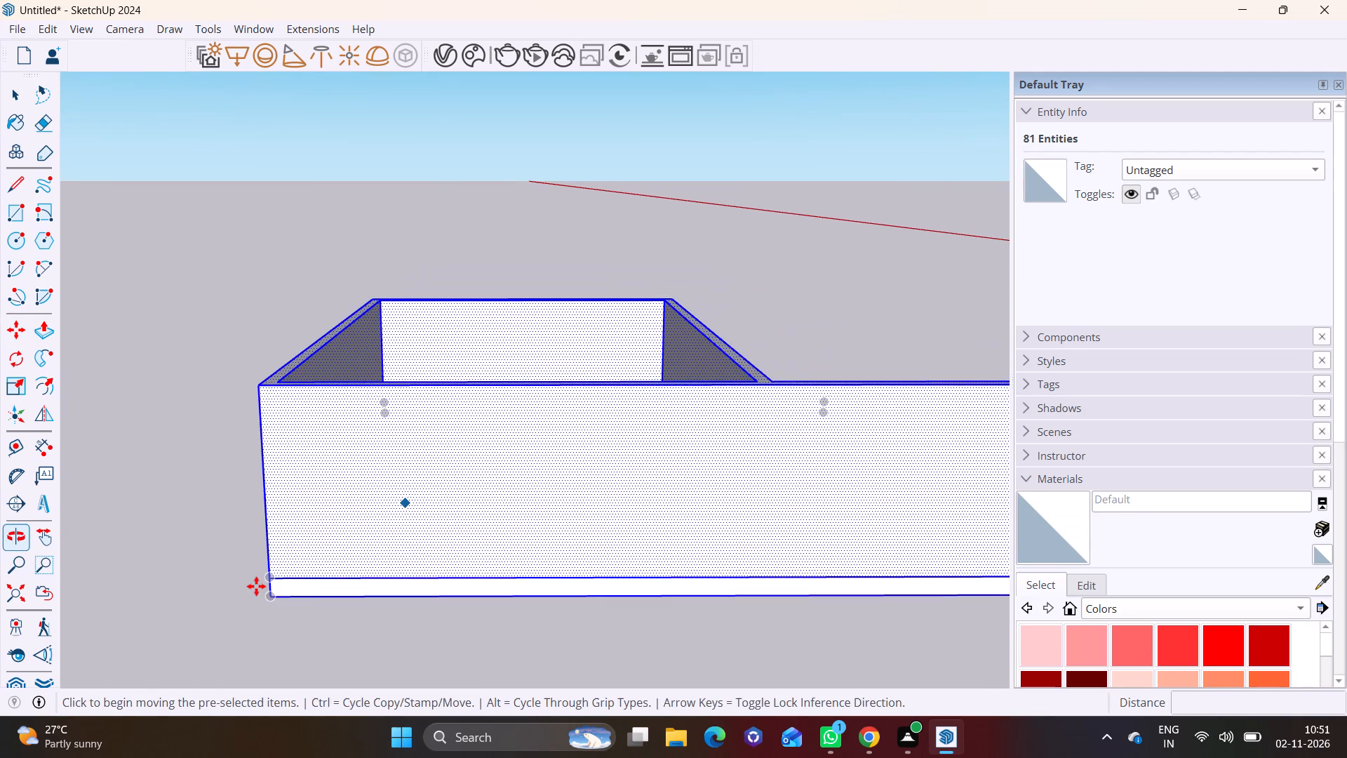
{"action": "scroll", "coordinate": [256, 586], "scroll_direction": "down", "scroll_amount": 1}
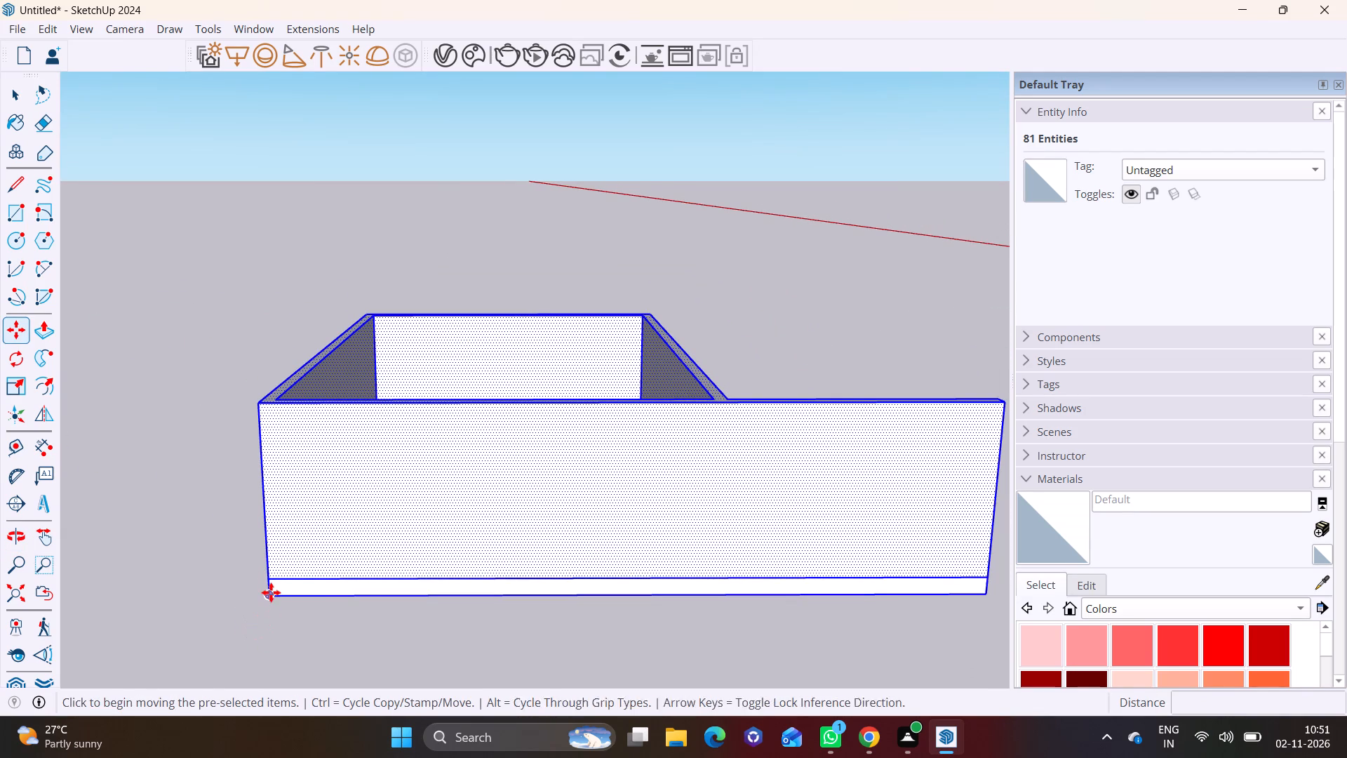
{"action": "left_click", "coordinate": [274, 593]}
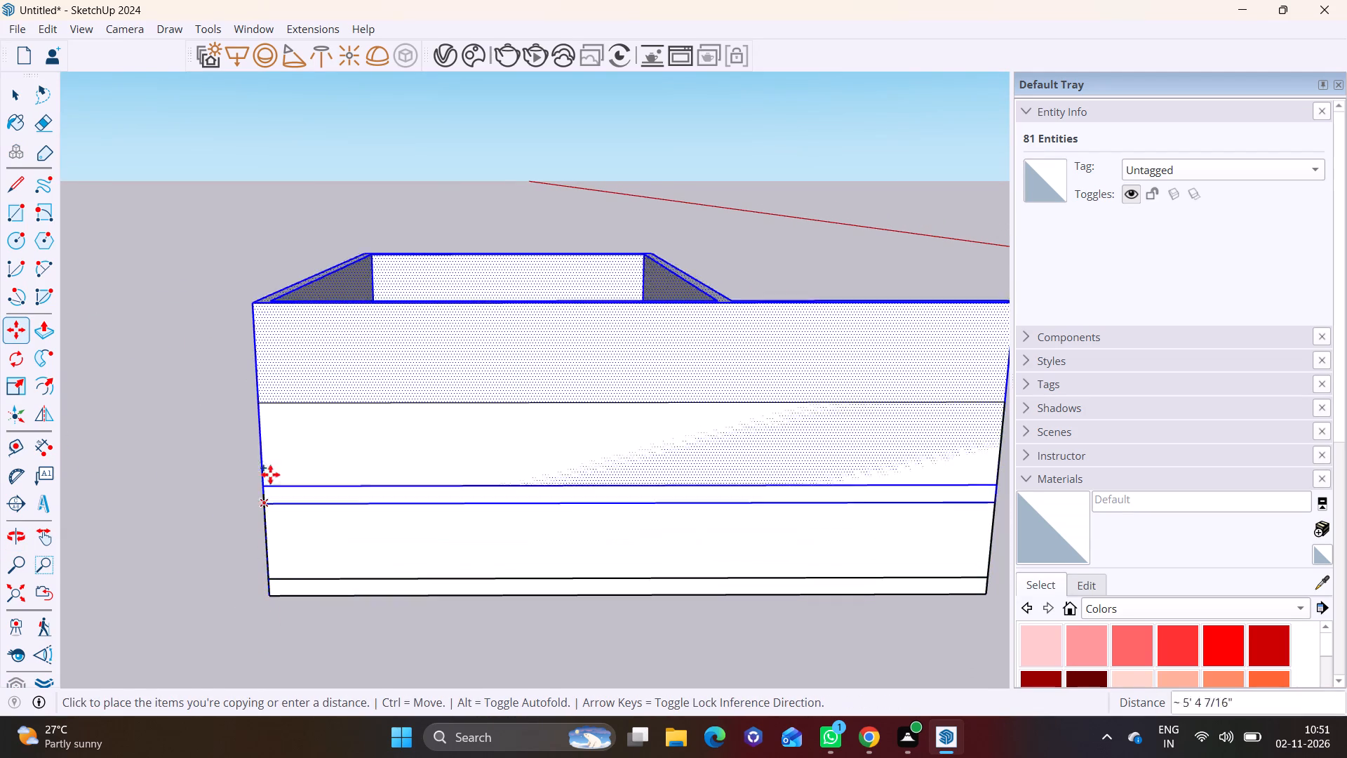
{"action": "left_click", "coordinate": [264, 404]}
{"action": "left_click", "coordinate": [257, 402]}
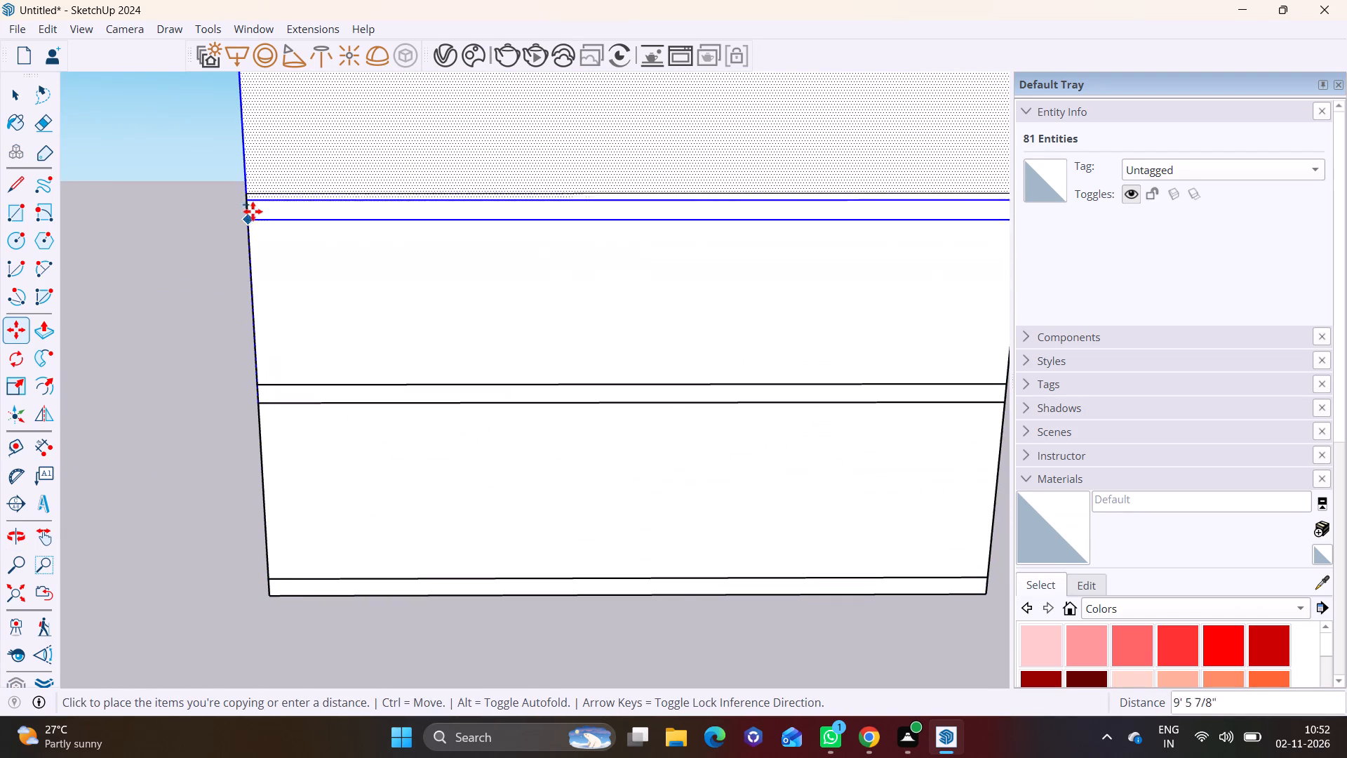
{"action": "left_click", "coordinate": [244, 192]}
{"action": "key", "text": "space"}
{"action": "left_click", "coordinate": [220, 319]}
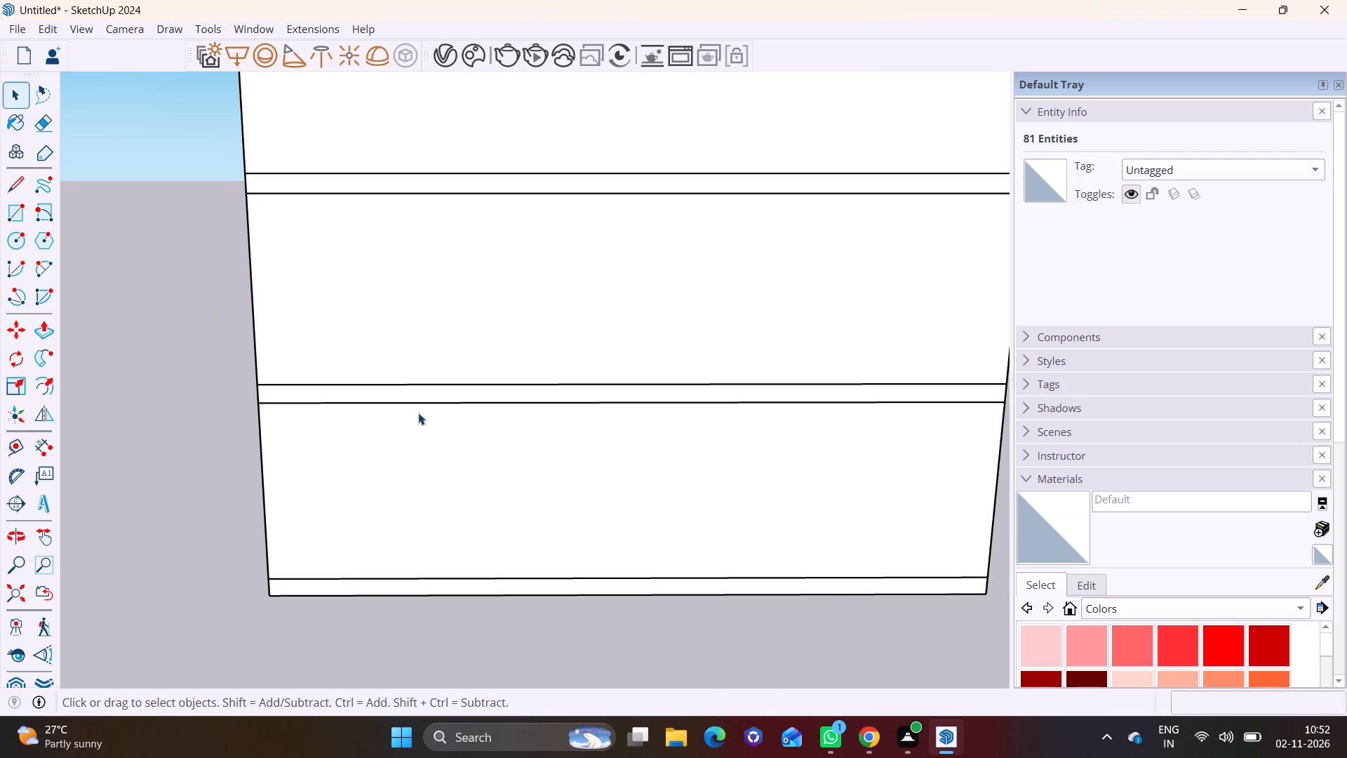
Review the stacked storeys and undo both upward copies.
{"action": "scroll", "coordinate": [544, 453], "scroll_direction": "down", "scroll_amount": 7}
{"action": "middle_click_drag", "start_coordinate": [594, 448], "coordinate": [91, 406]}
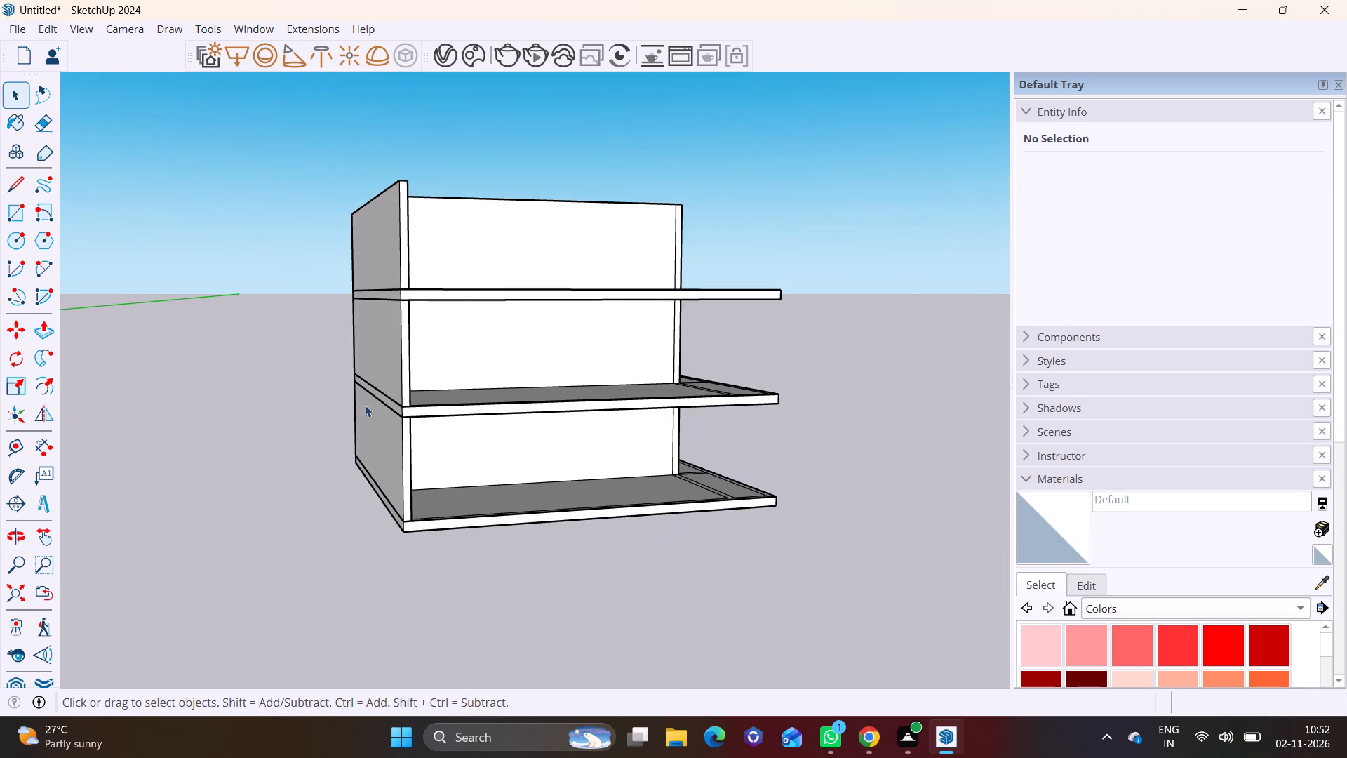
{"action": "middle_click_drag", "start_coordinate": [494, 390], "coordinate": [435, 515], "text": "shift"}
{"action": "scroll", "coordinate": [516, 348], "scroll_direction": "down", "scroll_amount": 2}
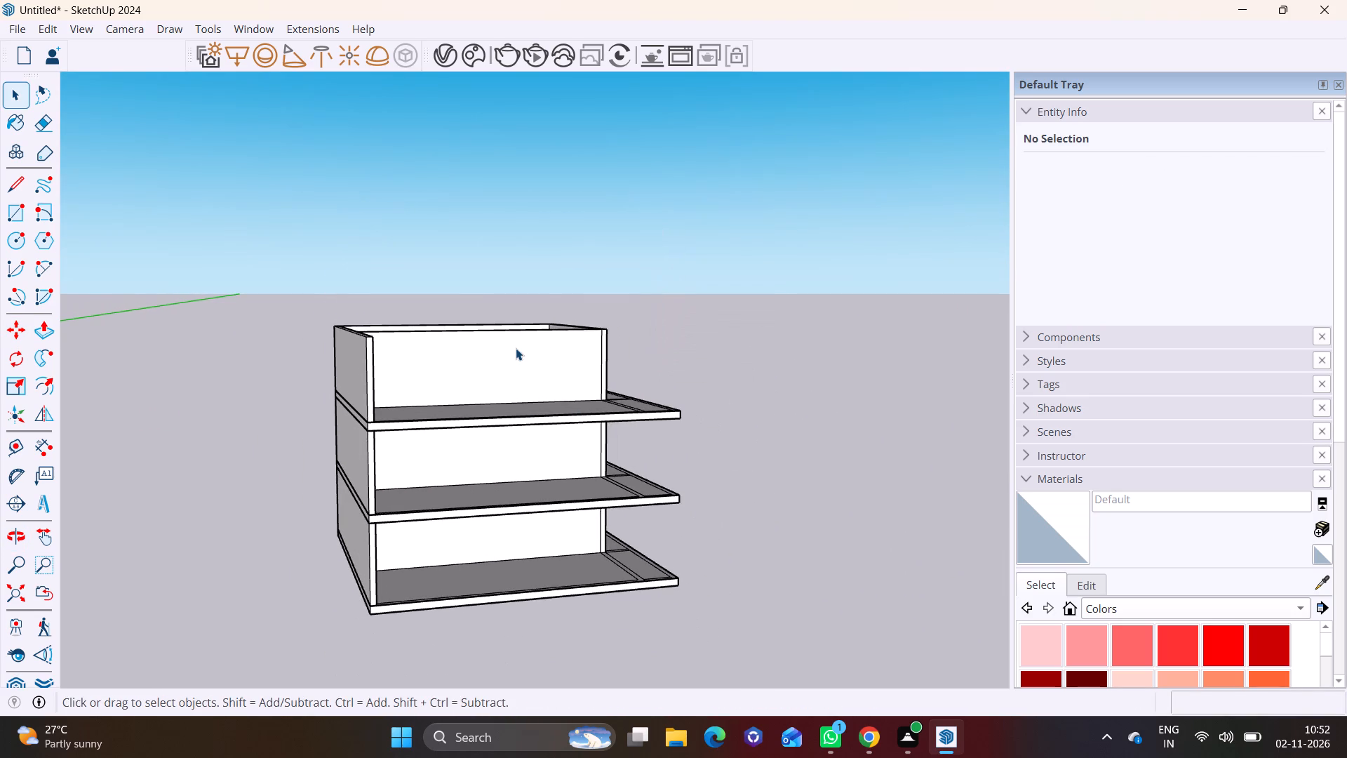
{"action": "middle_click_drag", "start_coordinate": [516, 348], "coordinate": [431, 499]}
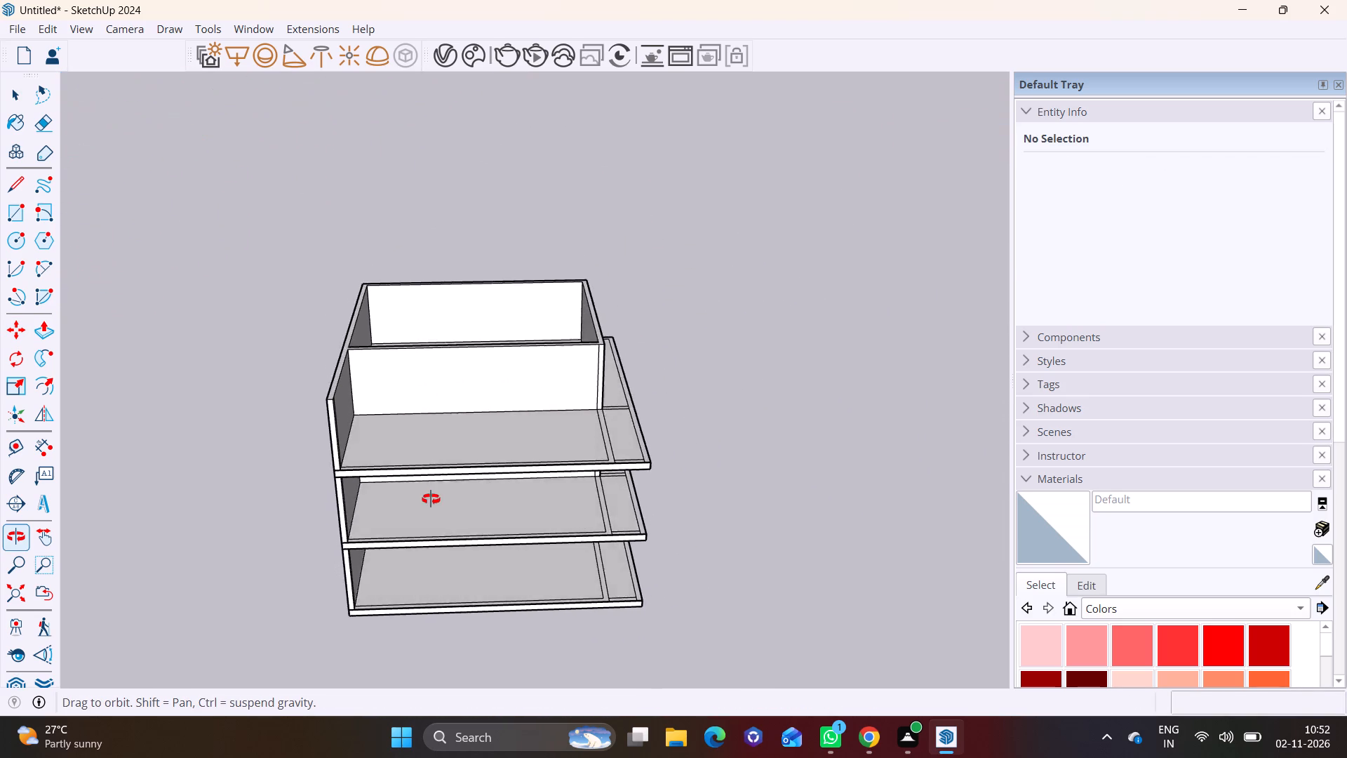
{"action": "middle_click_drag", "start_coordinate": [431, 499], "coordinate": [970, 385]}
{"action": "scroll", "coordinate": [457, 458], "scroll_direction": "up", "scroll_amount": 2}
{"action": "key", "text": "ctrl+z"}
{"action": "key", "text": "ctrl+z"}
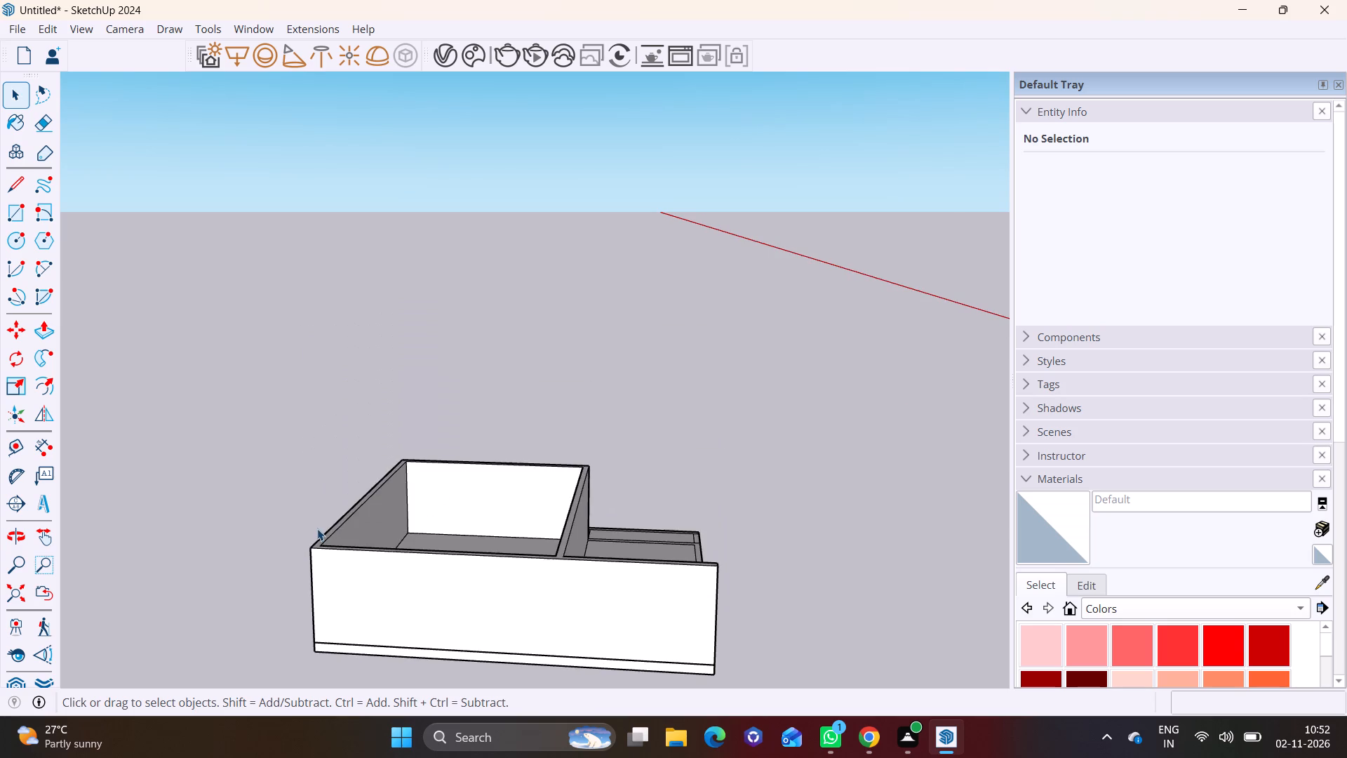
Select the whole storey with its slab and copy it upward three times, stacking each copy on the wall top corner of the storey below.
{"action": "scroll", "coordinate": [317, 528], "scroll_direction": "down", "scroll_amount": 3}
{"action": "middle_click_drag", "start_coordinate": [410, 505], "coordinate": [398, 646]}
{"action": "scroll", "coordinate": [398, 646], "scroll_direction": "down", "scroll_amount": 3}
{"action": "key", "text": "space"}
{"action": "middle_click_drag", "start_coordinate": [480, 520], "coordinate": [471, 361]}
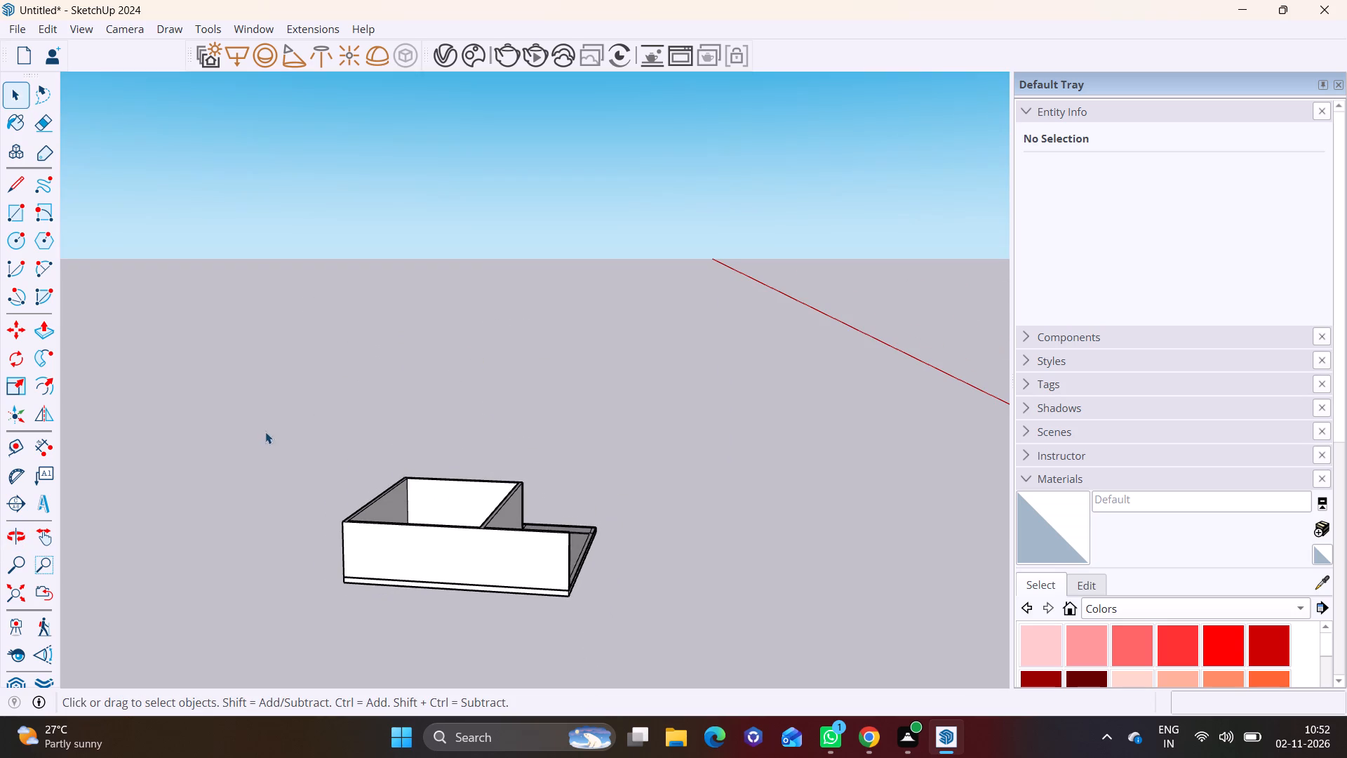
{"action": "left_click_drag", "start_coordinate": [222, 373], "coordinate": [675, 661]}
{"action": "key", "text": "m"}
{"action": "scroll", "coordinate": [354, 638], "scroll_direction": "up", "scroll_amount": 8}
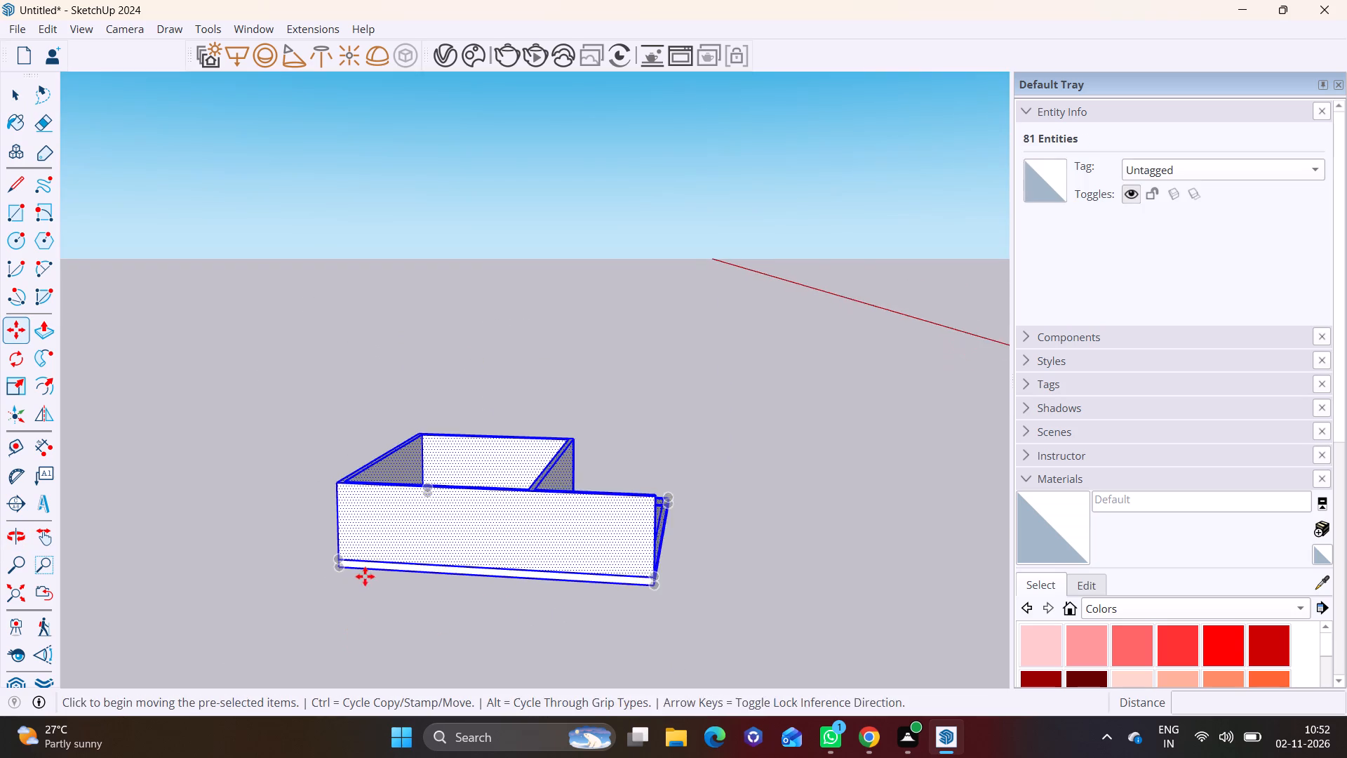
{"action": "scroll", "coordinate": [365, 576], "scroll_direction": "up", "scroll_amount": 3}
{"action": "left_click", "coordinate": [330, 561]}
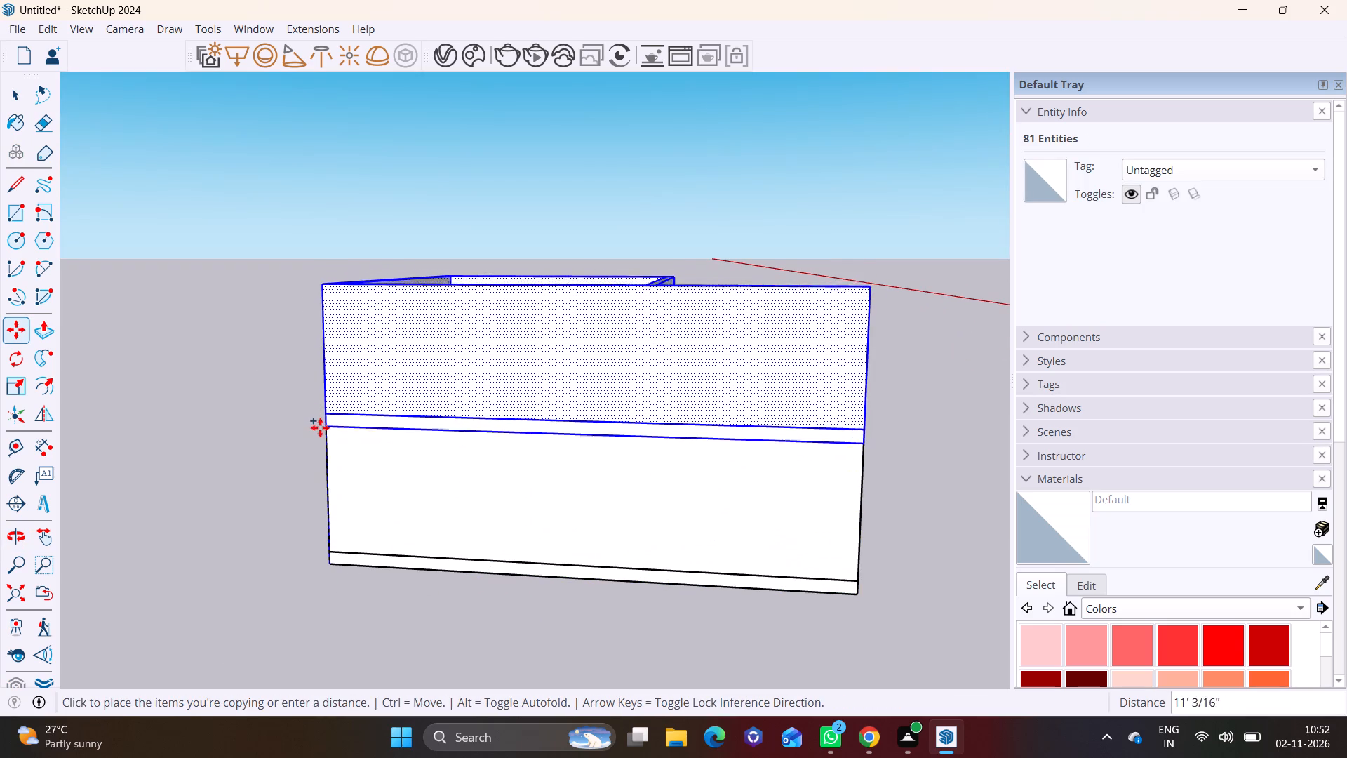
{"action": "left_click", "coordinate": [330, 430]}
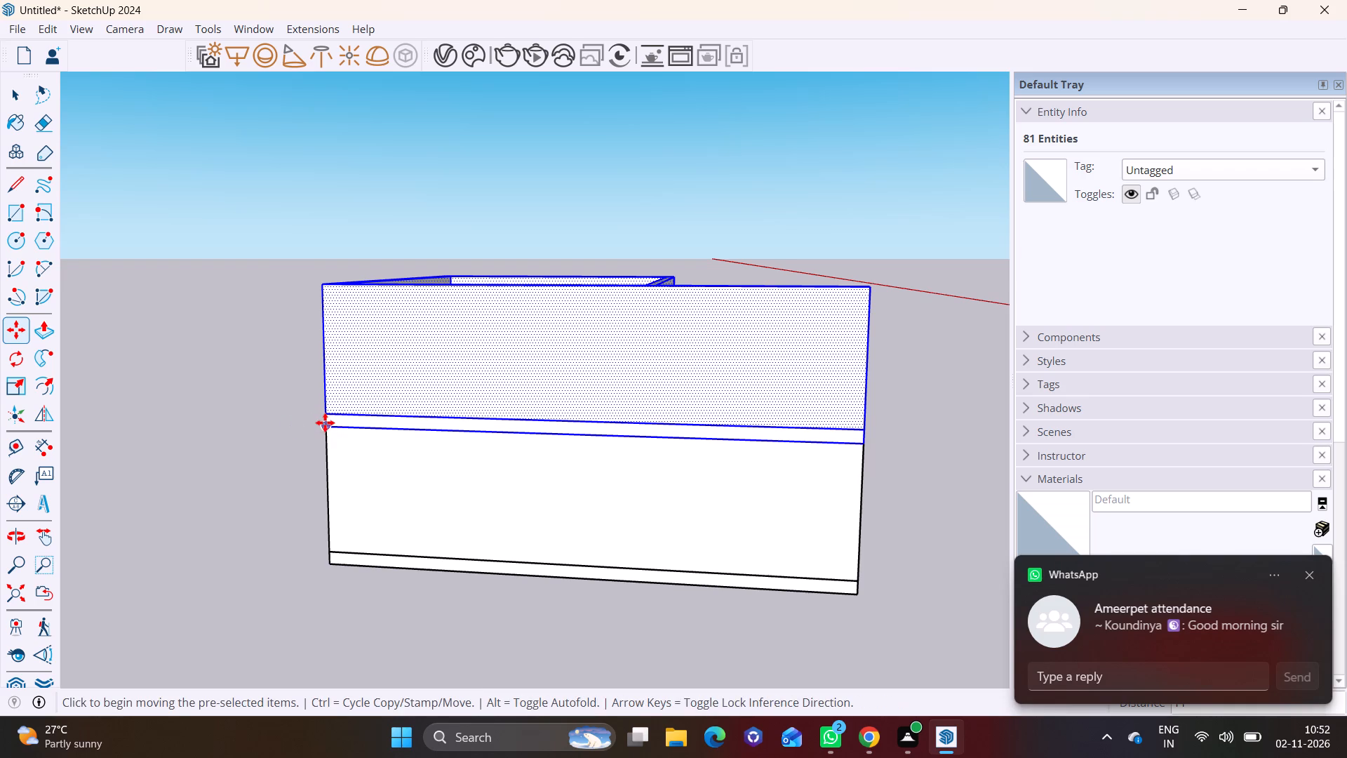
{"action": "left_click", "coordinate": [325, 423]}
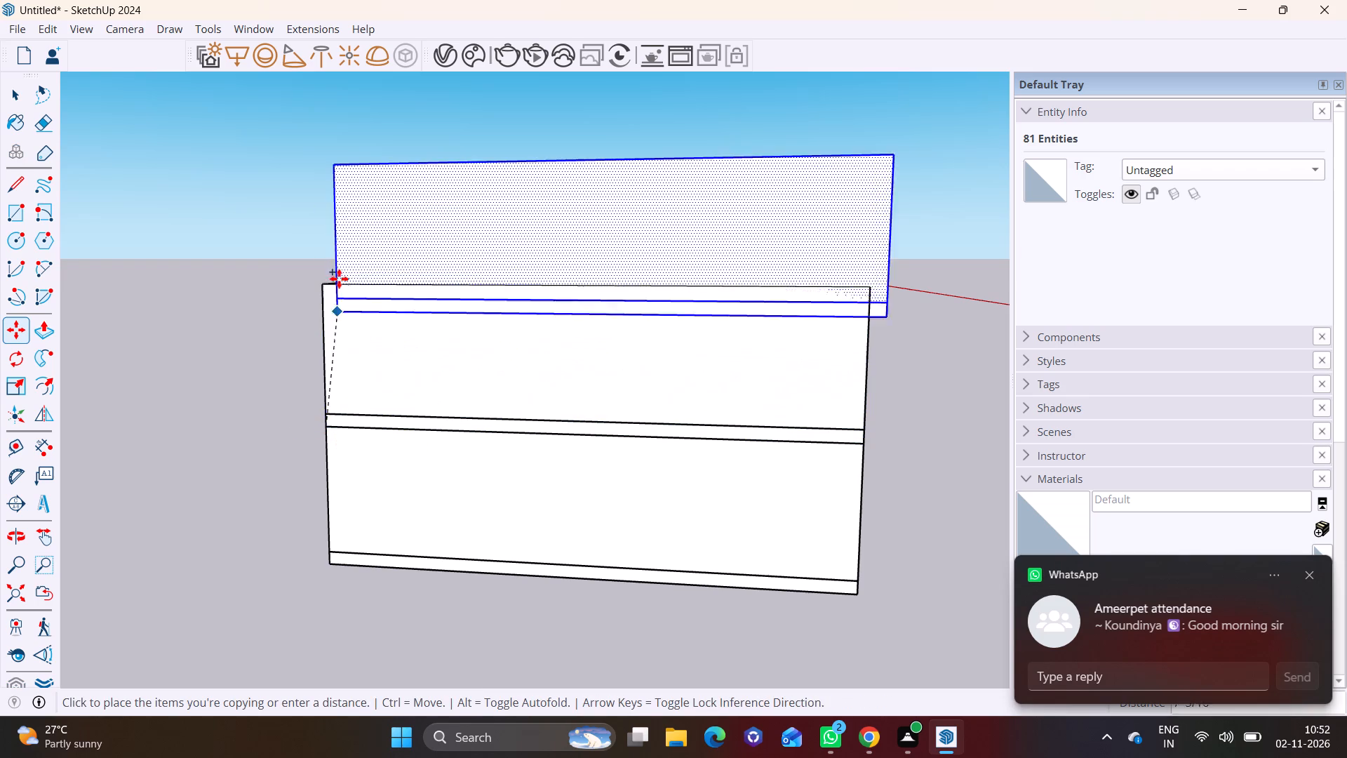
{"action": "left_click", "coordinate": [321, 284]}
{"action": "left_click", "coordinate": [321, 282]}
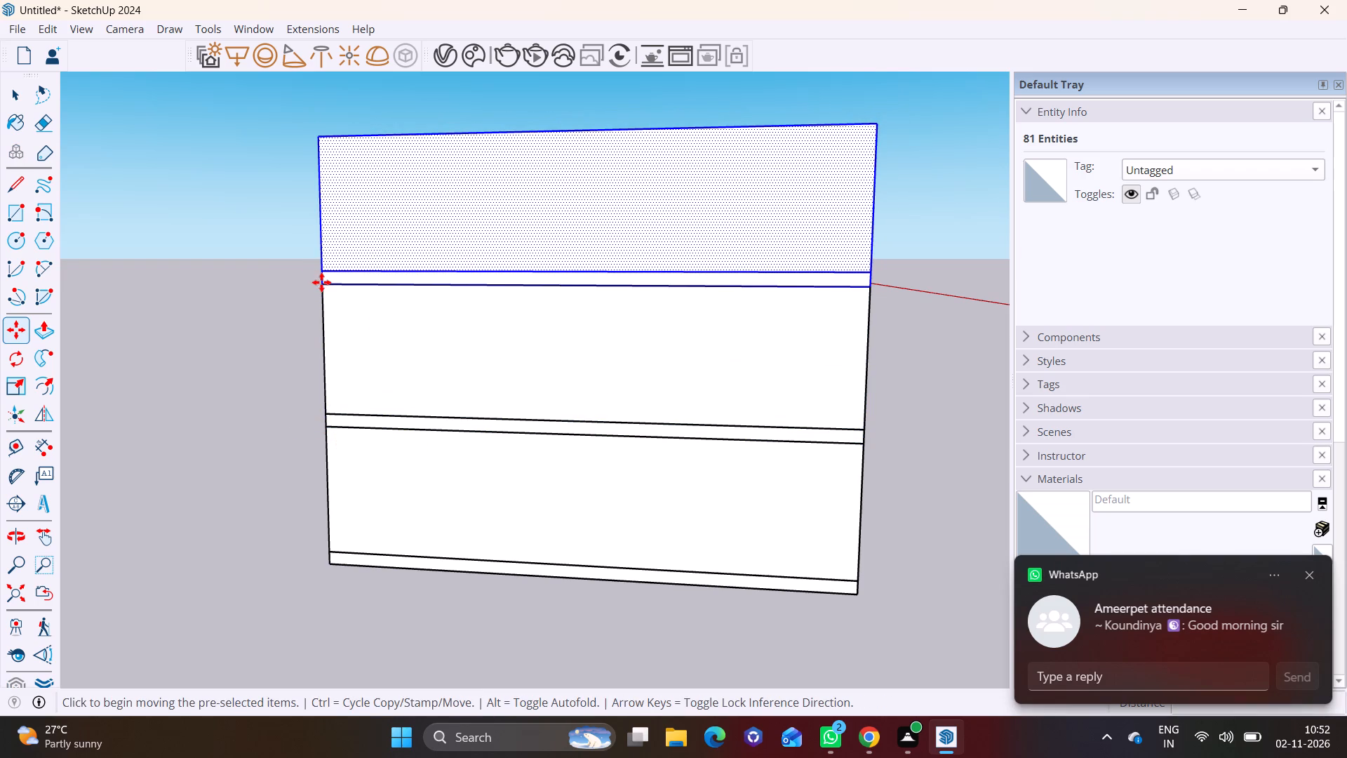
{"action": "left_click", "coordinate": [315, 135]}
{"action": "key", "text": "space"}
{"action": "left_click", "coordinate": [284, 287]}
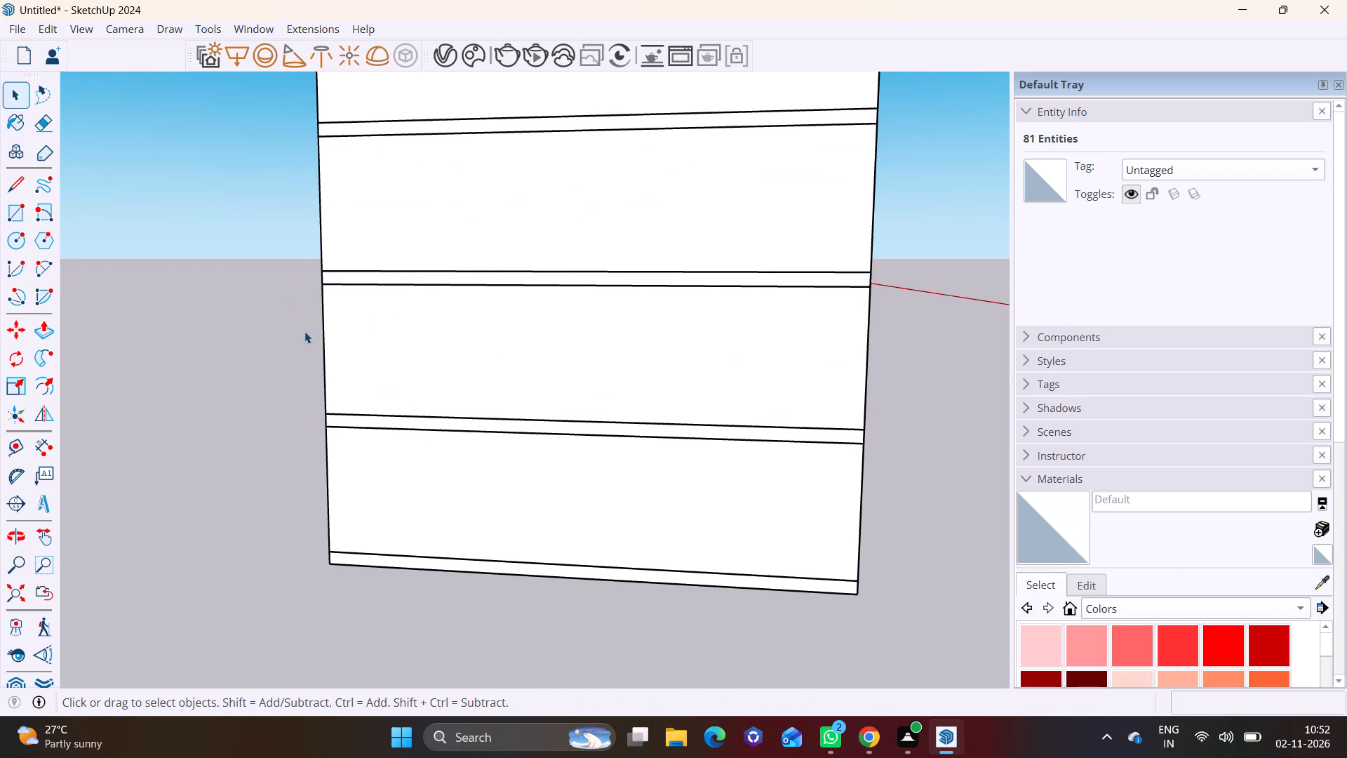
Examine the stacked storeys and the top floor's walls from several angles.
{"action": "scroll", "coordinate": [307, 343], "scroll_direction": "down", "scroll_amount": 8}
{"action": "middle_click_drag", "start_coordinate": [805, 477], "coordinate": [264, 522]}
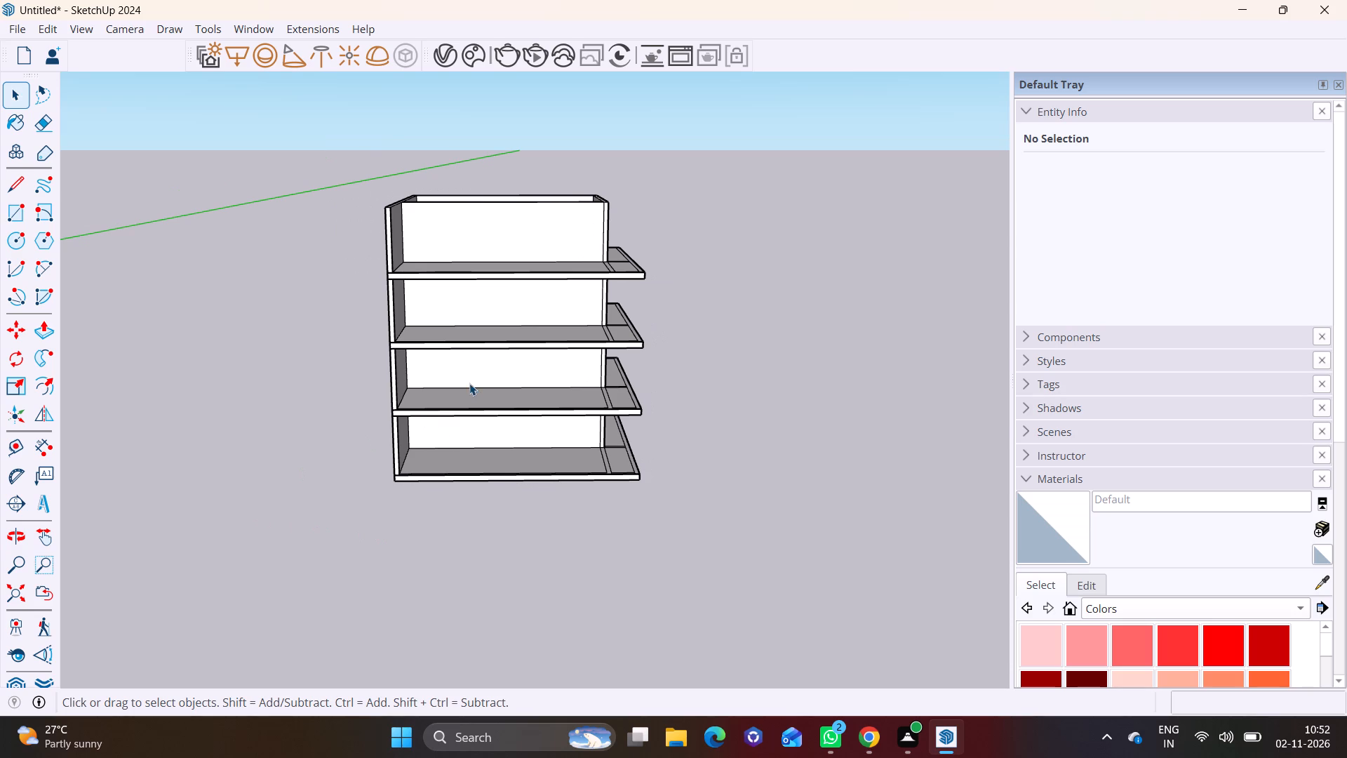
{"action": "scroll", "coordinate": [564, 307], "scroll_direction": "up", "scroll_amount": 6}
{"action": "middle_click_drag", "start_coordinate": [602, 239], "coordinate": [597, 283], "text": "shift"}
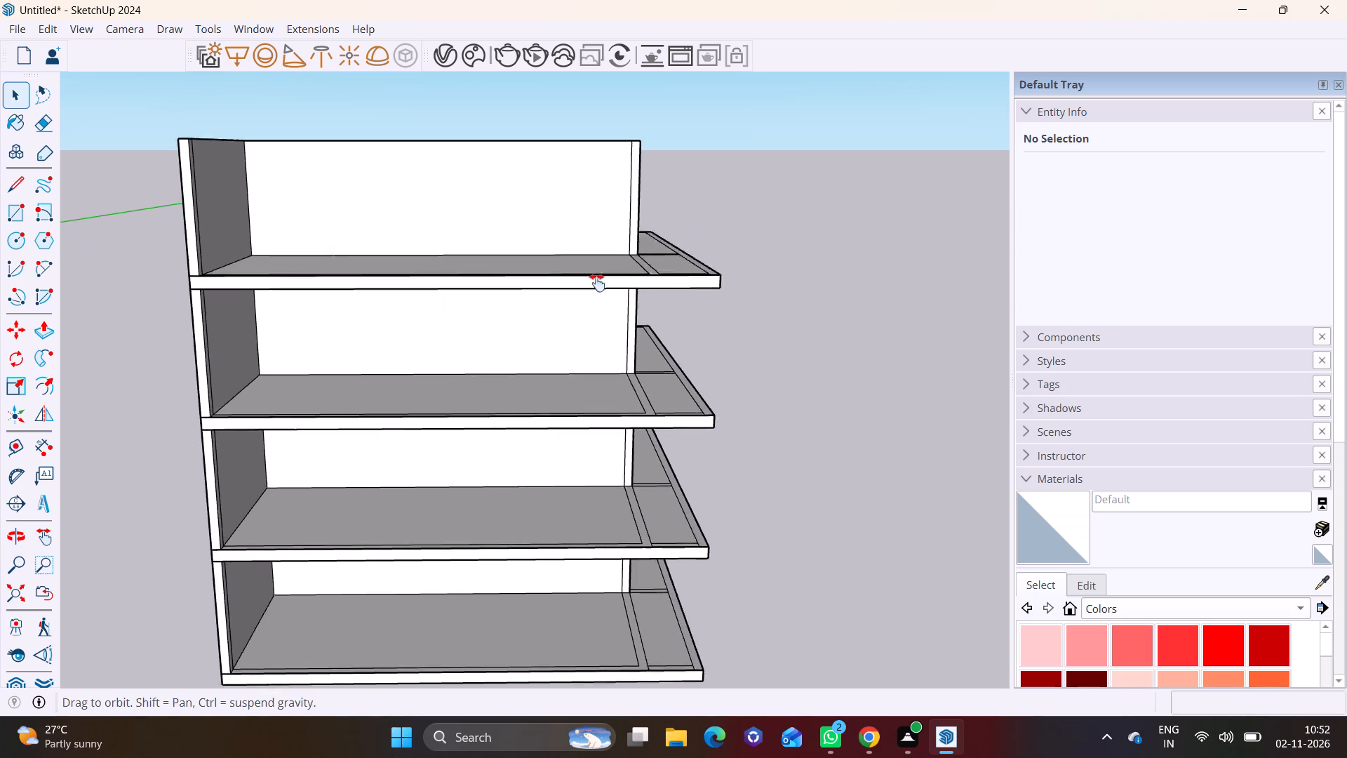
{"action": "middle_click_drag", "start_coordinate": [597, 283], "coordinate": [600, 379], "text": "shift"}
{"action": "scroll", "coordinate": [600, 378], "scroll_direction": "up", "scroll_amount": 1, "text": "shift"}
{"action": "middle_click_drag", "start_coordinate": [603, 373], "coordinate": [367, 544]}
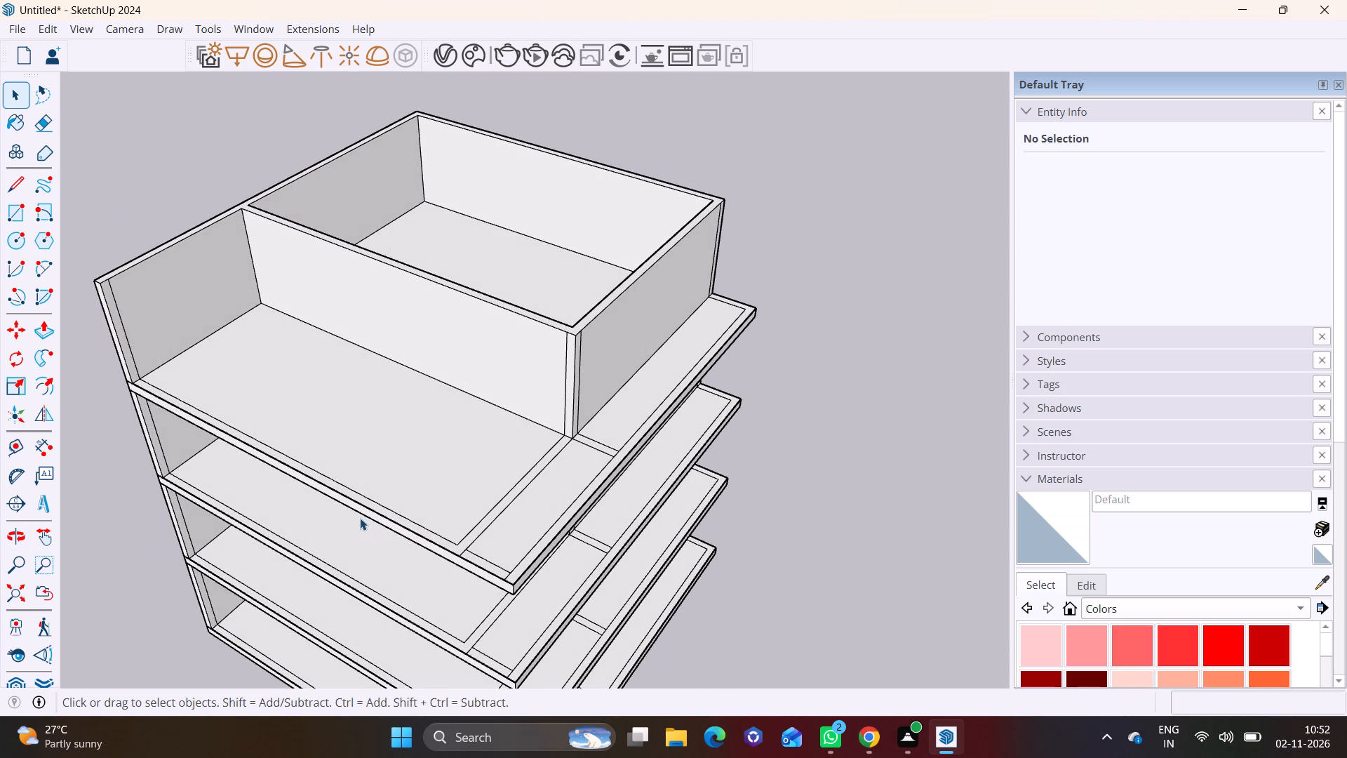
{"action": "scroll", "coordinate": [360, 513], "scroll_direction": "down", "scroll_amount": 2}
{"action": "middle_click_drag", "start_coordinate": [411, 415], "coordinate": [419, 496], "text": "shift"}
Erase the two stray vertical edges on either side of the top storey room's outer wall corner.
{"action": "scroll", "coordinate": [585, 427], "scroll_direction": "up", "scroll_amount": 8}
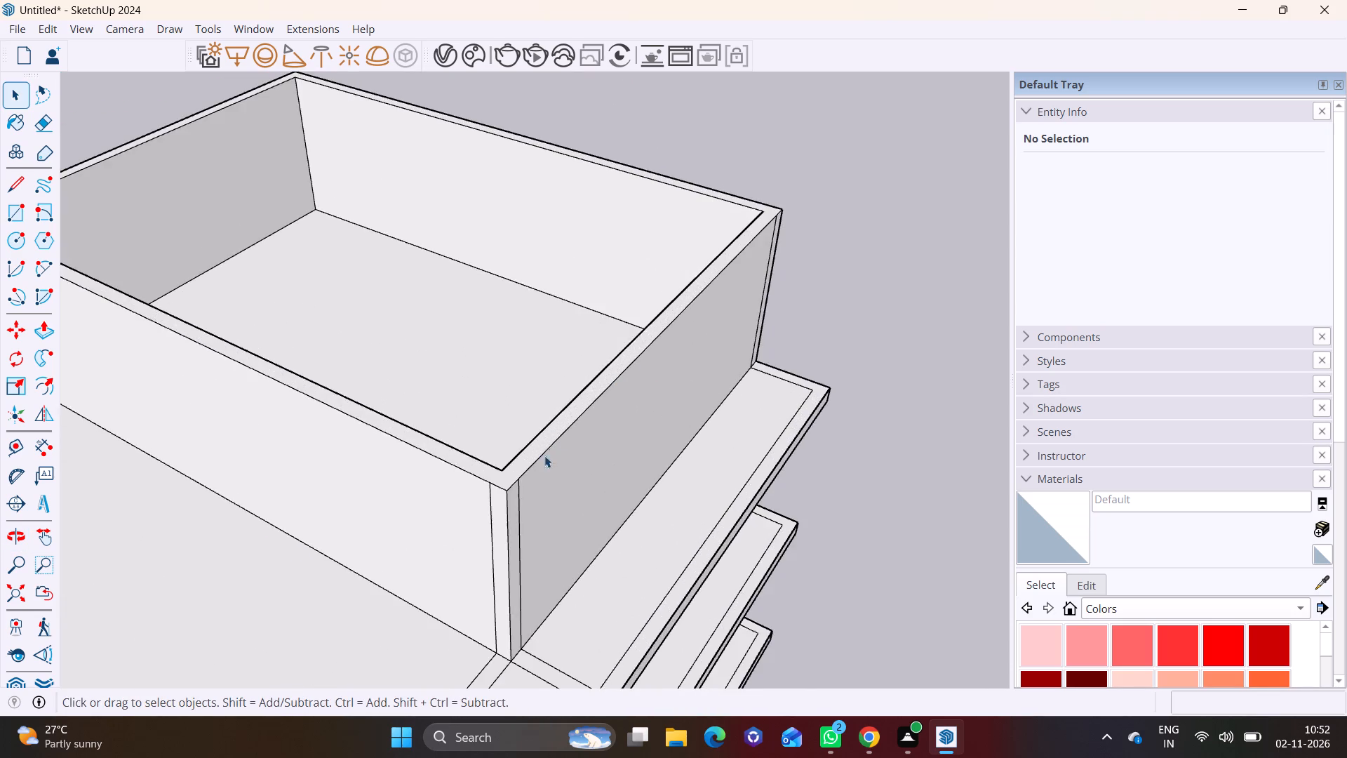
{"action": "middle_click_drag", "start_coordinate": [544, 460], "coordinate": [624, 409]}
{"action": "scroll", "coordinate": [619, 474], "scroll_direction": "up", "scroll_amount": 5}
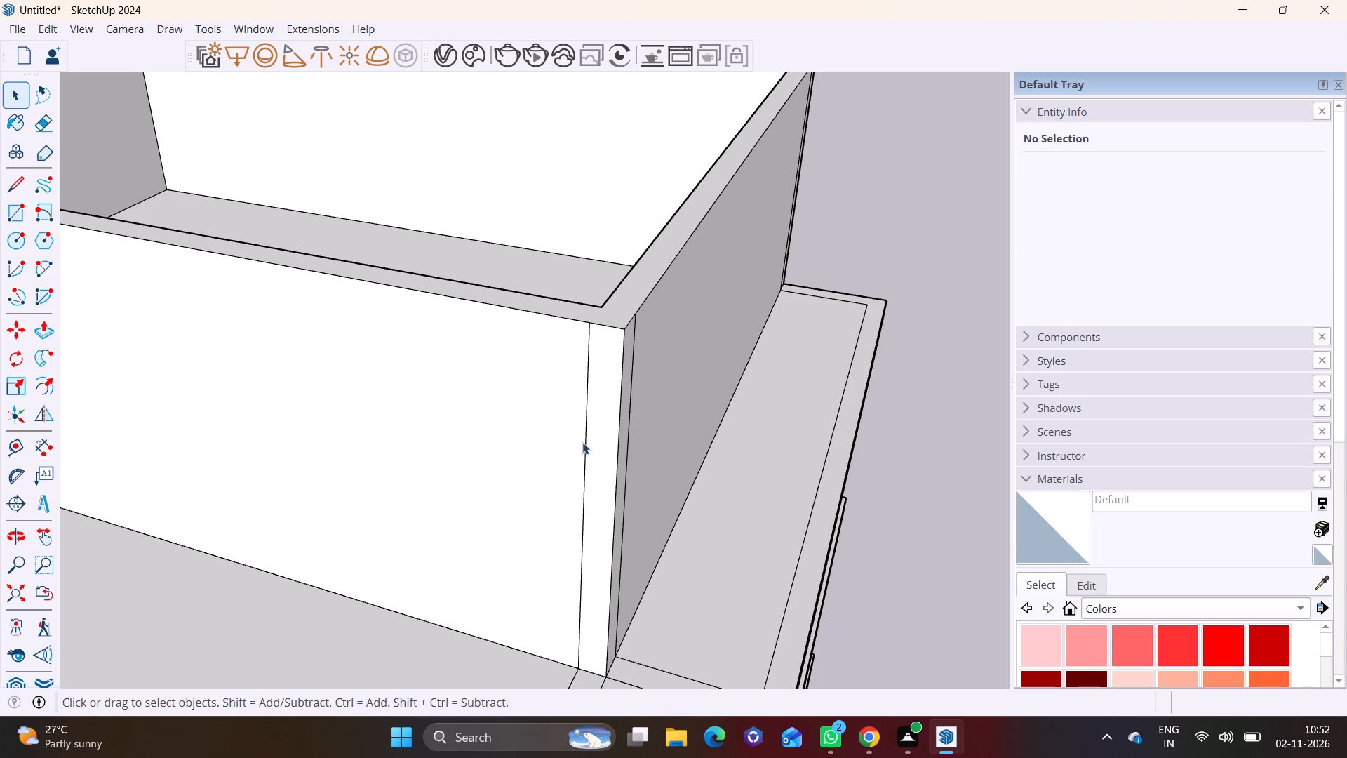
{"action": "left_click", "coordinate": [588, 436]}
{"action": "right_click", "coordinate": [588, 436]}
{"action": "left_click", "coordinate": [642, 469]}
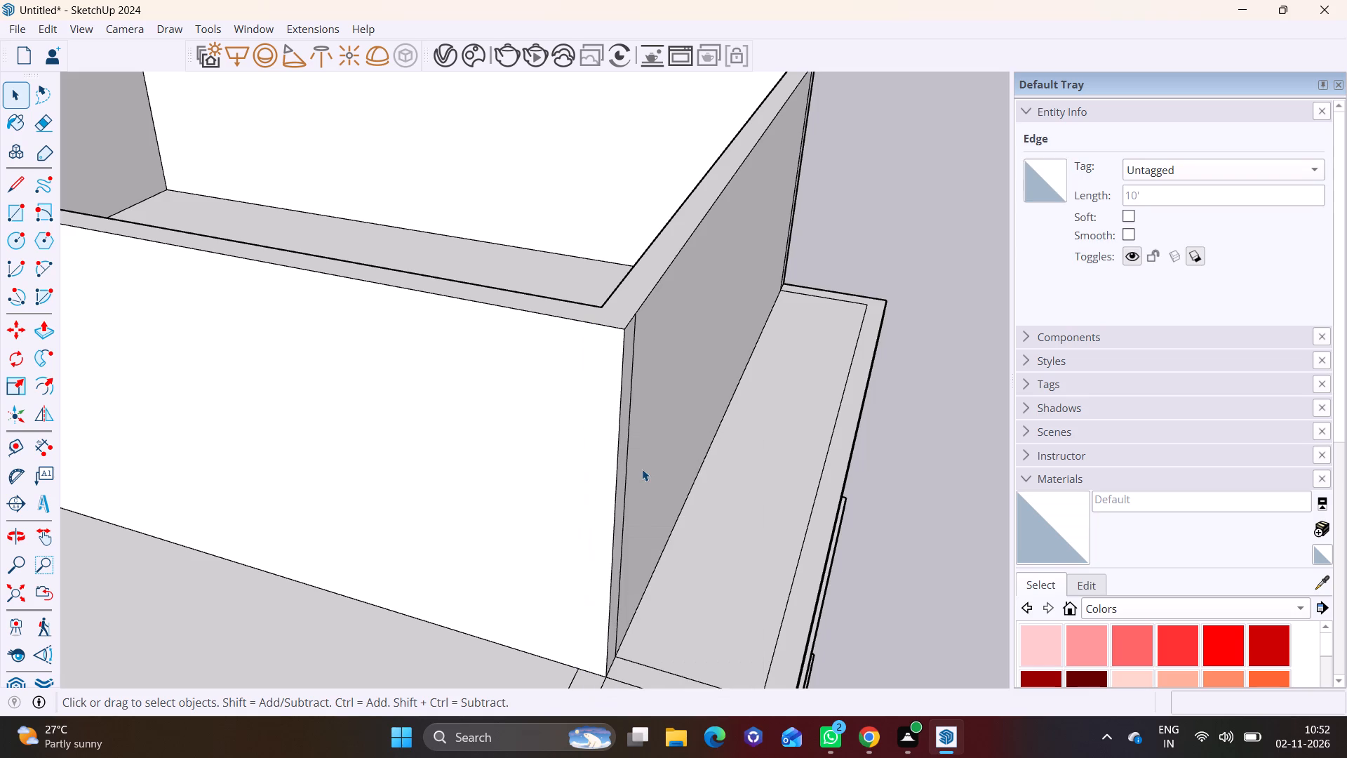
{"action": "middle_click_drag", "start_coordinate": [603, 430], "coordinate": [508, 401]}
{"action": "left_click", "coordinate": [609, 387]}
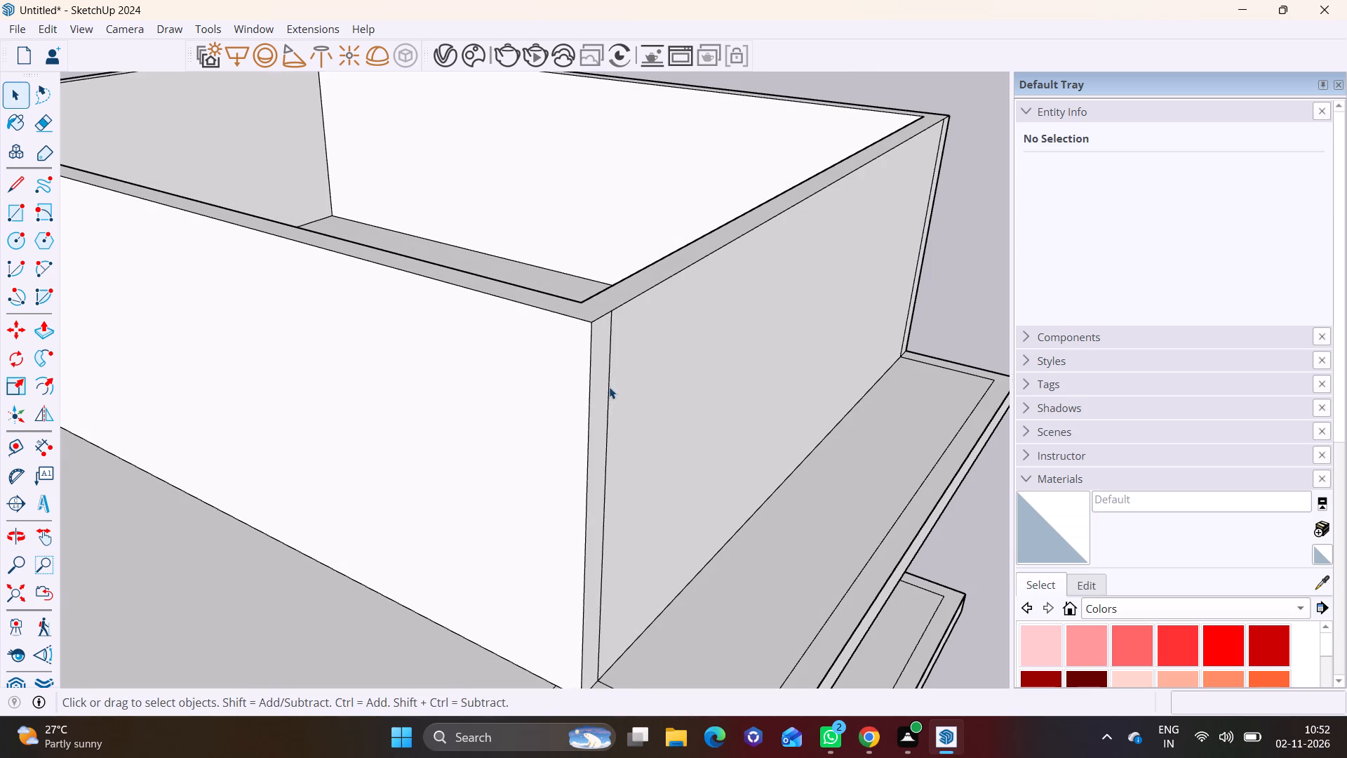
{"action": "right_click", "coordinate": [609, 387]}
{"action": "left_click", "coordinate": [631, 415]}
Erase the inner of the two parallel floor lines running from the top storey room's corner toward the open slab edge.
{"action": "scroll", "coordinate": [627, 467], "scroll_direction": "down", "scroll_amount": 3}
{"action": "middle_click_drag", "start_coordinate": [641, 545], "coordinate": [674, 225]}
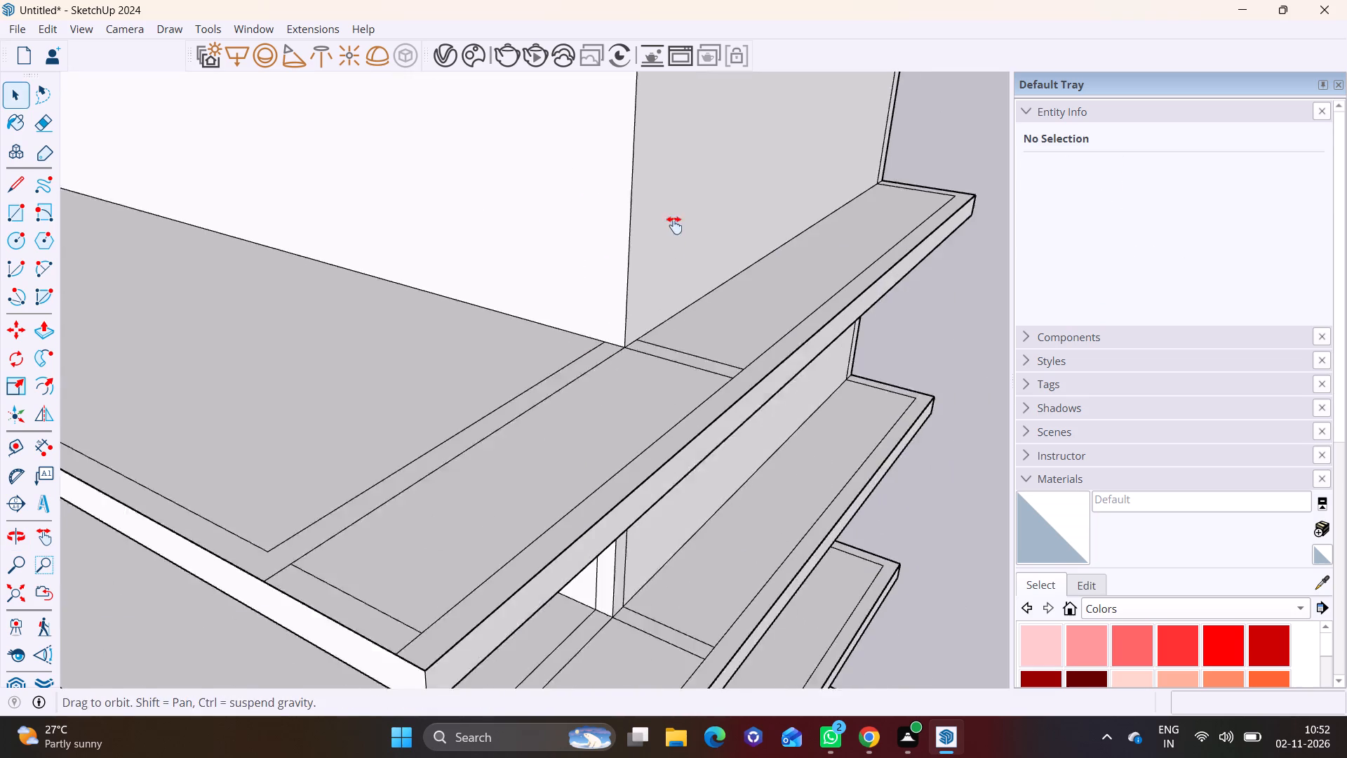
{"action": "middle_click_drag", "start_coordinate": [674, 225], "coordinate": [674, 222]}
{"action": "scroll", "coordinate": [648, 390], "scroll_direction": "up", "scroll_amount": 3}
{"action": "left_click", "coordinate": [567, 295]}
{"action": "right_click", "coordinate": [567, 295]}
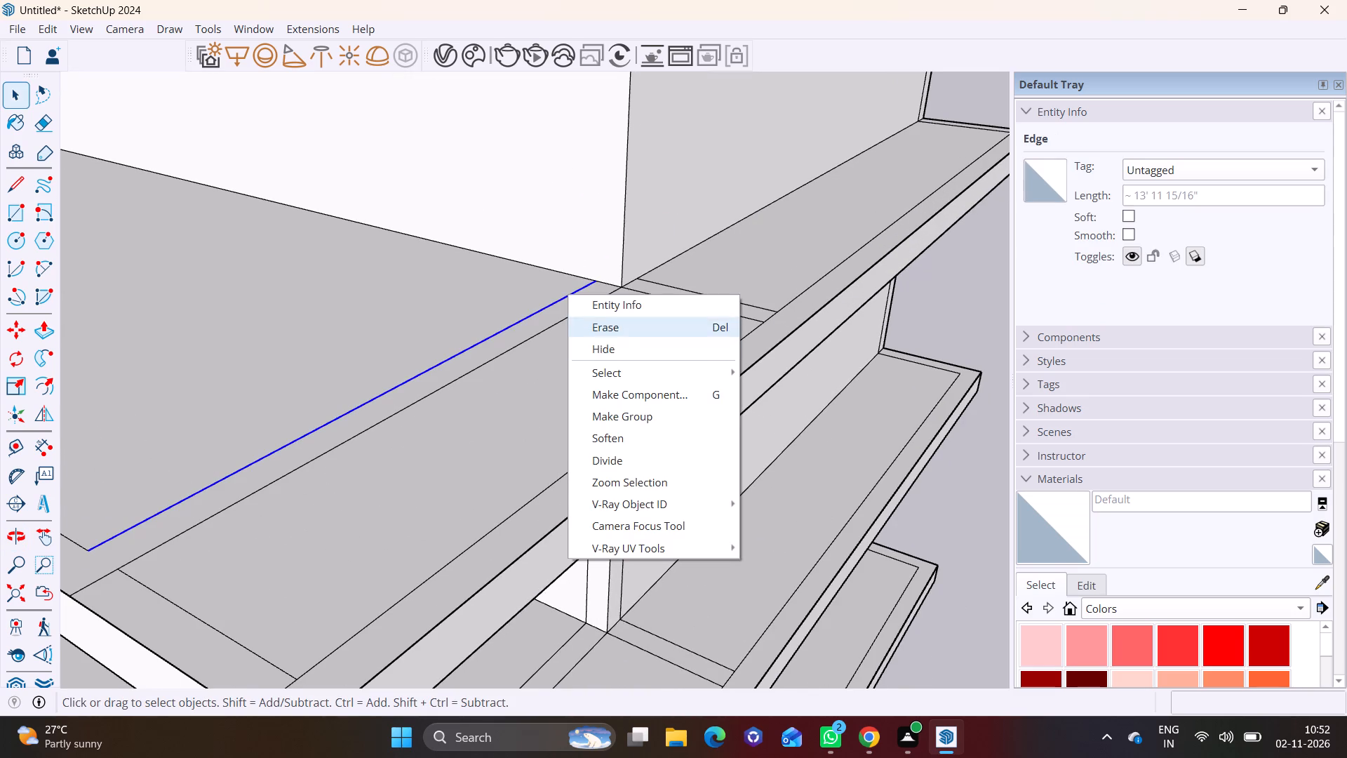
{"action": "left_click", "coordinate": [629, 328]}
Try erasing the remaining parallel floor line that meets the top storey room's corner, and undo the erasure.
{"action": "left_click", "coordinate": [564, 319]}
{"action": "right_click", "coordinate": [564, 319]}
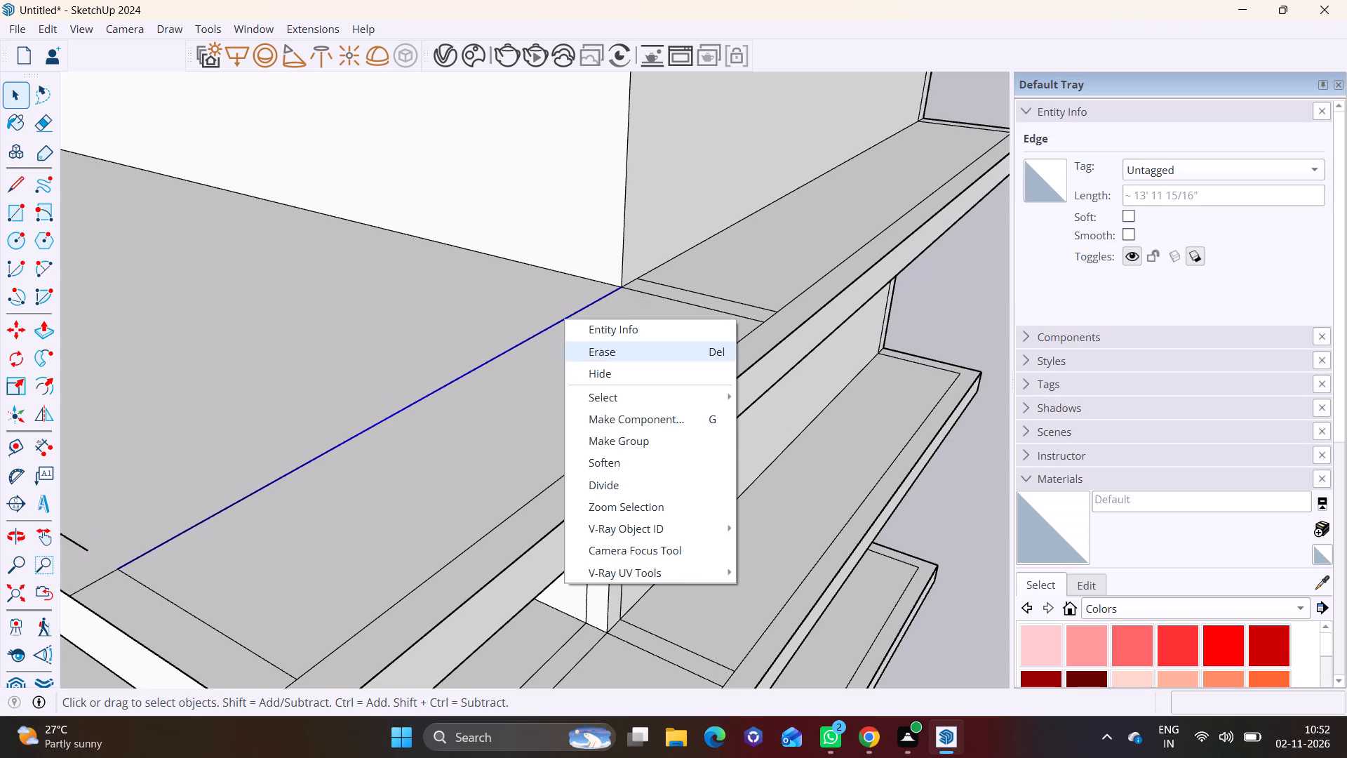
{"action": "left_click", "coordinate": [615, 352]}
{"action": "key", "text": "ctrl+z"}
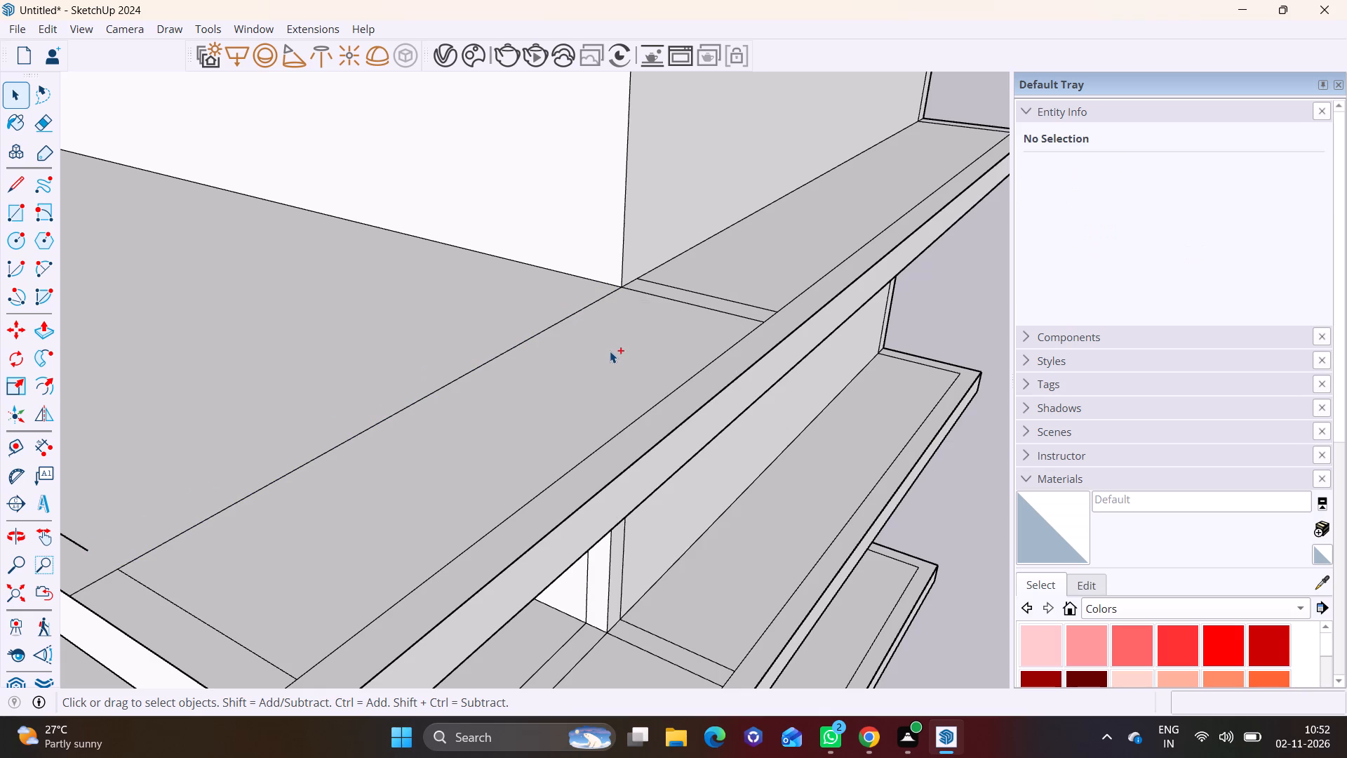
Push/Pull the inner face of the top storey room's side wall beside the open ledge inward across most of the room.
{"action": "scroll", "coordinate": [528, 349], "scroll_direction": "down", "scroll_amount": 7}
{"action": "middle_click_drag", "start_coordinate": [522, 411], "coordinate": [607, 81]}
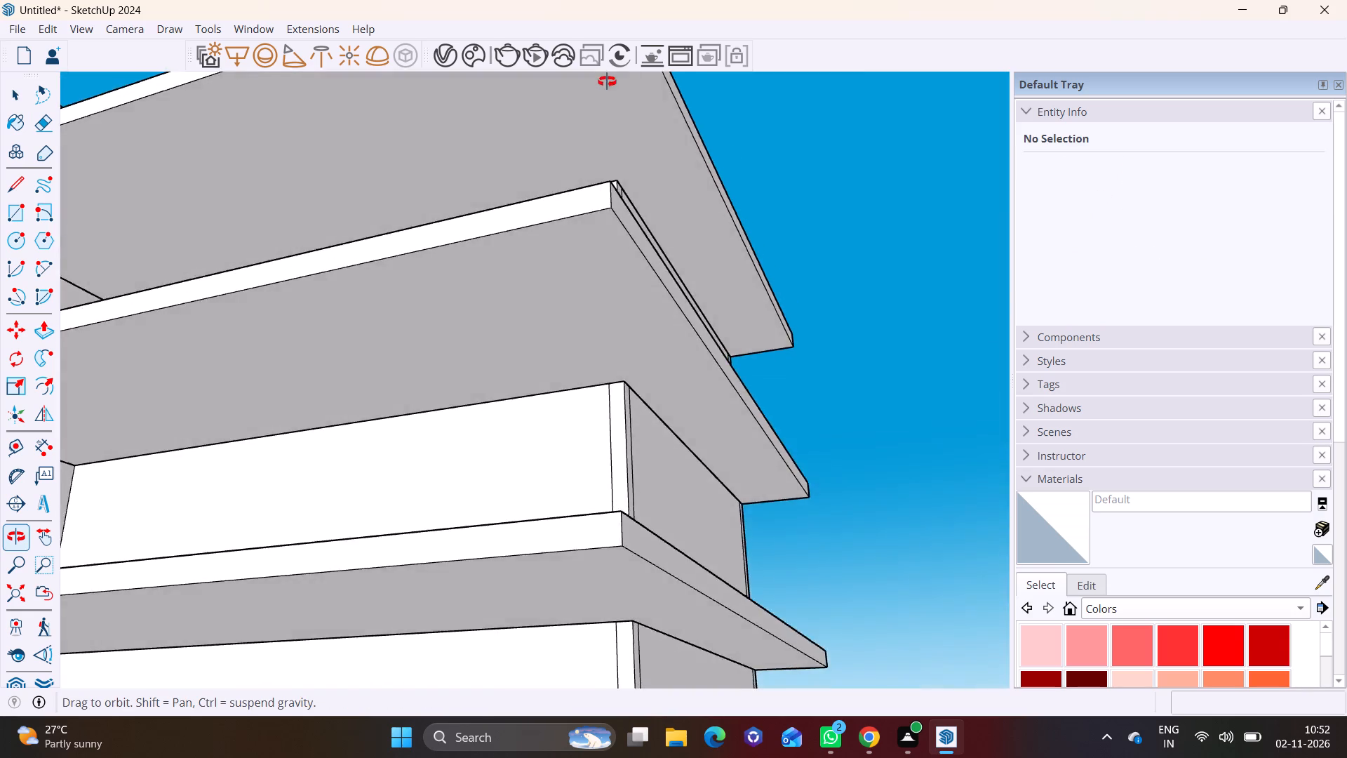
{"action": "middle_click_drag", "start_coordinate": [607, 81], "coordinate": [640, 383]}
{"action": "scroll", "coordinate": [598, 331], "scroll_direction": "down", "scroll_amount": 4}
{"action": "middle_click_drag", "start_coordinate": [558, 329], "coordinate": [778, 496]}
{"action": "middle_click_drag", "start_coordinate": [676, 283], "coordinate": [676, 348]}
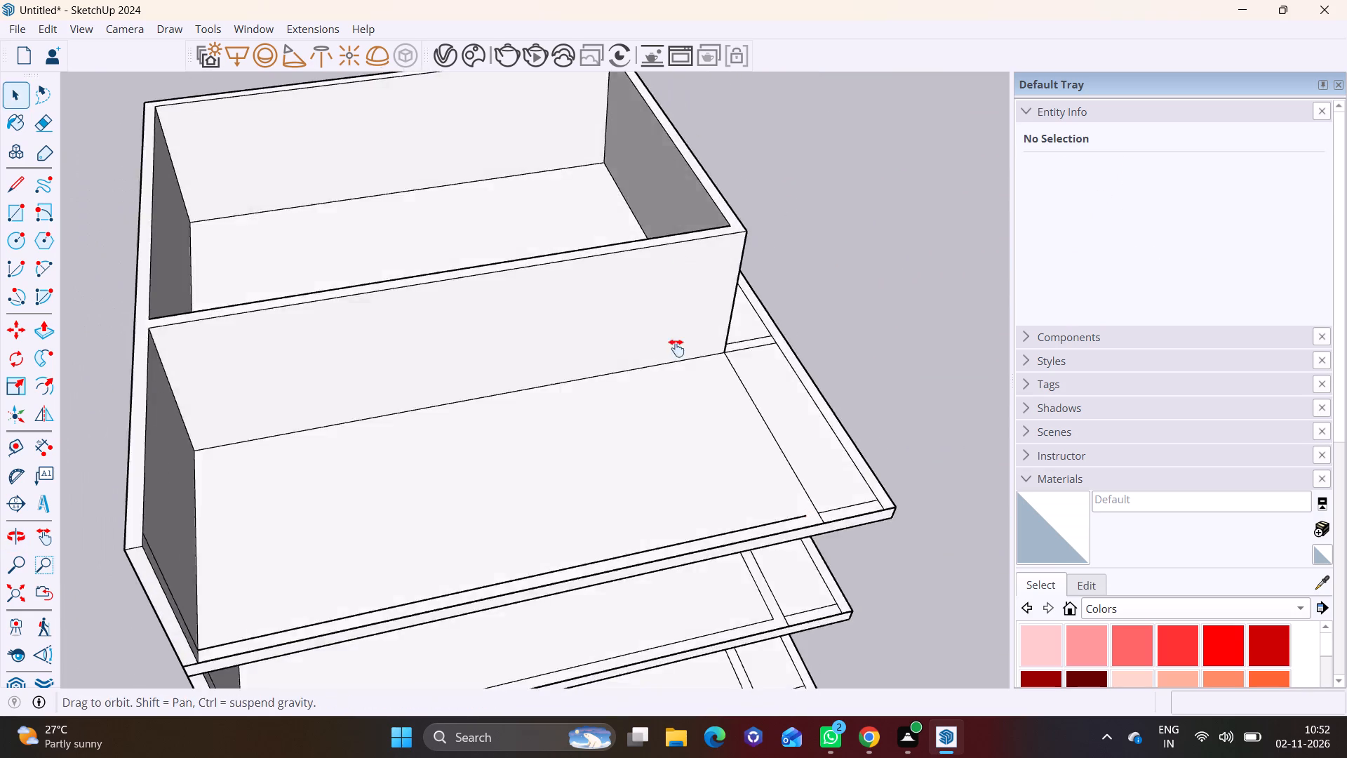
{"action": "middle_click_drag", "start_coordinate": [676, 348], "coordinate": [659, 463]}
{"action": "scroll", "coordinate": [624, 345], "scroll_direction": "up", "scroll_amount": 3}
{"action": "left_click", "coordinate": [676, 324]}
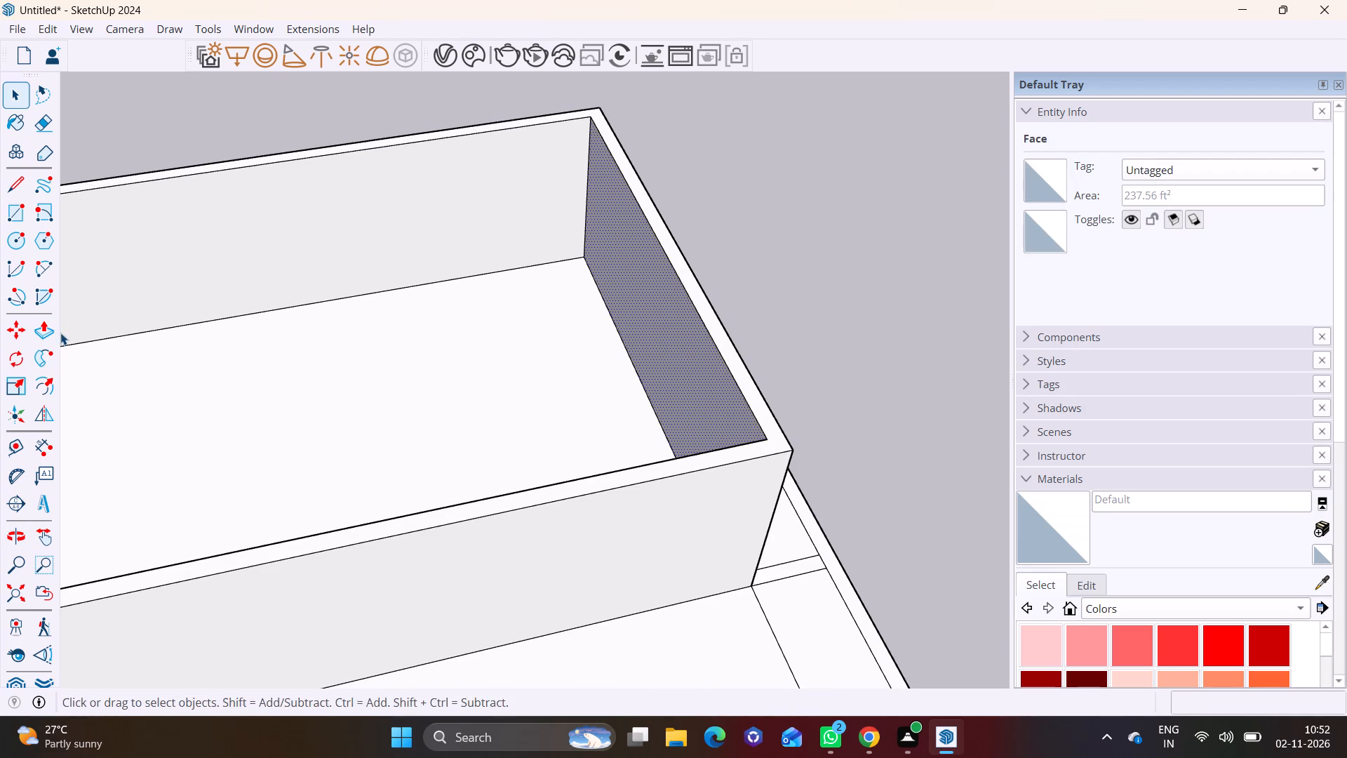
{"action": "left_click", "coordinate": [46, 328]}
{"action": "left_click", "coordinate": [681, 380]}
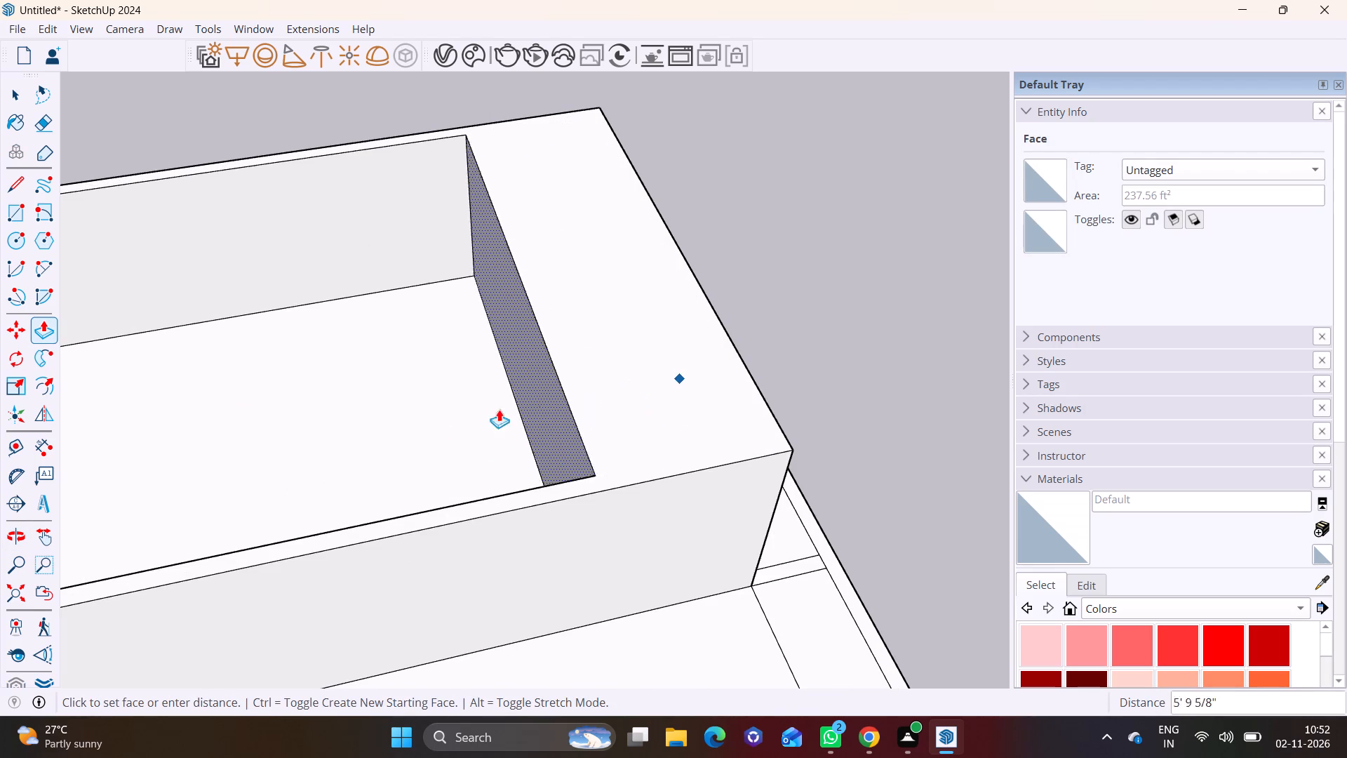
{"action": "left_click", "coordinate": [202, 448]}
Push/Pull the outer end face of the top storey's solid block inward about 22', leaving only a thin room wall.
{"action": "scroll", "coordinate": [609, 498], "scroll_direction": "down", "scroll_amount": 7}
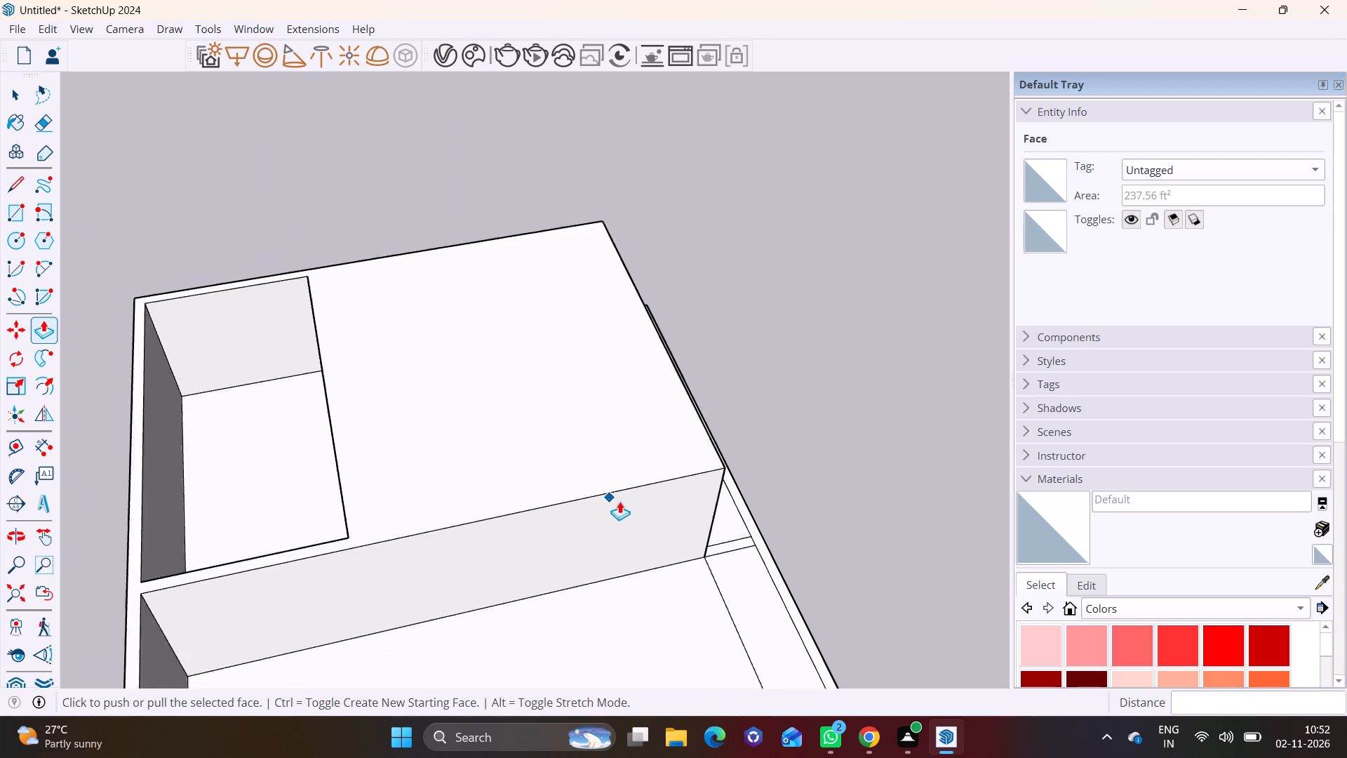
{"action": "middle_click_drag", "start_coordinate": [620, 514], "coordinate": [263, 519]}
{"action": "key", "text": "space"}
{"action": "left_click", "coordinate": [481, 489]}
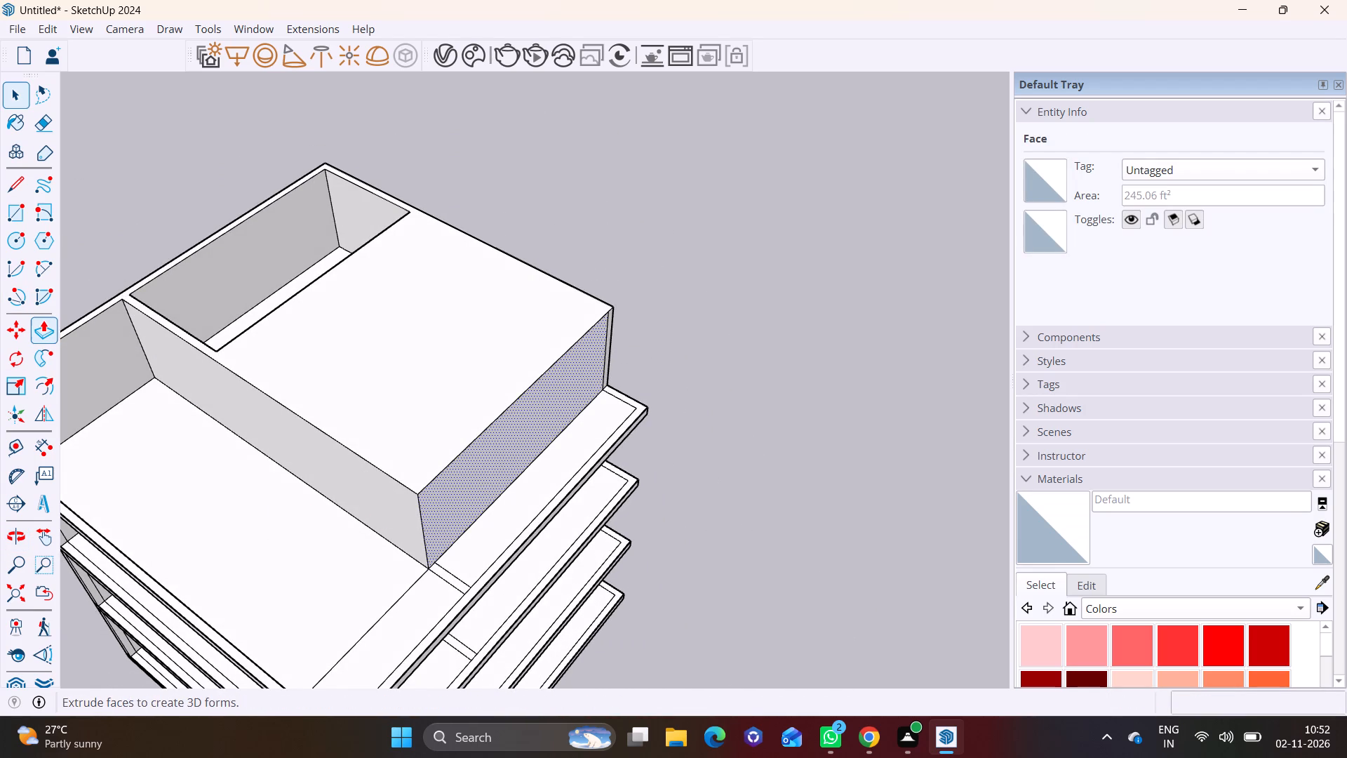
{"action": "left_click", "coordinate": [34, 326]}
{"action": "left_click", "coordinate": [497, 454]}
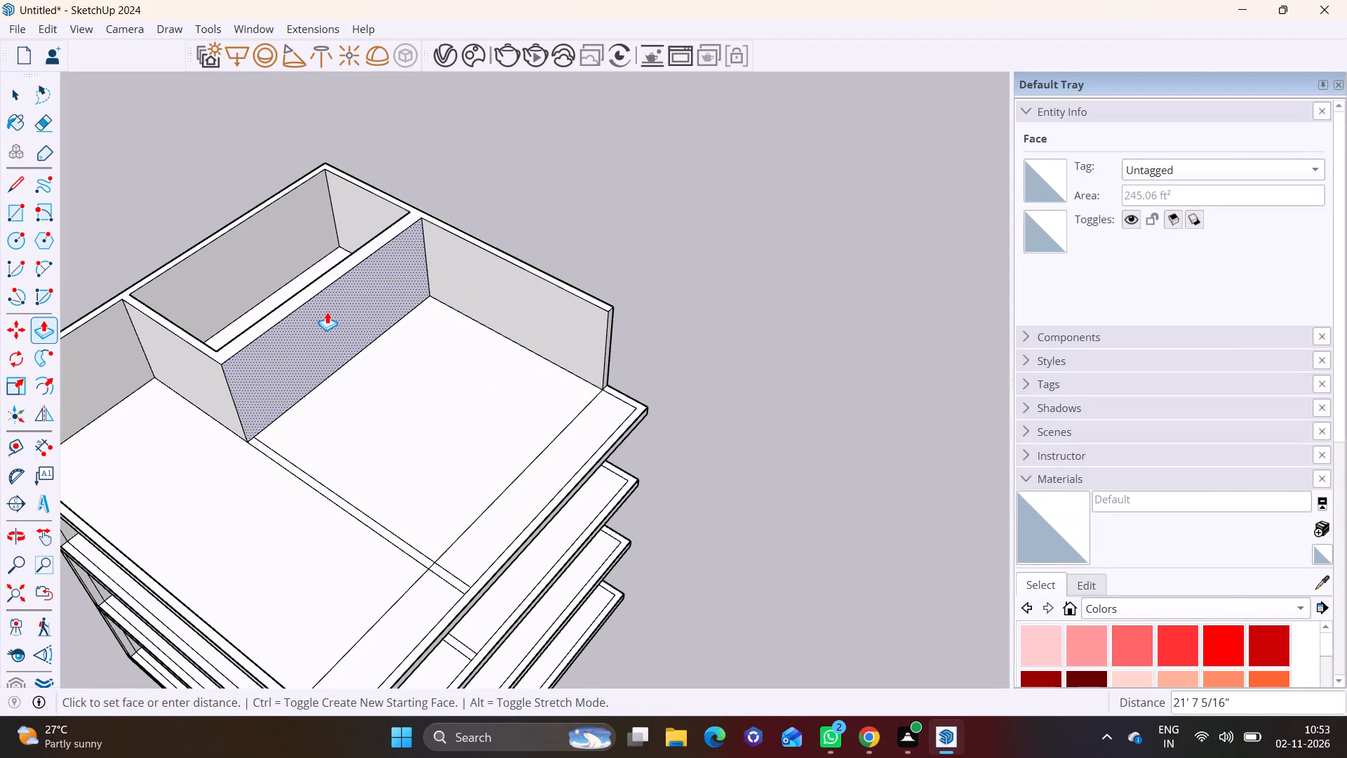
{"action": "left_click", "coordinate": [326, 309]}
{"action": "key", "text": "space"}
{"action": "left_click", "coordinate": [718, 387]}
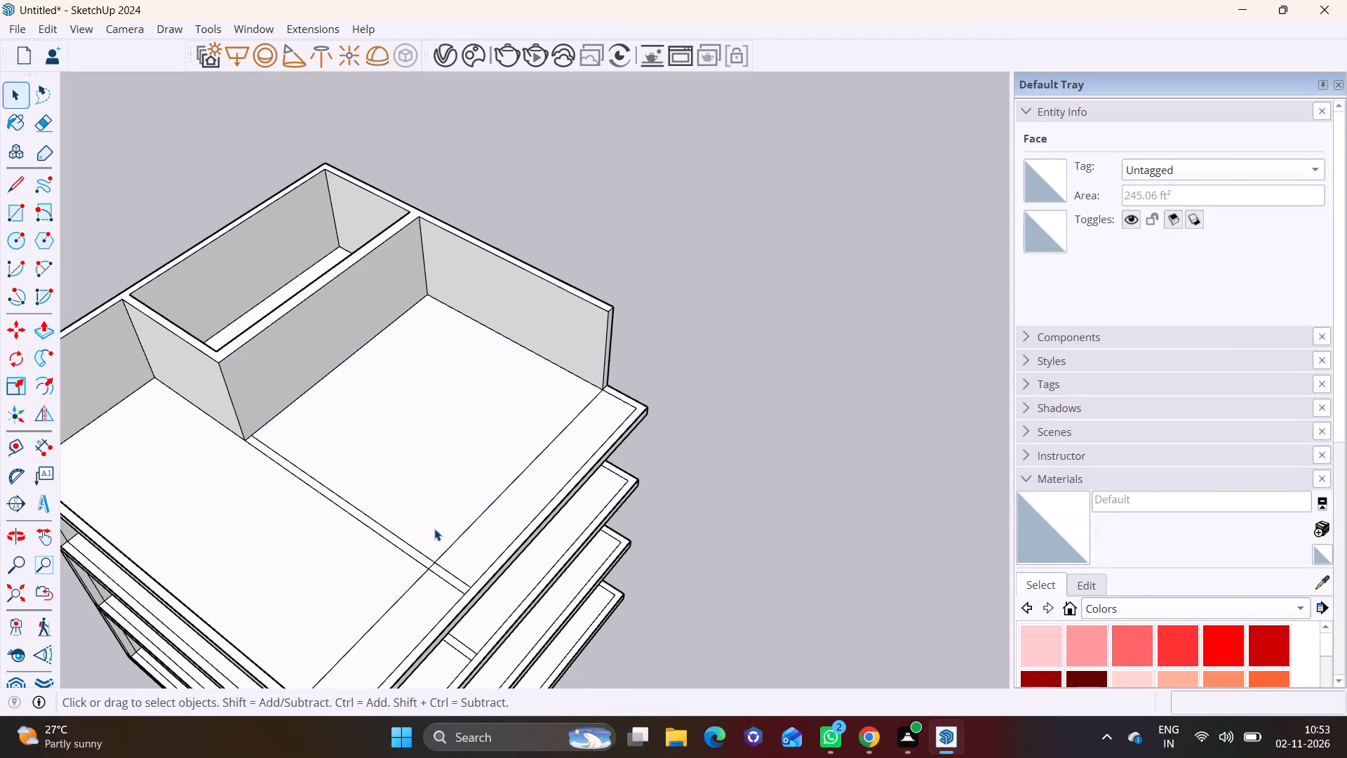
Erase the leftover floor face in the cleared area beside the top storey's remaining room.
{"action": "left_click", "coordinate": [407, 540]}
{"action": "right_click", "coordinate": [407, 538]}
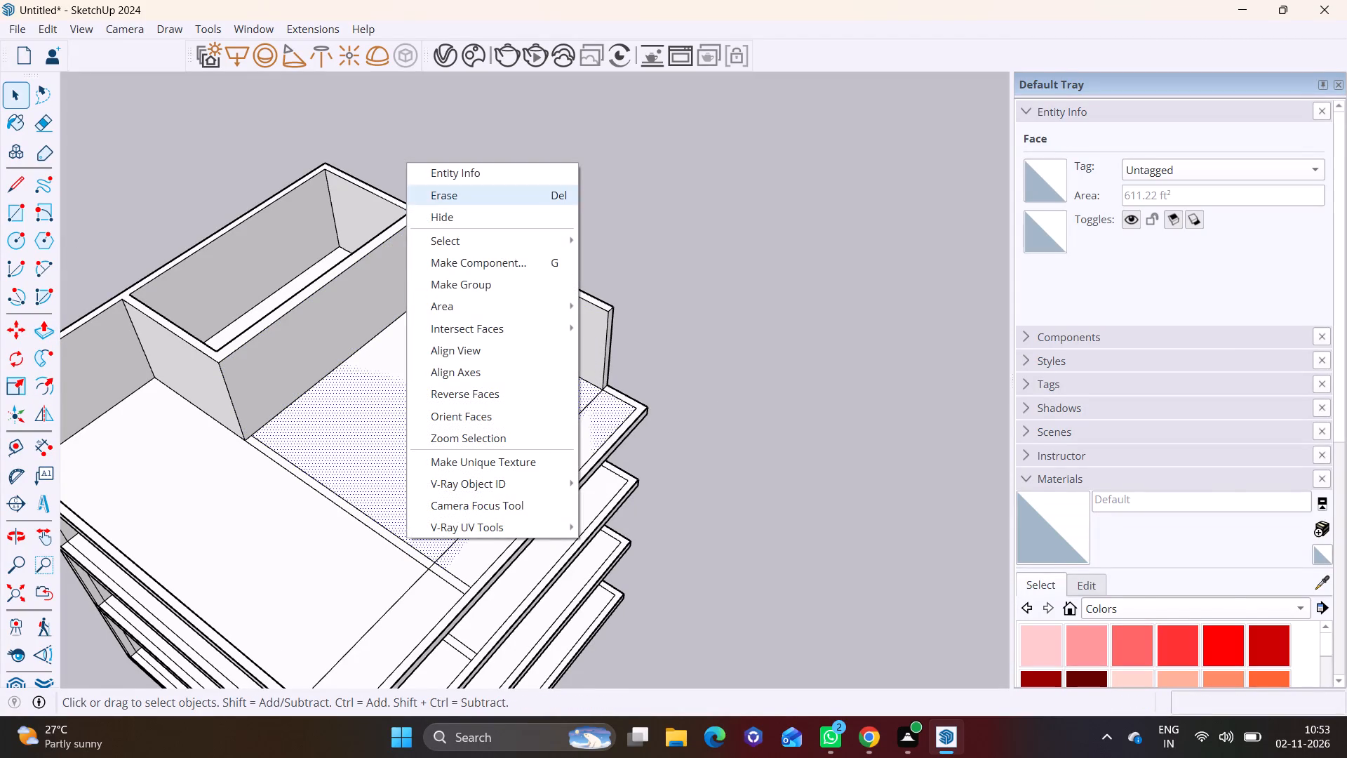
{"action": "left_click", "coordinate": [514, 200]}
{"action": "left_click", "coordinate": [500, 495]}
{"action": "right_click", "coordinate": [500, 493]}
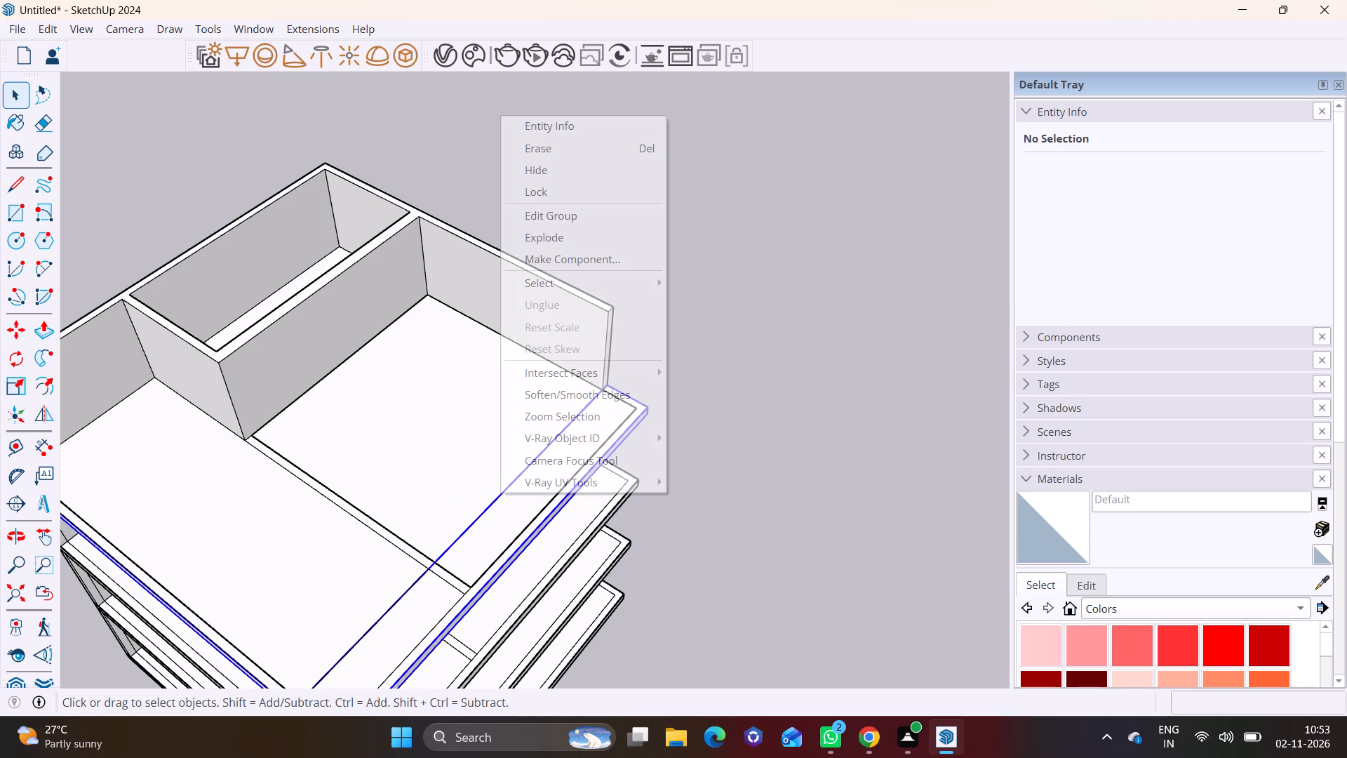
{"action": "left_click", "coordinate": [862, 463]}
Draw a short edge across the outer wall's top from the cleared area's inner corner to the outer edge.
{"action": "scroll", "coordinate": [436, 654], "scroll_direction": "down", "scroll_amount": 4}
{"action": "middle_click_drag", "start_coordinate": [540, 583], "coordinate": [714, 359]}
{"action": "scroll", "coordinate": [503, 411], "scroll_direction": "up", "scroll_amount": 6}
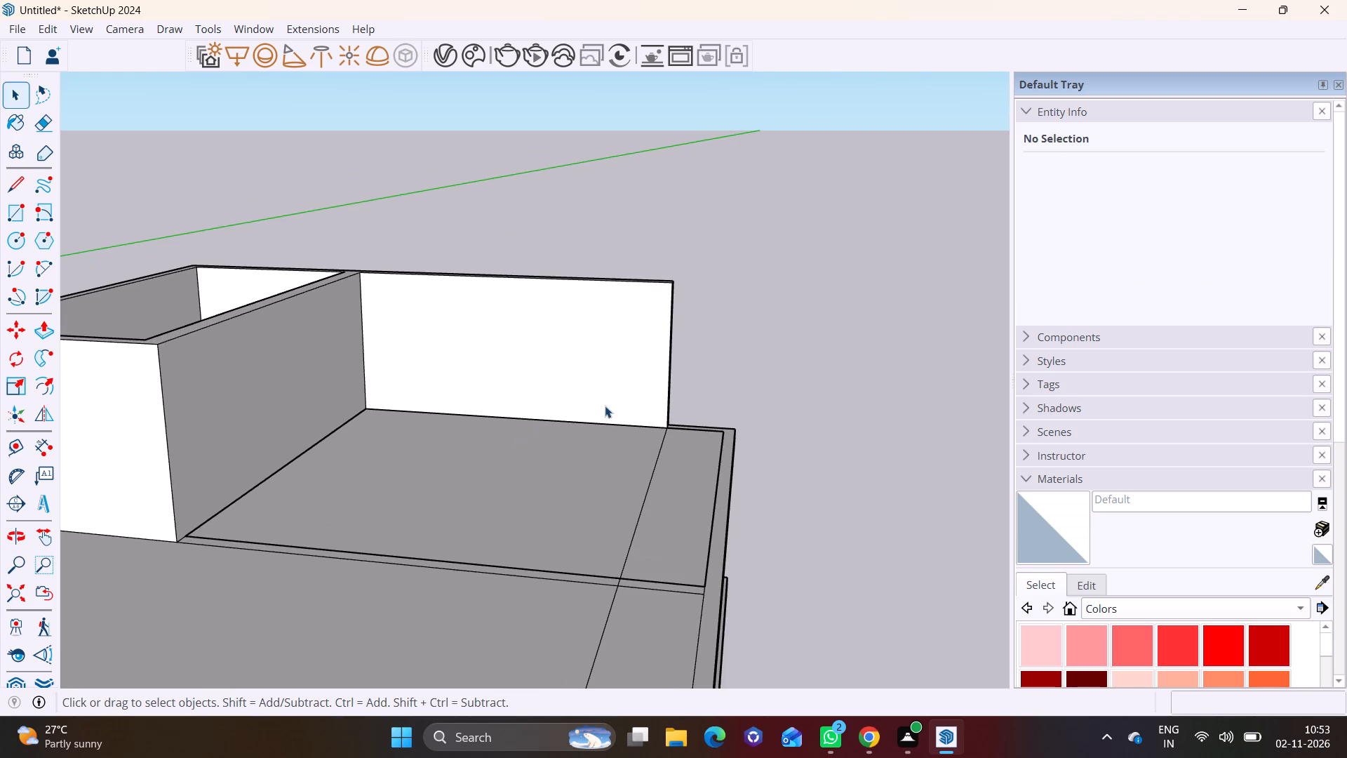
{"action": "middle_click_drag", "start_coordinate": [607, 405], "coordinate": [128, 533]}
{"action": "scroll", "coordinate": [586, 184], "scroll_direction": "up", "scroll_amount": 3}
{"action": "middle_click_drag", "start_coordinate": [558, 189], "coordinate": [541, 202]}
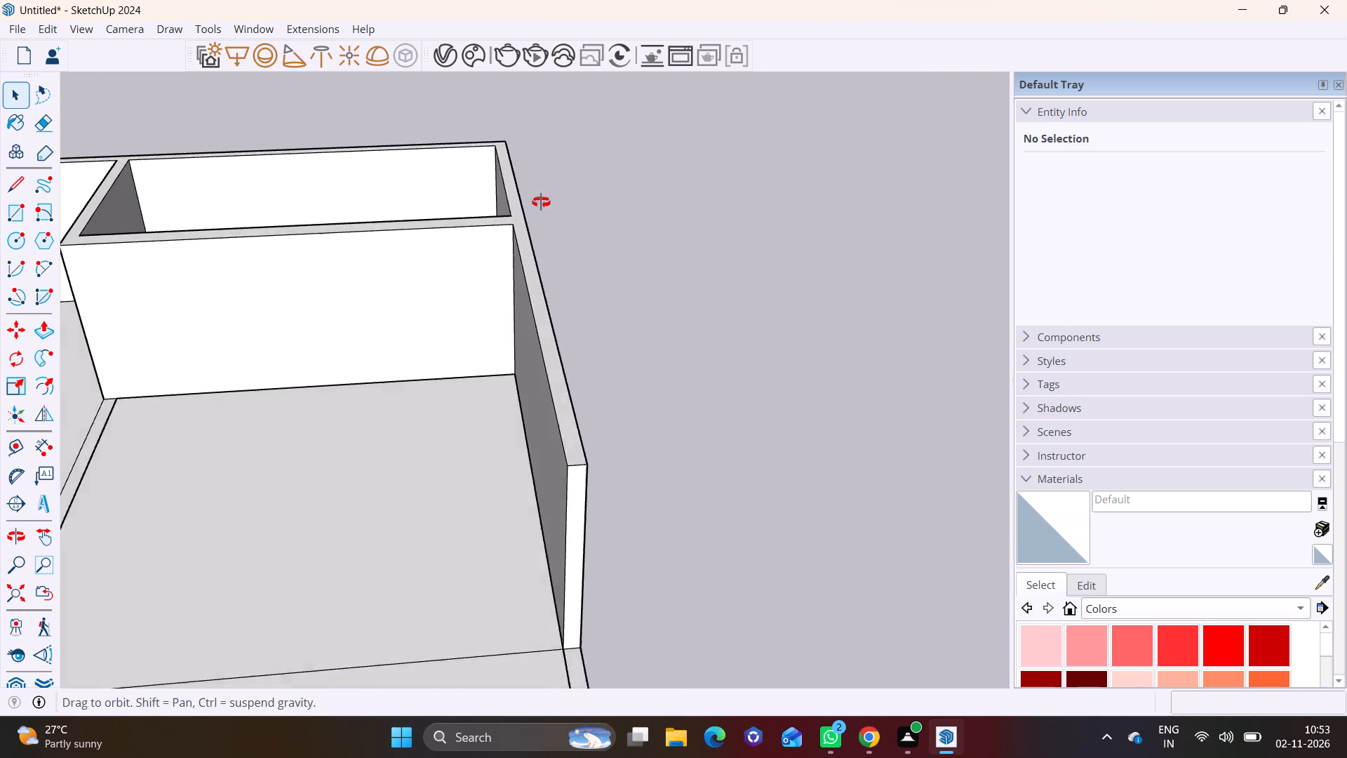
{"action": "middle_click_drag", "start_coordinate": [541, 202], "coordinate": [463, 277]}
{"action": "middle_click_drag", "start_coordinate": [446, 301], "coordinate": [415, 366]}
{"action": "scroll", "coordinate": [431, 328], "scroll_direction": "up", "scroll_amount": 4}
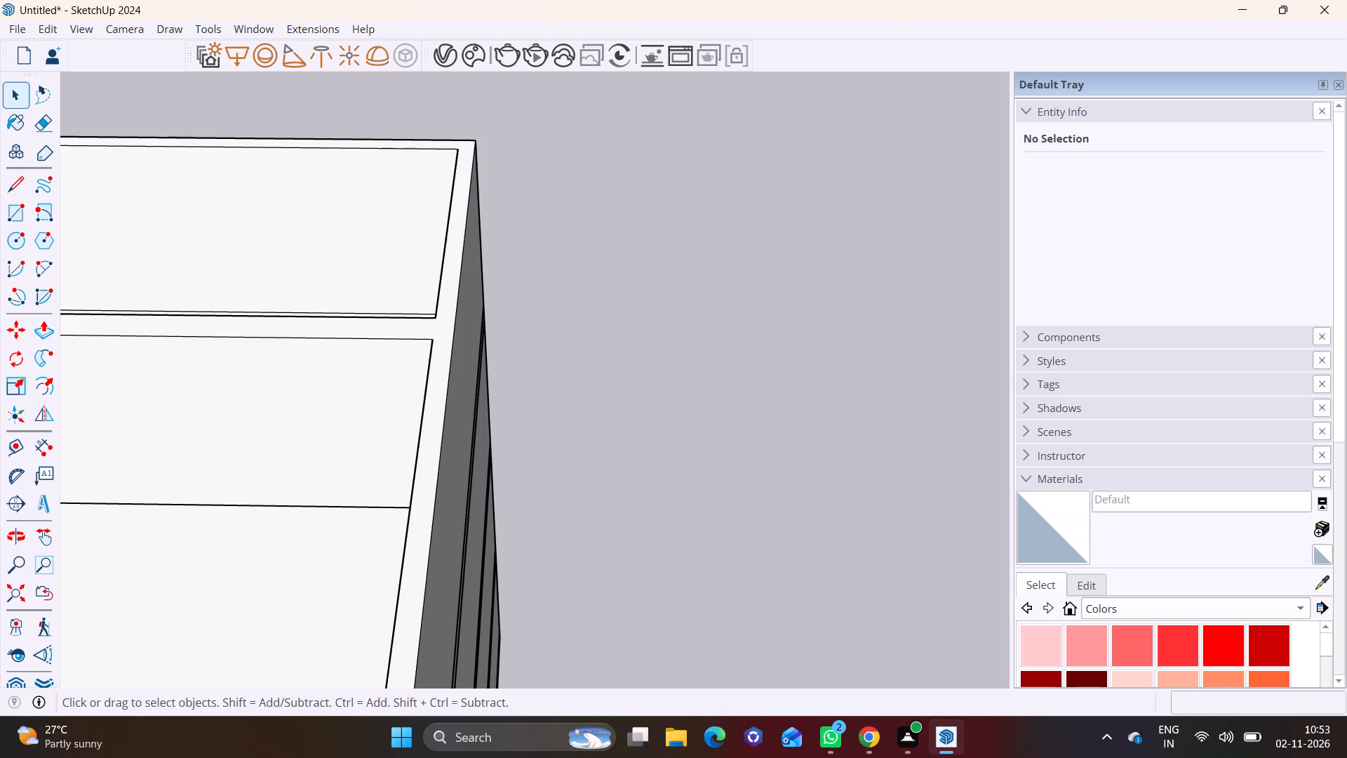
{"action": "left_click", "coordinate": [13, 182]}
{"action": "scroll", "coordinate": [549, 434], "scroll_direction": "up", "scroll_amount": 4}
{"action": "left_click", "coordinate": [335, 258]}
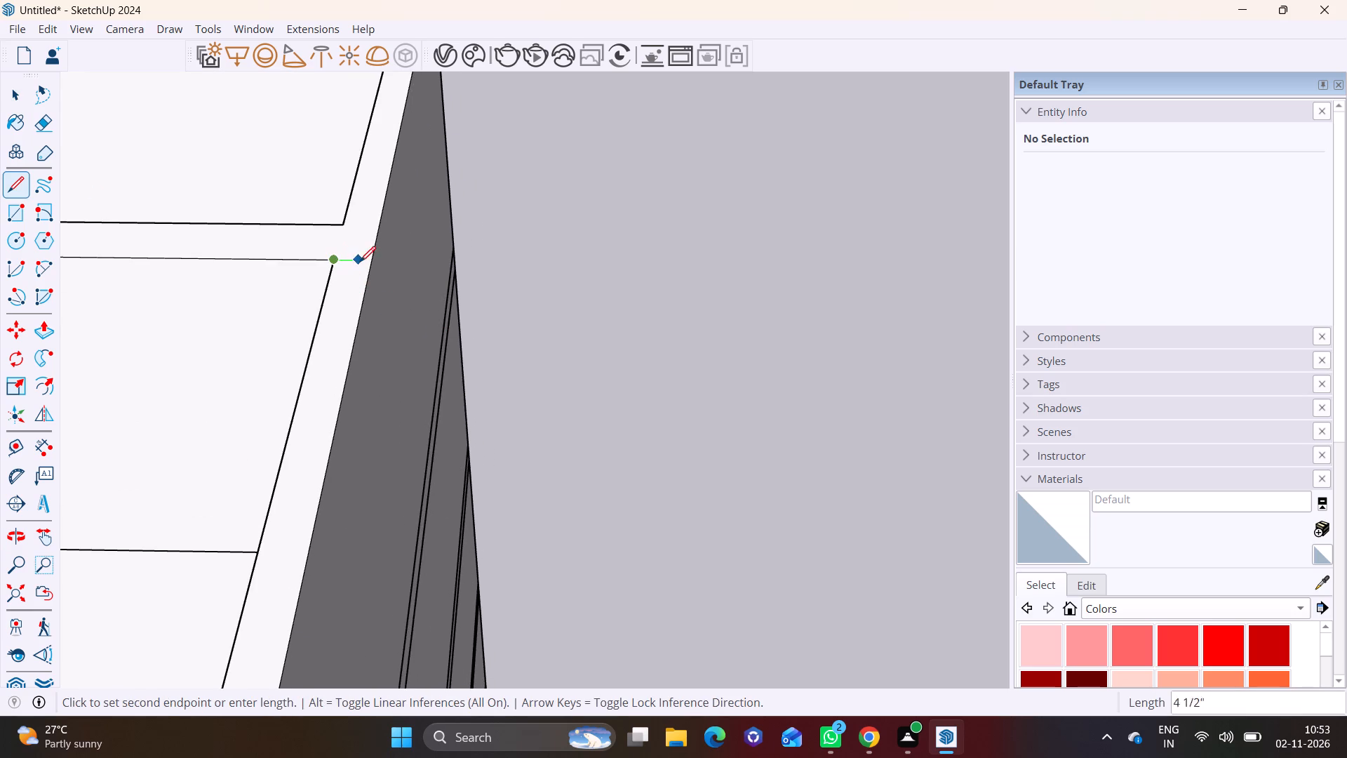
{"action": "left_click", "coordinate": [369, 263]}
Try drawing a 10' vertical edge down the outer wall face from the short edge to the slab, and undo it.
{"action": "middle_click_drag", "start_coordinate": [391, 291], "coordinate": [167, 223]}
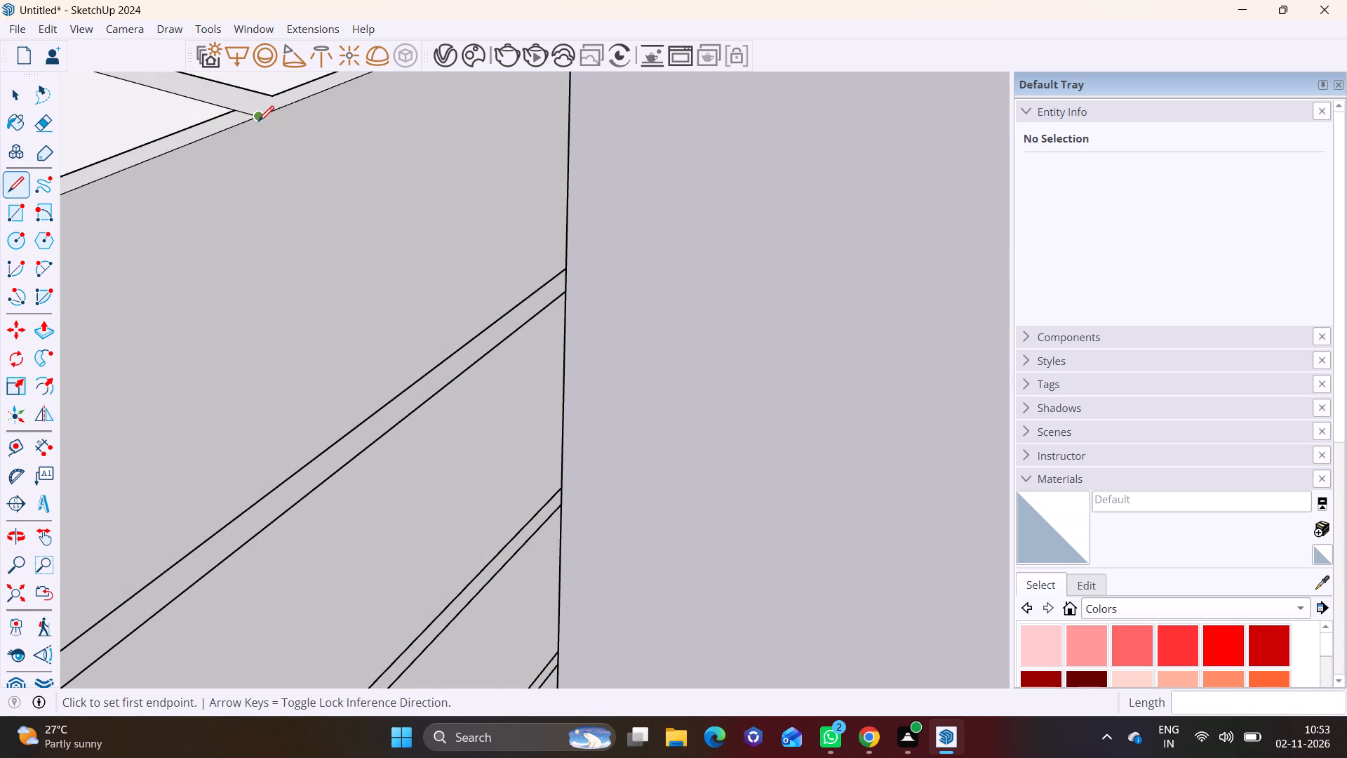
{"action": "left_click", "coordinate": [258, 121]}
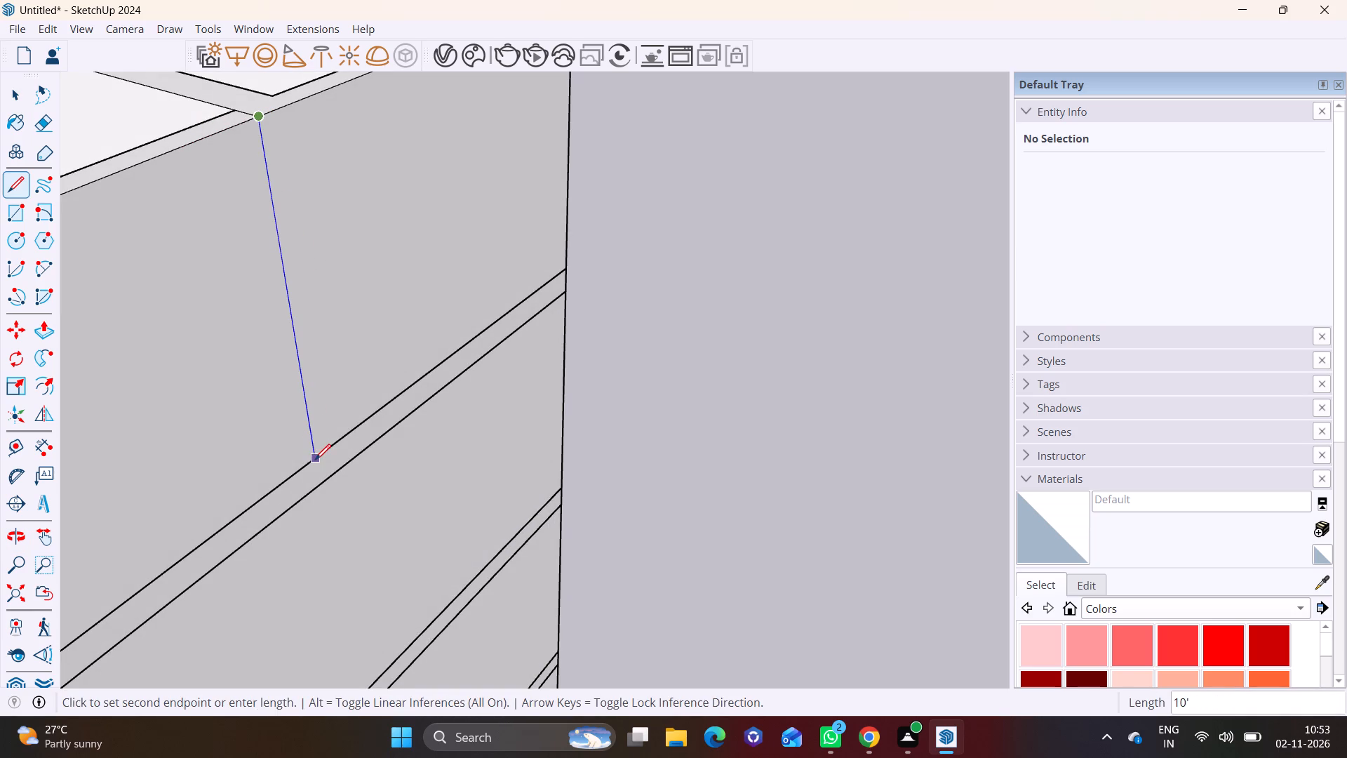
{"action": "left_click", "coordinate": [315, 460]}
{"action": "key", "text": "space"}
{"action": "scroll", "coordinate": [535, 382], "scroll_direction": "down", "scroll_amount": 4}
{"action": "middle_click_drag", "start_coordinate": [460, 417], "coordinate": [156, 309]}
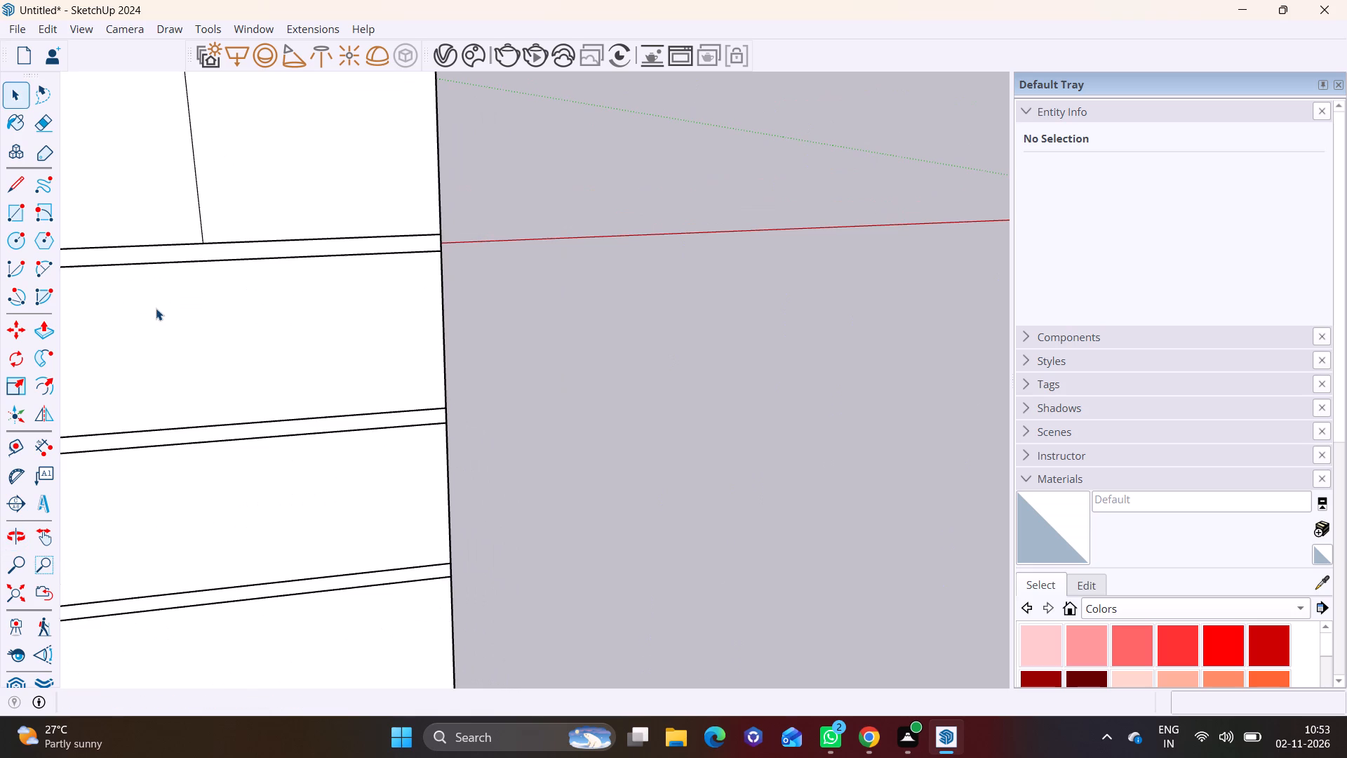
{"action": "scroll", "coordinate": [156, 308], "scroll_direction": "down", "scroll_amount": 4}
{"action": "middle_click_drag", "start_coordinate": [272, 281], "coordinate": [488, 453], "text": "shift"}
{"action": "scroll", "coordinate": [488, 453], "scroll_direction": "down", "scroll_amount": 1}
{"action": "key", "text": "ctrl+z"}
Draw a vertical edge down the top storey's outer wall face, from the room wall's end to the slab.
{"action": "scroll", "coordinate": [456, 435], "scroll_direction": "up", "scroll_amount": 4}
{"action": "middle_click_drag", "start_coordinate": [396, 427], "coordinate": [371, 380]}
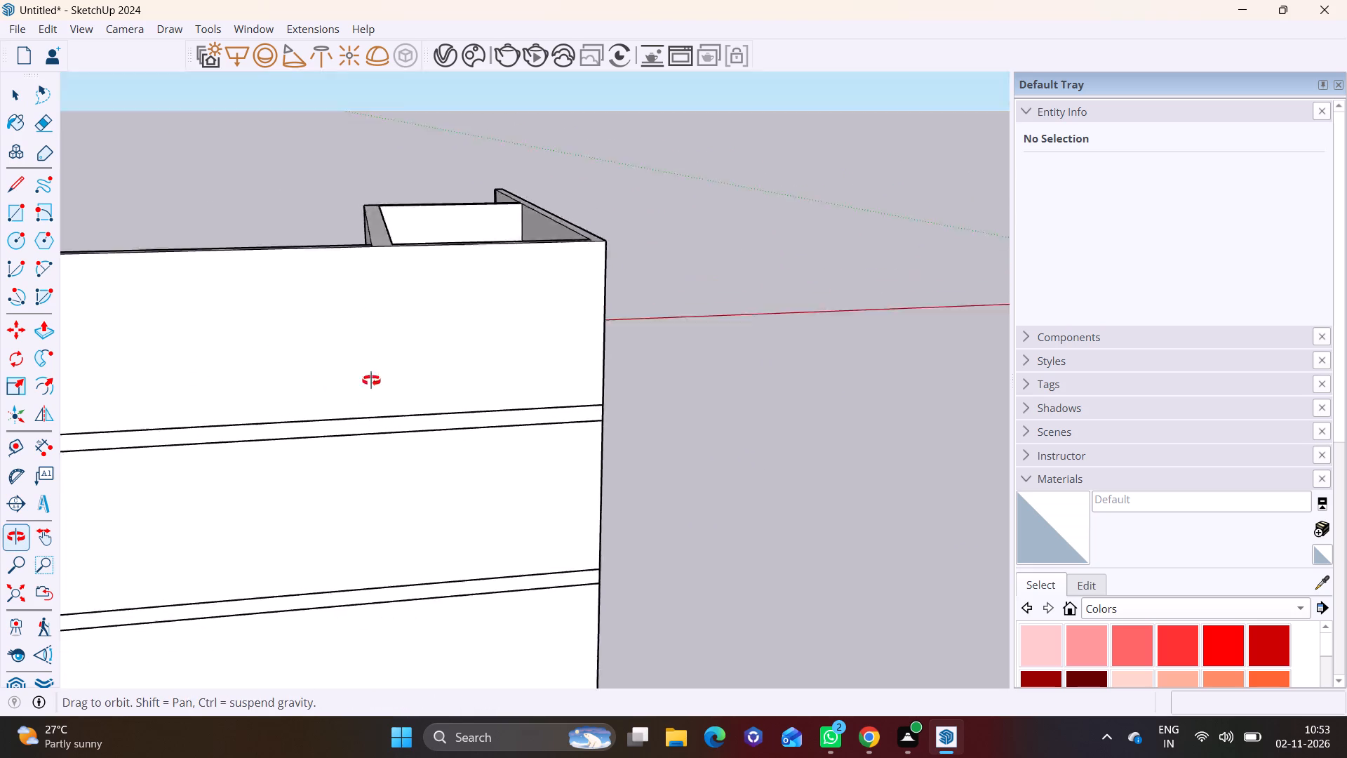
{"action": "middle_click_drag", "start_coordinate": [371, 380], "coordinate": [366, 338]}
{"action": "left_click", "coordinate": [24, 178]}
{"action": "middle_click_drag", "start_coordinate": [290, 240], "coordinate": [342, 411]}
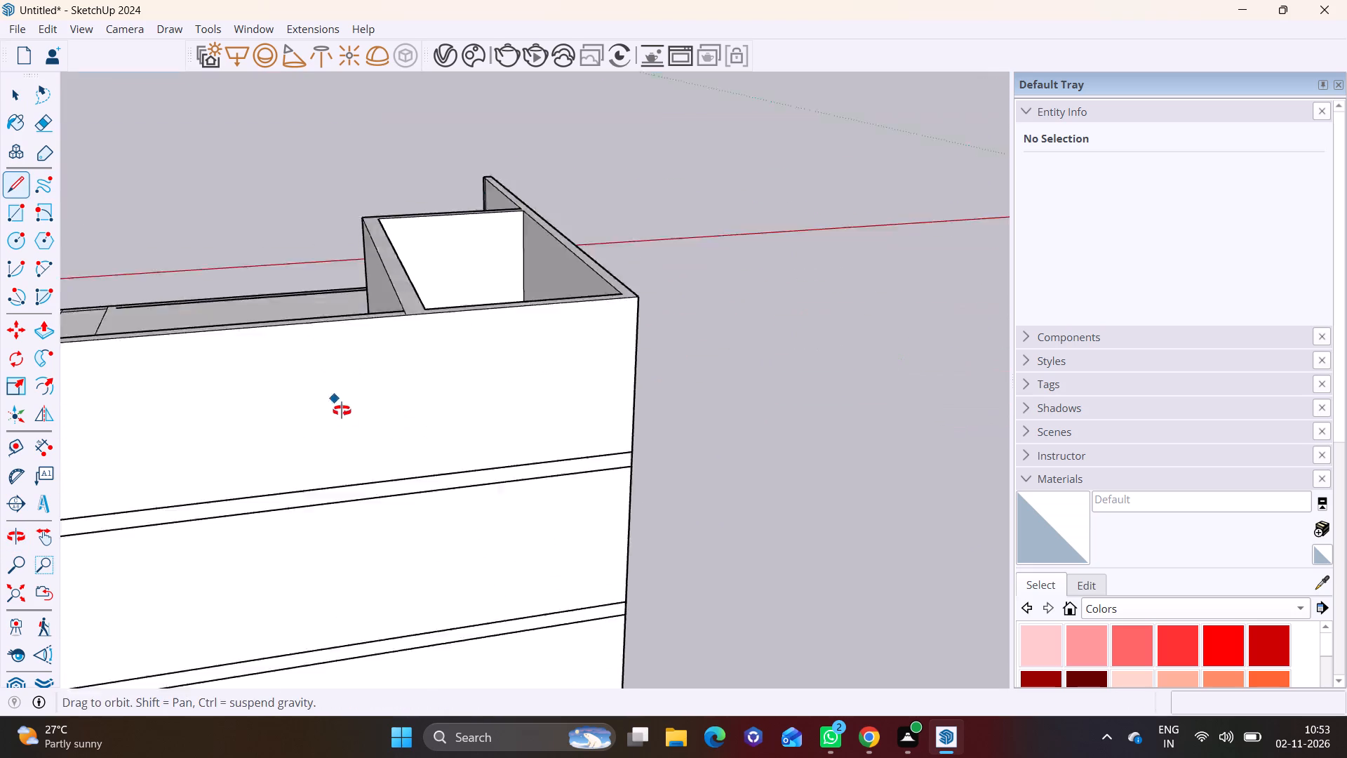
{"action": "middle_click_drag", "start_coordinate": [342, 411], "coordinate": [347, 416]}
{"action": "scroll", "coordinate": [441, 381], "scroll_direction": "up", "scroll_amount": 3}
{"action": "left_click", "coordinate": [413, 430]}
{"action": "middle_click_drag", "start_coordinate": [423, 495], "coordinate": [410, 323]}
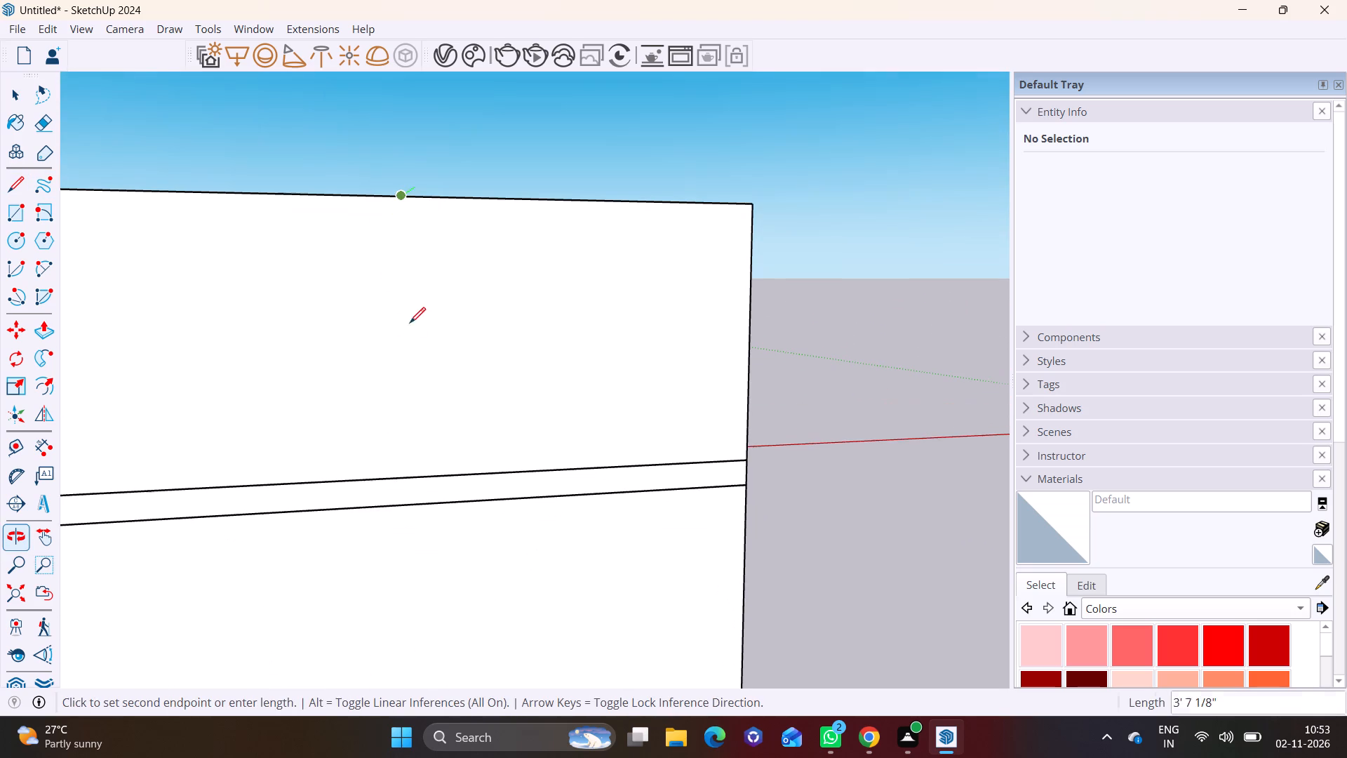
{"action": "left_click", "coordinate": [396, 479]}
{"action": "key", "text": "space"}
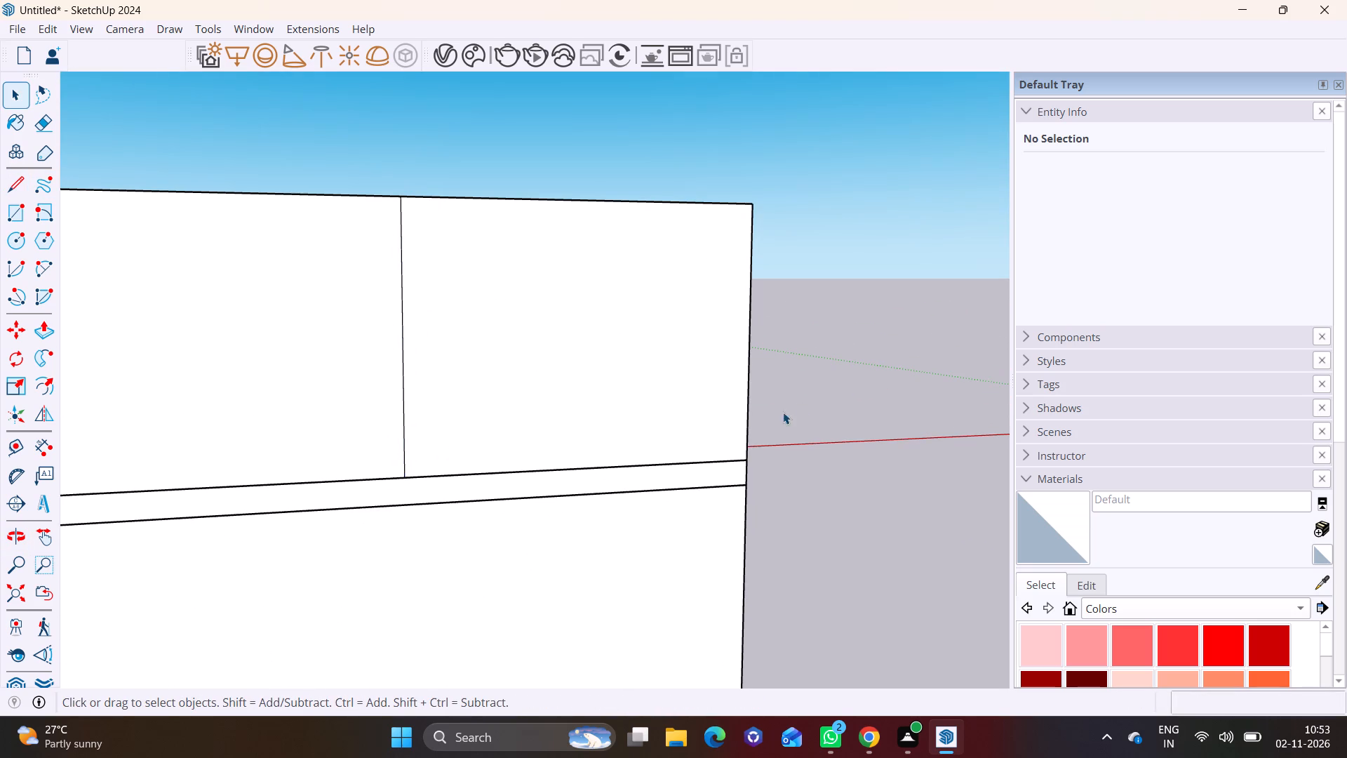
{"action": "left_click", "coordinate": [815, 400]}
Push/Pull the end face of the outer wall beside the cleared area back to the vertical edge at the room.
{"action": "scroll", "coordinate": [505, 369], "scroll_direction": "down", "scroll_amount": 8}
{"action": "middle_click_drag", "start_coordinate": [494, 371], "coordinate": [622, 565]}
{"action": "scroll", "coordinate": [504, 512], "scroll_direction": "down", "scroll_amount": 2}
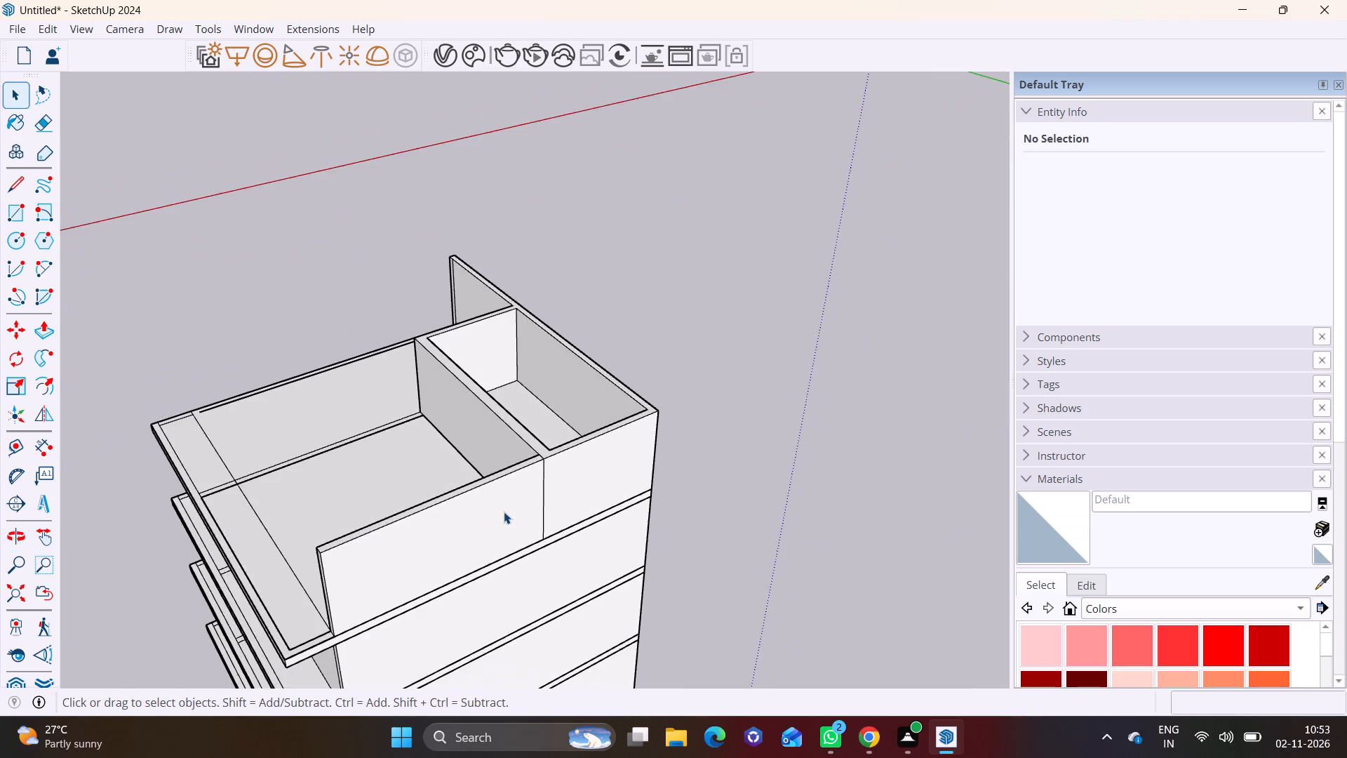
{"action": "middle_click_drag", "start_coordinate": [496, 510], "coordinate": [659, 347], "text": "shift"}
{"action": "scroll", "coordinate": [555, 394], "scroll_direction": "up", "scroll_amount": 7}
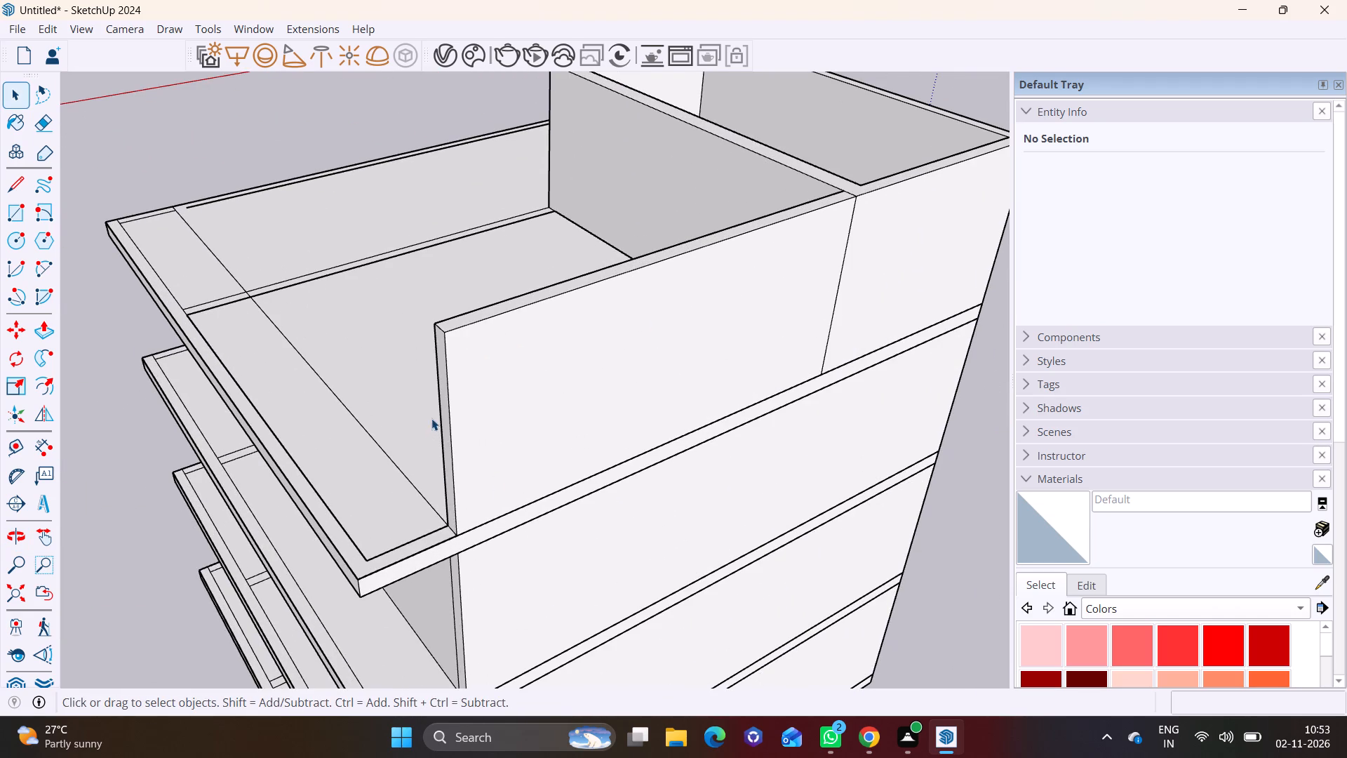
{"action": "left_click", "coordinate": [444, 404]}
{"action": "left_click", "coordinate": [44, 333]}
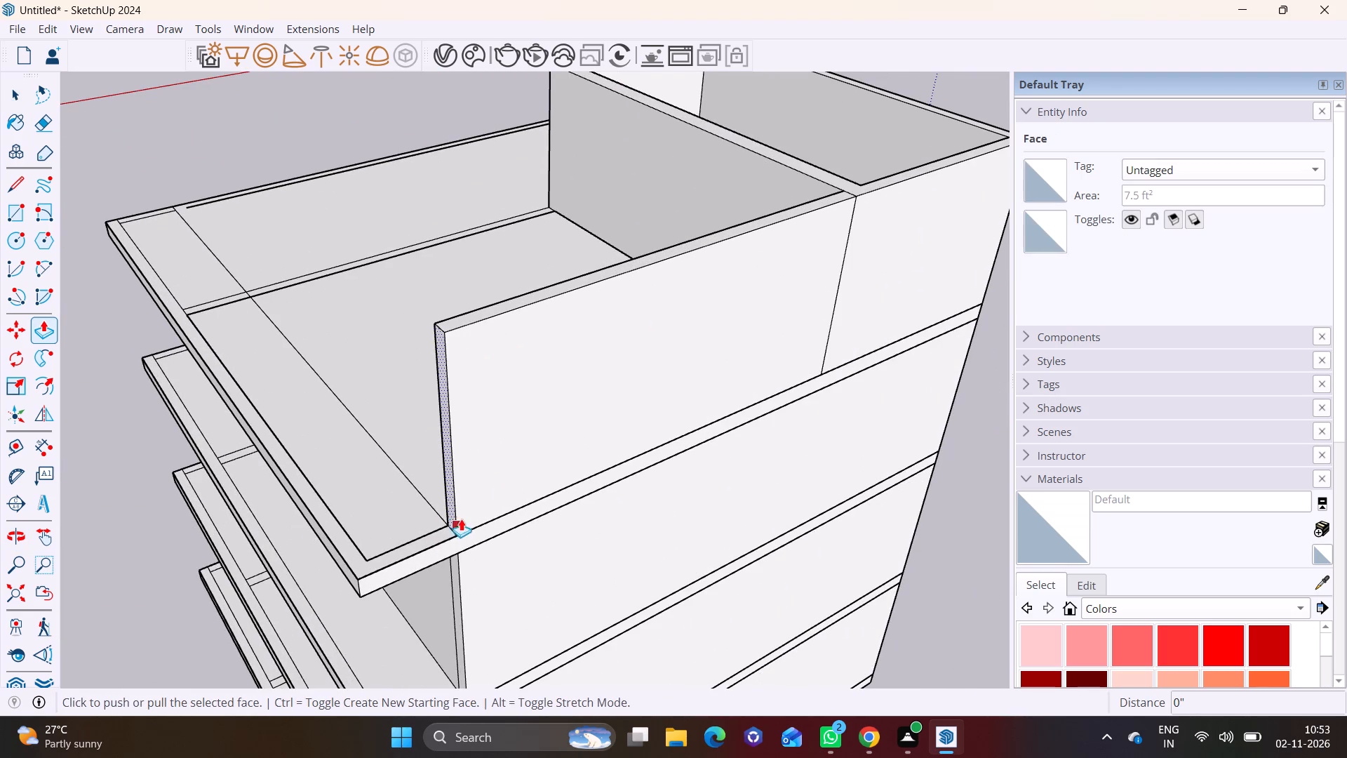
{"action": "left_click", "coordinate": [444, 476]}
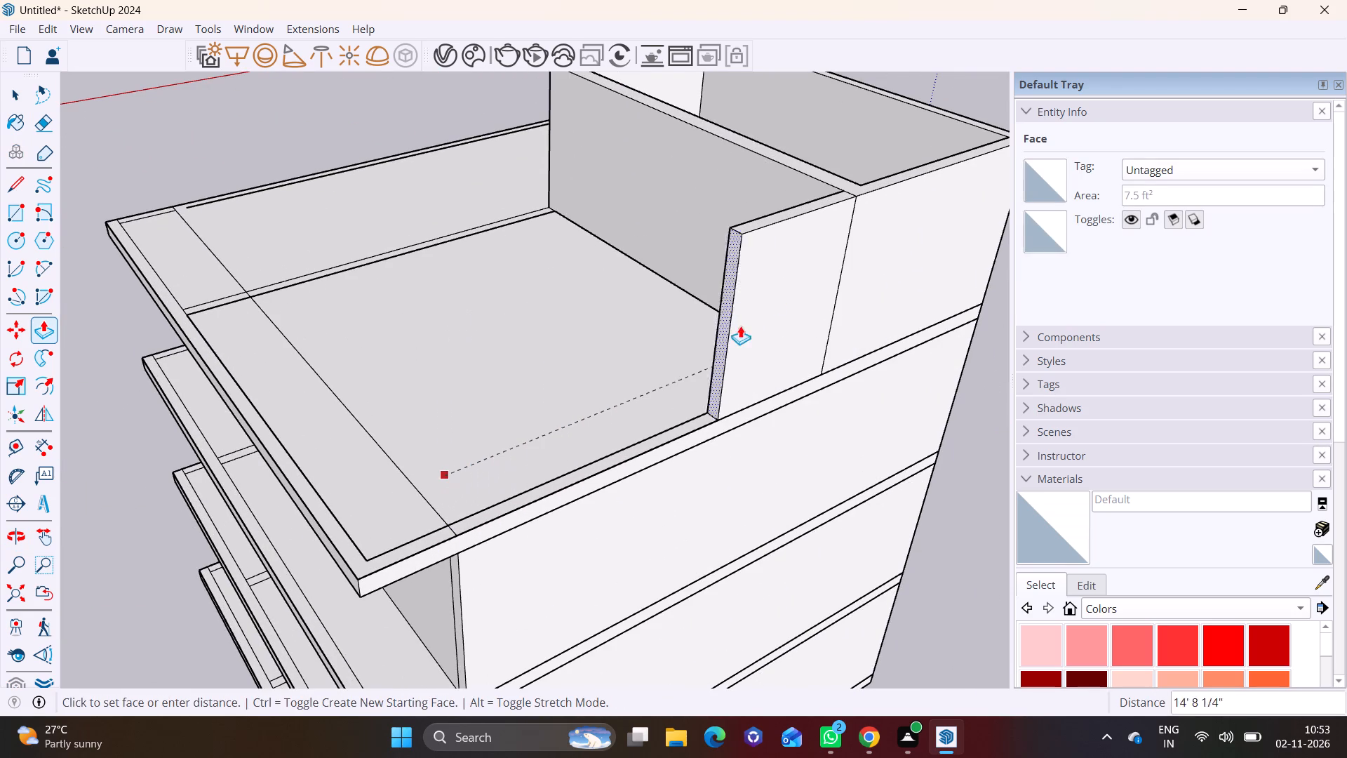
{"action": "left_click", "coordinate": [823, 241]}
{"action": "key", "text": "space"}
{"action": "left_click", "coordinate": [971, 466]}
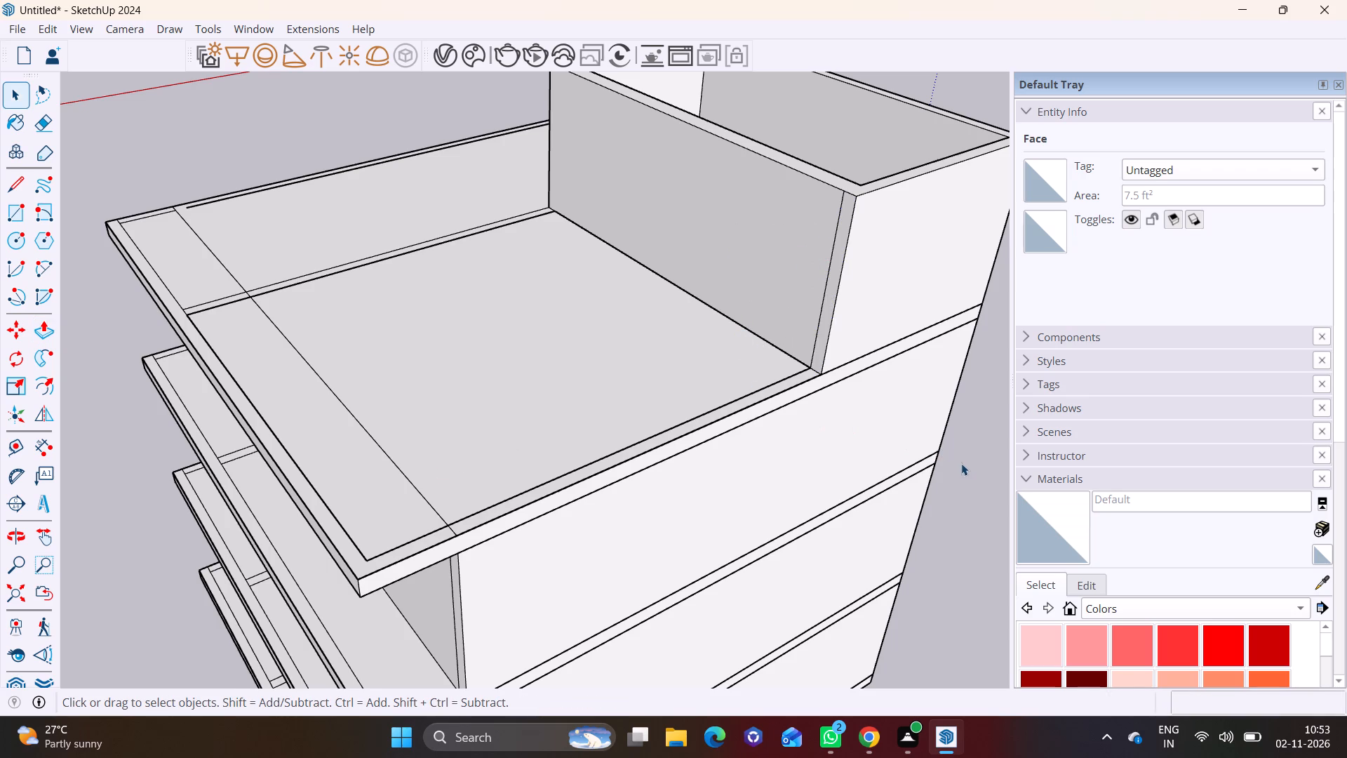
Erase the leftover vertical edge where the shortened outer wall meets the room's wall.
{"action": "left_click", "coordinate": [831, 248]}
{"action": "right_click", "coordinate": [831, 248]}
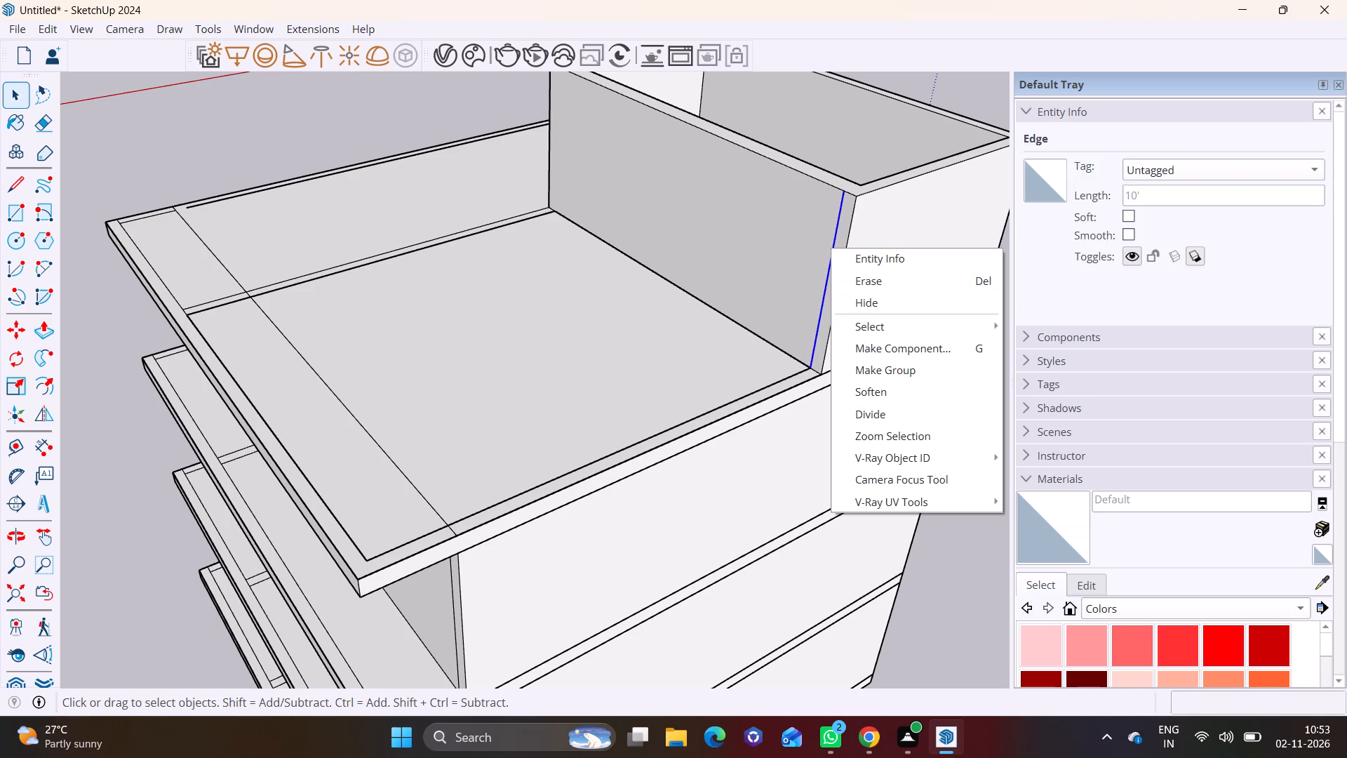
{"action": "left_click", "coordinate": [872, 288]}
Push/Pull the room's outer wall face facing the cleared slab outward about 12'.
{"action": "scroll", "coordinate": [677, 324], "scroll_direction": "down", "scroll_amount": 7}
{"action": "middle_click_drag", "start_coordinate": [619, 413], "coordinate": [923, 462]}
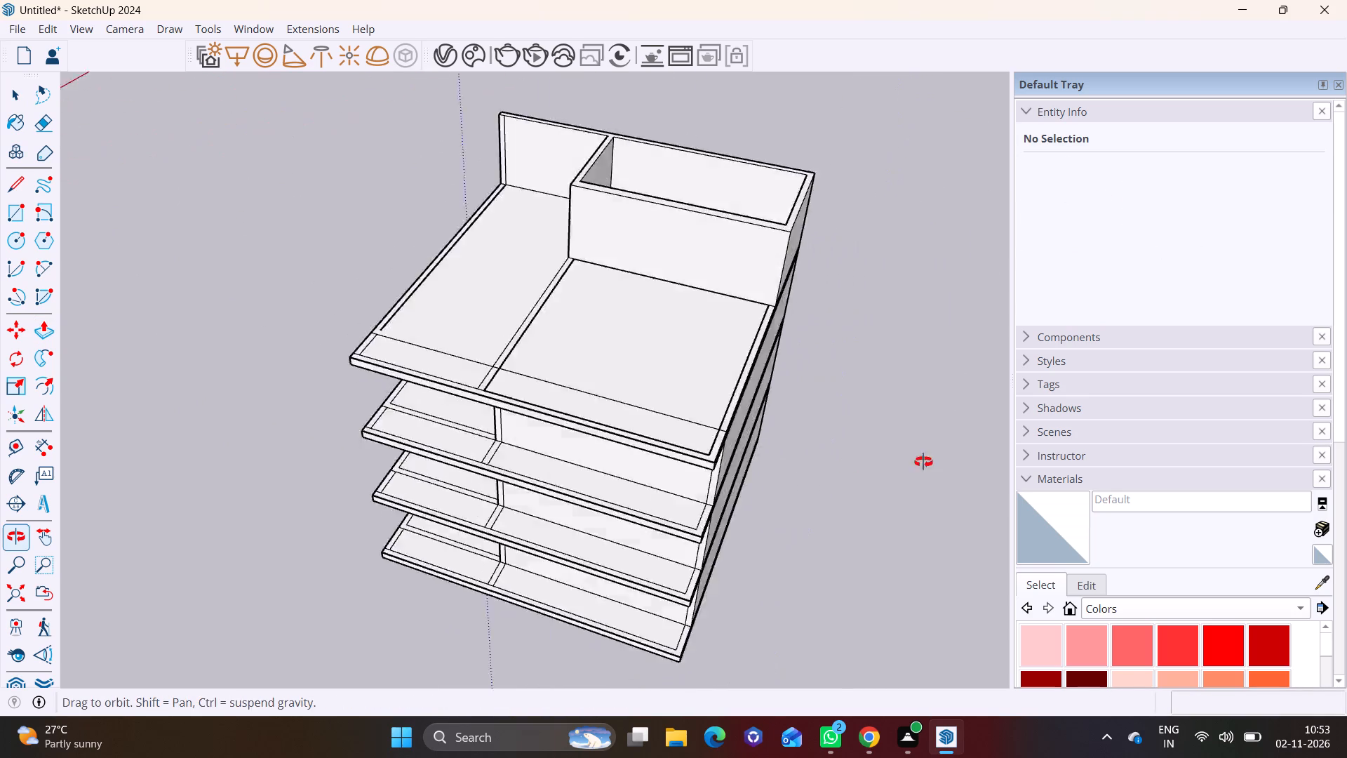
{"action": "middle_click_drag", "start_coordinate": [923, 462], "coordinate": [998, 434]}
{"action": "middle_click_drag", "start_coordinate": [548, 413], "coordinate": [1059, 418]}
{"action": "middle_click_drag", "start_coordinate": [541, 279], "coordinate": [489, 444], "text": "shift"}
{"action": "middle_click_drag", "start_coordinate": [488, 452], "coordinate": [487, 452]}
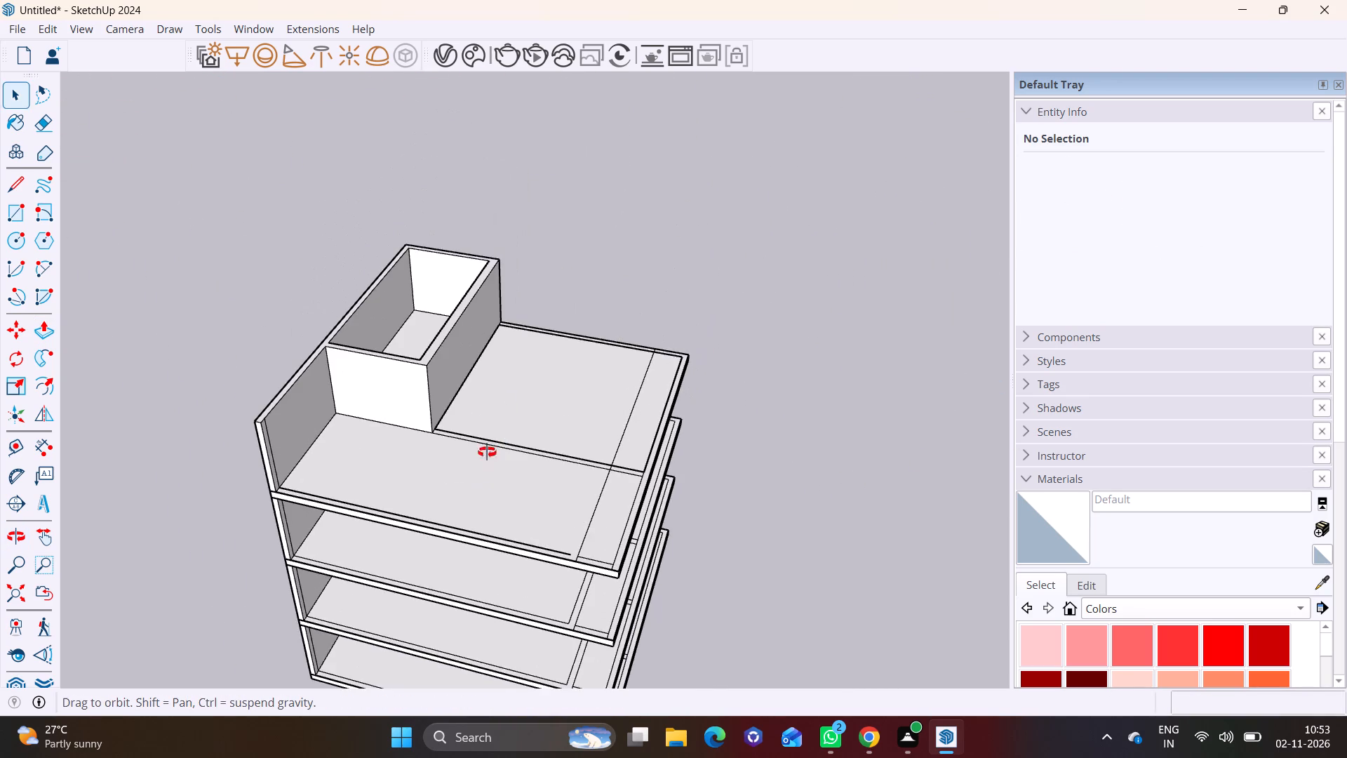
{"action": "middle_click_drag", "start_coordinate": [487, 452], "coordinate": [603, 219]}
{"action": "scroll", "coordinate": [384, 330], "scroll_direction": "up", "scroll_amount": 5}
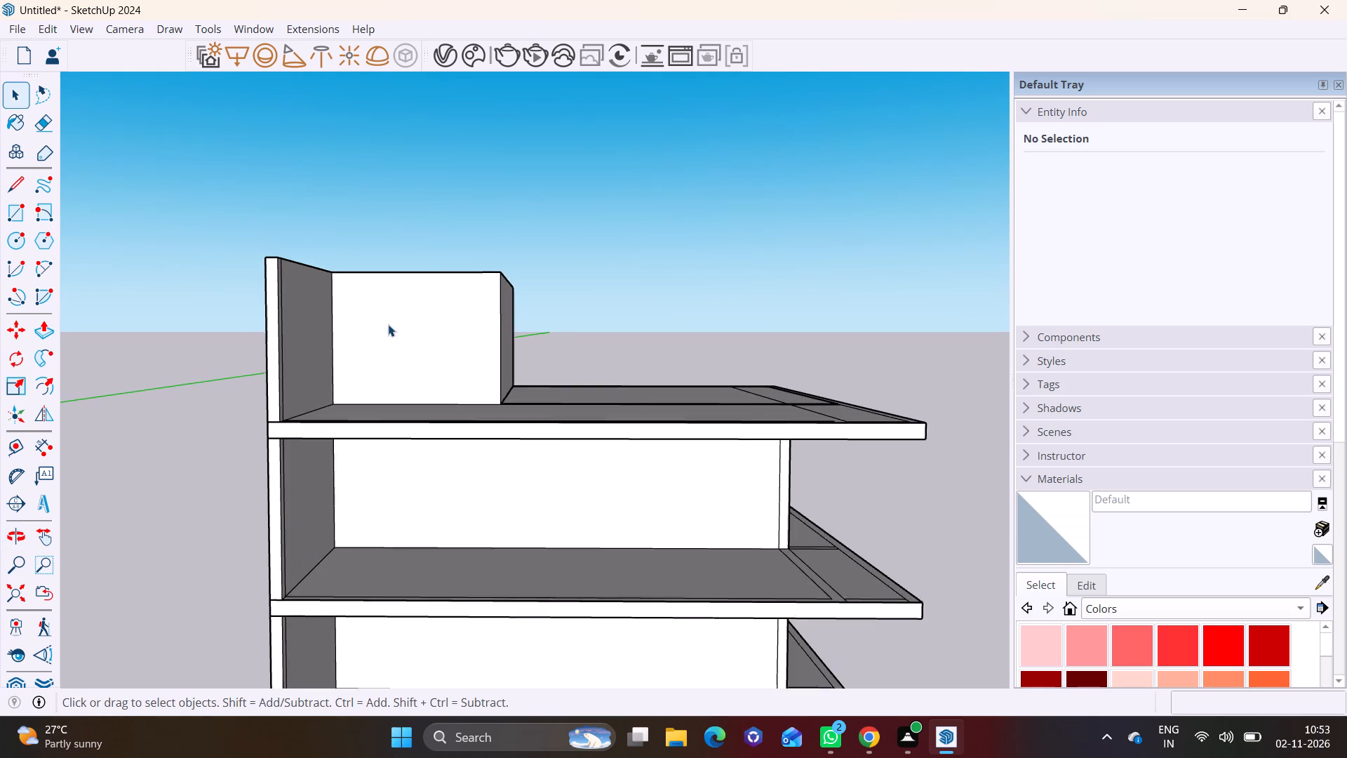
{"action": "middle_click_drag", "start_coordinate": [654, 373], "coordinate": [526, 353], "text": "shift"}
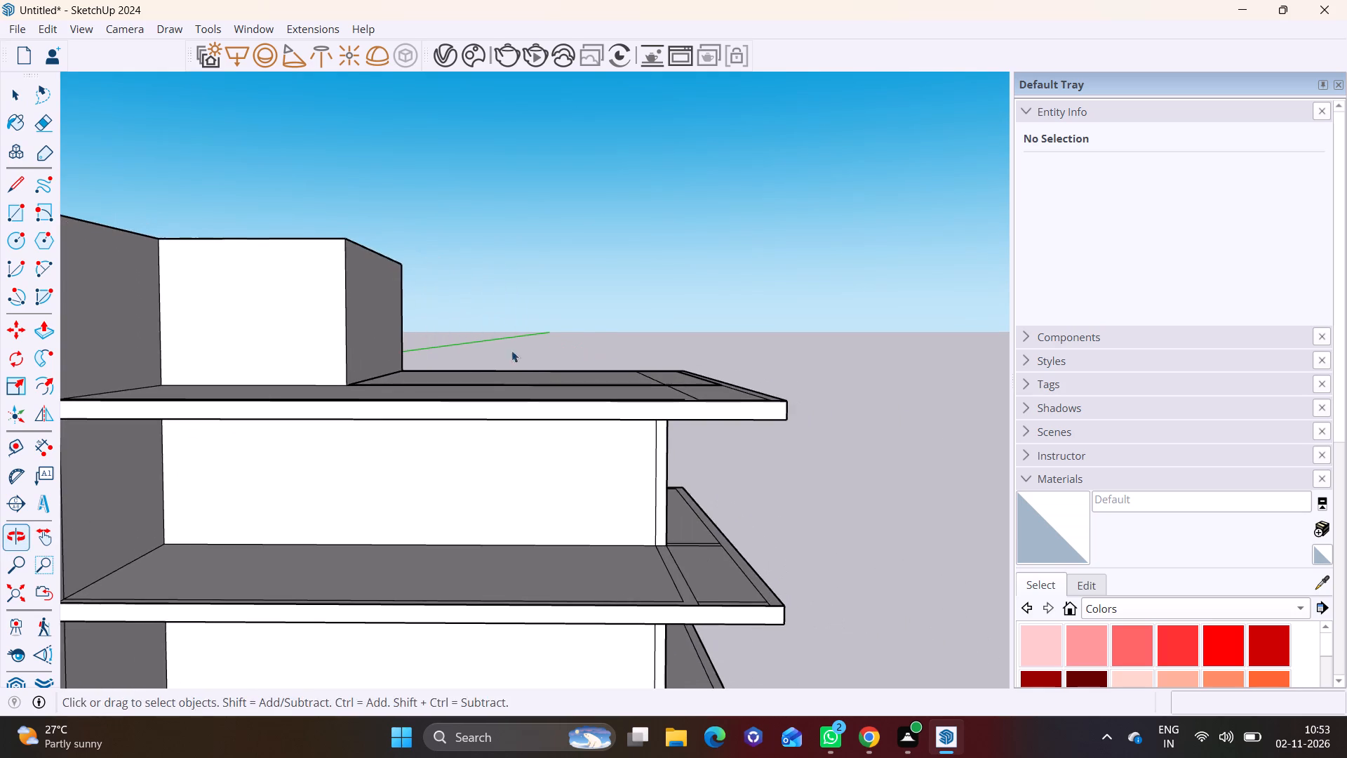
{"action": "middle_click_drag", "start_coordinate": [528, 351], "coordinate": [438, 503]}
{"action": "left_click", "coordinate": [382, 296]}
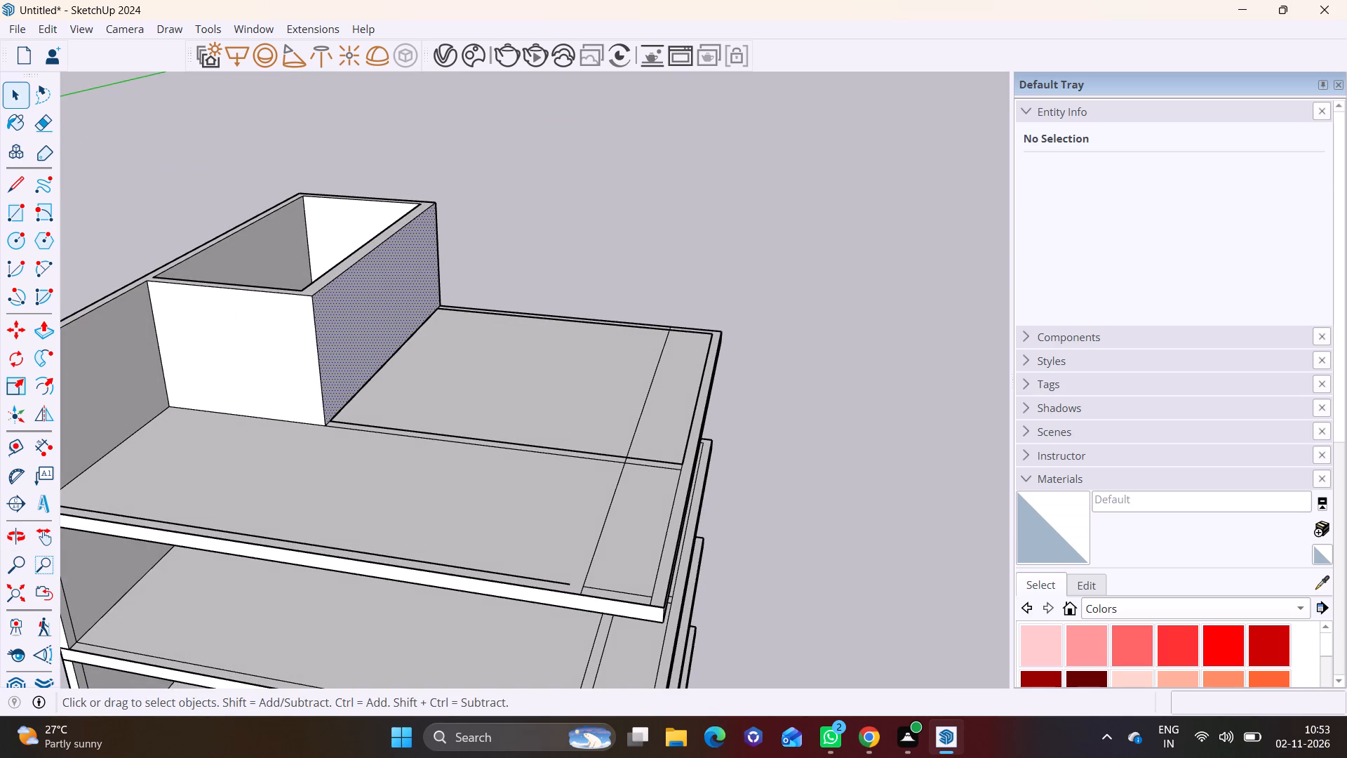
{"action": "left_click", "coordinate": [51, 326]}
{"action": "left_click", "coordinate": [356, 323]}
{"action": "left_click", "coordinate": [507, 348]}
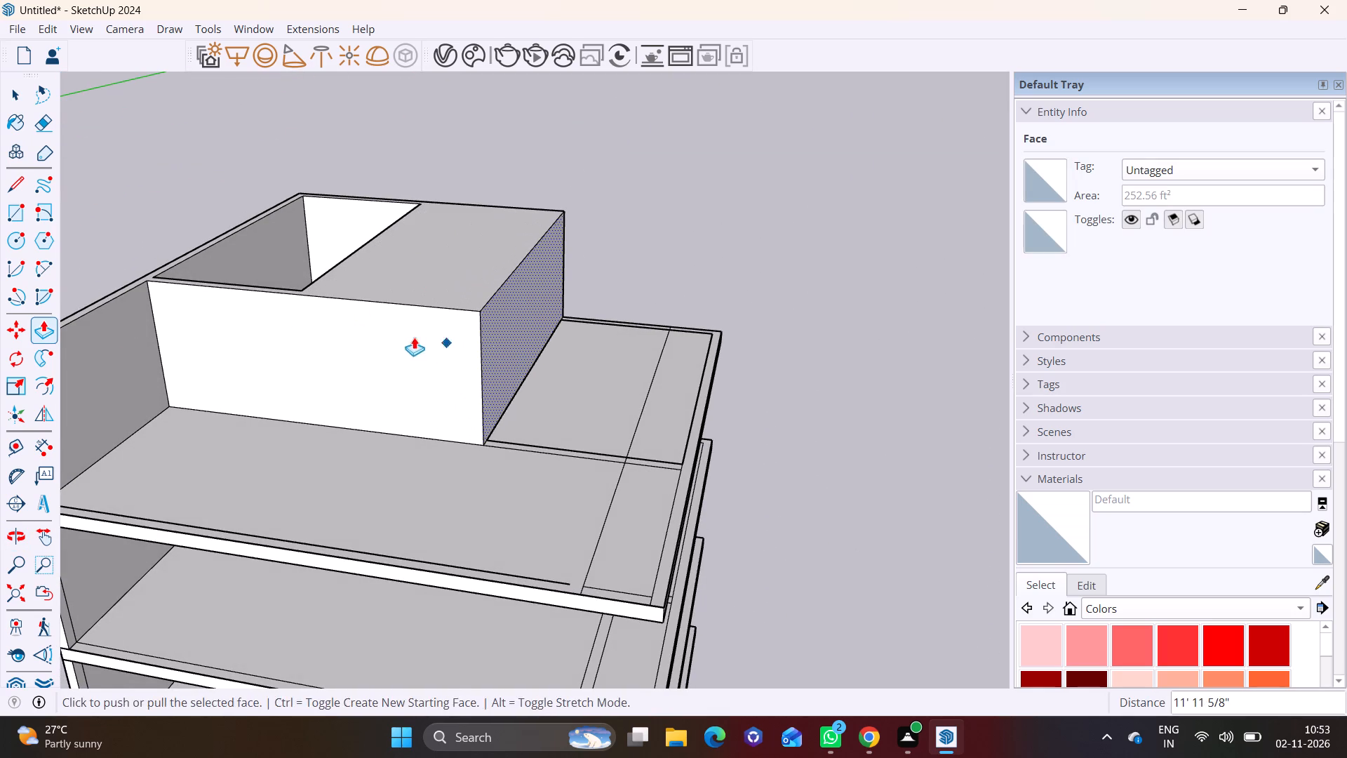
{"action": "key", "text": "space"}
Push/Pull the inner face of the thickened room wall outward about 11', enlarging the room and leaving a thin wall.
{"action": "scroll", "coordinate": [412, 333], "scroll_direction": "down", "scroll_amount": 1}
{"action": "middle_click_drag", "start_coordinate": [413, 333], "coordinate": [836, 338]}
{"action": "scroll", "coordinate": [367, 380], "scroll_direction": "up", "scroll_amount": 3}
{"action": "left_click", "coordinate": [431, 343]}
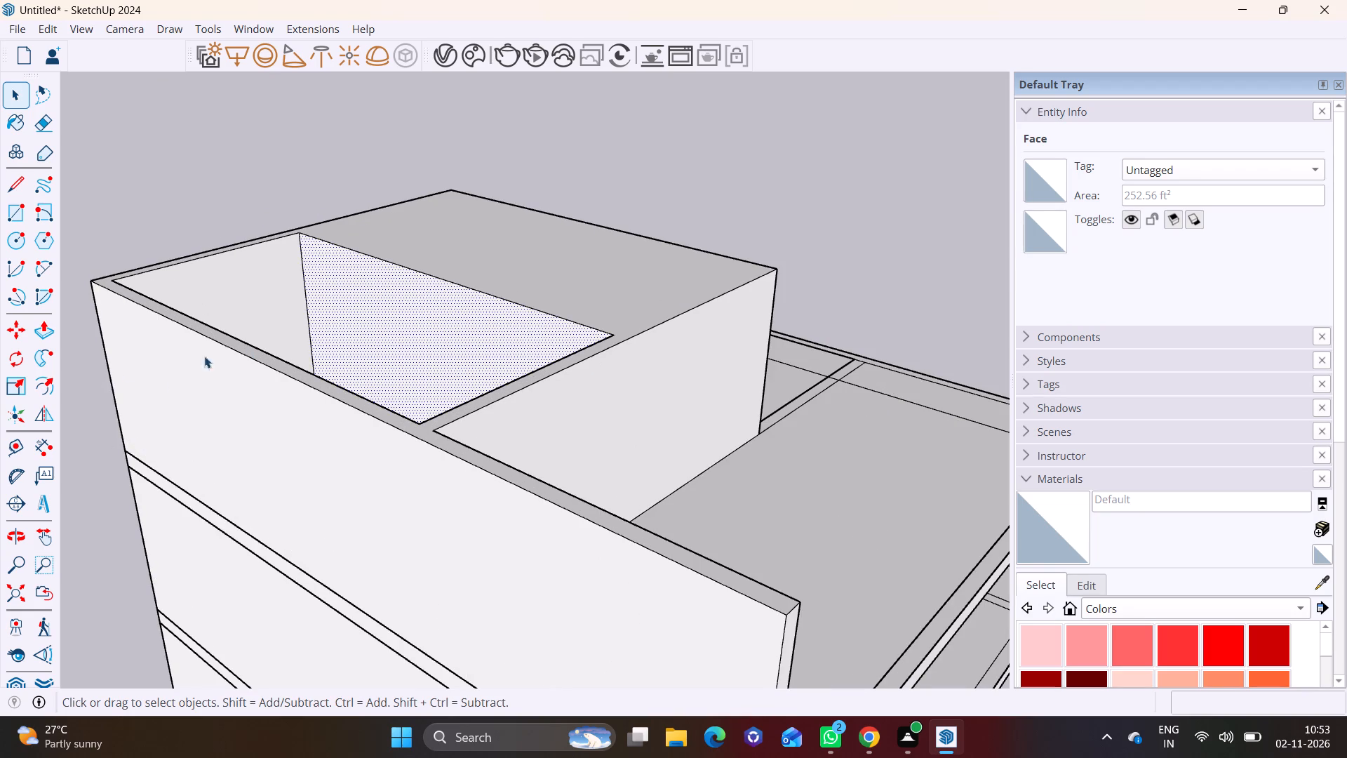
{"action": "left_click", "coordinate": [55, 330]}
{"action": "left_click", "coordinate": [403, 324]}
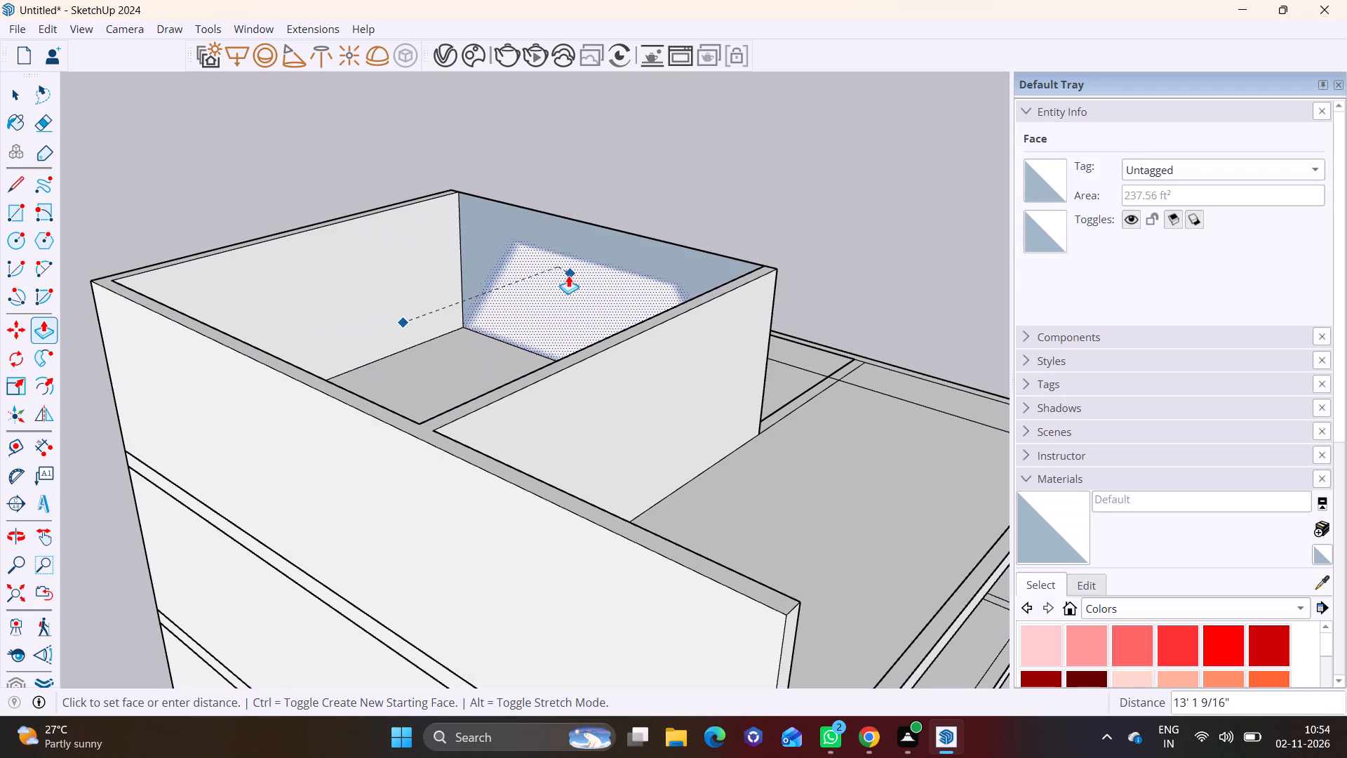
{"action": "key", "text": "ctrl+z"}
{"action": "left_click", "coordinate": [442, 292]}
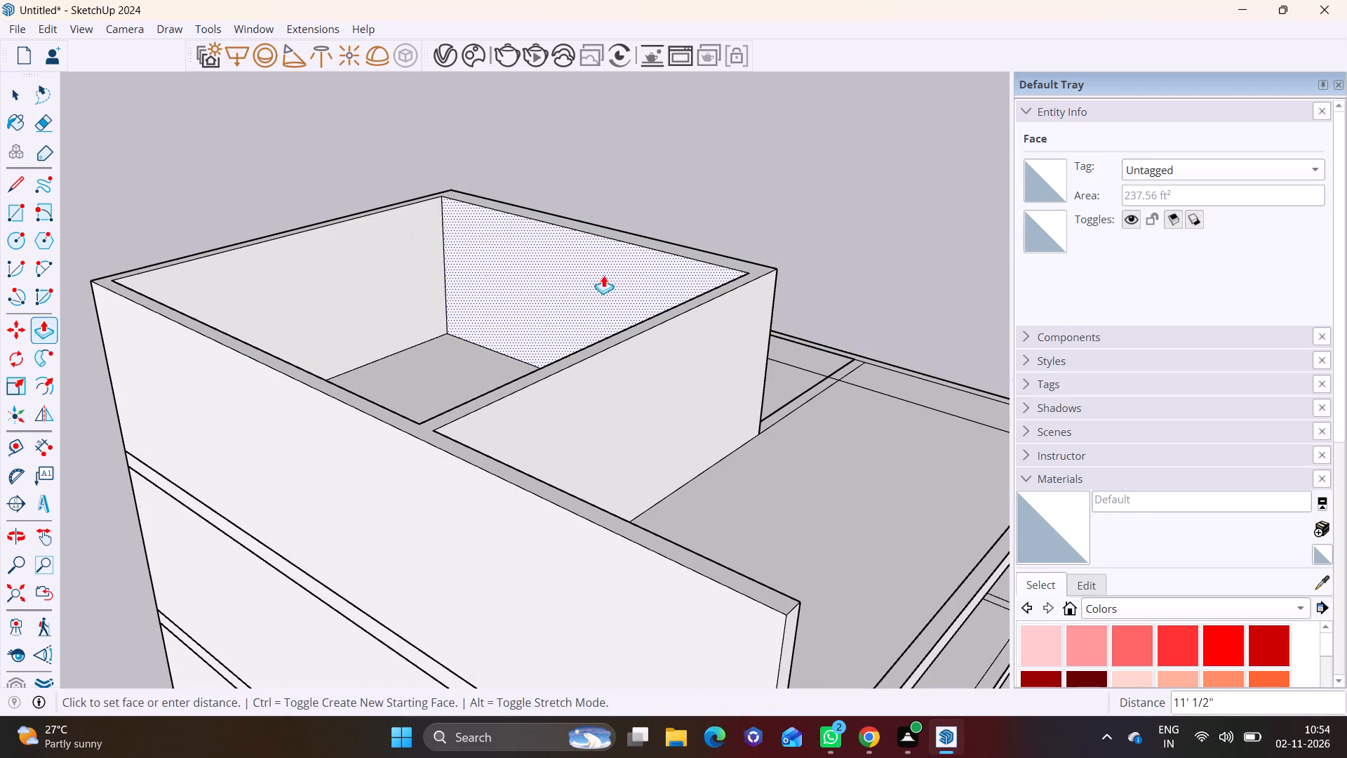
{"action": "left_click", "coordinate": [601, 276]}
{"action": "key", "text": "space"}
{"action": "left_click", "coordinate": [782, 234]}
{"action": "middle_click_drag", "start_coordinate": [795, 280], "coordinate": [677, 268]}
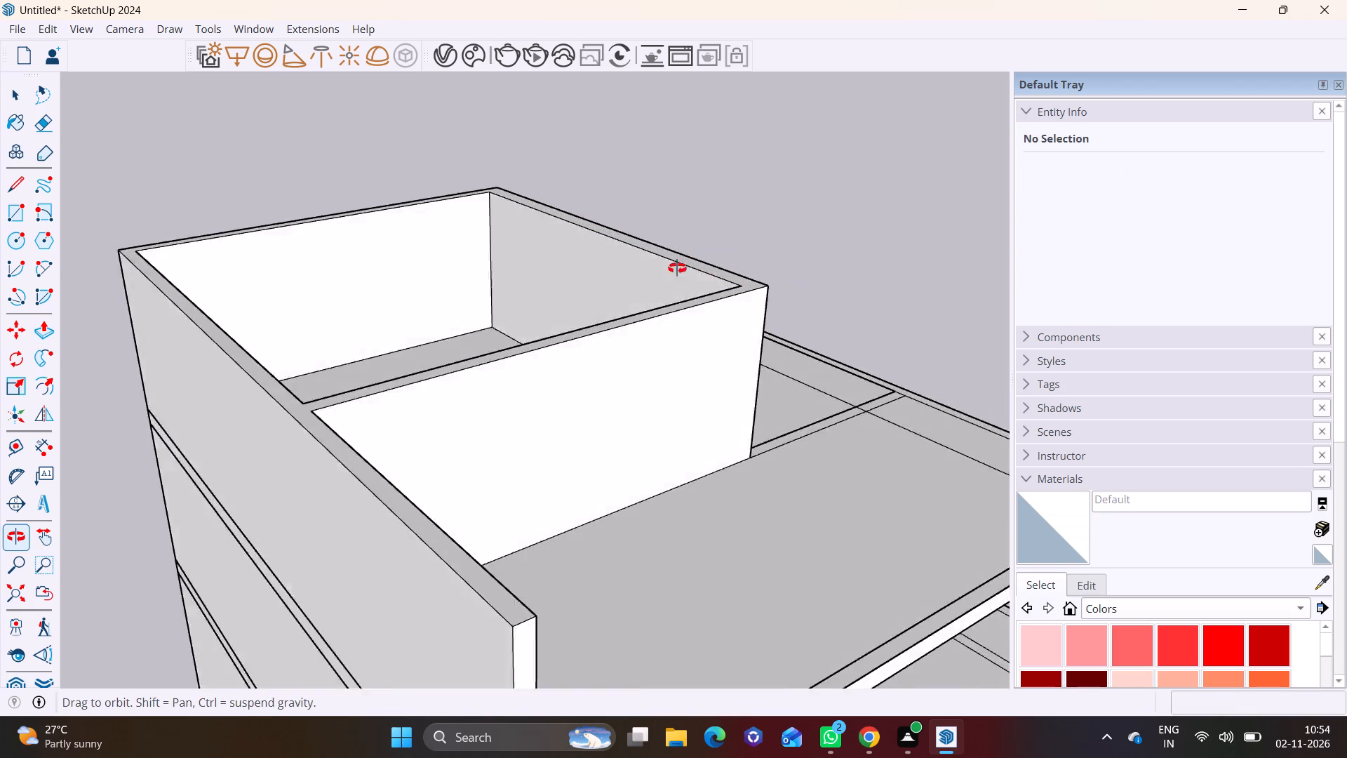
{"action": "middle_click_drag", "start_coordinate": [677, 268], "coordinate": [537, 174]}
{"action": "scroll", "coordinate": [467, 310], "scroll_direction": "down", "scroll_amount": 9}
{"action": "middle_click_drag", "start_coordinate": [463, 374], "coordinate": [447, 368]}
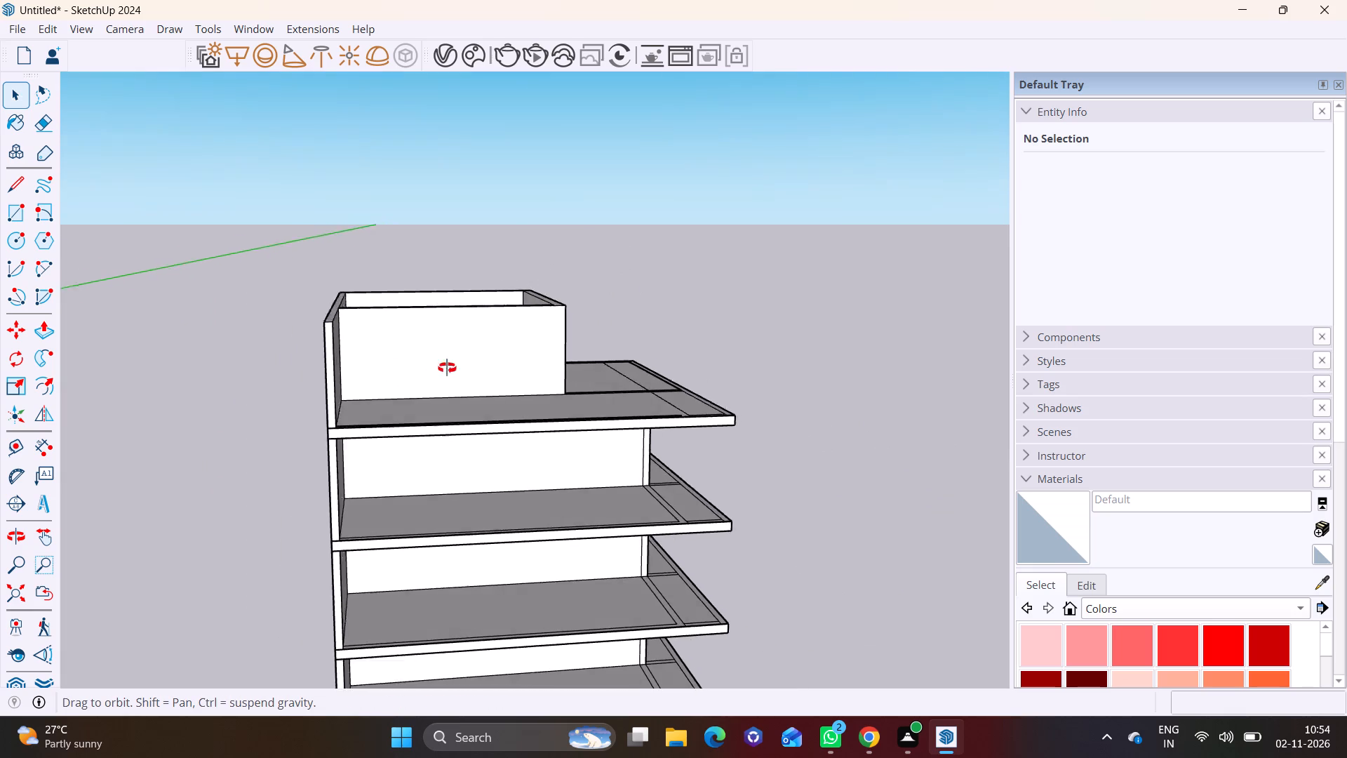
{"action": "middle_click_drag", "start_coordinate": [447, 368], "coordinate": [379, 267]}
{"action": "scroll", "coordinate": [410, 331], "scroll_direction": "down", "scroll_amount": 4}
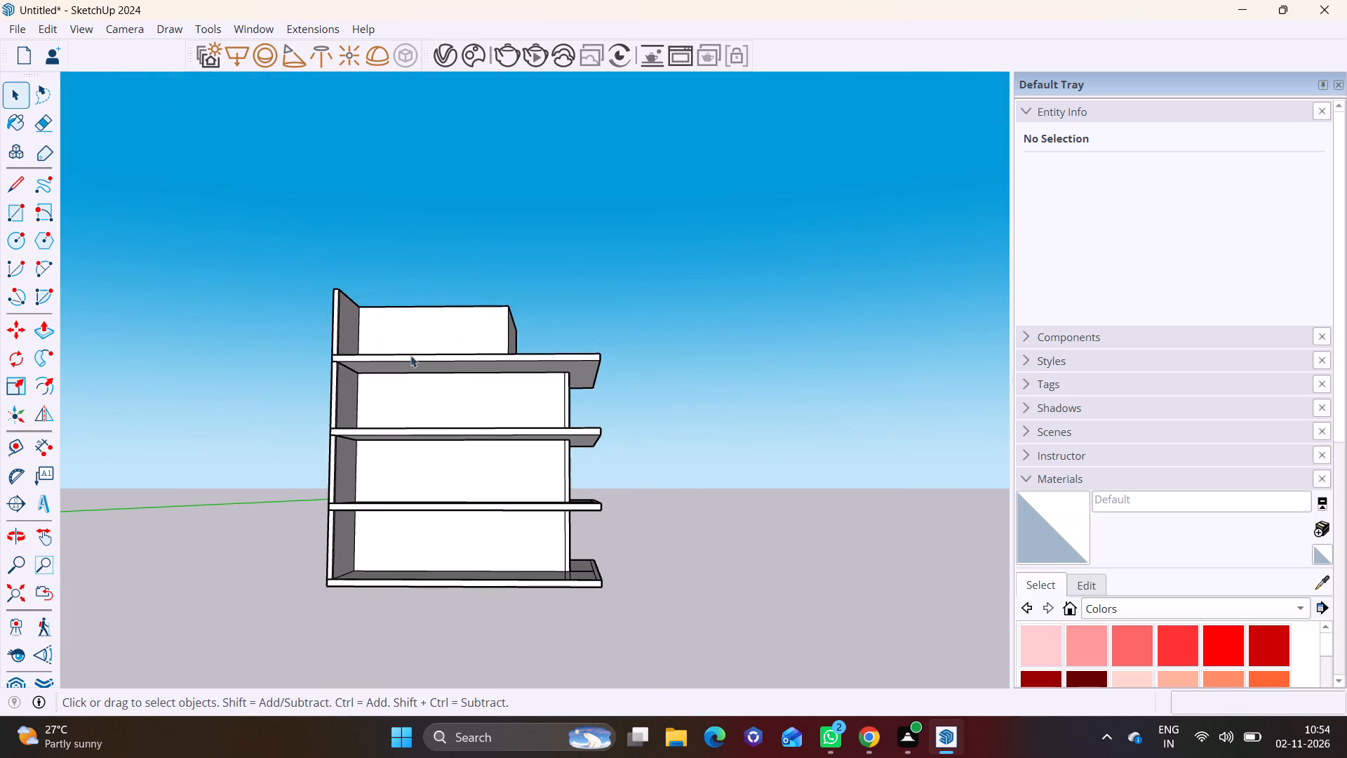
Draw a 40' by 1' rectangle over the open-side edge face of the floor slab directly above the ground storey.
{"action": "middle_click_drag", "start_coordinate": [456, 364], "coordinate": [483, 319], "text": "shift"}
{"action": "scroll", "coordinate": [427, 432], "scroll_direction": "up", "scroll_amount": 5}
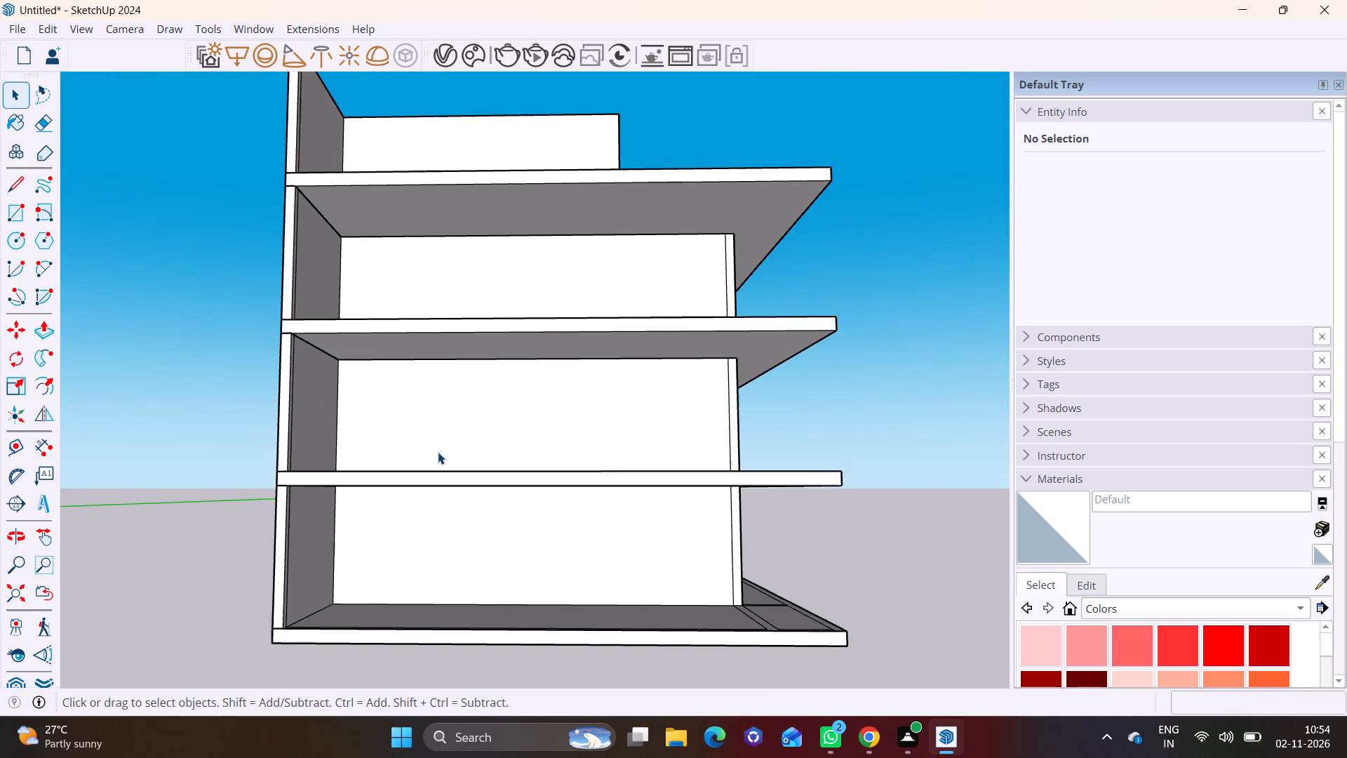
{"action": "scroll", "coordinate": [438, 452], "scroll_direction": "up", "scroll_amount": 3}
{"action": "middle_click_drag", "start_coordinate": [456, 384], "coordinate": [473, 319], "text": "shift"}
{"action": "left_click", "coordinate": [20, 208]}
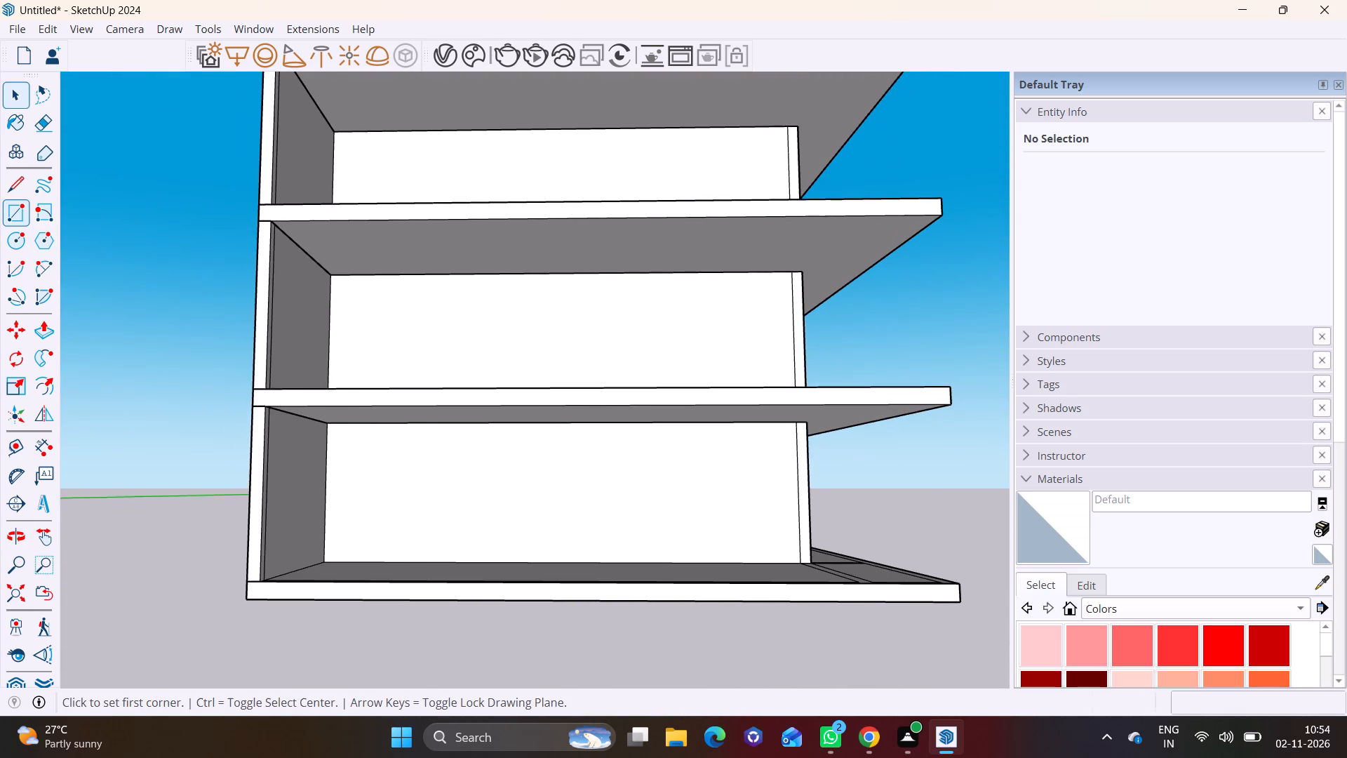
{"action": "scroll", "coordinate": [343, 408], "scroll_direction": "up", "scroll_amount": 2}
{"action": "left_click", "coordinate": [232, 385]}
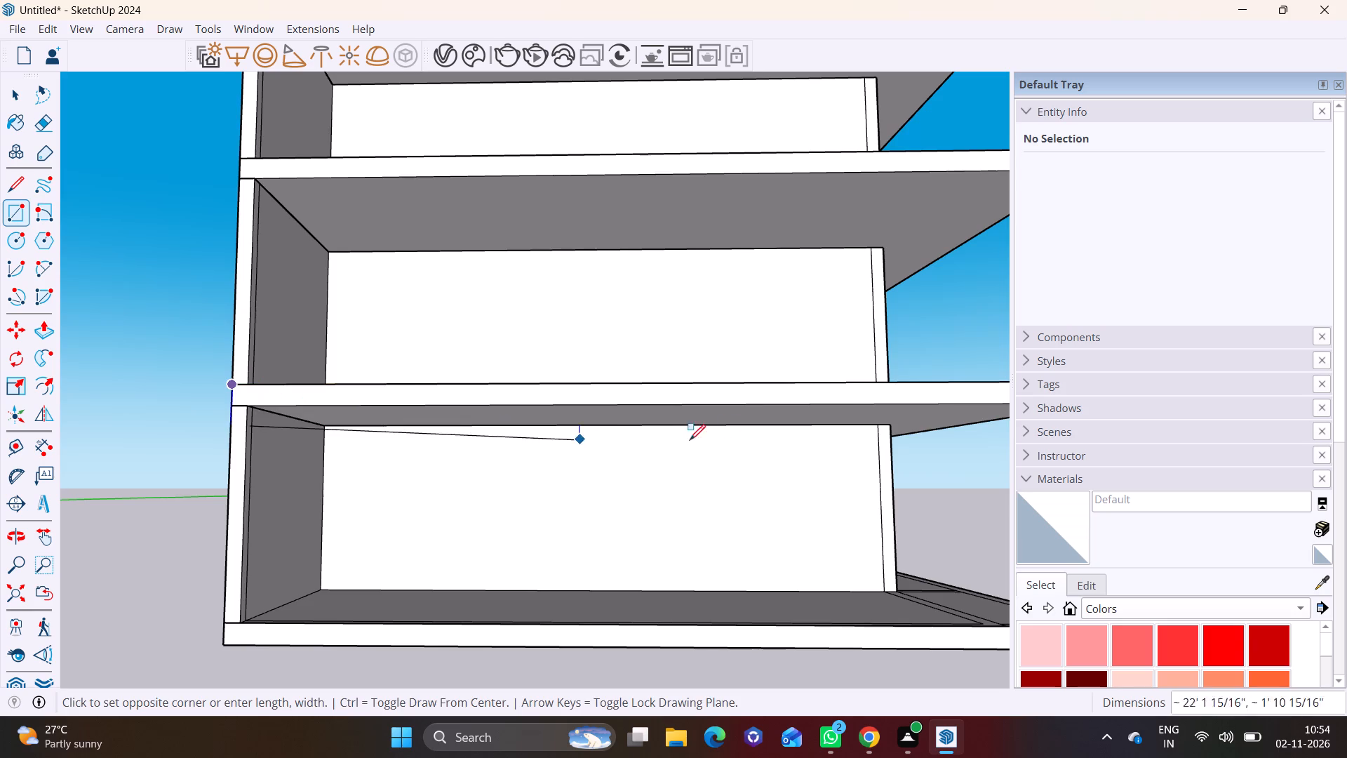
{"action": "middle_click_drag", "start_coordinate": [840, 404], "coordinate": [398, 436]}
{"action": "left_click", "coordinate": [648, 433]}
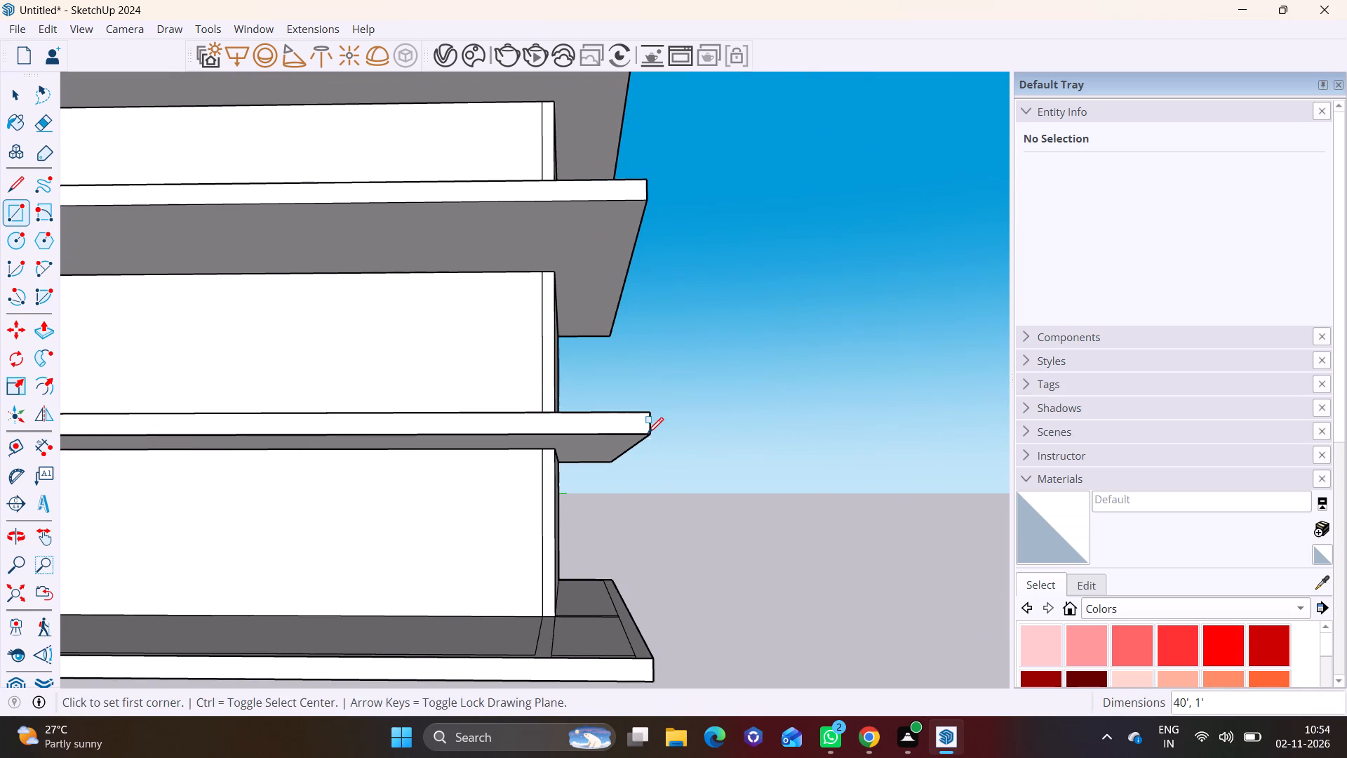
{"action": "key", "text": "space"}
Push/Pull that slab's long edge face outward about 10".
{"action": "left_click", "coordinate": [579, 423]}
{"action": "scroll", "coordinate": [579, 419], "scroll_direction": "down", "scroll_amount": 3}
{"action": "middle_click_drag", "start_coordinate": [596, 372], "coordinate": [398, 700]}
{"action": "middle_click_drag", "start_coordinate": [366, 556], "coordinate": [524, 479], "text": "shift"}
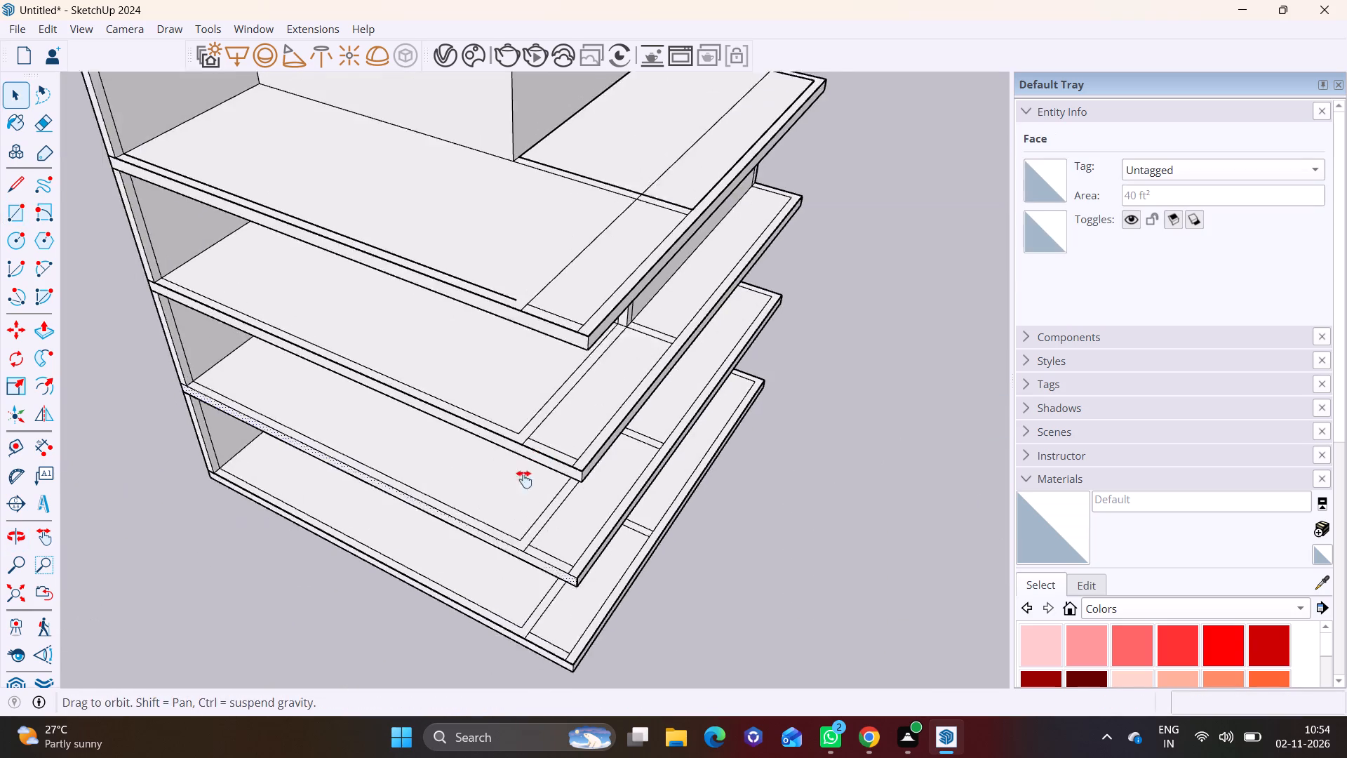
{"action": "middle_click_drag", "start_coordinate": [524, 479], "coordinate": [530, 478], "text": "shift"}
{"action": "scroll", "coordinate": [441, 481], "scroll_direction": "up", "scroll_amount": 6}
{"action": "middle_click_drag", "start_coordinate": [436, 461], "coordinate": [427, 356]}
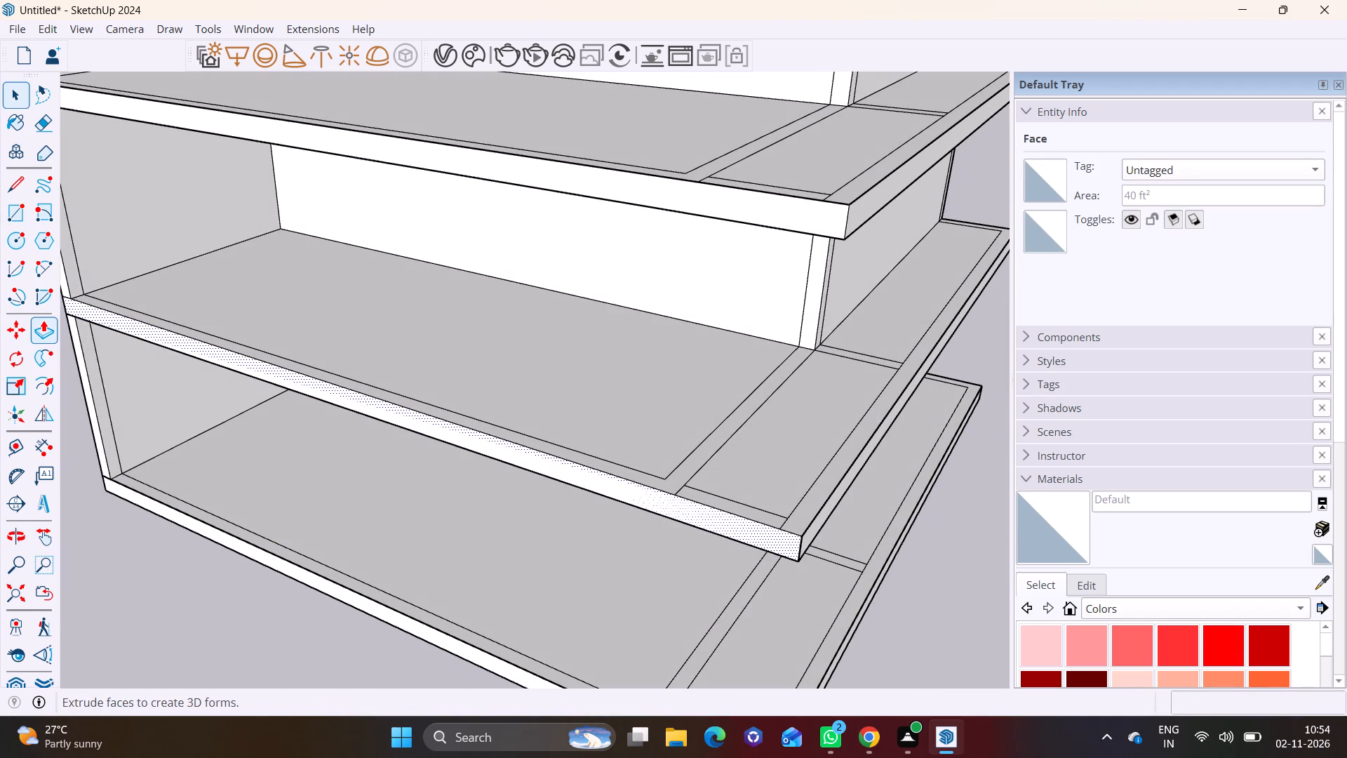
{"action": "left_click", "coordinate": [37, 325]}
{"action": "left_click", "coordinate": [347, 392]}
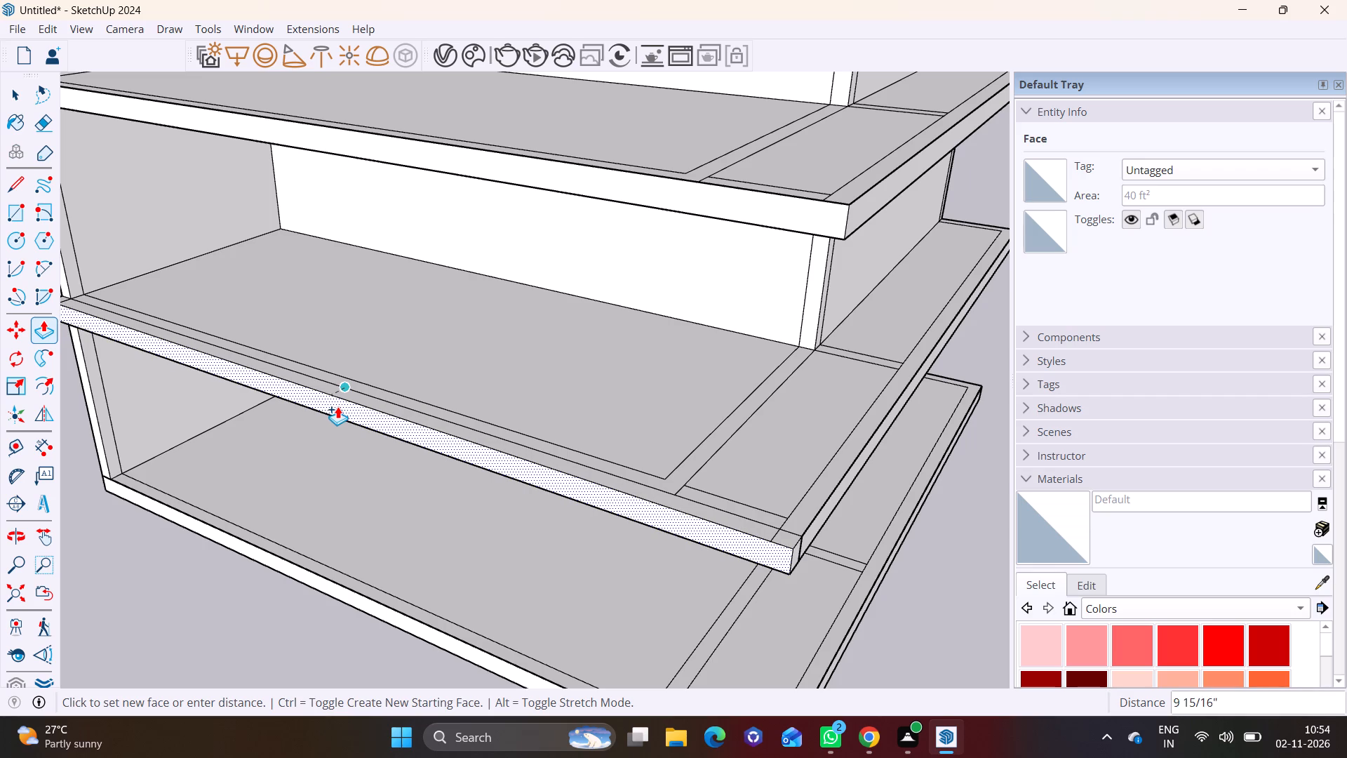
{"action": "left_click", "coordinate": [337, 406]}
{"action": "key", "text": "space"}
Erase leftover lines on the top of the extended slab near its outer corner.
{"action": "middle_click_drag", "start_coordinate": [676, 486], "coordinate": [474, 563]}
{"action": "scroll", "coordinate": [525, 575], "scroll_direction": "up", "scroll_amount": 3}
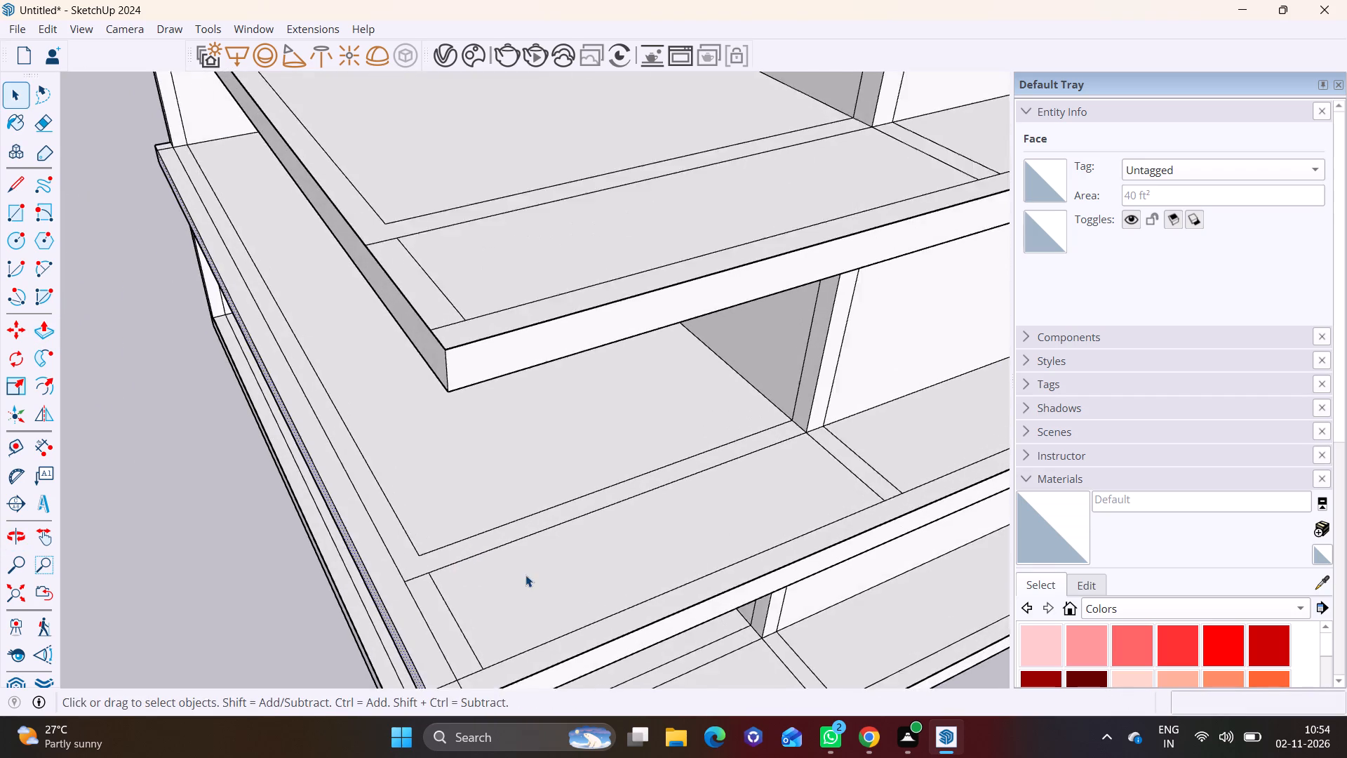
{"action": "middle_click_drag", "start_coordinate": [531, 603], "coordinate": [503, 458], "text": "shift"}
{"action": "left_click", "coordinate": [425, 485]}
{"action": "right_click", "coordinate": [425, 485]}
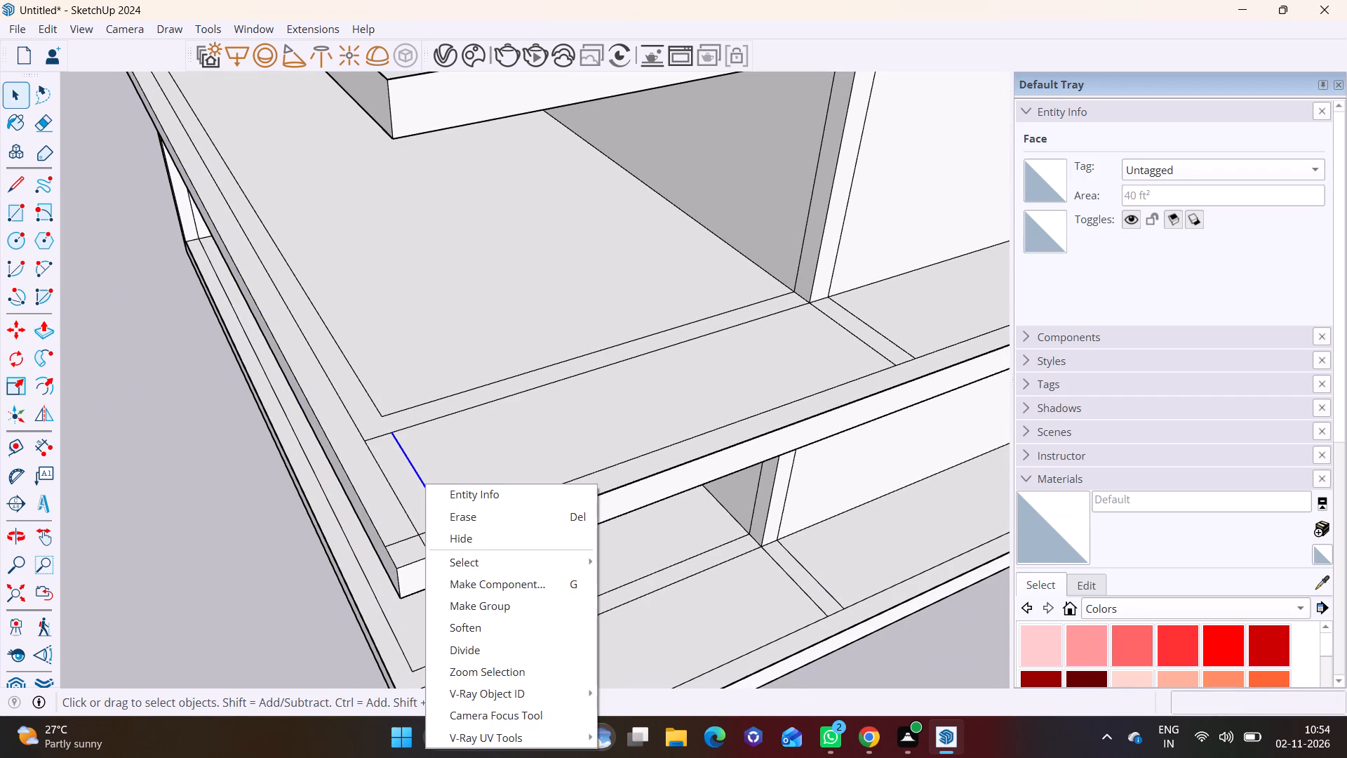
{"action": "left_click", "coordinate": [473, 523]}
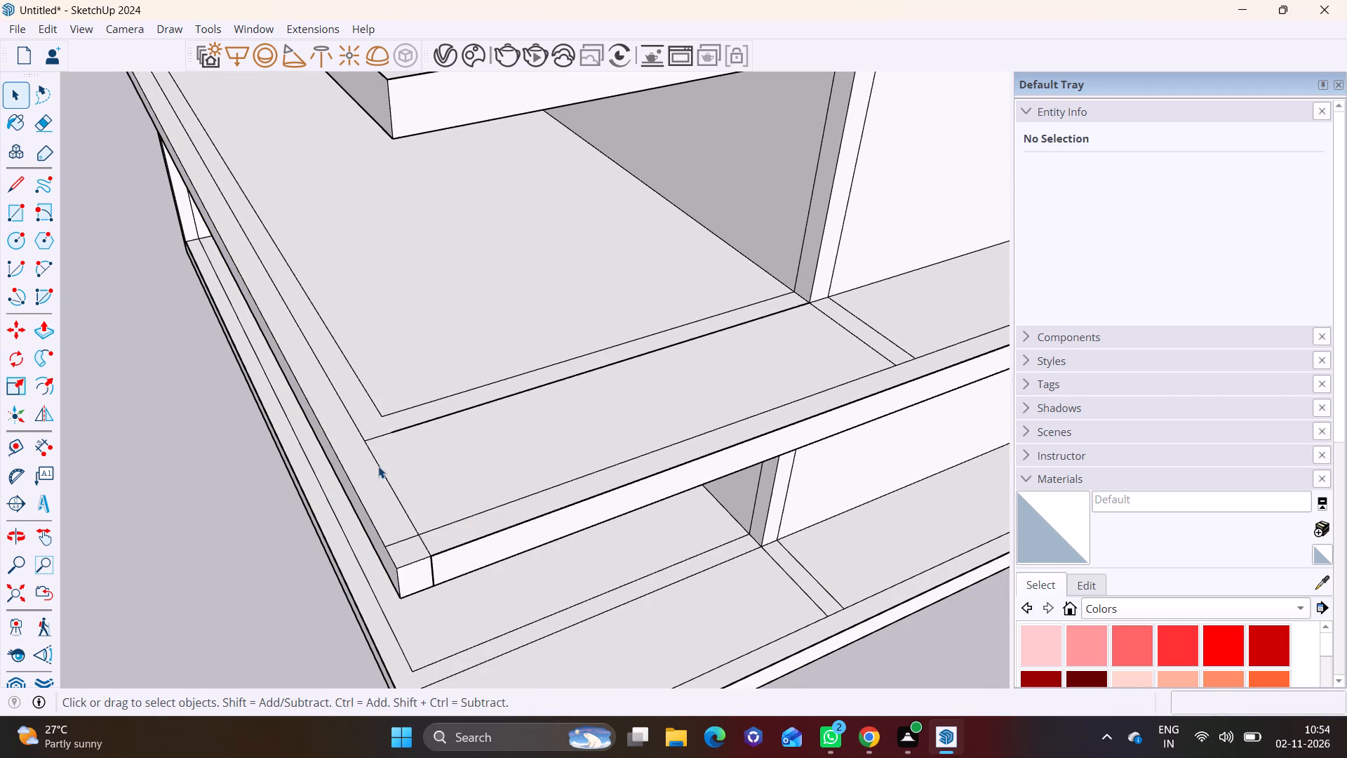
{"action": "left_click", "coordinate": [378, 466]}
{"action": "right_click", "coordinate": [378, 466]}
{"action": "left_click", "coordinate": [415, 499]}
{"action": "left_click", "coordinate": [401, 407]}
{"action": "right_click", "coordinate": [401, 407]}
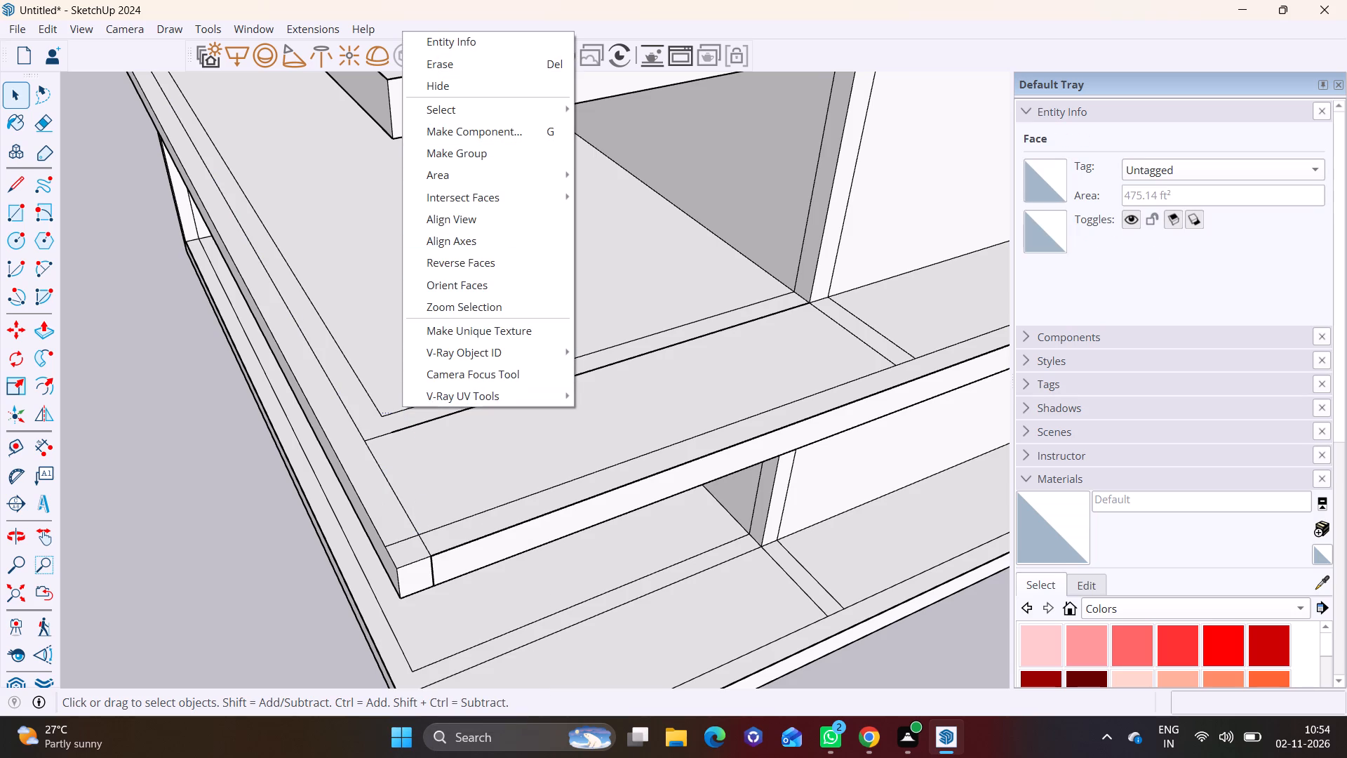
{"action": "left_click", "coordinate": [401, 410]}
{"action": "right_click", "coordinate": [401, 410]}
{"action": "left_click", "coordinate": [468, 444]}
Draw a line across the underside of the slab's projecting strip near its free outer end.
{"action": "scroll", "coordinate": [438, 477], "scroll_direction": "down", "scroll_amount": 3}
{"action": "middle_click_drag", "start_coordinate": [526, 503], "coordinate": [679, 479]}
{"action": "scroll", "coordinate": [464, 571], "scroll_direction": "down", "scroll_amount": 5}
{"action": "middle_click_drag", "start_coordinate": [483, 543], "coordinate": [561, 511]}
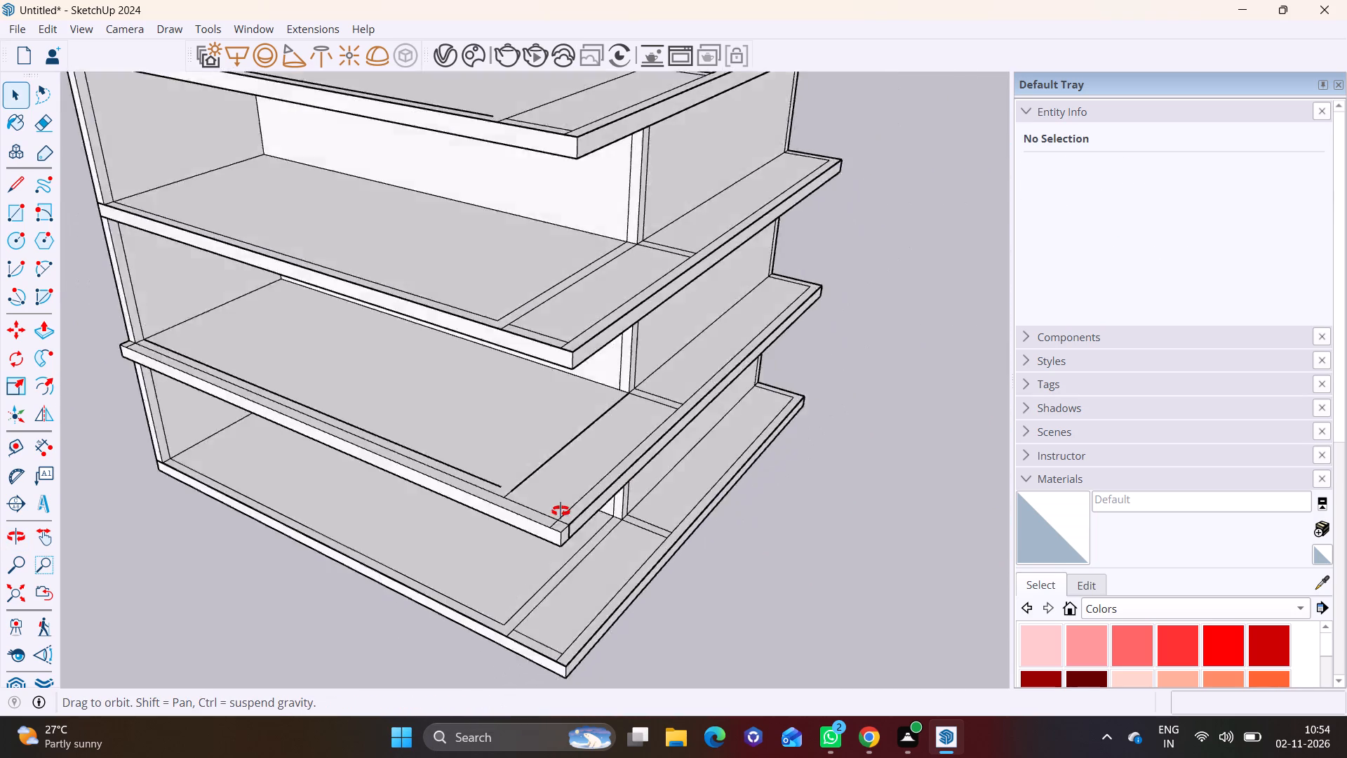
{"action": "middle_click_drag", "start_coordinate": [561, 511], "coordinate": [570, 551]}
{"action": "scroll", "coordinate": [366, 506], "scroll_direction": "up", "scroll_amount": 3}
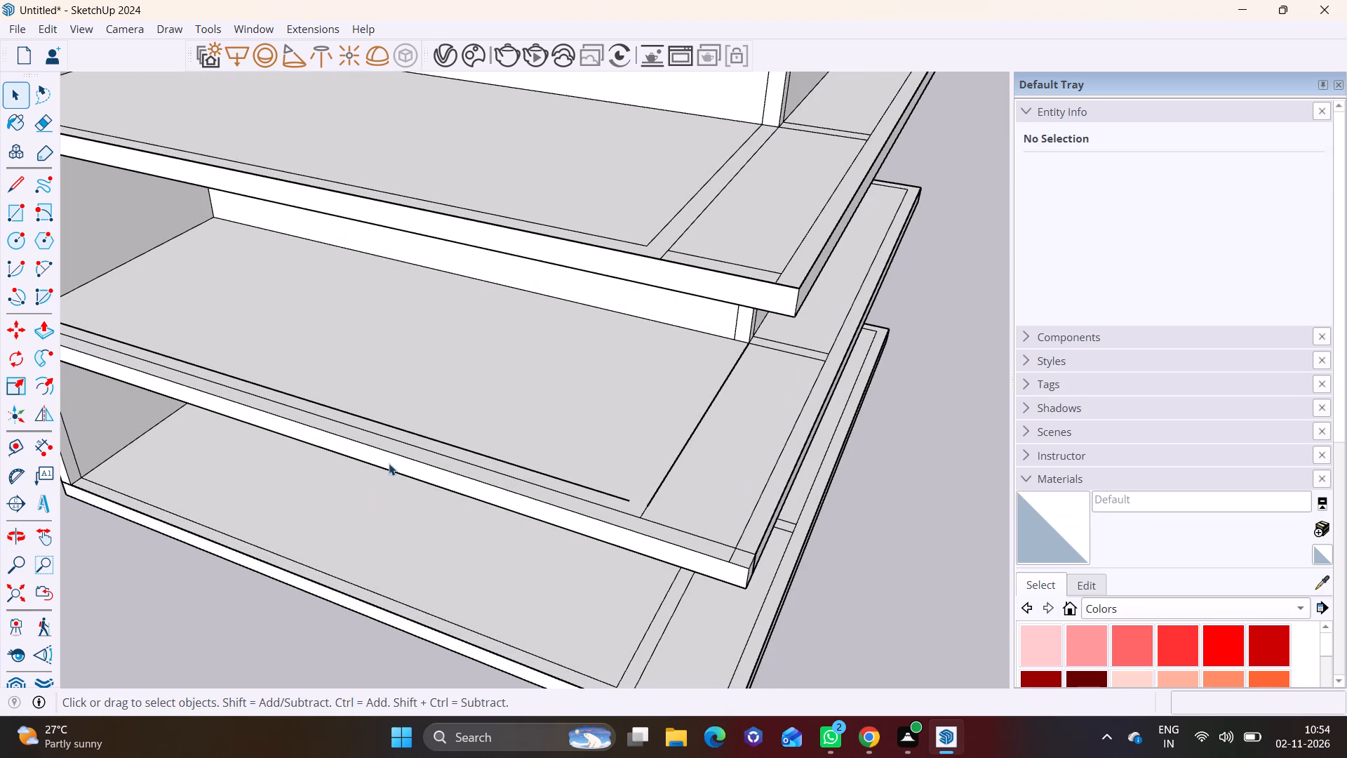
{"action": "middle_click_drag", "start_coordinate": [626, 509], "coordinate": [697, 280]}
{"action": "middle_click_drag", "start_coordinate": [727, 403], "coordinate": [763, 258]}
{"action": "middle_click_drag", "start_coordinate": [763, 253], "coordinate": [907, 415]}
{"action": "scroll", "coordinate": [138, 347], "scroll_direction": "up", "scroll_amount": 7}
{"action": "middle_click_drag", "start_coordinate": [257, 350], "coordinate": [329, 255]}
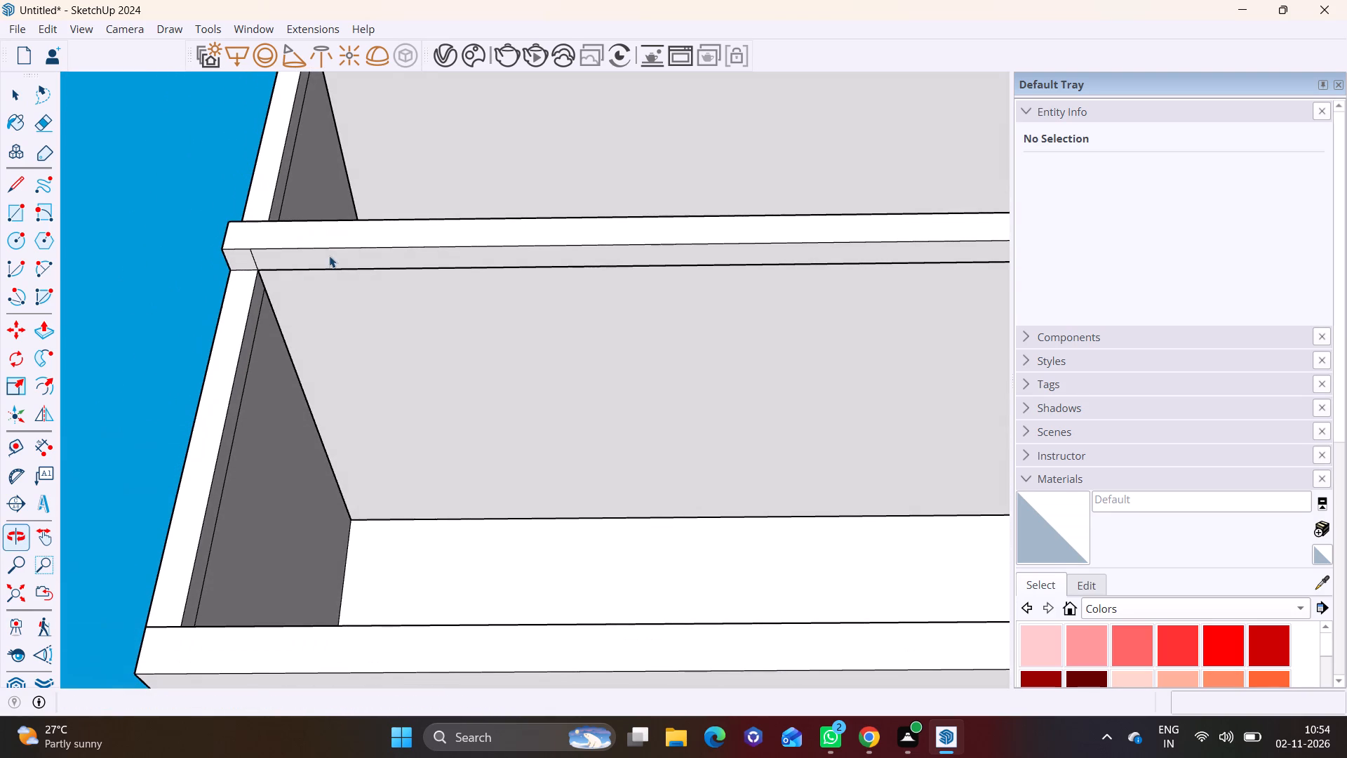
{"action": "middle_click_drag", "start_coordinate": [556, 307], "coordinate": [5, 319], "text": "shift"}
{"action": "scroll", "coordinate": [767, 387], "scroll_direction": "down", "scroll_amount": 1}
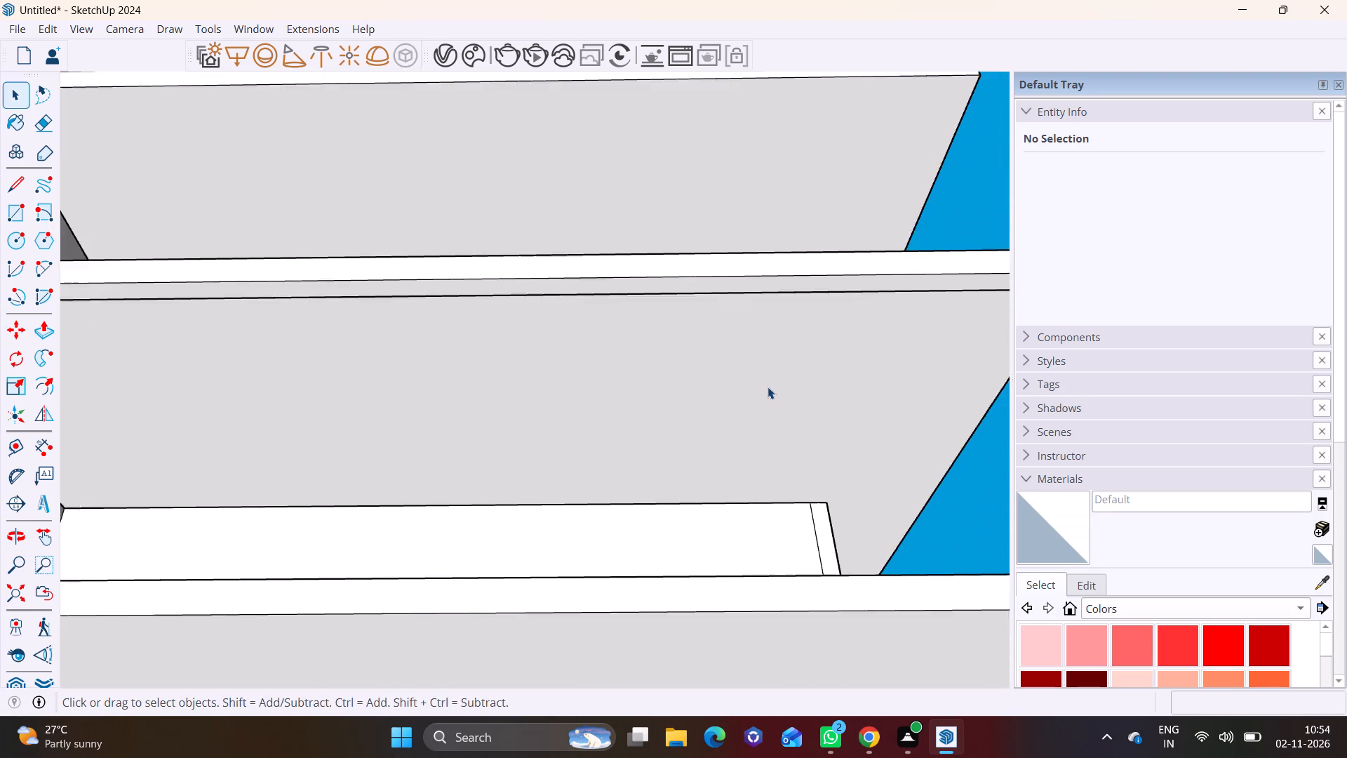
{"action": "scroll", "coordinate": [768, 387], "scroll_direction": "down", "scroll_amount": 5}
{"action": "middle_click_drag", "start_coordinate": [831, 383], "coordinate": [375, 380], "text": "shift"}
{"action": "scroll", "coordinate": [477, 310], "scroll_direction": "up", "scroll_amount": 8}
{"action": "middle_click_drag", "start_coordinate": [493, 371], "coordinate": [539, 324]}
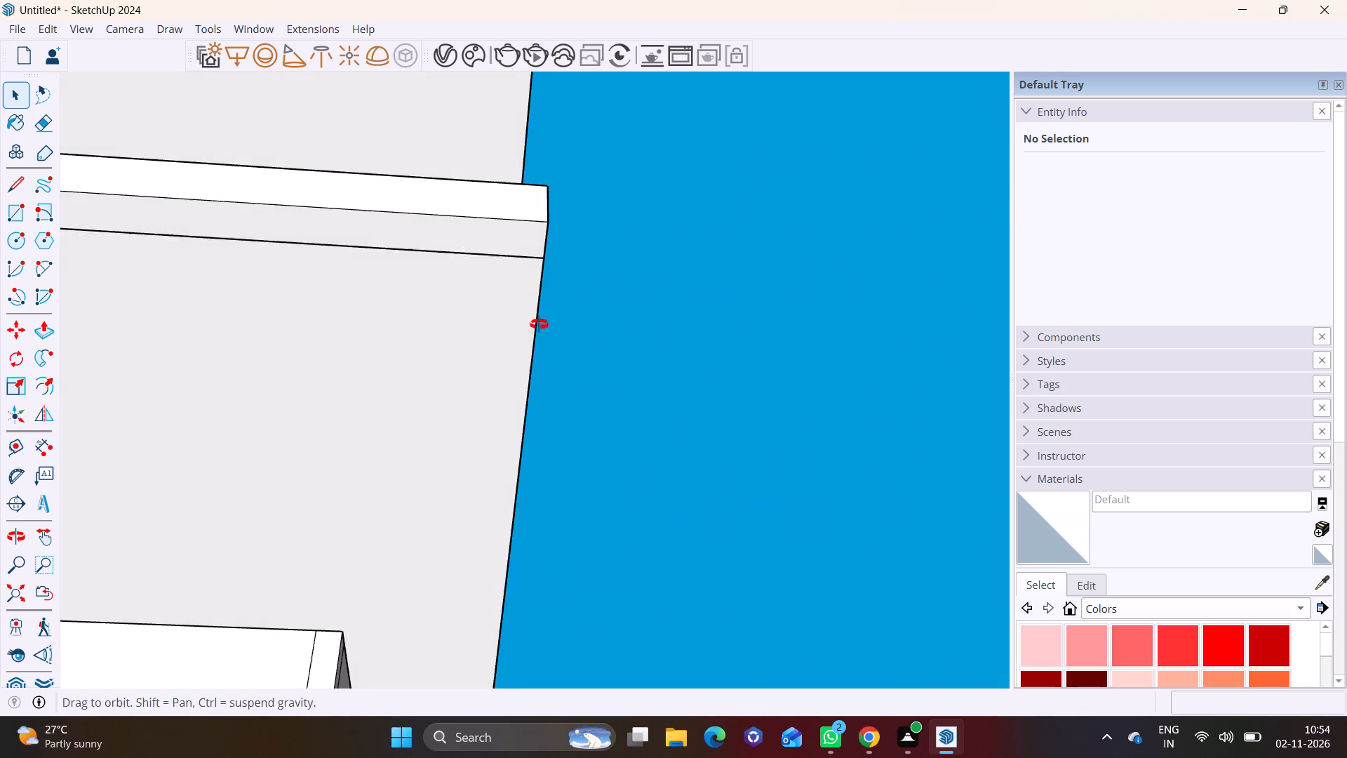
{"action": "middle_click_drag", "start_coordinate": [539, 324], "coordinate": [540, 323]}
{"action": "left_click", "coordinate": [19, 173]}
{"action": "left_click", "coordinate": [478, 242]}
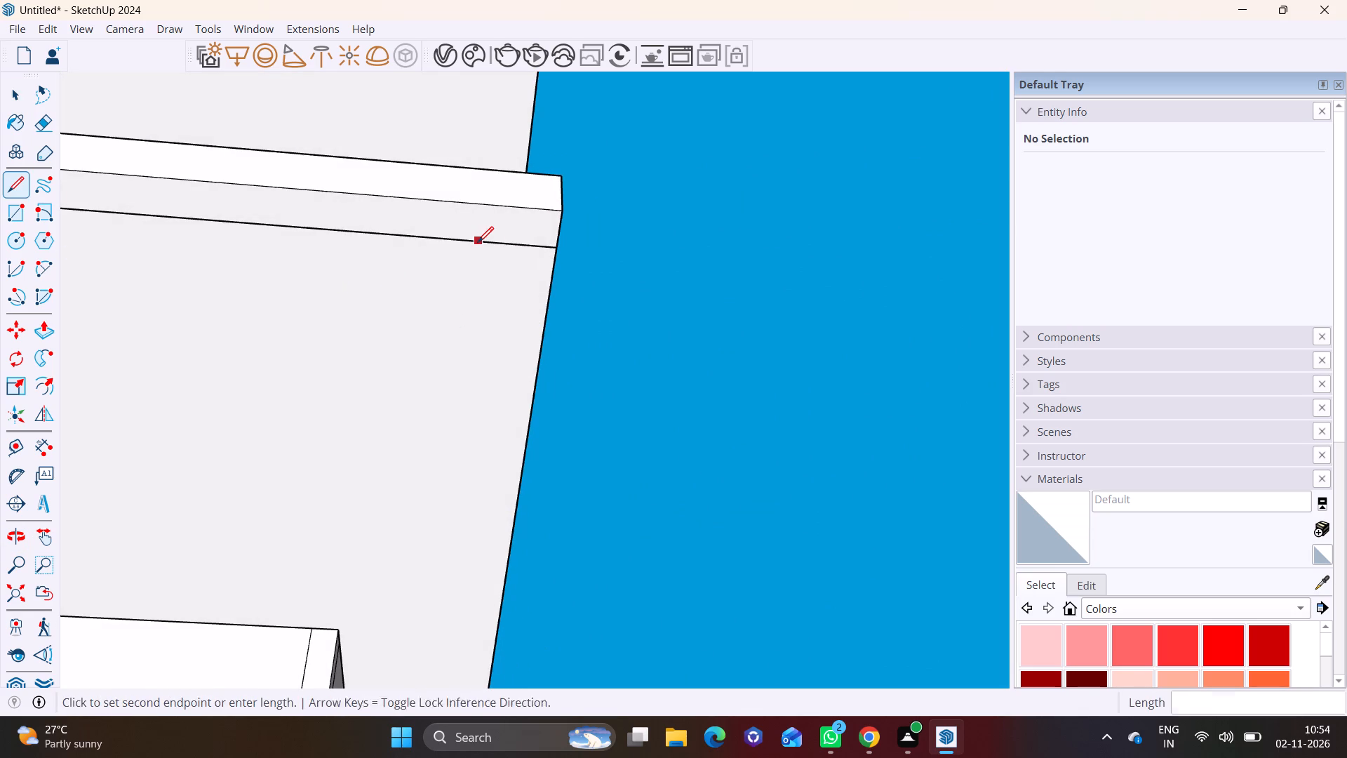
{"action": "left_click", "coordinate": [481, 201]}
{"action": "key", "text": "space"}
Push/Pull the small end face under the projecting strip down 11' to the base slab level, forming a corner column.
{"action": "left_click", "coordinate": [513, 237]}
{"action": "left_click", "coordinate": [36, 327]}
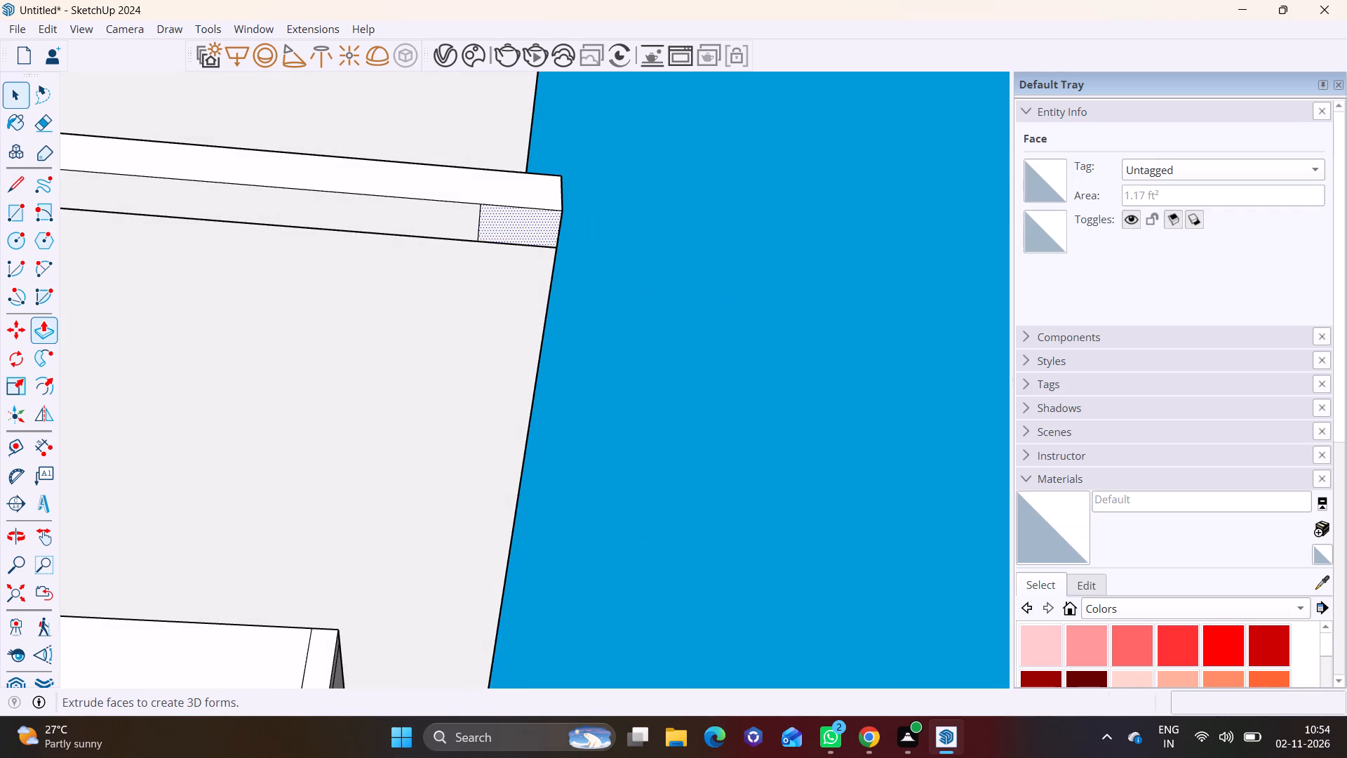
{"action": "left_click", "coordinate": [532, 225]}
{"action": "scroll", "coordinate": [466, 423], "scroll_direction": "down", "scroll_amount": 9}
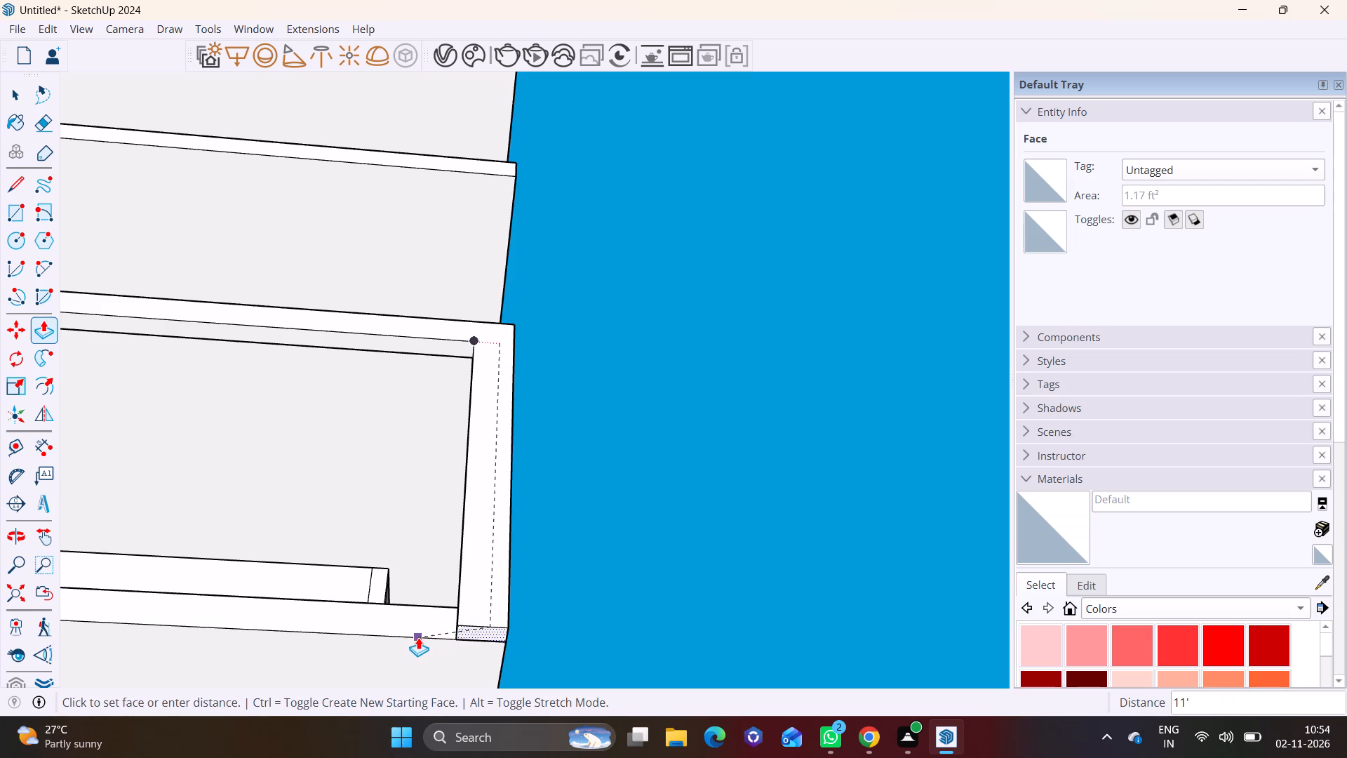
{"action": "left_click", "coordinate": [417, 637]}
{"action": "scroll", "coordinate": [471, 585], "scroll_direction": "down", "scroll_amount": 1}
Draw a line across the column's inner side face level with the top of the base slab.
{"action": "middle_click_drag", "start_coordinate": [471, 585], "coordinate": [803, 638]}
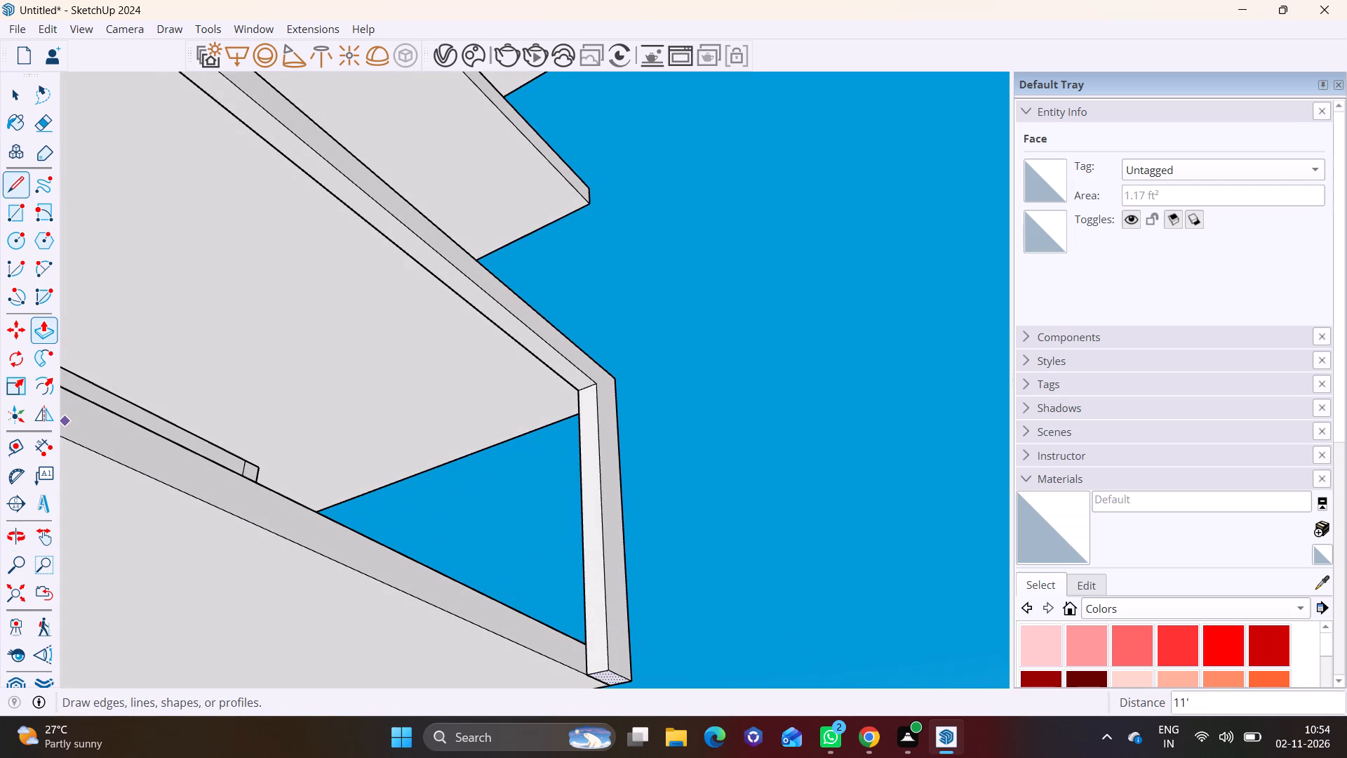
{"action": "left_click", "coordinate": [25, 173]}
{"action": "middle_click_drag", "start_coordinate": [512, 499], "coordinate": [518, 407], "text": "shift"}
{"action": "middle_click_drag", "start_coordinate": [565, 455], "coordinate": [577, 601]}
{"action": "scroll", "coordinate": [588, 615], "scroll_direction": "up", "scroll_amount": 6}
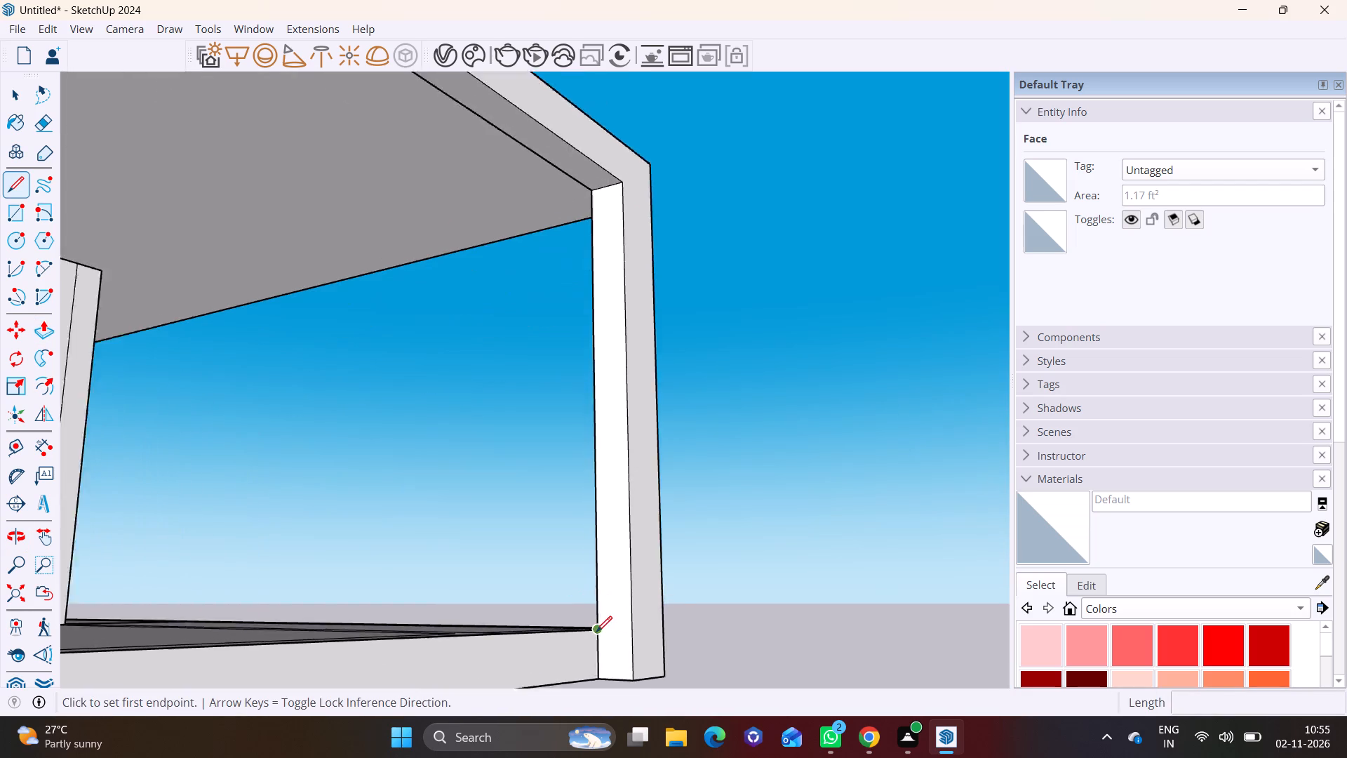
{"action": "scroll", "coordinate": [596, 632], "scroll_direction": "up", "scroll_amount": 1}
{"action": "left_click", "coordinate": [602, 634]}
{"action": "left_click", "coordinate": [642, 630]}
{"action": "key", "text": "space"}
Push/Pull the small face at the column's foot along the base slab to the outer edge of the far wall.
{"action": "left_click", "coordinate": [608, 654]}
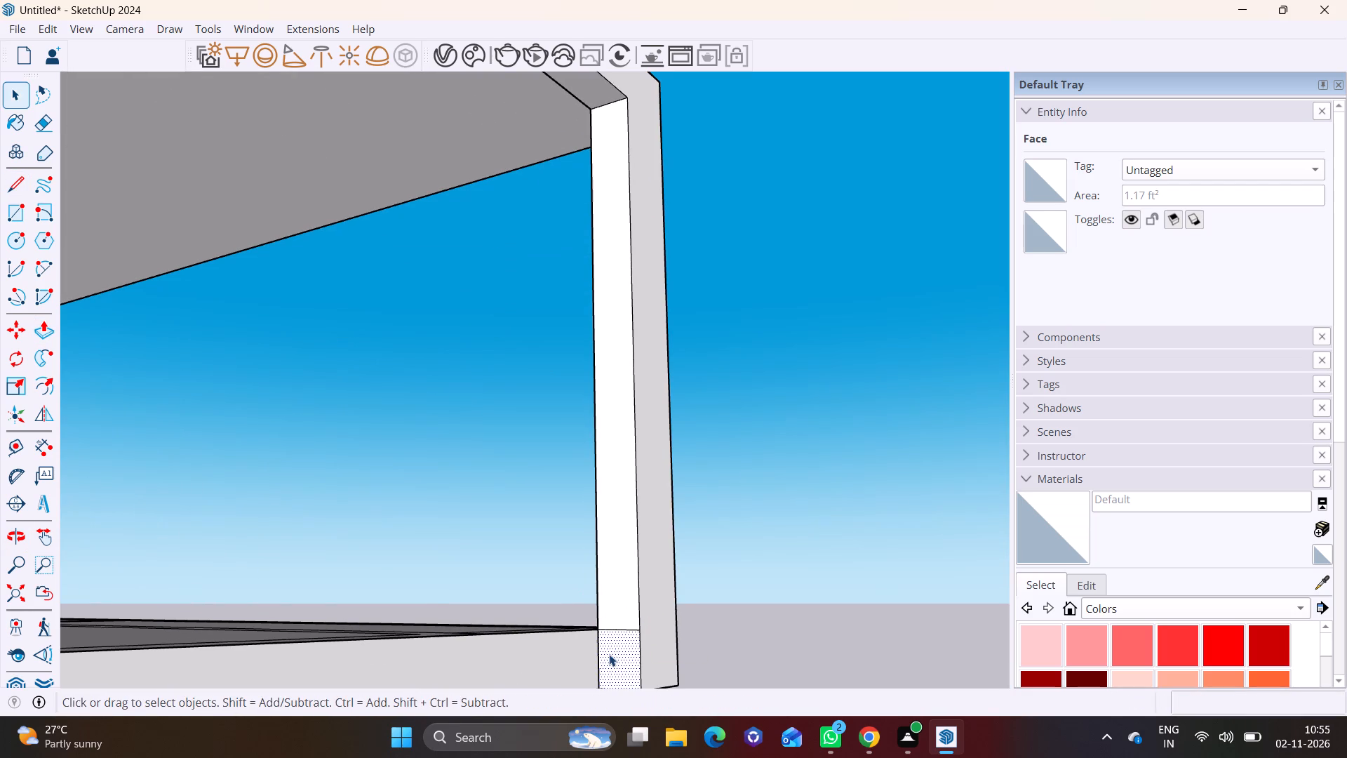
{"action": "left_click", "coordinate": [43, 331]}
{"action": "left_click", "coordinate": [619, 654]}
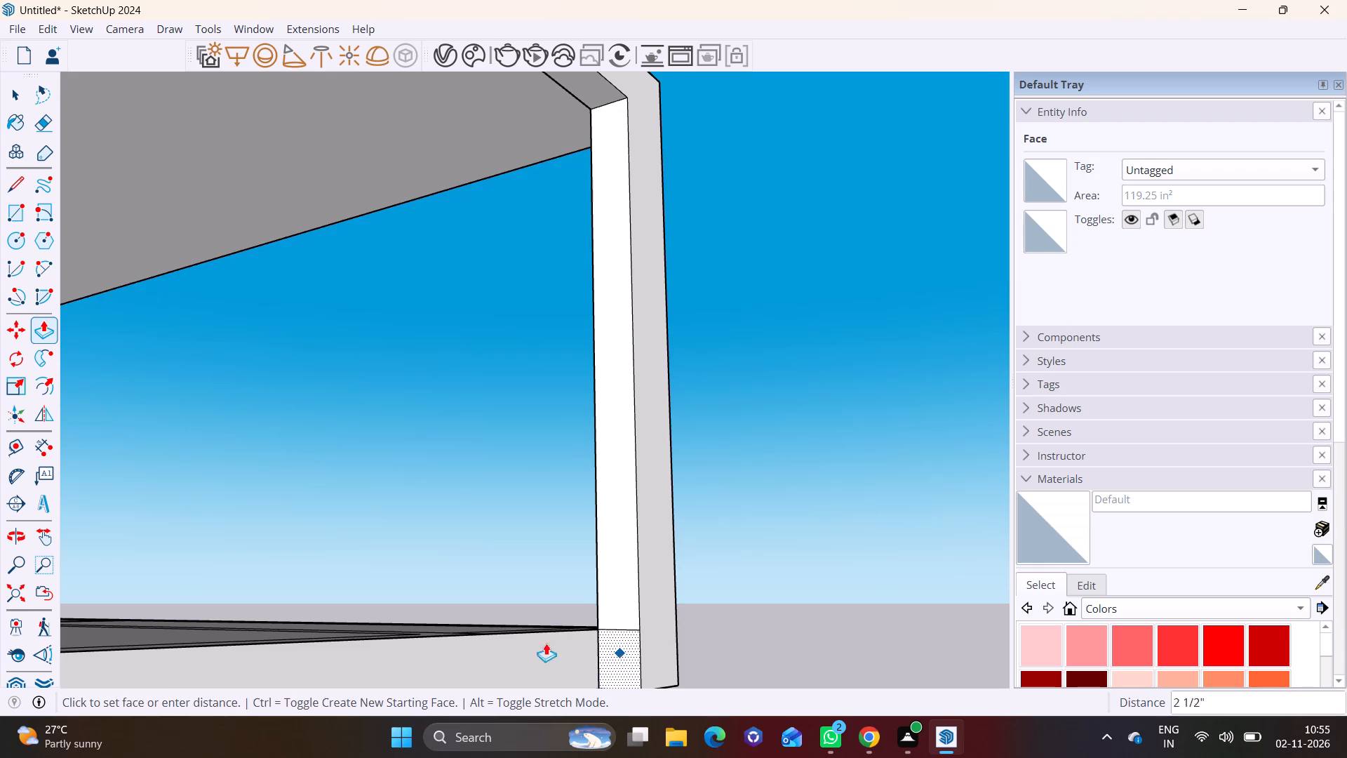
{"action": "scroll", "coordinate": [362, 624], "scroll_direction": "down", "scroll_amount": 5}
{"action": "scroll", "coordinate": [283, 616], "scroll_direction": "down", "scroll_amount": 11}
{"action": "middle_click_drag", "start_coordinate": [232, 613], "coordinate": [662, 568], "text": "shift"}
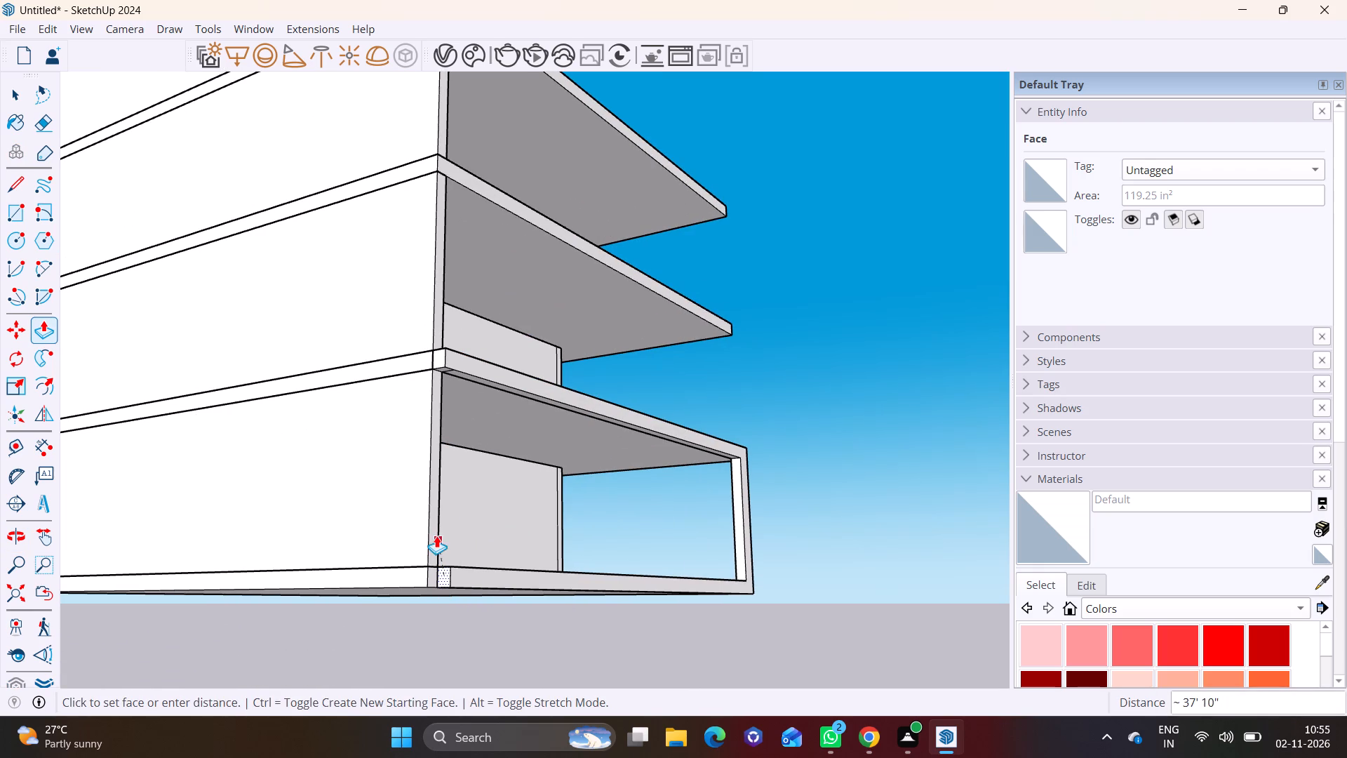
{"action": "left_click", "coordinate": [426, 517]}
{"action": "key", "text": "space"}
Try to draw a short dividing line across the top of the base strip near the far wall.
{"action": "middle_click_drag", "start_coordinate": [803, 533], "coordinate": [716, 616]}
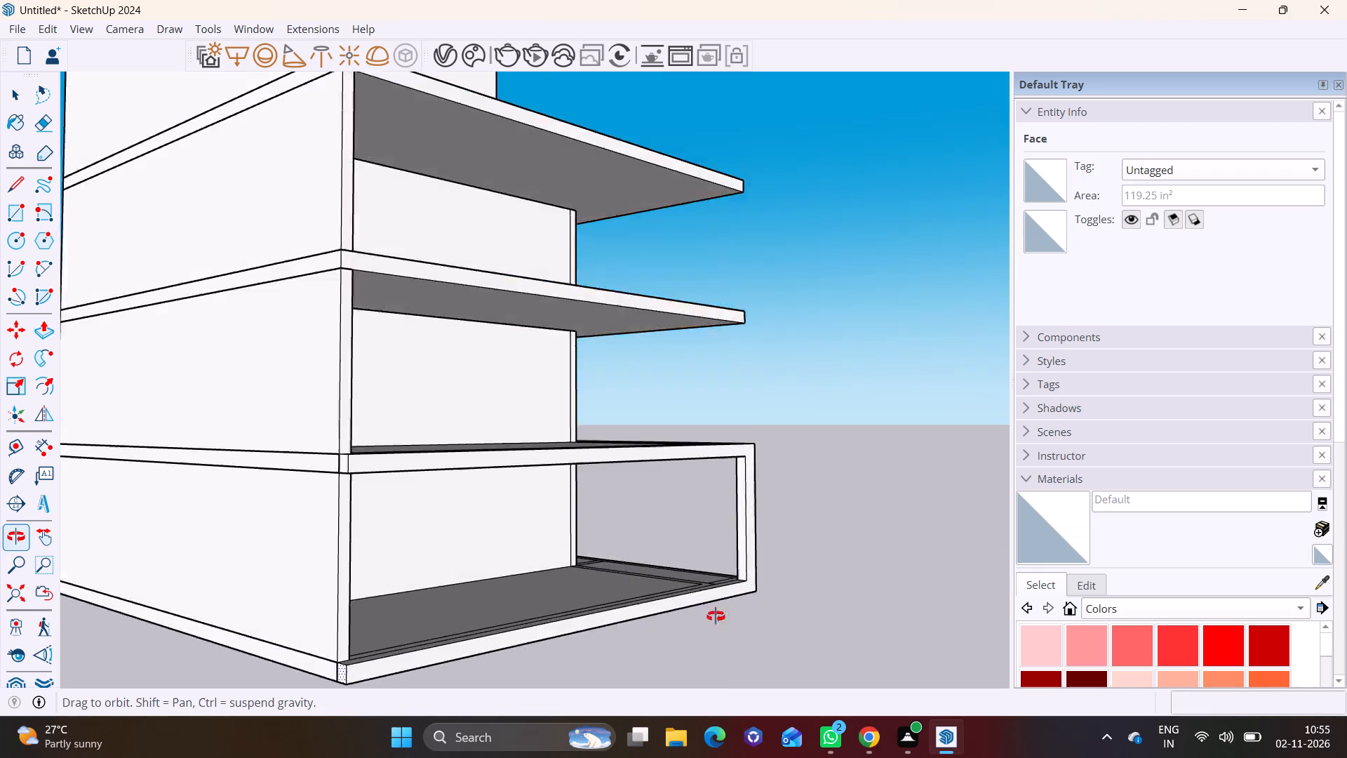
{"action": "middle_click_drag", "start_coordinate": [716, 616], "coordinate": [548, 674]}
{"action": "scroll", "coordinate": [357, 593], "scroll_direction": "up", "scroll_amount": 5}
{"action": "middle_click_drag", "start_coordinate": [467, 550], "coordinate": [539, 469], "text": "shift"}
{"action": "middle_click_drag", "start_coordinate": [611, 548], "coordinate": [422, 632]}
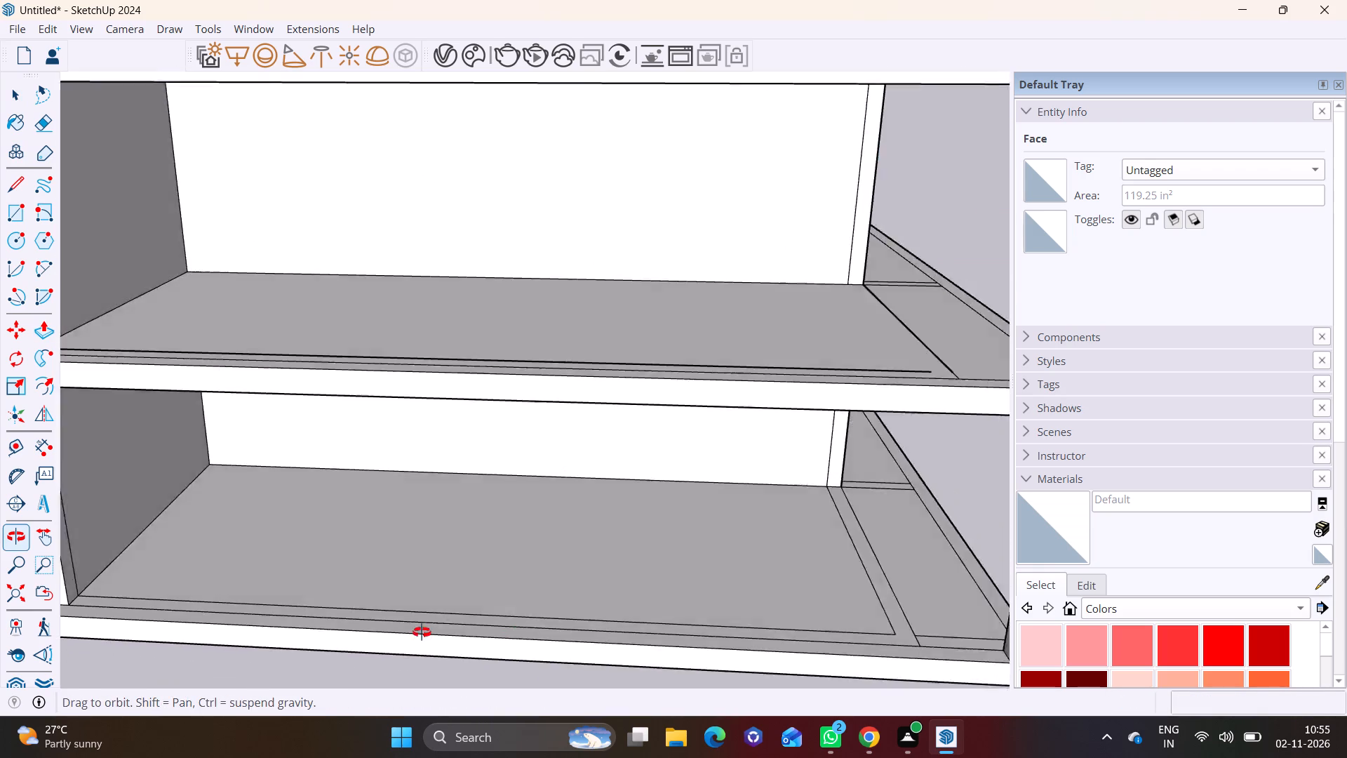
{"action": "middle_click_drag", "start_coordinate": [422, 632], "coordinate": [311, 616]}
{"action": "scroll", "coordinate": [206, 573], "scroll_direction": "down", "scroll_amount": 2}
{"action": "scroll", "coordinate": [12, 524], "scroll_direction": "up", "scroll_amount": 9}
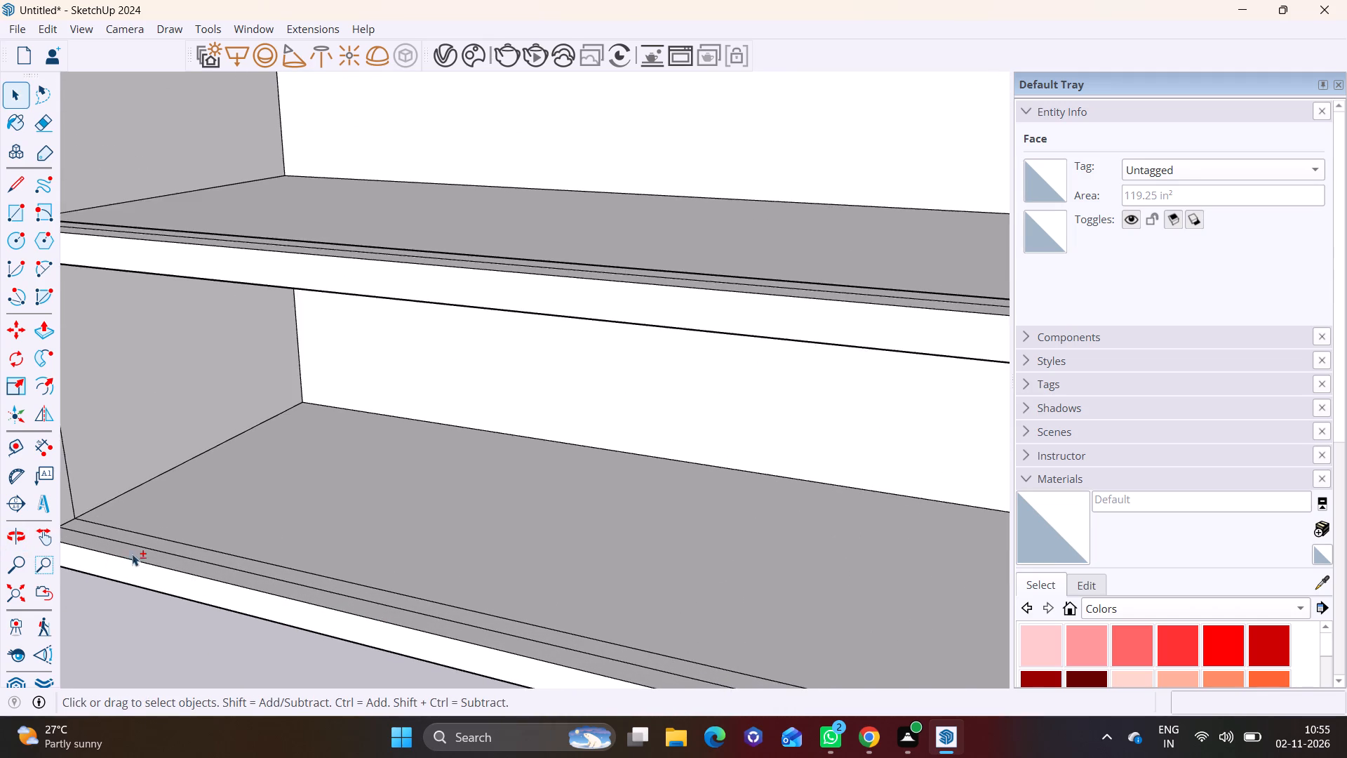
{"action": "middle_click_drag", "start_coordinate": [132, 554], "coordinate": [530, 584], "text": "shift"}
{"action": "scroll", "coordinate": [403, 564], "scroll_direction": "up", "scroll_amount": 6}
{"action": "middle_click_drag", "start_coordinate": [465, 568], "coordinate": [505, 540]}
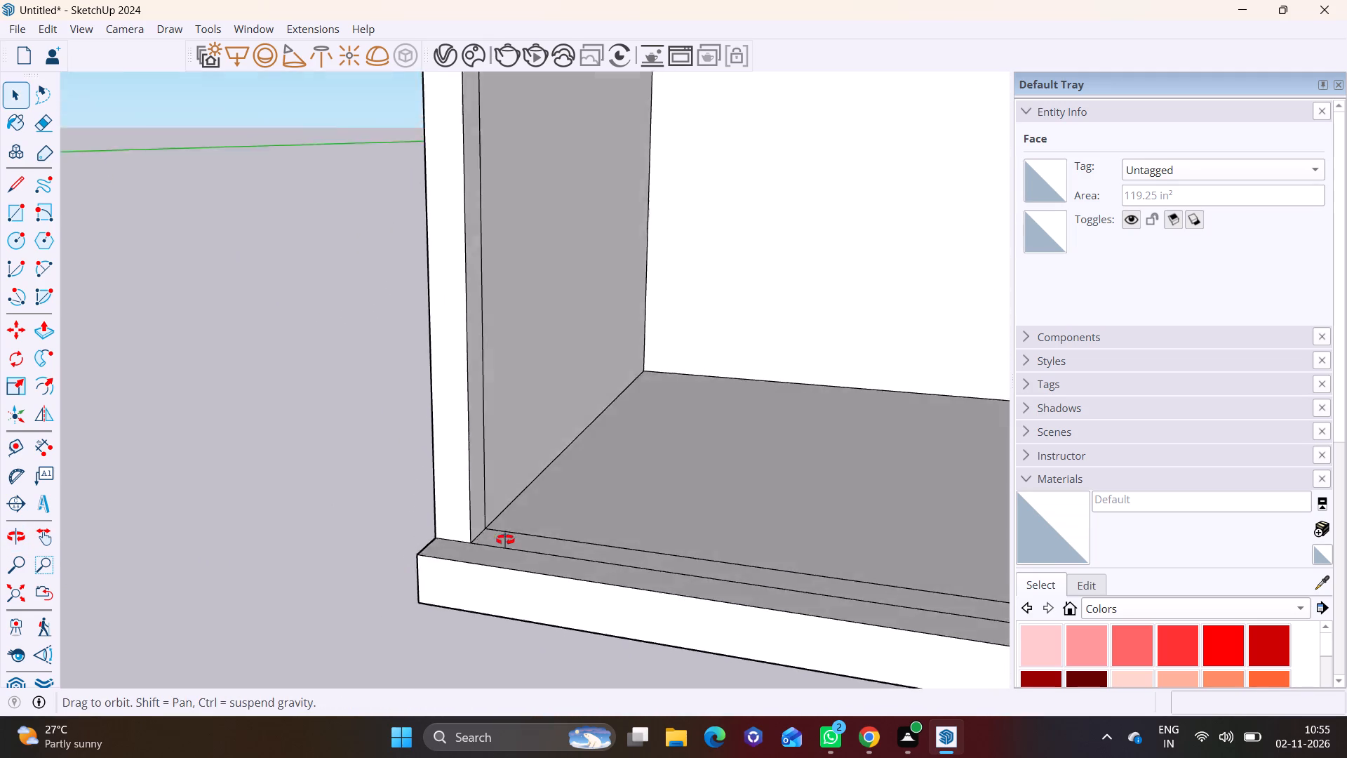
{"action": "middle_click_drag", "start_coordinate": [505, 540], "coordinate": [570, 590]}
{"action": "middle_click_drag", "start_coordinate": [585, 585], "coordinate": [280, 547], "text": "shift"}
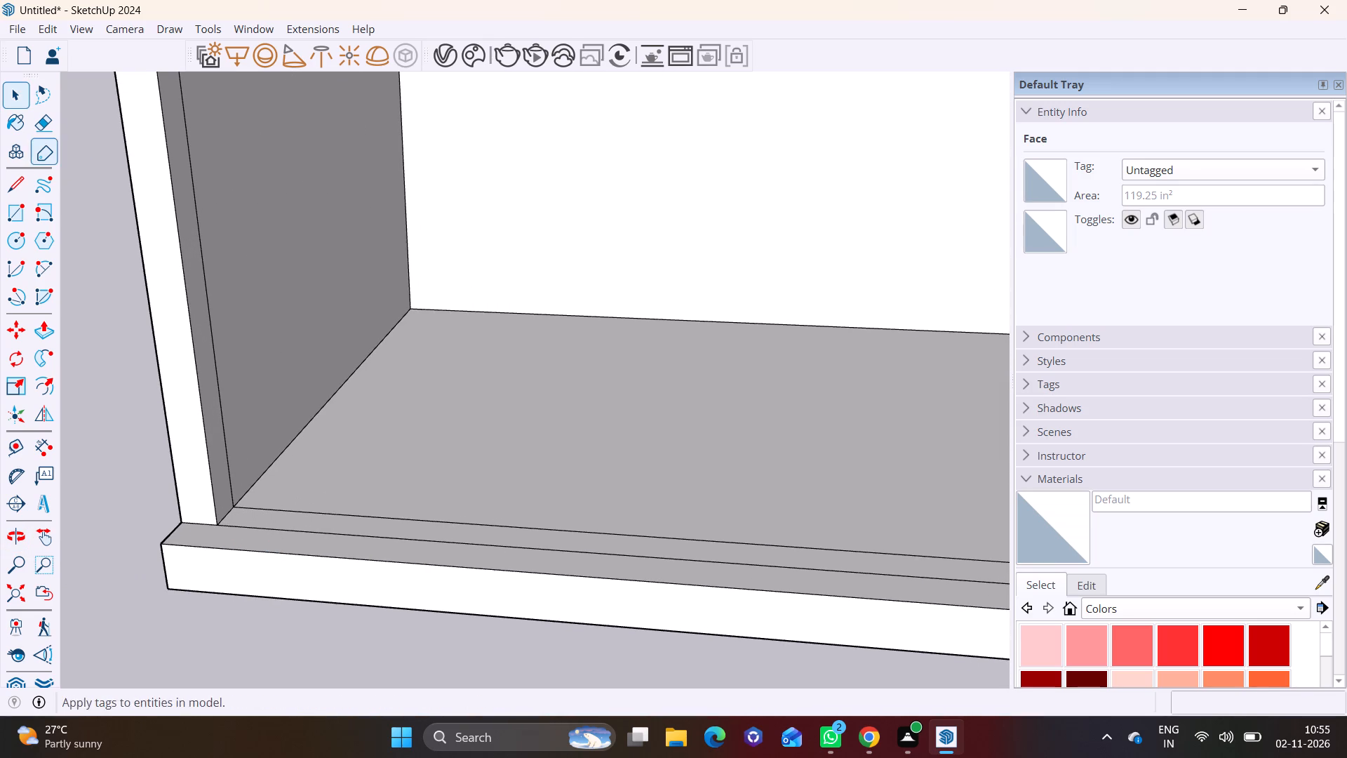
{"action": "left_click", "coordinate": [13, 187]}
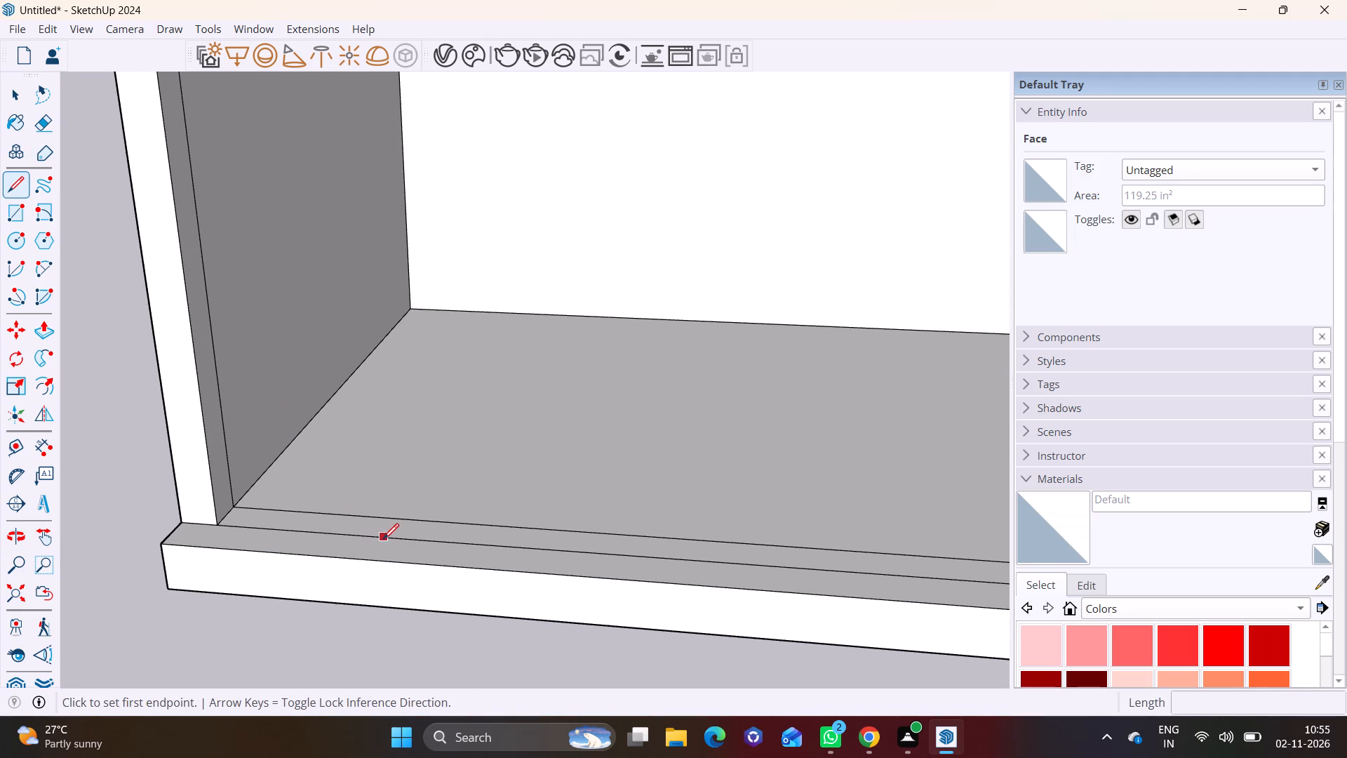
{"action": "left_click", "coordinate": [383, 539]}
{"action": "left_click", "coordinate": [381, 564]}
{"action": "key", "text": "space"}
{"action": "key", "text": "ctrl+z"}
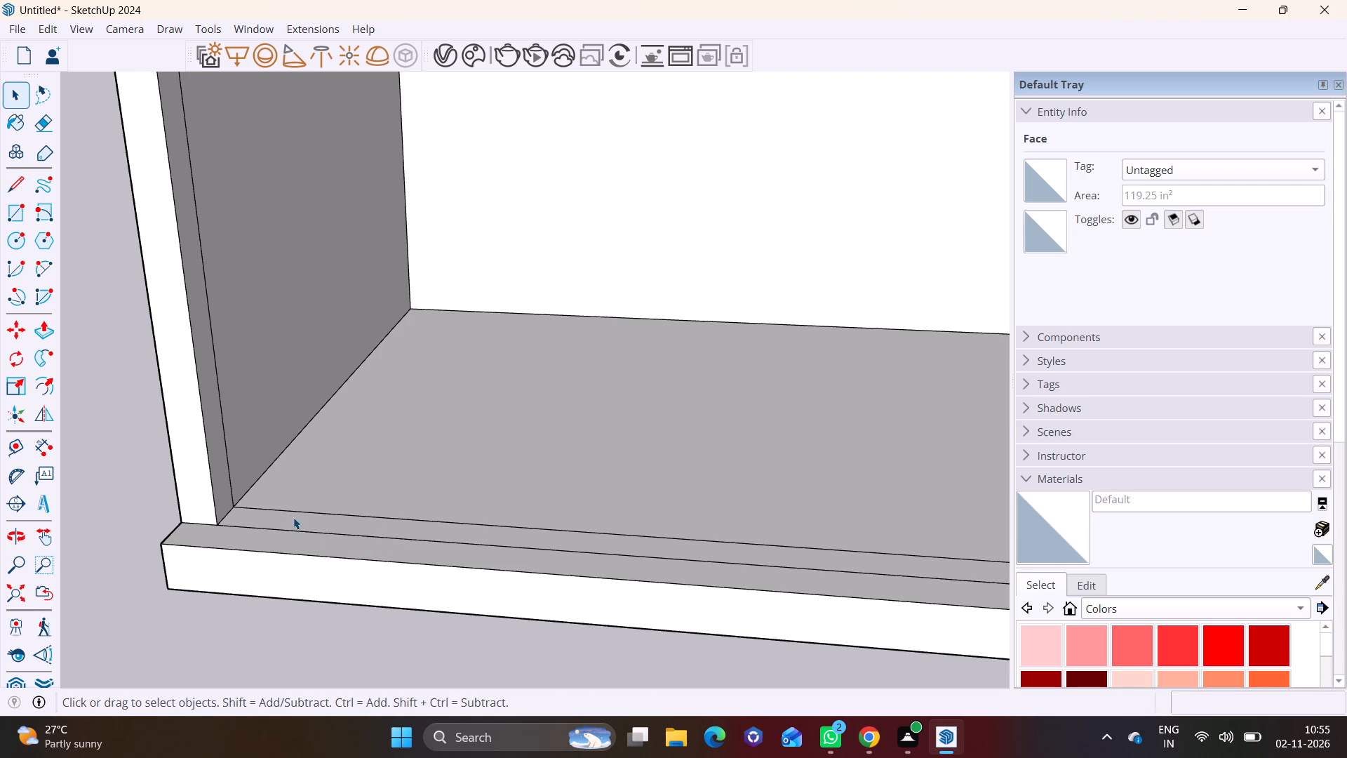
Draw a dividing line across the top of the base strip, a short distance from the far wall's corner.
{"action": "left_click", "coordinate": [14, 185]}
{"action": "middle_click_drag", "start_coordinate": [537, 573], "coordinate": [462, 611]}
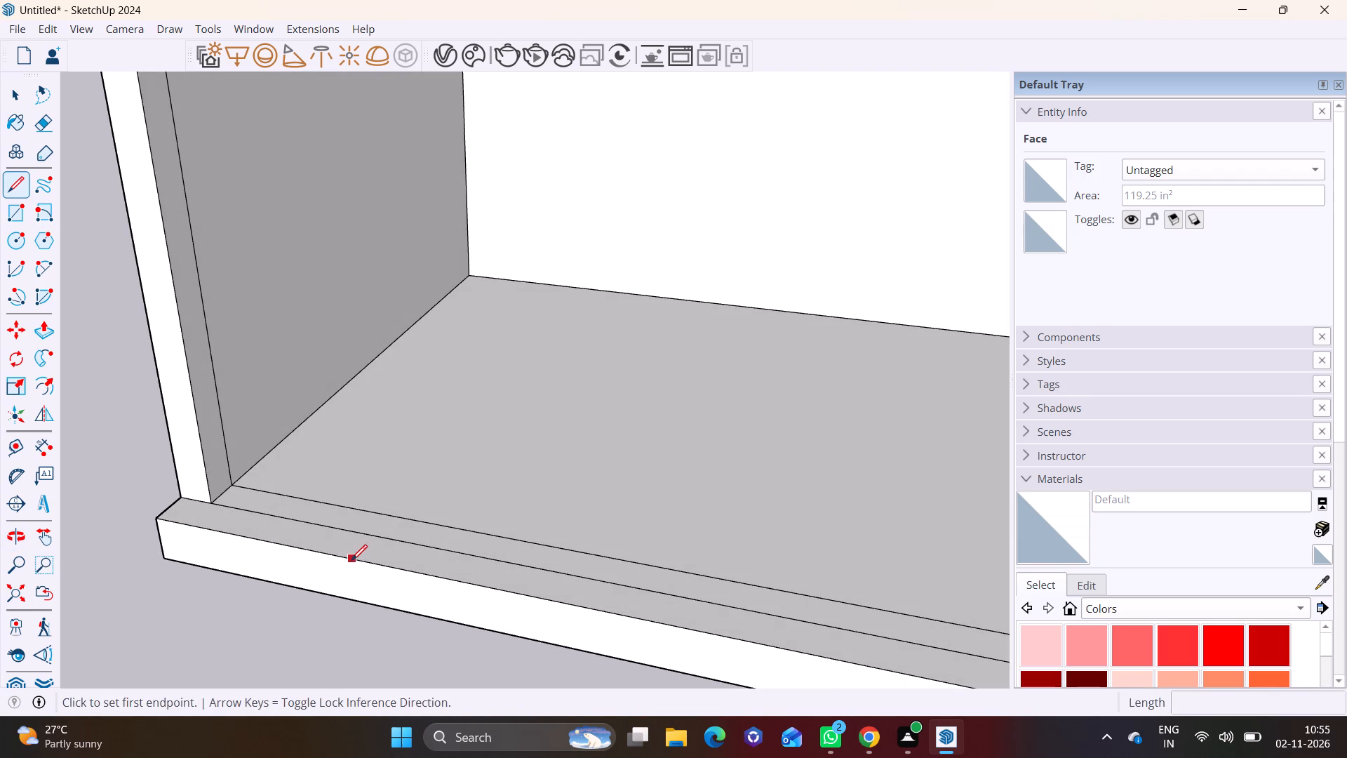
{"action": "left_click", "coordinate": [351, 560]}
{"action": "left_click", "coordinate": [378, 537]}
{"action": "key", "text": "space"}
Push/Pull the short base-strip face beside the far wall's corner upward by a little over 2' 4".
{"action": "left_click", "coordinate": [323, 534]}
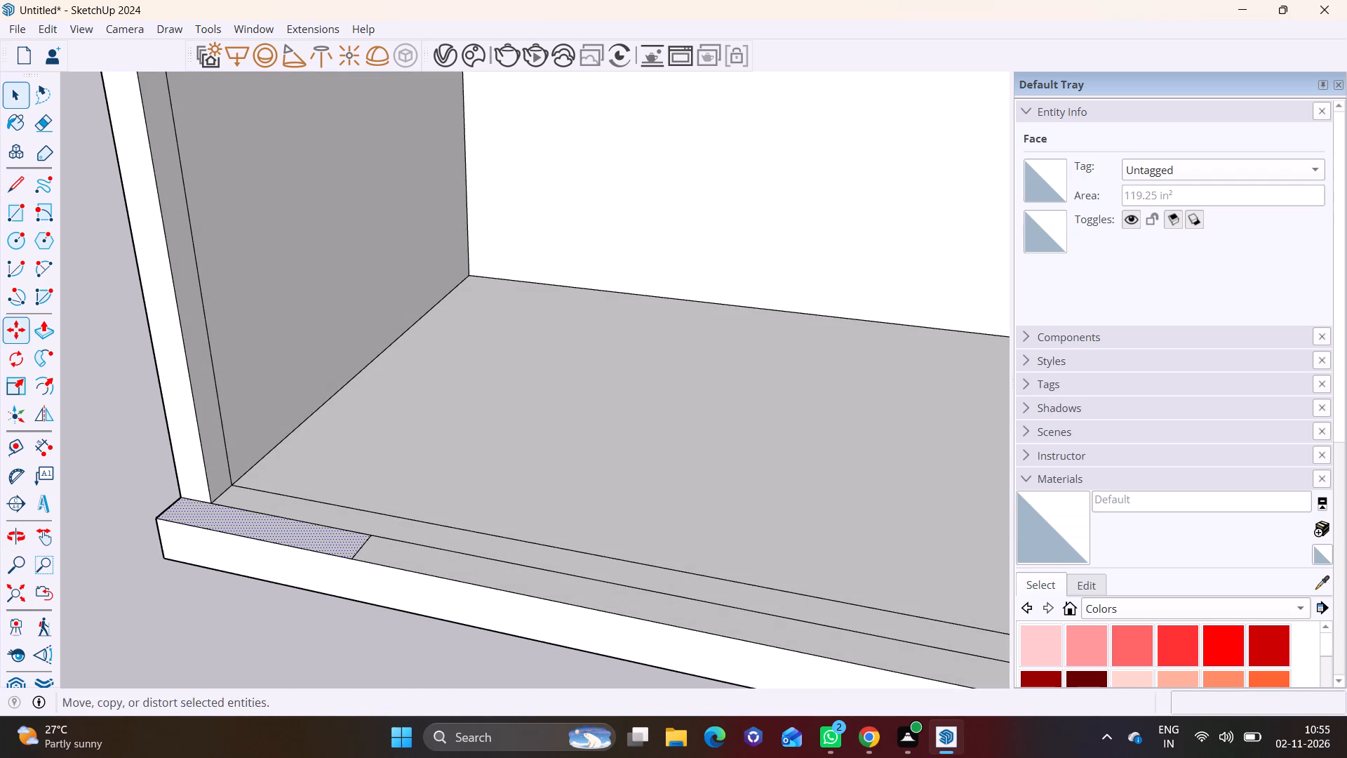
{"action": "left_click", "coordinate": [51, 328]}
{"action": "left_click", "coordinate": [272, 521]}
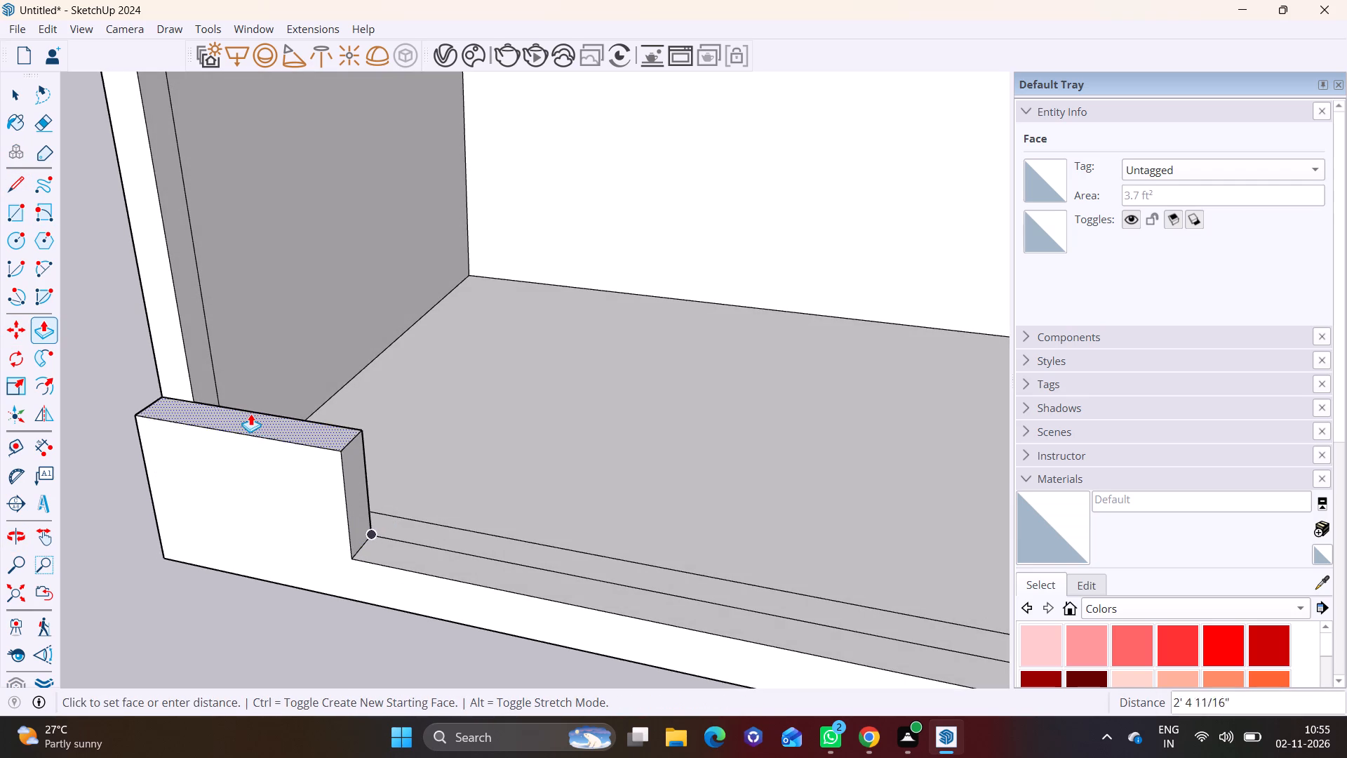
{"action": "left_click", "coordinate": [250, 406]}
{"action": "key", "text": "space"}
{"action": "left_click", "coordinate": [146, 524]}
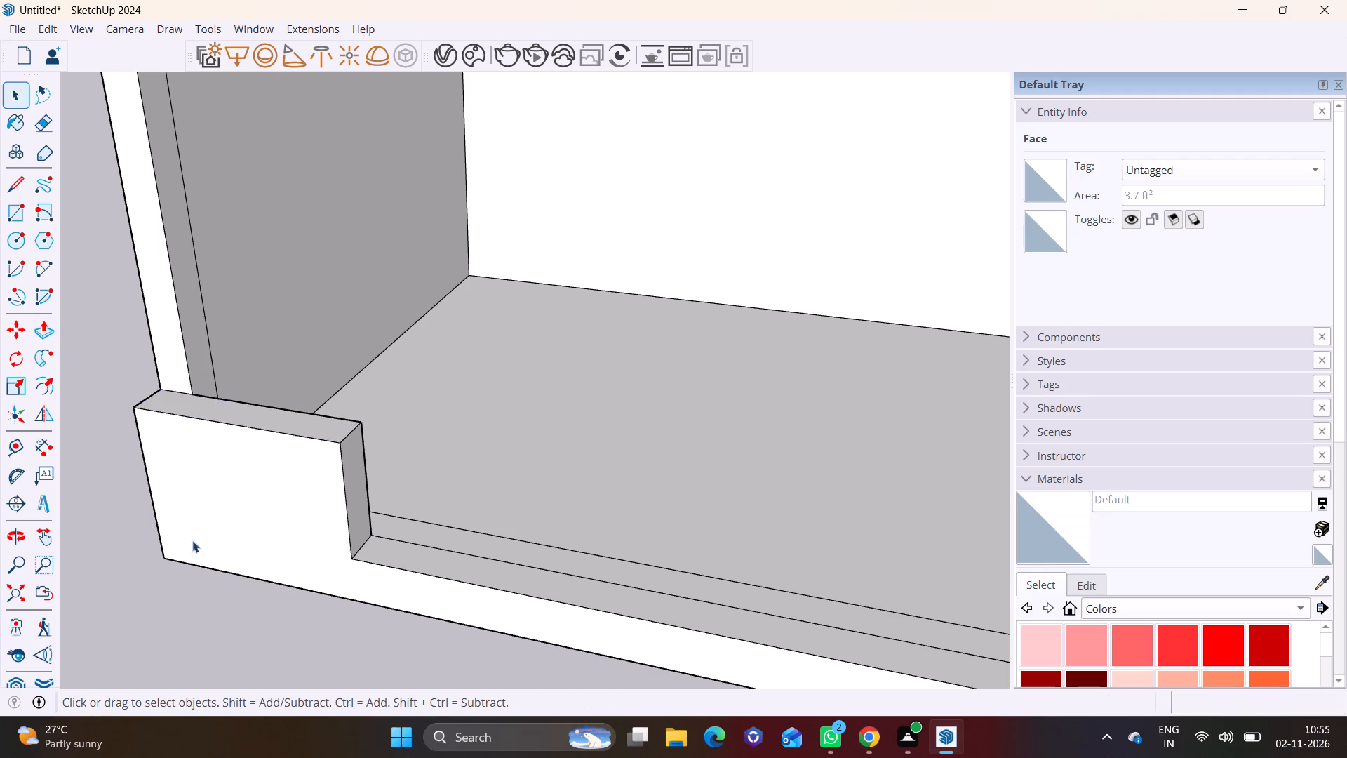
Push/Pull the top of the low block beside the far wall's corner further up, to about 4' 4" above the base.
{"action": "scroll", "coordinate": [277, 557], "scroll_direction": "down", "scroll_amount": 6}
{"action": "middle_click_drag", "start_coordinate": [398, 545], "coordinate": [622, 340]}
{"action": "scroll", "coordinate": [524, 425], "scroll_direction": "down", "scroll_amount": 2}
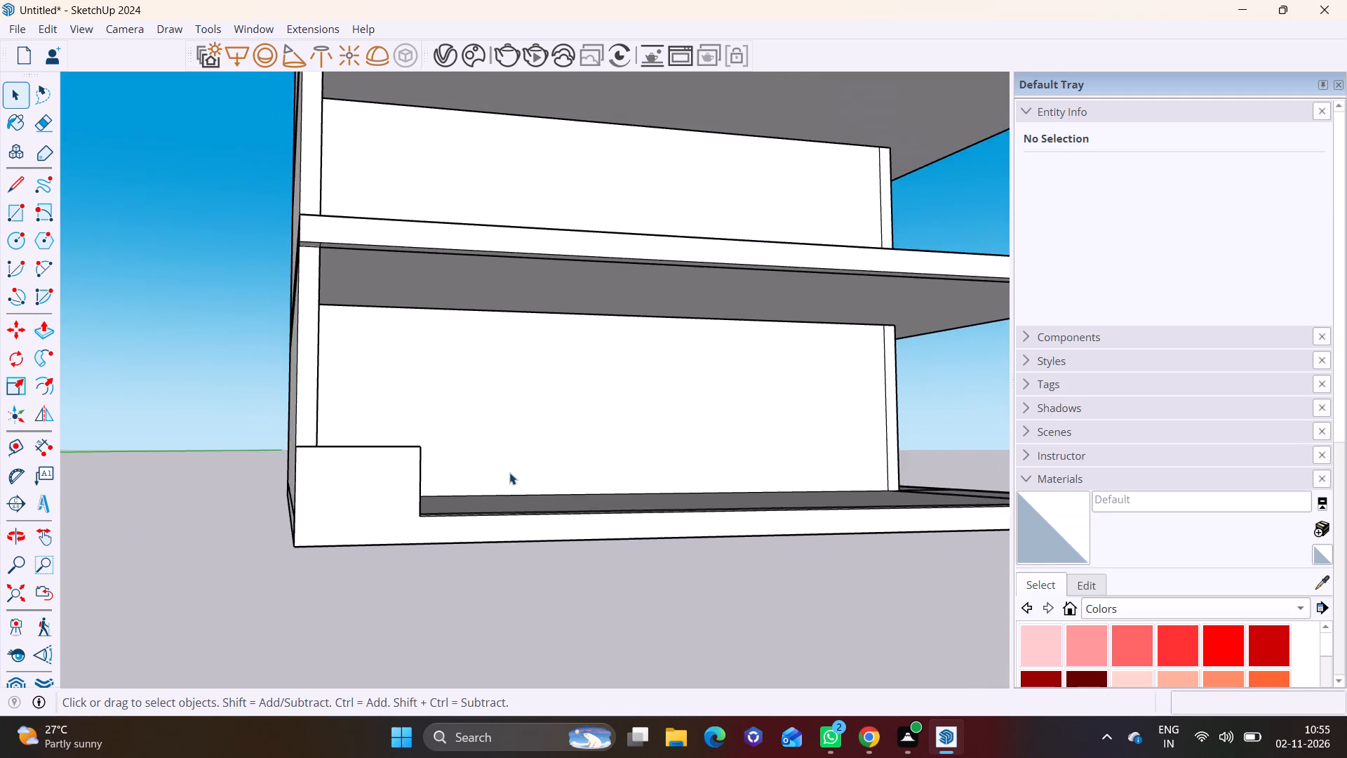
{"action": "middle_click_drag", "start_coordinate": [505, 473], "coordinate": [260, 625]}
{"action": "scroll", "coordinate": [147, 580], "scroll_direction": "up", "scroll_amount": 7}
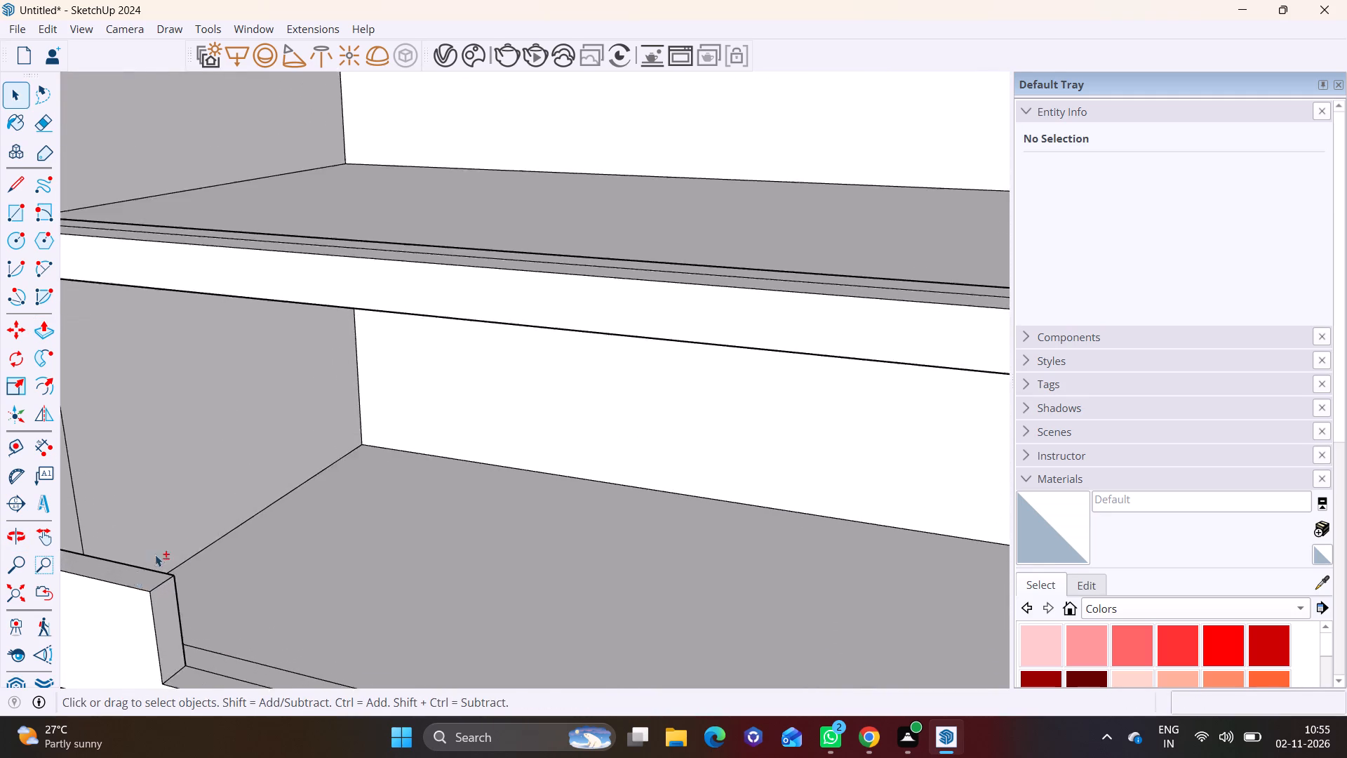
{"action": "middle_click_drag", "start_coordinate": [228, 534], "coordinate": [378, 519], "text": "shift"}
{"action": "left_click", "coordinate": [316, 554]}
{"action": "left_click", "coordinate": [48, 324]}
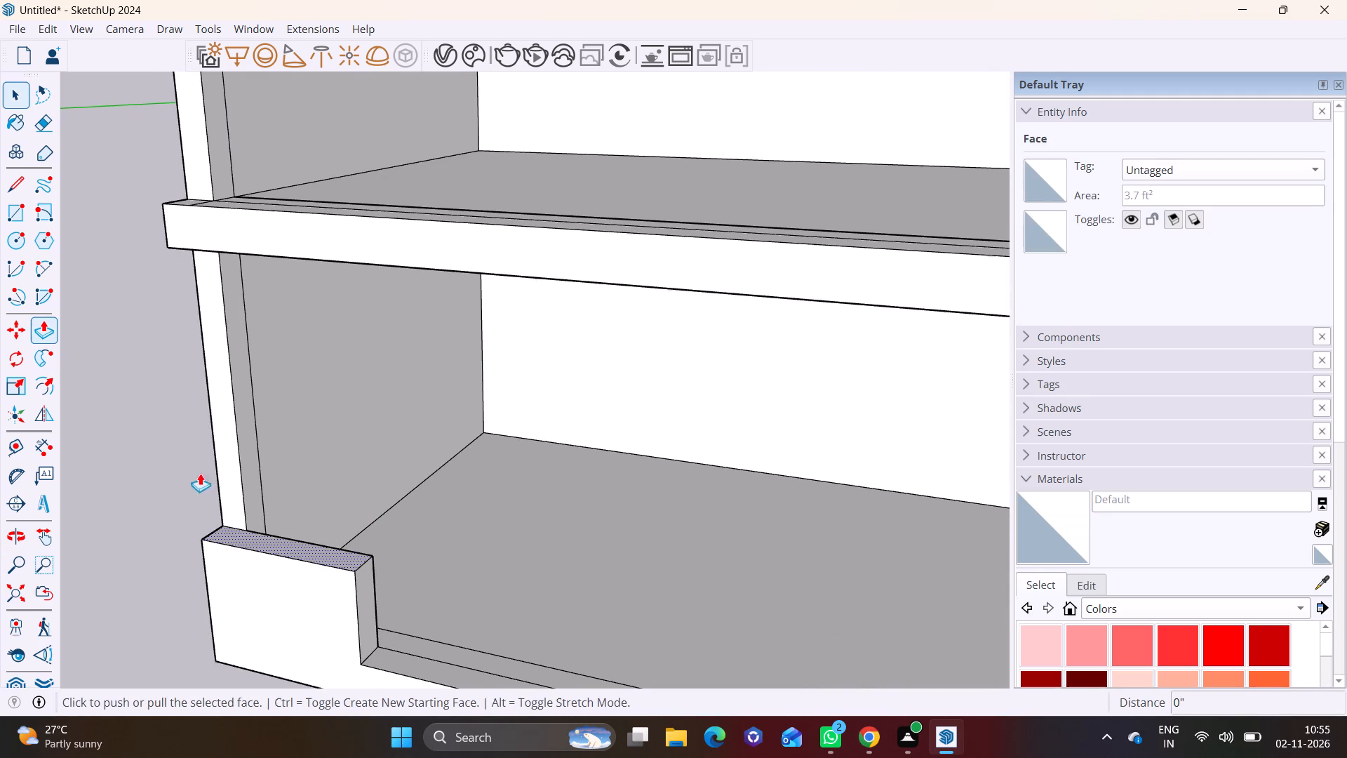
{"action": "left_click_drag", "start_coordinate": [276, 542], "coordinate": [272, 533]}
{"action": "left_click", "coordinate": [279, 548]}
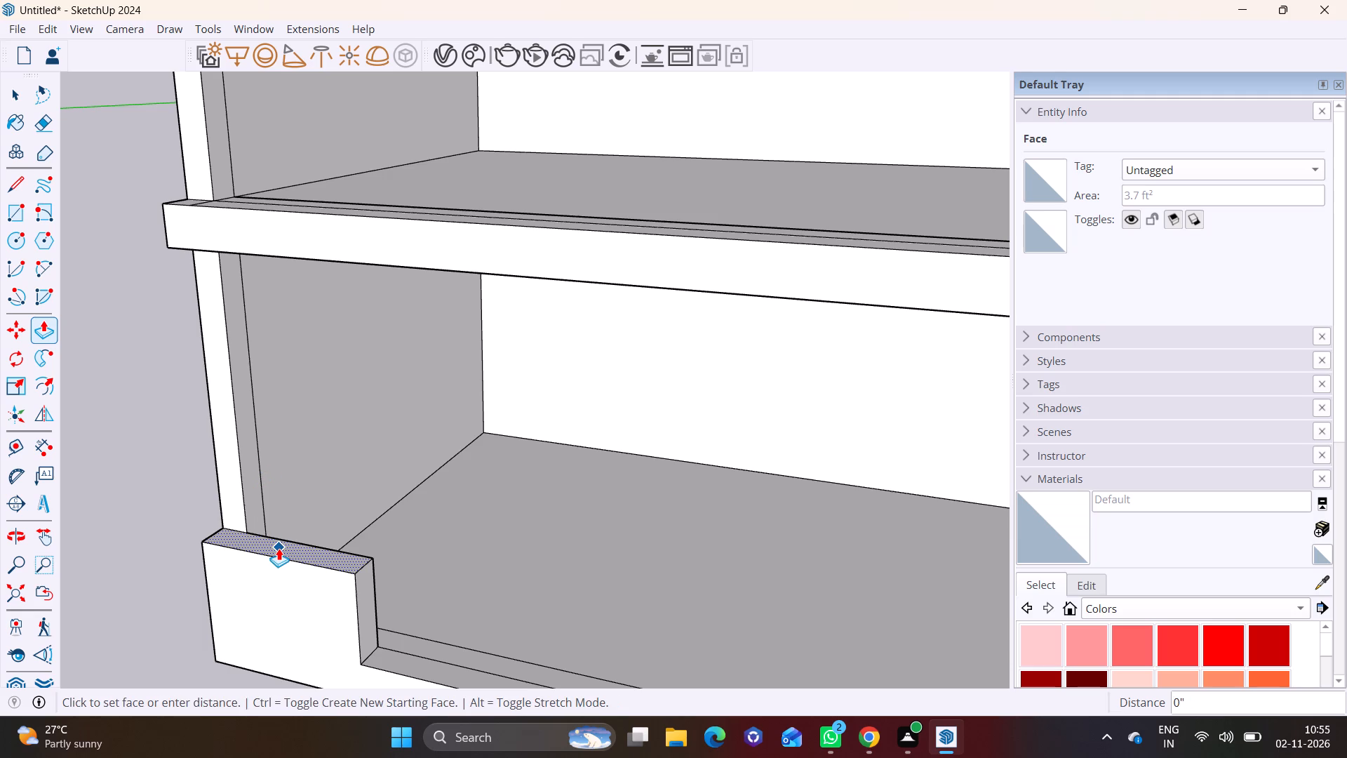
{"action": "left_click", "coordinate": [267, 479]}
{"action": "key", "text": "space"}
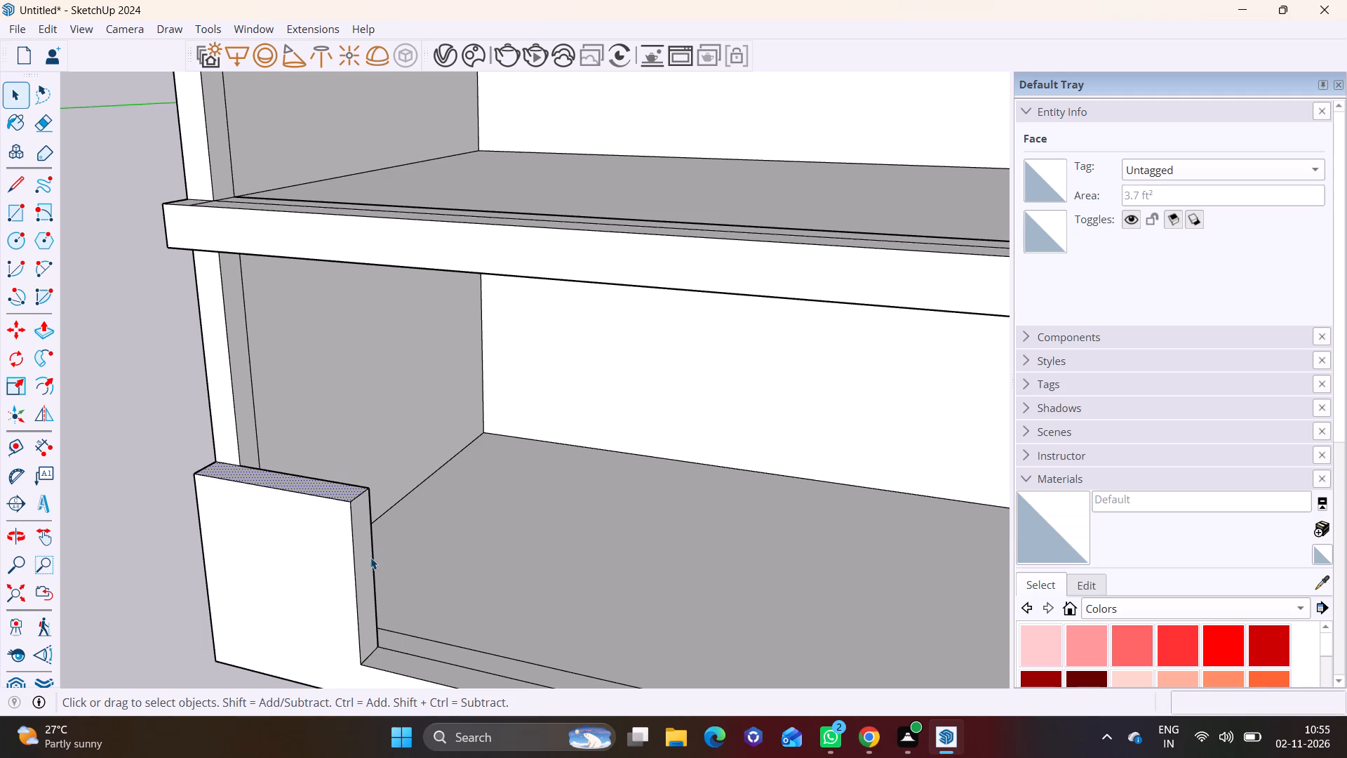
Push/Pull the low block's narrow end face a short distance outward along the base strip.
{"action": "left_click", "coordinate": [368, 563]}
{"action": "left_click", "coordinate": [49, 336]}
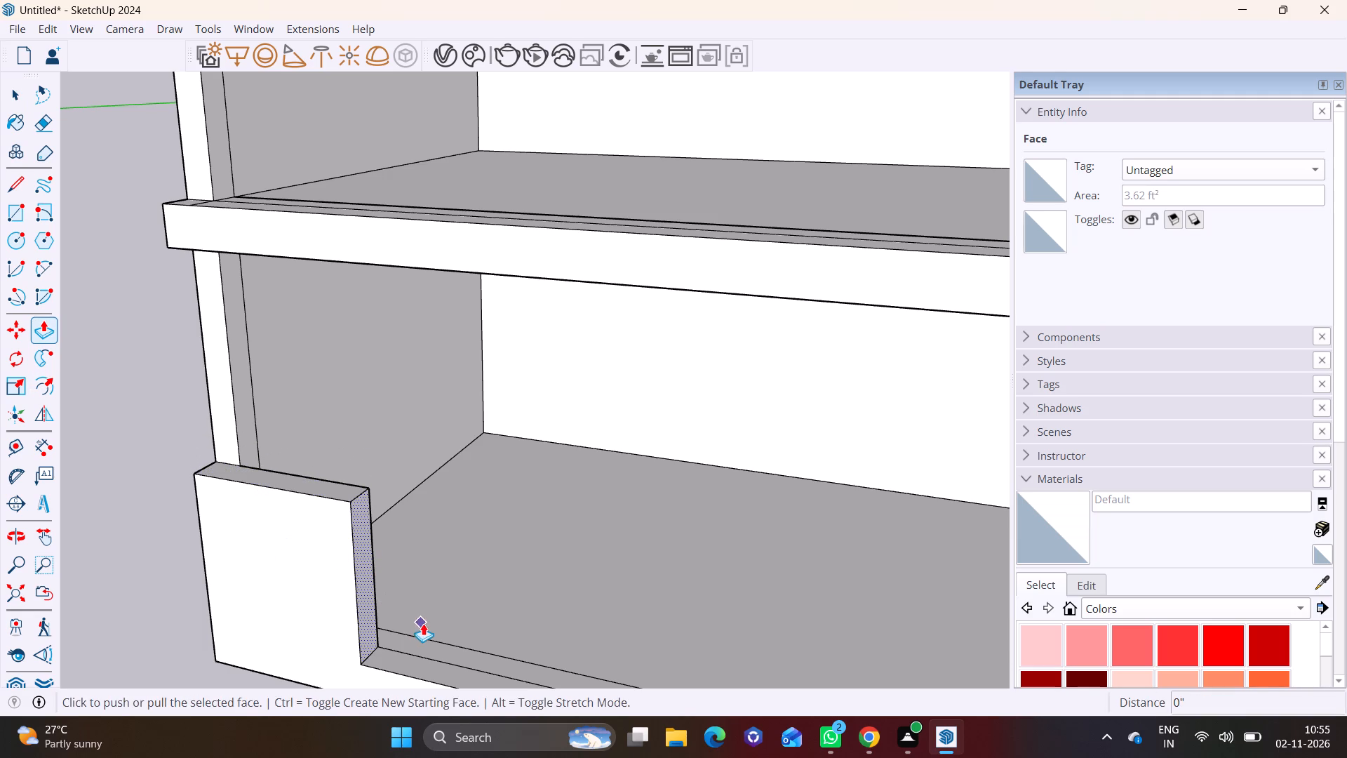
{"action": "left_click", "coordinate": [371, 596]}
{"action": "left_click", "coordinate": [413, 604]}
{"action": "key", "text": "space"}
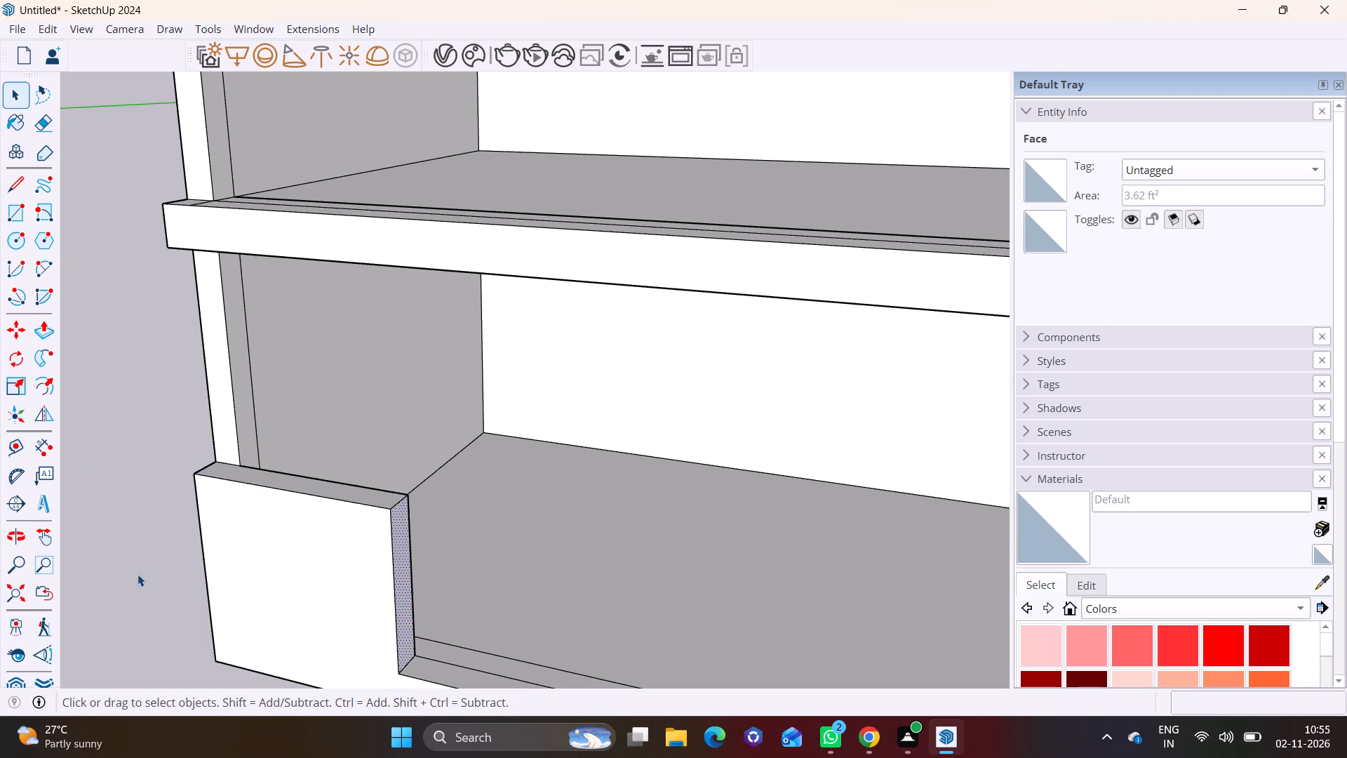
{"action": "left_click", "coordinate": [138, 574]}
Push/Pull the low block's end face 5' 11 5/16" along the base strip to lengthen it into a low wall.
{"action": "scroll", "coordinate": [161, 568], "scroll_direction": "down", "scroll_amount": 12}
{"action": "middle_click_drag", "start_coordinate": [253, 583], "coordinate": [463, 434]}
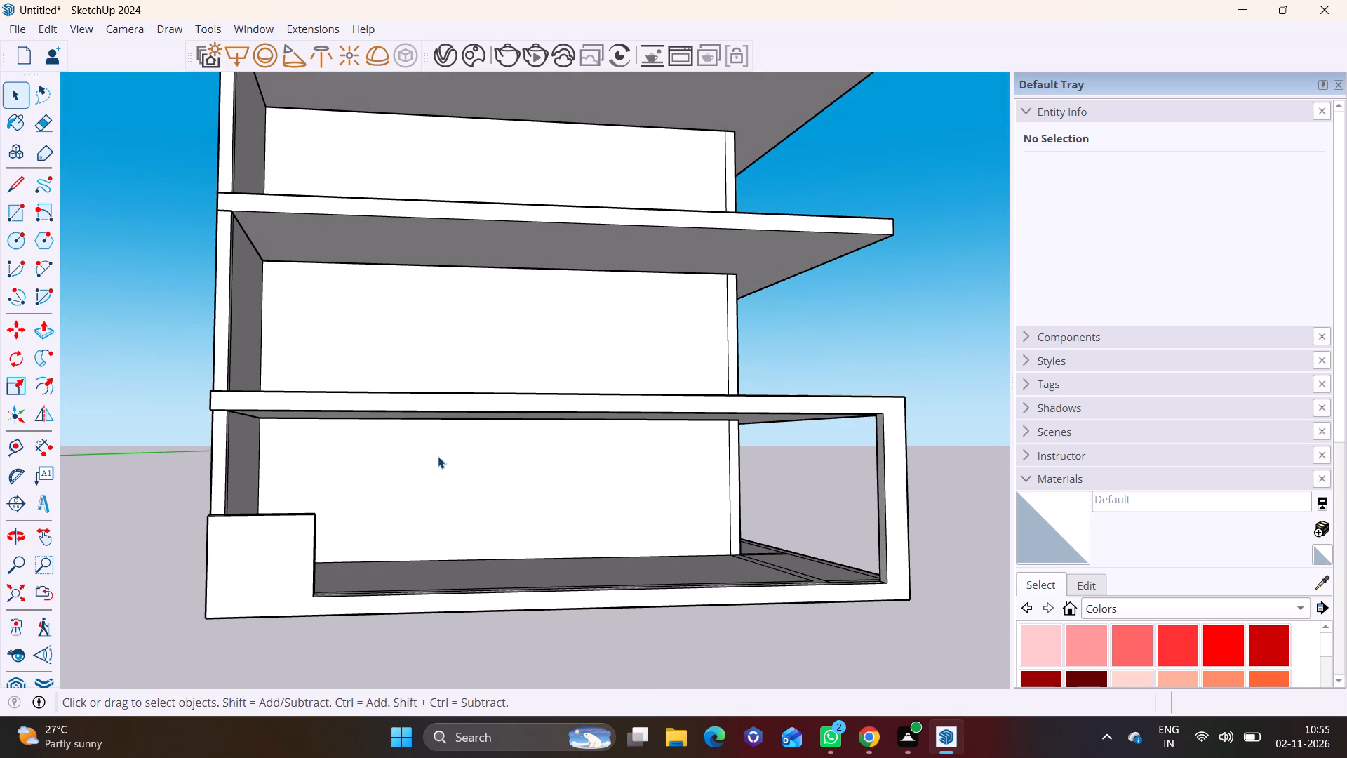
{"action": "scroll", "coordinate": [434, 635], "scroll_direction": "up", "scroll_amount": 3}
{"action": "middle_click_drag", "start_coordinate": [373, 550], "coordinate": [286, 552]}
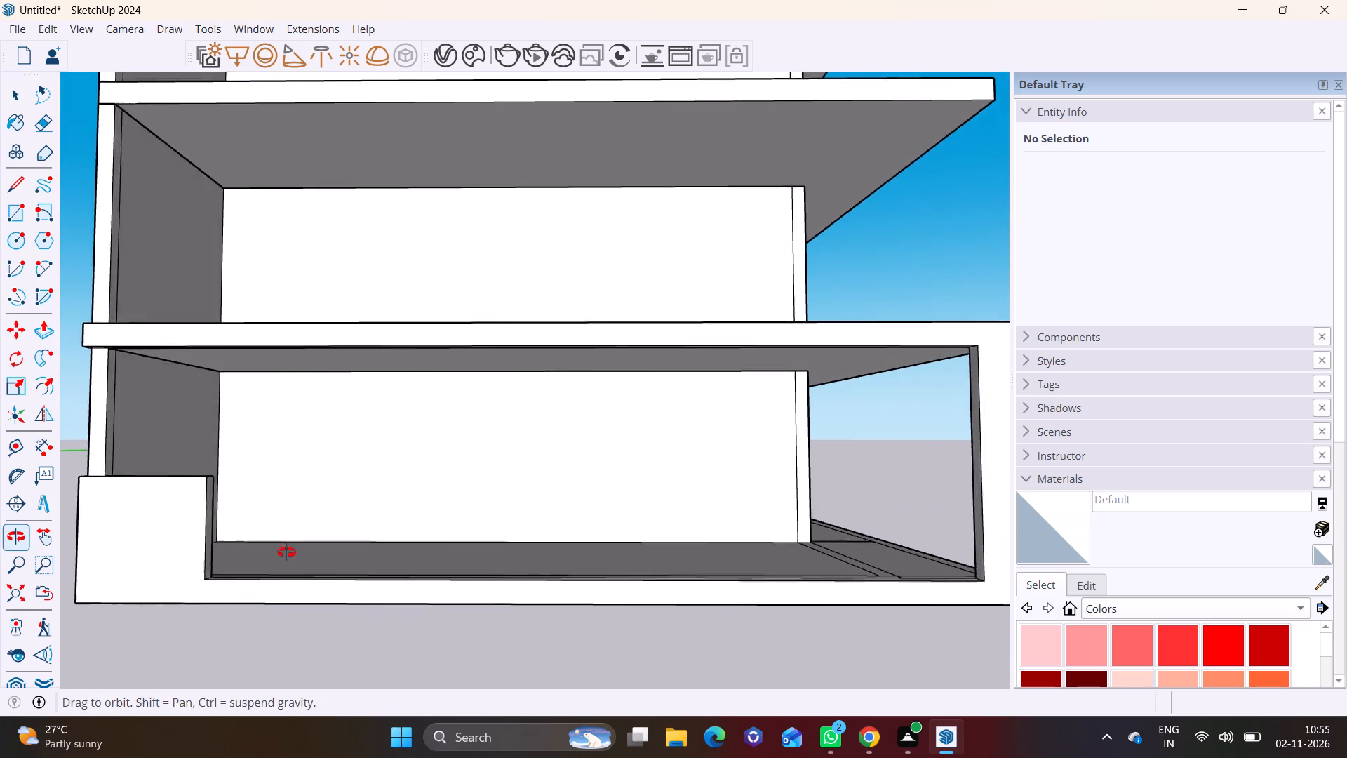
{"action": "middle_click_drag", "start_coordinate": [286, 552], "coordinate": [174, 558]}
{"action": "scroll", "coordinate": [102, 497], "scroll_direction": "up", "scroll_amount": 3}
{"action": "middle_click_drag", "start_coordinate": [82, 491], "coordinate": [138, 458]}
{"action": "scroll", "coordinate": [221, 499], "scroll_direction": "up", "scroll_amount": 3}
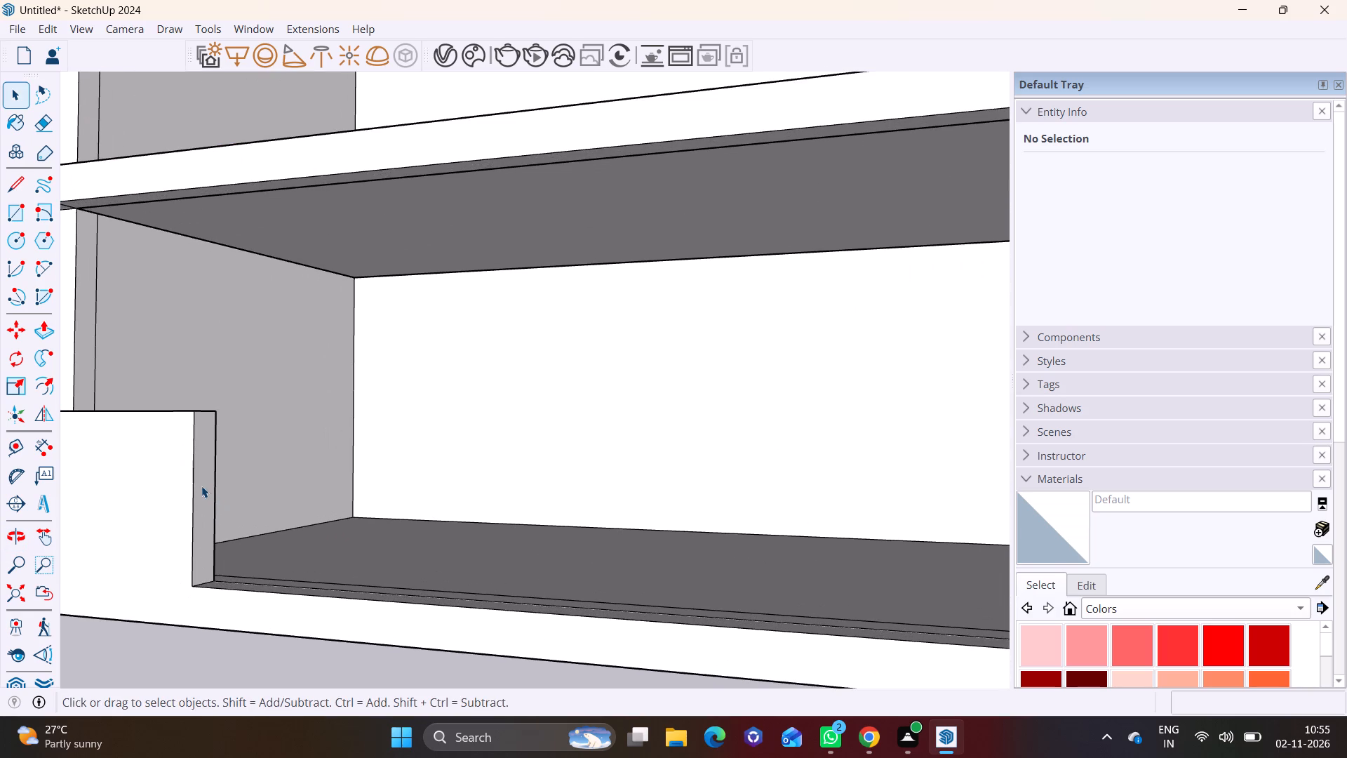
{"action": "left_click", "coordinate": [201, 486]}
{"action": "left_click", "coordinate": [36, 324]}
{"action": "left_click", "coordinate": [204, 474]}
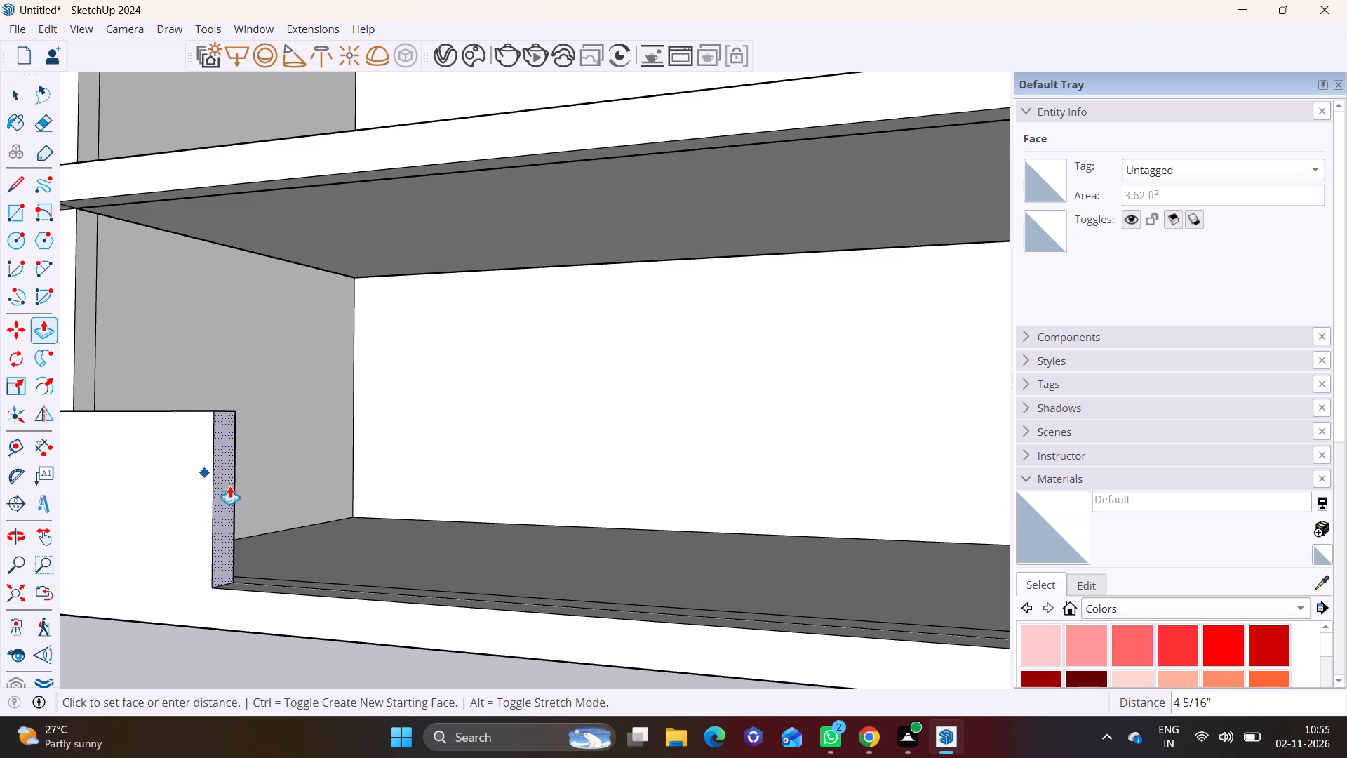
{"action": "left_click", "coordinate": [410, 529]}
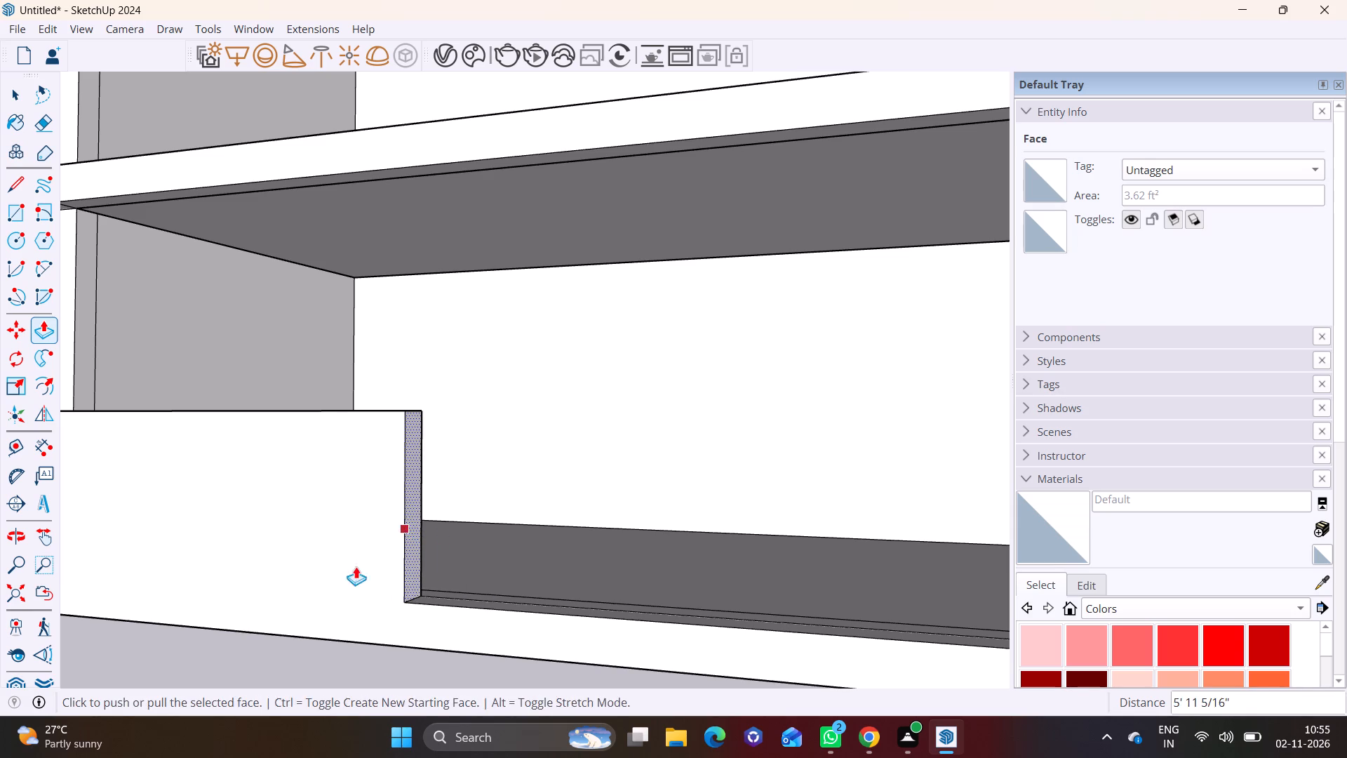
{"action": "key", "text": "space"}
{"action": "left_click", "coordinate": [248, 650]}
Examine the low wall and the open side of the building from several distances and angles.
{"action": "scroll", "coordinate": [263, 653], "scroll_direction": "down", "scroll_amount": 7}
{"action": "middle_click_drag", "start_coordinate": [582, 627], "coordinate": [756, 593]}
{"action": "scroll", "coordinate": [756, 593], "scroll_direction": "down", "scroll_amount": 2}
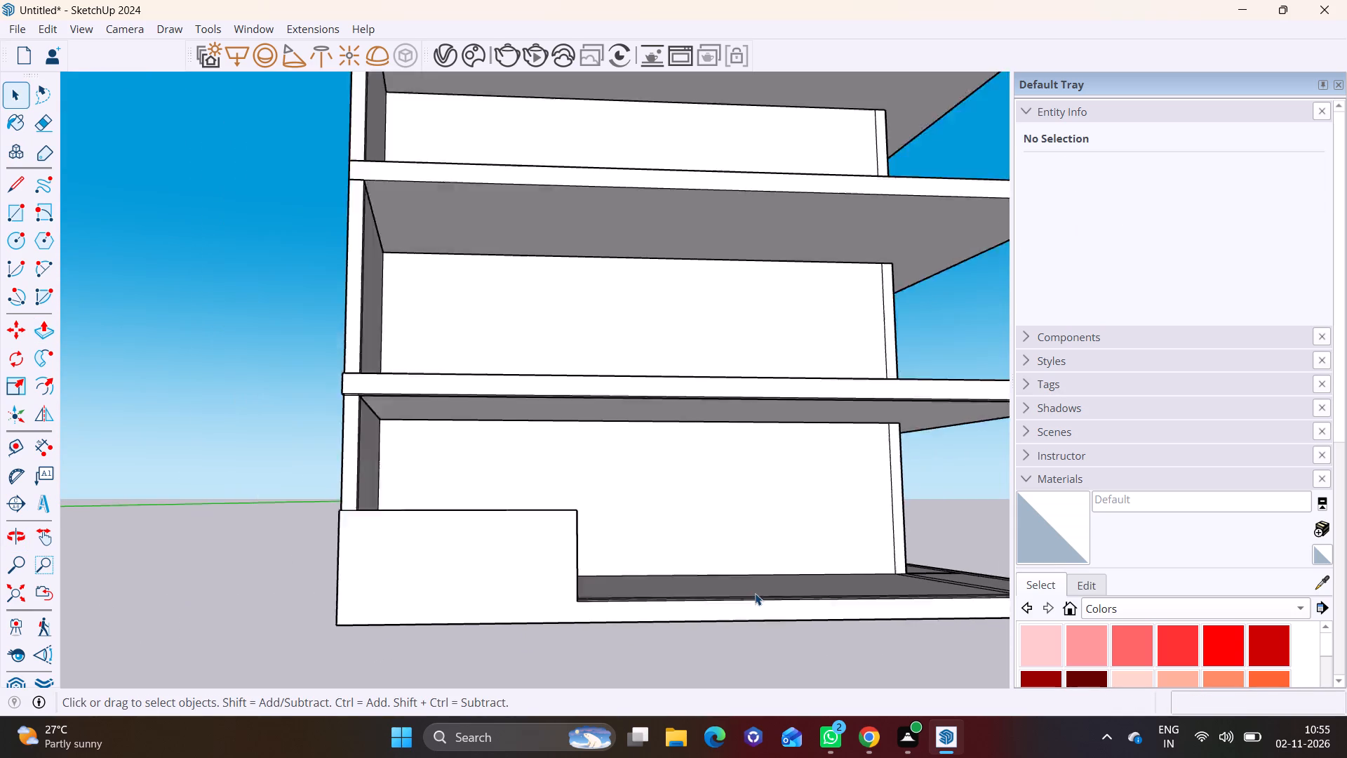
{"action": "scroll", "coordinate": [755, 593], "scroll_direction": "down", "scroll_amount": 11}
{"action": "middle_click_drag", "start_coordinate": [730, 611], "coordinate": [507, 617], "text": "shift"}
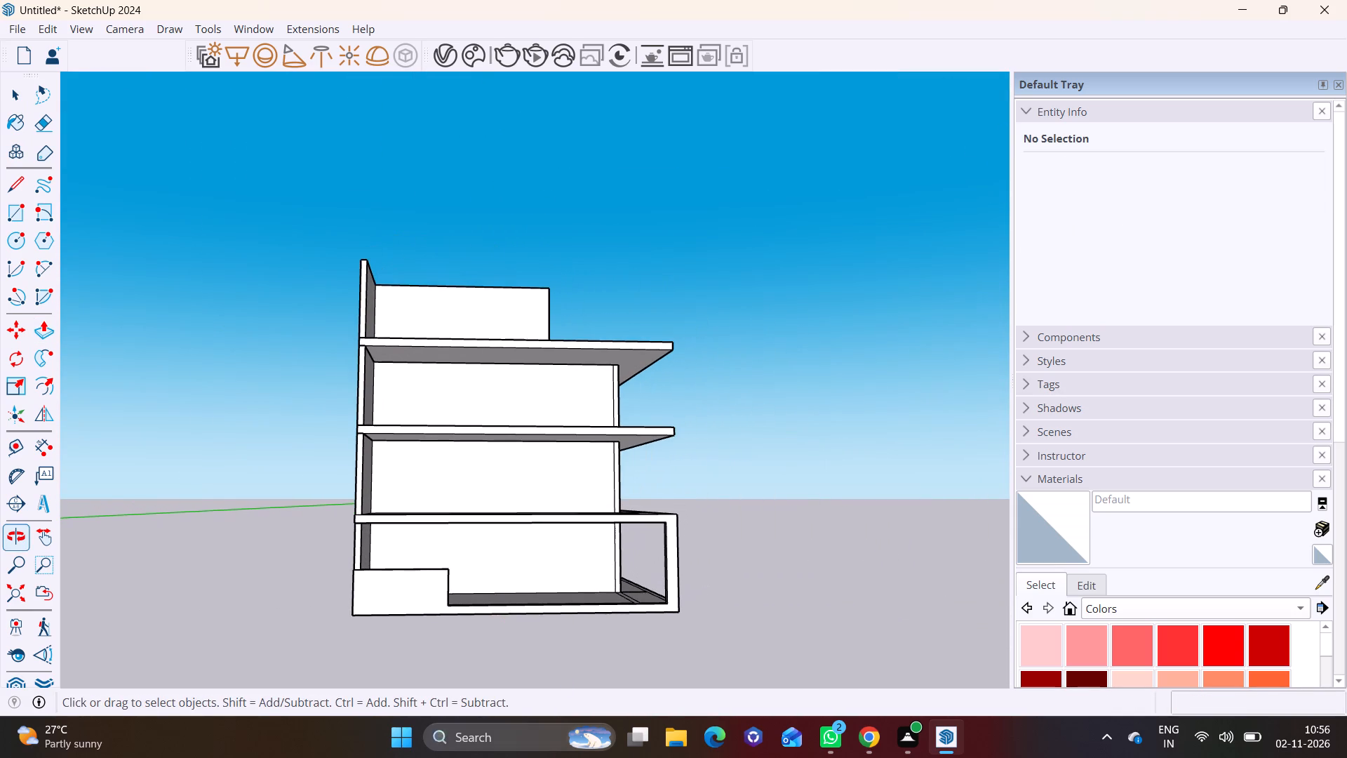
{"action": "middle_click_drag", "start_coordinate": [524, 553], "coordinate": [511, 550]}
{"action": "scroll", "coordinate": [511, 550], "scroll_direction": "up", "scroll_amount": 2}
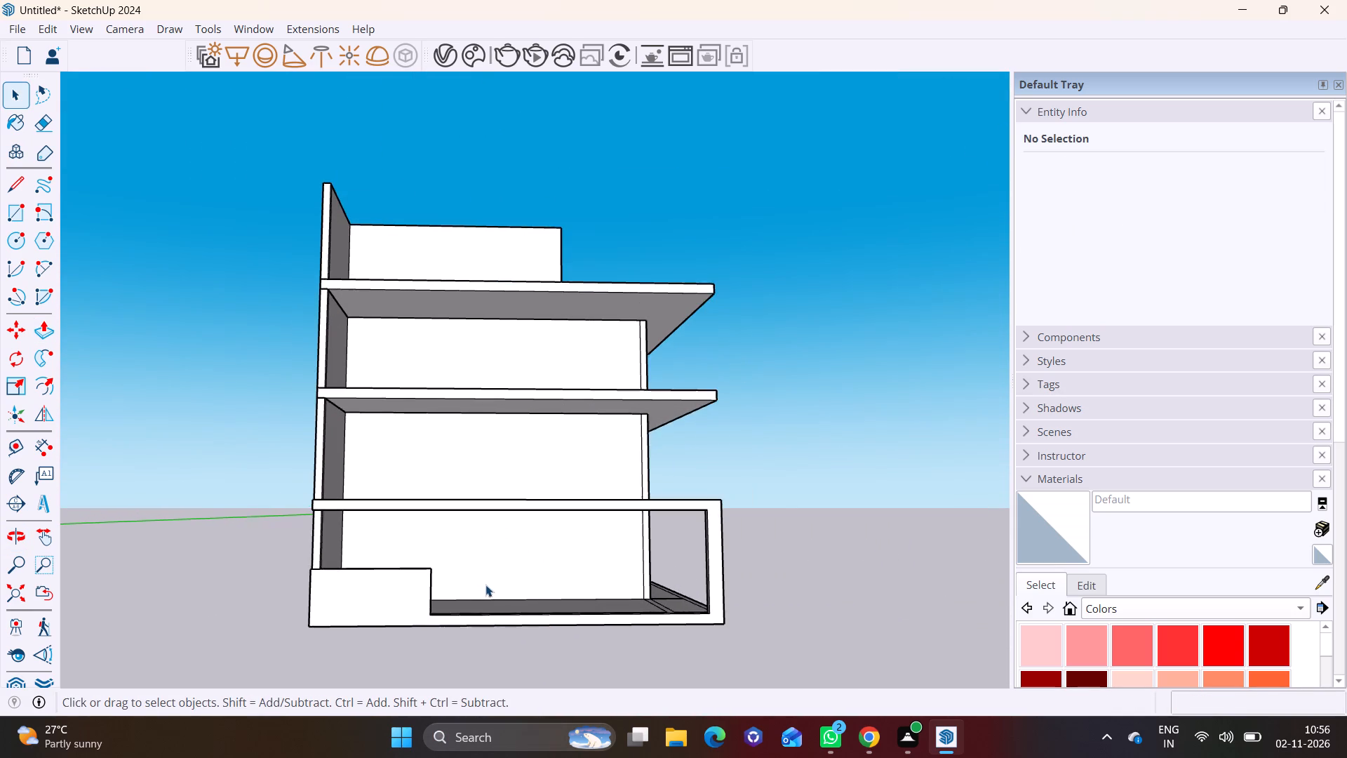
{"action": "scroll", "coordinate": [485, 585], "scroll_direction": "up", "scroll_amount": 5}
{"action": "middle_click_drag", "start_coordinate": [424, 601], "coordinate": [303, 705]}
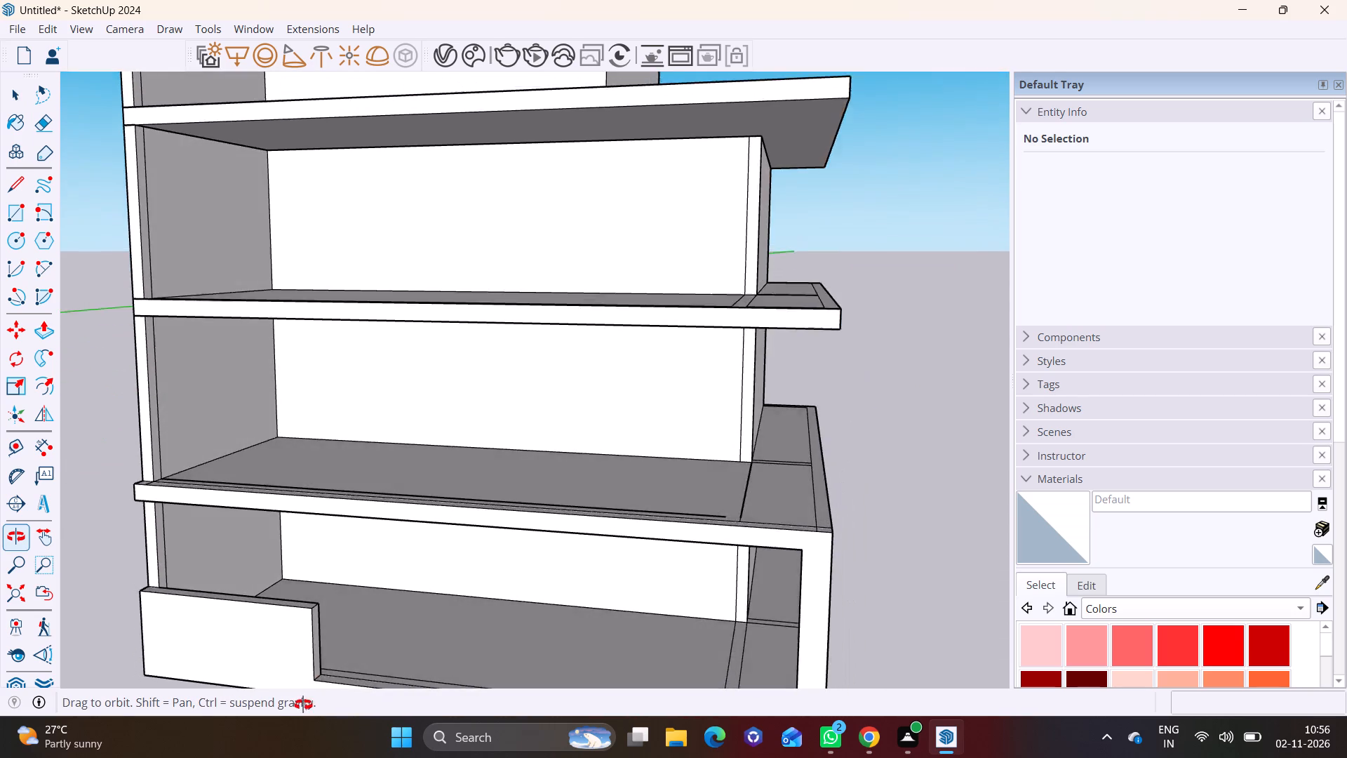
{"action": "middle_click_drag", "start_coordinate": [303, 705], "coordinate": [387, 667]}
{"action": "scroll", "coordinate": [343, 587], "scroll_direction": "up", "scroll_amount": 1}
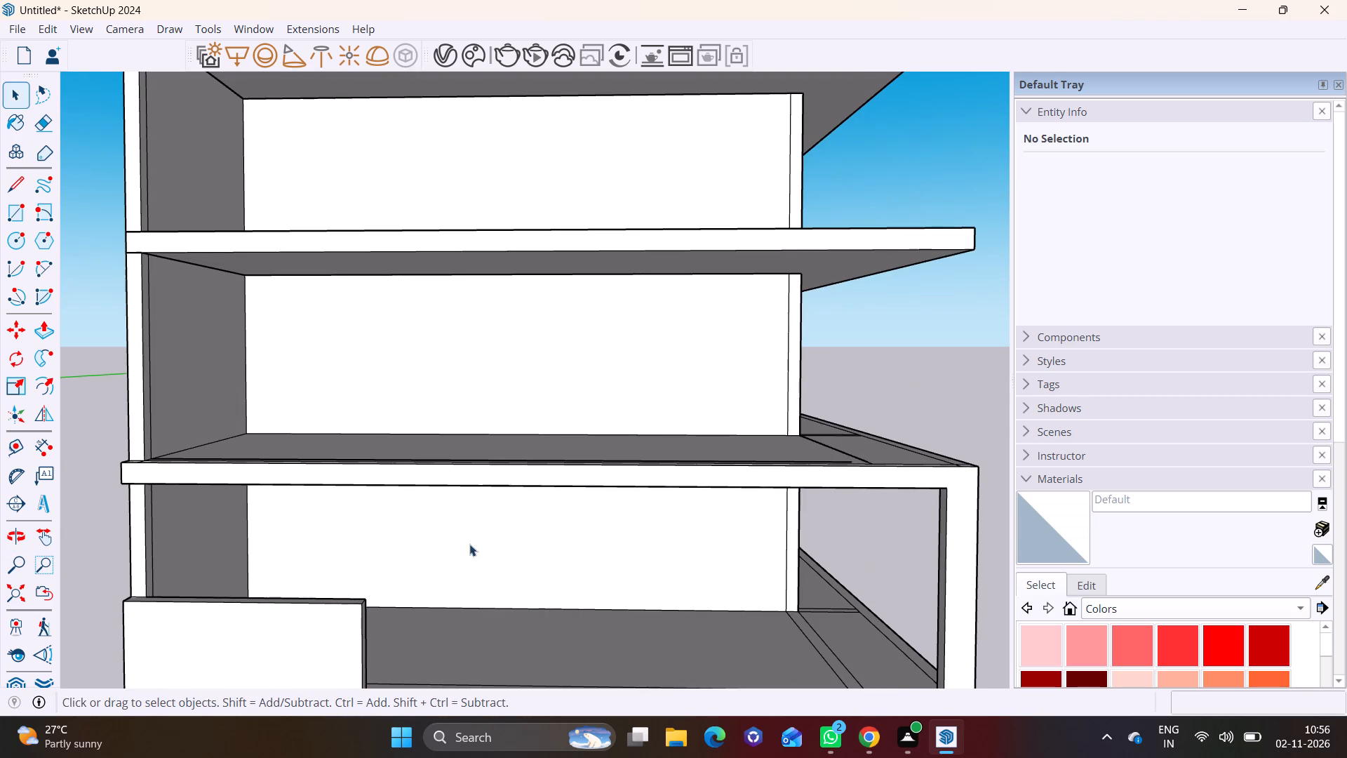
{"action": "scroll", "coordinate": [473, 543], "scroll_direction": "up", "scroll_amount": 1}
{"action": "middle_click_drag", "start_coordinate": [473, 543], "coordinate": [196, 536]}
{"action": "middle_click_drag", "start_coordinate": [58, 518], "coordinate": [464, 491]}
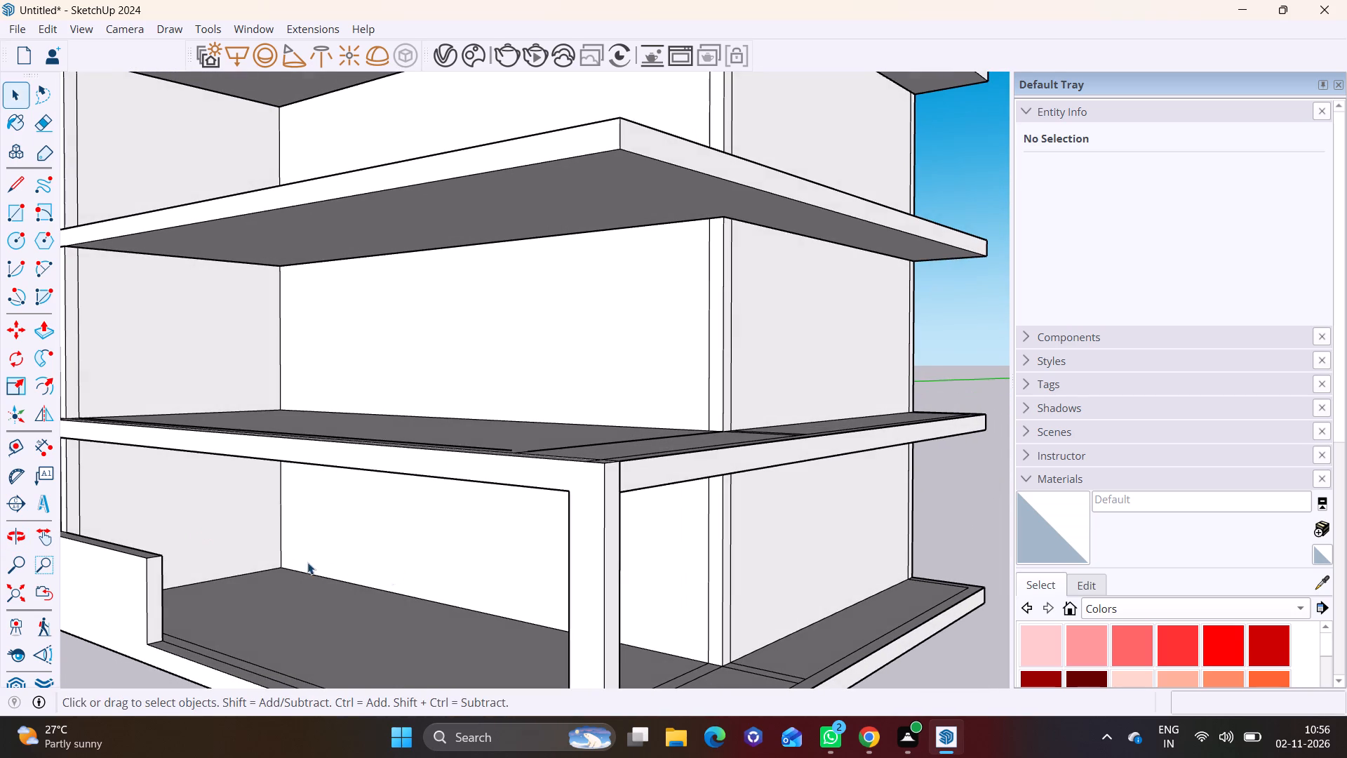
Draw a rectangle about 10' 10" by 9" on the floor strip directly behind the low wall.
{"action": "middle_click_drag", "start_coordinate": [286, 554], "coordinate": [116, 566]}
{"action": "scroll", "coordinate": [235, 542], "scroll_direction": "up", "scroll_amount": 7}
{"action": "middle_click_drag", "start_coordinate": [253, 565], "coordinate": [206, 566]}
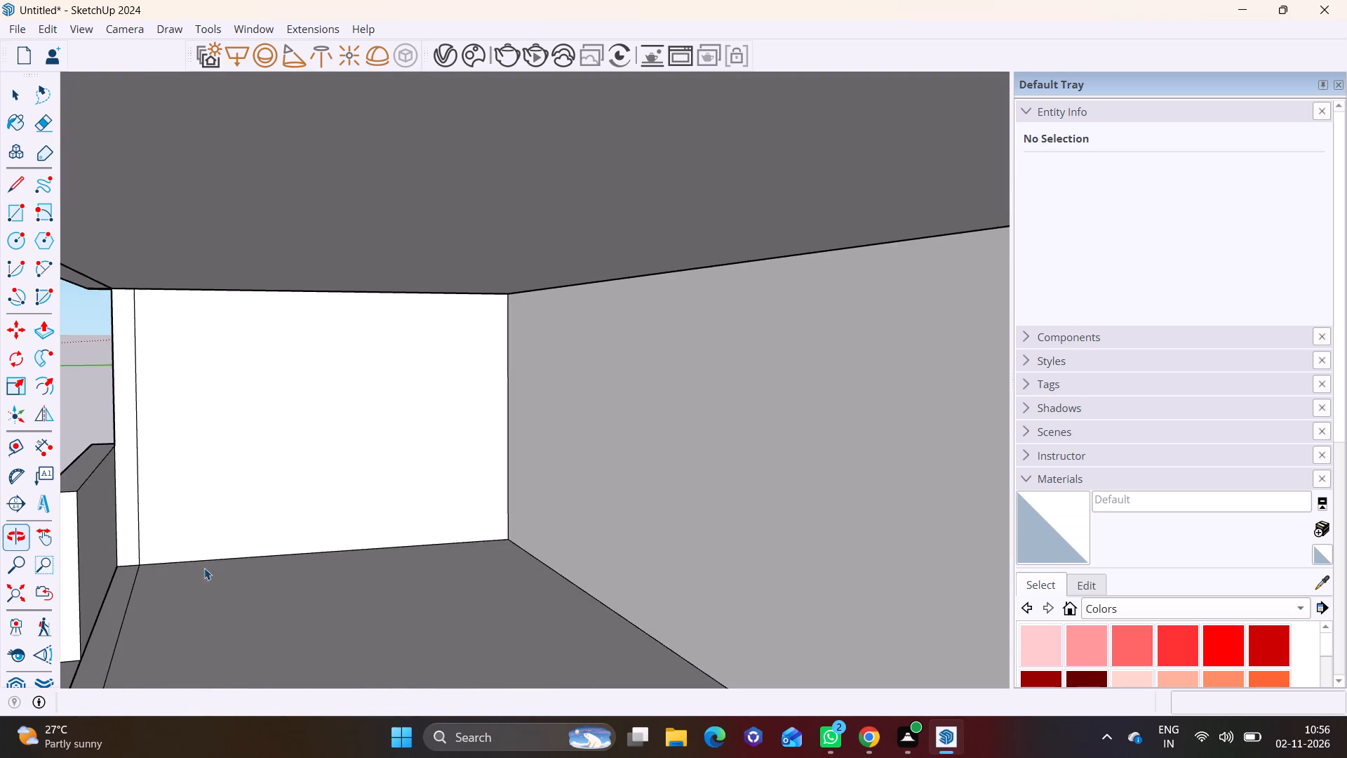
{"action": "middle_click_drag", "start_coordinate": [202, 568], "coordinate": [377, 545], "text": "shift"}
{"action": "middle_click_drag", "start_coordinate": [368, 550], "coordinate": [316, 563]}
{"action": "left_click", "coordinate": [9, 204]}
{"action": "scroll", "coordinate": [297, 547], "scroll_direction": "up", "scroll_amount": 2}
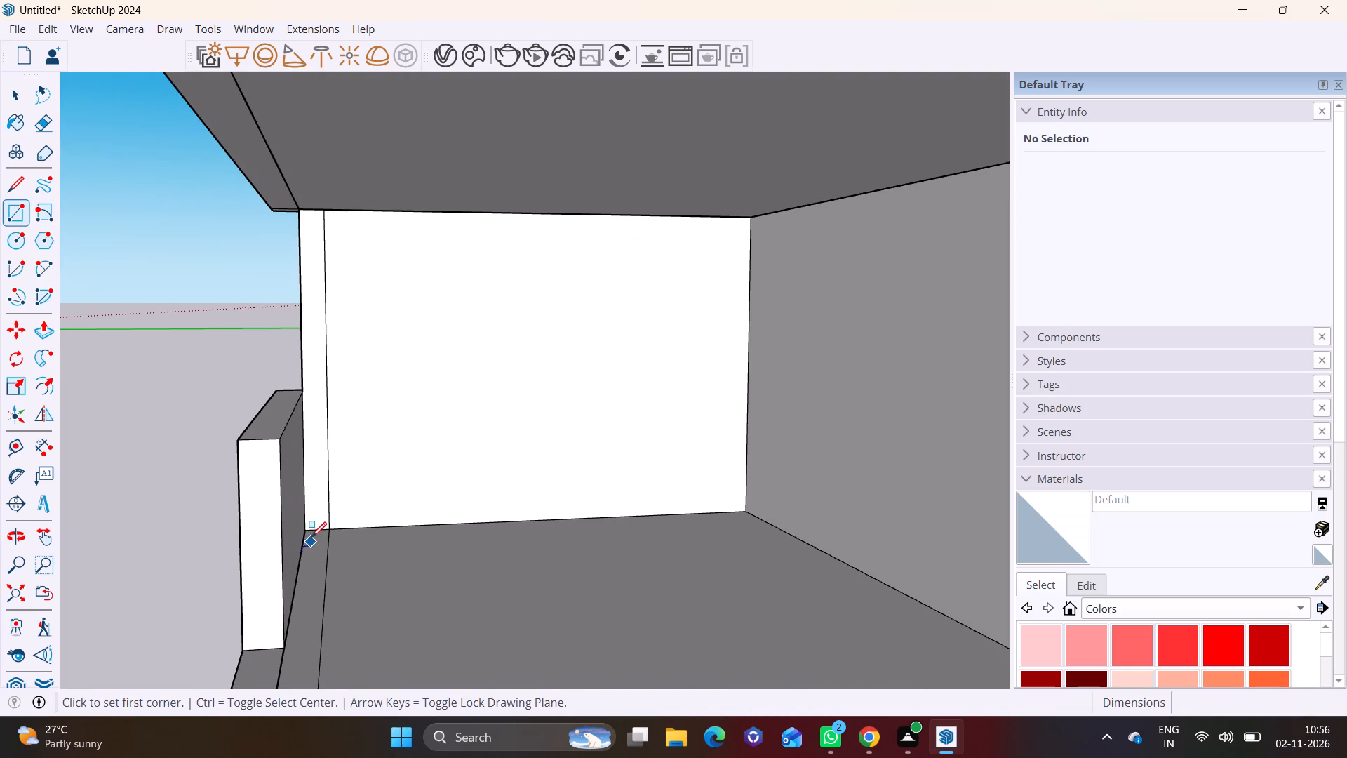
{"action": "left_click", "coordinate": [309, 534]}
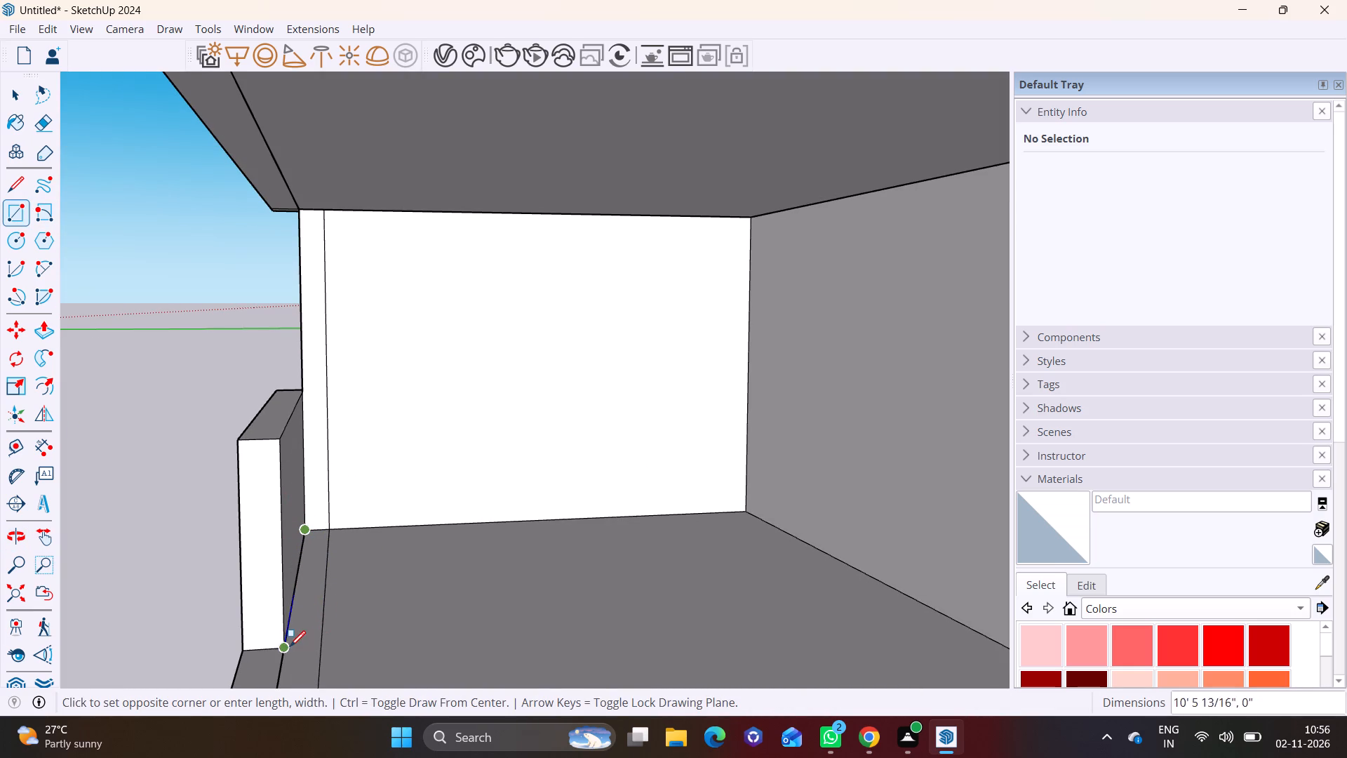
{"action": "left_click", "coordinate": [326, 648]}
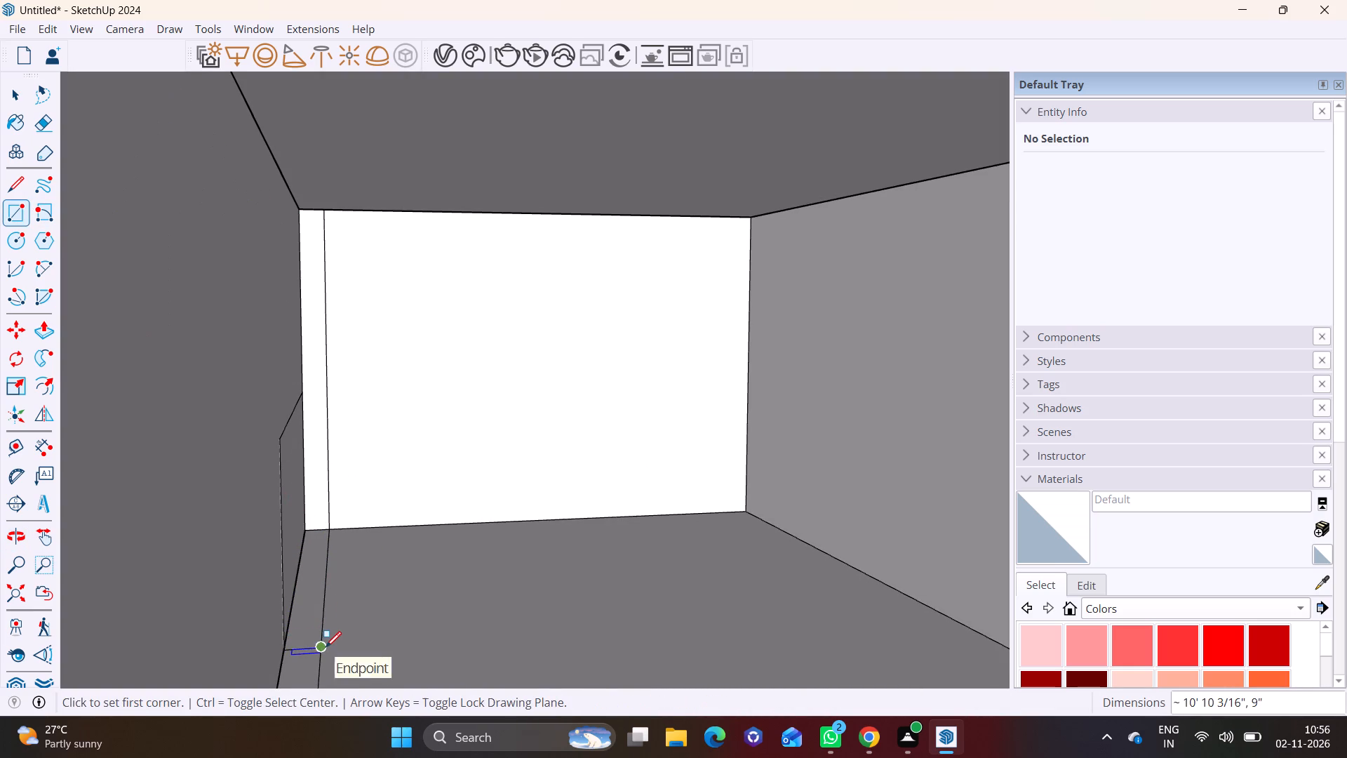
Delete the large face closing off the ground storey's open side above the low wall.
{"action": "key", "text": "space"}
{"action": "left_click", "coordinate": [220, 554]}
{"action": "key", "text": "Delete"}
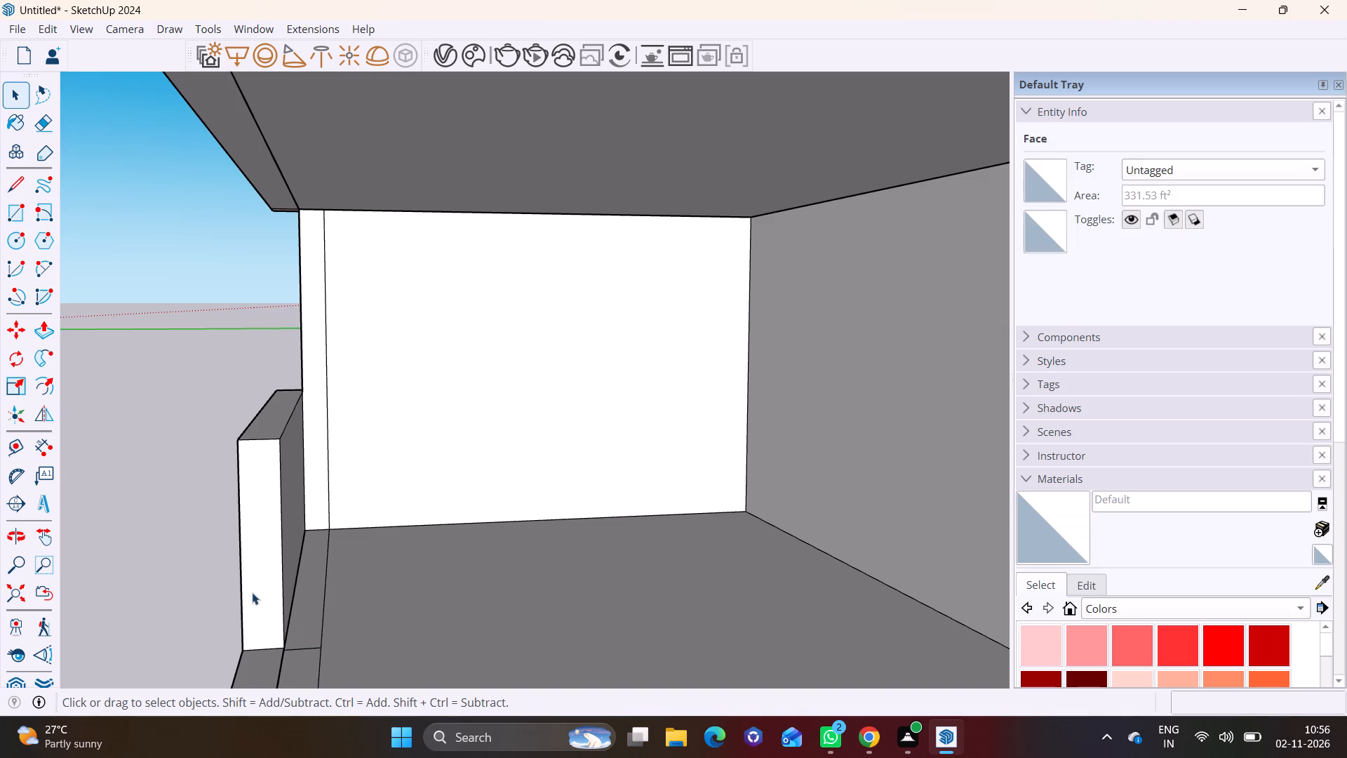
Push/Pull the floor strip behind the low wall up 4' 4 7/16", and a further 5' 7 9/16" to the slab above.
{"action": "left_click", "coordinate": [310, 599]}
{"action": "left_click", "coordinate": [50, 332]}
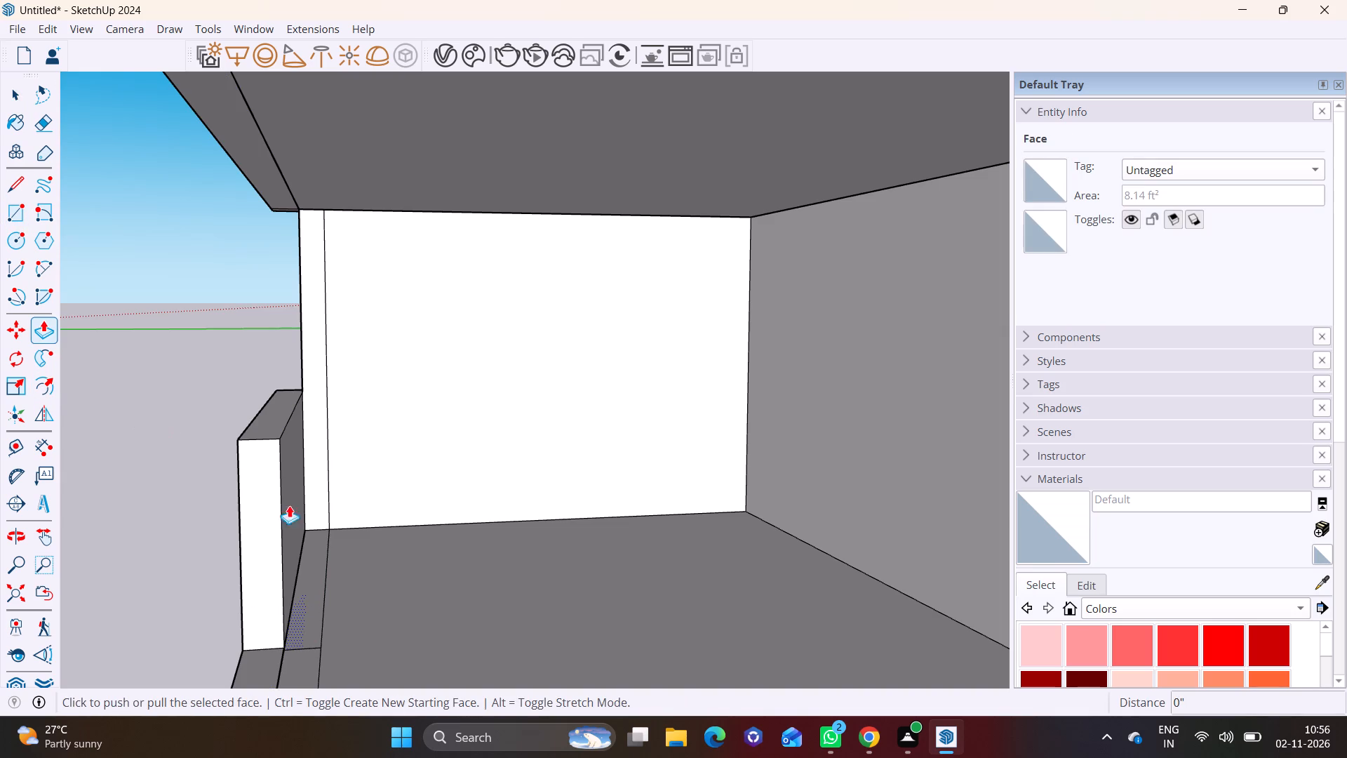
{"action": "left_click", "coordinate": [319, 573]}
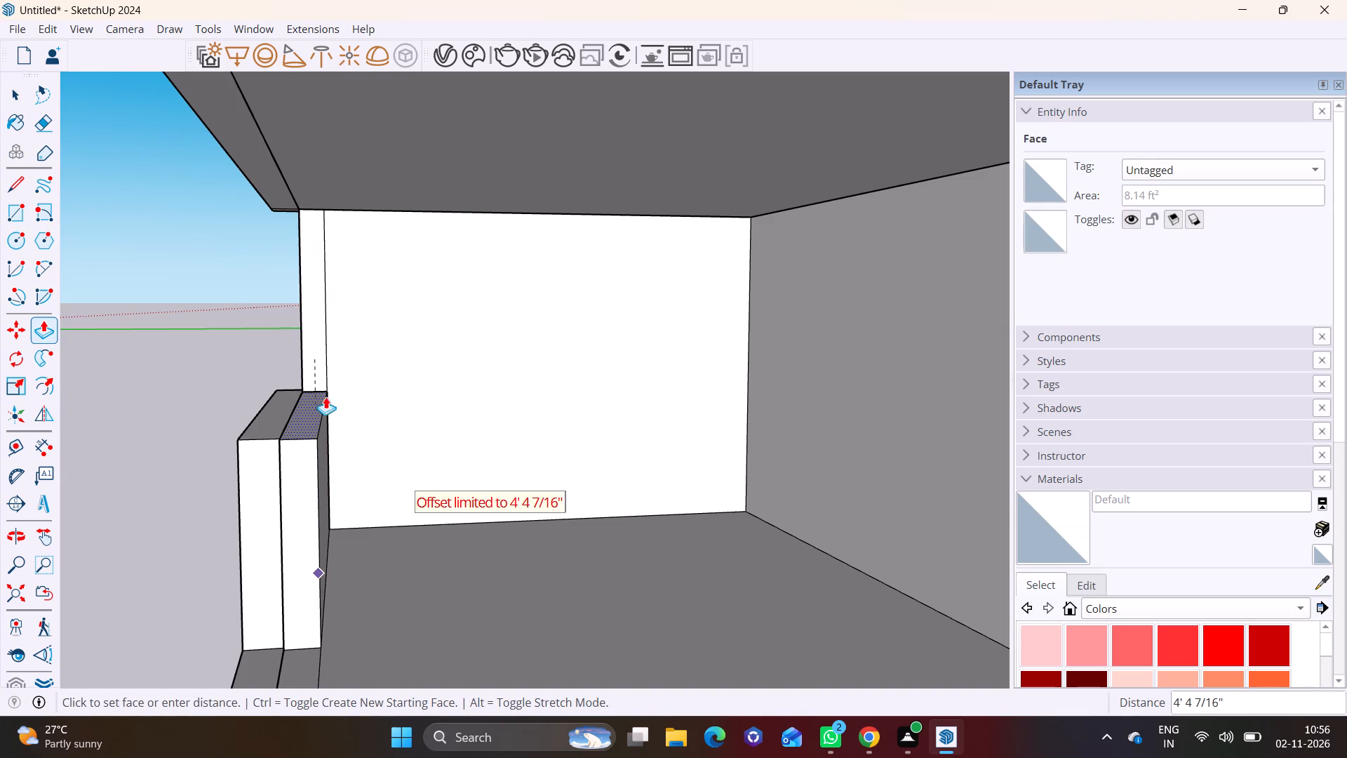
{"action": "left_click", "coordinate": [310, 404]}
{"action": "left_click", "coordinate": [295, 420]}
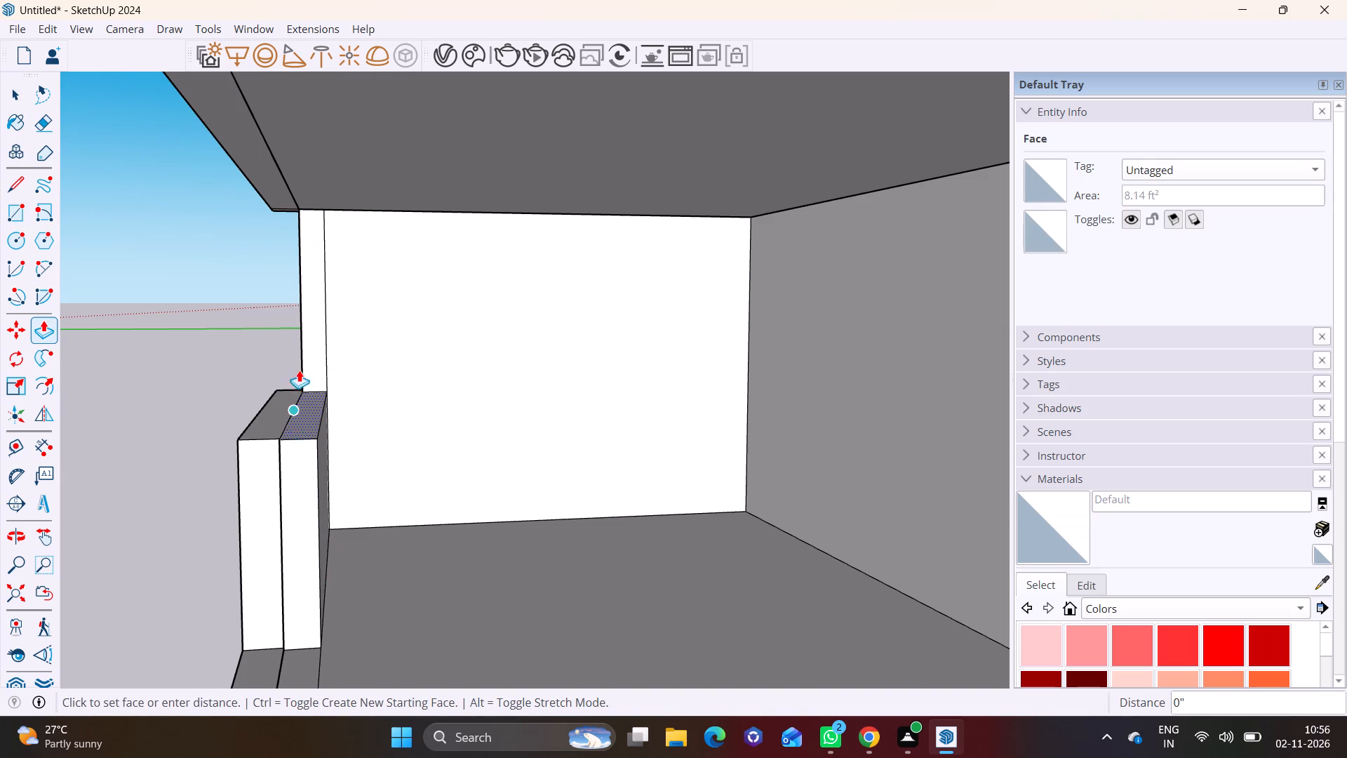
{"action": "left_click", "coordinate": [346, 165]}
{"action": "key", "text": "space"}
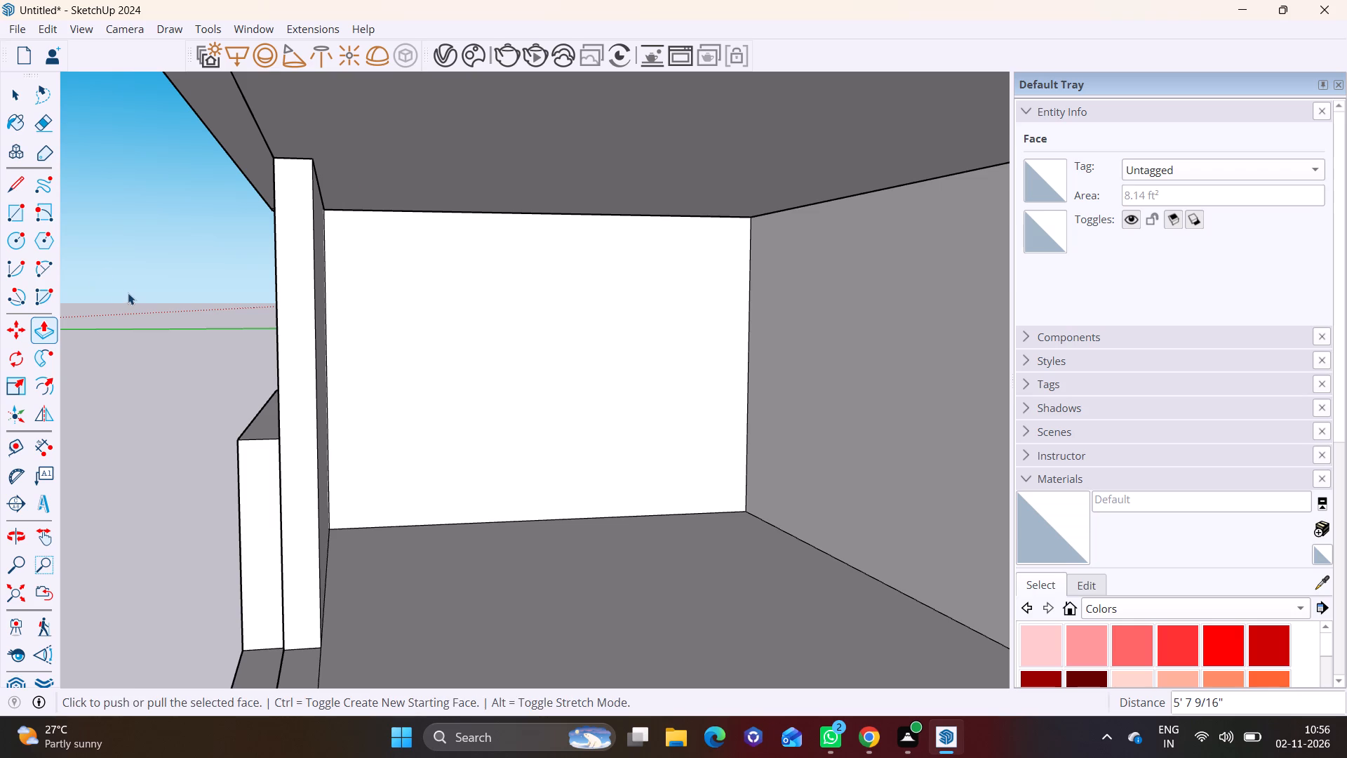
{"action": "left_click", "coordinate": [131, 293]}
Erase the leftover vertical edge near the free end of the new full-height wall, above the low wall.
{"action": "scroll", "coordinate": [131, 293], "scroll_direction": "down", "scroll_amount": 6}
{"action": "middle_click_drag", "start_coordinate": [252, 359], "coordinate": [726, 356]}
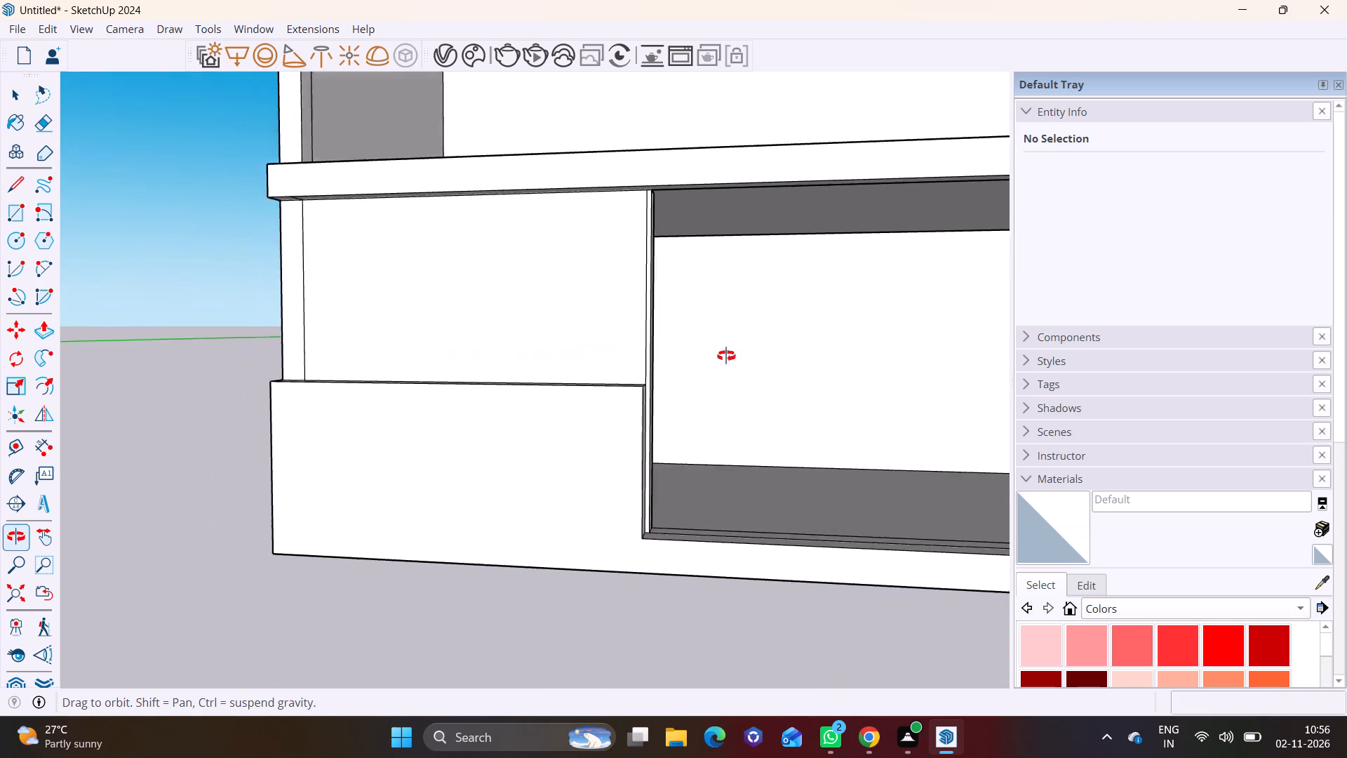
{"action": "middle_click_drag", "start_coordinate": [726, 356], "coordinate": [757, 368]}
{"action": "scroll", "coordinate": [764, 391], "scroll_direction": "down", "scroll_amount": 2}
{"action": "middle_click_drag", "start_coordinate": [761, 395], "coordinate": [545, 406]}
{"action": "scroll", "coordinate": [451, 371], "scroll_direction": "up", "scroll_amount": 4}
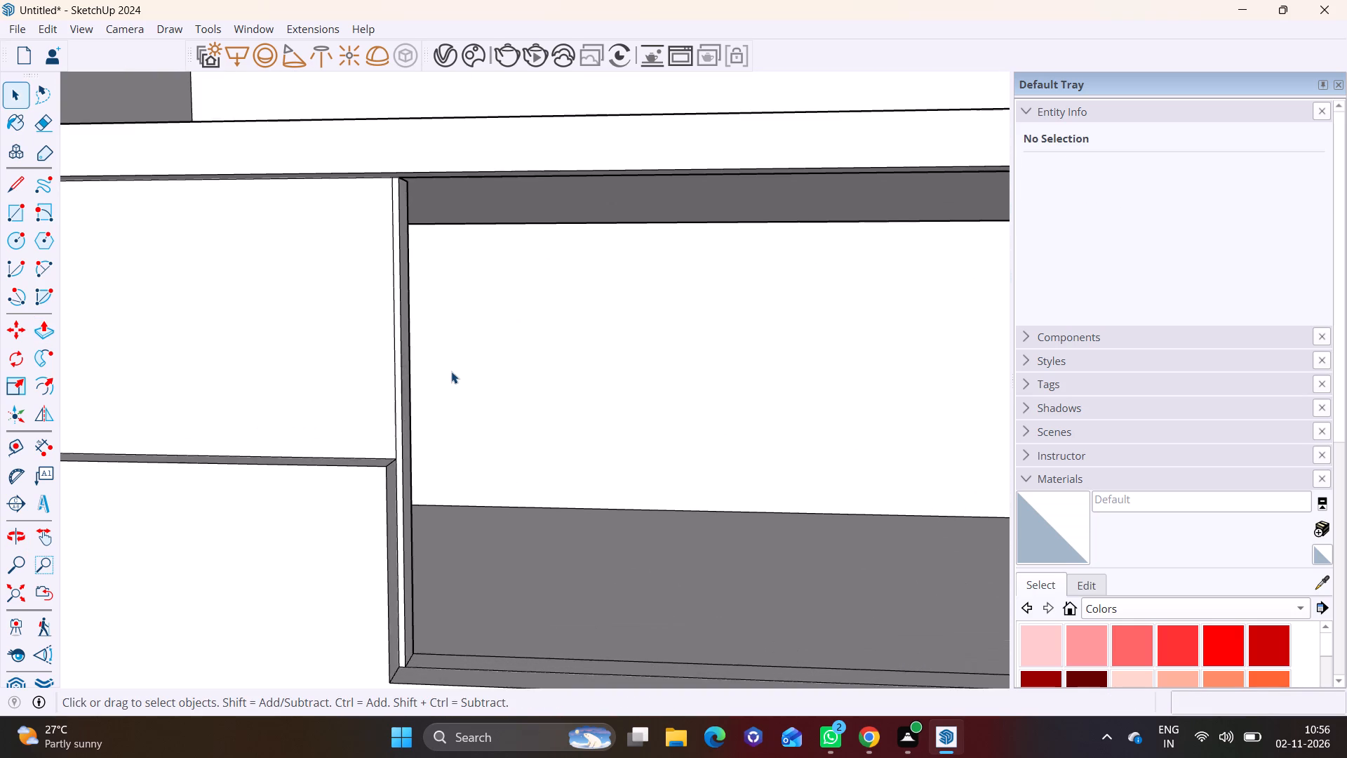
{"action": "middle_click_drag", "start_coordinate": [429, 387], "coordinate": [397, 384]}
{"action": "scroll", "coordinate": [283, 331], "scroll_direction": "up", "scroll_amount": 7}
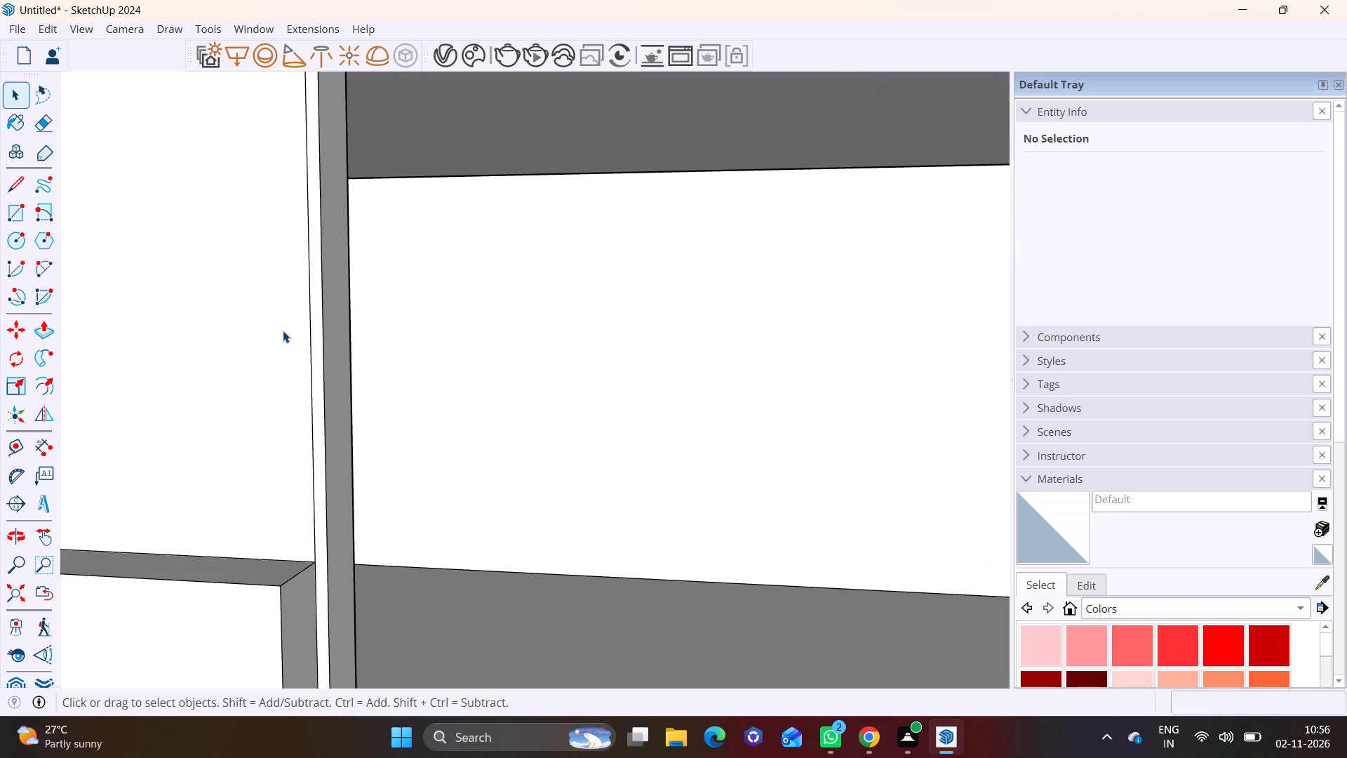
{"action": "left_click", "coordinate": [308, 305]}
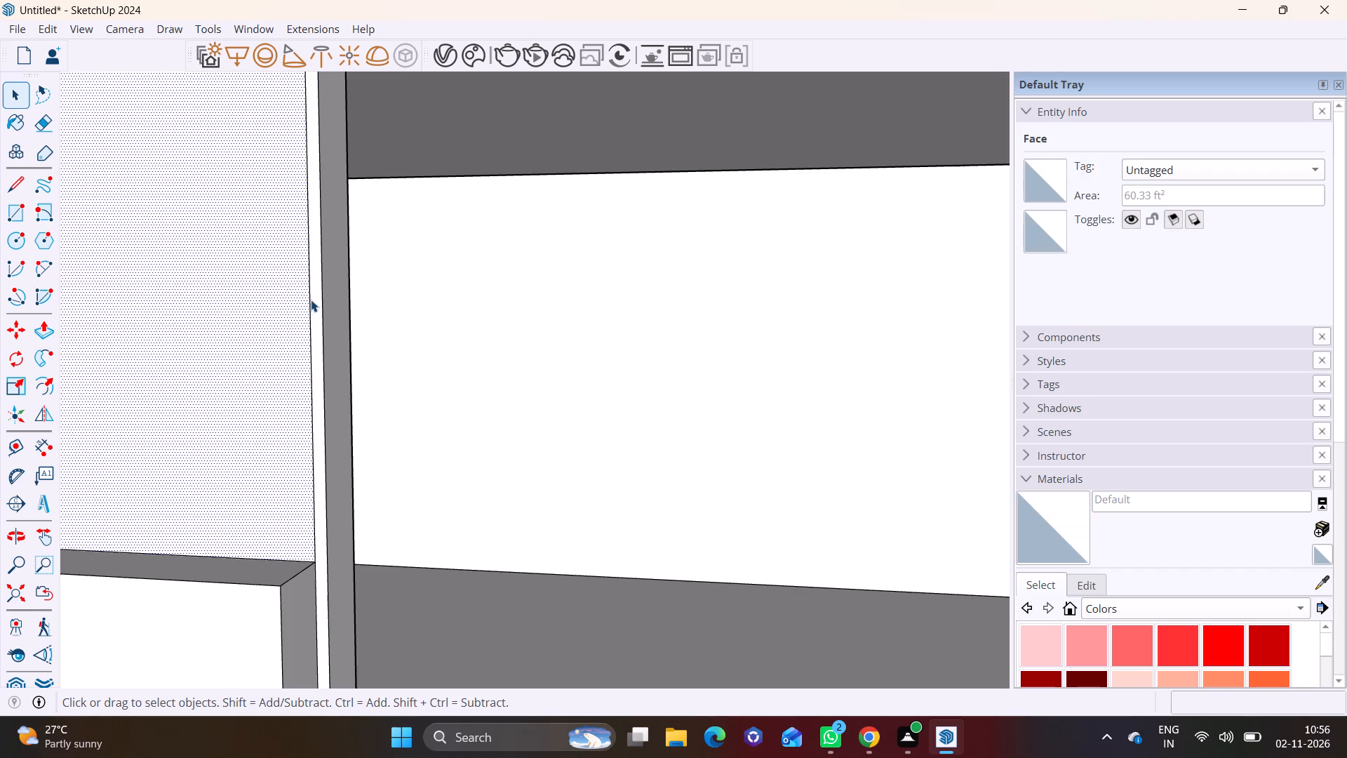
{"action": "left_click", "coordinate": [311, 300]}
{"action": "right_click", "coordinate": [311, 299]}
{"action": "left_click", "coordinate": [340, 331]}
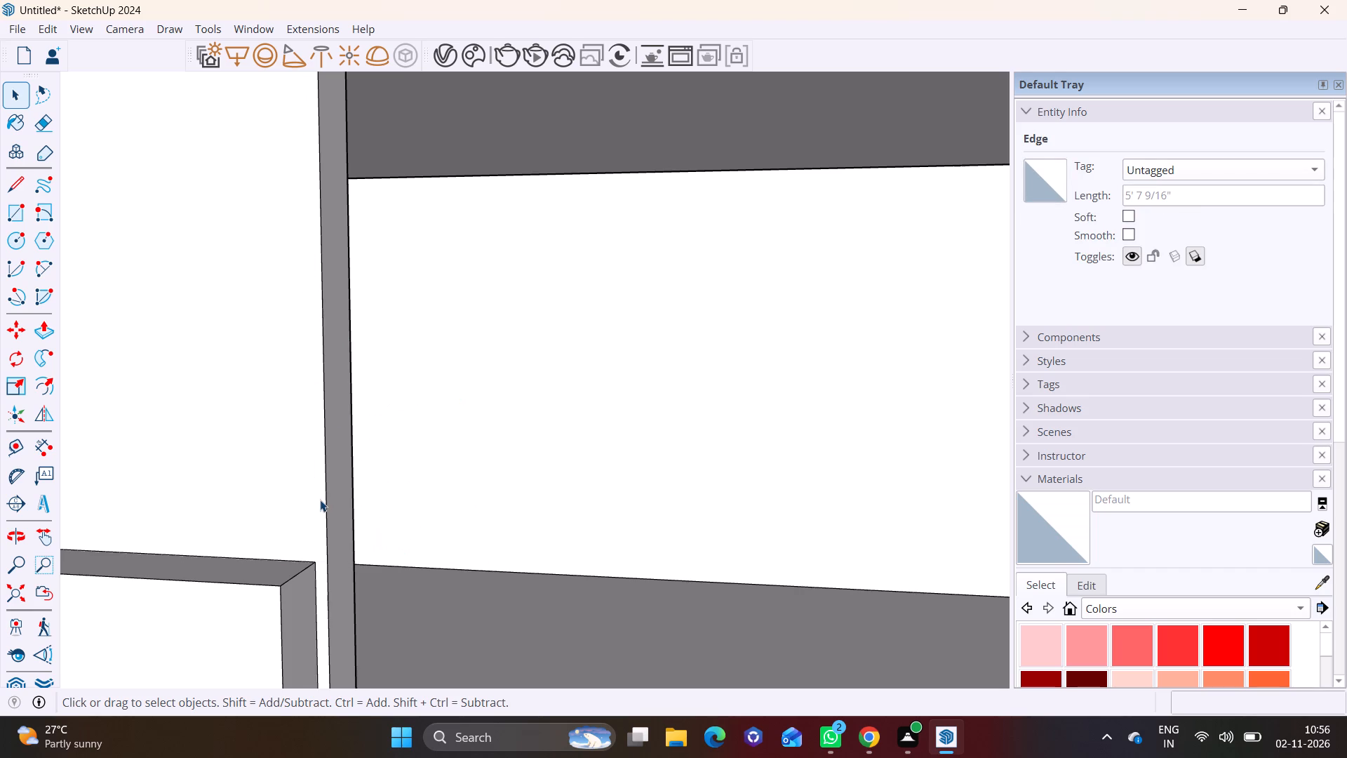
Push/Pull the low wall's narrow end face out about 1 9/16" to line up with the full-height wall's end.
{"action": "scroll", "coordinate": [320, 500], "scroll_direction": "down", "scroll_amount": 4}
{"action": "middle_click_drag", "start_coordinate": [322, 507], "coordinate": [339, 370], "text": "shift"}
{"action": "scroll", "coordinate": [335, 456], "scroll_direction": "up", "scroll_amount": 1, "text": "shift"}
{"action": "left_click", "coordinate": [320, 509]}
{"action": "middle_click_drag", "start_coordinate": [321, 508], "coordinate": [271, 384]}
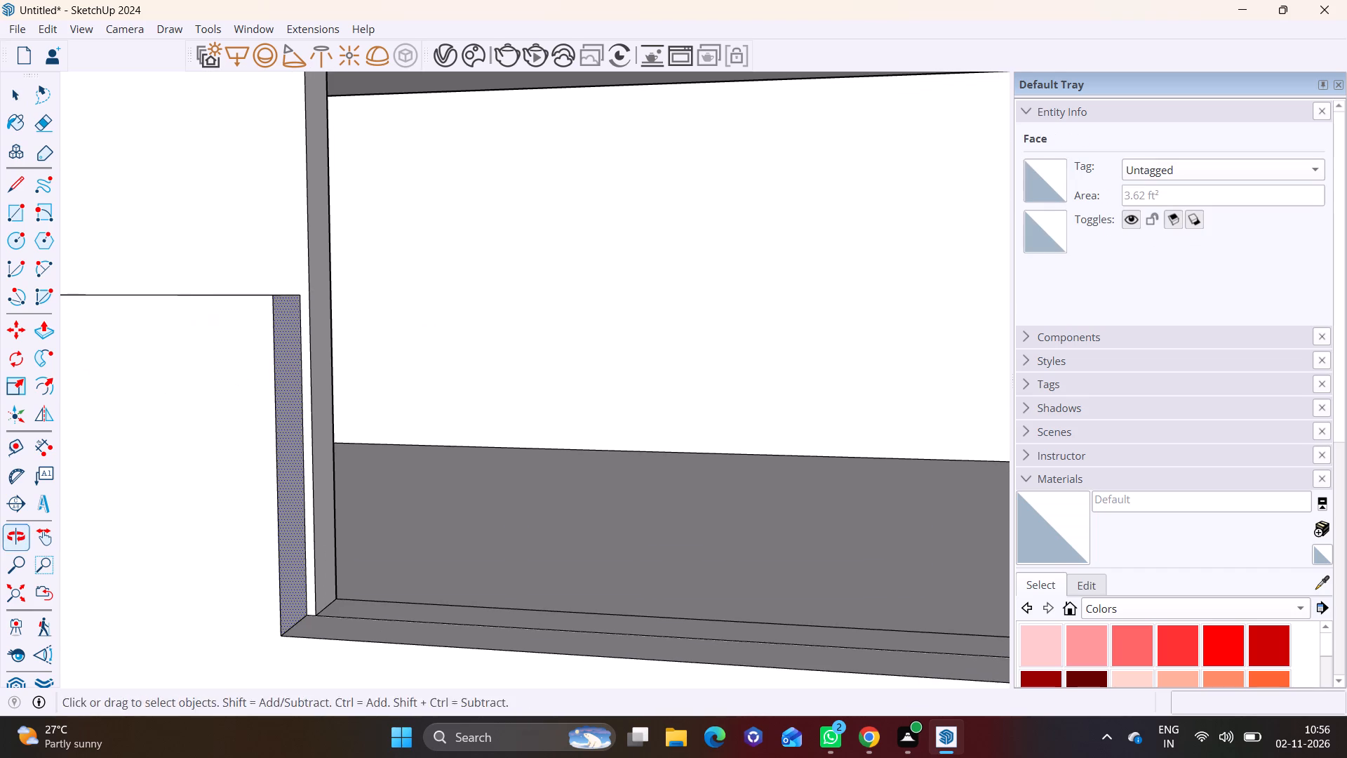
{"action": "left_click", "coordinate": [49, 324]}
{"action": "left_click", "coordinate": [283, 383]}
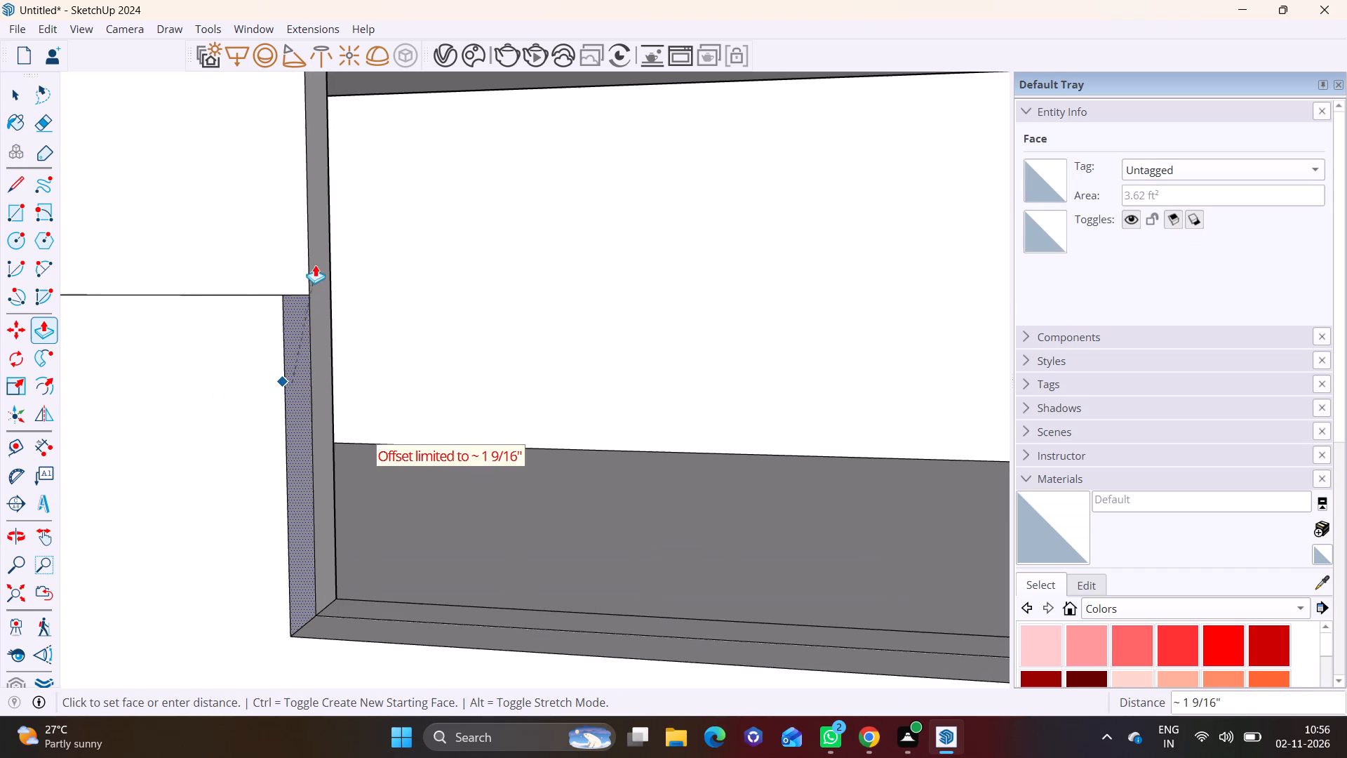
{"action": "left_click", "coordinate": [315, 262]}
{"action": "key", "text": "space"}
Draw a rectangle about 10 7/16" by 9" on the ground-floor strip, just beyond the end of the full-height wall.
{"action": "scroll", "coordinate": [375, 474], "scroll_direction": "down", "scroll_amount": 10}
{"action": "middle_click_drag", "start_coordinate": [417, 488], "coordinate": [507, 453]}
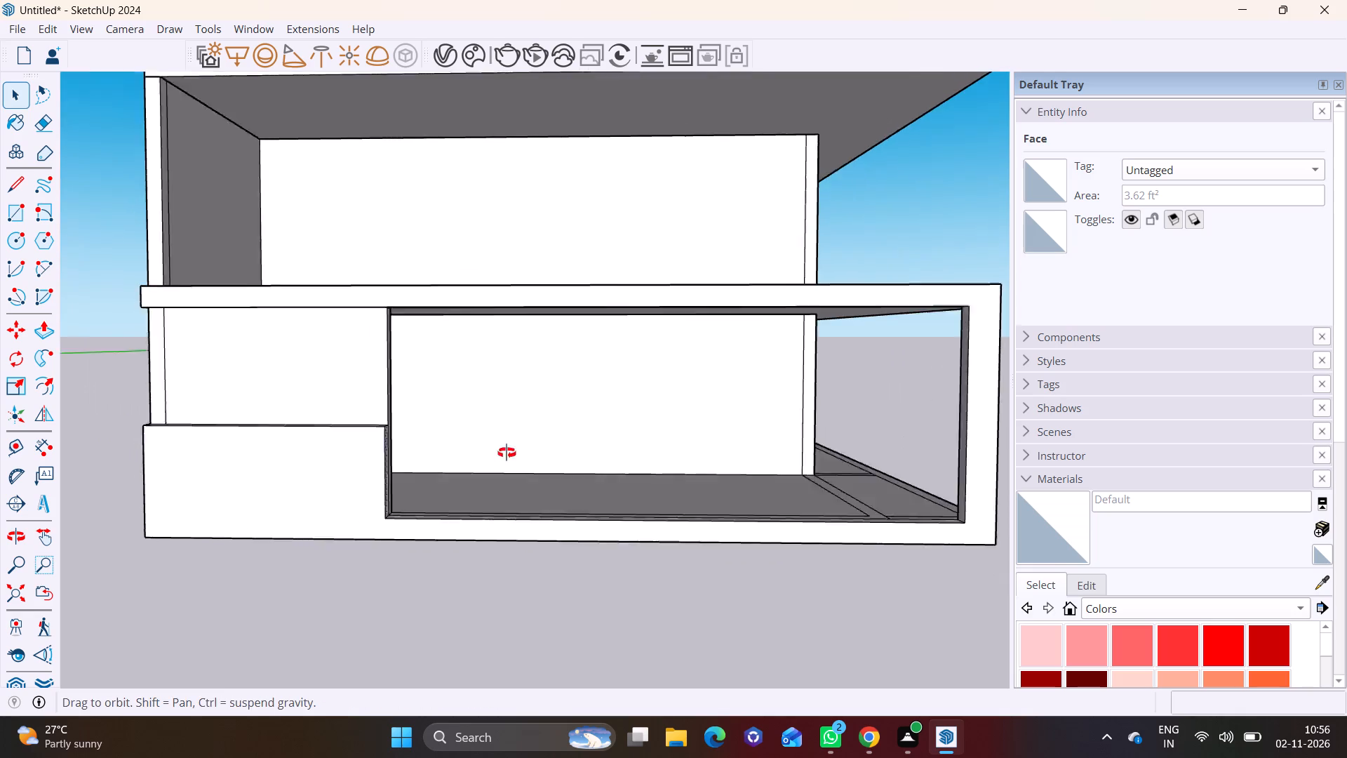
{"action": "middle_click_drag", "start_coordinate": [507, 453], "coordinate": [516, 444]}
{"action": "scroll", "coordinate": [516, 444], "scroll_direction": "down", "scroll_amount": 4}
{"action": "middle_click_drag", "start_coordinate": [516, 444], "coordinate": [401, 475], "text": "shift"}
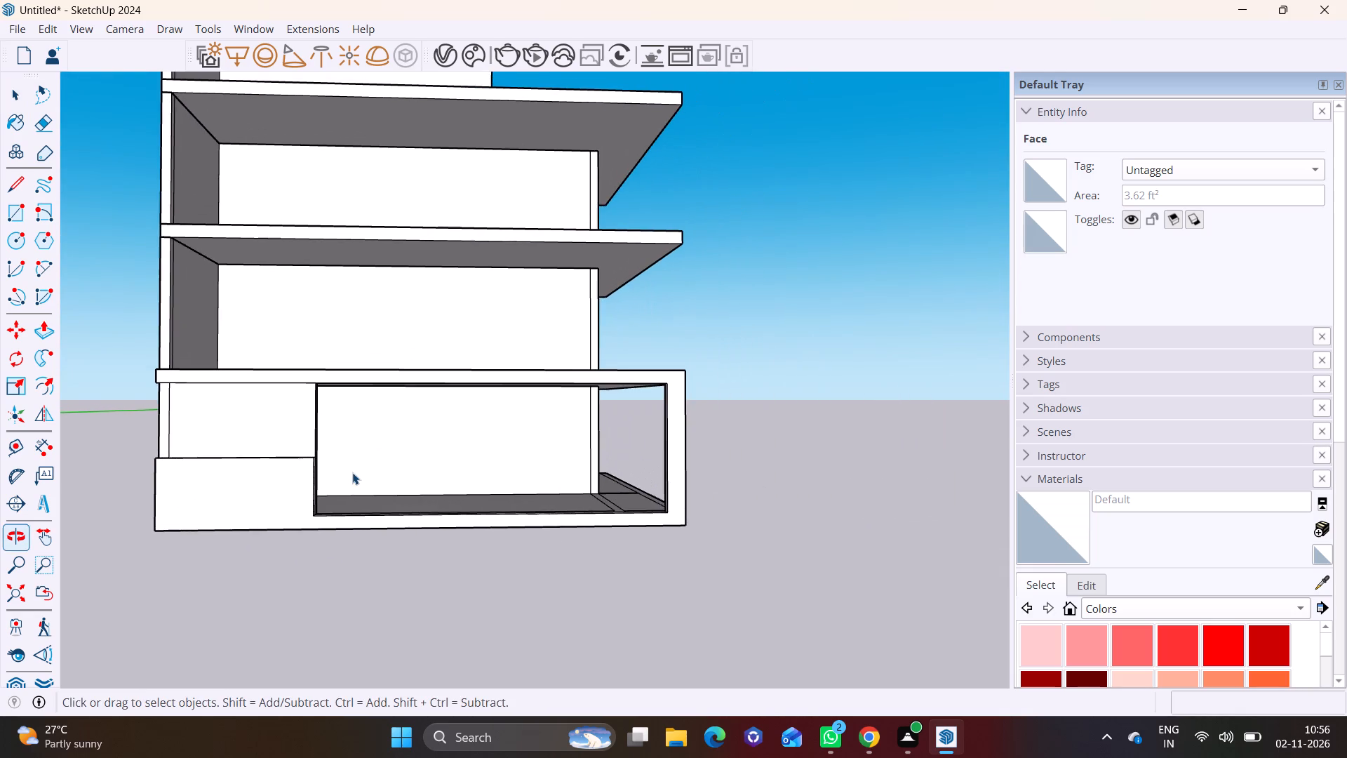
{"action": "scroll", "coordinate": [348, 469], "scroll_direction": "up", "scroll_amount": 5}
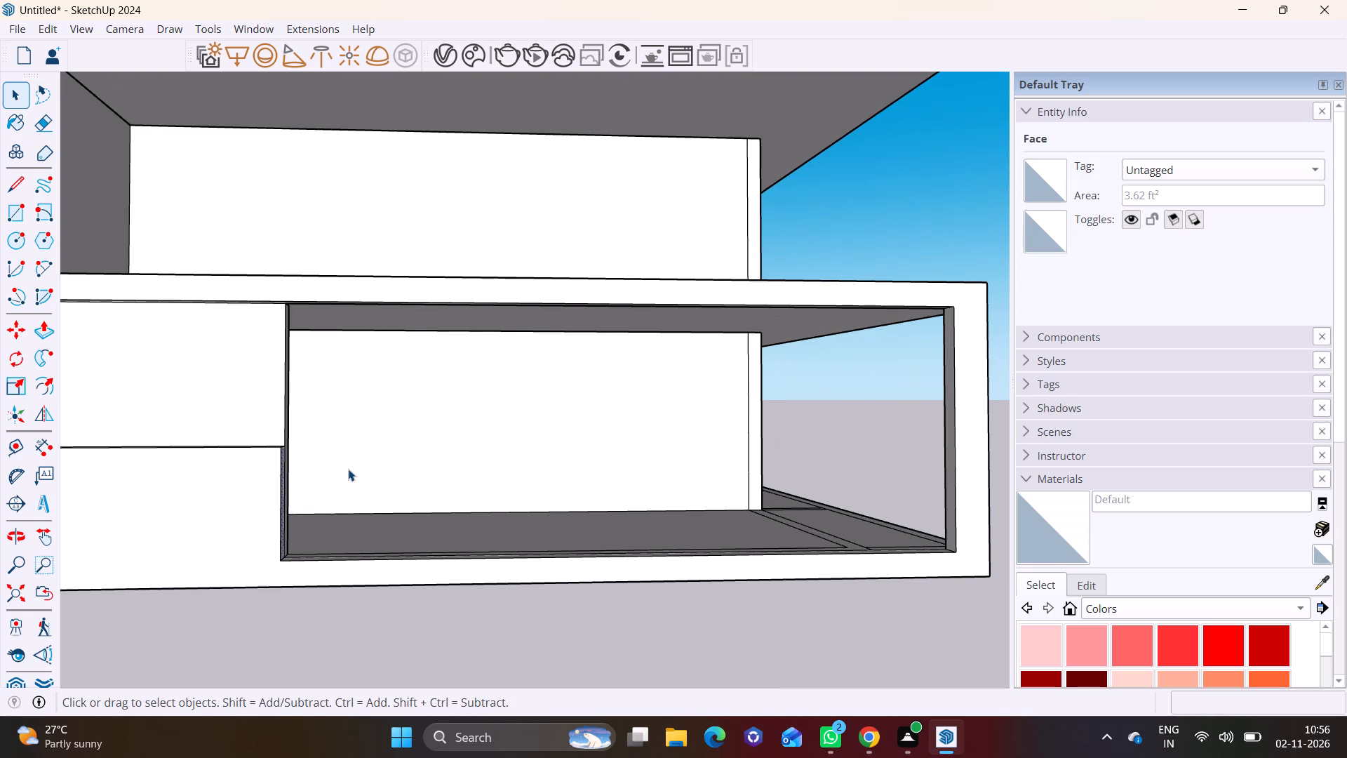
{"action": "middle_click_drag", "start_coordinate": [377, 519], "coordinate": [378, 524]}
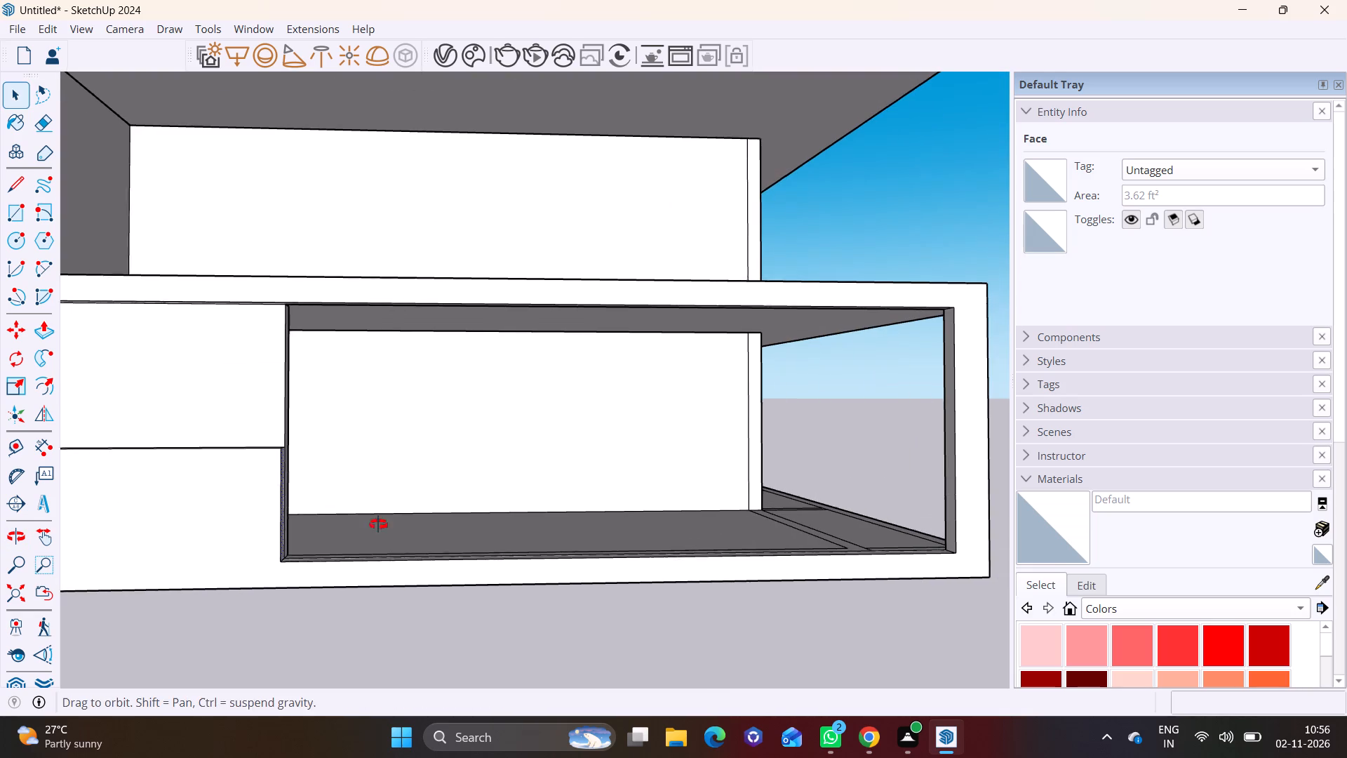
{"action": "middle_click_drag", "start_coordinate": [378, 524], "coordinate": [340, 639]}
{"action": "scroll", "coordinate": [297, 637], "scroll_direction": "up", "scroll_amount": 5}
{"action": "middle_click_drag", "start_coordinate": [323, 633], "coordinate": [333, 514], "text": "shift"}
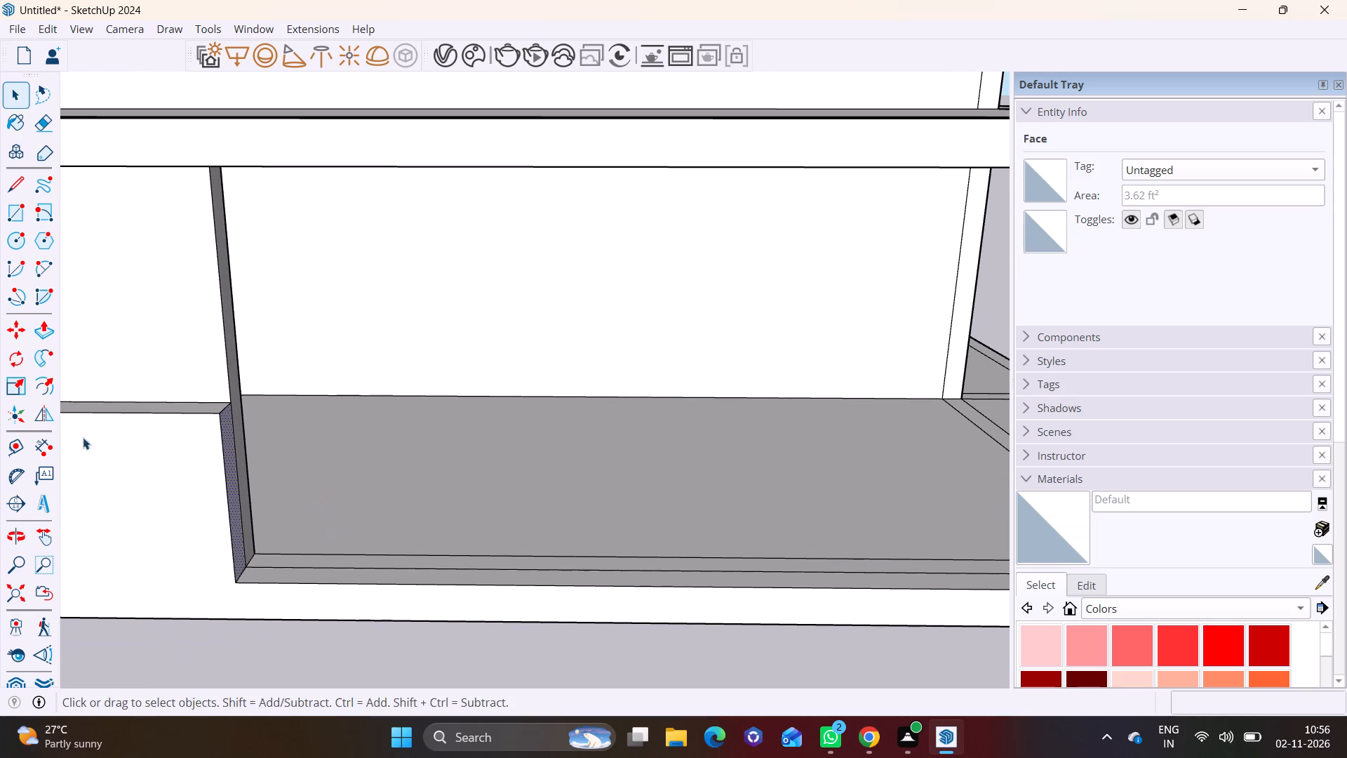
{"action": "left_click", "coordinate": [16, 220]}
{"action": "scroll", "coordinate": [330, 574], "scroll_direction": "up", "scroll_amount": 6}
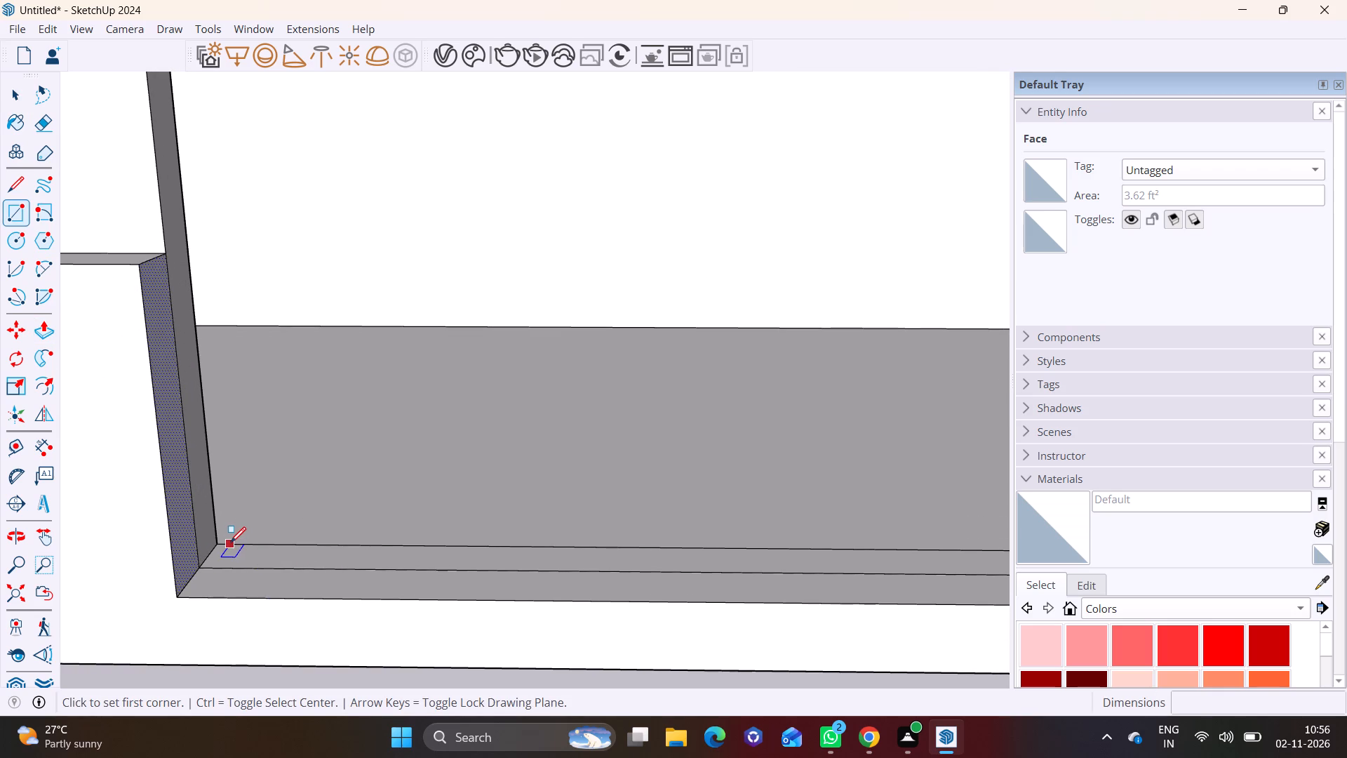
{"action": "left_click", "coordinate": [227, 543]}
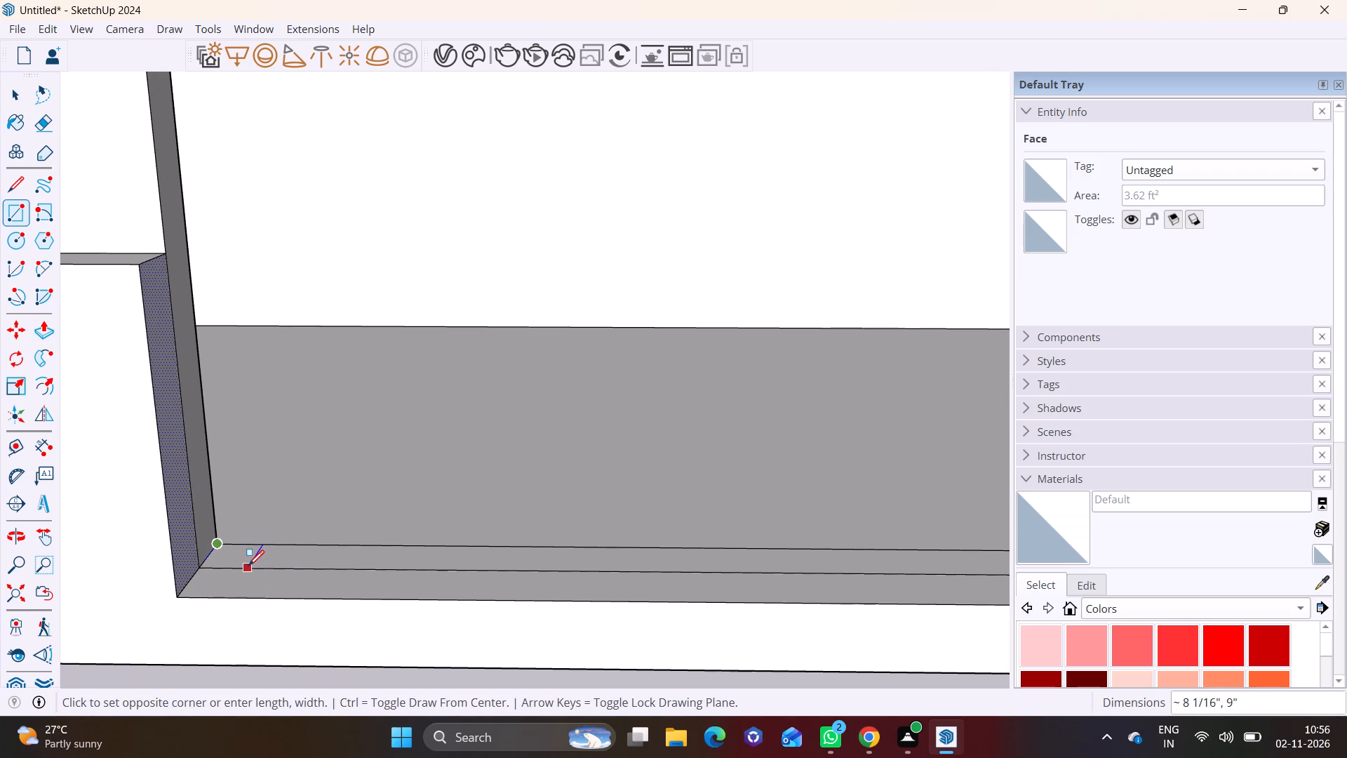
{"action": "key", "text": "space"}
{"action": "left_click_drag", "start_coordinate": [8, 205], "coordinate": [15, 217]}
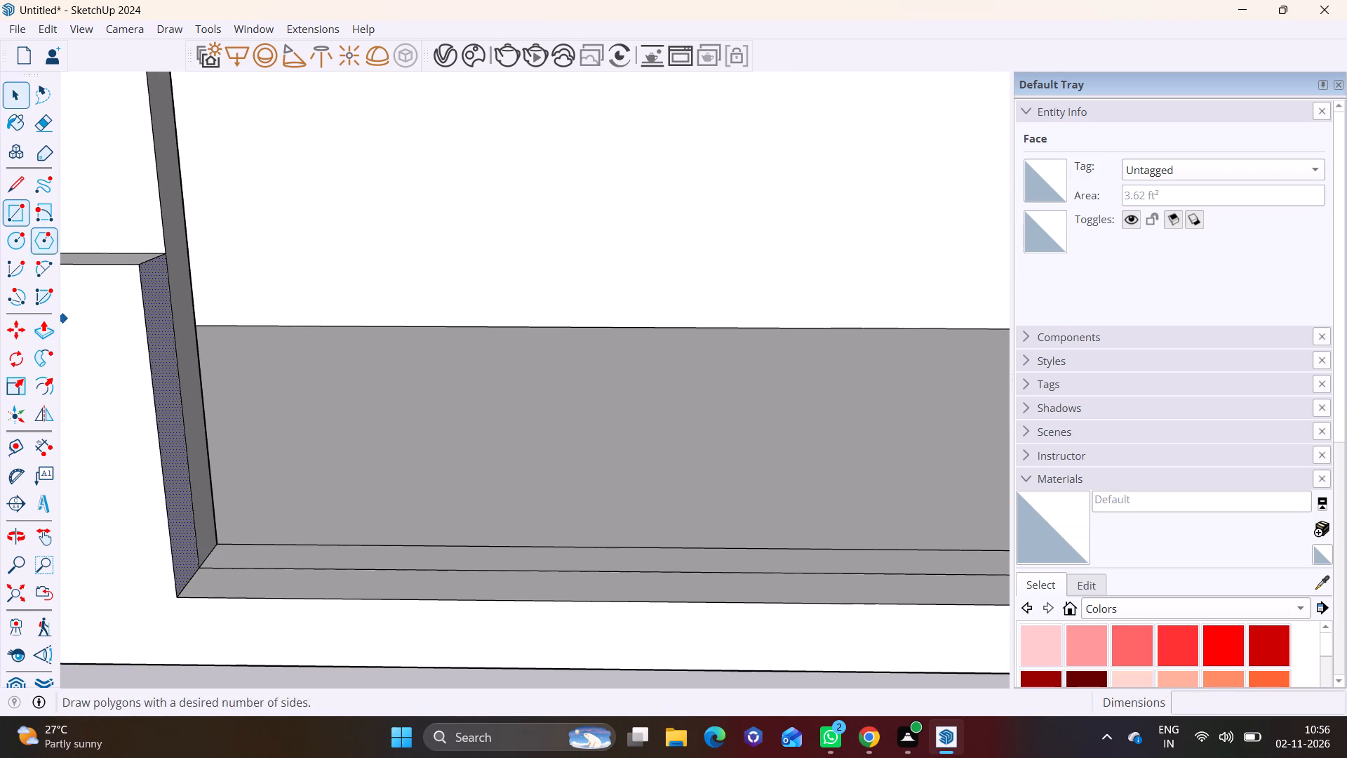
{"action": "scroll", "coordinate": [224, 482], "scroll_direction": "up", "scroll_amount": 7}
{"action": "left_click", "coordinate": [224, 609]}
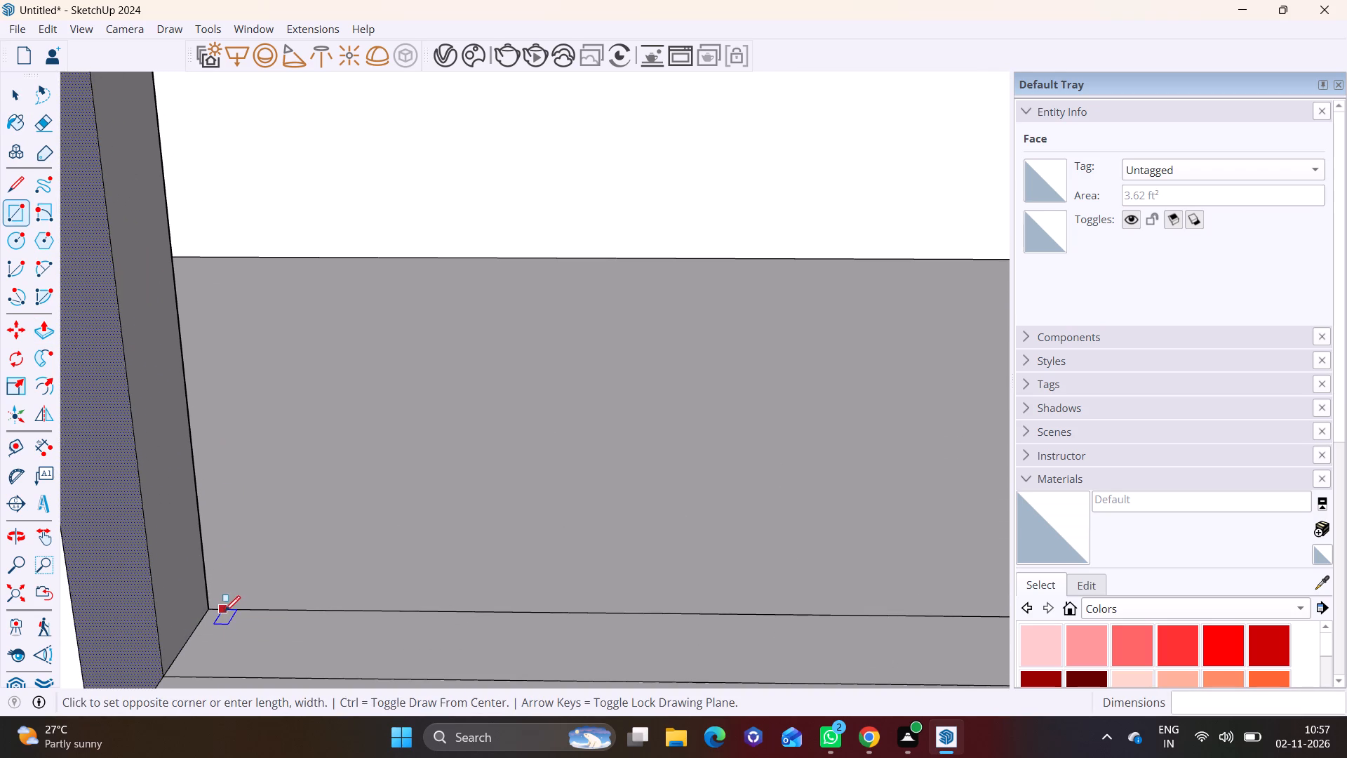
{"action": "scroll", "coordinate": [268, 673], "scroll_direction": "down", "scroll_amount": 1}
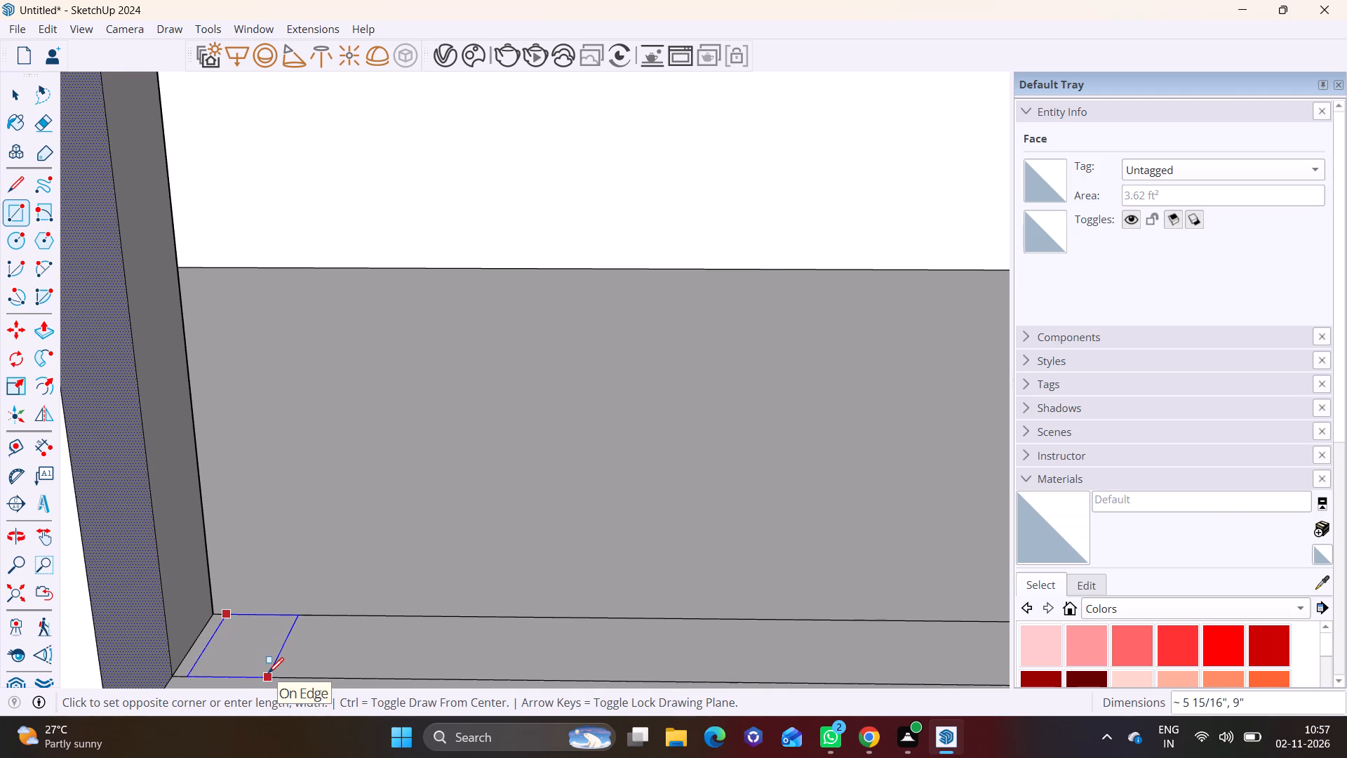
{"action": "scroll", "coordinate": [268, 673], "scroll_direction": "down", "scroll_amount": 2}
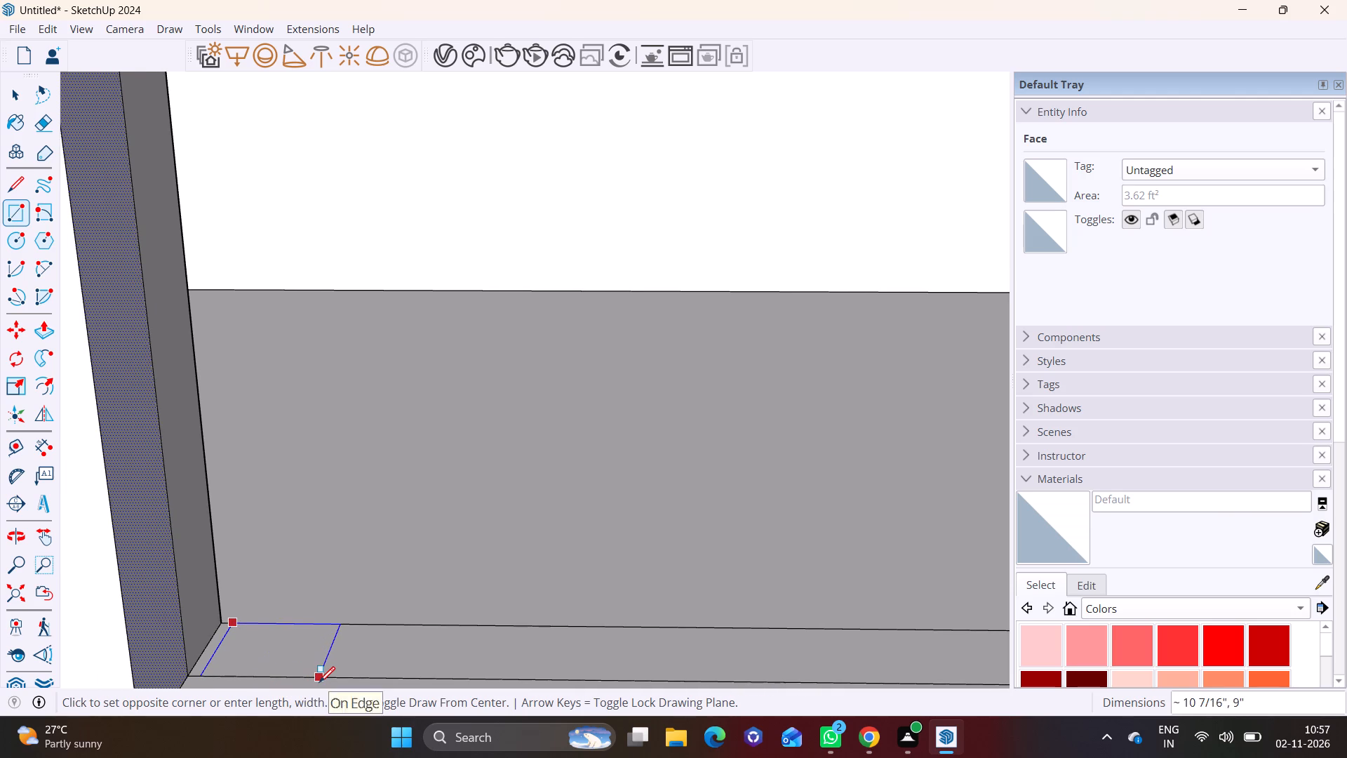
{"action": "left_click", "coordinate": [319, 682]}
{"action": "key", "text": "space"}
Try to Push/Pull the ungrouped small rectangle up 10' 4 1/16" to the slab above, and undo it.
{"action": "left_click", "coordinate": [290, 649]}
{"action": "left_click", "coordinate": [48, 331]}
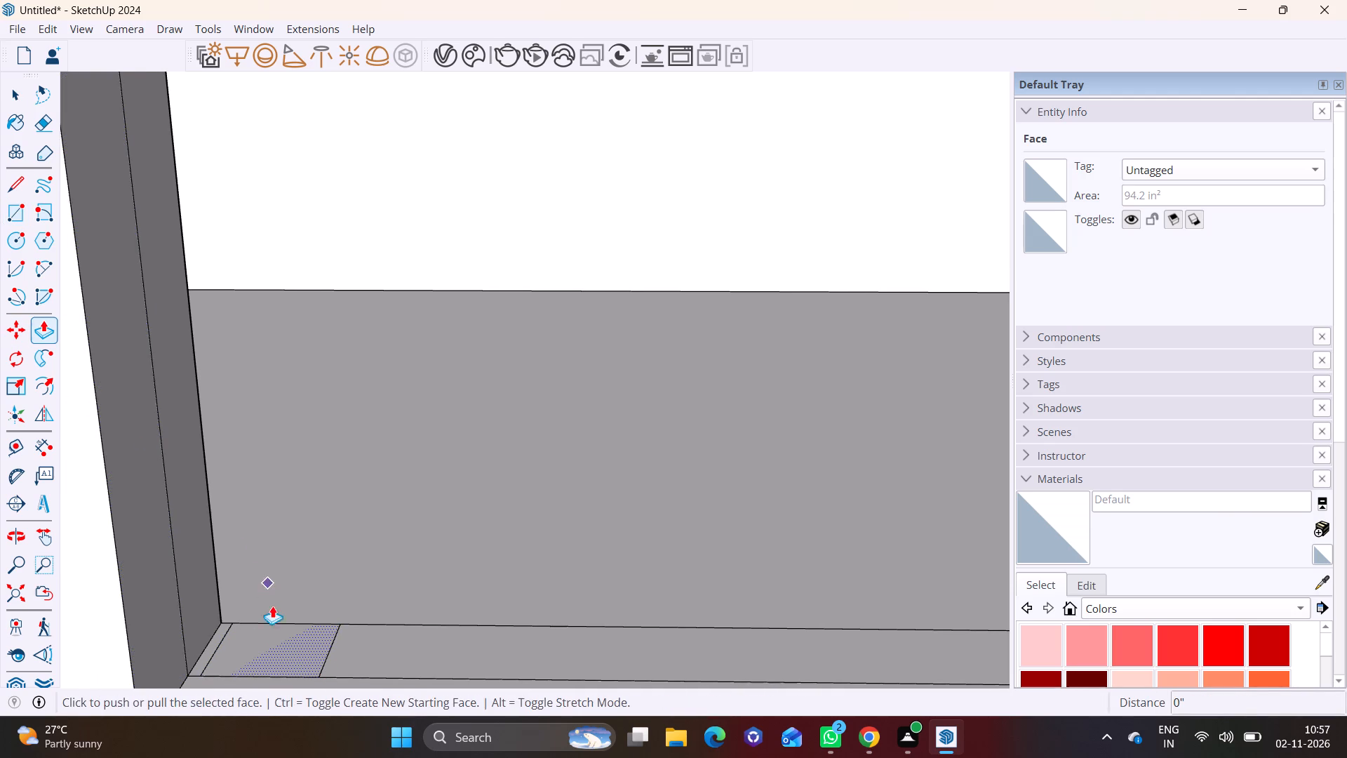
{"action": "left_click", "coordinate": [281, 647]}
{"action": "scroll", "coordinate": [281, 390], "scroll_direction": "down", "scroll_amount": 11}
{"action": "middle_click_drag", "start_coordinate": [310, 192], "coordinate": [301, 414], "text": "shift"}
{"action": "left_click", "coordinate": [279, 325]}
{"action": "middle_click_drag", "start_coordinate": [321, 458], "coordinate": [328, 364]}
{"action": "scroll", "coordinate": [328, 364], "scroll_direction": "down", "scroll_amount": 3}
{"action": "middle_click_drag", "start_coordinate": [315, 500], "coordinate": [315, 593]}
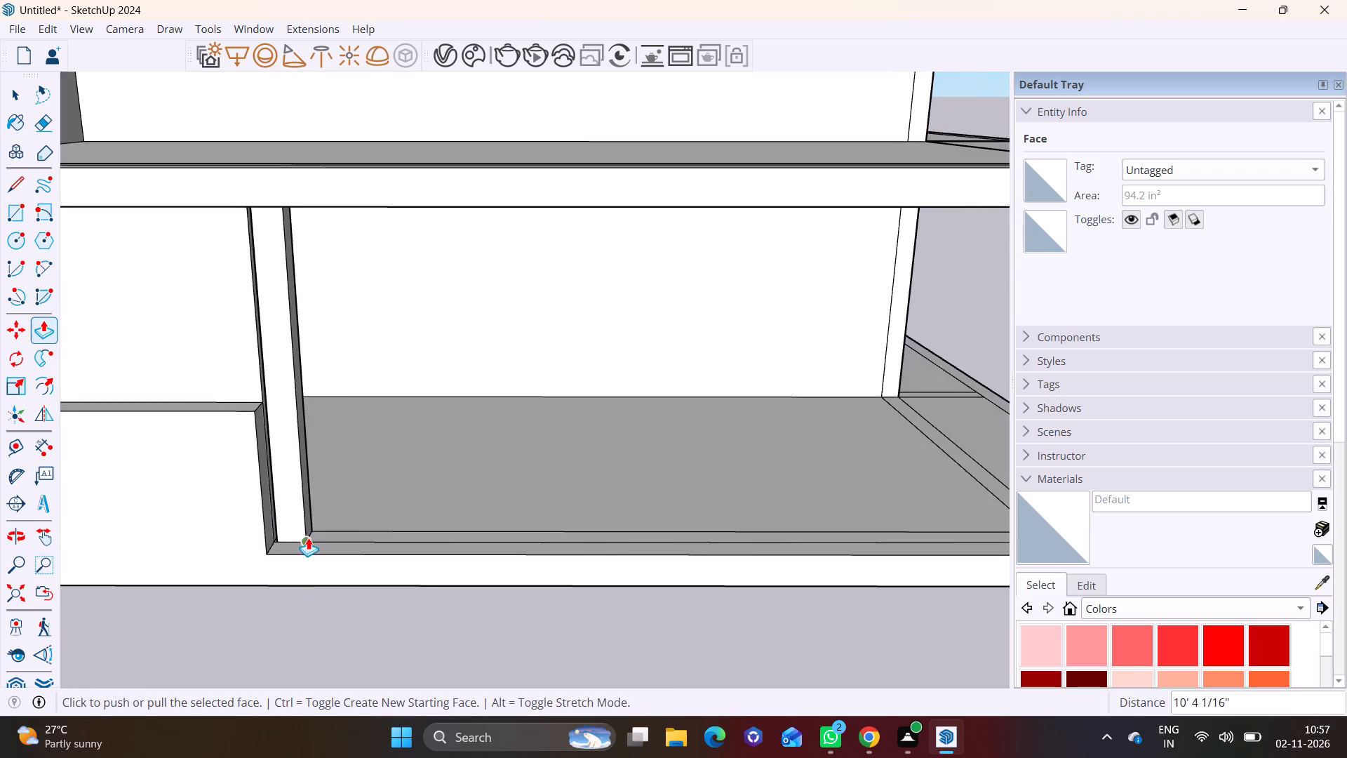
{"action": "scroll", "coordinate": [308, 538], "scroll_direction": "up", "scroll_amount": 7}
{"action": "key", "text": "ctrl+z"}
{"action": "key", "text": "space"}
Make a group from the small floor-strip rectangle's face and its edges.
{"action": "double_click", "coordinate": [295, 537]}
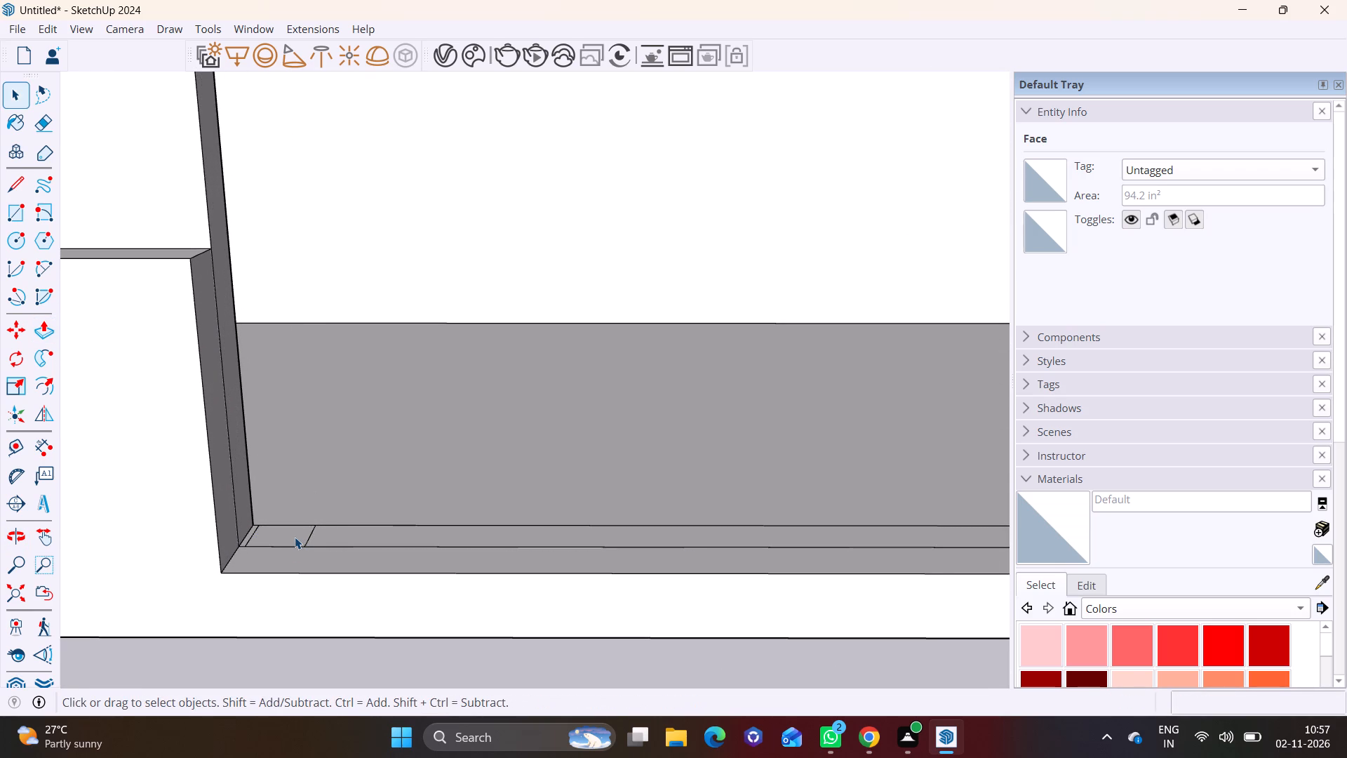
{"action": "right_click", "coordinate": [295, 537]}
{"action": "left_click", "coordinate": [366, 325]}
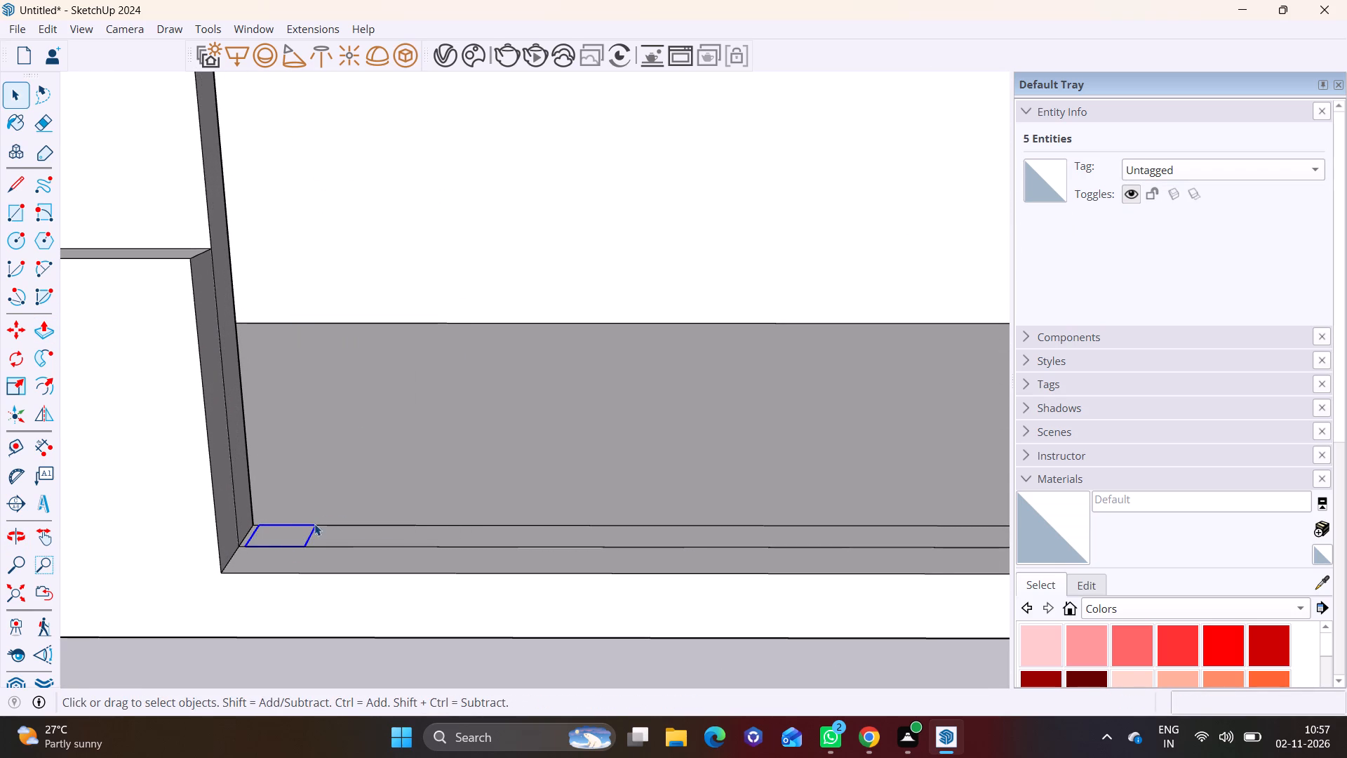
Inside the new group, Push/Pull the small rectangle up 10' 2 9/16" as a vertical slat, and close the group.
{"action": "triple_click", "coordinate": [276, 539]}
{"action": "left_click", "coordinate": [32, 319]}
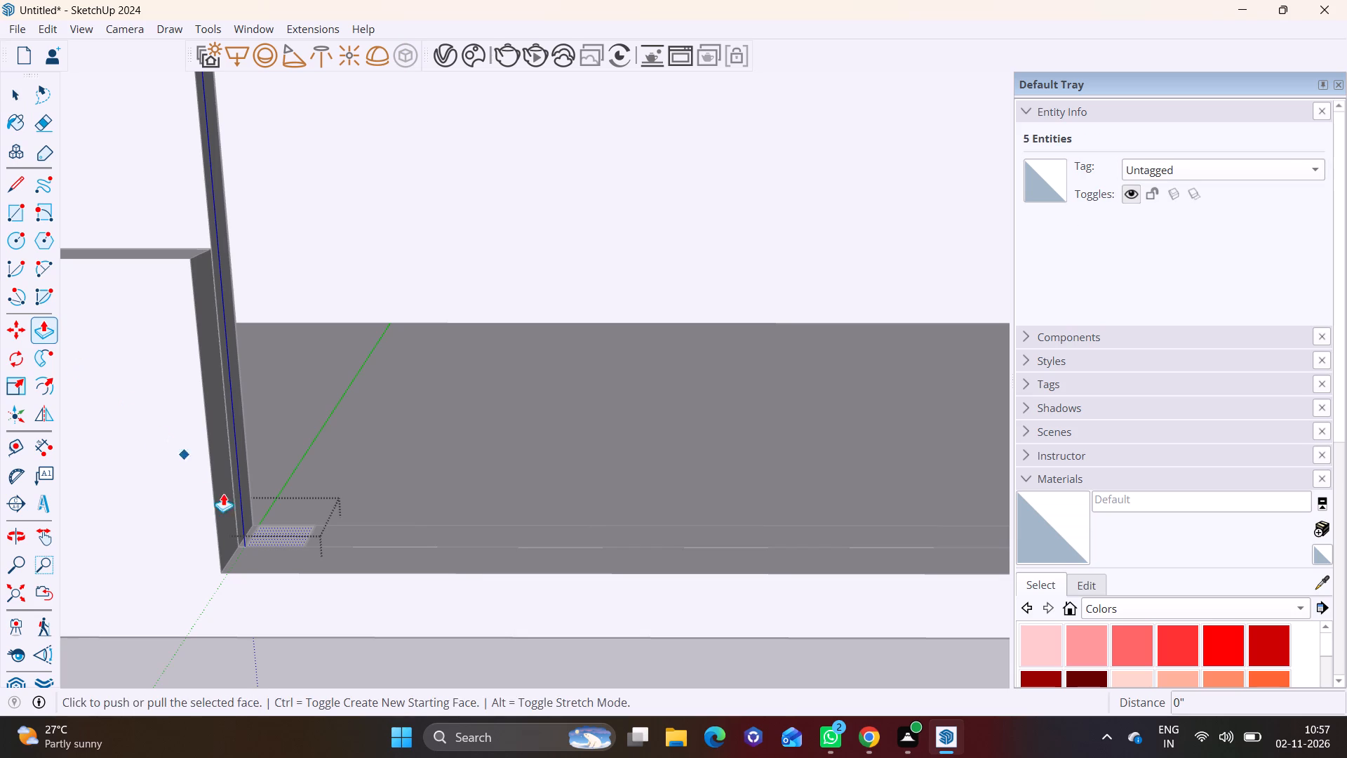
{"action": "left_click", "coordinate": [295, 542]}
{"action": "scroll", "coordinate": [344, 364], "scroll_direction": "down", "scroll_amount": 7}
{"action": "middle_click_drag", "start_coordinate": [389, 210], "coordinate": [307, 364]}
{"action": "left_click", "coordinate": [232, 351]}
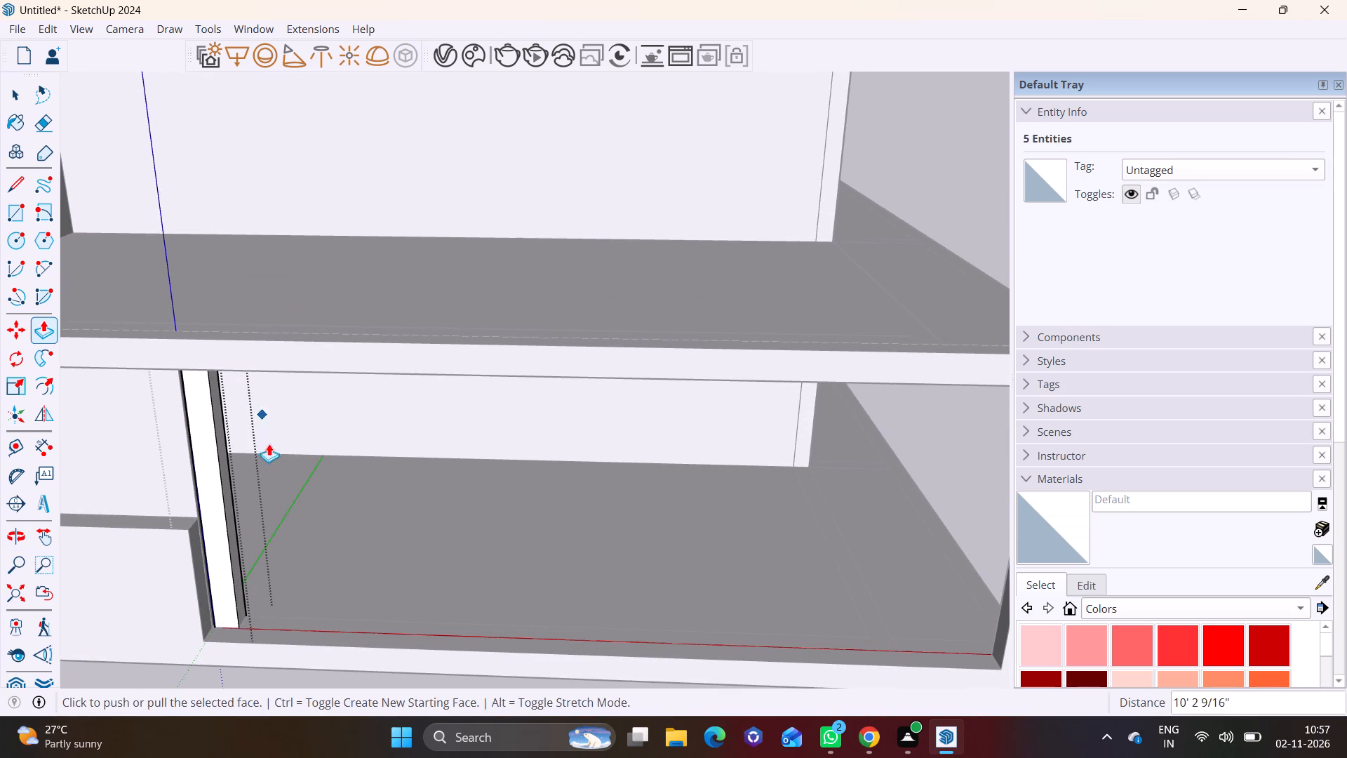
{"action": "key", "text": "space"}
{"action": "middle_click_drag", "start_coordinate": [273, 458], "coordinate": [322, 340]}
{"action": "key", "text": "space"}
{"action": "left_click", "coordinate": [929, 395]}
Copy the slat group four times along the floor strip into the opening, spacing each copy about 1' from the previous one.
{"action": "scroll", "coordinate": [276, 439], "scroll_direction": "up", "scroll_amount": 7}
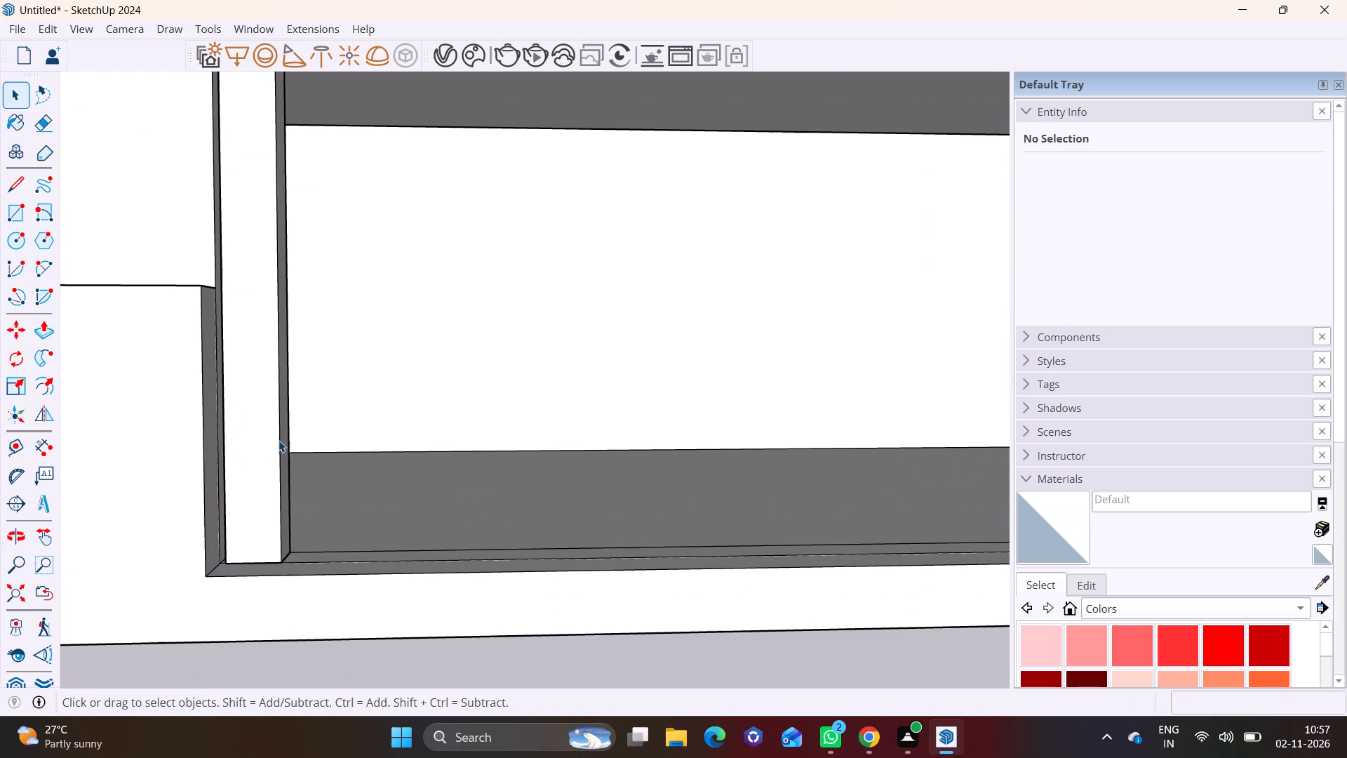
{"action": "left_click", "coordinate": [270, 460]}
{"action": "scroll", "coordinate": [270, 460], "scroll_direction": "up", "scroll_amount": 3}
{"action": "key", "text": "m"}
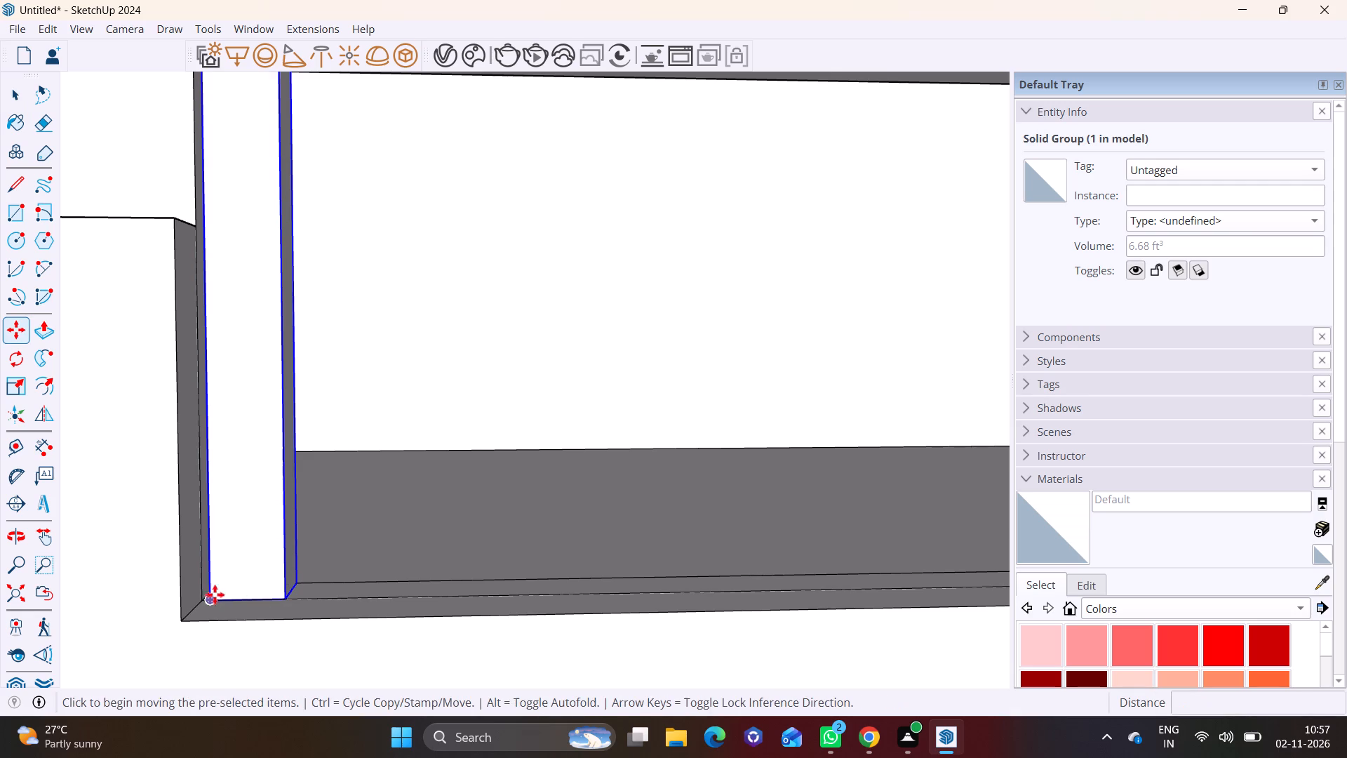
{"action": "left_click", "coordinate": [213, 600]}
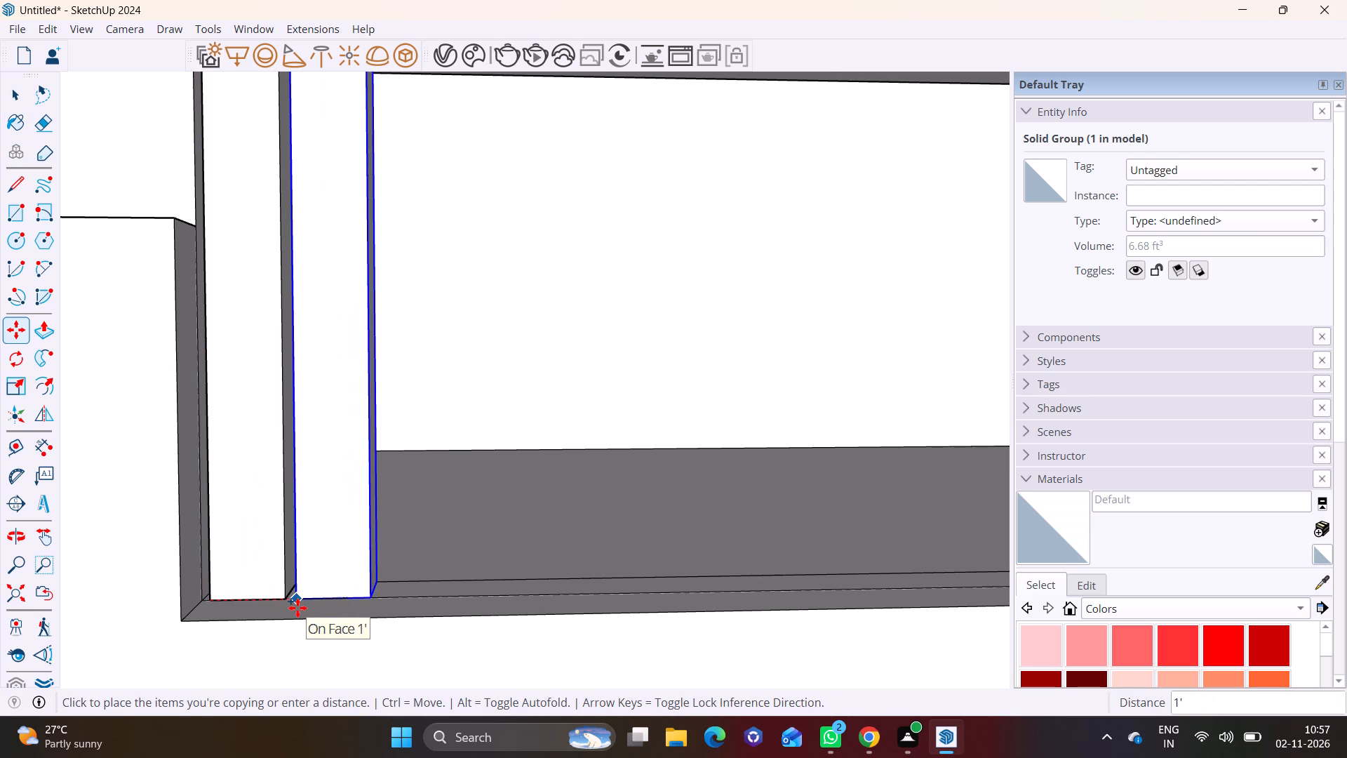
{"action": "left_click", "coordinate": [297, 608]}
{"action": "left_click", "coordinate": [296, 605]}
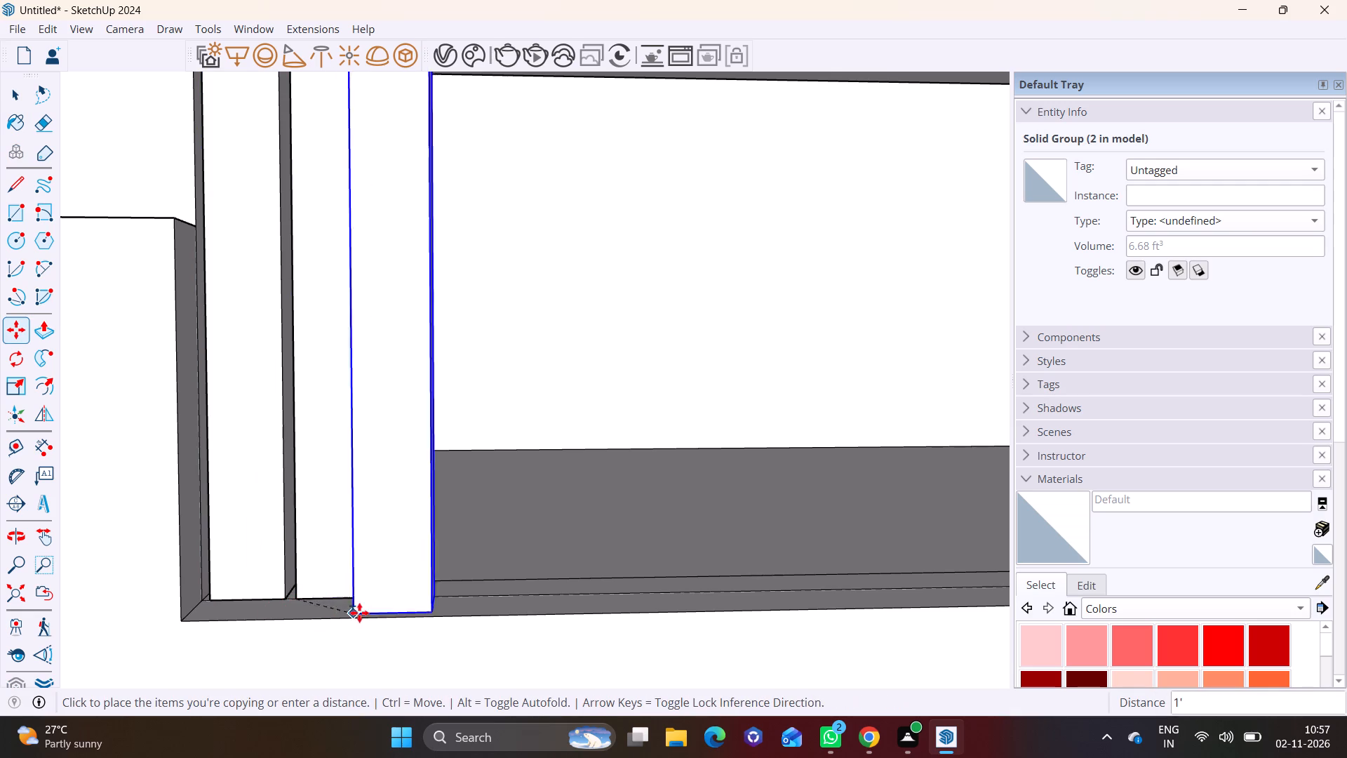
{"action": "left_click", "coordinate": [386, 605]}
{"action": "left_click", "coordinate": [384, 592]}
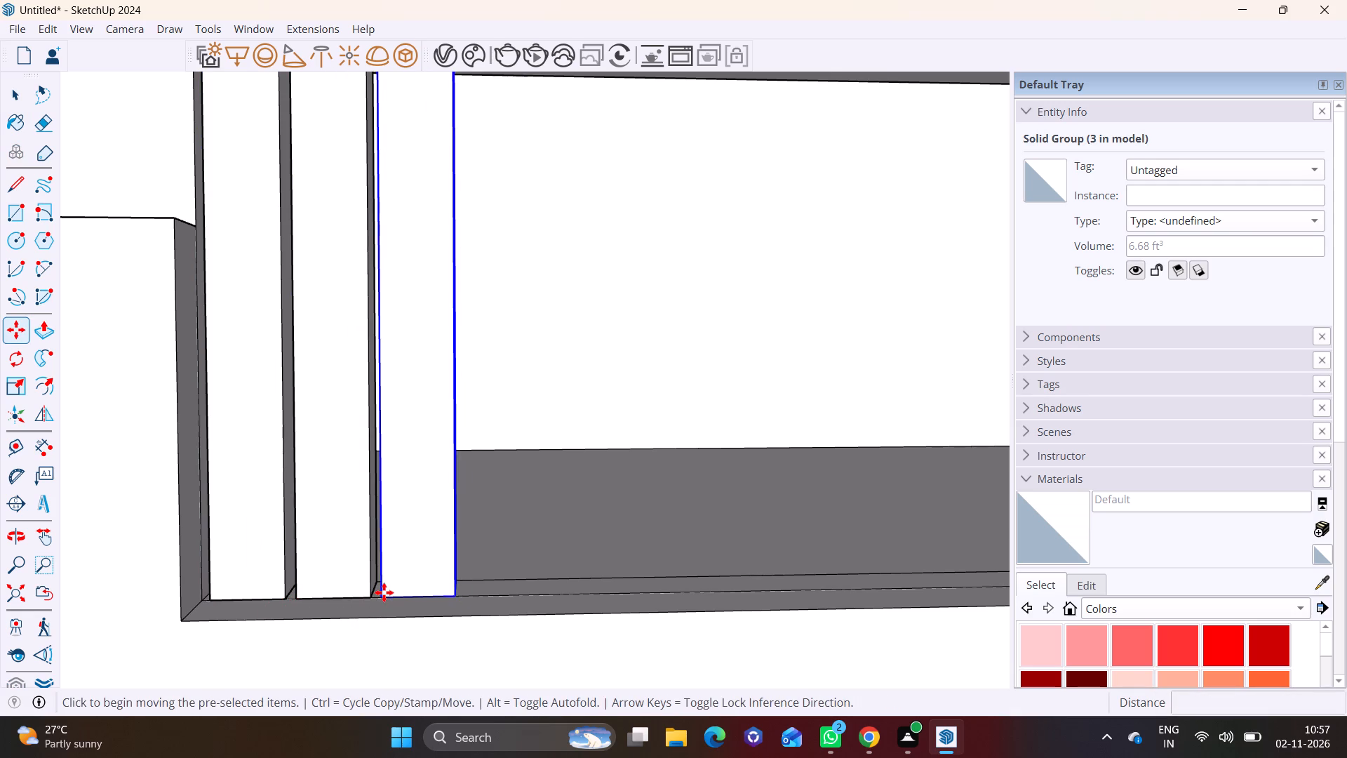
{"action": "left_click", "coordinate": [468, 600]}
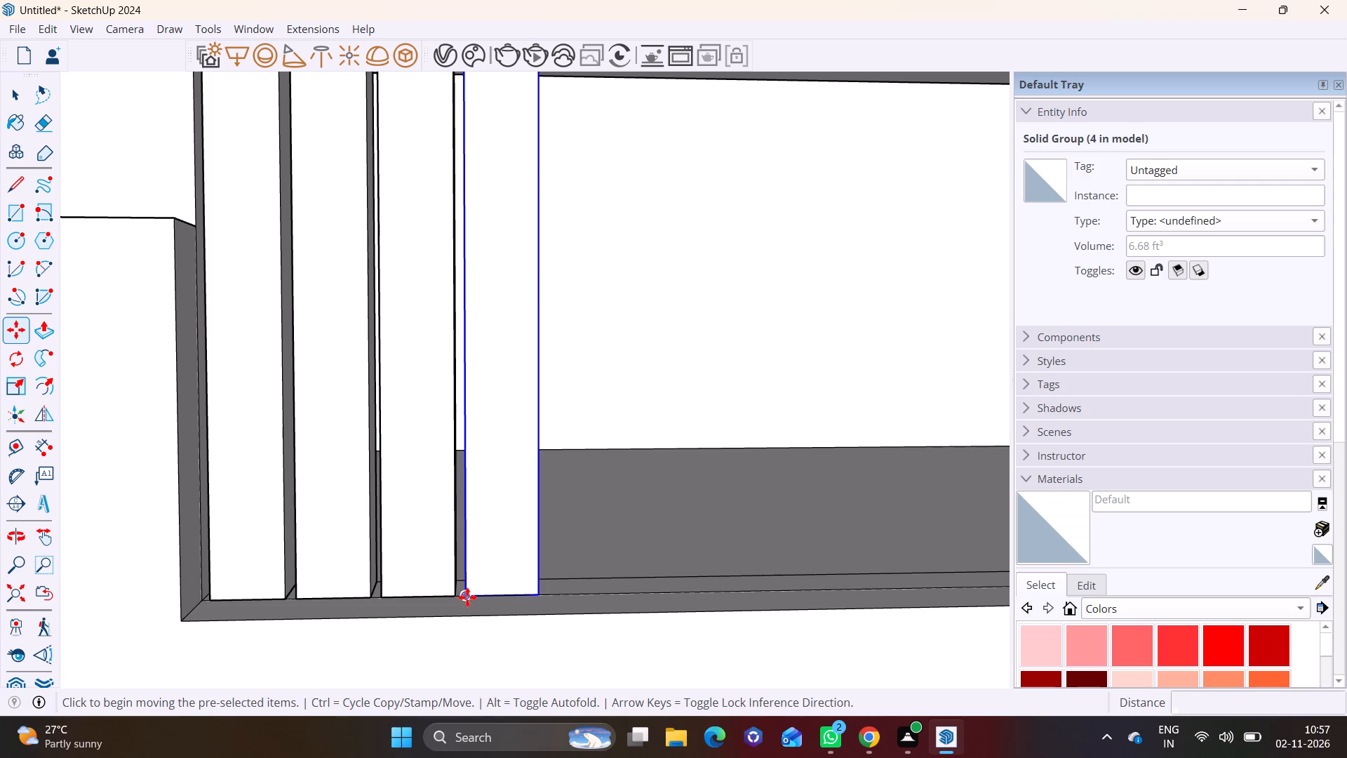
{"action": "left_click", "coordinate": [467, 597]}
{"action": "left_click", "coordinate": [552, 596]}
{"action": "key", "text": "space"}
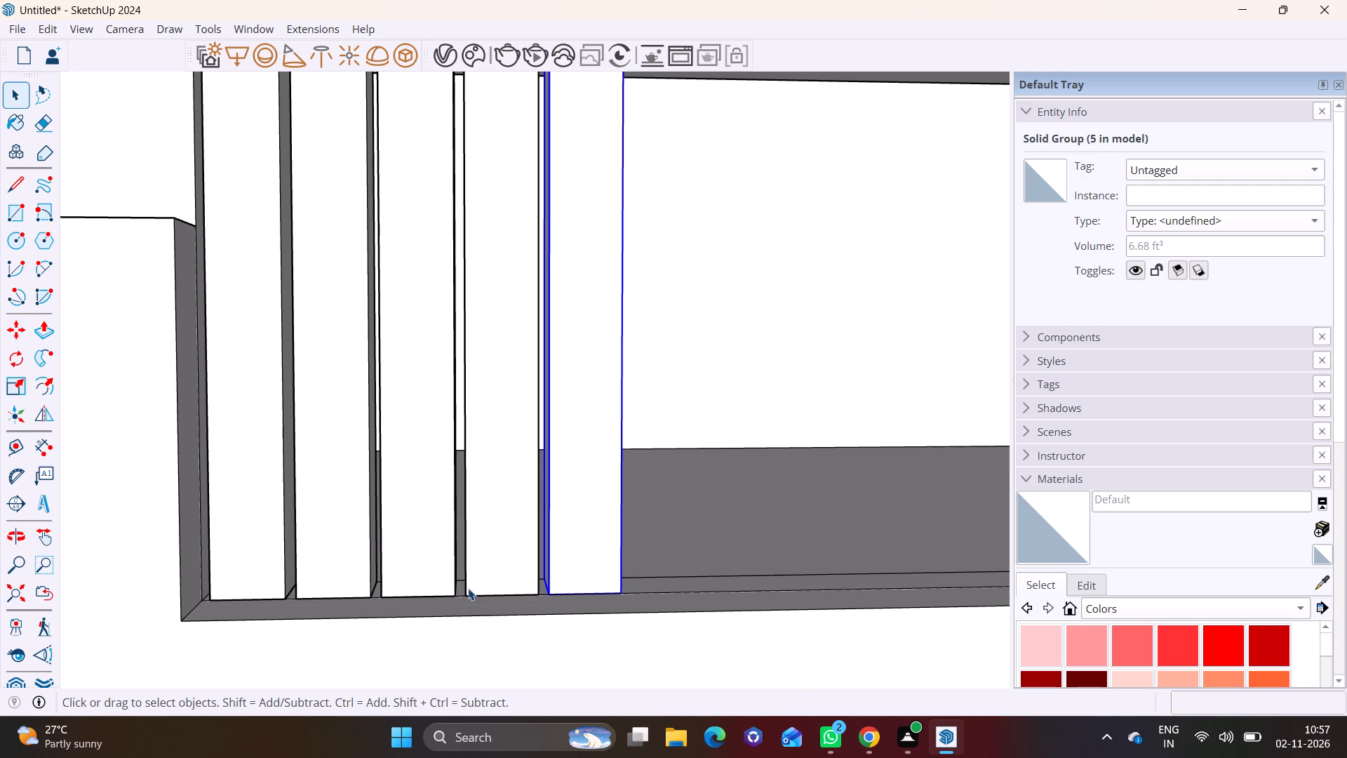
Add two more copies of the slat at about 1' spacing along the floor strip, and clear the selection.
{"action": "scroll", "coordinate": [468, 588], "scroll_direction": "down", "scroll_amount": 11}
{"action": "middle_click_drag", "start_coordinate": [481, 577], "coordinate": [294, 570], "text": "shift"}
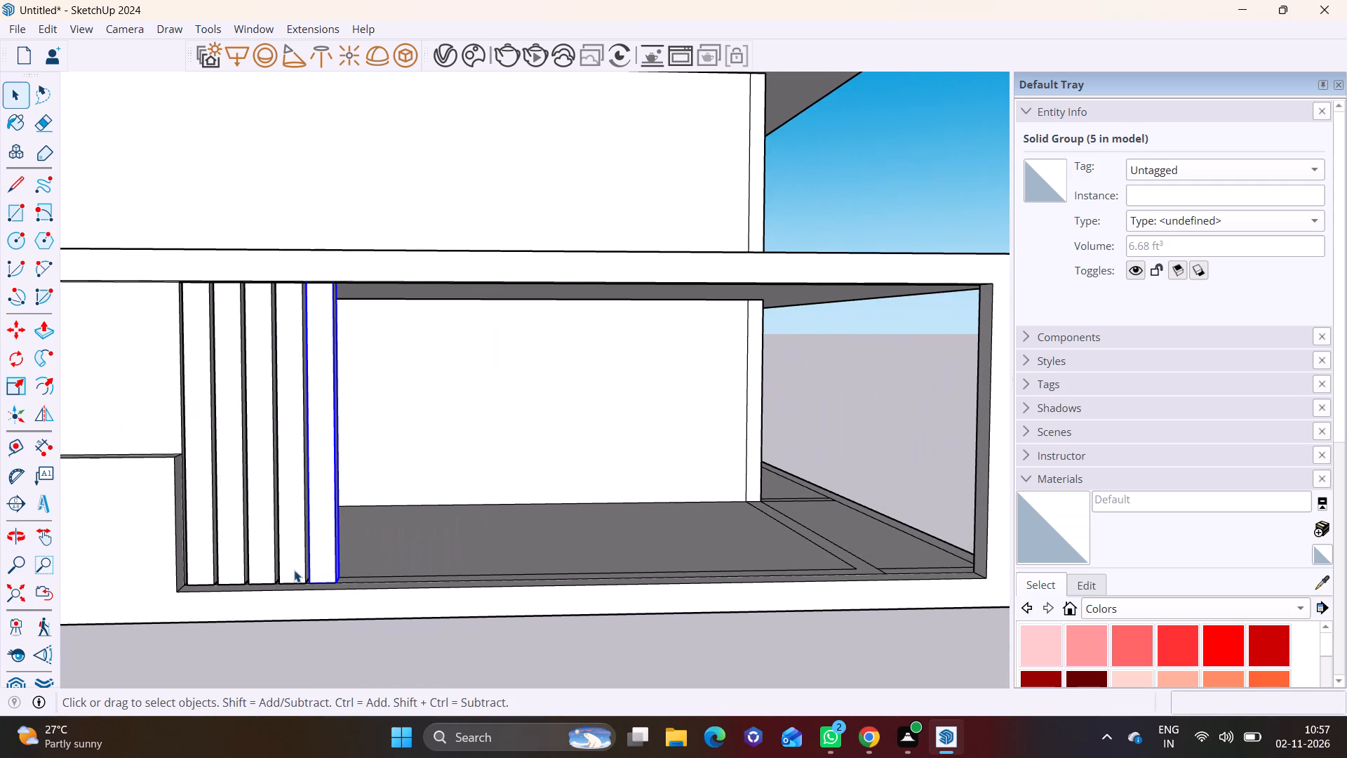
{"action": "scroll", "coordinate": [295, 561], "scroll_direction": "up", "scroll_amount": 4}
{"action": "middle_click_drag", "start_coordinate": [297, 561], "coordinate": [253, 568]}
{"action": "scroll", "coordinate": [294, 565], "scroll_direction": "up", "scroll_amount": 3}
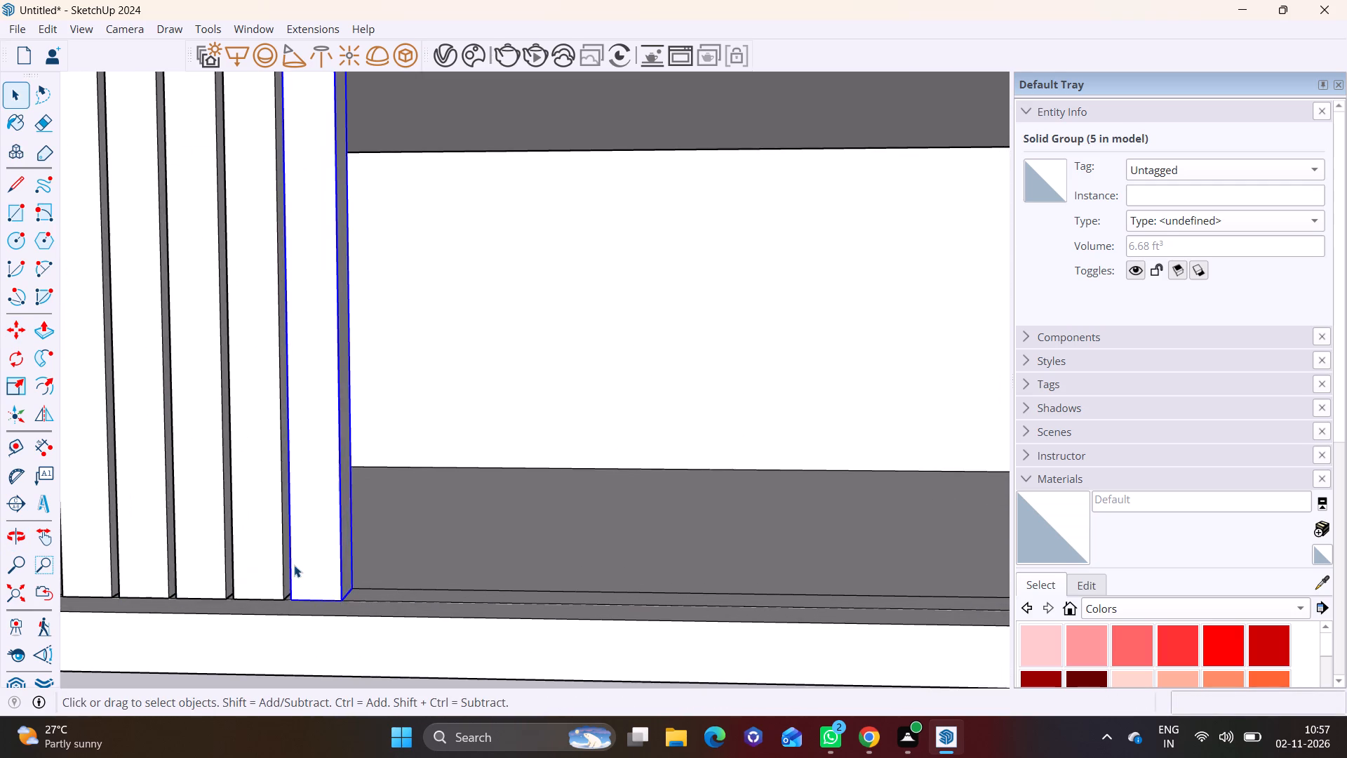
{"action": "scroll", "coordinate": [296, 580], "scroll_direction": "up", "scroll_amount": 1}
{"action": "key", "text": "m"}
{"action": "scroll", "coordinate": [306, 585], "scroll_direction": "down", "scroll_amount": 1}
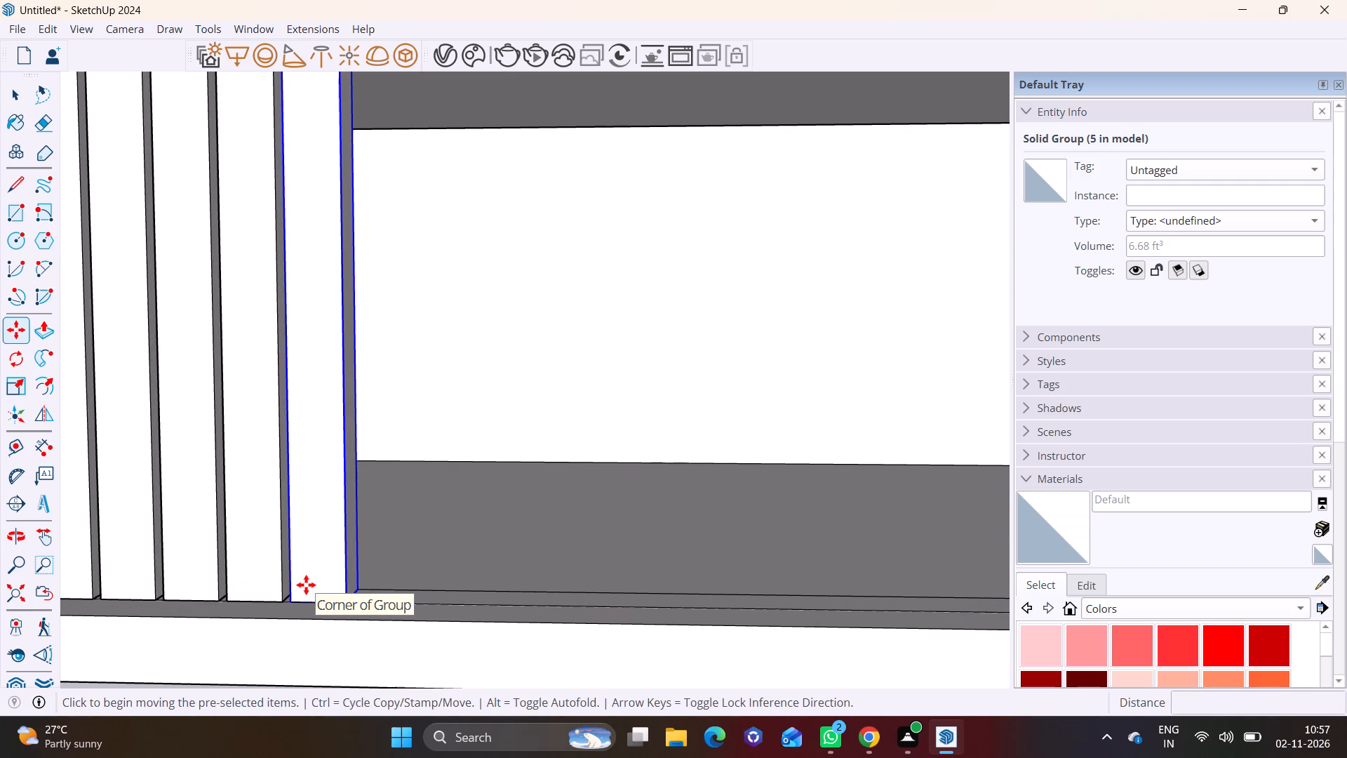
{"action": "scroll", "coordinate": [306, 585], "scroll_direction": "down", "scroll_amount": 2}
{"action": "scroll", "coordinate": [306, 585], "scroll_direction": "up", "scroll_amount": 3}
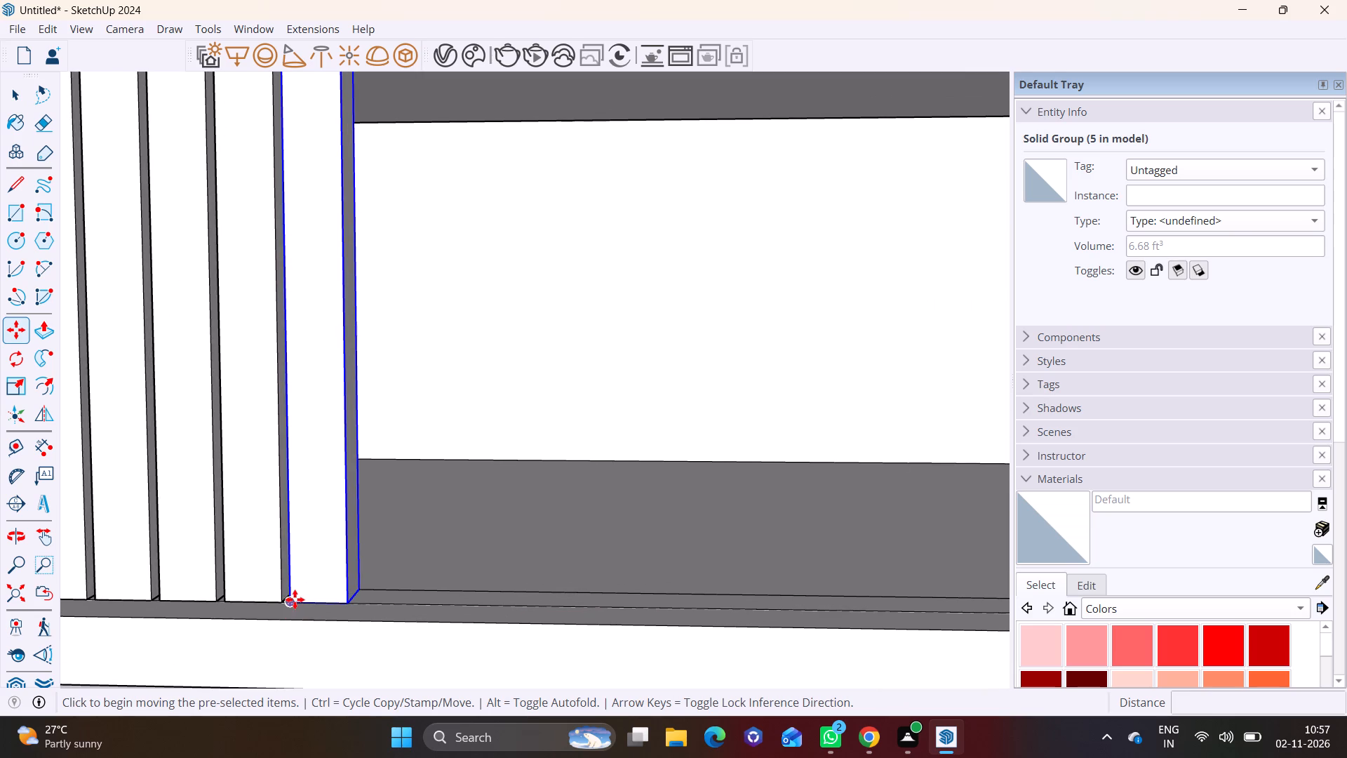
{"action": "left_click", "coordinate": [296, 599]}
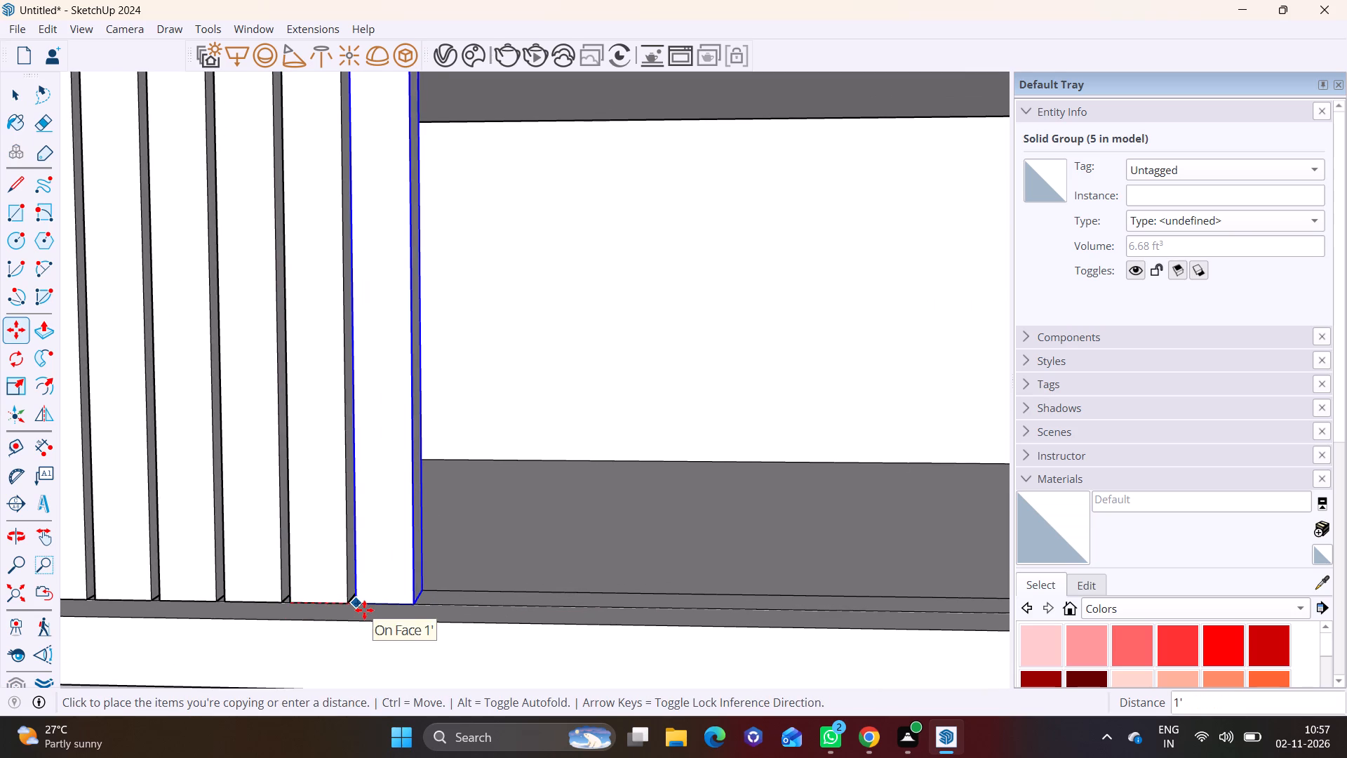
{"action": "left_click", "coordinate": [364, 610]}
{"action": "key", "text": "space"}
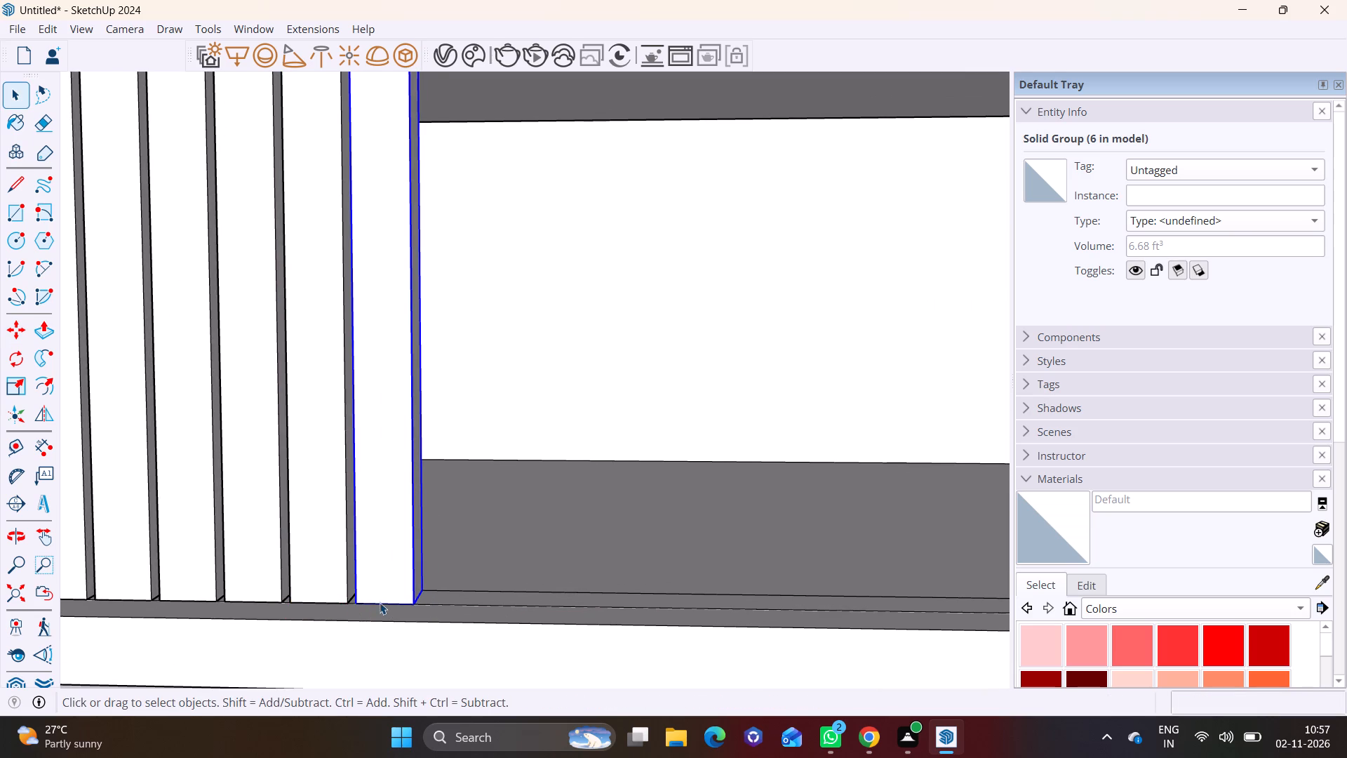
{"action": "key", "text": "m"}
{"action": "left_click", "coordinate": [356, 599]}
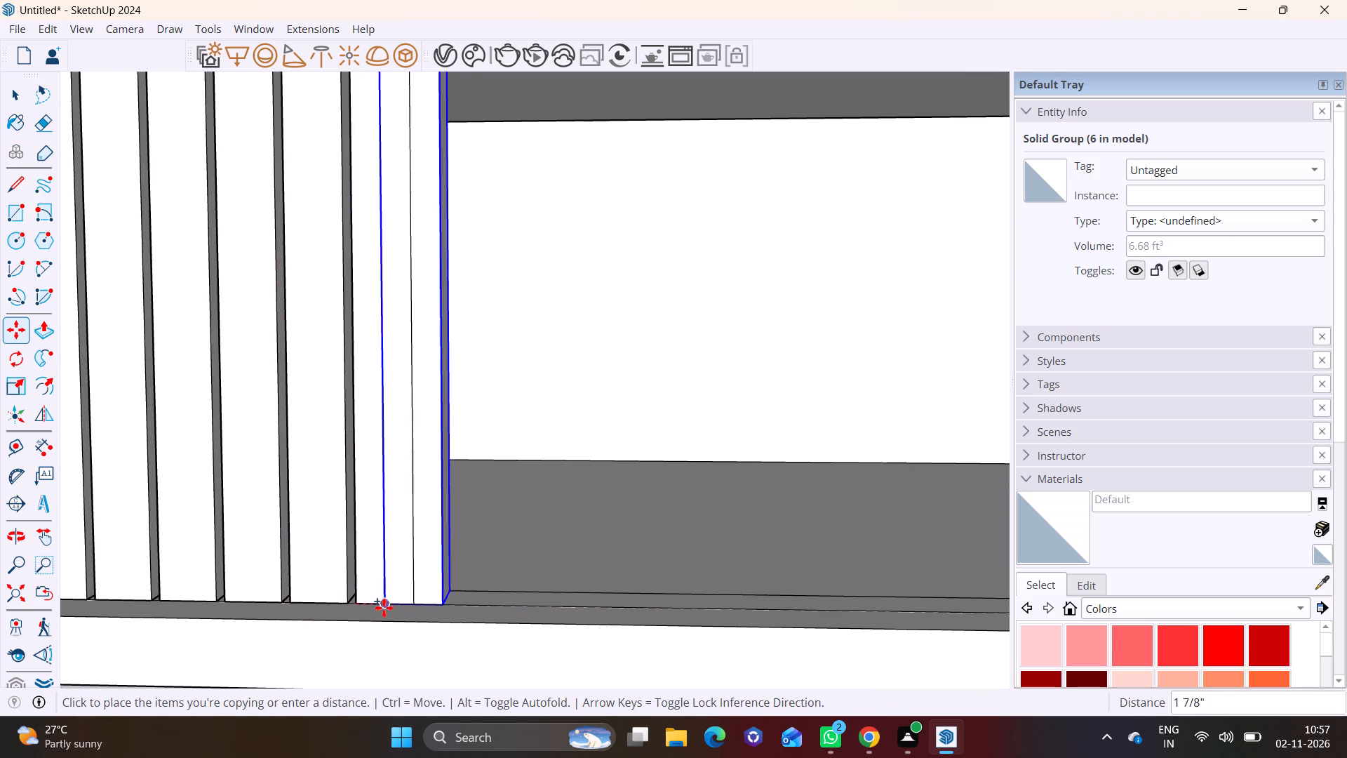
{"action": "left_click", "coordinate": [422, 612]}
{"action": "key", "text": "space"}
{"action": "scroll", "coordinate": [354, 625], "scroll_direction": "down", "scroll_amount": 8}
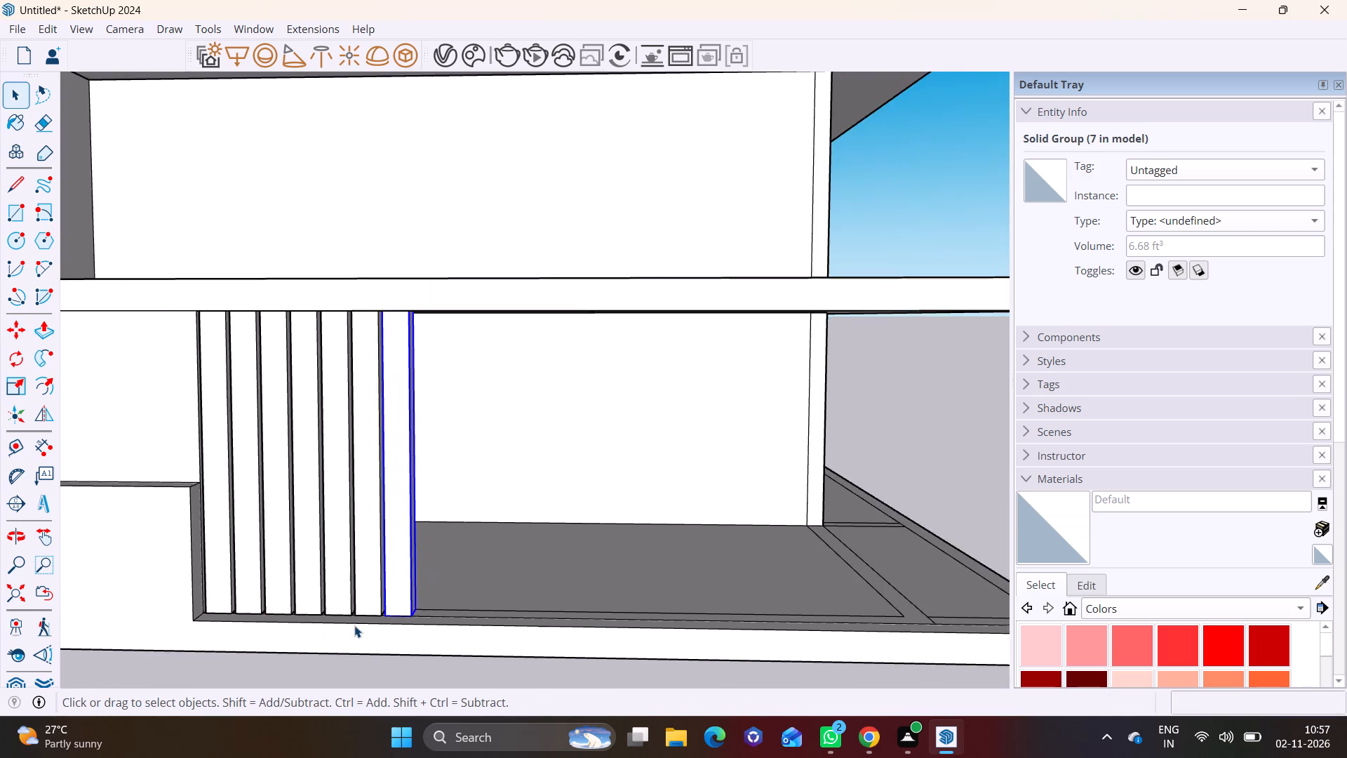
{"action": "scroll", "coordinate": [354, 625], "scroll_direction": "down", "scroll_amount": 10}
{"action": "left_click", "coordinate": [726, 569]}
{"action": "scroll", "coordinate": [629, 590], "scroll_direction": "up", "scroll_amount": 1}
{"action": "middle_click_drag", "start_coordinate": [629, 591], "coordinate": [659, 499]}
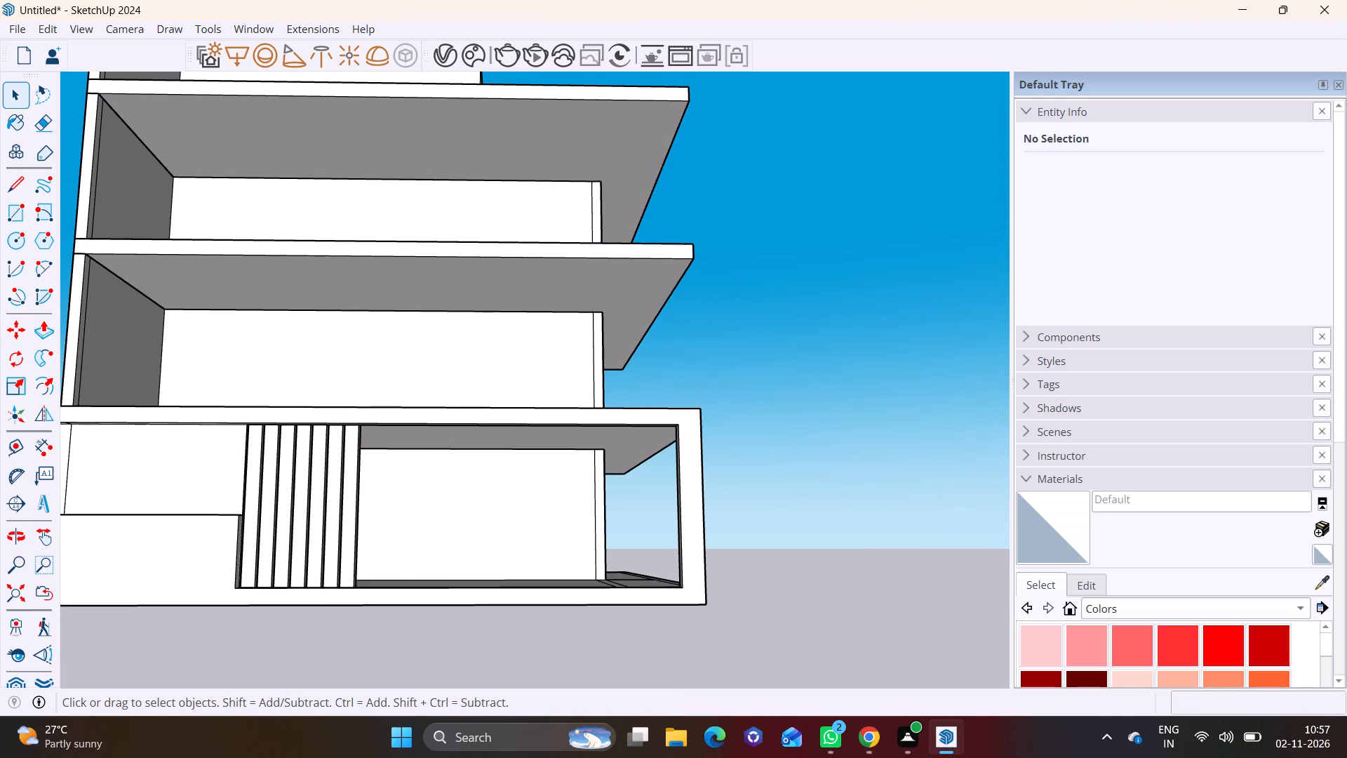
Search 3D Warehouse for "glass railing".
{"action": "left_click", "coordinate": [266, 33]}
{"action": "left_click", "coordinate": [309, 166]}
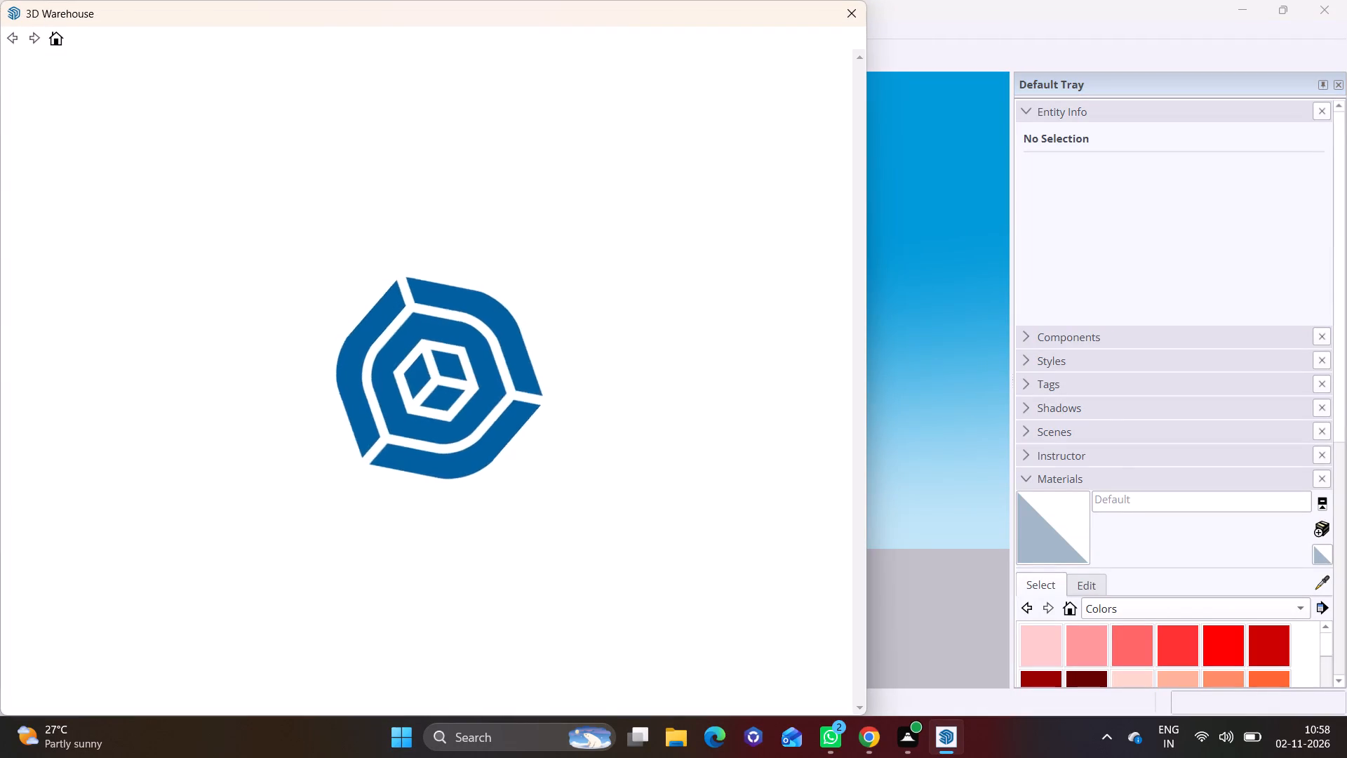
{"action": "left_click", "coordinate": [351, 72]}
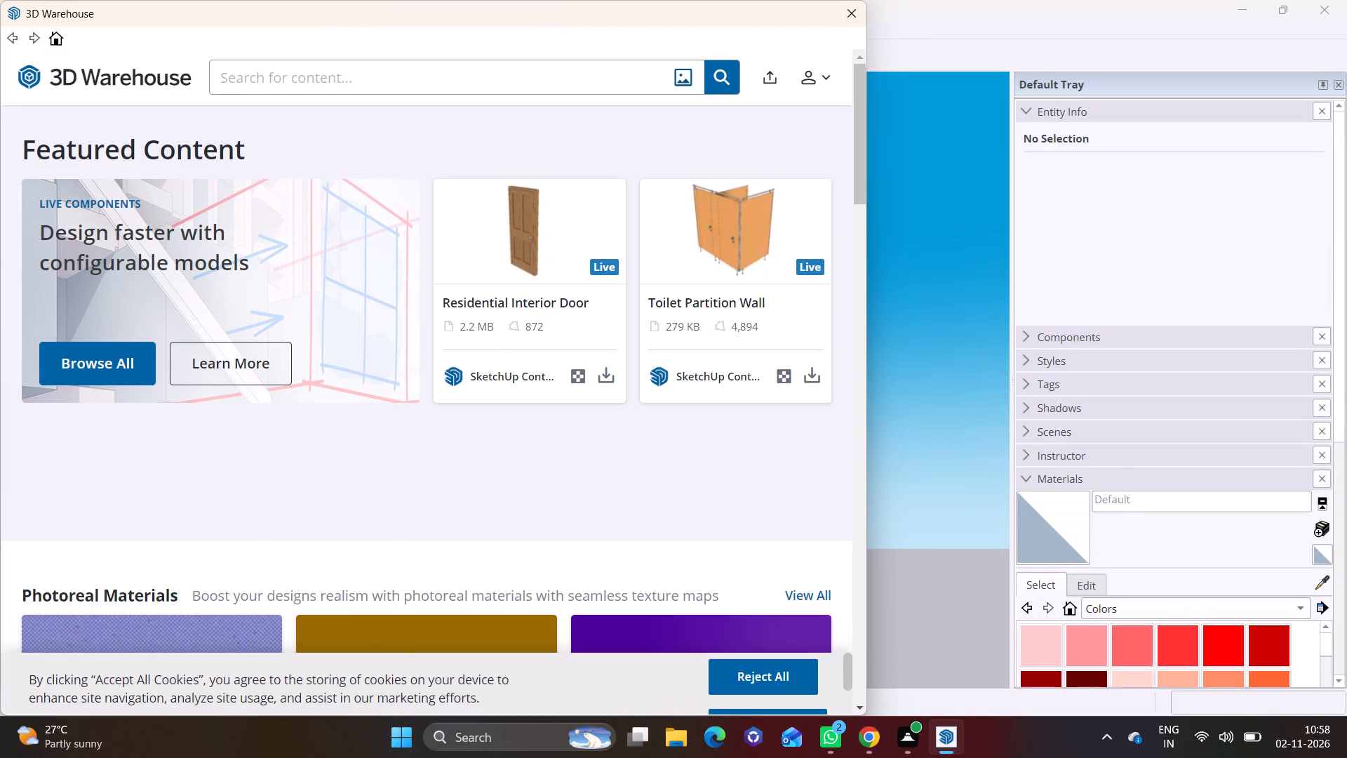
{"action": "type", "text": "glass railing"}
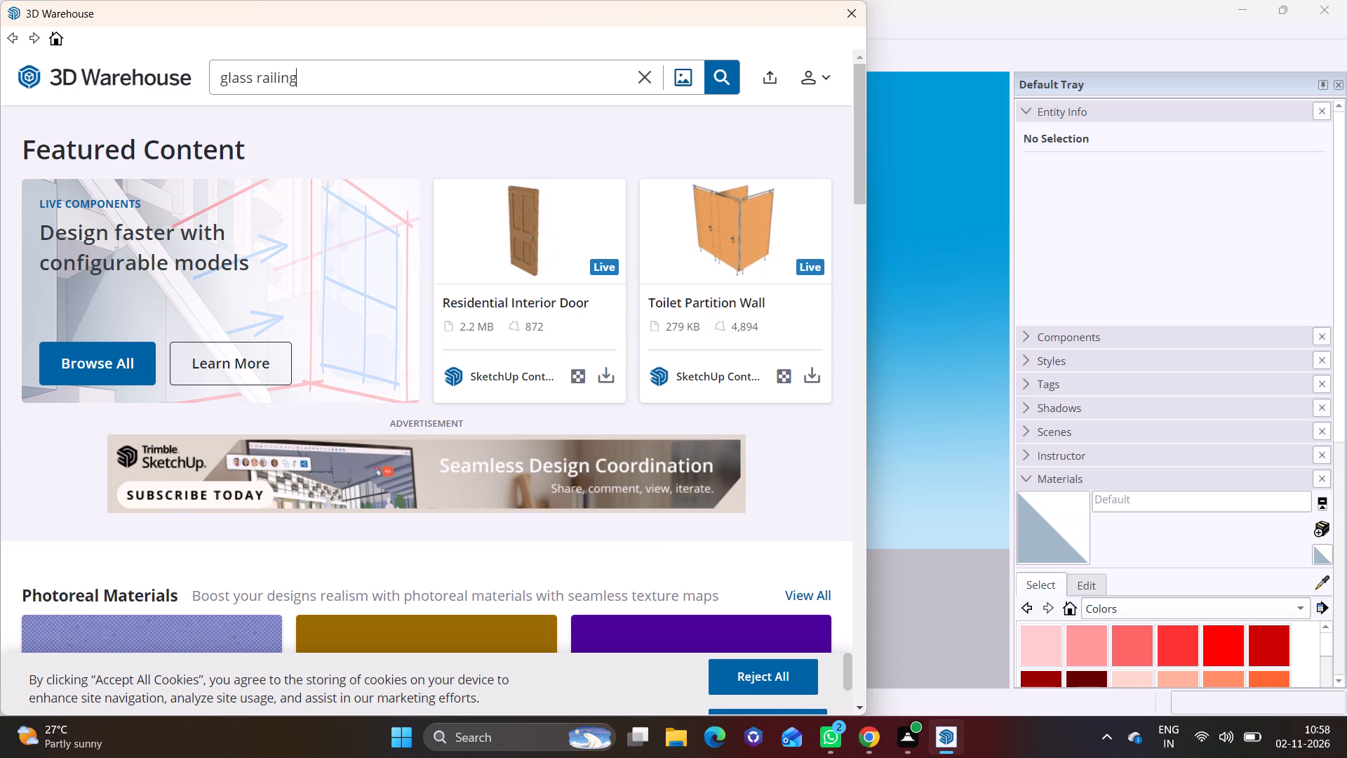
{"action": "key", "text": "Return"}
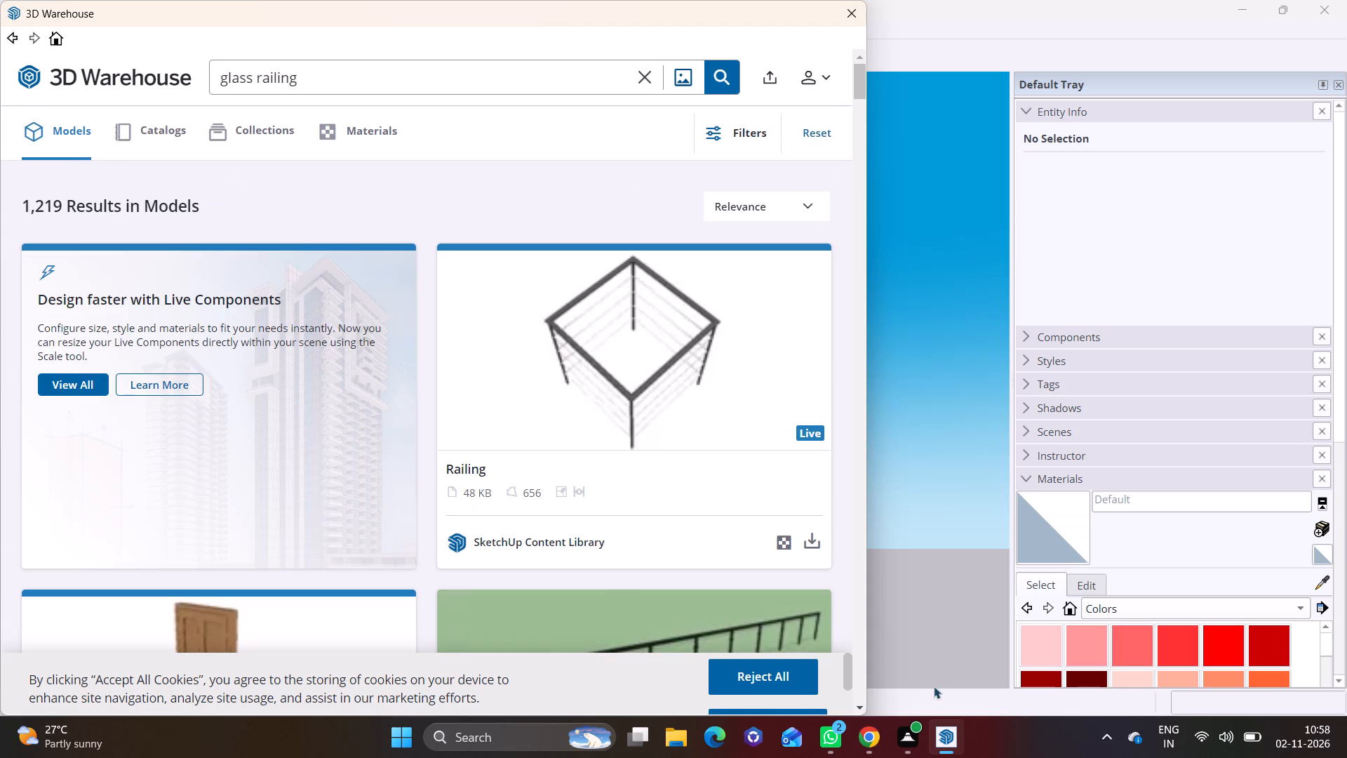
Load the 130 KB Glass Railing model with plain glass panels into the model and place it on open ground beside the building.
{"action": "left_click", "coordinate": [857, 707]}
{"action": "left_click", "coordinate": [857, 707]}
{"action": "left_click", "coordinate": [857, 707]}
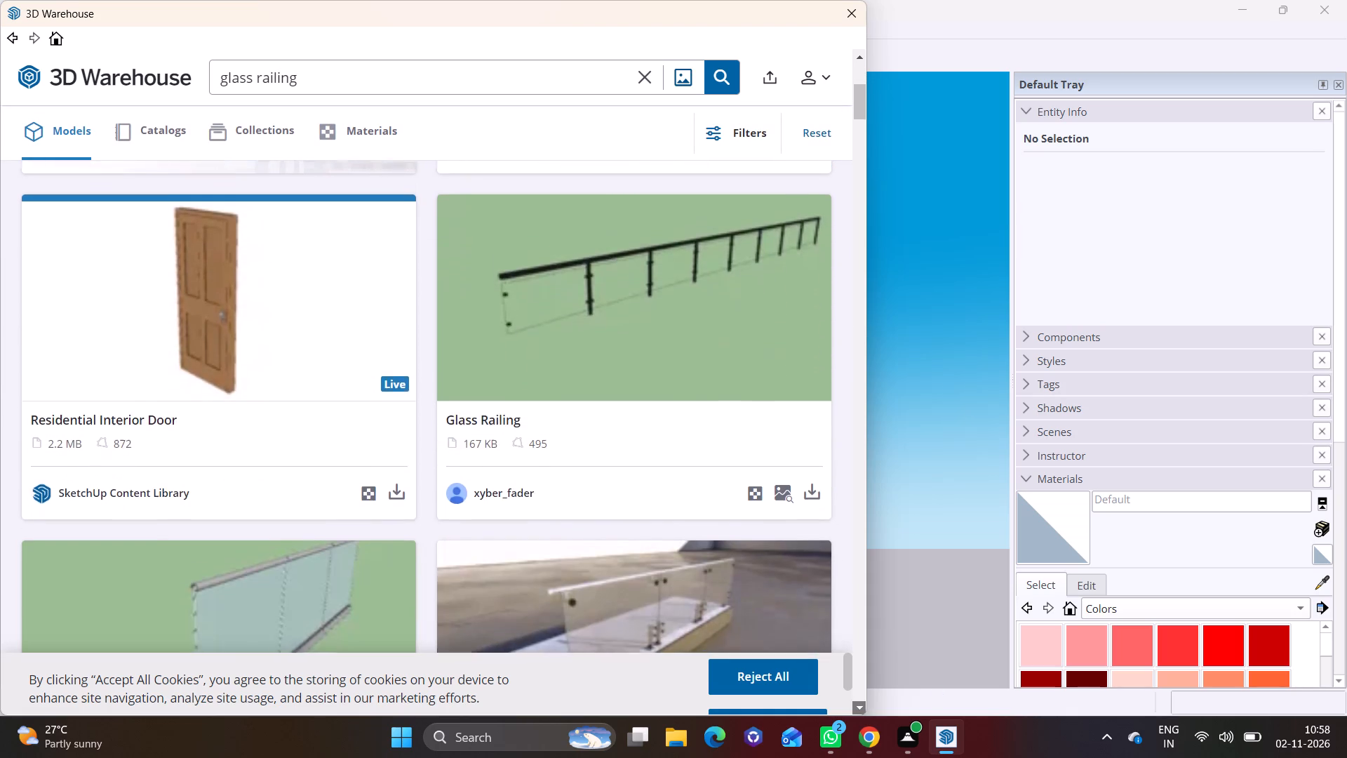
{"action": "left_click", "coordinate": [401, 535]}
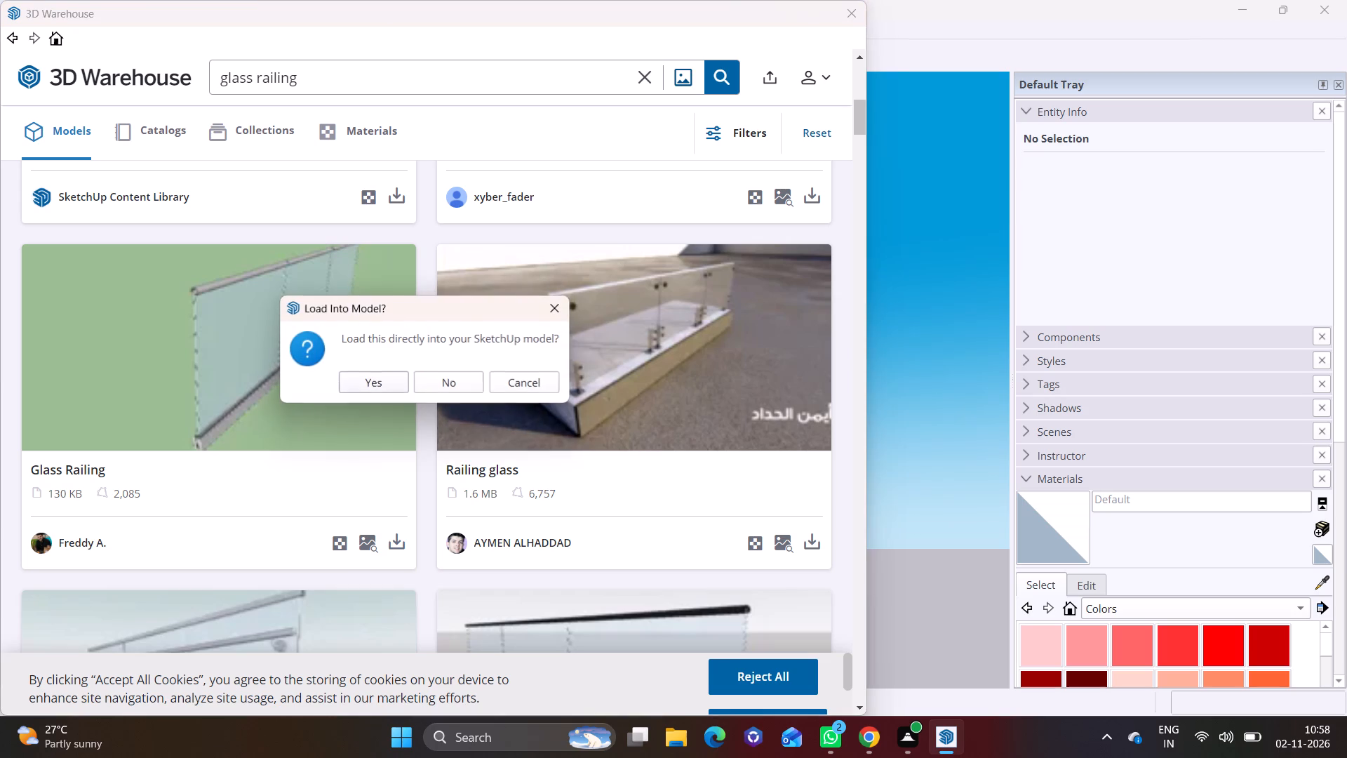
{"action": "left_click", "coordinate": [366, 383]}
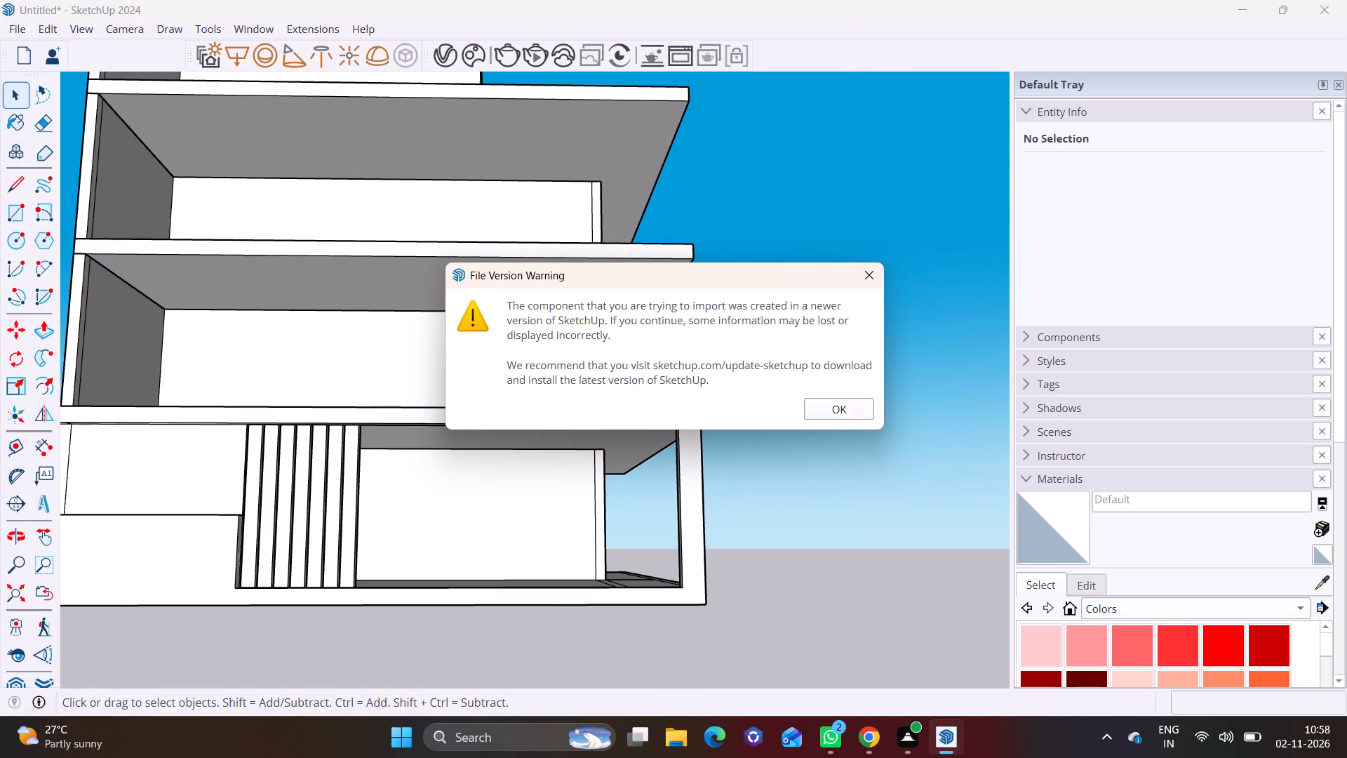
{"action": "left_click", "coordinate": [859, 399]}
{"action": "scroll", "coordinate": [697, 501], "scroll_direction": "down", "scroll_amount": 7}
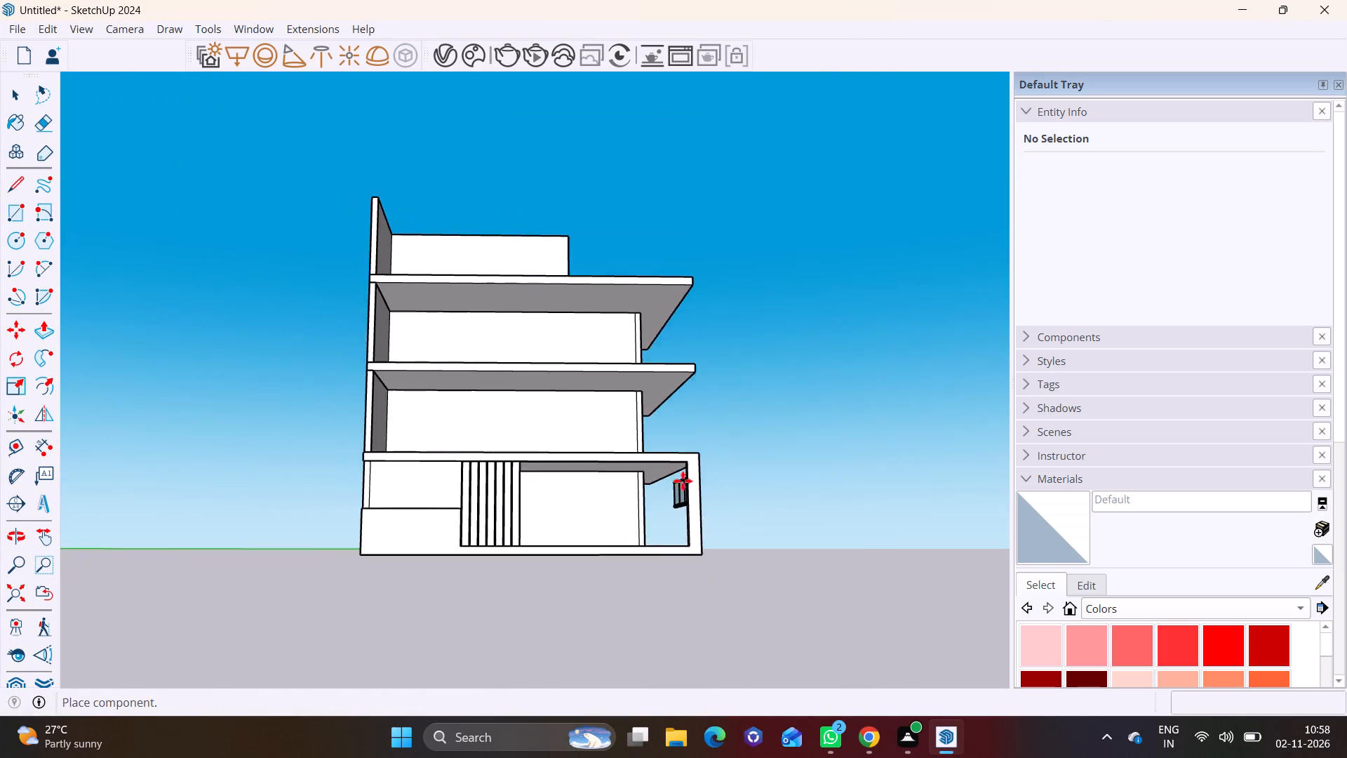
{"action": "middle_click_drag", "start_coordinate": [678, 474], "coordinate": [639, 693]}
{"action": "scroll", "coordinate": [661, 408], "scroll_direction": "down", "scroll_amount": 3}
{"action": "middle_click_drag", "start_coordinate": [677, 456], "coordinate": [396, 465], "text": "shift"}
{"action": "left_click", "coordinate": [528, 530]}
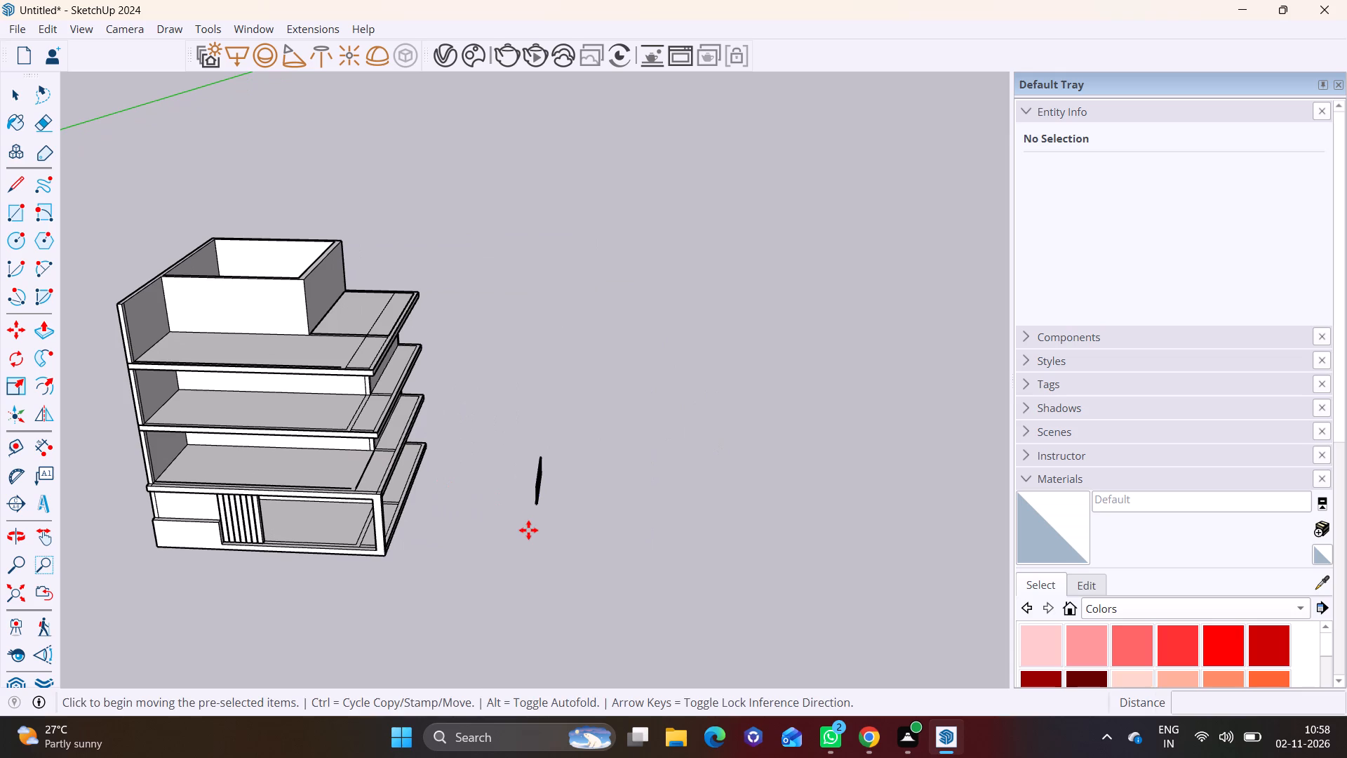
Rotate the glass railing horizontally by about a quarter turn so it runs parallel to the slatted front.
{"action": "left_click", "coordinate": [8, 360]}
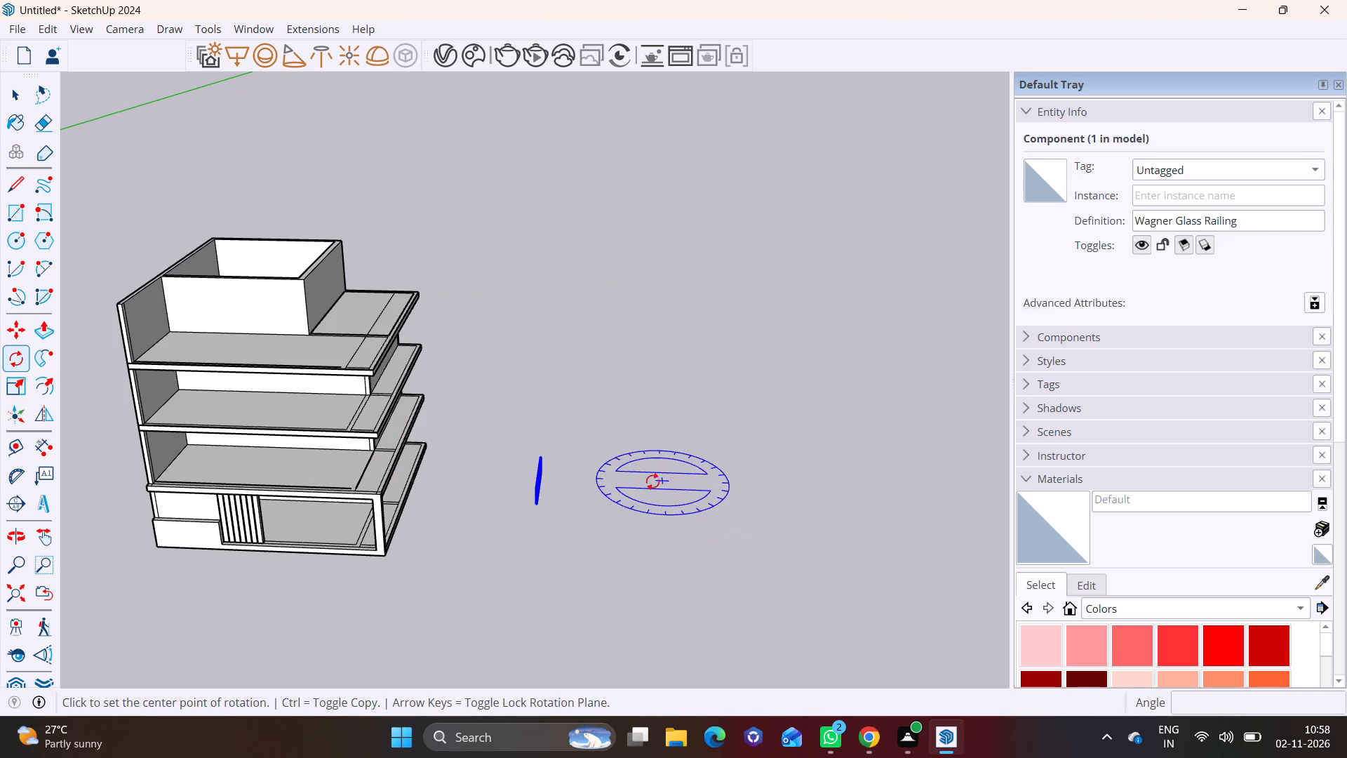
{"action": "left_click", "coordinate": [652, 481]}
{"action": "left_click", "coordinate": [755, 481]}
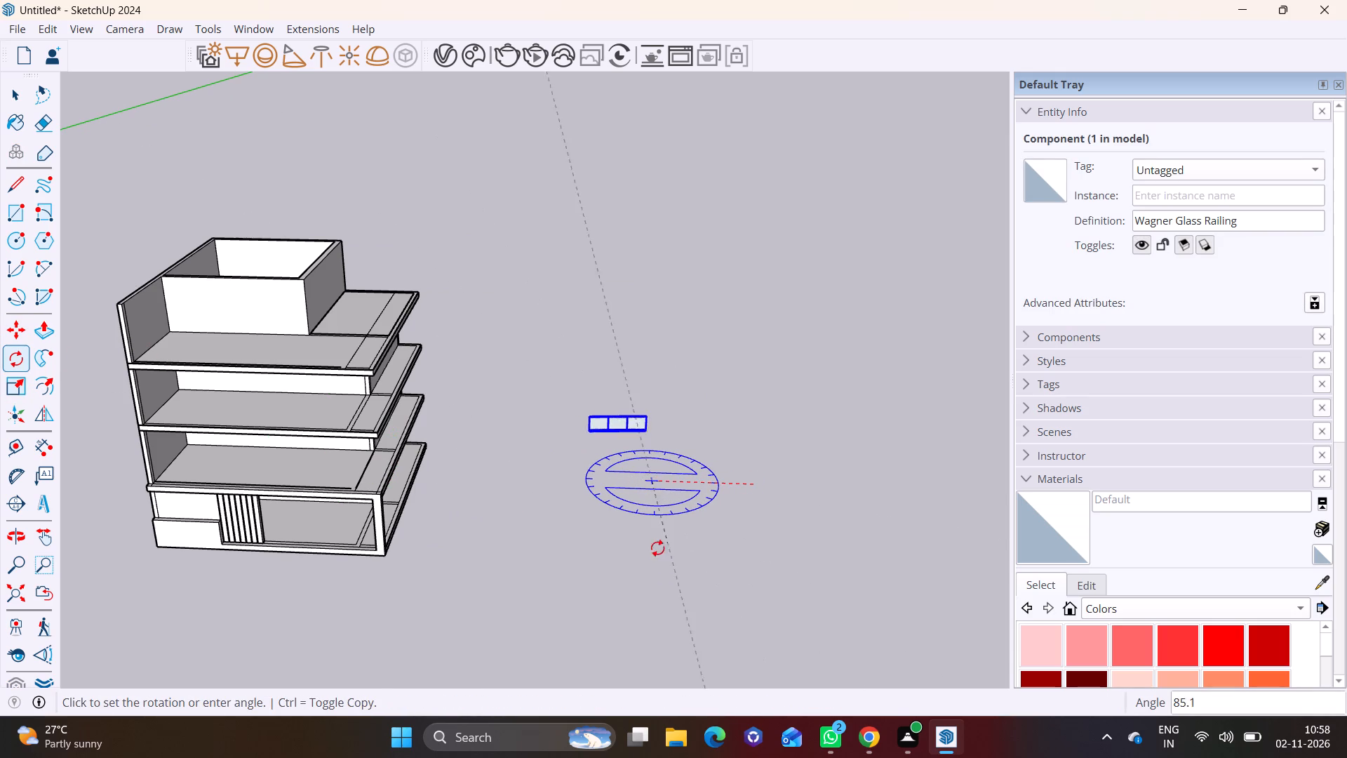
{"action": "left_click", "coordinate": [653, 555]}
Move the glass railing by its lower end corner into the ground-storey frame opening, against the corner post at floor level.
{"action": "scroll", "coordinate": [670, 493], "scroll_direction": "up", "scroll_amount": 3}
{"action": "key", "text": "m"}
{"action": "left_click", "coordinate": [655, 414]}
{"action": "scroll", "coordinate": [274, 568], "scroll_direction": "up", "scroll_amount": 6}
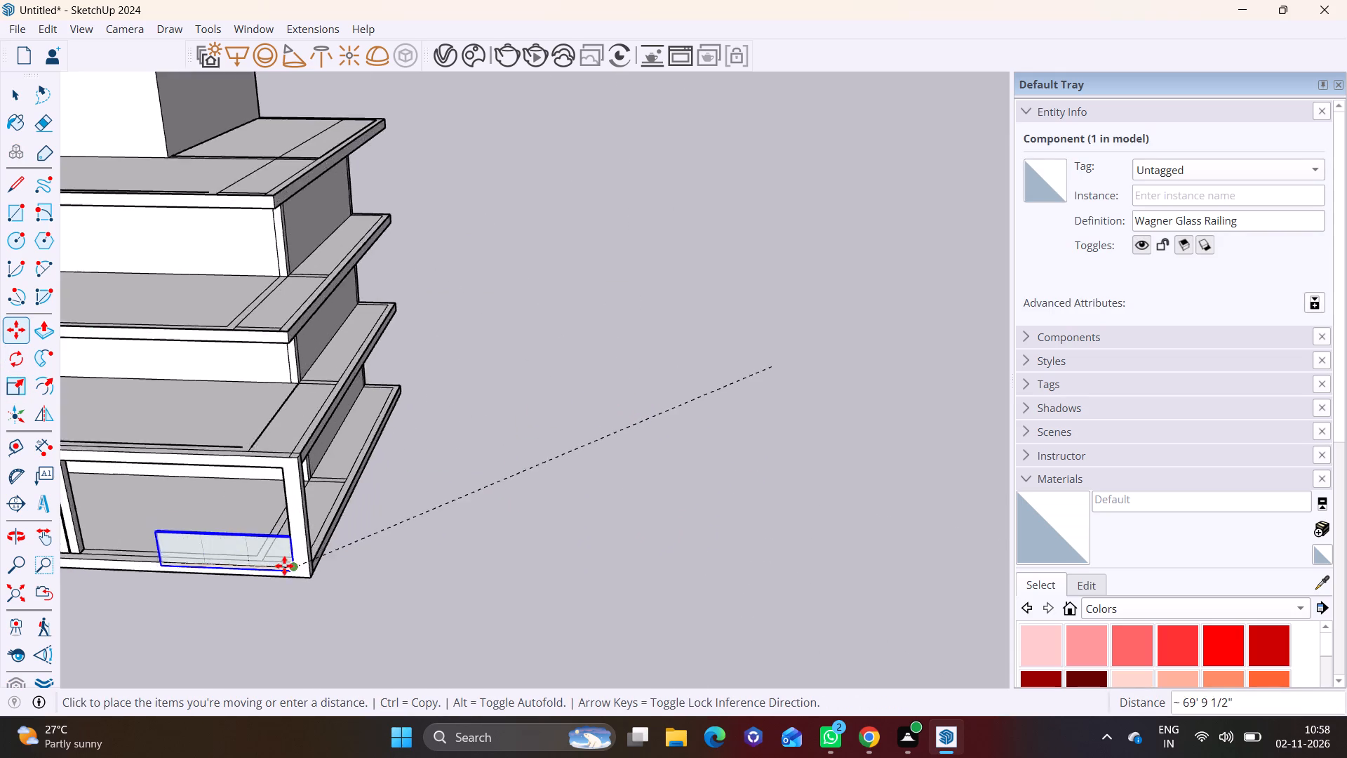
{"action": "scroll", "coordinate": [284, 566], "scroll_direction": "up", "scroll_amount": 5}
{"action": "middle_click_drag", "start_coordinate": [301, 561], "coordinate": [759, 524], "text": "shift"}
{"action": "left_click", "coordinate": [749, 526]}
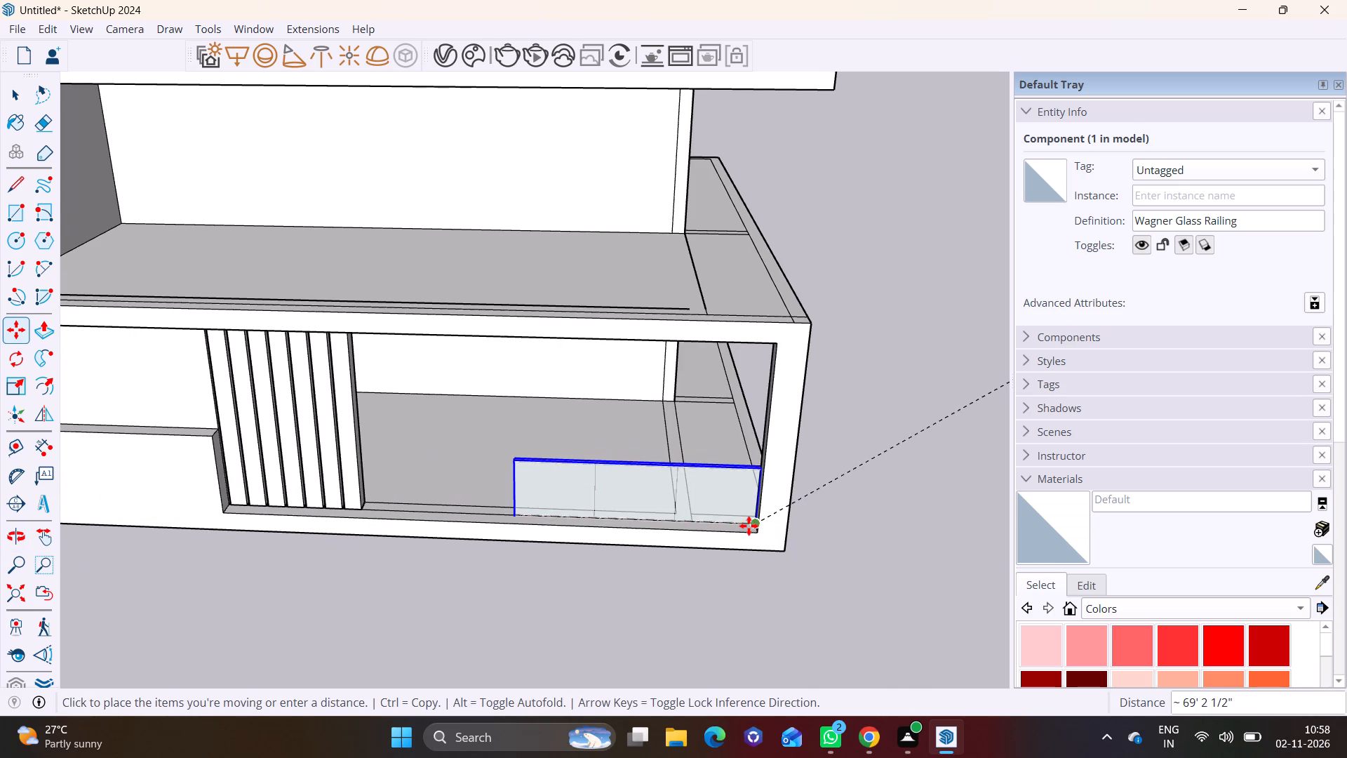
{"action": "scroll", "coordinate": [599, 519], "scroll_direction": "up", "scroll_amount": 2}
{"action": "key", "text": "space"}
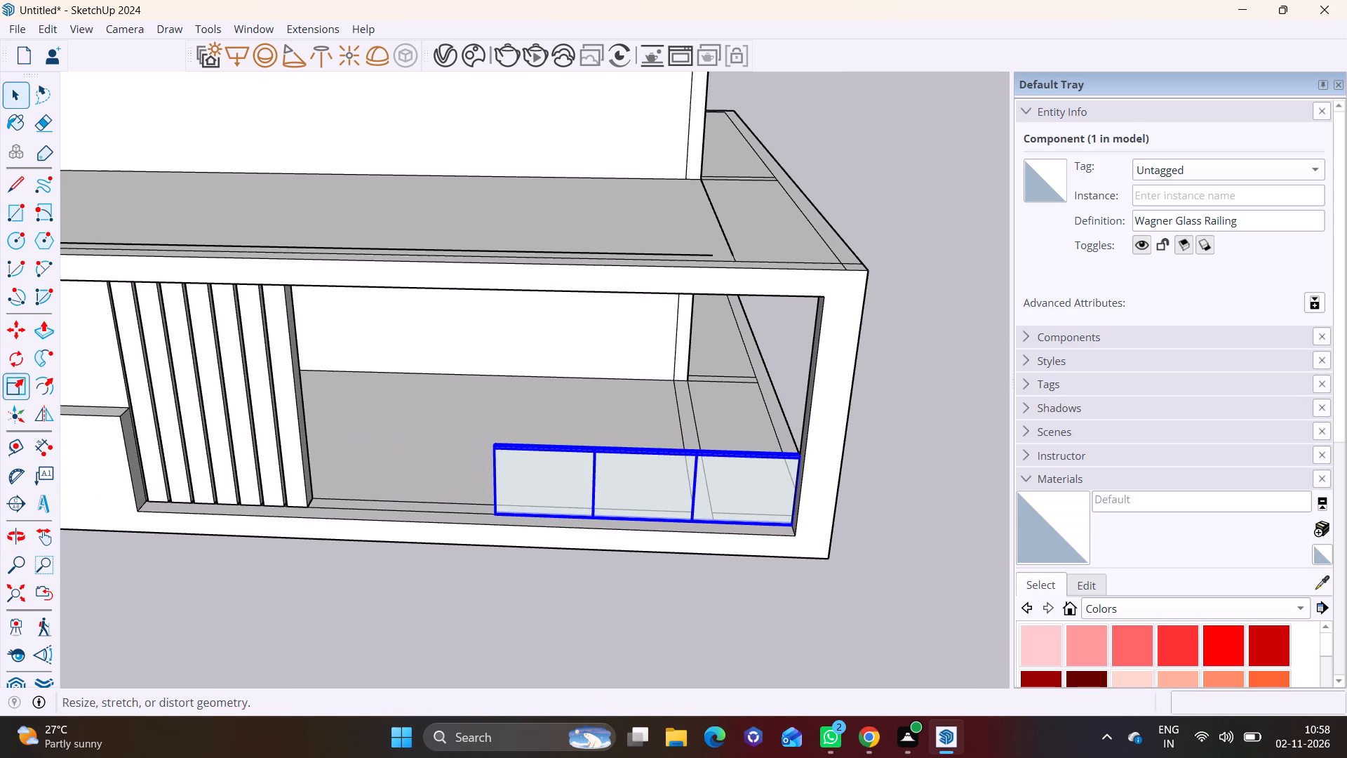
Scale the glass railing along its length on the green axis until it reaches the nearest vertical slat, and clear the selection.
{"action": "left_click", "coordinate": [21, 387]}
{"action": "scroll", "coordinate": [396, 477], "scroll_direction": "up", "scroll_amount": 1}
{"action": "middle_click_drag", "start_coordinate": [396, 477], "coordinate": [679, 439]}
{"action": "scroll", "coordinate": [733, 450], "scroll_direction": "up", "scroll_amount": 7}
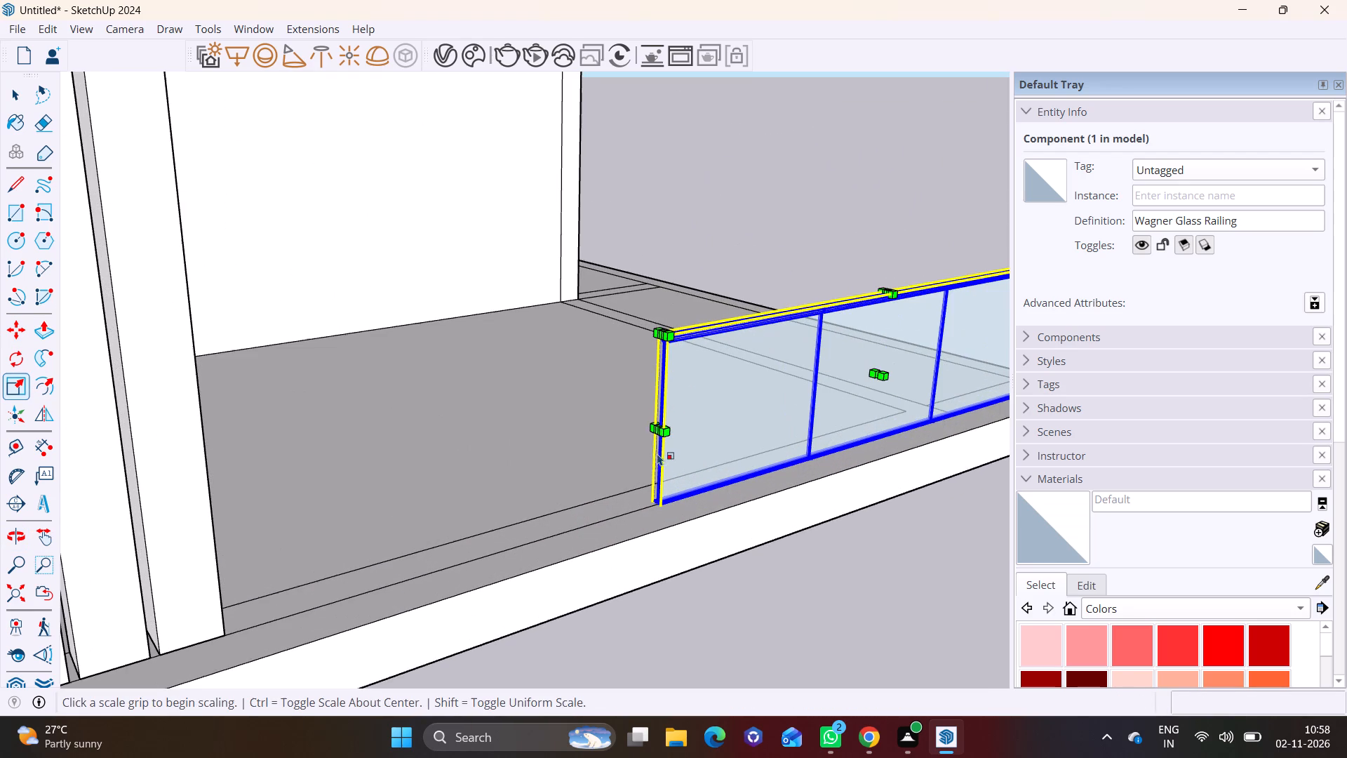
{"action": "left_click", "coordinate": [657, 432]}
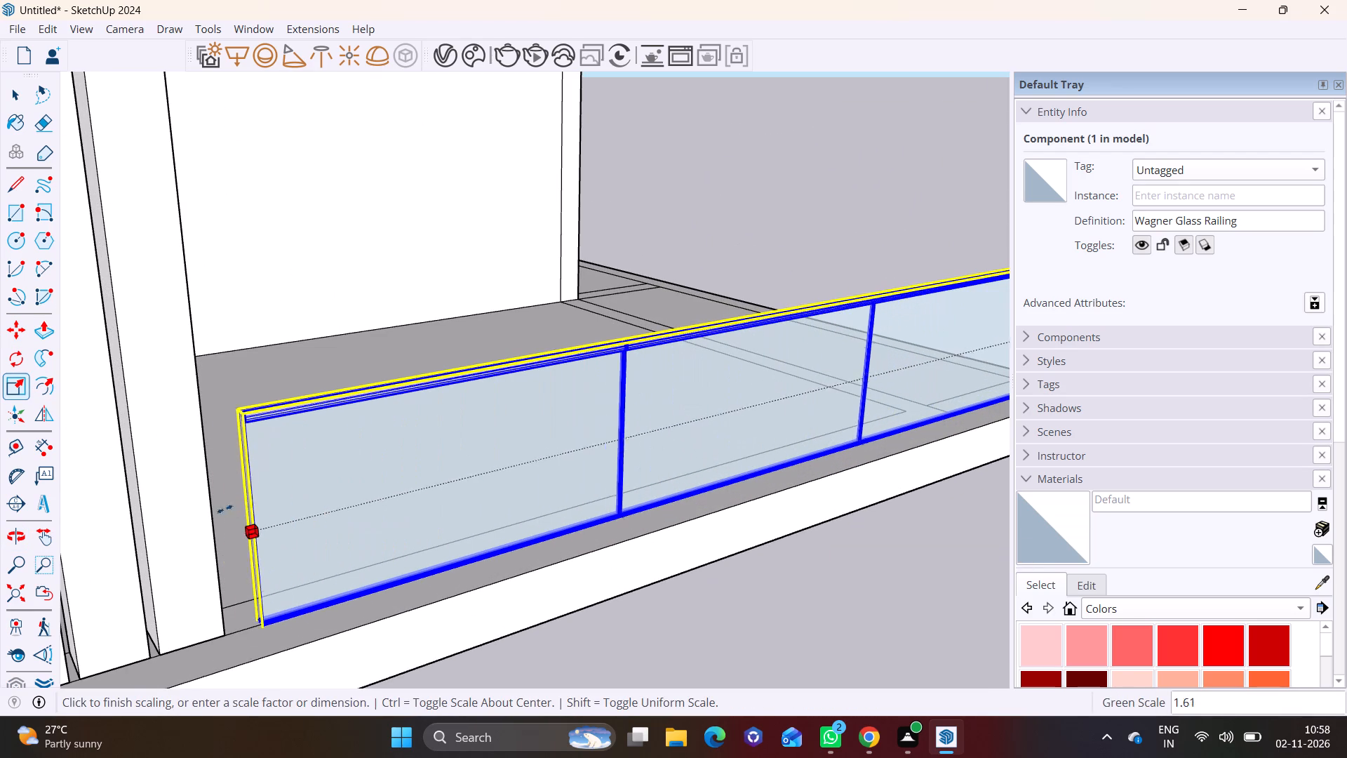
{"action": "left_click", "coordinate": [208, 507]}
{"action": "key", "text": "space"}
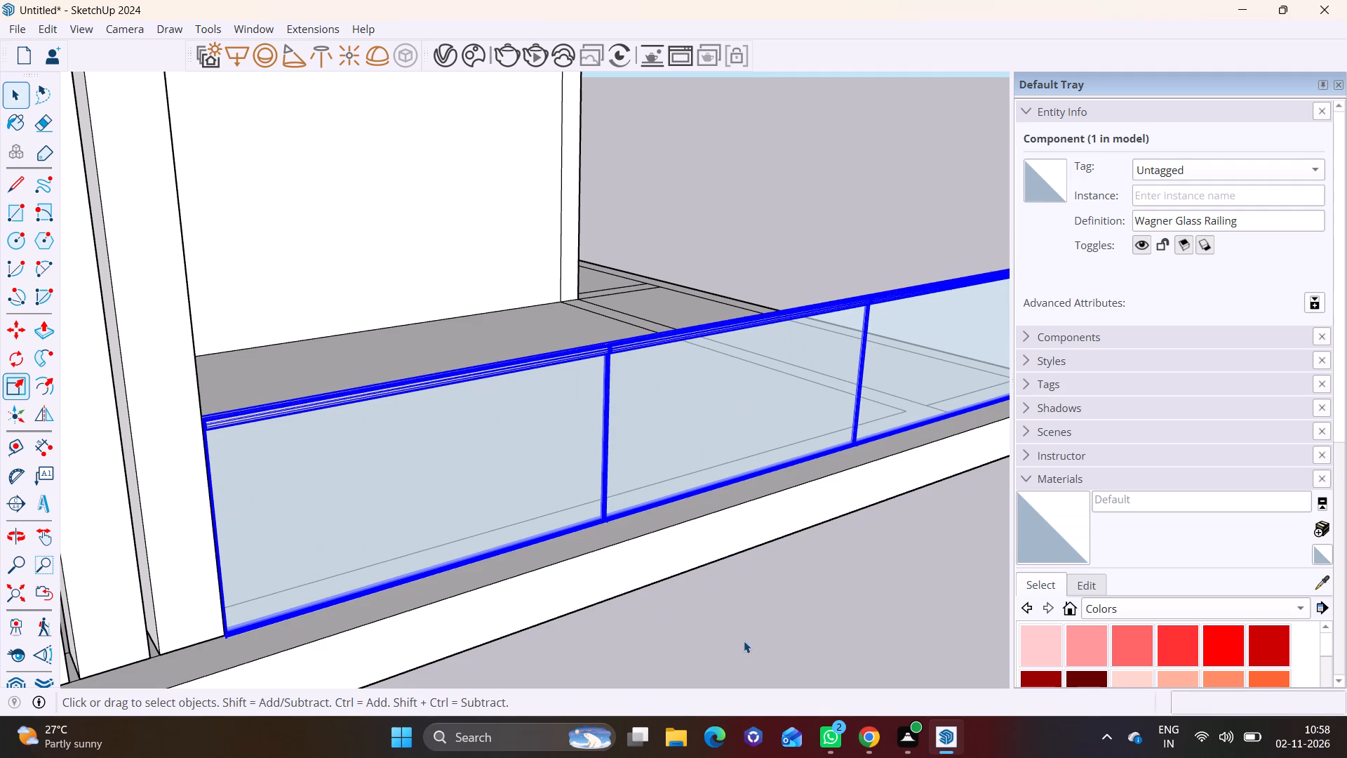
{"action": "left_click", "coordinate": [744, 639]}
Draw a rectangle about 4' 6 9/16" by 9" across the far end of the ground-storey side terrace, from wall corner to slab corner.
{"action": "scroll", "coordinate": [753, 587], "scroll_direction": "down", "scroll_amount": 12}
{"action": "middle_click_drag", "start_coordinate": [765, 578], "coordinate": [325, 441]}
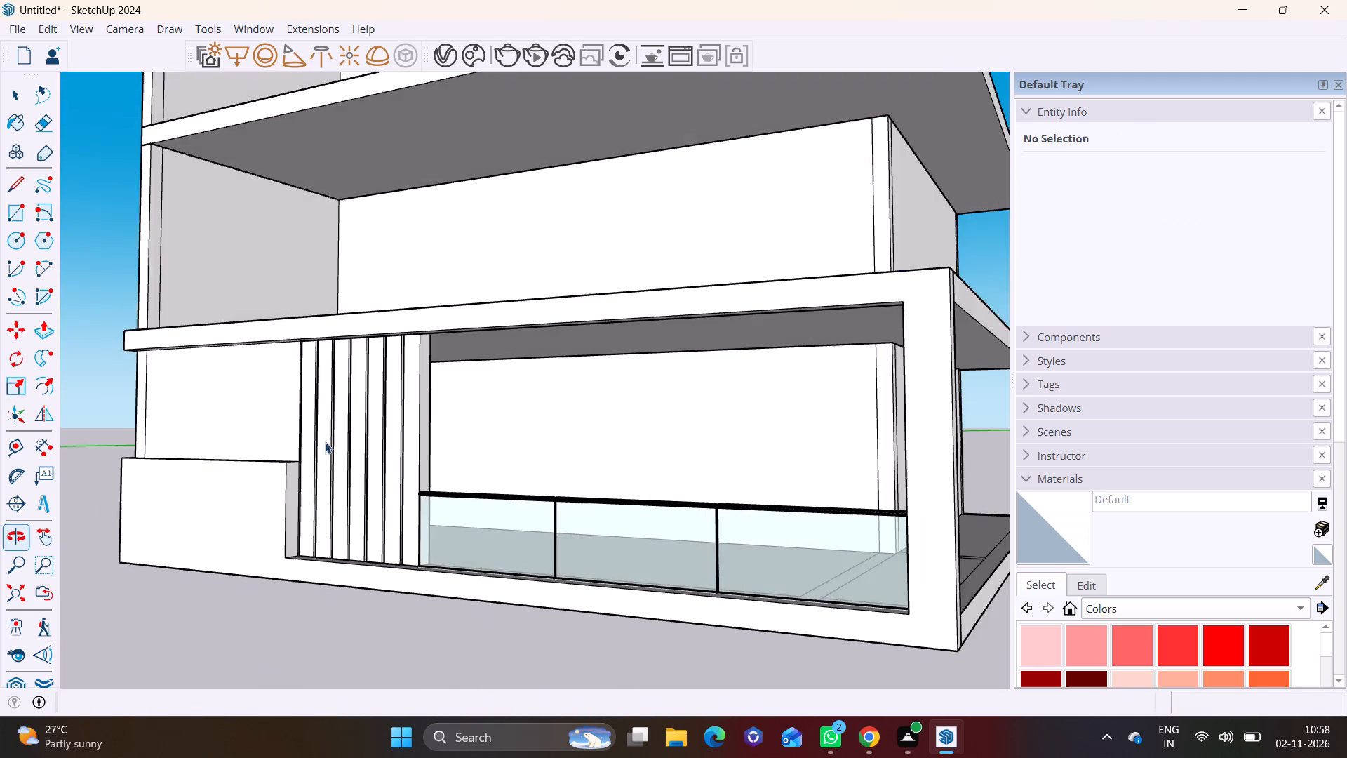
{"action": "scroll", "coordinate": [619, 516], "scroll_direction": "down", "scroll_amount": 7}
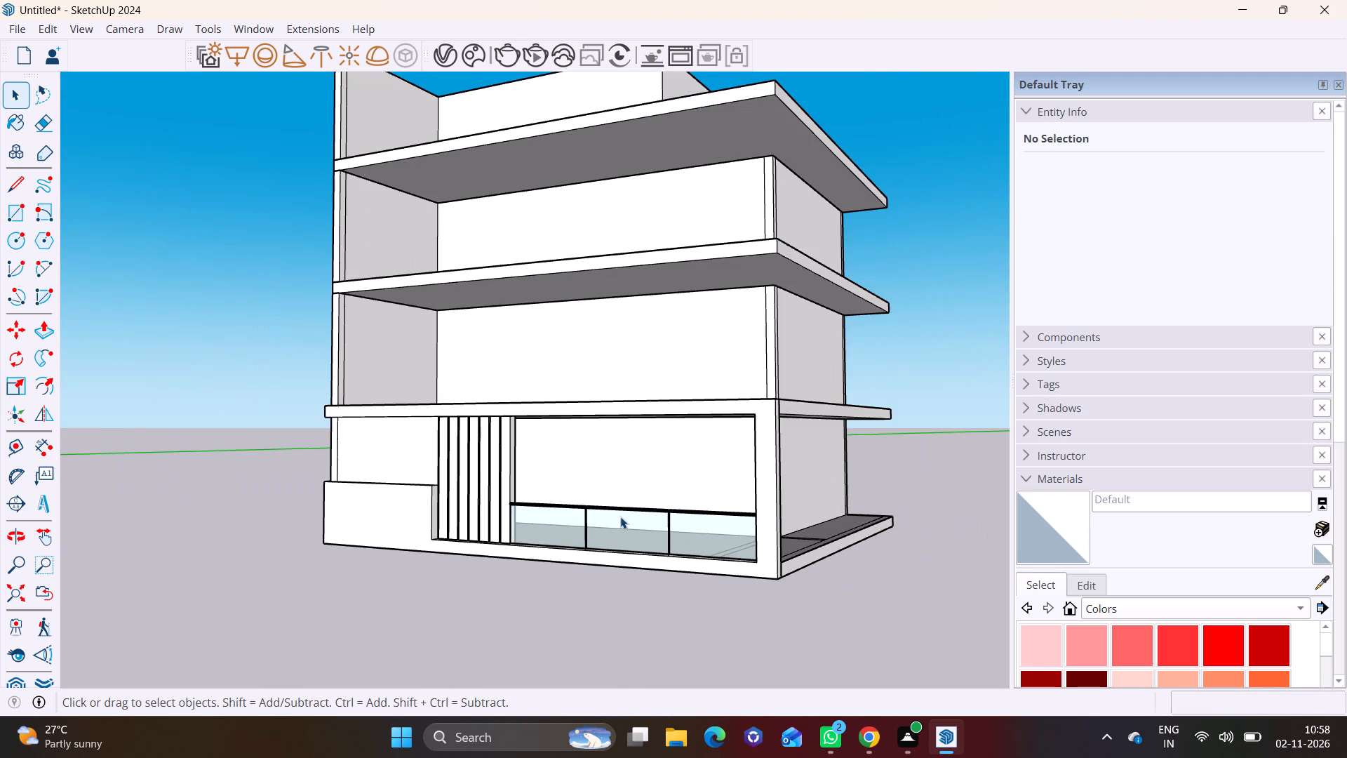
{"action": "scroll", "coordinate": [637, 489], "scroll_direction": "down", "scroll_amount": 2}
{"action": "middle_click_drag", "start_coordinate": [653, 519], "coordinate": [361, 527]}
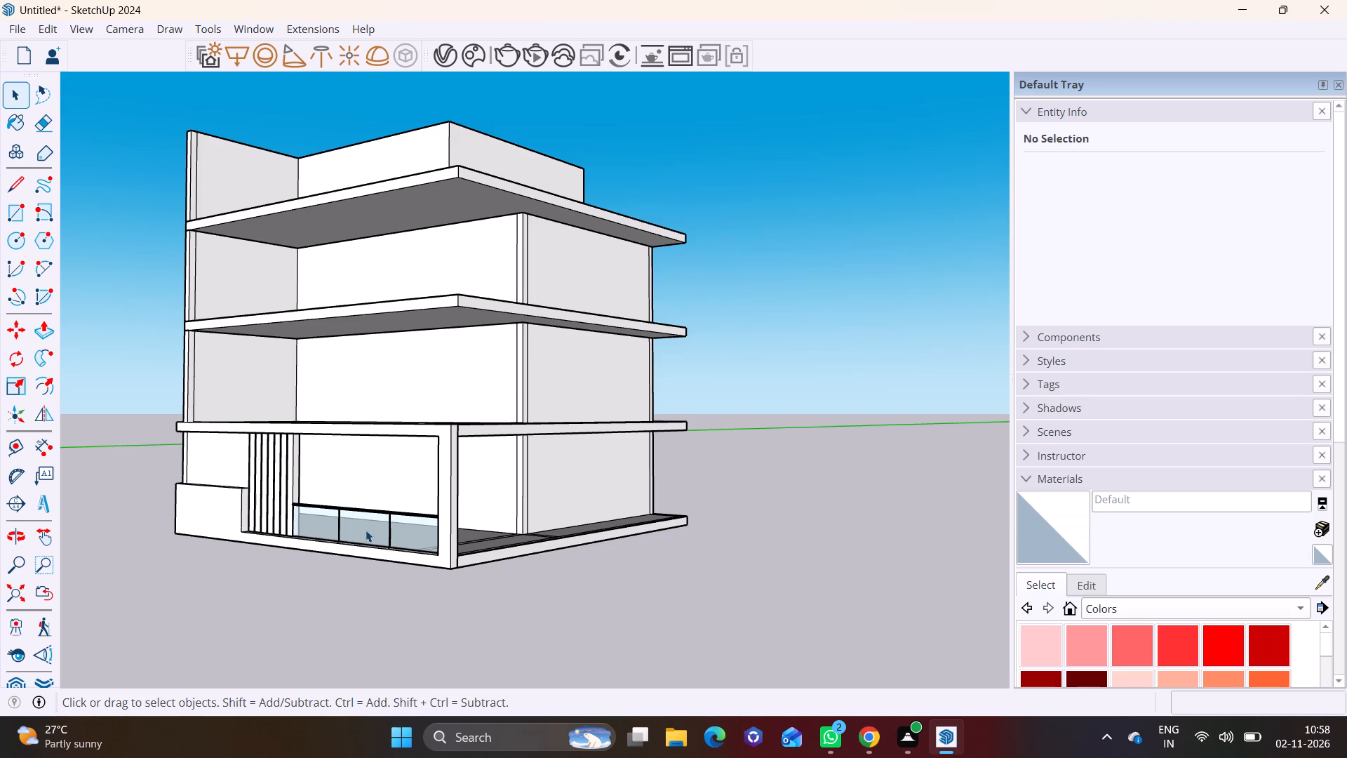
{"action": "scroll", "coordinate": [370, 531], "scroll_direction": "down", "scroll_amount": 2}
{"action": "middle_click_drag", "start_coordinate": [515, 540], "coordinate": [416, 561]}
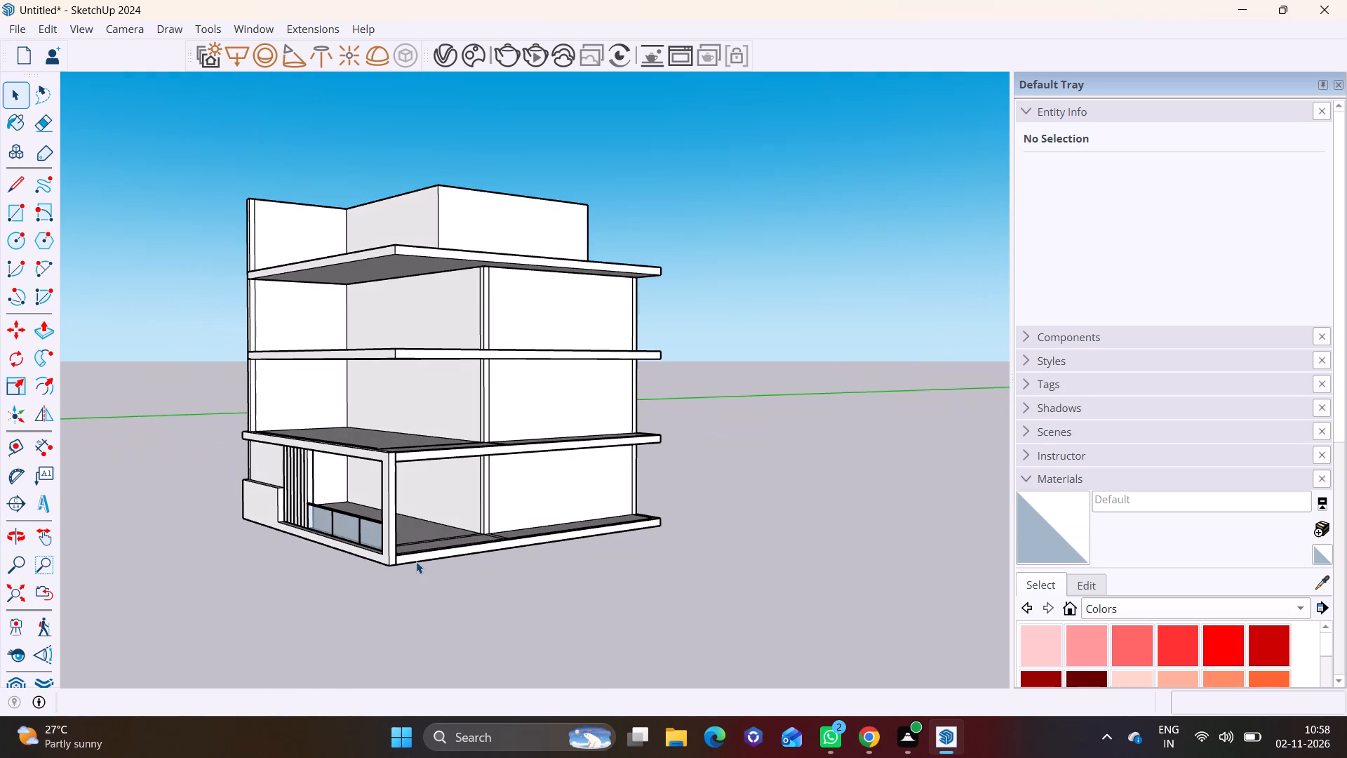
{"action": "middle_click_drag", "start_coordinate": [614, 489], "coordinate": [635, 563]}
{"action": "scroll", "coordinate": [641, 499], "scroll_direction": "up", "scroll_amount": 2}
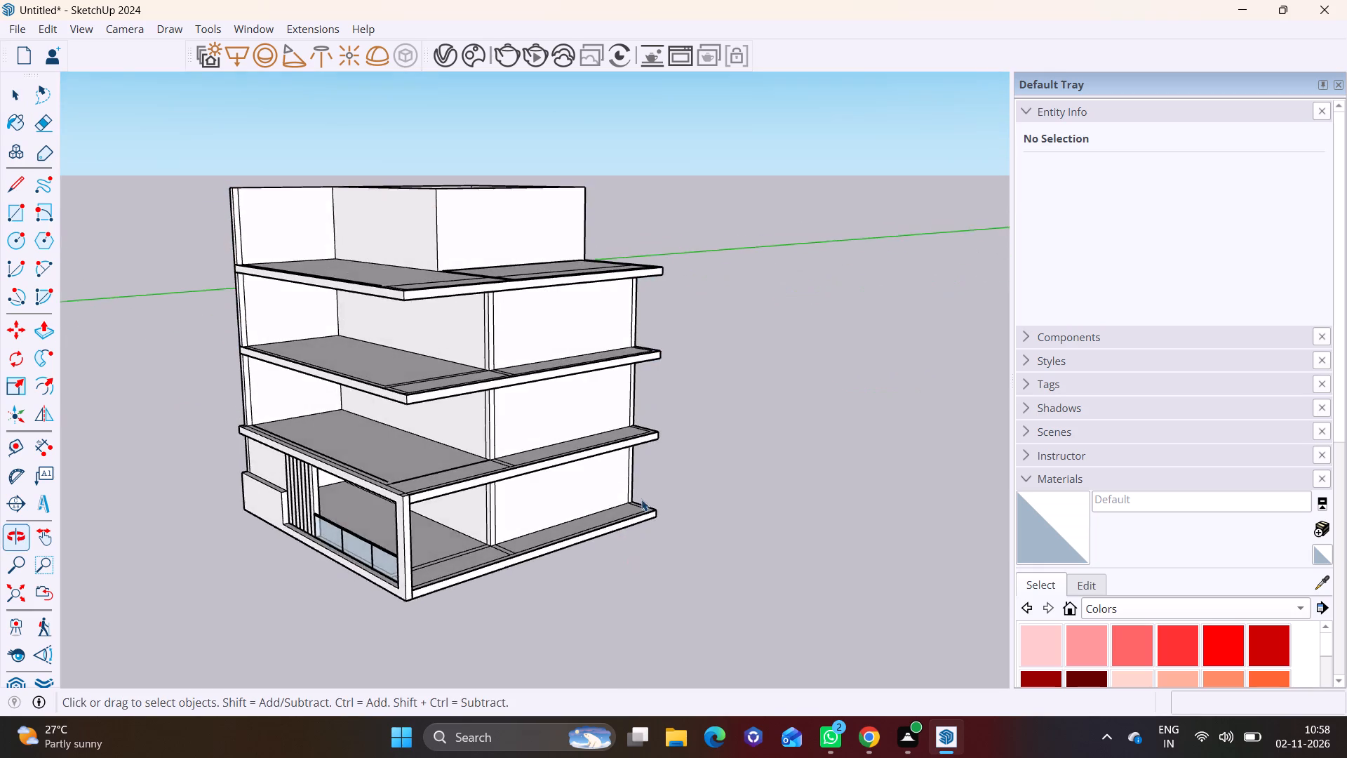
{"action": "scroll", "coordinate": [641, 499], "scroll_direction": "up", "scroll_amount": 12}
{"action": "left_click", "coordinate": [15, 217]}
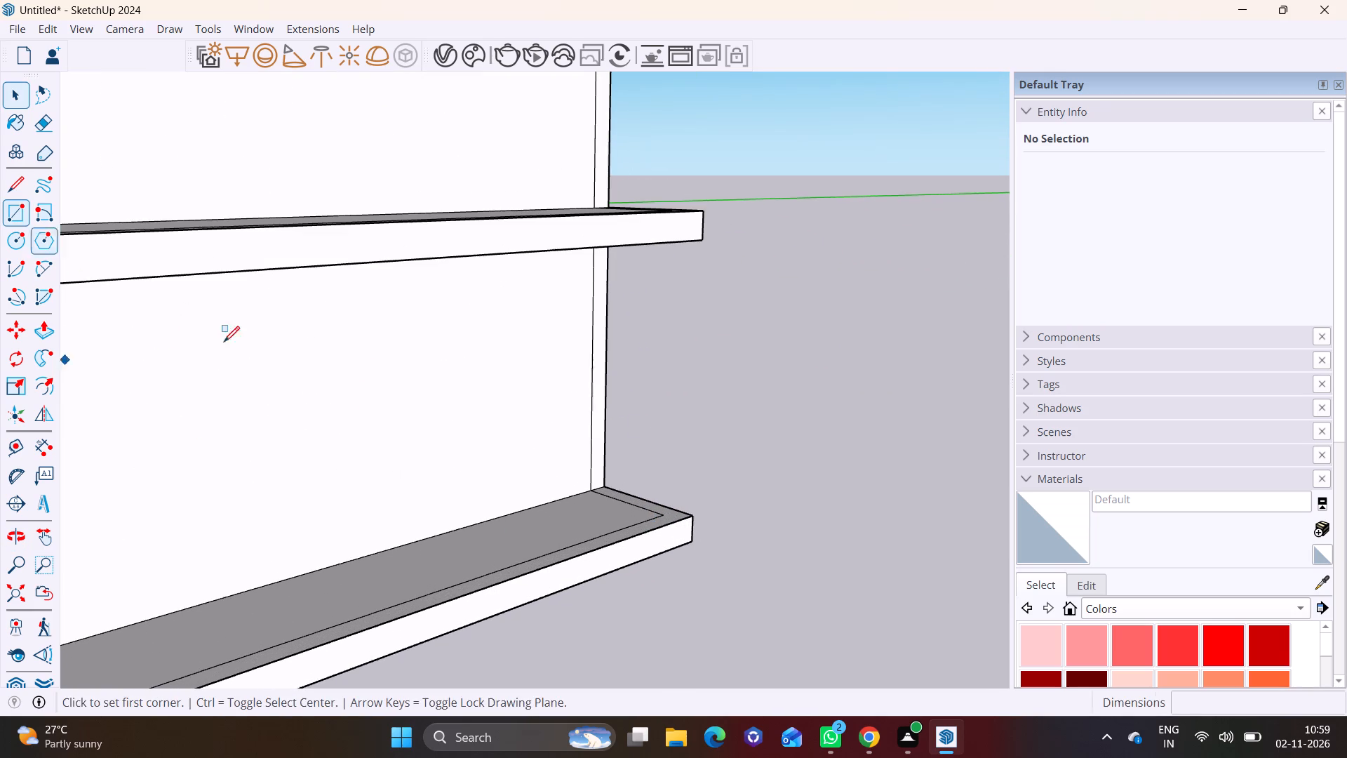
{"action": "middle_click_drag", "start_coordinate": [800, 470], "coordinate": [767, 590]}
{"action": "scroll", "coordinate": [676, 571], "scroll_direction": "up", "scroll_amount": 3}
{"action": "middle_click_drag", "start_coordinate": [654, 574], "coordinate": [655, 405], "text": "shift"}
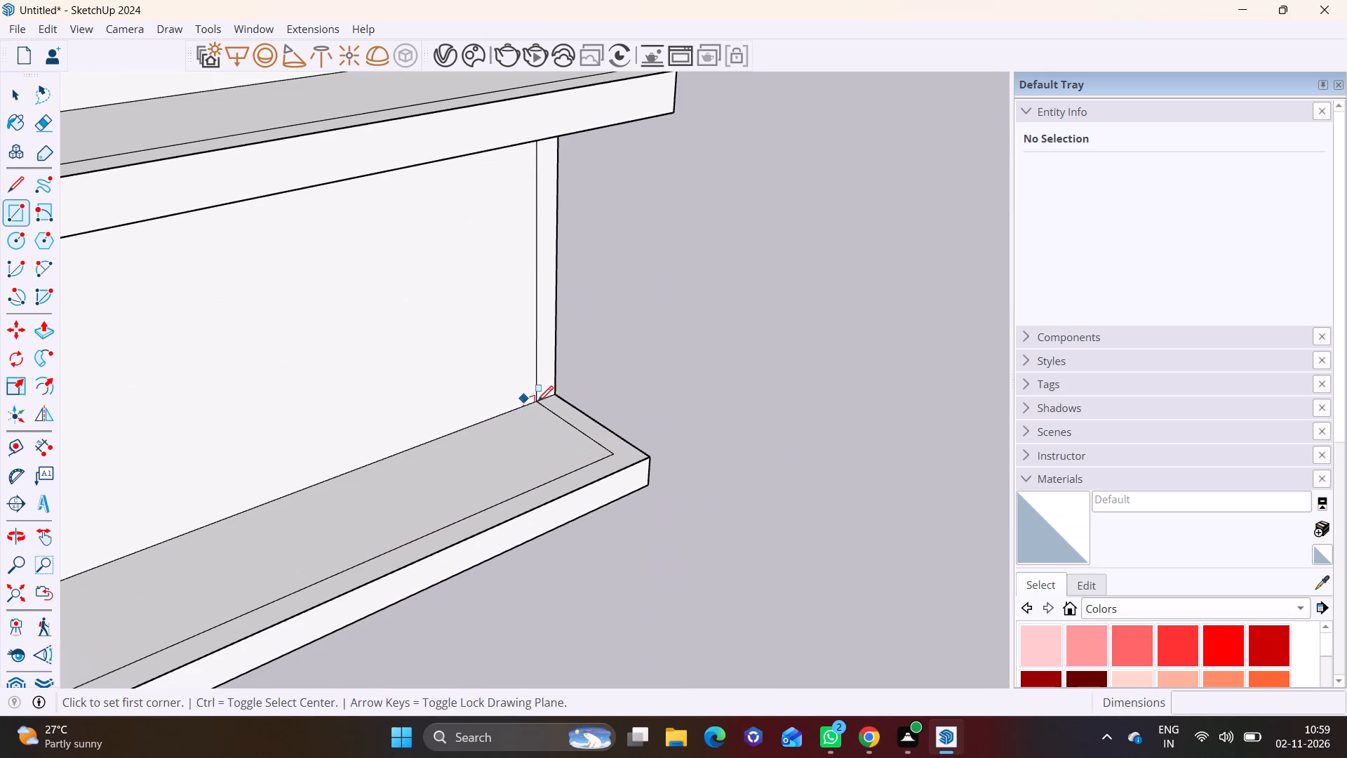
{"action": "left_click", "coordinate": [540, 401]}
{"action": "left_click", "coordinate": [647, 460]}
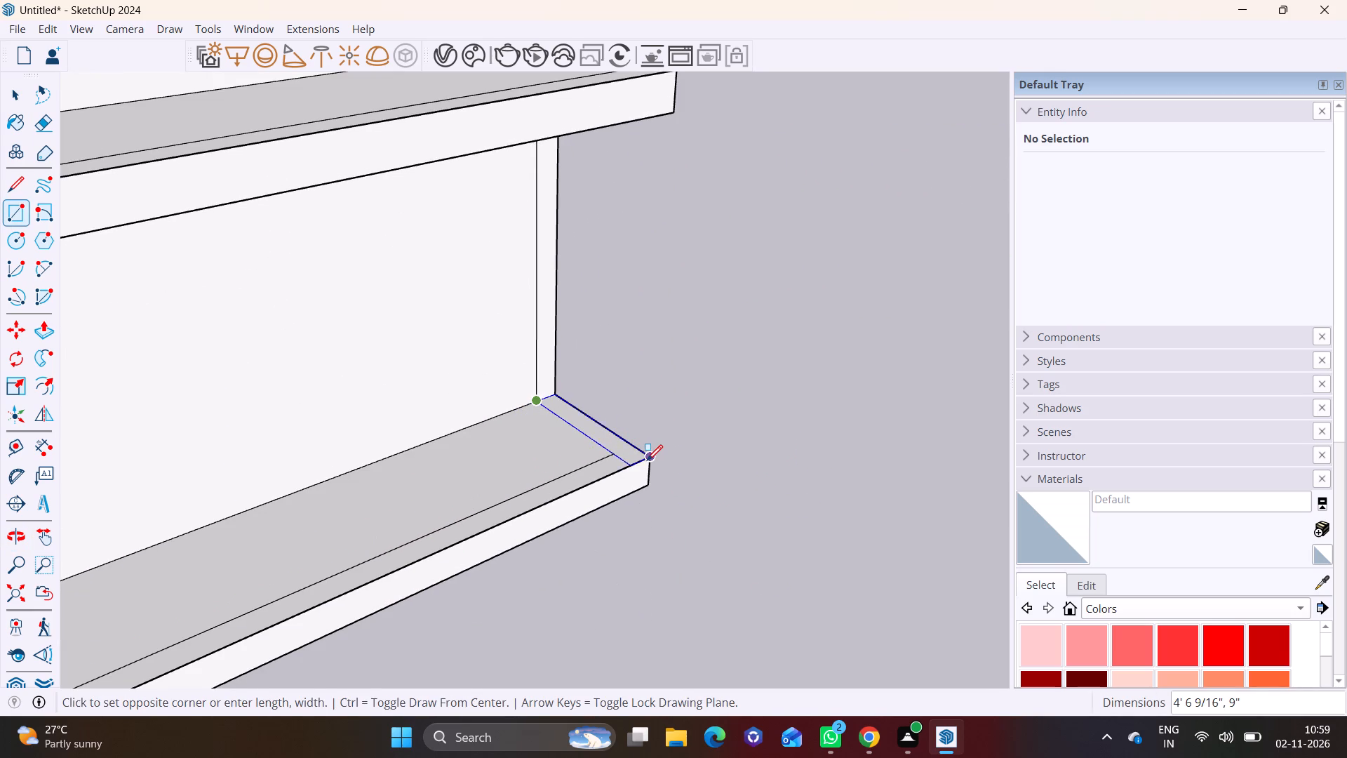
Push/Pull the narrow terrace-end rectangle upward to form a low parapet.
{"action": "key", "text": "space"}
{"action": "left_click", "coordinate": [610, 440]}
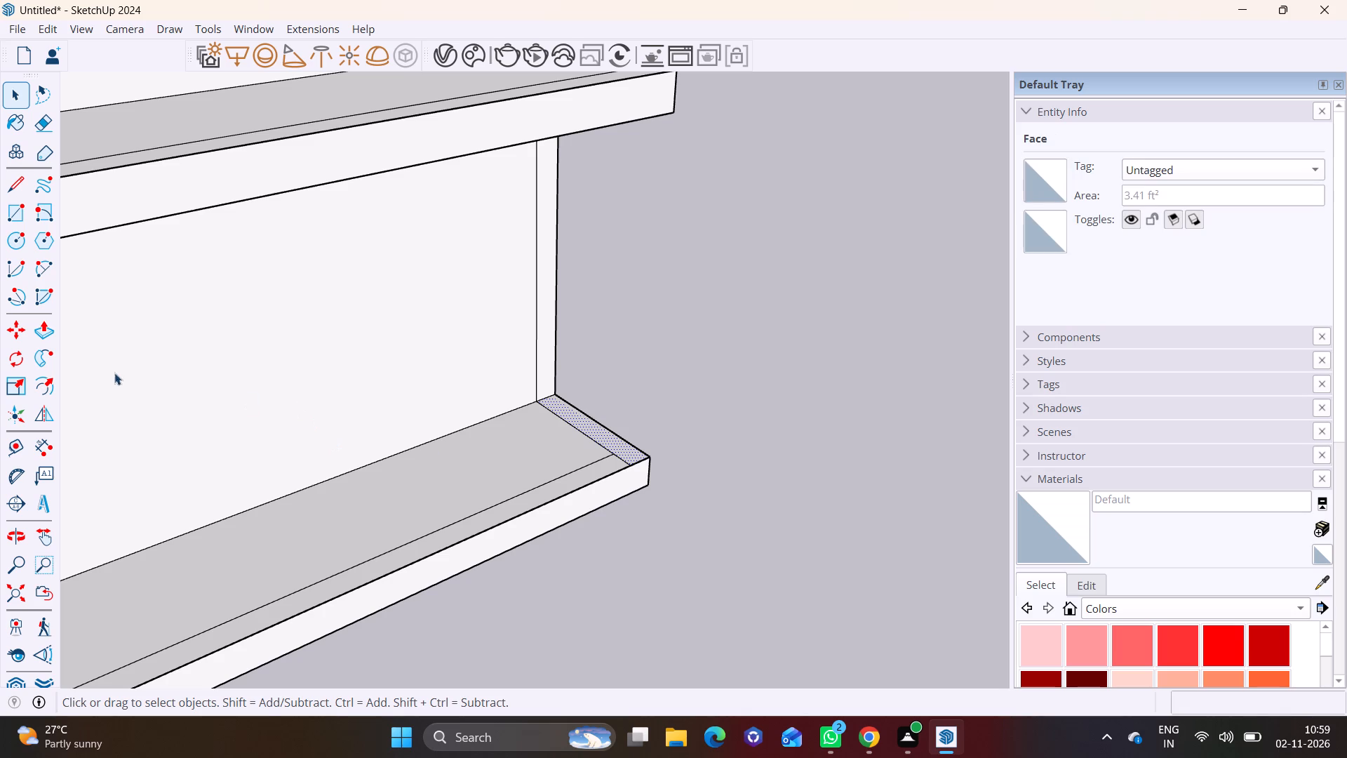
{"action": "left_click", "coordinate": [46, 337]}
{"action": "left_click", "coordinate": [610, 444]}
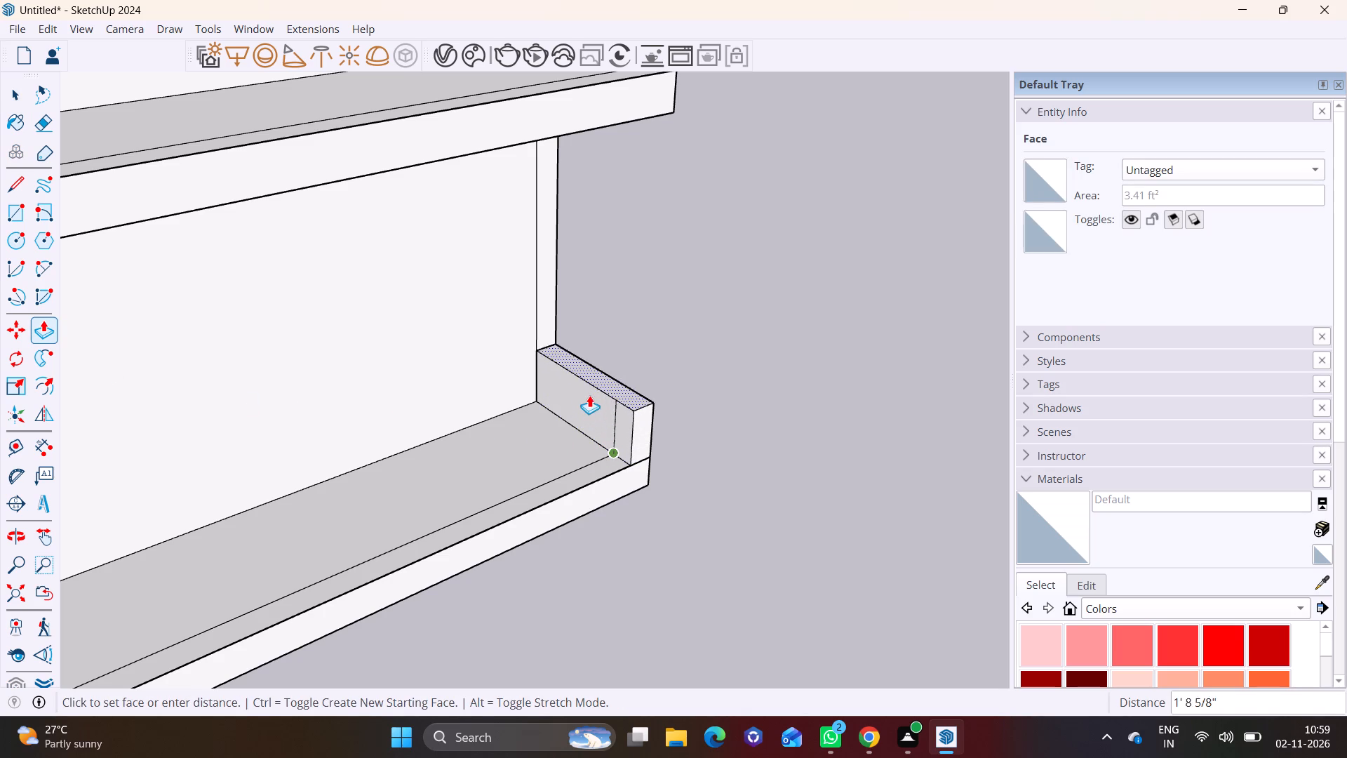
{"action": "left_click", "coordinate": [587, 373]}
{"action": "key", "text": "space"}
Push/Pull the parapet's inner end face along the terrace's outer edge to line up with the wall corner, and clear the selection.
{"action": "left_click", "coordinate": [615, 429]}
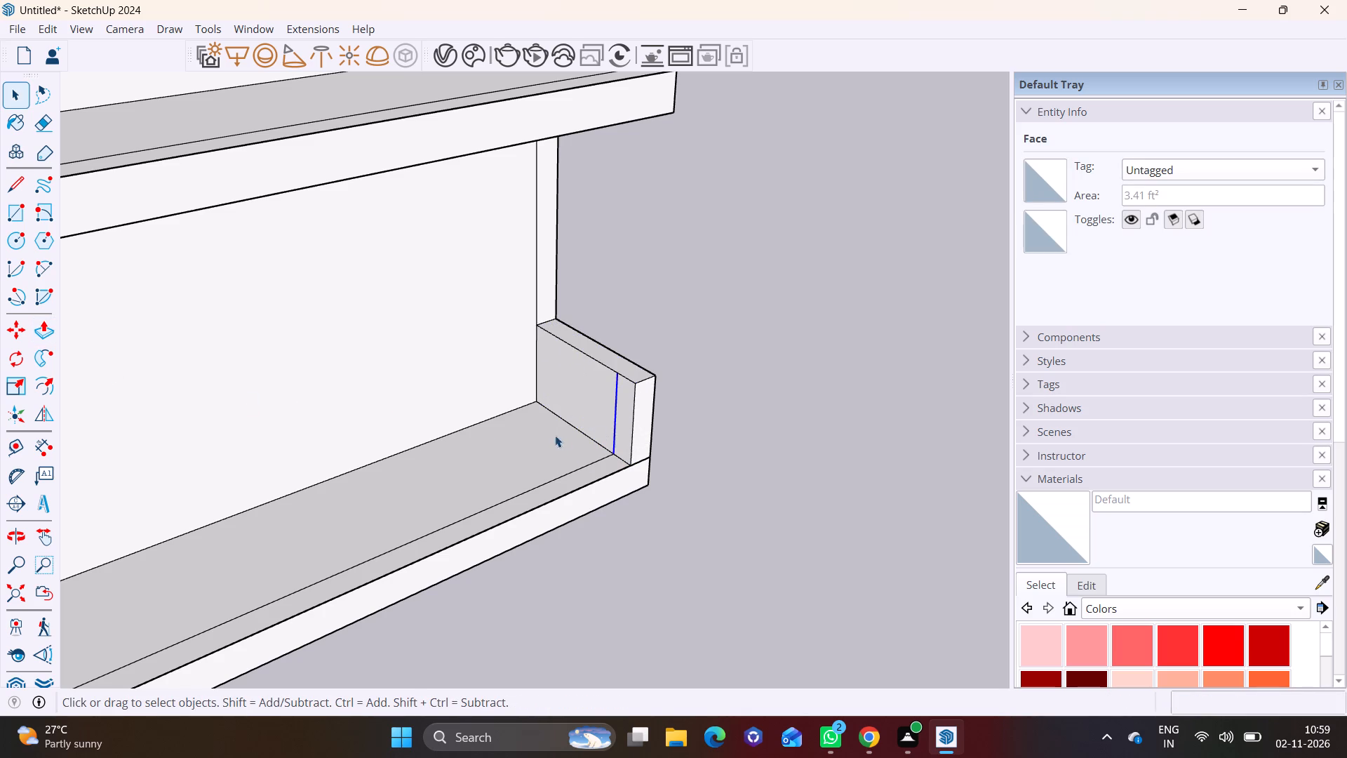
{"action": "left_click", "coordinate": [629, 413]}
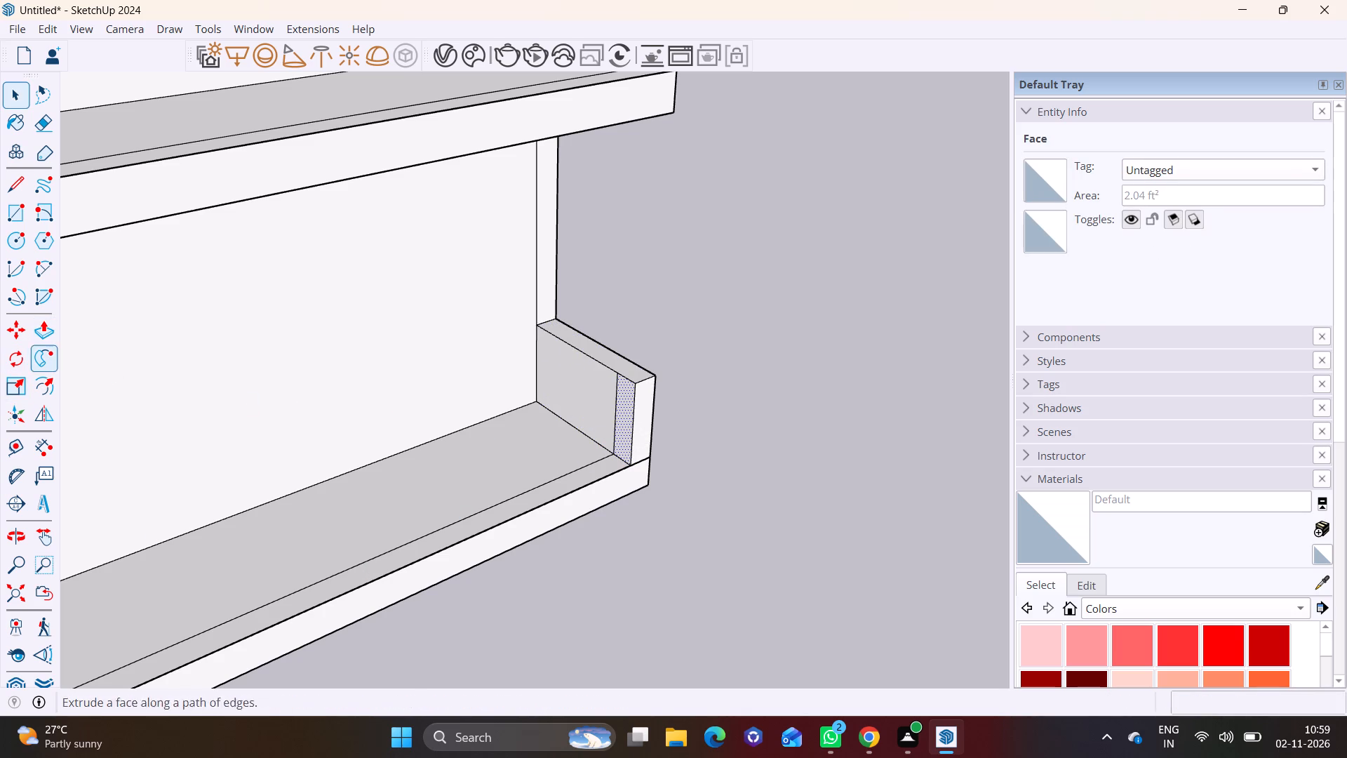
{"action": "left_click", "coordinate": [39, 331]}
{"action": "left_click", "coordinate": [625, 427]}
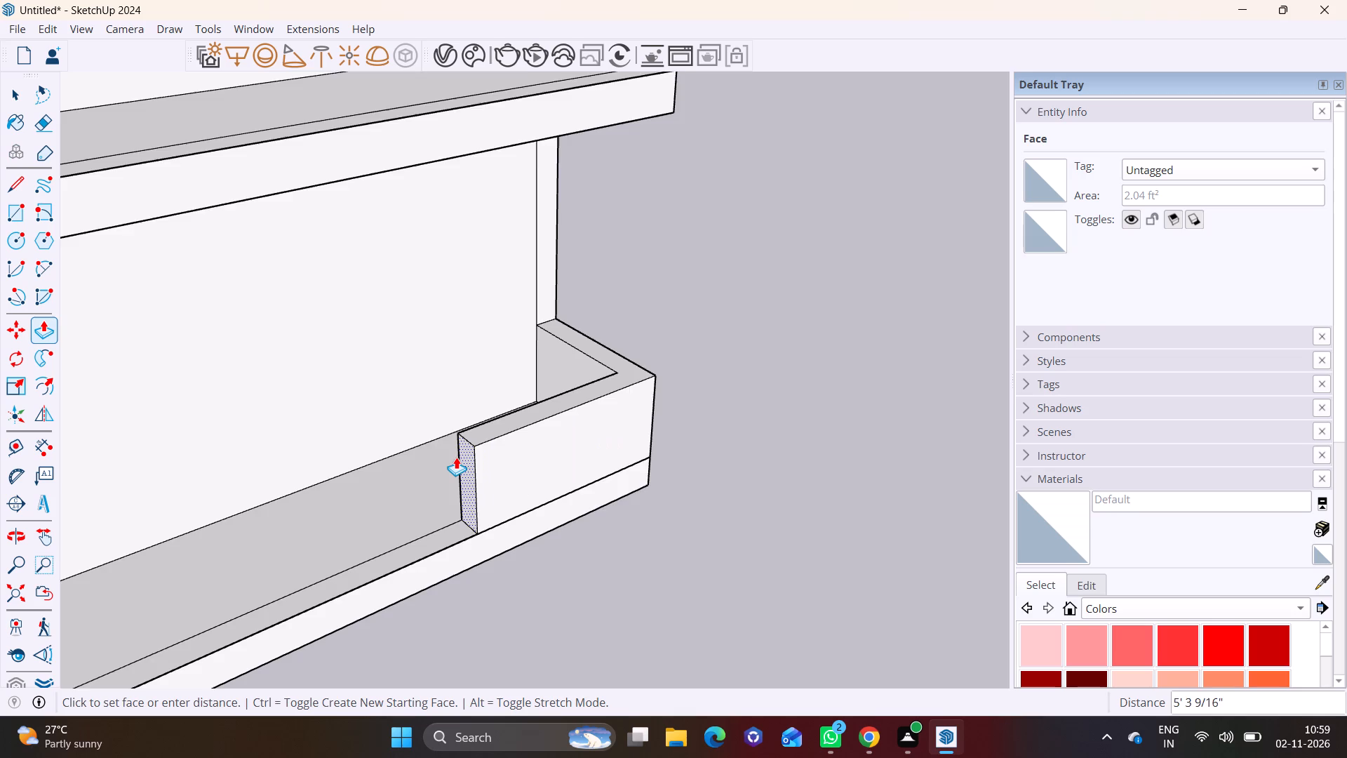
{"action": "scroll", "coordinate": [456, 457], "scroll_direction": "down", "scroll_amount": 4}
{"action": "middle_click_drag", "start_coordinate": [331, 501], "coordinate": [760, 359], "text": "shift"}
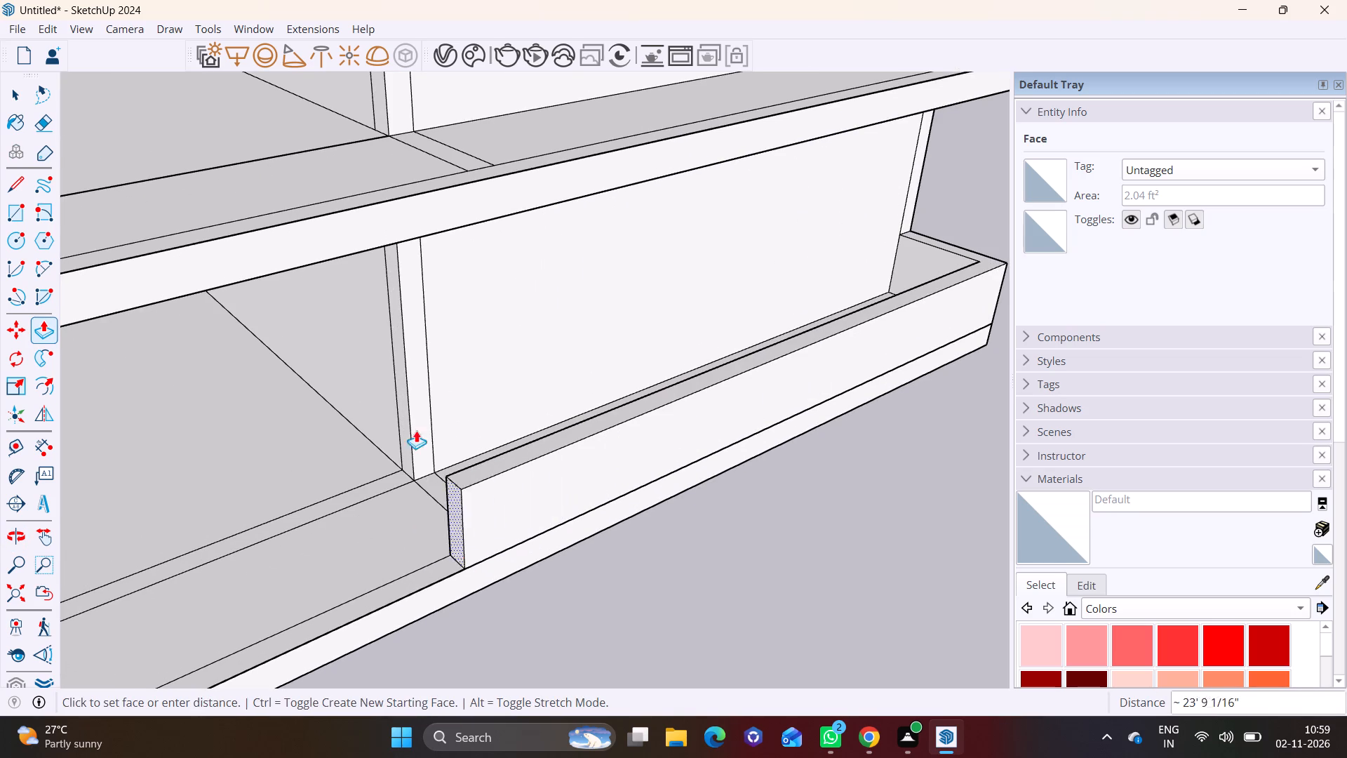
{"action": "left_click", "coordinate": [413, 399]}
{"action": "key", "text": "space"}
{"action": "left_click", "coordinate": [646, 561]}
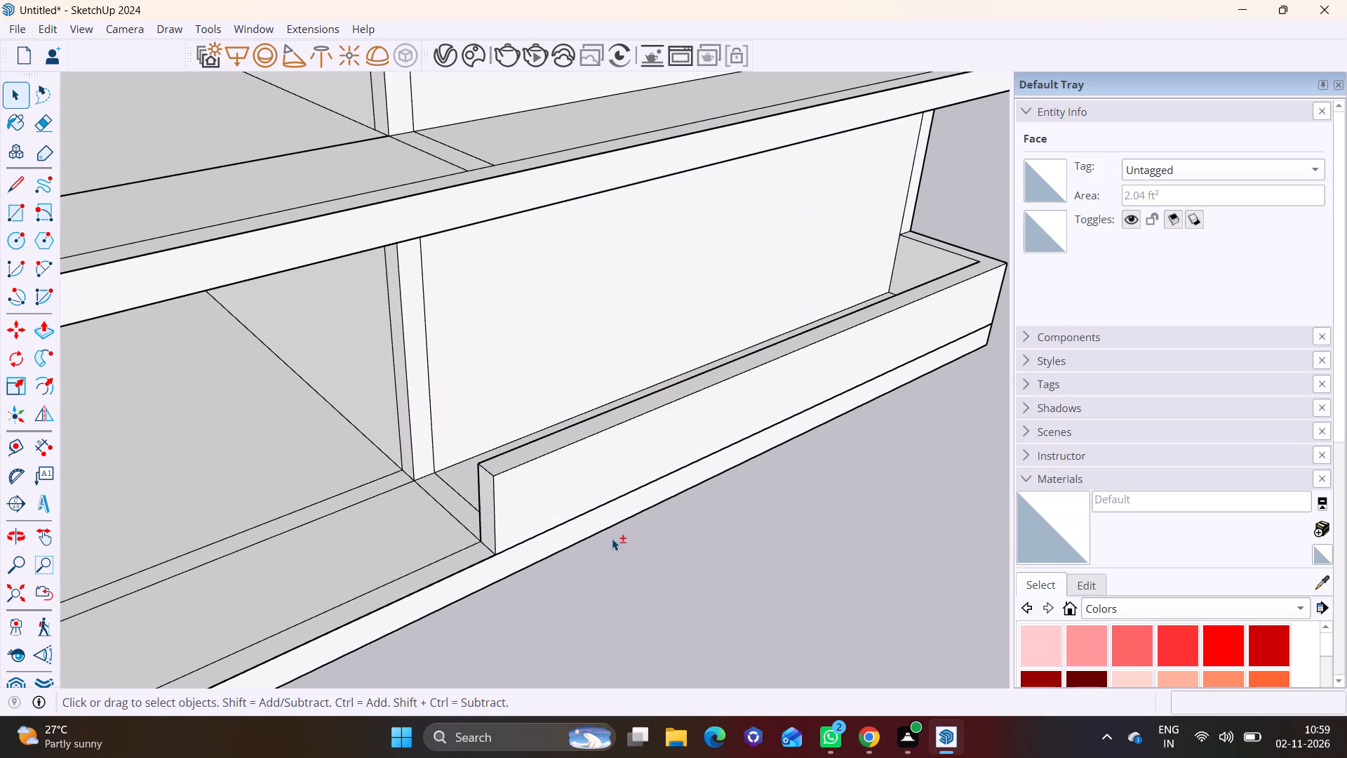
Copy the front terrace's glass railing about 34' 8 3/8" away to the open ground outside the building.
{"action": "middle_click_drag", "start_coordinate": [611, 536], "coordinate": [761, 411], "text": "shift"}
{"action": "scroll", "coordinate": [707, 469], "scroll_direction": "down", "scroll_amount": 2}
{"action": "scroll", "coordinate": [202, 493], "scroll_direction": "down", "scroll_amount": 3}
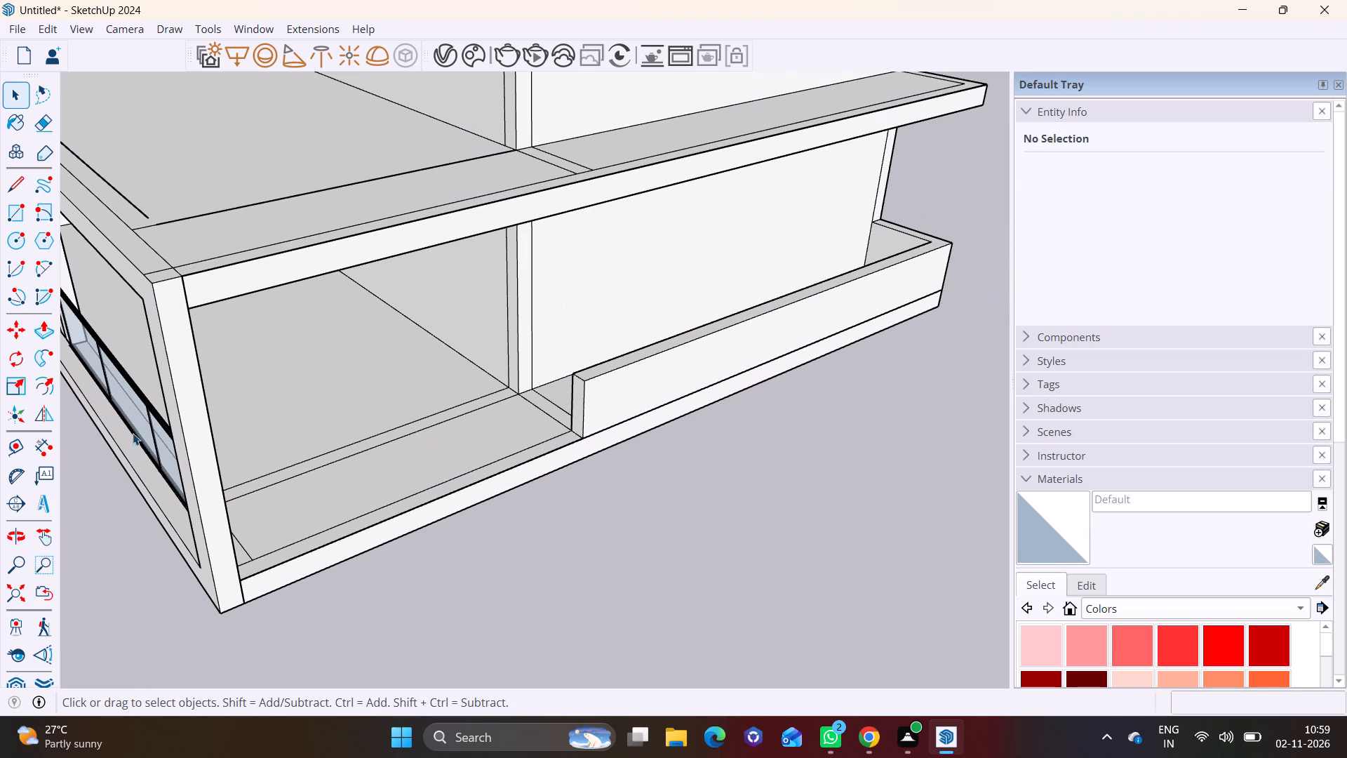
{"action": "left_click", "coordinate": [142, 426]}
{"action": "scroll", "coordinate": [289, 521], "scroll_direction": "down", "scroll_amount": 8}
{"action": "middle_click_drag", "start_coordinate": [443, 519], "coordinate": [337, 445], "text": "shift"}
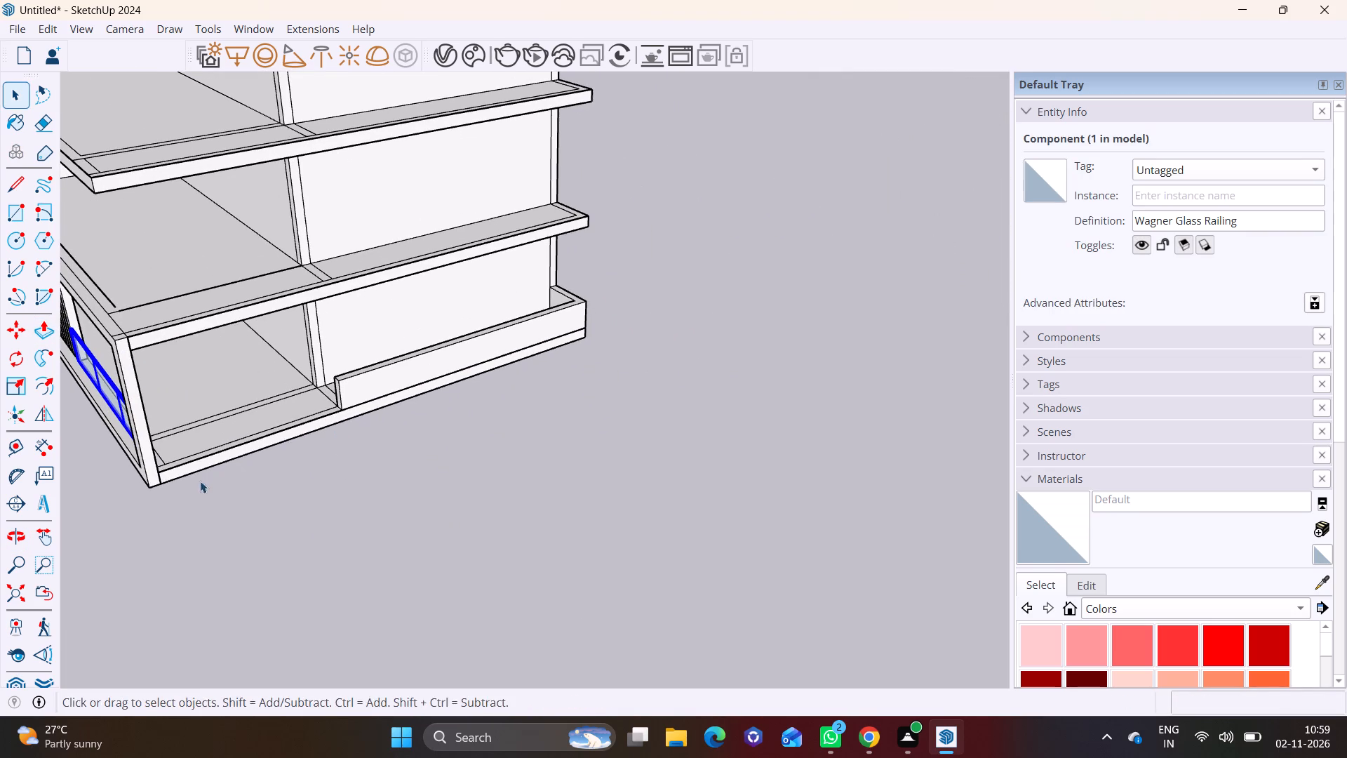
{"action": "key", "text": "m"}
{"action": "left_click", "coordinate": [113, 393]}
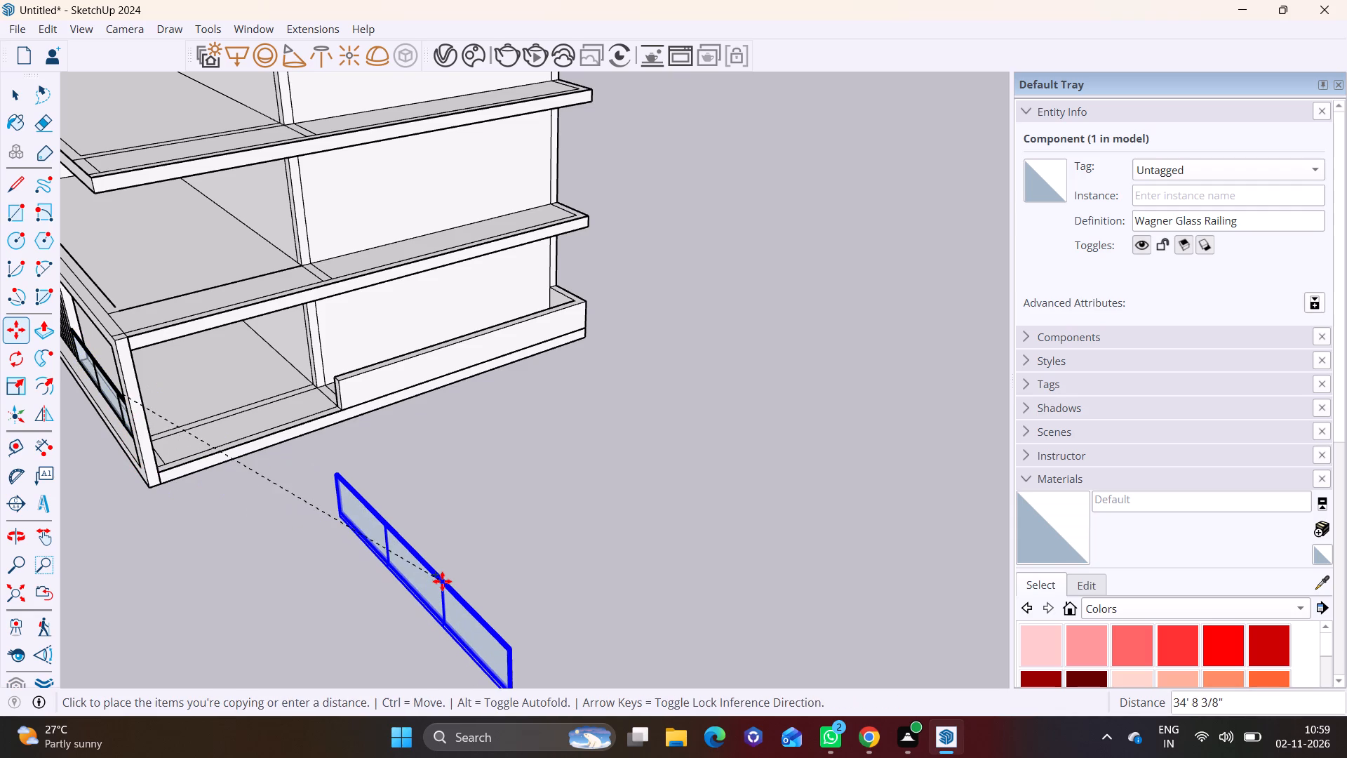
{"action": "left_click", "coordinate": [442, 580]}
Rotate the copied glass railing 90 degrees in the horizontal plane so it runs parallel to the side terrace.
{"action": "middle_click_drag", "start_coordinate": [568, 576], "coordinate": [445, 561]}
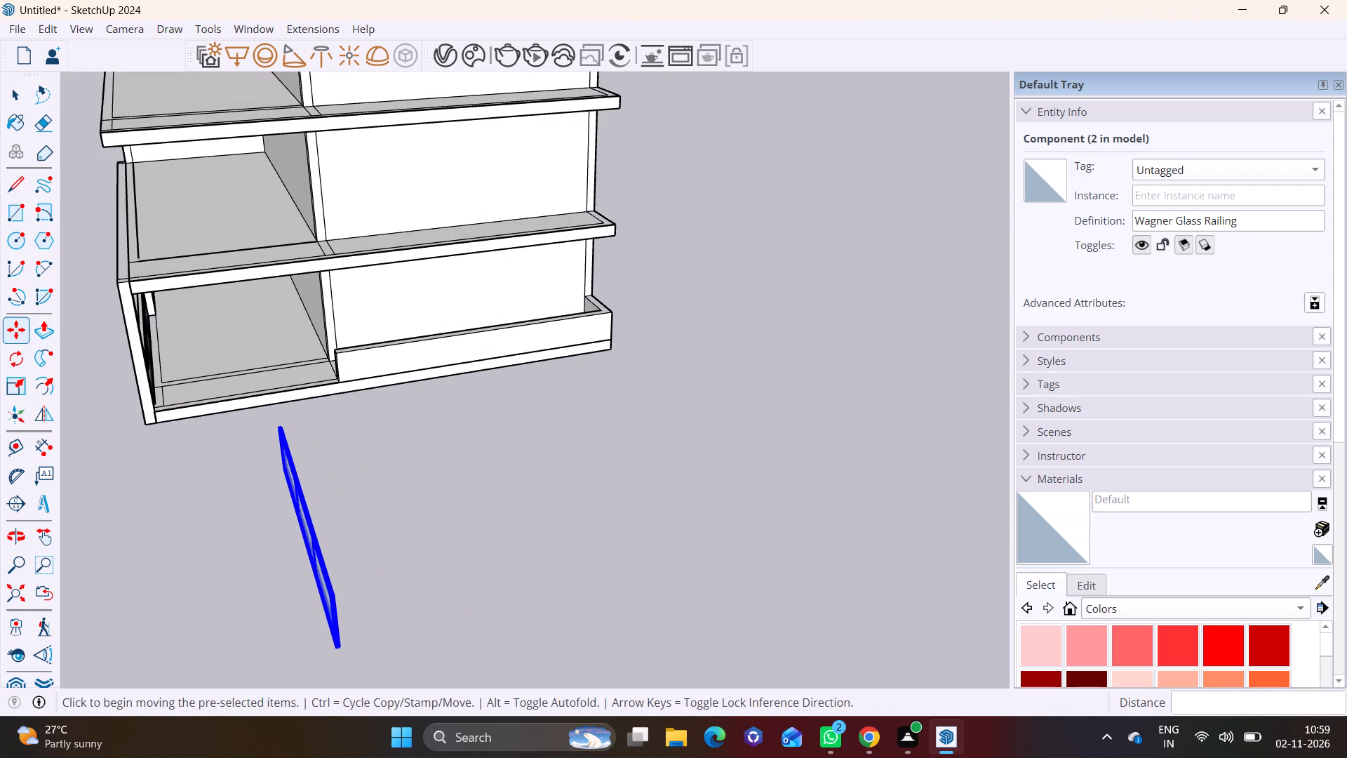
{"action": "left_click", "coordinate": [20, 350]}
{"action": "left_click", "coordinate": [384, 523]}
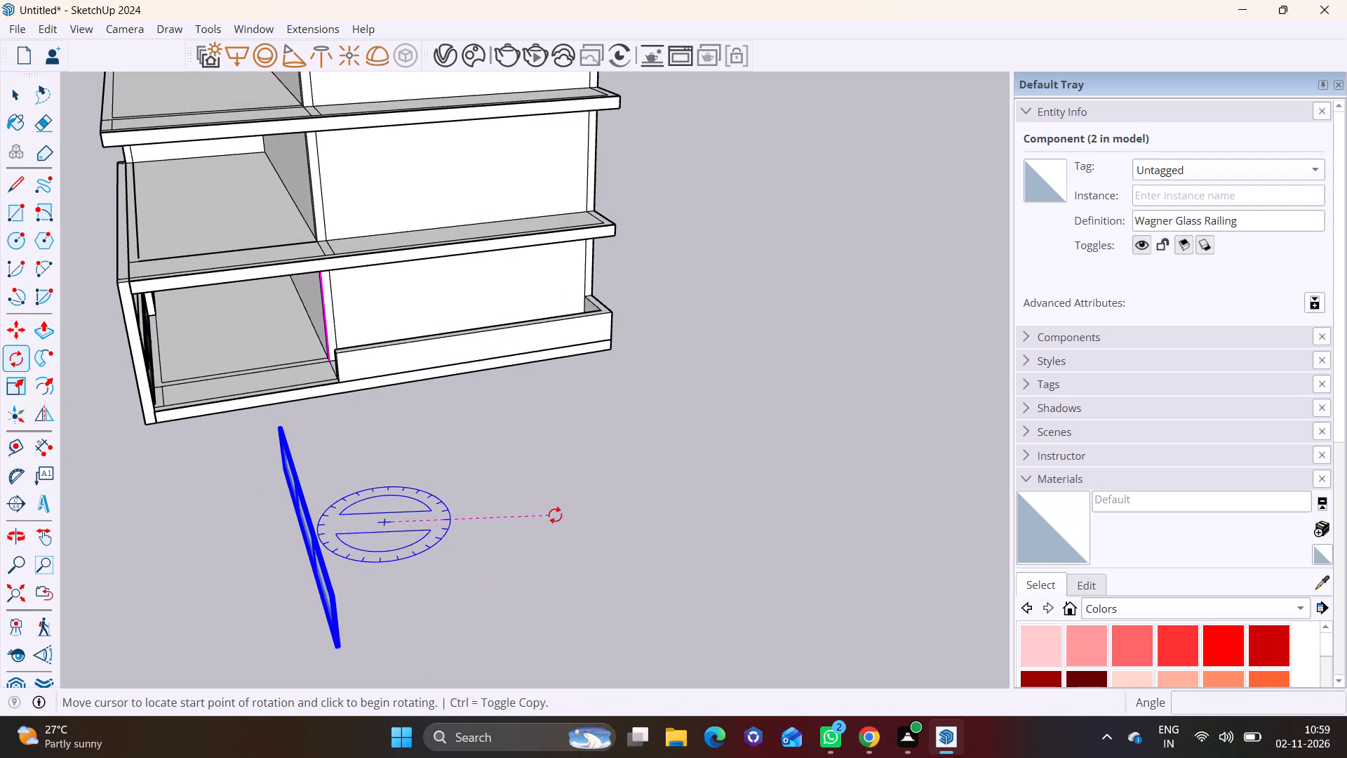
{"action": "left_click", "coordinate": [553, 481]}
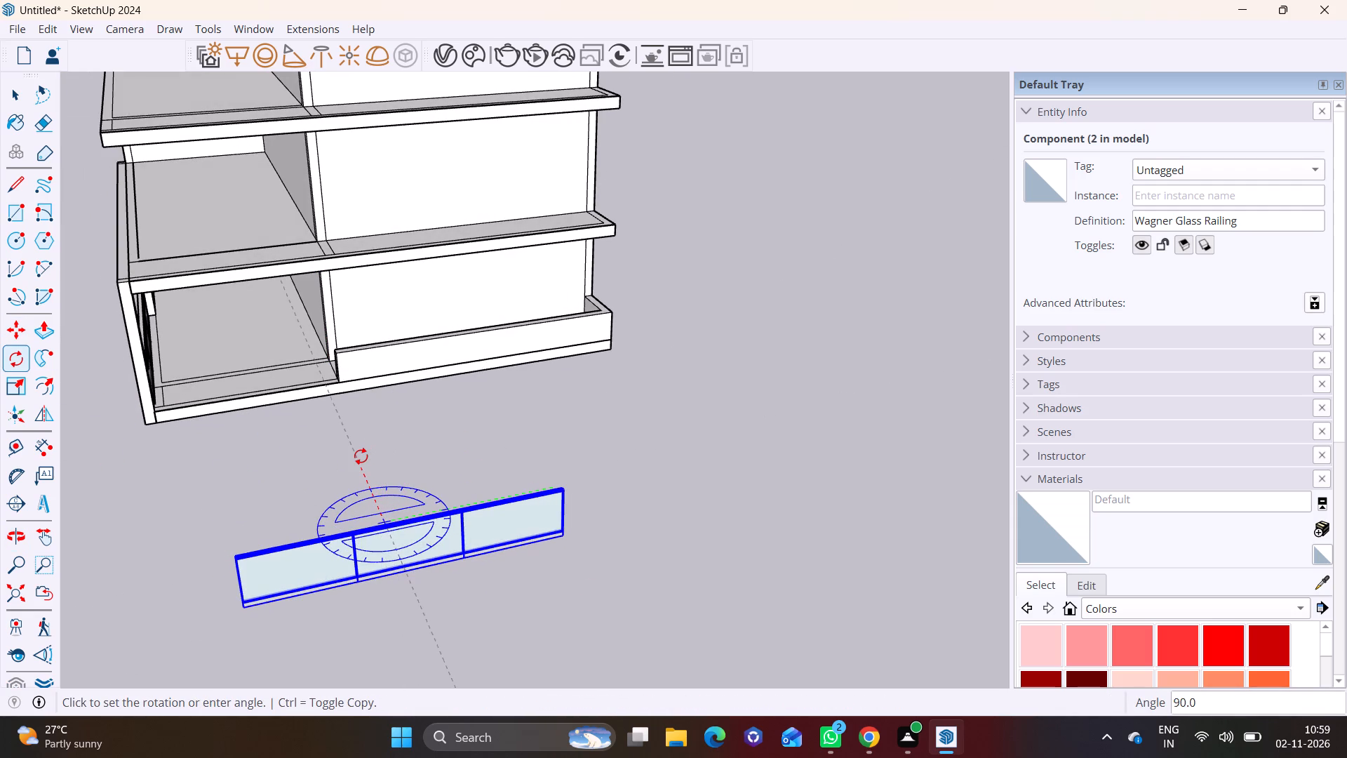
{"action": "left_click", "coordinate": [361, 456]}
Move the rotated railing by its lower end corner onto the side terrace, against the frame's corner post.
{"action": "key", "text": "m"}
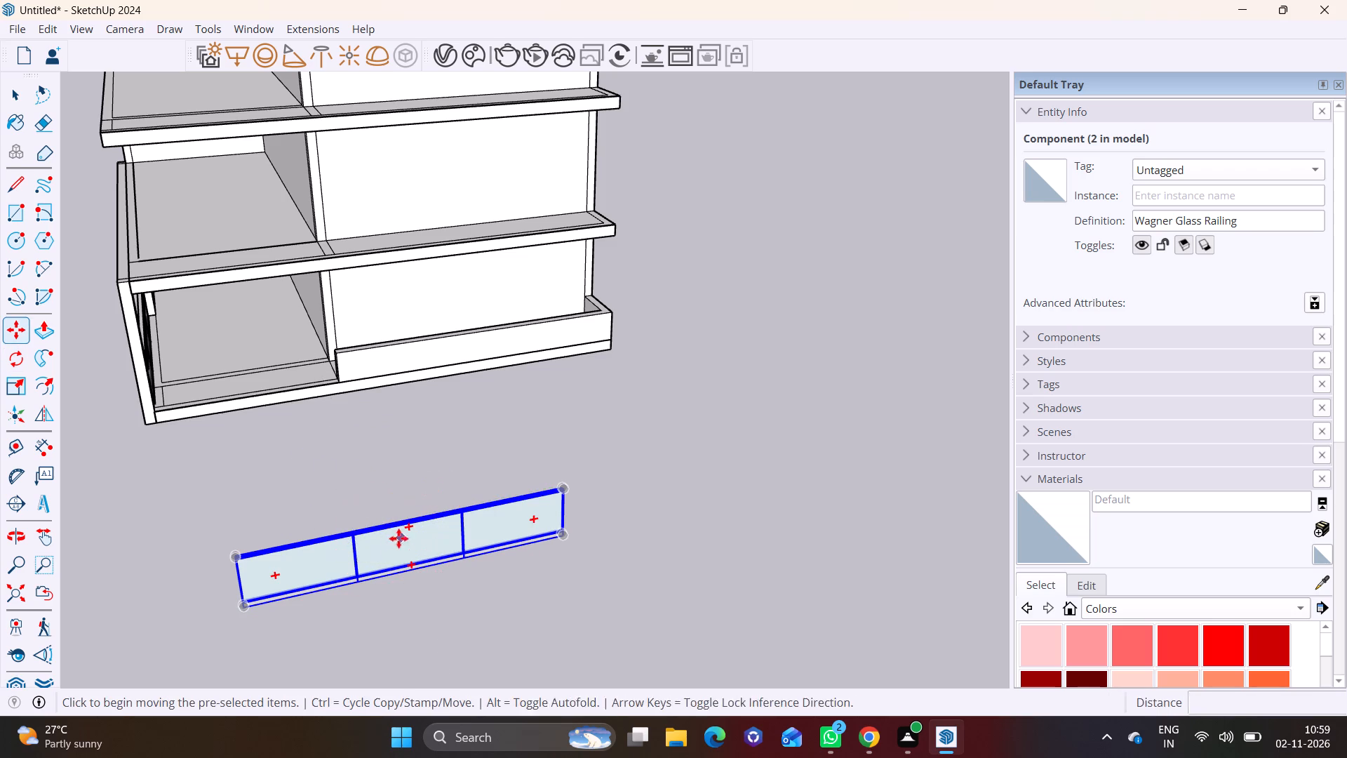
{"action": "left_click_drag", "start_coordinate": [246, 601], "coordinate": [244, 594]}
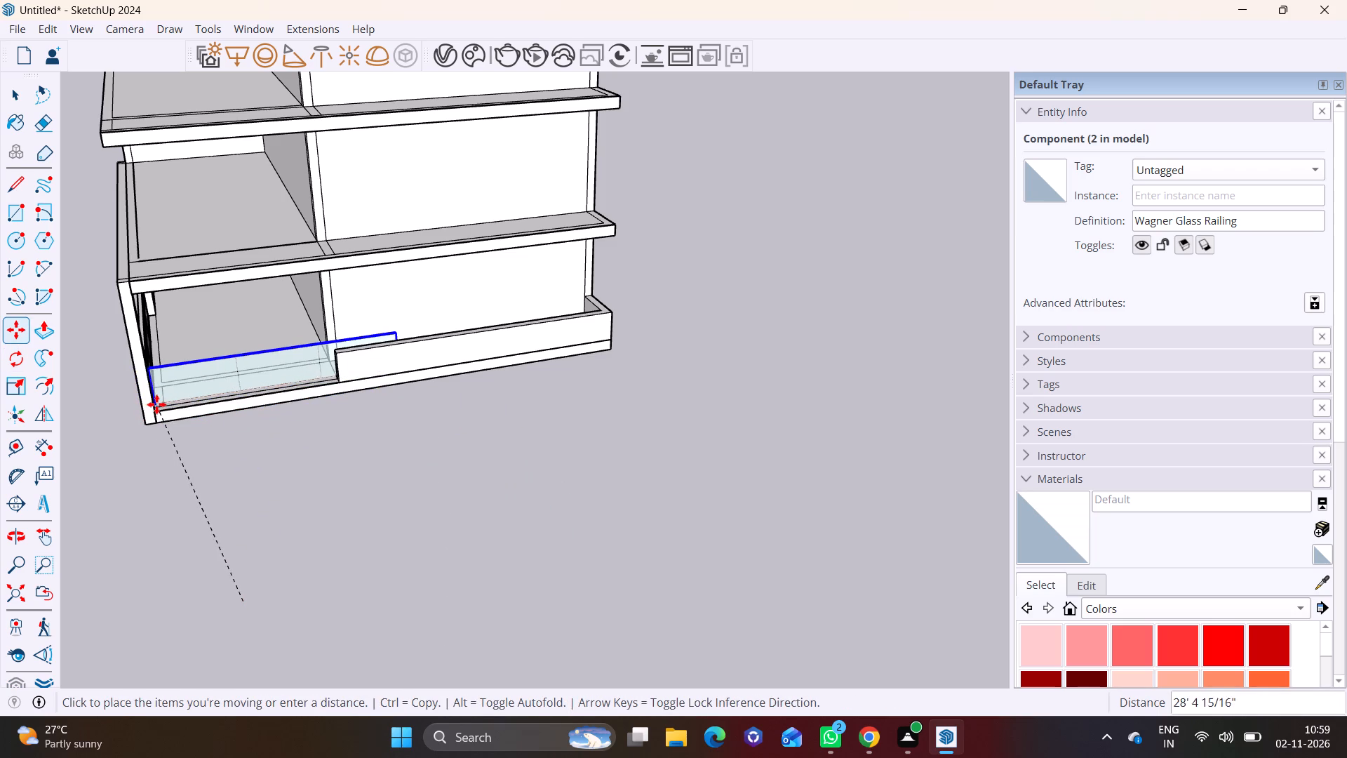
{"action": "left_click", "coordinate": [154, 404]}
Shorten the side railing along the green axis in two scalings, about 0.74 and 0.84, so it stops before the parapet.
{"action": "middle_click_drag", "start_coordinate": [421, 408], "coordinate": [587, 318]}
{"action": "scroll", "coordinate": [551, 340], "scroll_direction": "up", "scroll_amount": 3}
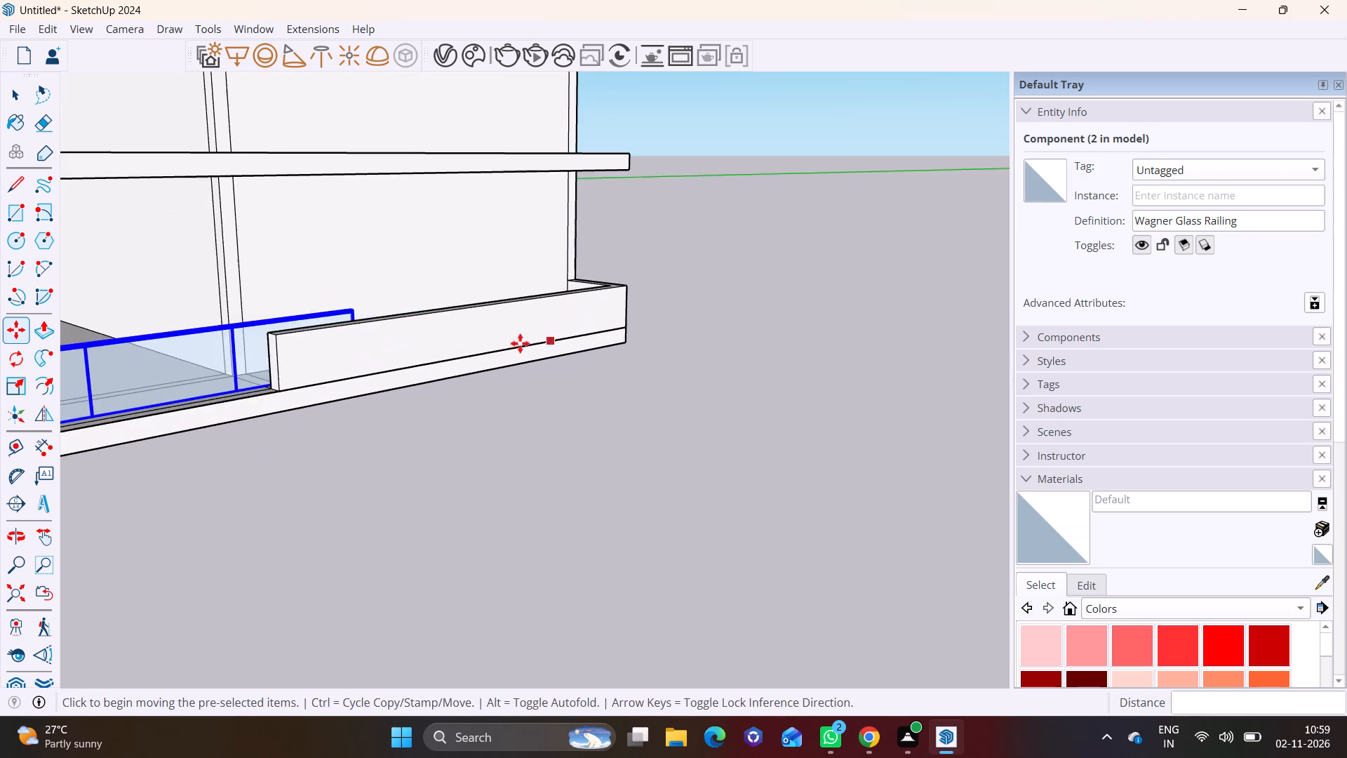
{"action": "scroll", "coordinate": [520, 343], "scroll_direction": "up", "scroll_amount": 5}
{"action": "middle_click_drag", "start_coordinate": [413, 359], "coordinate": [899, 387], "text": "shift"}
{"action": "middle_click_drag", "start_coordinate": [709, 507], "coordinate": [226, 600]}
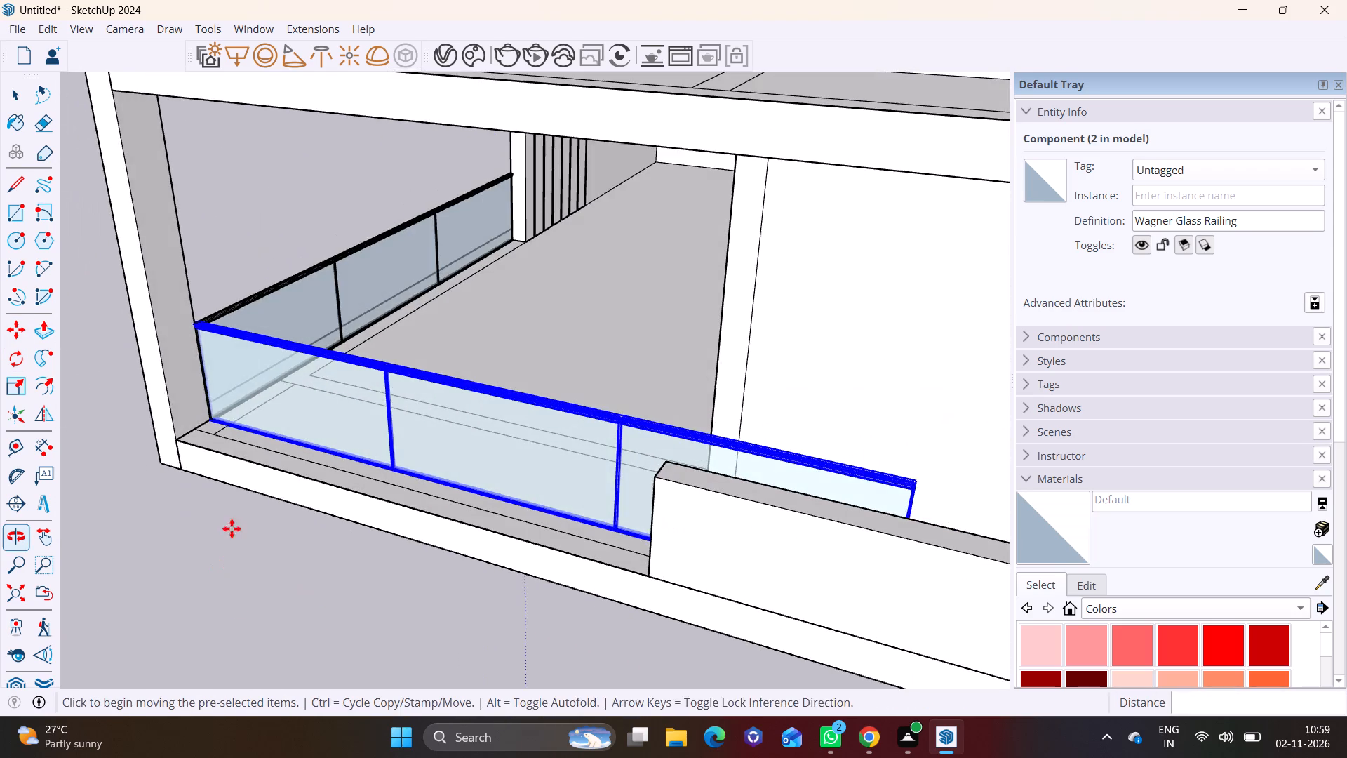
{"action": "scroll", "coordinate": [447, 468], "scroll_direction": "down", "scroll_amount": 3}
{"action": "middle_click_drag", "start_coordinate": [518, 481], "coordinate": [334, 453], "text": "shift"}
{"action": "key", "text": "space"}
{"action": "left_click", "coordinate": [495, 438]}
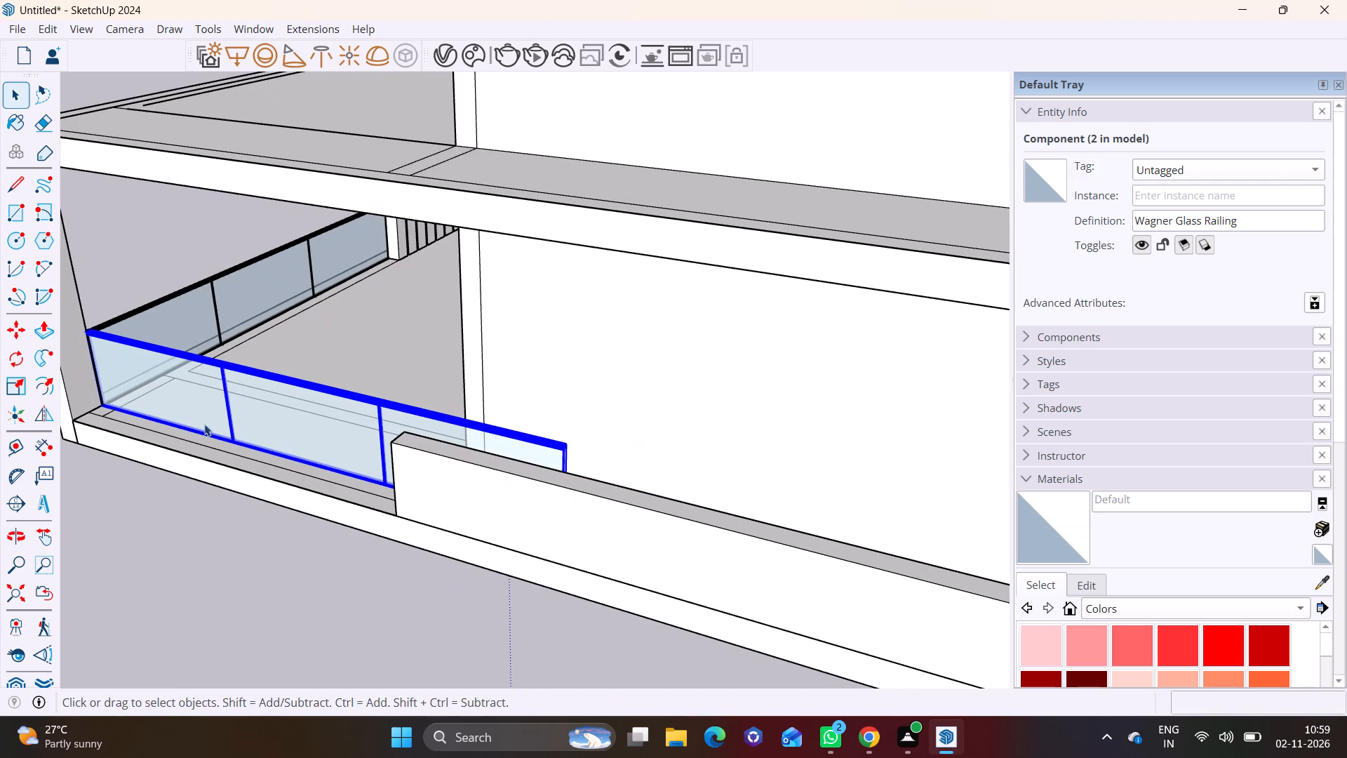
{"action": "left_click", "coordinate": [21, 388]}
{"action": "middle_click_drag", "start_coordinate": [573, 461], "coordinate": [394, 456]}
{"action": "scroll", "coordinate": [401, 470], "scroll_direction": "up", "scroll_amount": 6}
{"action": "middle_click_drag", "start_coordinate": [316, 473], "coordinate": [309, 490]}
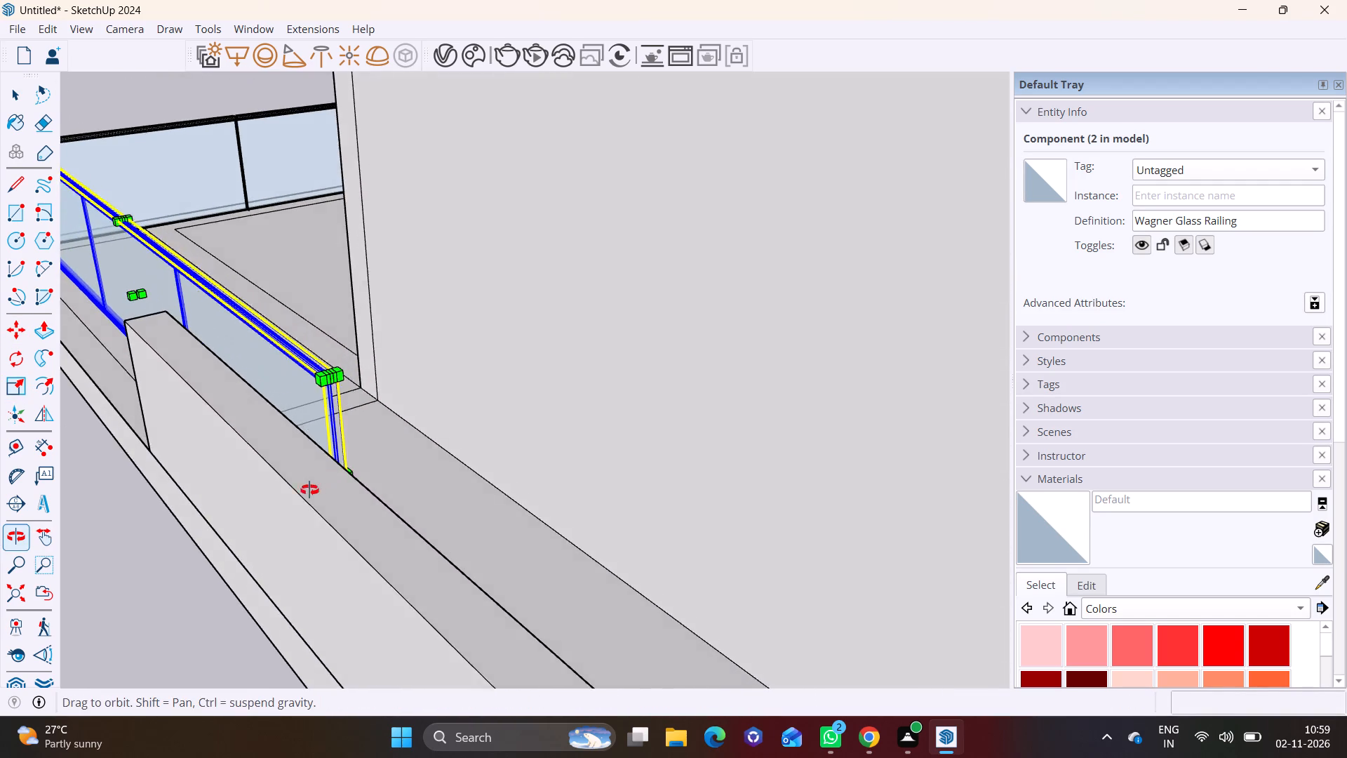
{"action": "middle_click_drag", "start_coordinate": [309, 490], "coordinate": [280, 526]}
{"action": "scroll", "coordinate": [405, 474], "scroll_direction": "up", "scroll_amount": 3}
{"action": "left_click", "coordinate": [287, 508]}
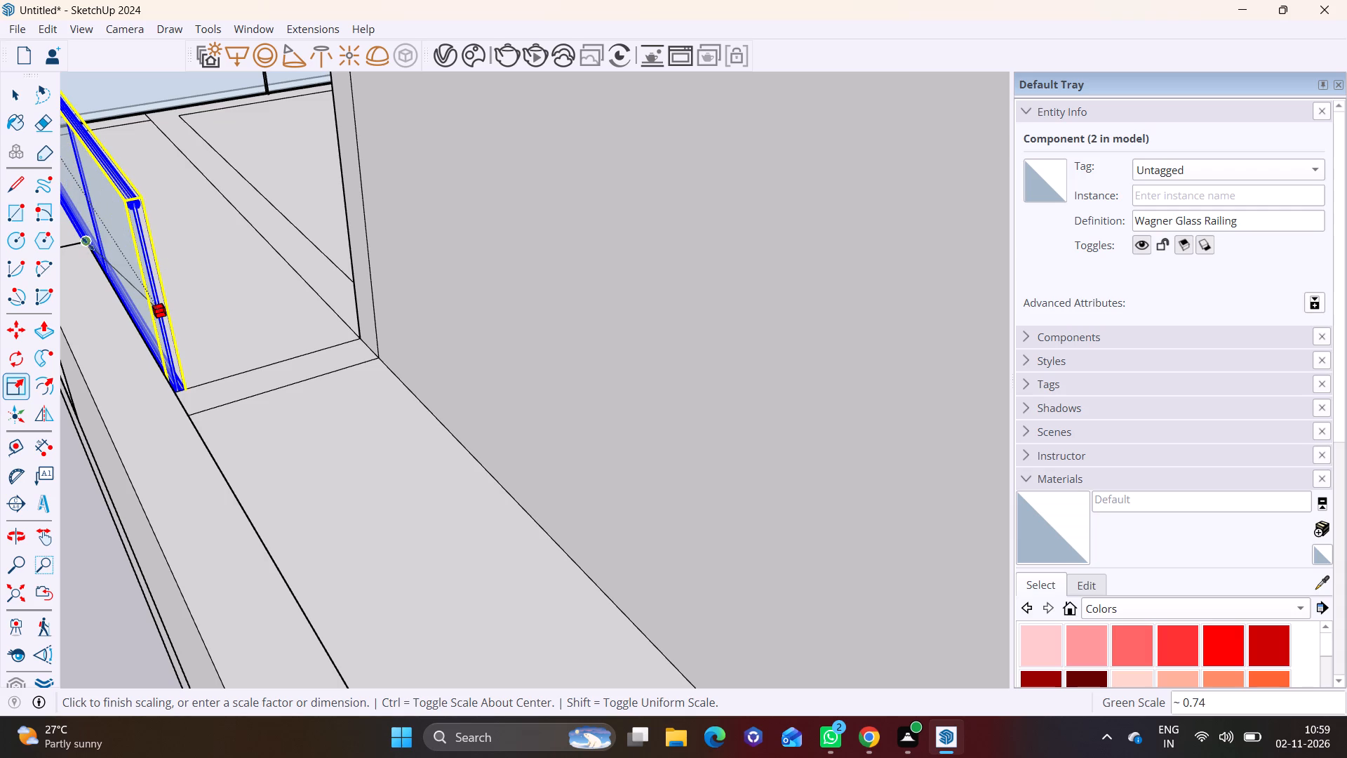
{"action": "left_click", "coordinate": [88, 244]}
{"action": "left_click", "coordinate": [161, 314]}
{"action": "scroll", "coordinate": [126, 265], "scroll_direction": "down", "scroll_amount": 3}
{"action": "middle_click_drag", "start_coordinate": [126, 263], "coordinate": [151, 276]}
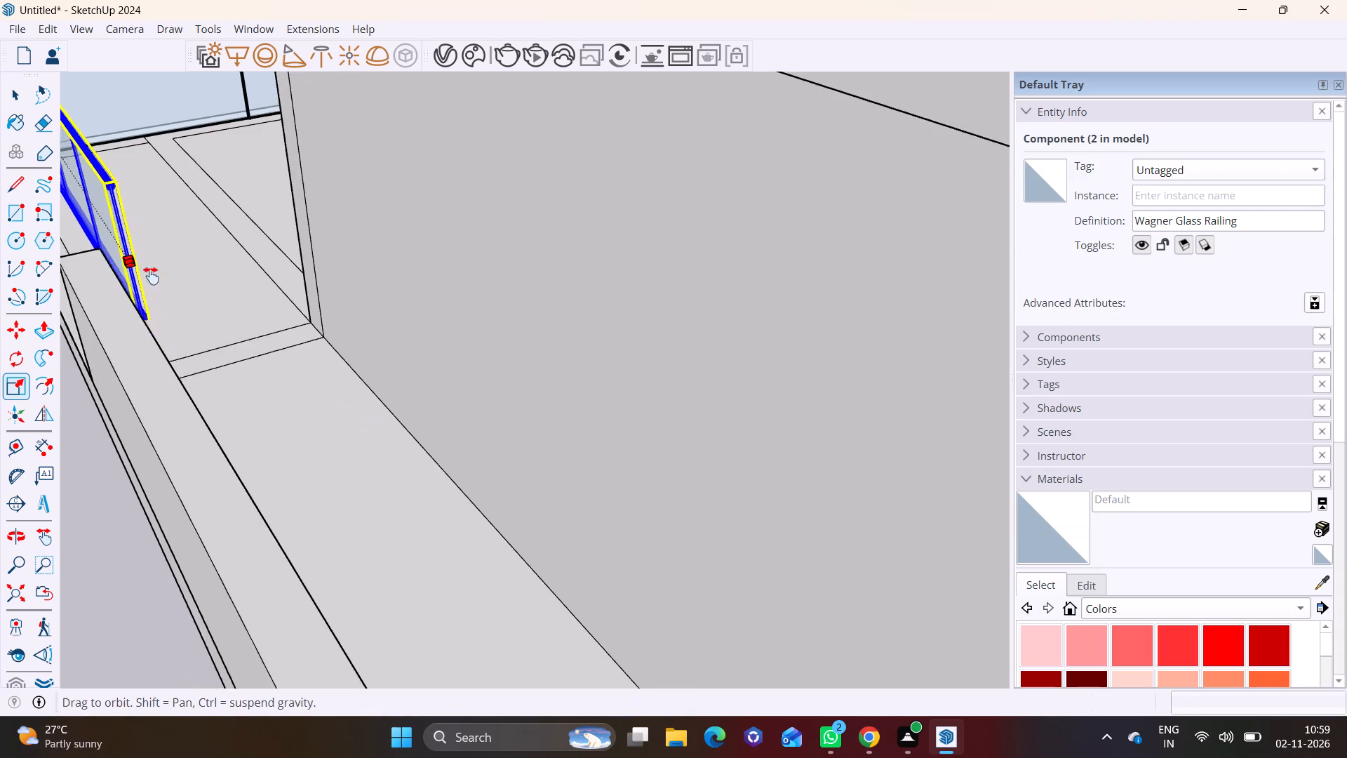
{"action": "middle_click_drag", "start_coordinate": [151, 276], "coordinate": [454, 381]}
{"action": "left_click", "coordinate": [452, 373]}
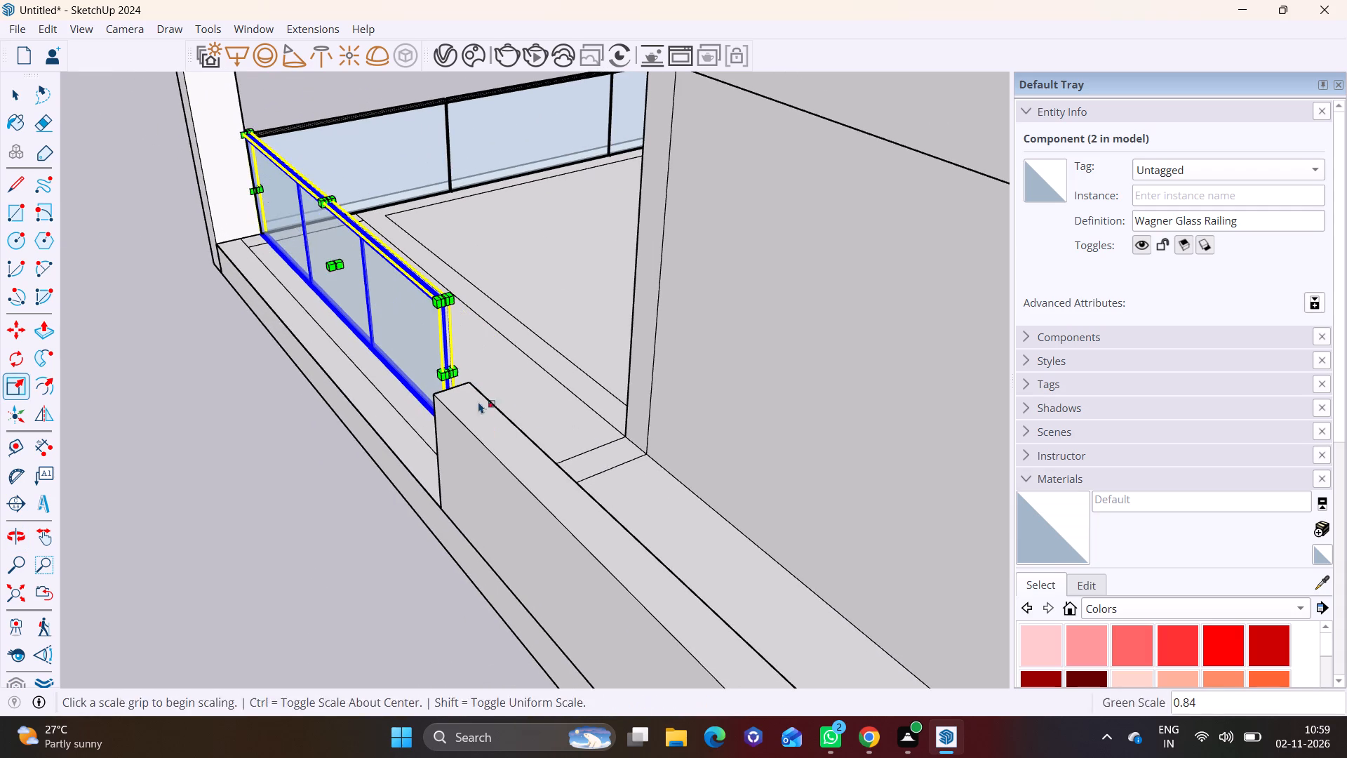
Move the side railing about 2' 9 7/16" by its lower end corner to meet the low parapet's end at the terrace edge.
{"action": "middle_click_drag", "start_coordinate": [482, 403], "coordinate": [906, 310]}
{"action": "scroll", "coordinate": [589, 343], "scroll_direction": "down", "scroll_amount": 3}
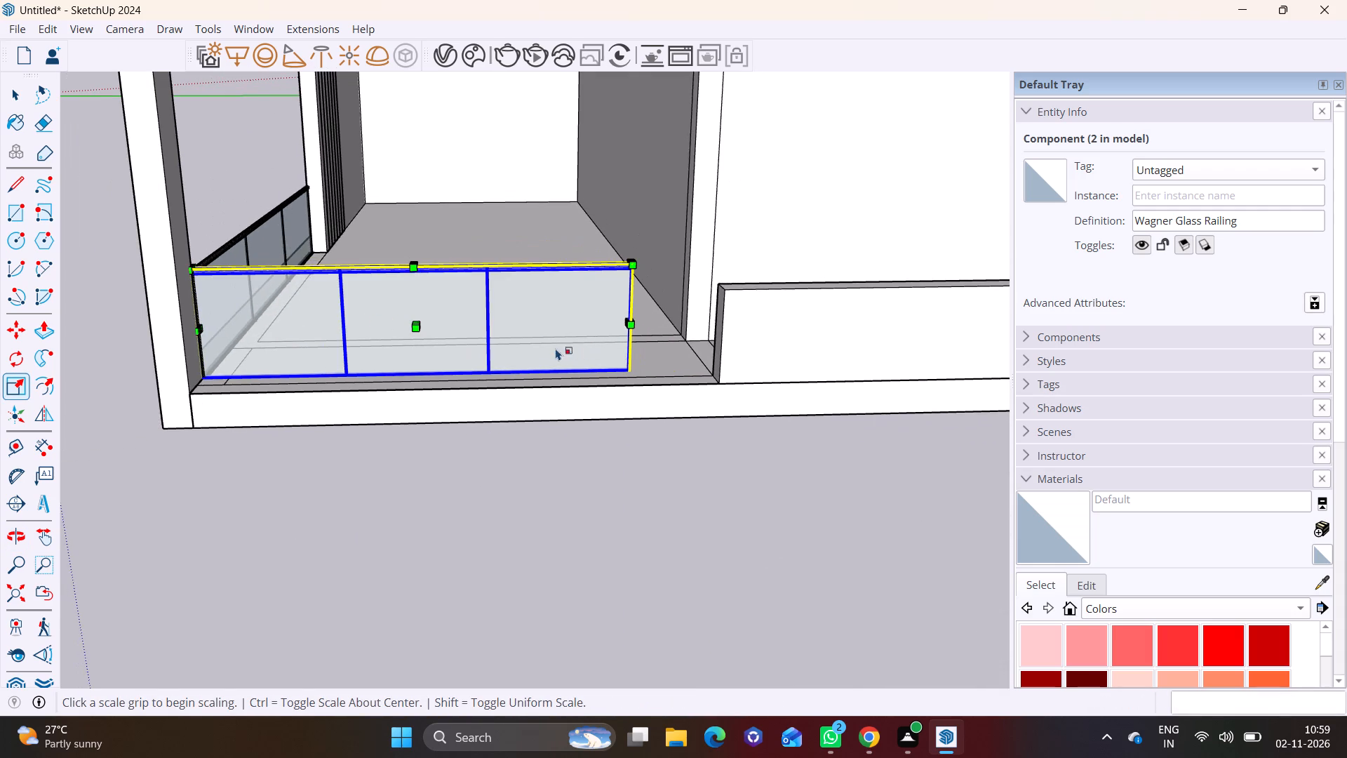
{"action": "middle_click_drag", "start_coordinate": [552, 347], "coordinate": [412, 390]}
{"action": "scroll", "coordinate": [449, 375], "scroll_direction": "up", "scroll_amount": 2}
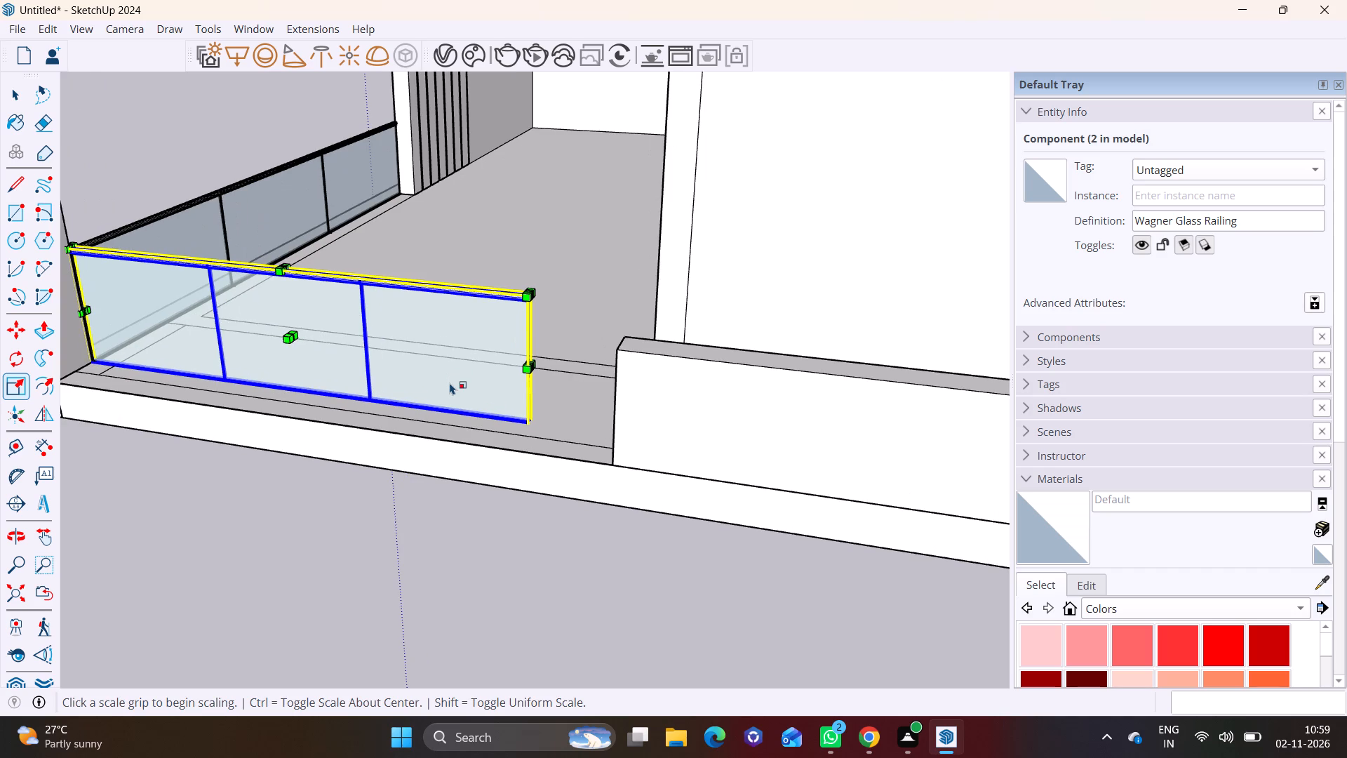
{"action": "key", "text": "space"}
{"action": "key", "text": "m"}
{"action": "left_click", "coordinate": [528, 418]}
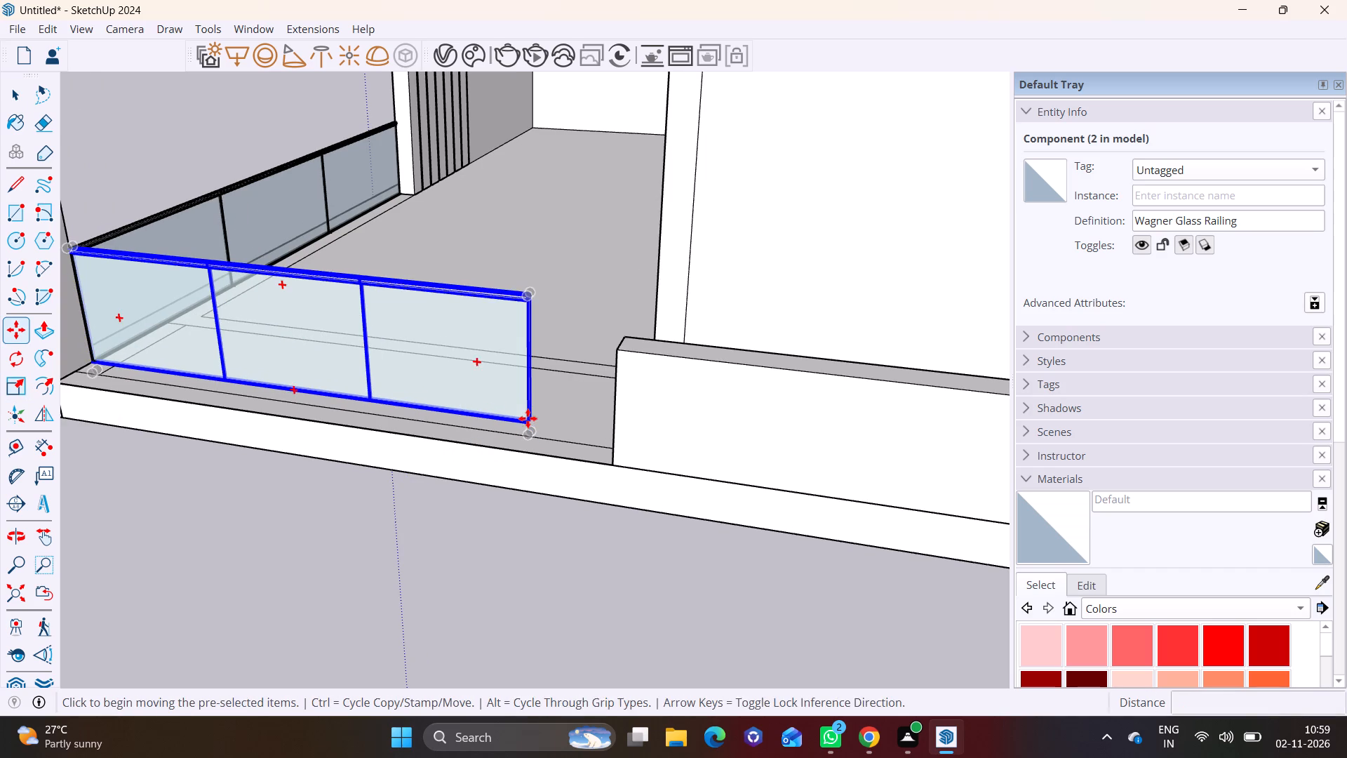
{"action": "left_click", "coordinate": [613, 448]}
Scale the side railing's free end along its length to reach the frame's corner post, and clear the selection.
{"action": "scroll", "coordinate": [560, 385], "scroll_direction": "down", "scroll_amount": 2}
{"action": "scroll", "coordinate": [461, 368], "scroll_direction": "down", "scroll_amount": 2}
{"action": "middle_click_drag", "start_coordinate": [525, 368], "coordinate": [568, 353]}
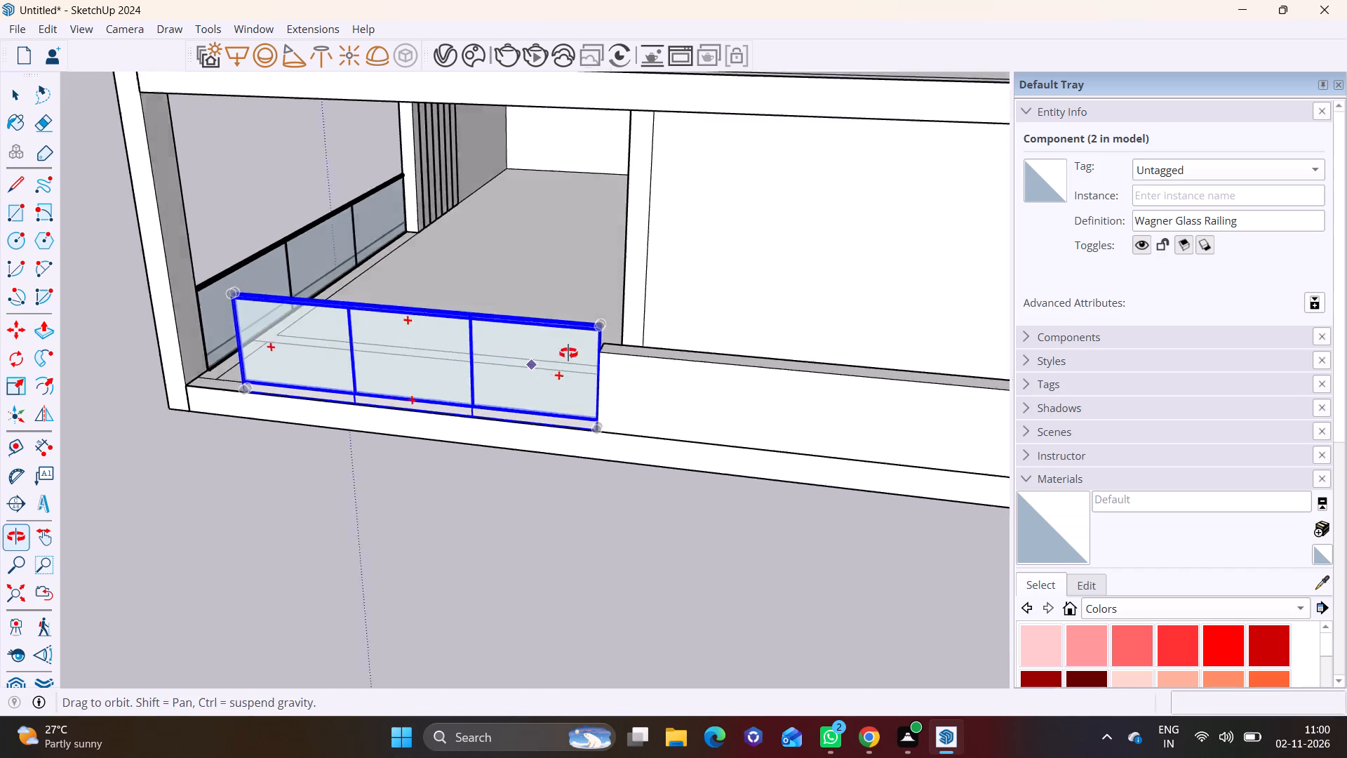
{"action": "middle_click_drag", "start_coordinate": [568, 353], "coordinate": [876, 291]}
{"action": "scroll", "coordinate": [433, 305], "scroll_direction": "up", "scroll_amount": 7}
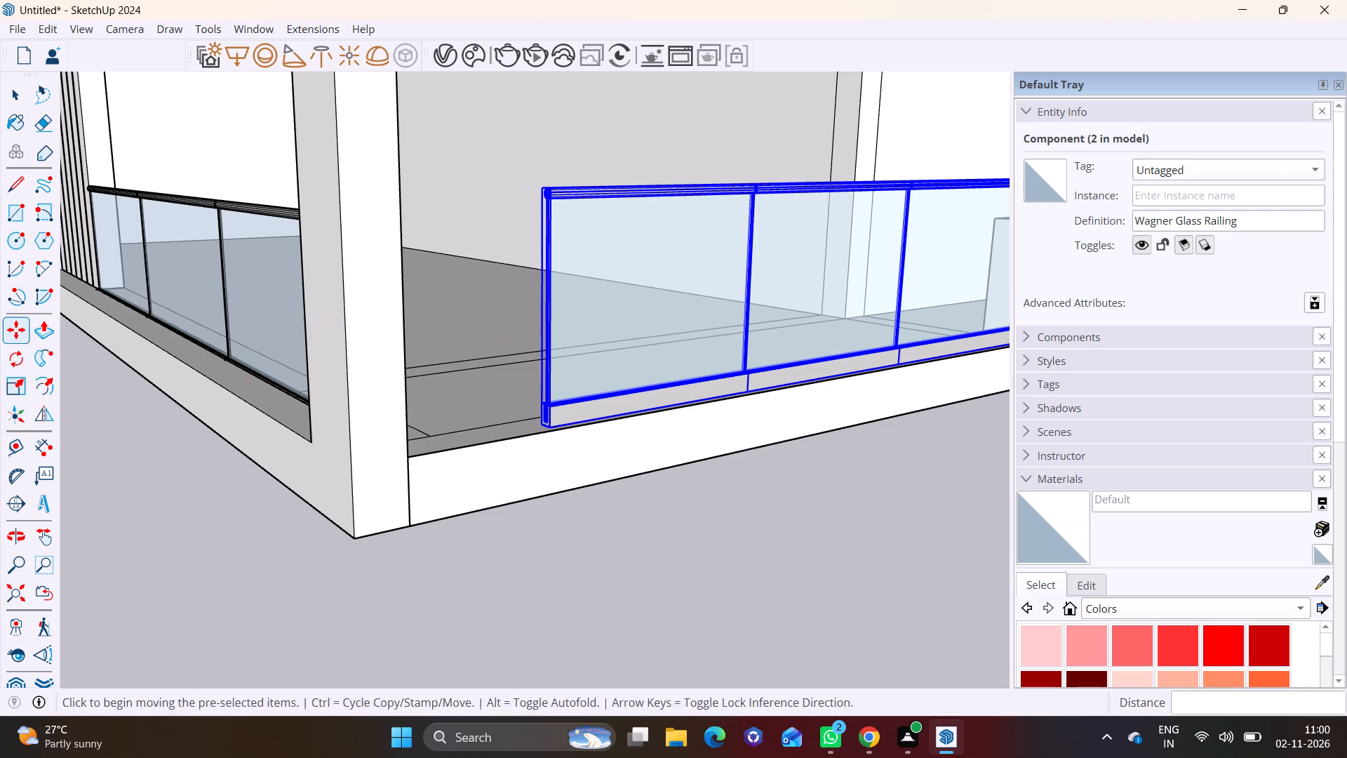
{"action": "left_click", "coordinate": [20, 380]}
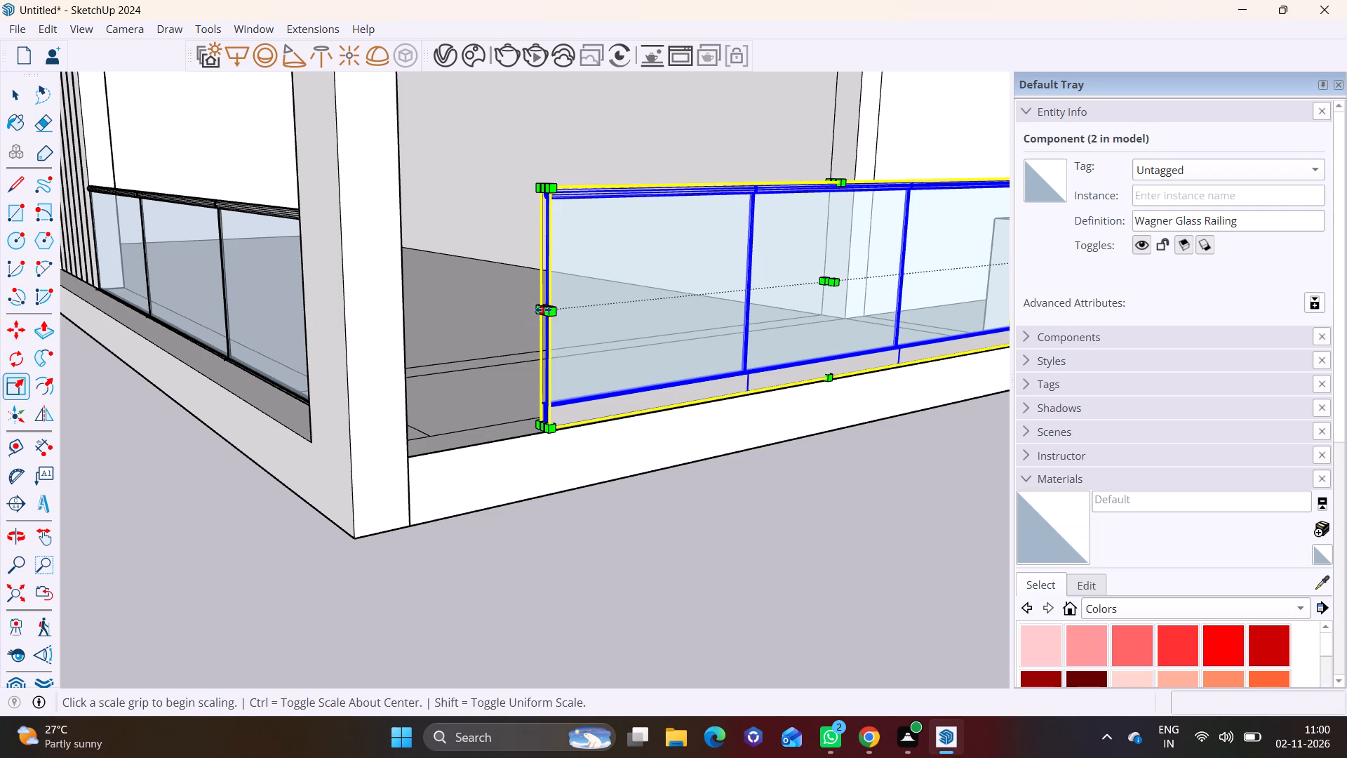
{"action": "left_click", "coordinate": [543, 310]}
{"action": "left_click", "coordinate": [403, 324]}
{"action": "key", "text": "space"}
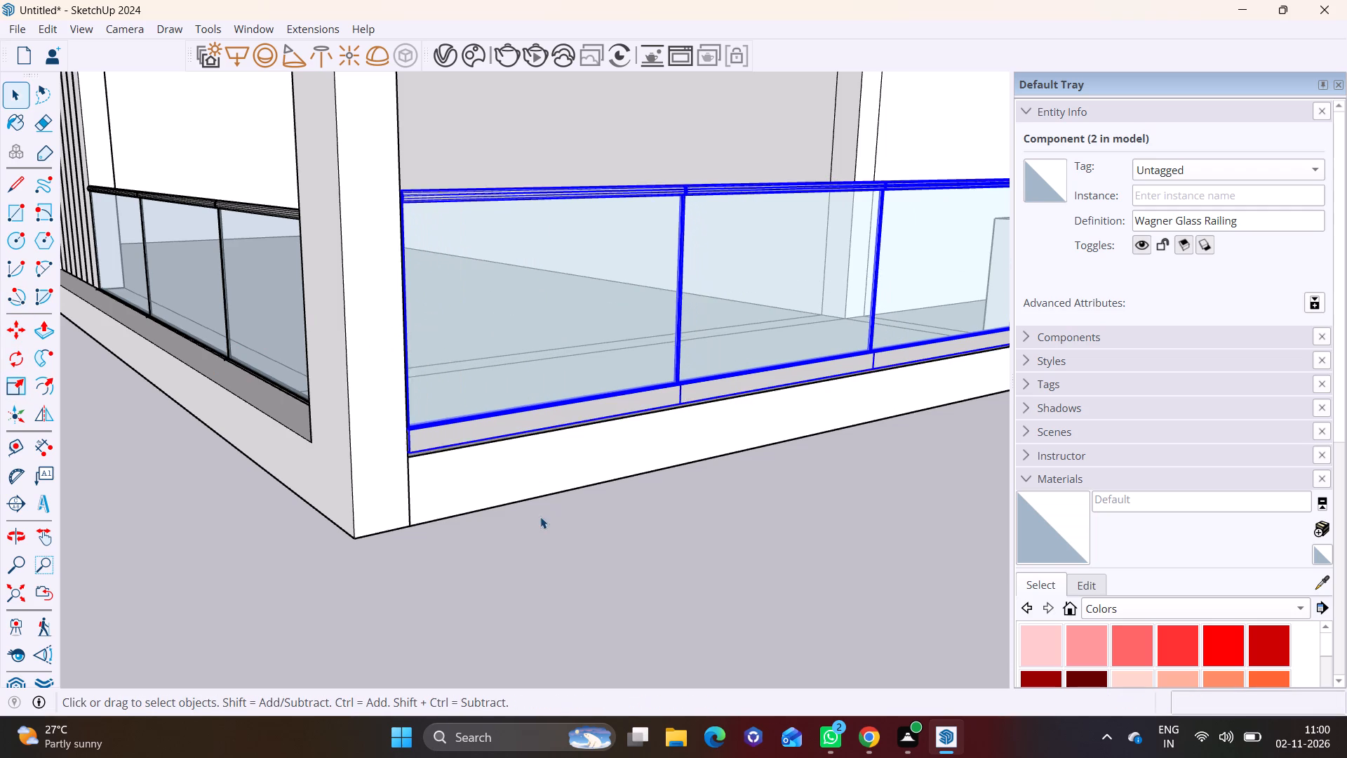
{"action": "left_click", "coordinate": [540, 517]}
Scale the side railing's height on the blue axis to 0.76, and clear the selection.
{"action": "scroll", "coordinate": [465, 491], "scroll_direction": "down", "scroll_amount": 5}
{"action": "middle_click_drag", "start_coordinate": [662, 373], "coordinate": [803, 288]}
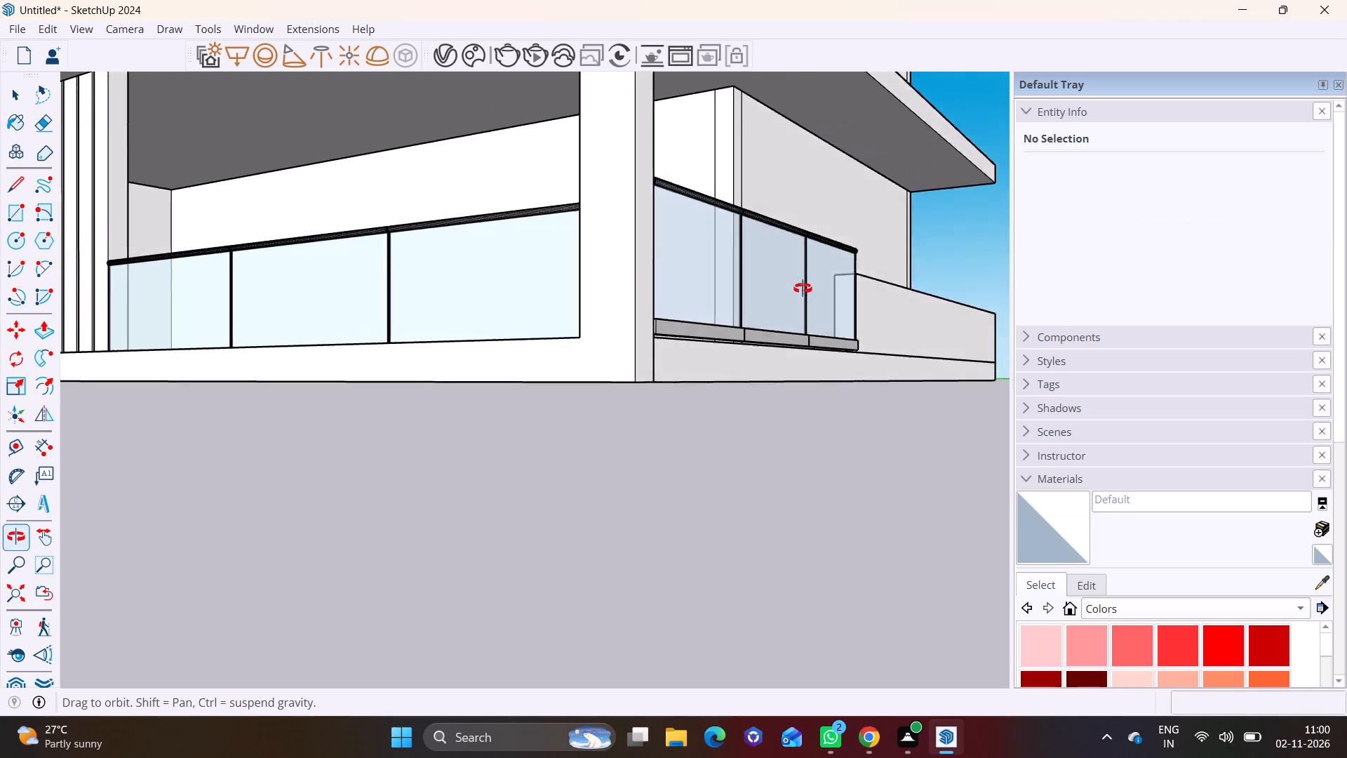
{"action": "middle_click_drag", "start_coordinate": [803, 288], "coordinate": [453, 340]}
{"action": "left_click", "coordinate": [544, 310]}
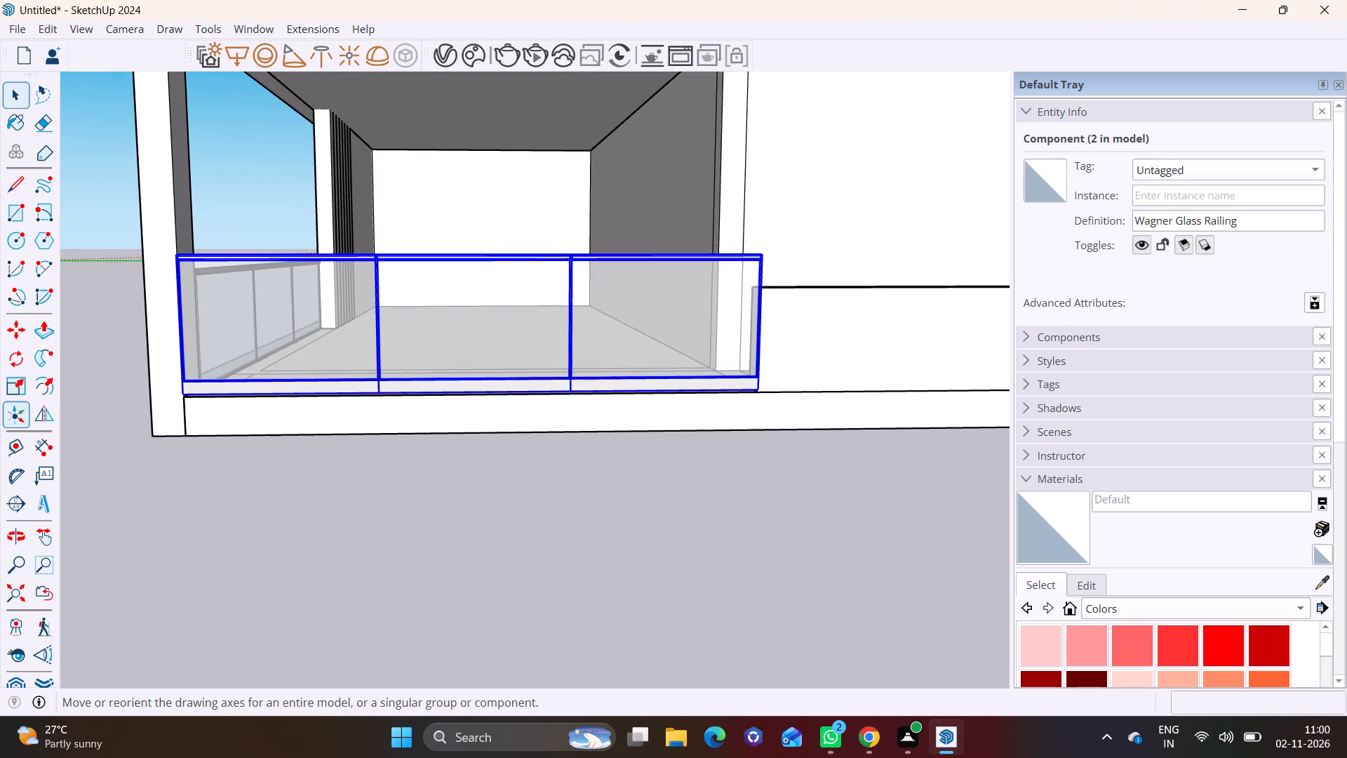
{"action": "left_click", "coordinate": [11, 390]}
{"action": "middle_click_drag", "start_coordinate": [452, 270], "coordinate": [193, 425]}
{"action": "scroll", "coordinate": [329, 322], "scroll_direction": "up", "scroll_amount": 3}
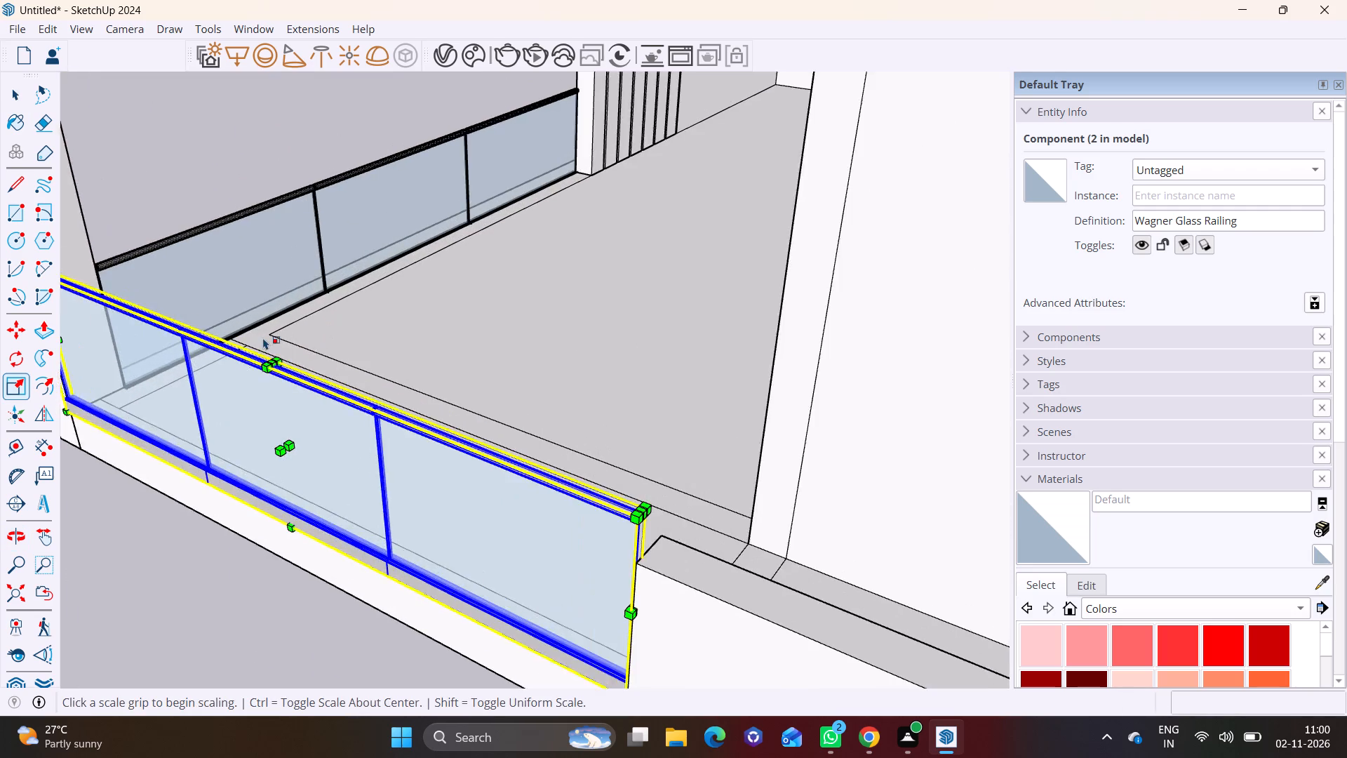
{"action": "scroll", "coordinate": [263, 338], "scroll_direction": "up", "scroll_amount": 2}
{"action": "middle_click_drag", "start_coordinate": [343, 330], "coordinate": [523, 263], "text": "shift"}
{"action": "left_click", "coordinate": [583, 255]}
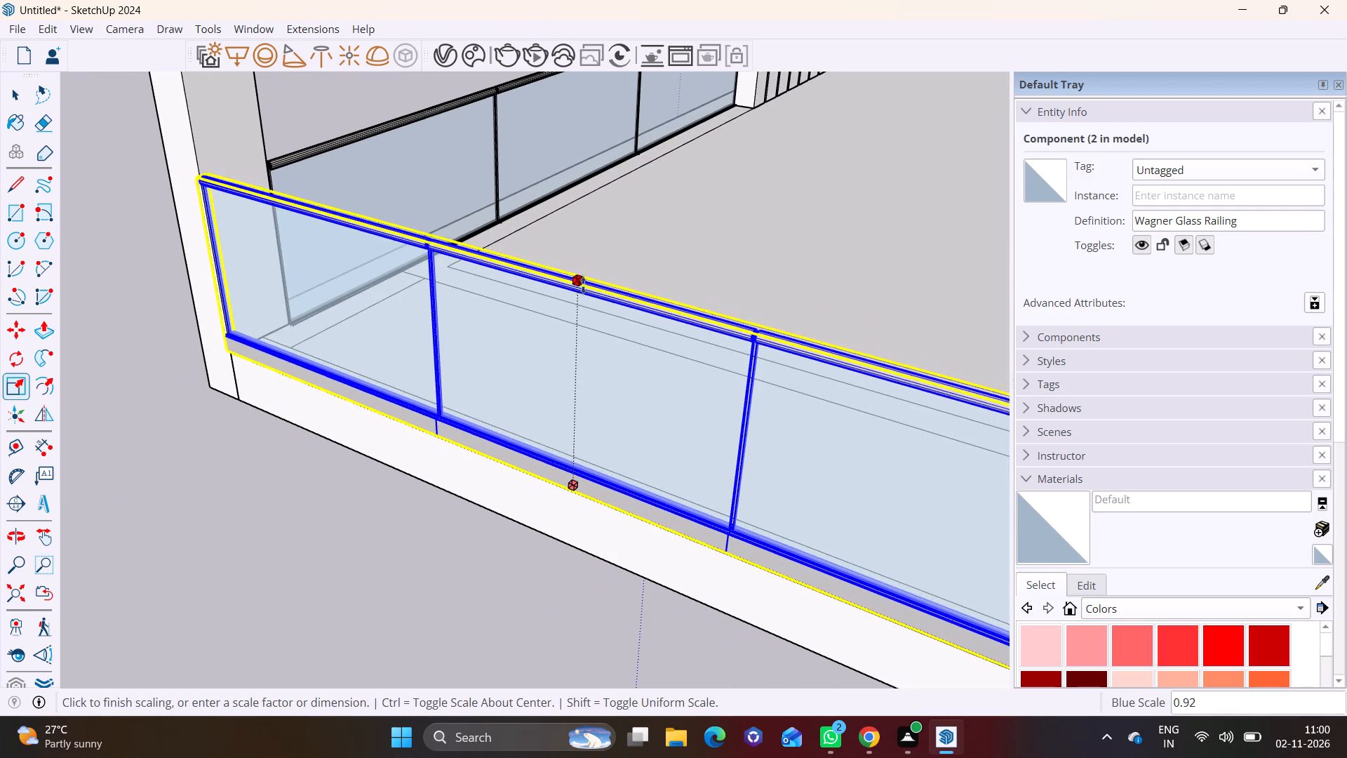
{"action": "left_click", "coordinate": [457, 311]}
{"action": "key", "text": "space"}
{"action": "left_click", "coordinate": [319, 489]}
Scale the side railing's height on the blue axis by 1.12, and clear the selection.
{"action": "scroll", "coordinate": [312, 477], "scroll_direction": "down", "scroll_amount": 3}
{"action": "middle_click_drag", "start_coordinate": [392, 476], "coordinate": [890, 402]}
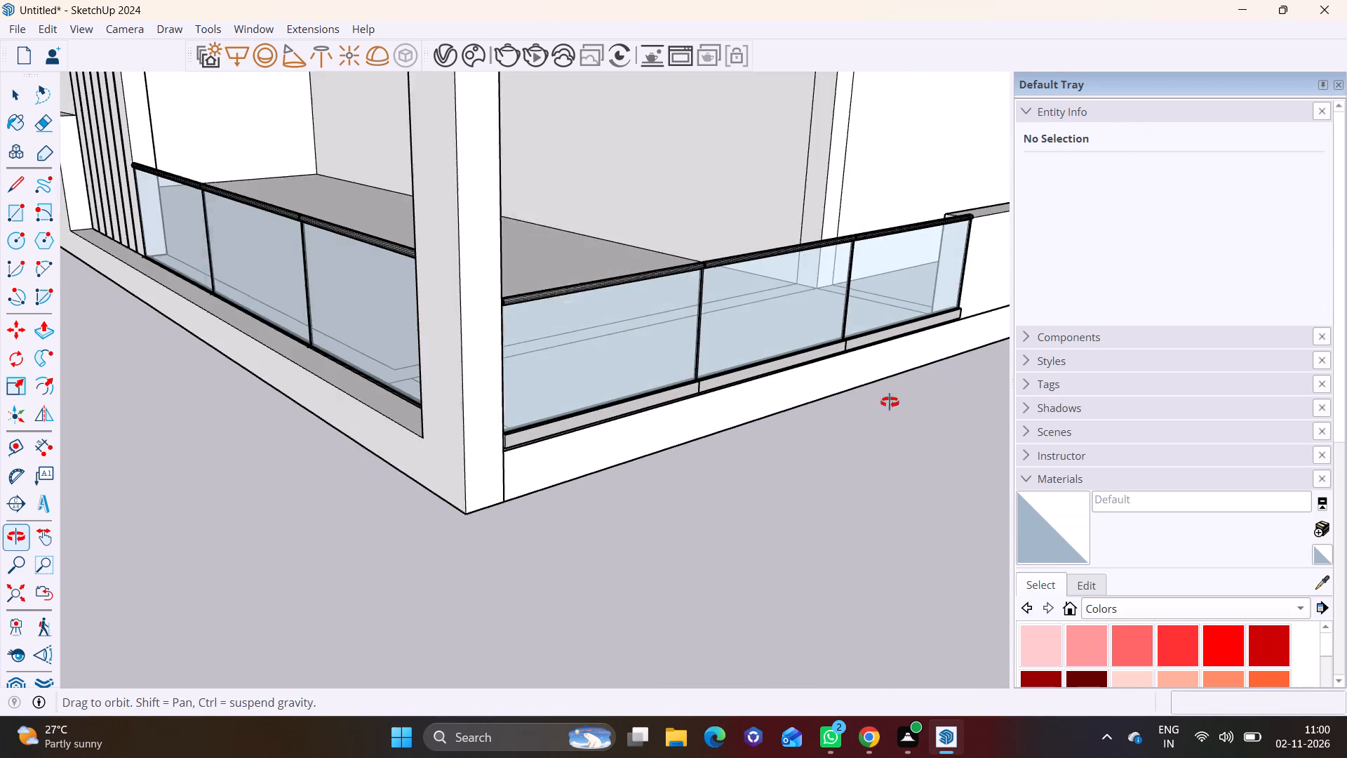
{"action": "middle_click_drag", "start_coordinate": [890, 402], "coordinate": [891, 401]}
{"action": "scroll", "coordinate": [569, 415], "scroll_direction": "down", "scroll_amount": 2}
{"action": "middle_click_drag", "start_coordinate": [619, 381], "coordinate": [744, 286]}
{"action": "middle_click_drag", "start_coordinate": [716, 234], "coordinate": [589, 434], "text": "shift"}
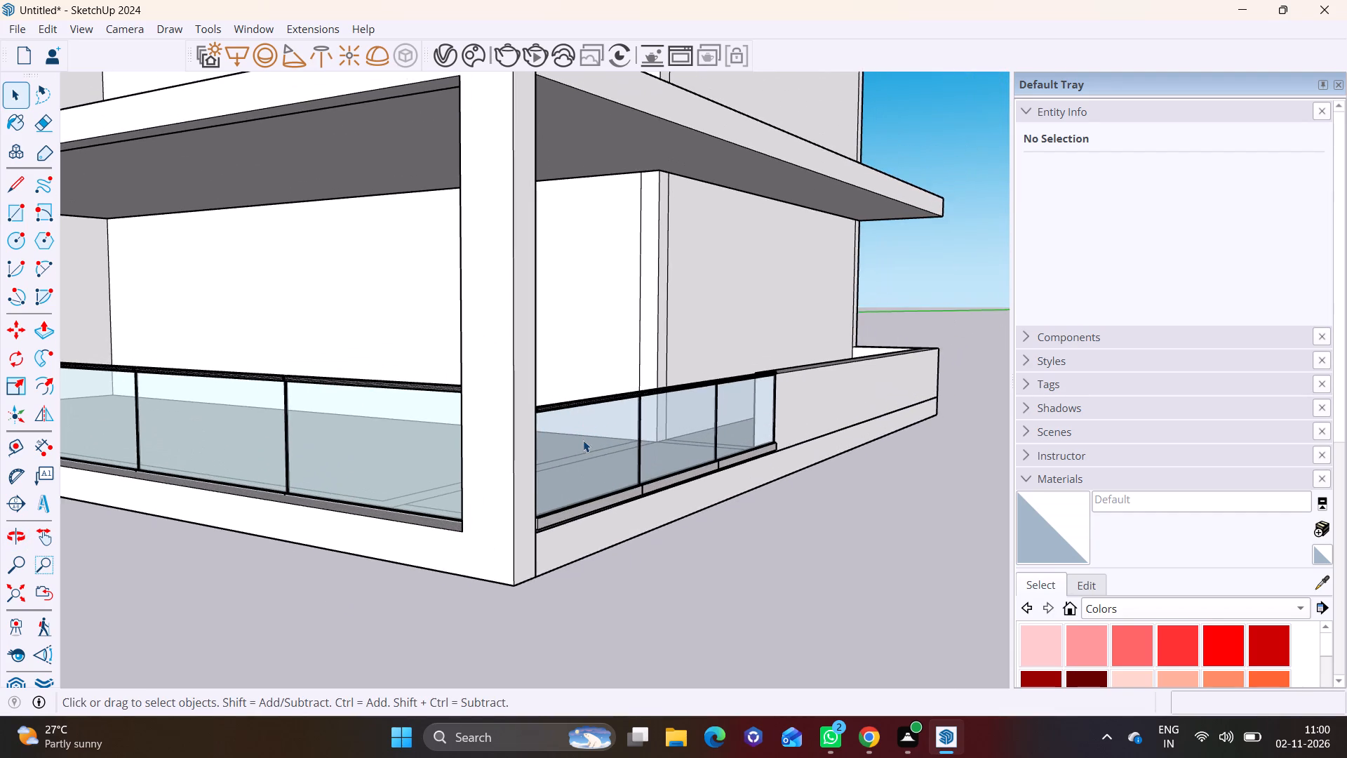
{"action": "left_click", "coordinate": [583, 440]}
{"action": "scroll", "coordinate": [601, 415], "scroll_direction": "up", "scroll_amount": 3}
{"action": "left_click", "coordinate": [21, 383]}
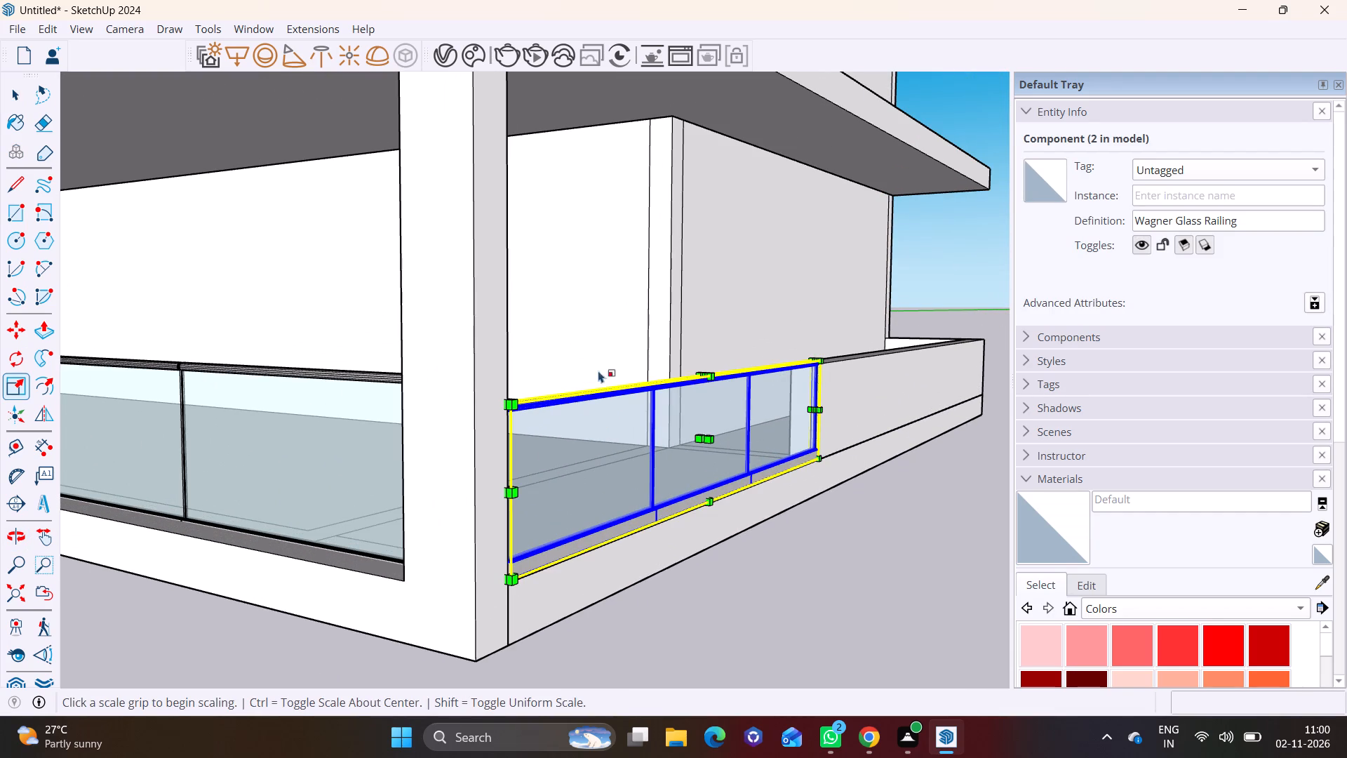
{"action": "left_click", "coordinate": [702, 375]}
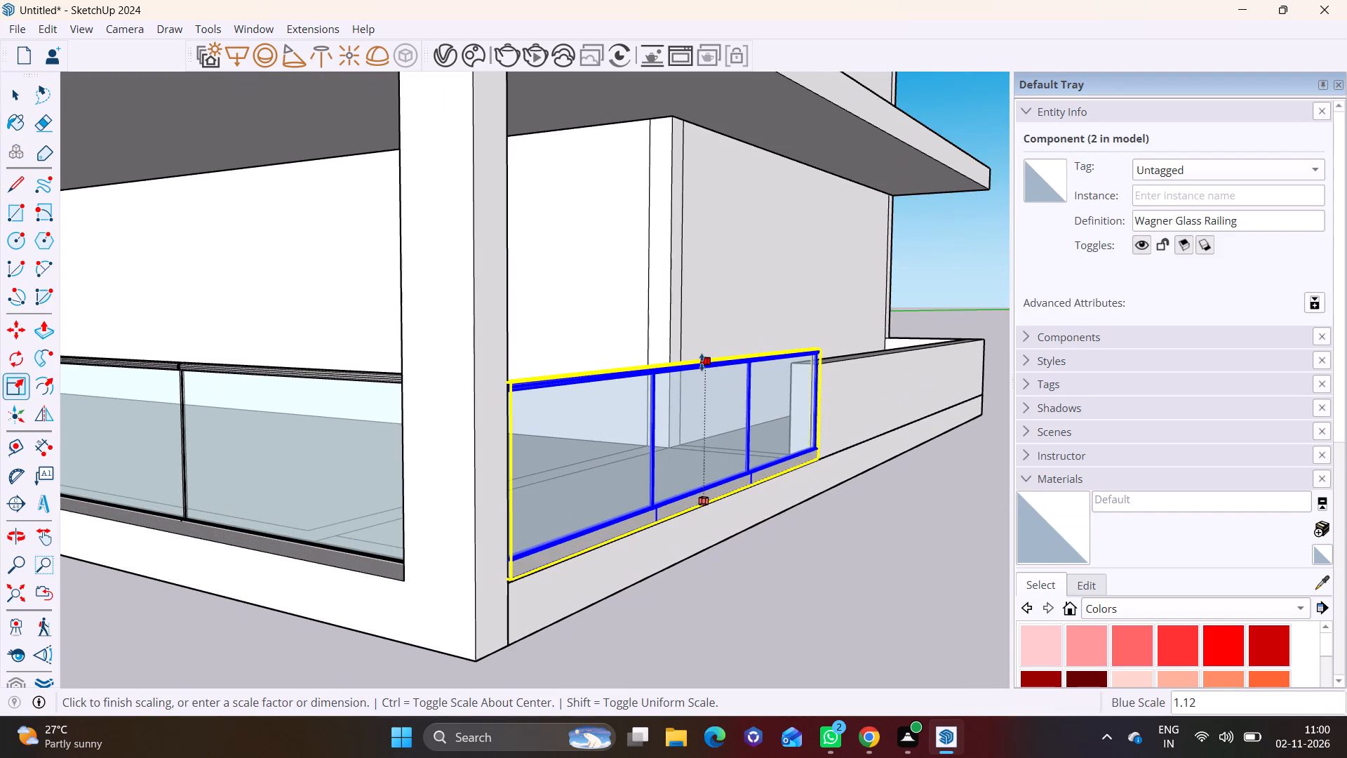
{"action": "left_click", "coordinate": [703, 359]}
{"action": "key", "text": "space"}
{"action": "left_click", "coordinate": [911, 544]}
Push/Pull the side parapet's top face up about 5 5/8" to align with the top of the glass railing.
{"action": "scroll", "coordinate": [892, 530], "scroll_direction": "down", "scroll_amount": 3}
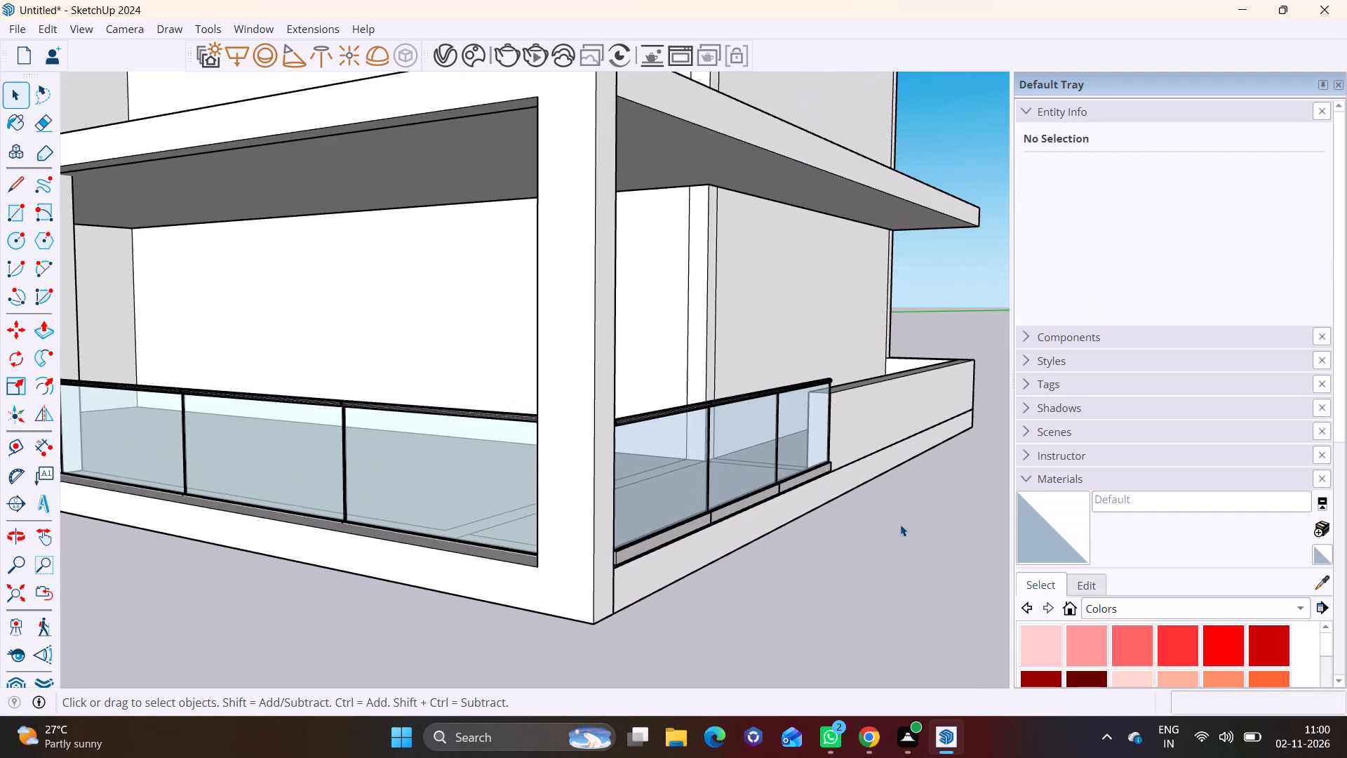
{"action": "middle_click_drag", "start_coordinate": [860, 510], "coordinate": [601, 517]}
{"action": "scroll", "coordinate": [590, 487], "scroll_direction": "down", "scroll_amount": 3}
{"action": "middle_click_drag", "start_coordinate": [792, 392], "coordinate": [584, 444]}
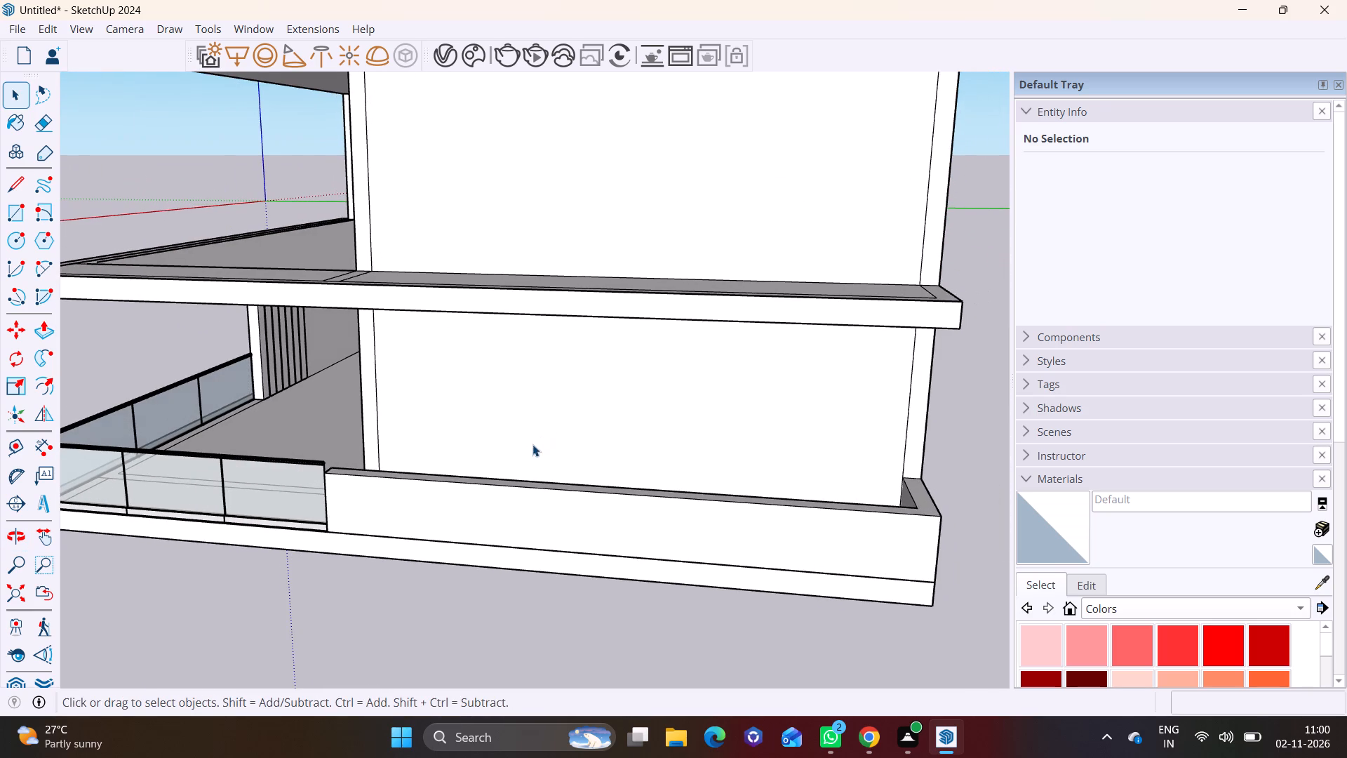
{"action": "left_click", "coordinate": [930, 506]}
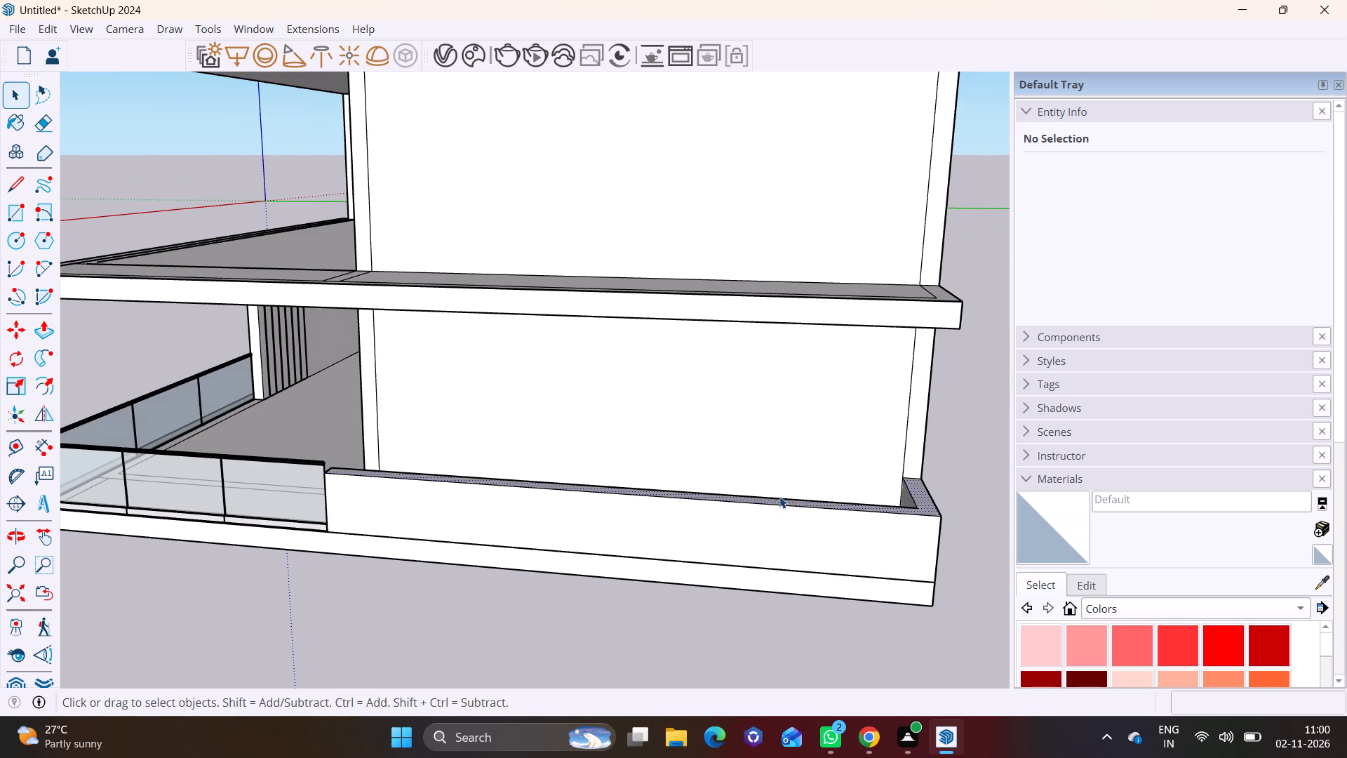
{"action": "scroll", "coordinate": [127, 434], "scroll_direction": "up", "scroll_amount": 3}
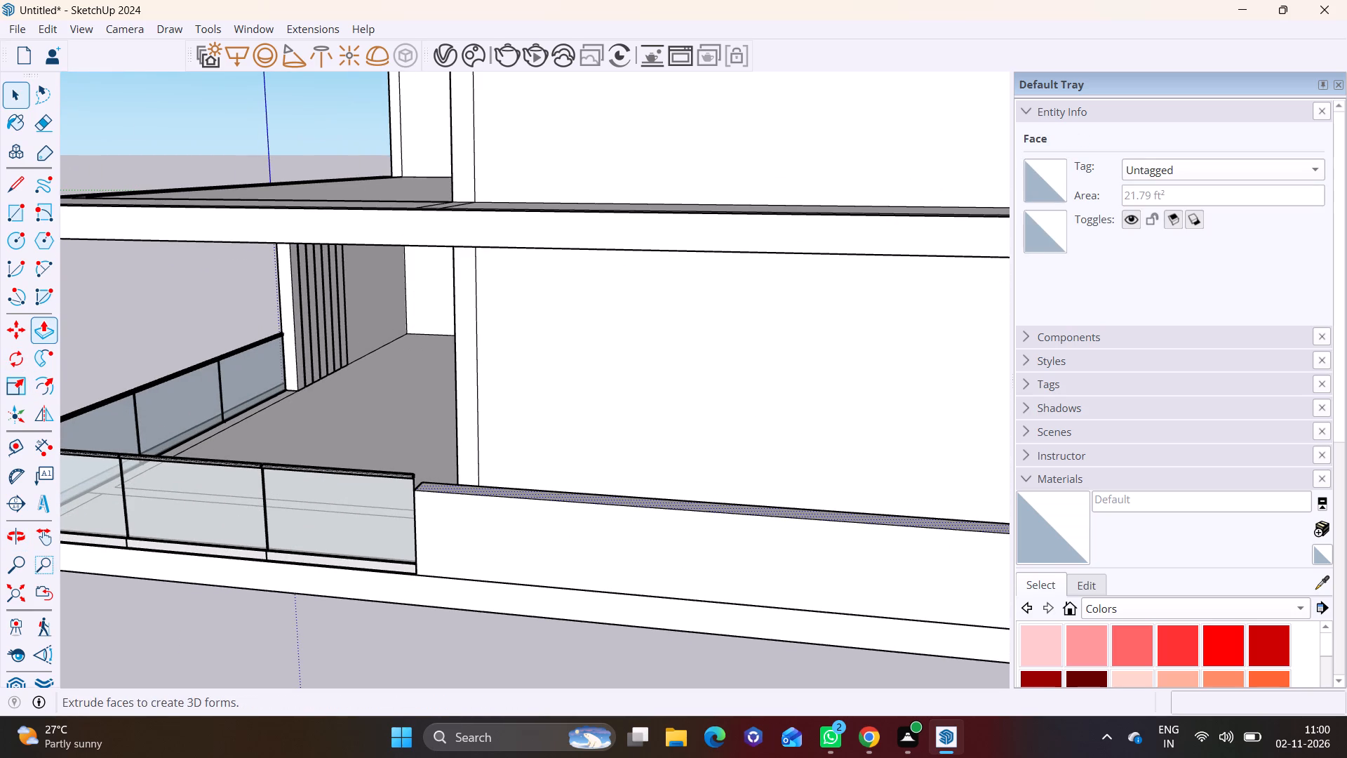
{"action": "left_click", "coordinate": [42, 329]}
{"action": "left_click", "coordinate": [443, 486]}
{"action": "left_click", "coordinate": [413, 474]}
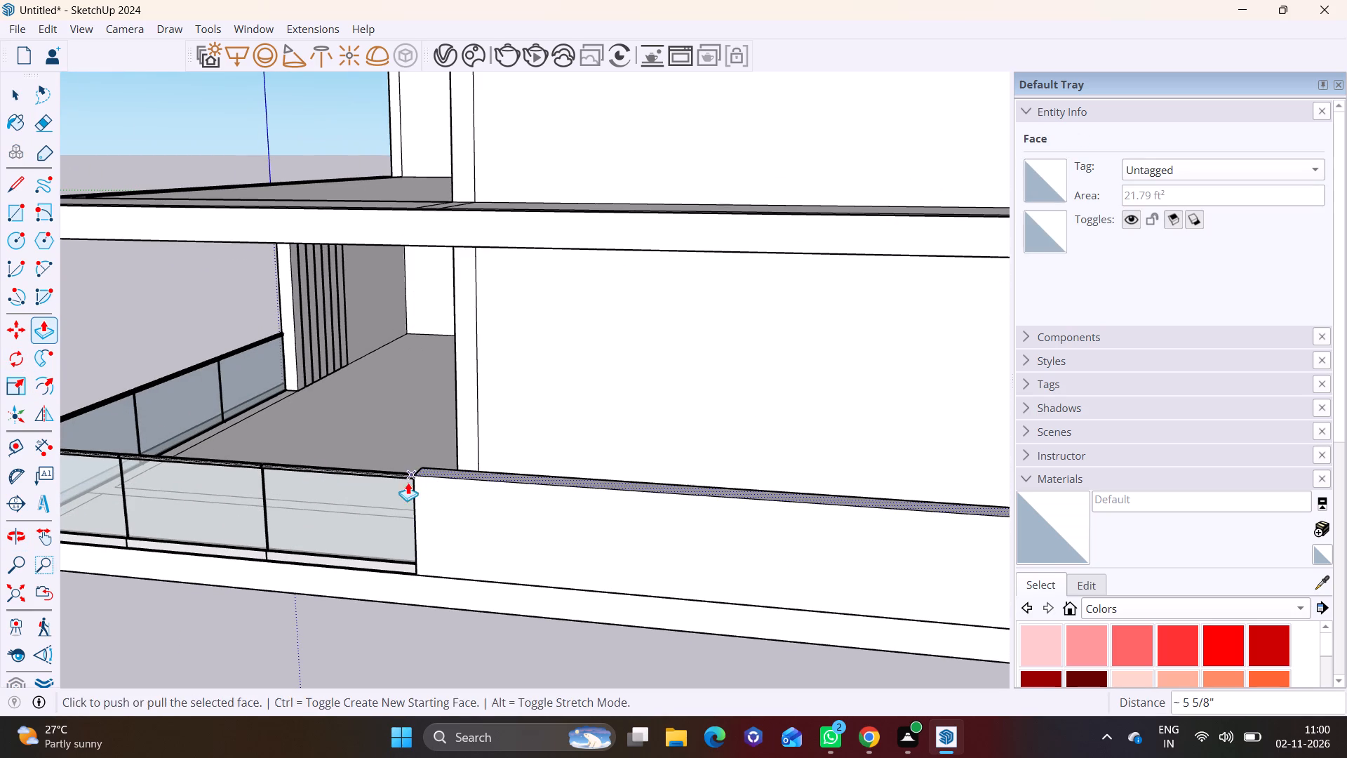
Clear the selection and examine the ground-storey glass railings, side parapet and frame from around the building's corner.
{"action": "key", "text": "space"}
{"action": "left_click", "coordinate": [370, 623]}
{"action": "scroll", "coordinate": [348, 620], "scroll_direction": "down", "scroll_amount": 8}
{"action": "middle_click_drag", "start_coordinate": [382, 609], "coordinate": [676, 561]}
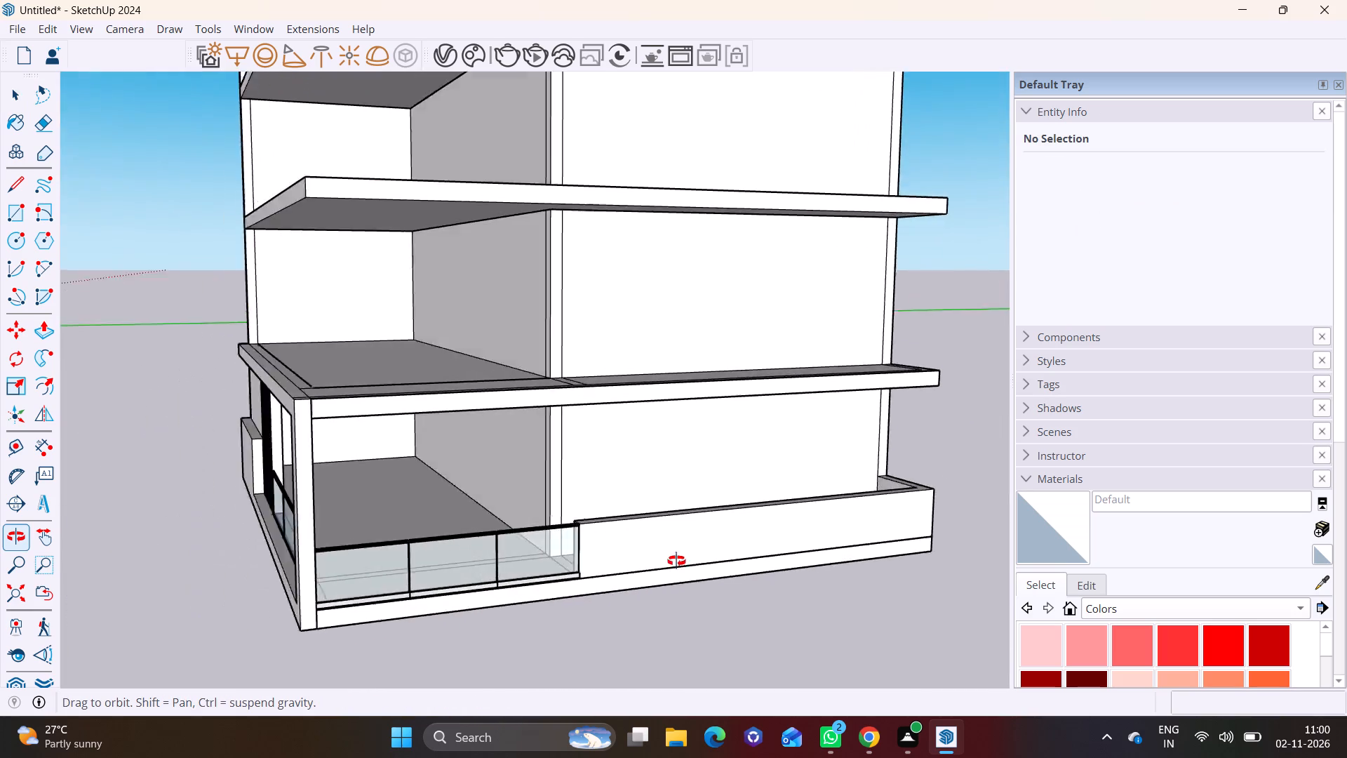
{"action": "middle_click_drag", "start_coordinate": [676, 561], "coordinate": [936, 546]}
{"action": "scroll", "coordinate": [591, 489], "scroll_direction": "down", "scroll_amount": 4}
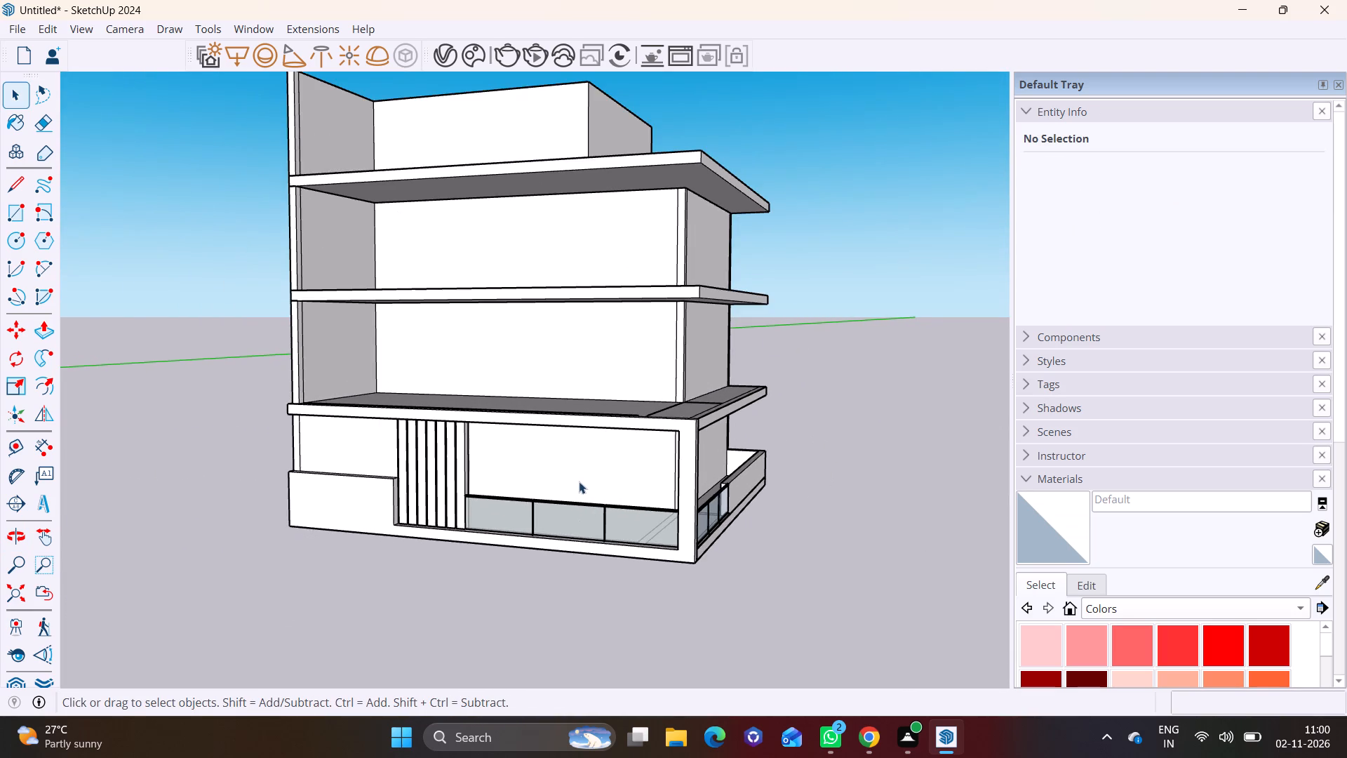
{"action": "middle_click_drag", "start_coordinate": [575, 474], "coordinate": [626, 432]}
{"action": "scroll", "coordinate": [607, 430], "scroll_direction": "up", "scroll_amount": 1}
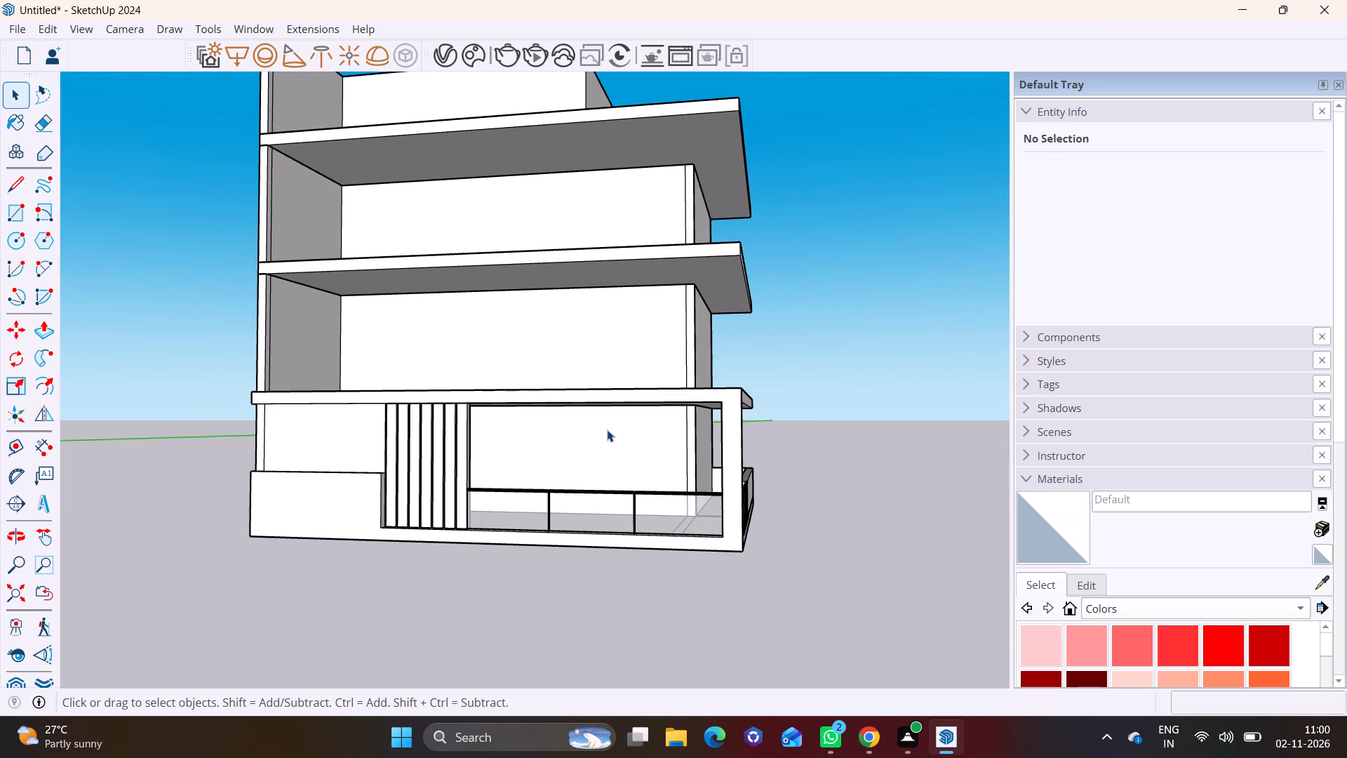
{"action": "scroll", "coordinate": [610, 479], "scroll_direction": "up", "scroll_amount": 1}
{"action": "middle_click_drag", "start_coordinate": [717, 503], "coordinate": [561, 596]}
{"action": "scroll", "coordinate": [554, 616], "scroll_direction": "up", "scroll_amount": 4}
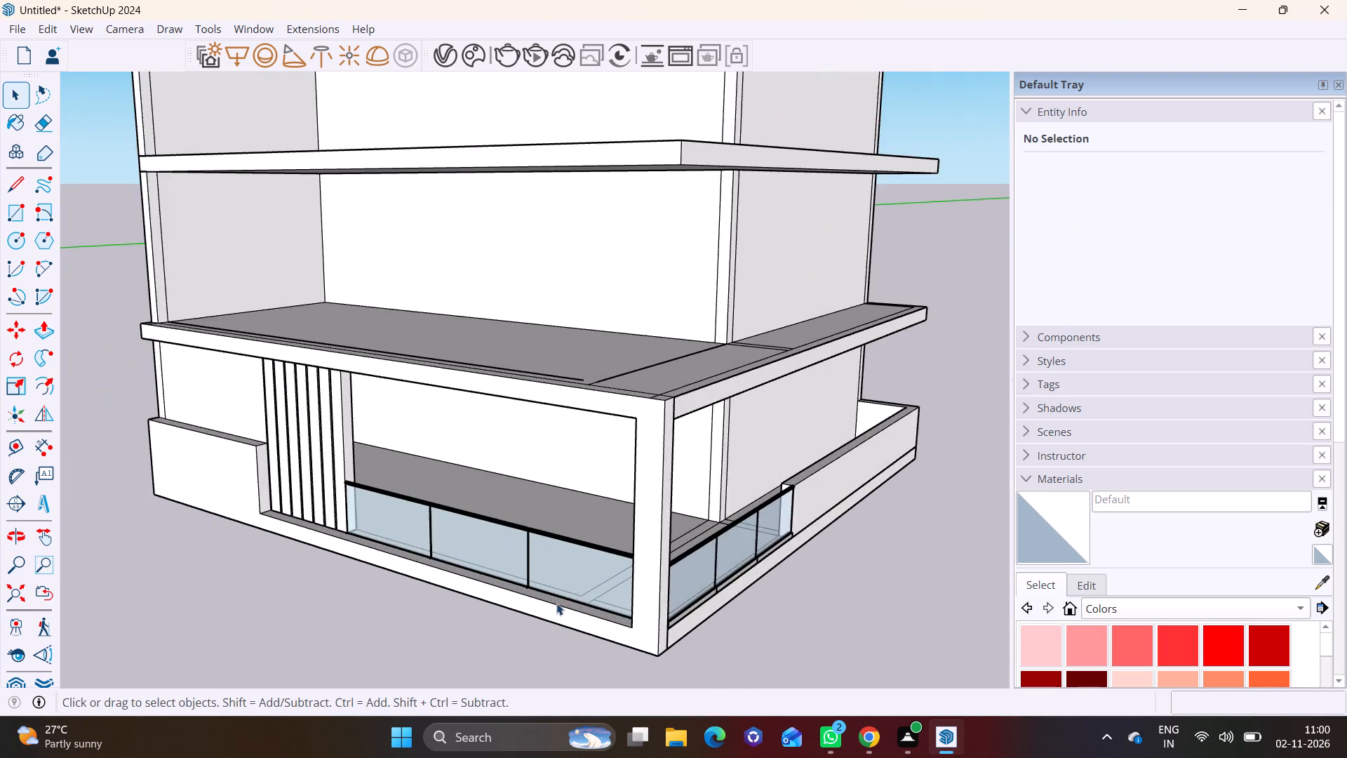
{"action": "scroll", "coordinate": [556, 603], "scroll_direction": "up", "scroll_amount": 5}
{"action": "middle_click_drag", "start_coordinate": [532, 540], "coordinate": [513, 552]}
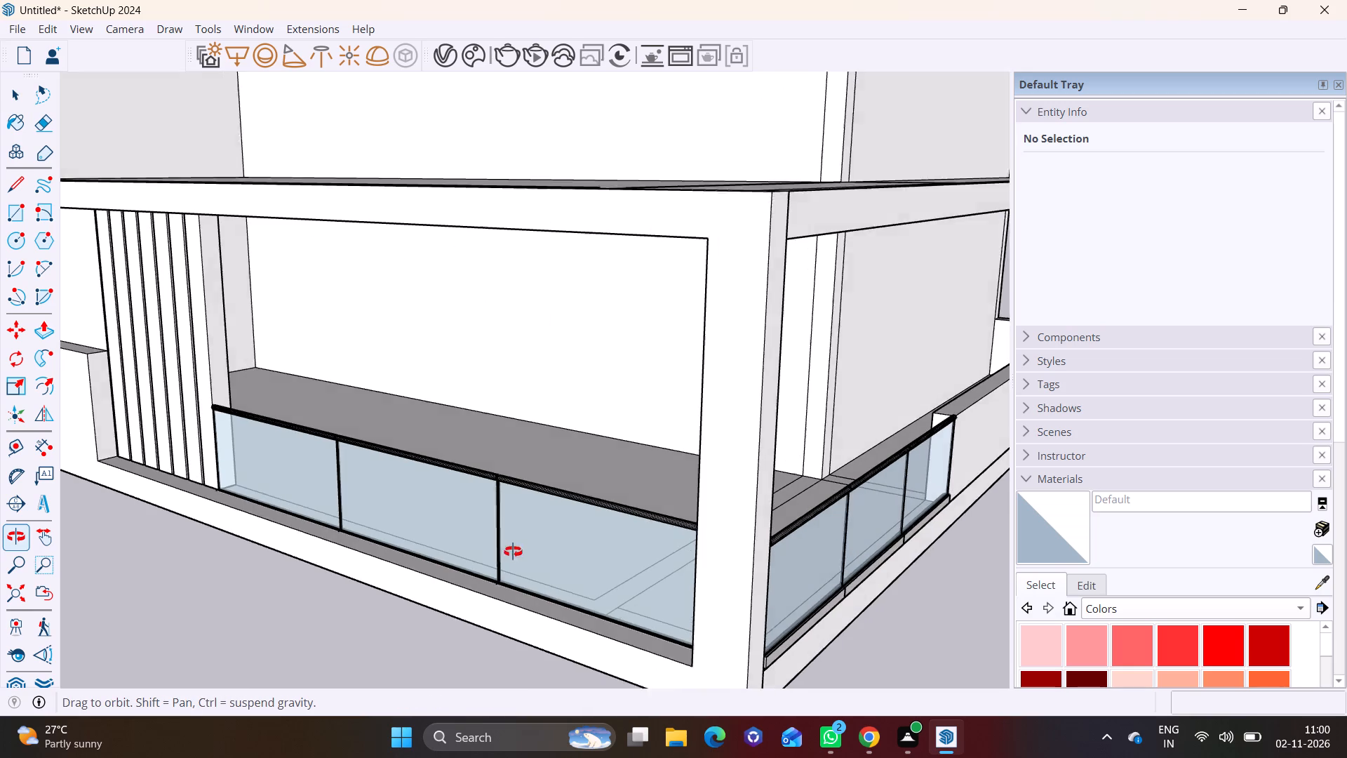
{"action": "middle_click_drag", "start_coordinate": [513, 552], "coordinate": [488, 626]}
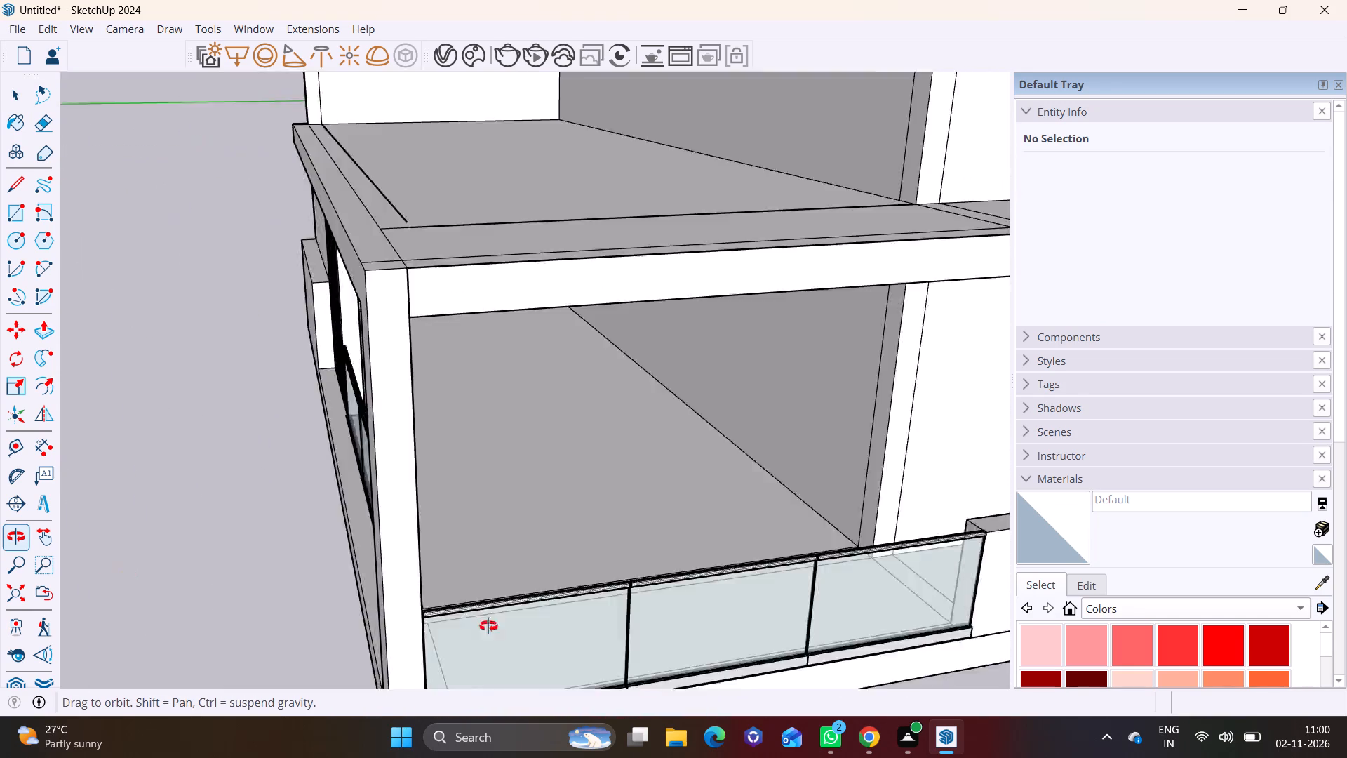
{"action": "middle_click_drag", "start_coordinate": [488, 626], "coordinate": [611, 631]}
Move the front glass railing inward by its top corner to the inner edge of the post beside the slats.
{"action": "scroll", "coordinate": [281, 488], "scroll_direction": "up", "scroll_amount": 3}
{"action": "left_click", "coordinate": [257, 486]}
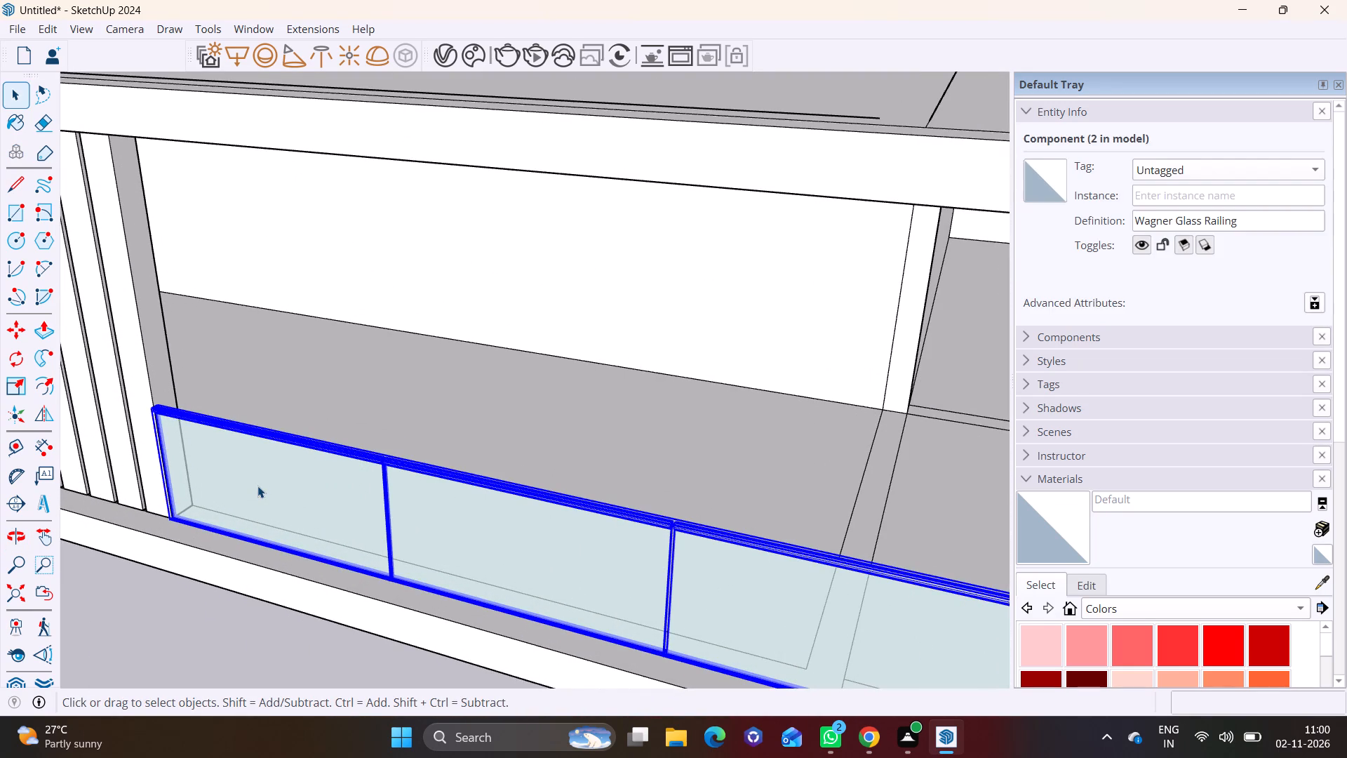
{"action": "key", "text": "m"}
{"action": "left_click", "coordinate": [154, 411]}
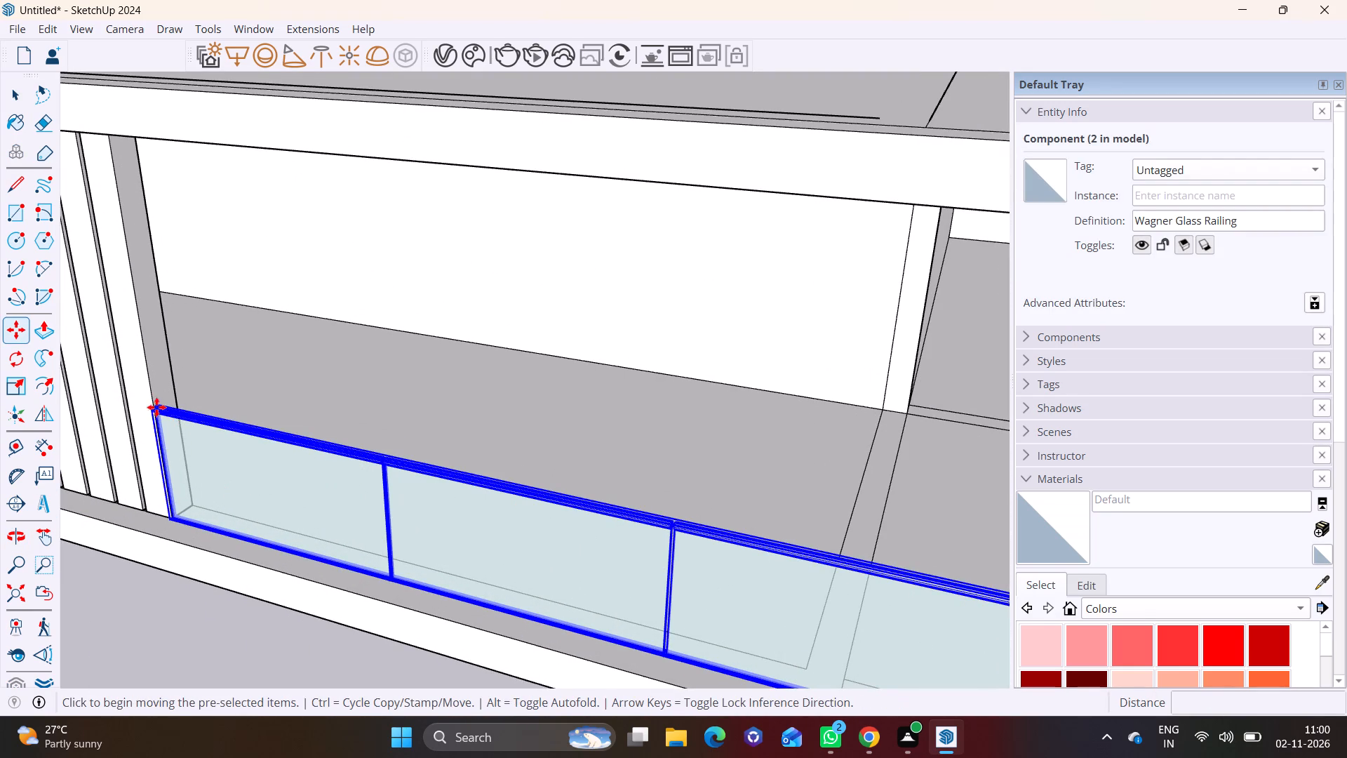
{"action": "left_click", "coordinate": [168, 392]}
{"action": "key", "text": "space"}
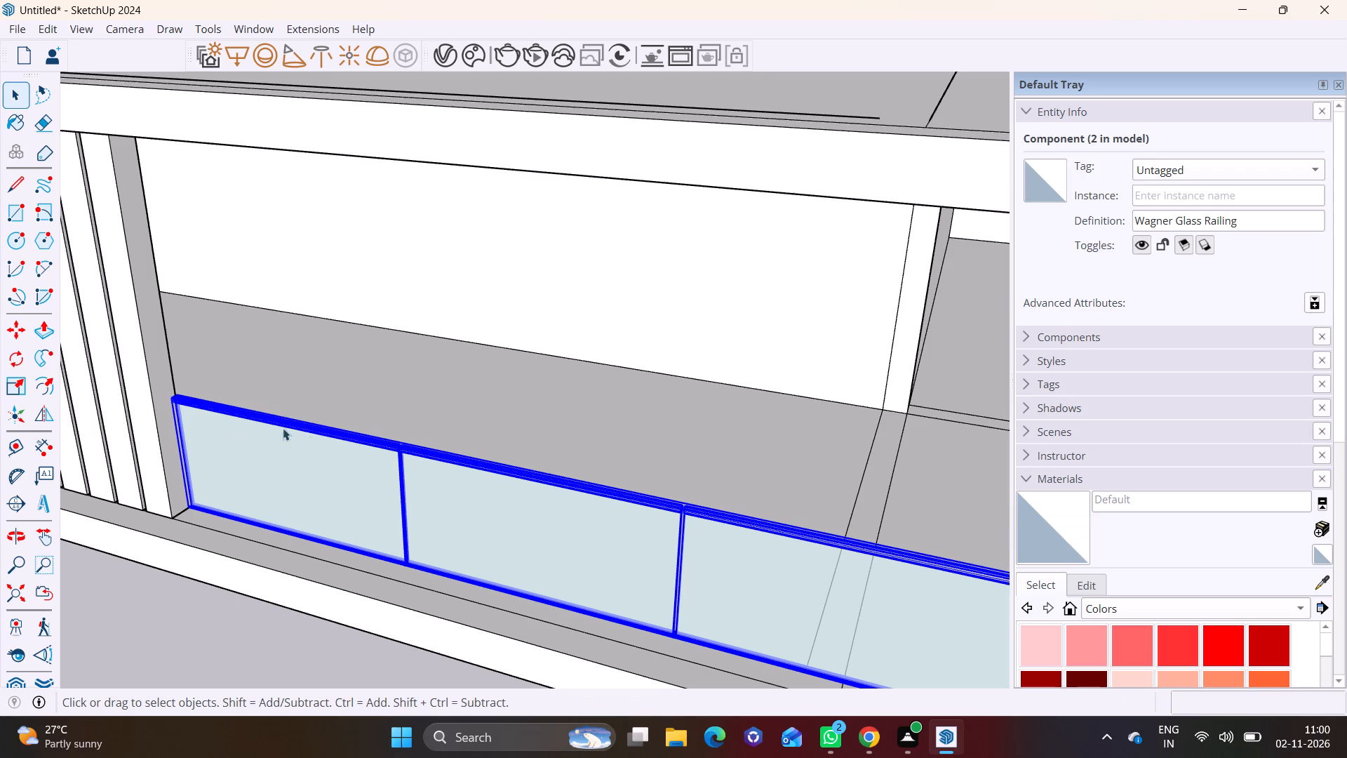
Examine how the front railing's far end meets the frame's corner post, and clear the selection.
{"action": "scroll", "coordinate": [321, 484], "scroll_direction": "down", "scroll_amount": 4}
{"action": "middle_click_drag", "start_coordinate": [562, 558], "coordinate": [561, 478], "text": "shift"}
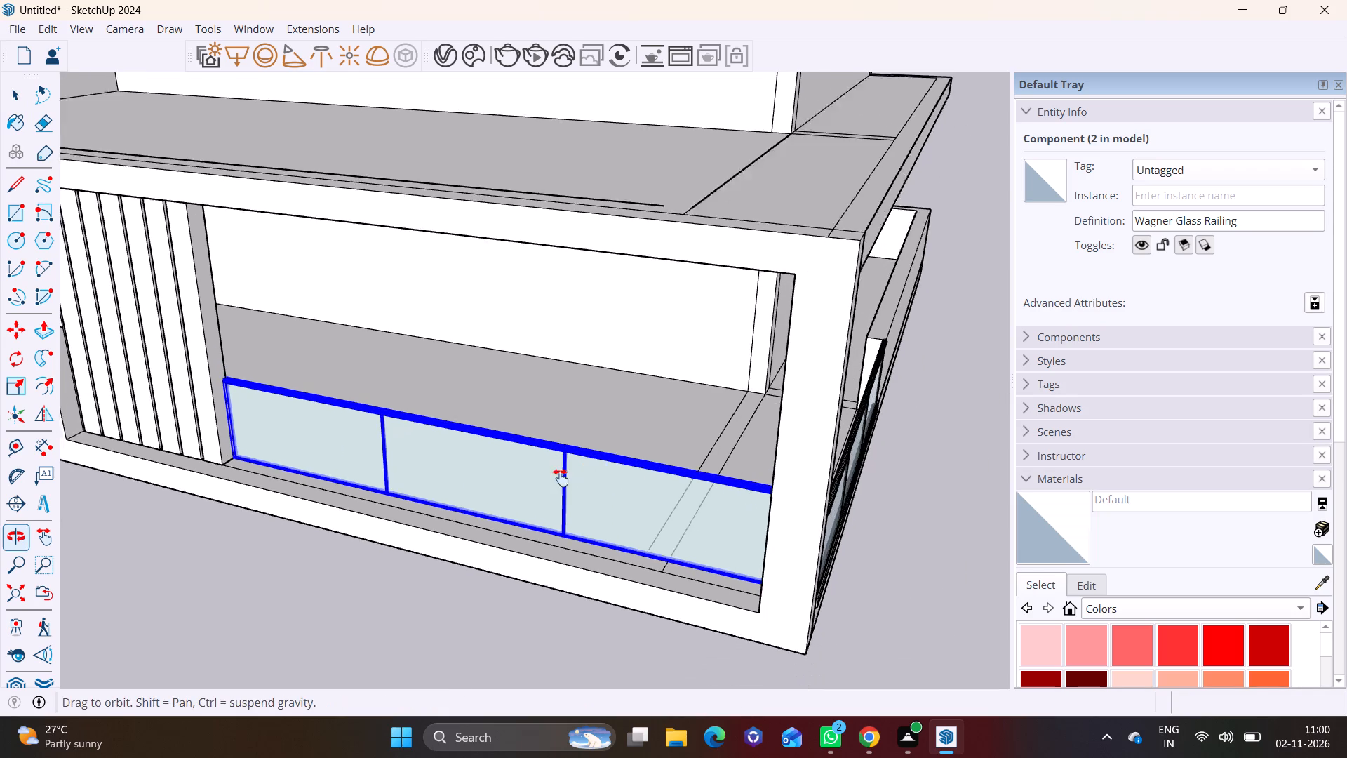
{"action": "middle_click_drag", "start_coordinate": [561, 478], "coordinate": [558, 469], "text": "shift"}
{"action": "middle_click_drag", "start_coordinate": [723, 535], "coordinate": [803, 437]}
{"action": "scroll", "coordinate": [724, 371], "scroll_direction": "up", "scroll_amount": 3}
{"action": "middle_click_drag", "start_coordinate": [790, 468], "coordinate": [799, 412]}
{"action": "scroll", "coordinate": [790, 469], "scroll_direction": "up", "scroll_amount": 1}
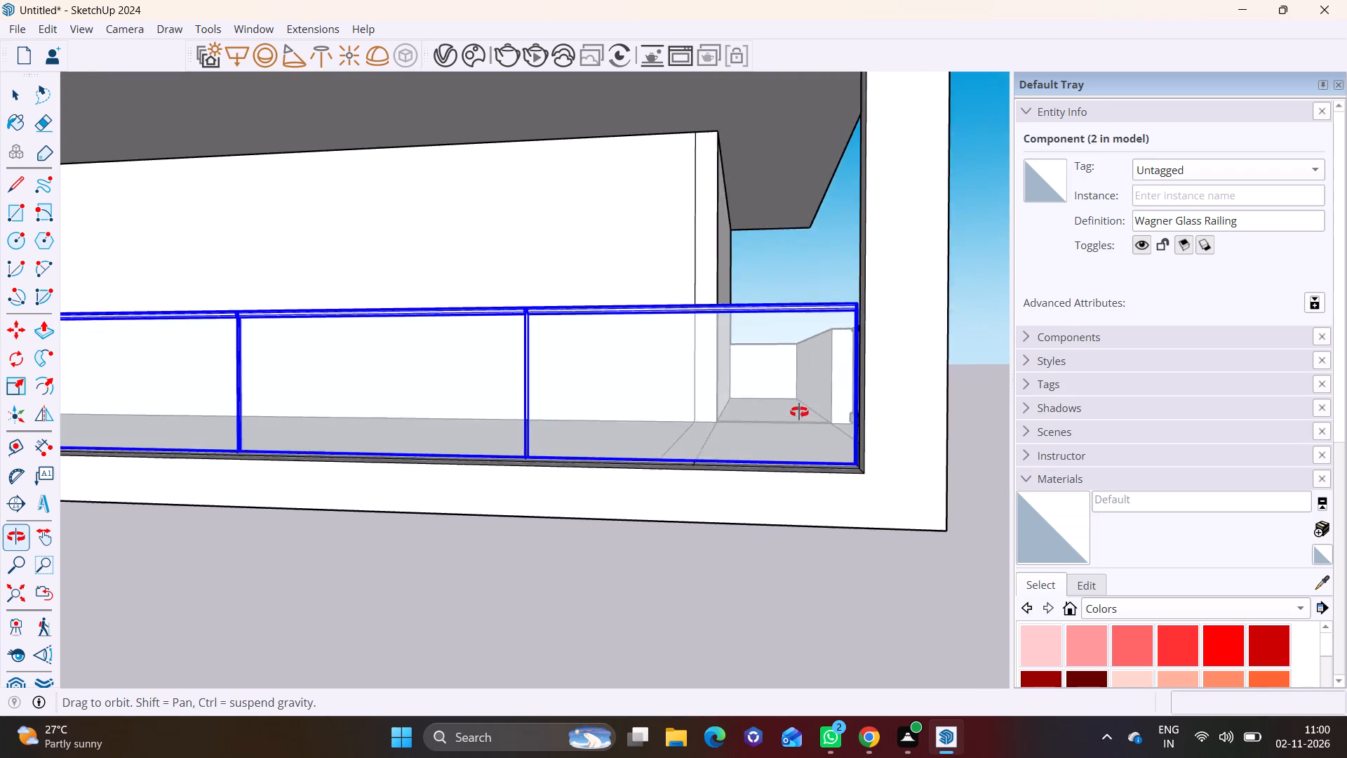
{"action": "middle_click_drag", "start_coordinate": [799, 412], "coordinate": [805, 494]}
{"action": "scroll", "coordinate": [805, 494], "scroll_direction": "down", "scroll_amount": 3}
{"action": "left_click", "coordinate": [829, 483]}
{"action": "scroll", "coordinate": [840, 479], "scroll_direction": "up", "scroll_amount": 4}
{"action": "left_click", "coordinate": [989, 460]}
{"action": "scroll", "coordinate": [862, 441], "scroll_direction": "down", "scroll_amount": 8}
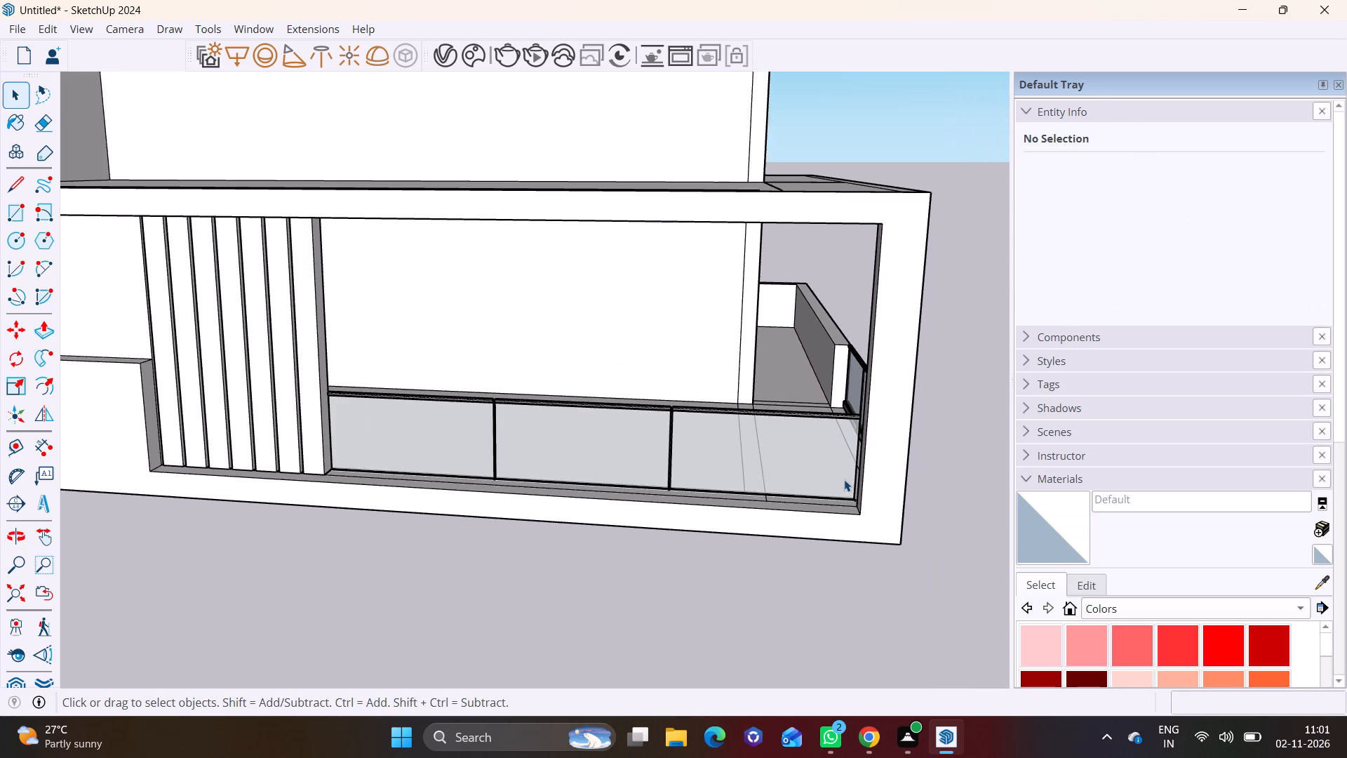
Move the front glass railing by its bottom end corner to meet the frame's corner post and sill, and clear the selection.
{"action": "middle_click_drag", "start_coordinate": [842, 481], "coordinate": [859, 388]}
{"action": "scroll", "coordinate": [790, 383], "scroll_direction": "up", "scroll_amount": 3}
{"action": "left_click", "coordinate": [847, 437]}
{"action": "scroll", "coordinate": [876, 440], "scroll_direction": "up", "scroll_amount": 7}
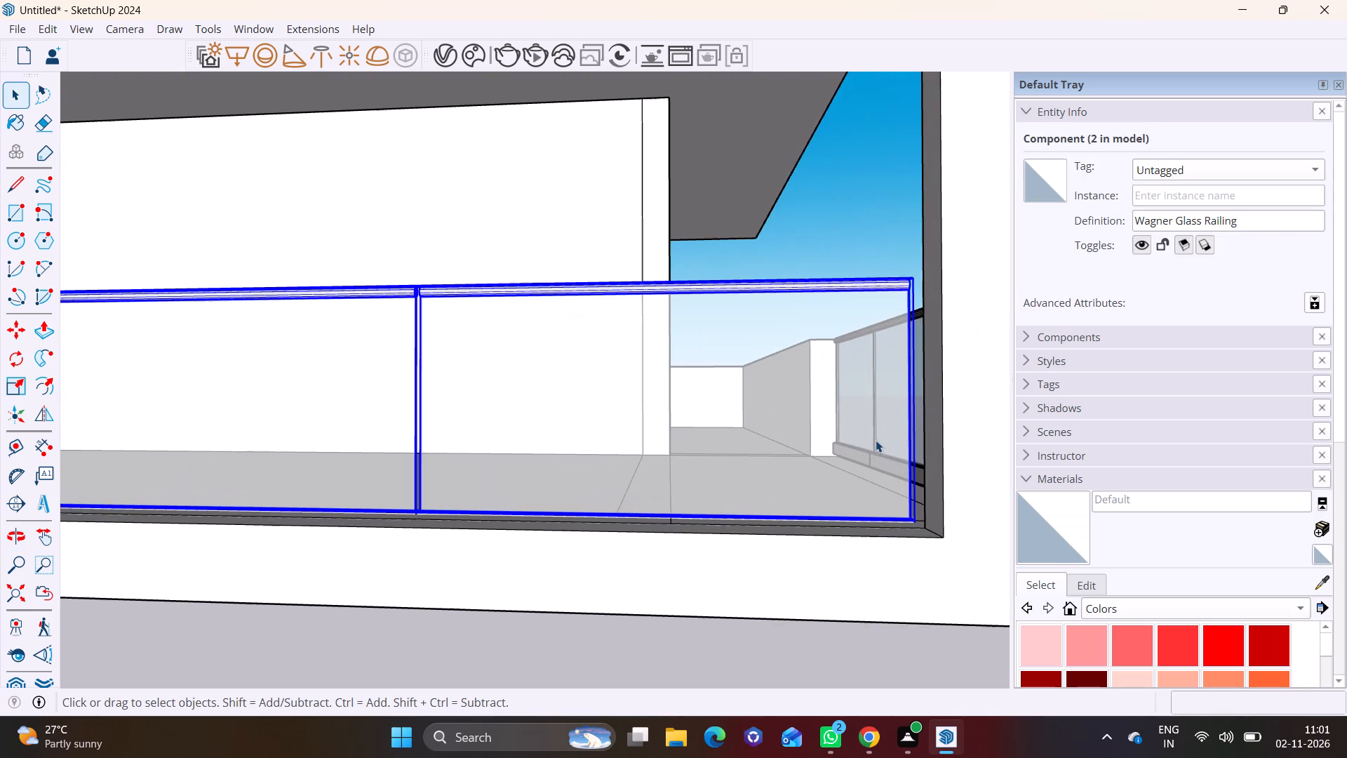
{"action": "middle_click_drag", "start_coordinate": [844, 448], "coordinate": [796, 460]}
{"action": "key", "text": "m"}
{"action": "left_click", "coordinate": [930, 526]}
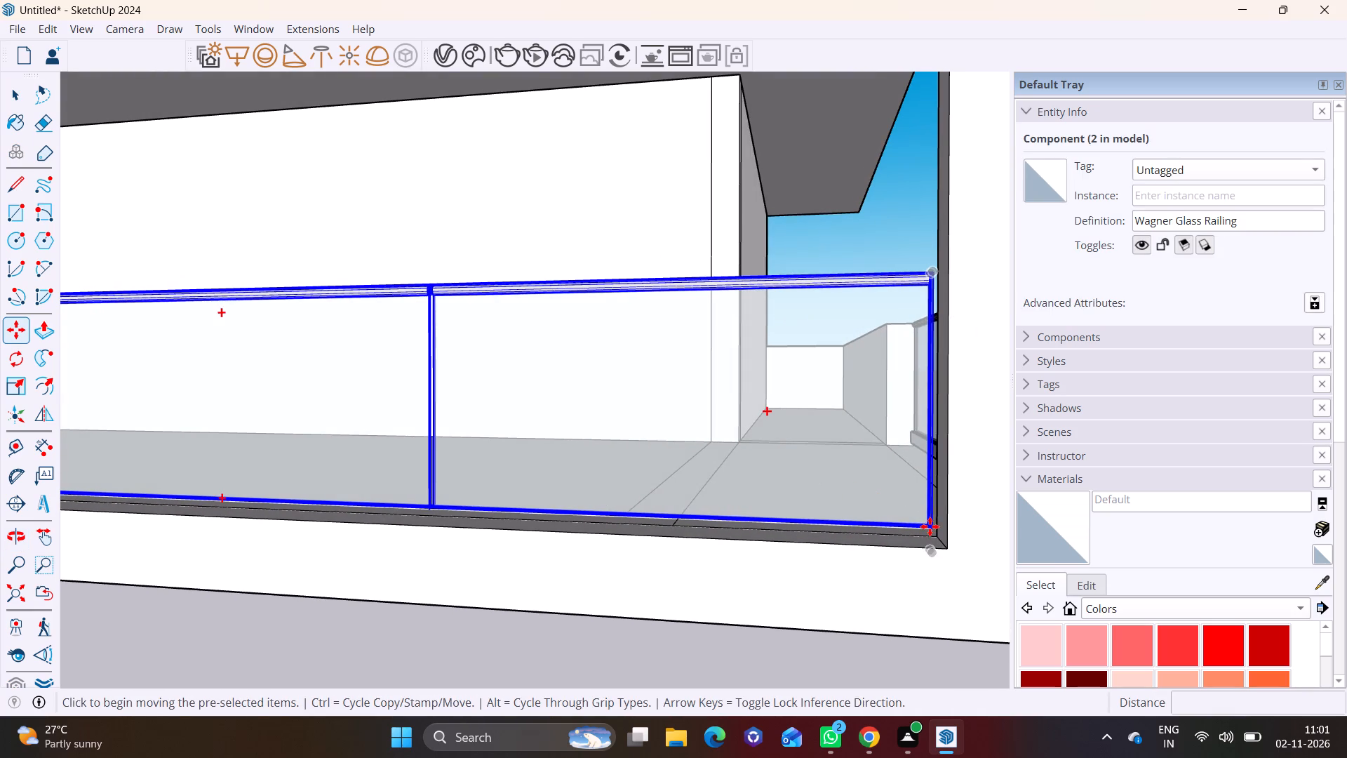
{"action": "left_click", "coordinate": [932, 535]}
{"action": "key", "text": "space"}
{"action": "left_click", "coordinate": [923, 227]}
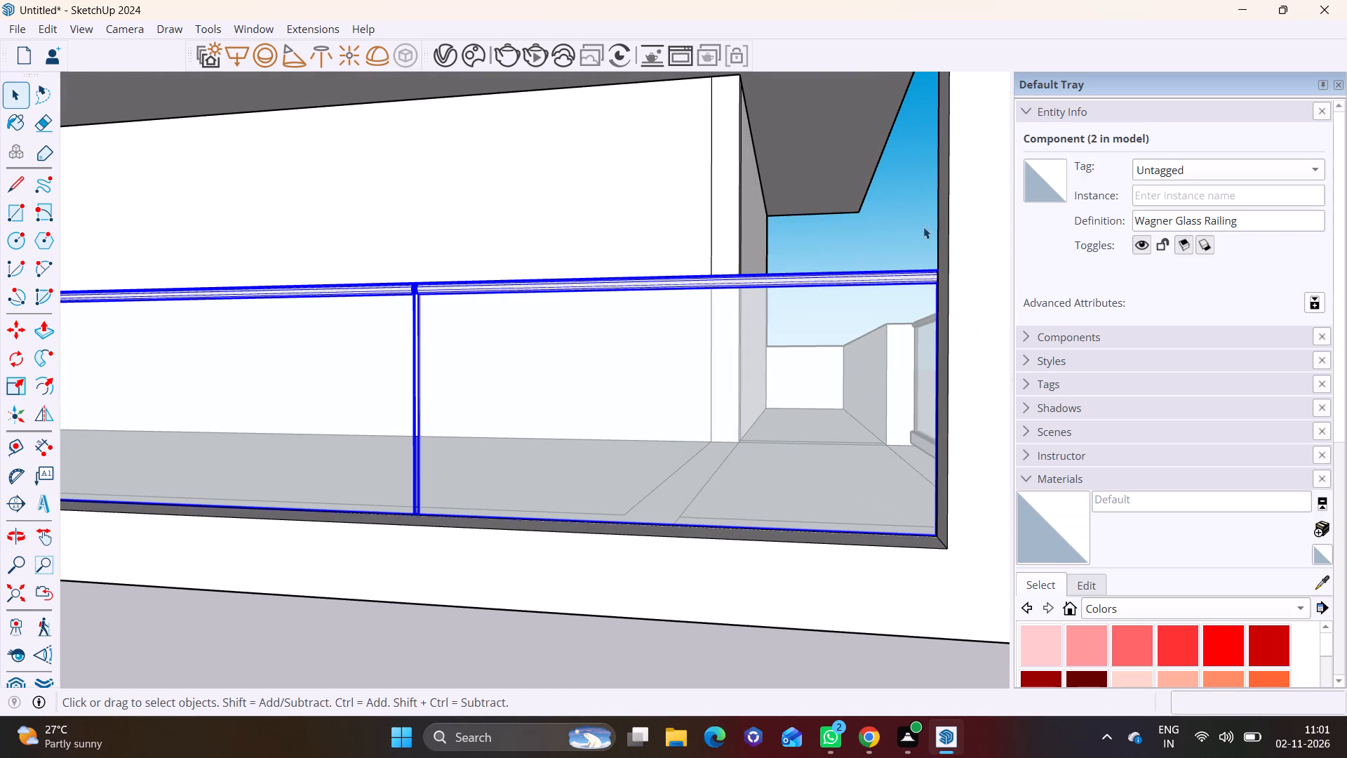
Examine the front railing's fit between the slats and corner post, and view the upper storeys above it.
{"action": "scroll", "coordinate": [780, 321], "scroll_direction": "down", "scroll_amount": 3}
{"action": "scroll", "coordinate": [575, 385], "scroll_direction": "down", "scroll_amount": 6}
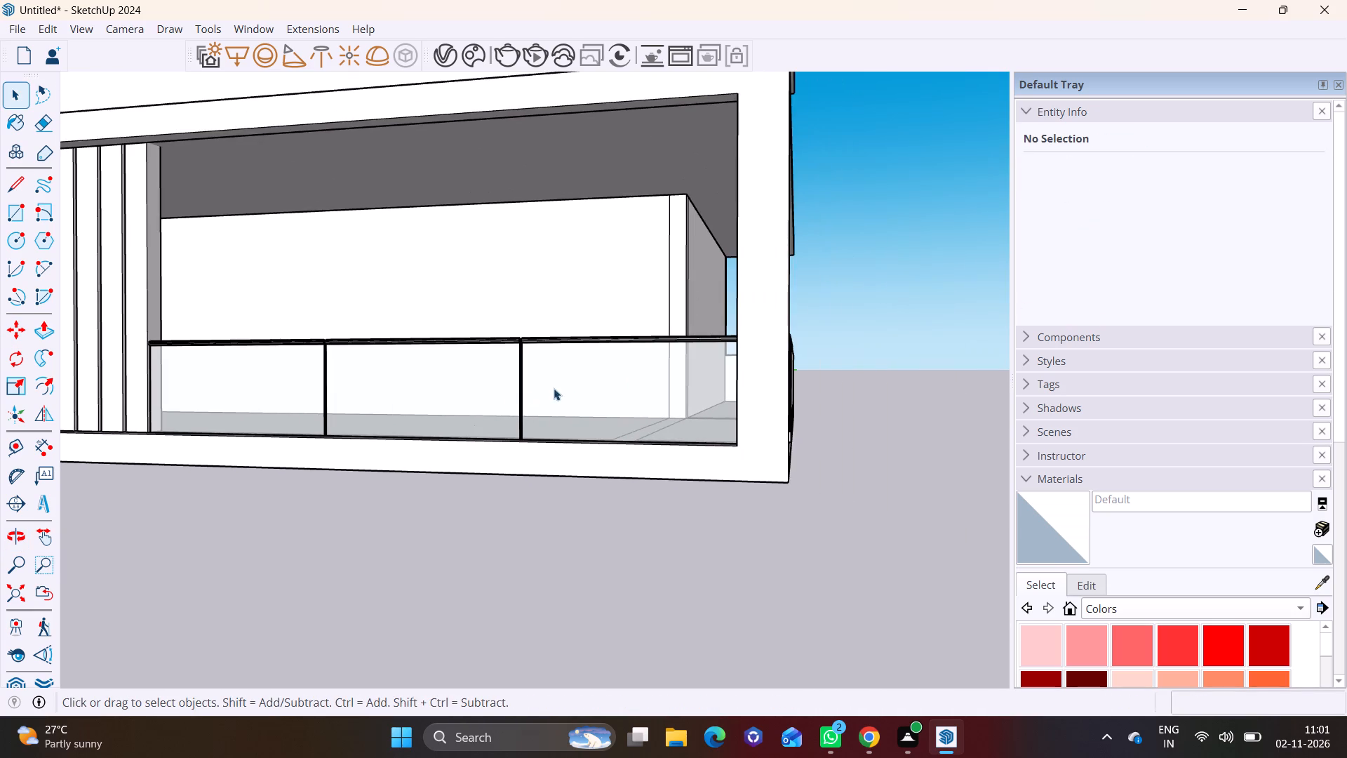
{"action": "middle_click_drag", "start_coordinate": [554, 388], "coordinate": [589, 536]}
{"action": "scroll", "coordinate": [157, 427], "scroll_direction": "up", "scroll_amount": 7}
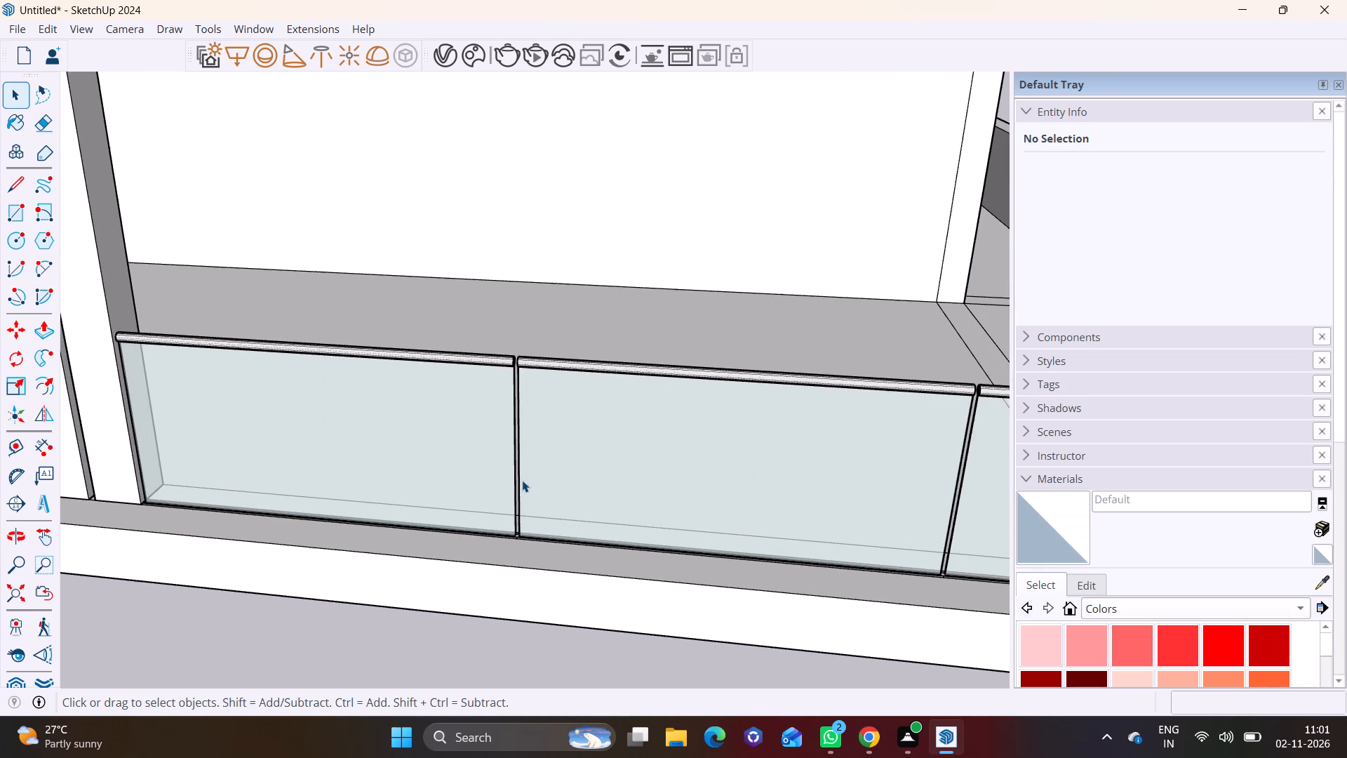
{"action": "scroll", "coordinate": [523, 479], "scroll_direction": "down", "scroll_amount": 8}
{"action": "middle_click_drag", "start_coordinate": [686, 500], "coordinate": [485, 419], "text": "shift"}
{"action": "left_click", "coordinate": [889, 473]}
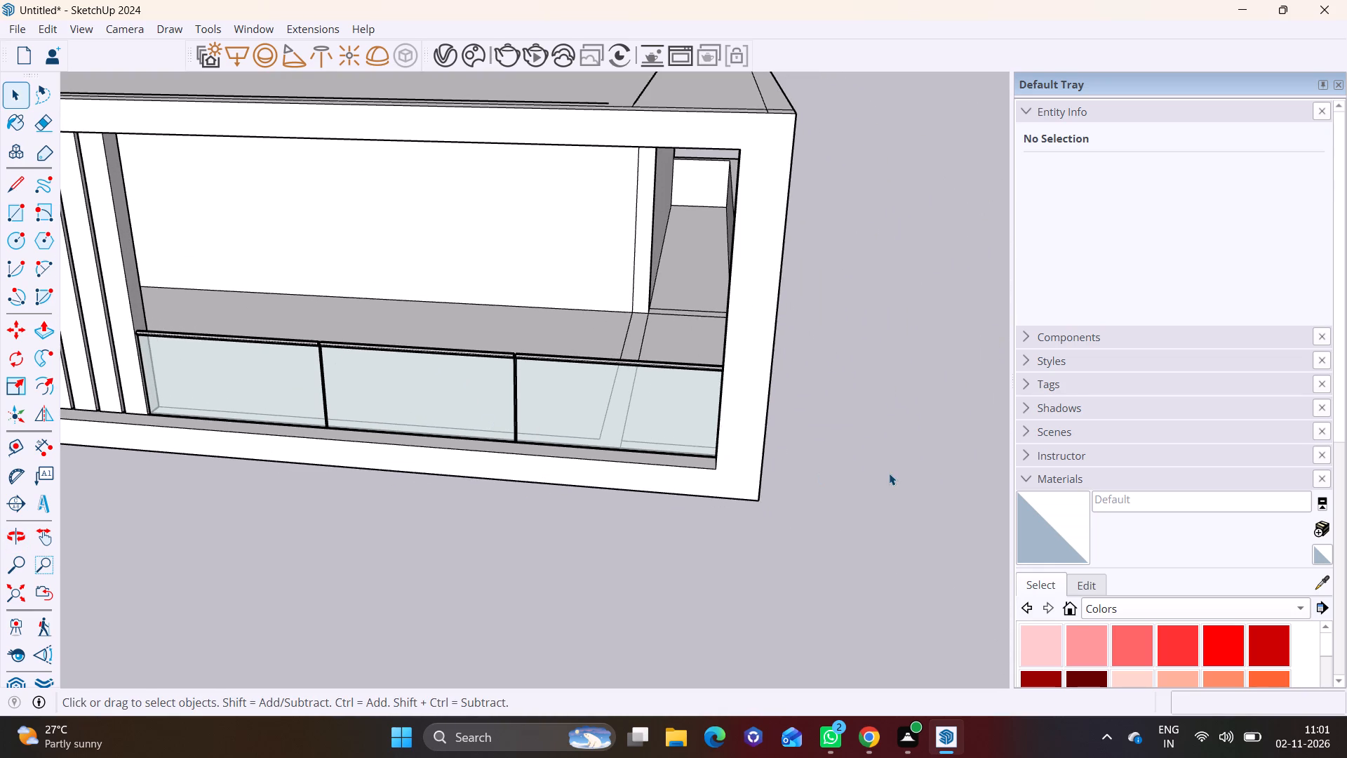
{"action": "scroll", "coordinate": [492, 430], "scroll_direction": "up", "scroll_amount": 4}
{"action": "scroll", "coordinate": [551, 421], "scroll_direction": "down", "scroll_amount": 11}
{"action": "middle_click_drag", "start_coordinate": [567, 481], "coordinate": [571, 464]}
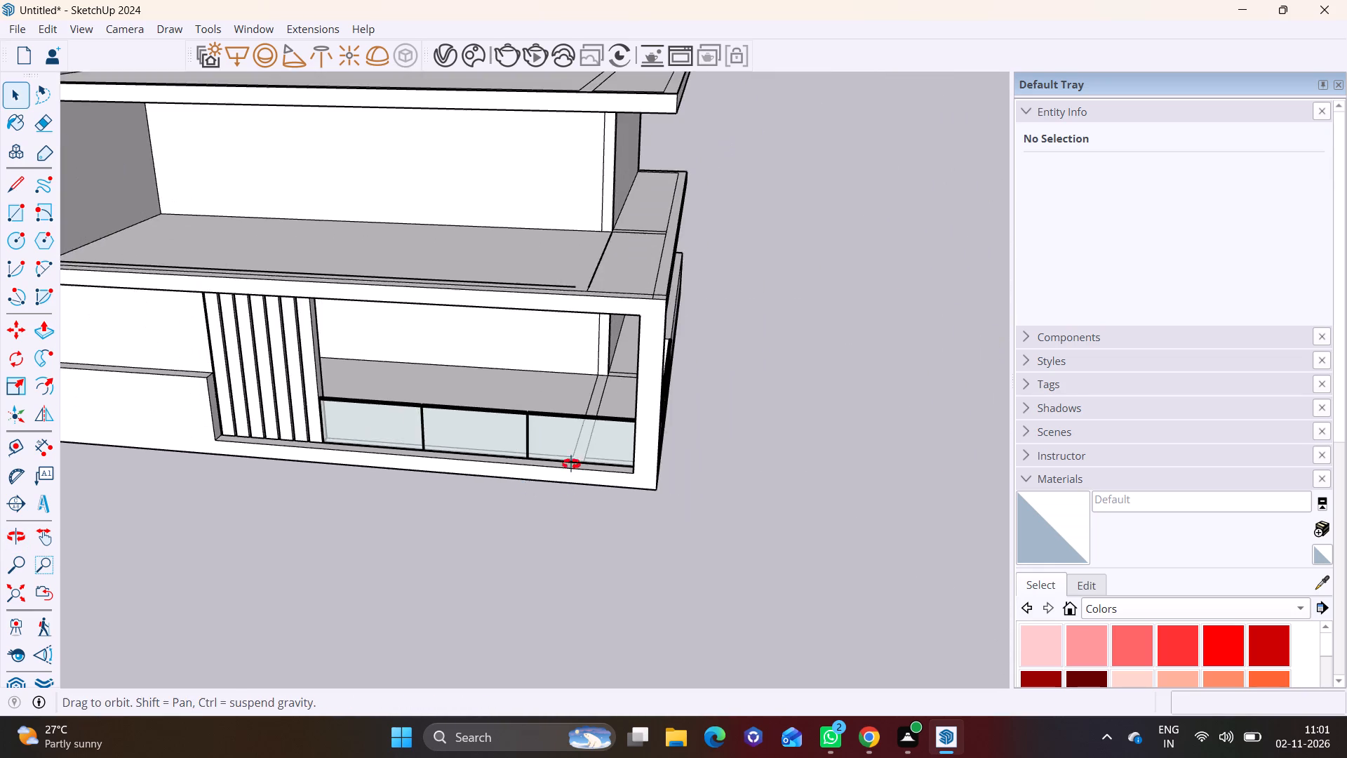
{"action": "middle_click_drag", "start_coordinate": [571, 464], "coordinate": [562, 352]}
{"action": "scroll", "coordinate": [563, 365], "scroll_direction": "down", "scroll_amount": 6}
{"action": "middle_click_drag", "start_coordinate": [585, 265], "coordinate": [665, 543], "text": "shift"}
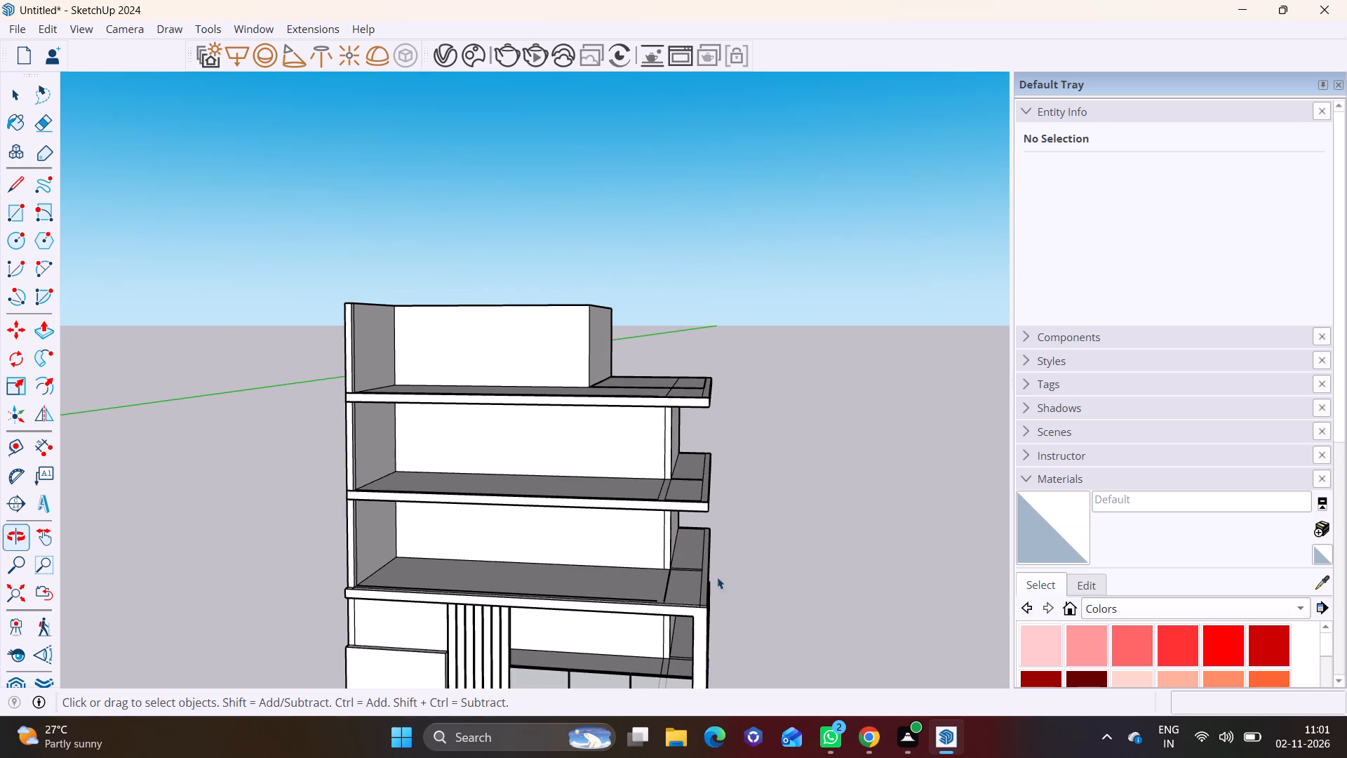
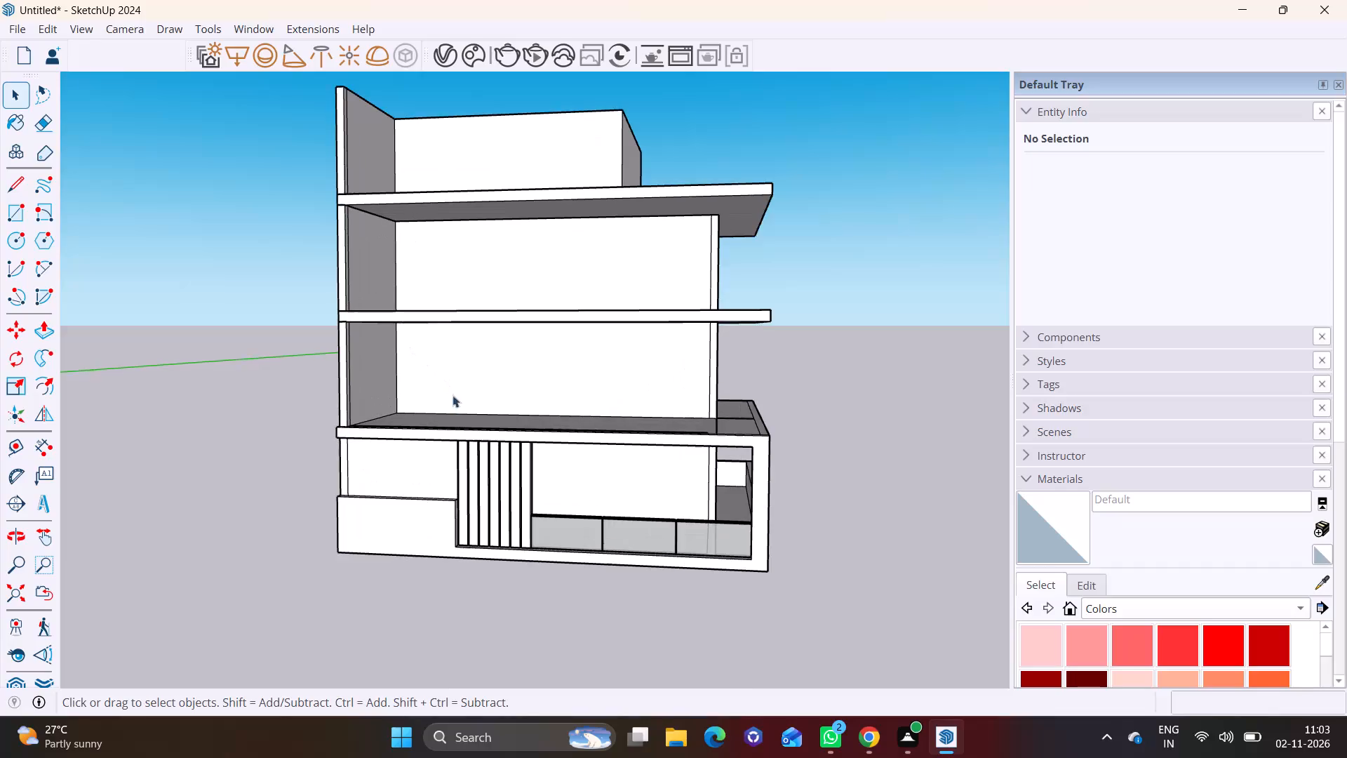
Paint the front faces of the seven vertical slats on the ground storey with the Wood Cherry Original material.
{"action": "middle_click_drag", "start_coordinate": [516, 446], "coordinate": [416, 408], "text": "shift"}
{"action": "middle_click_drag", "start_coordinate": [493, 446], "coordinate": [534, 496], "text": "shift"}
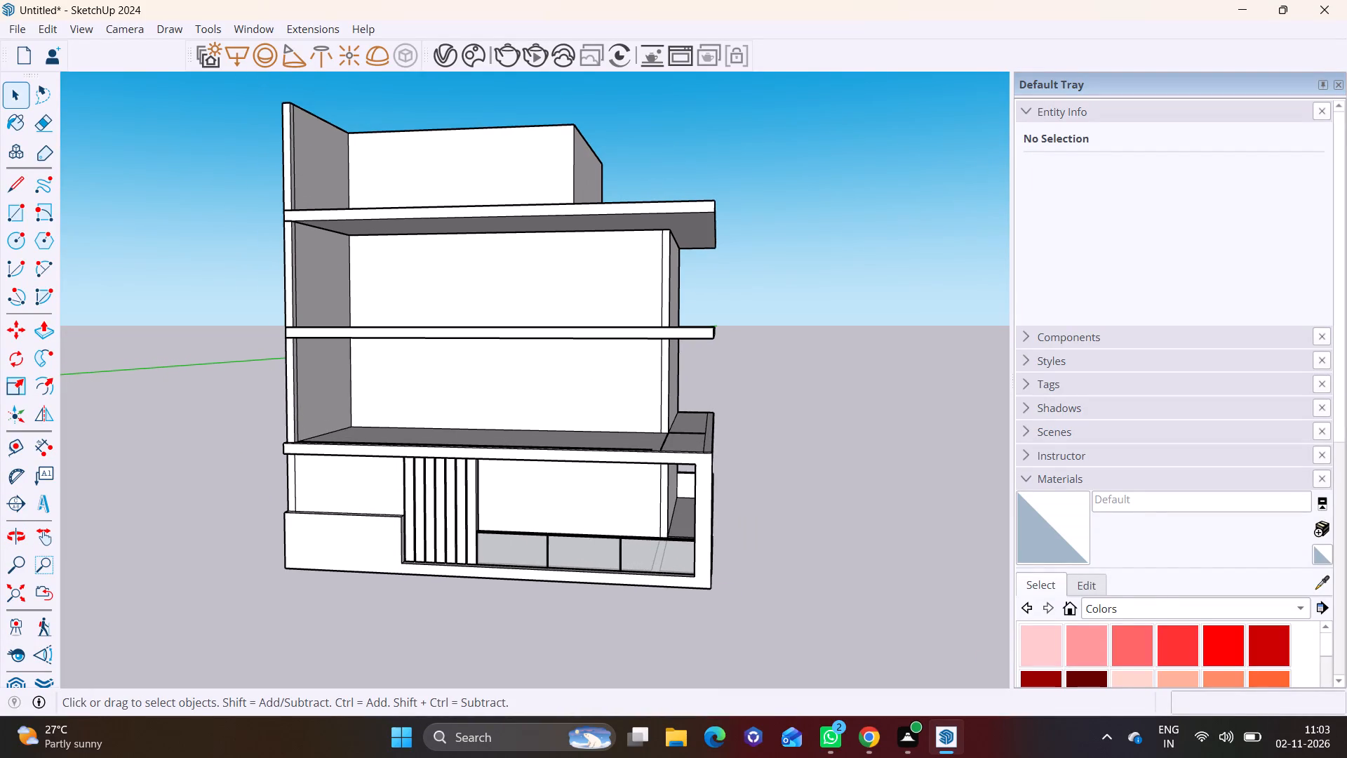
{"action": "left_click", "coordinate": [1105, 609]}
{"action": "left_click", "coordinate": [1109, 750]}
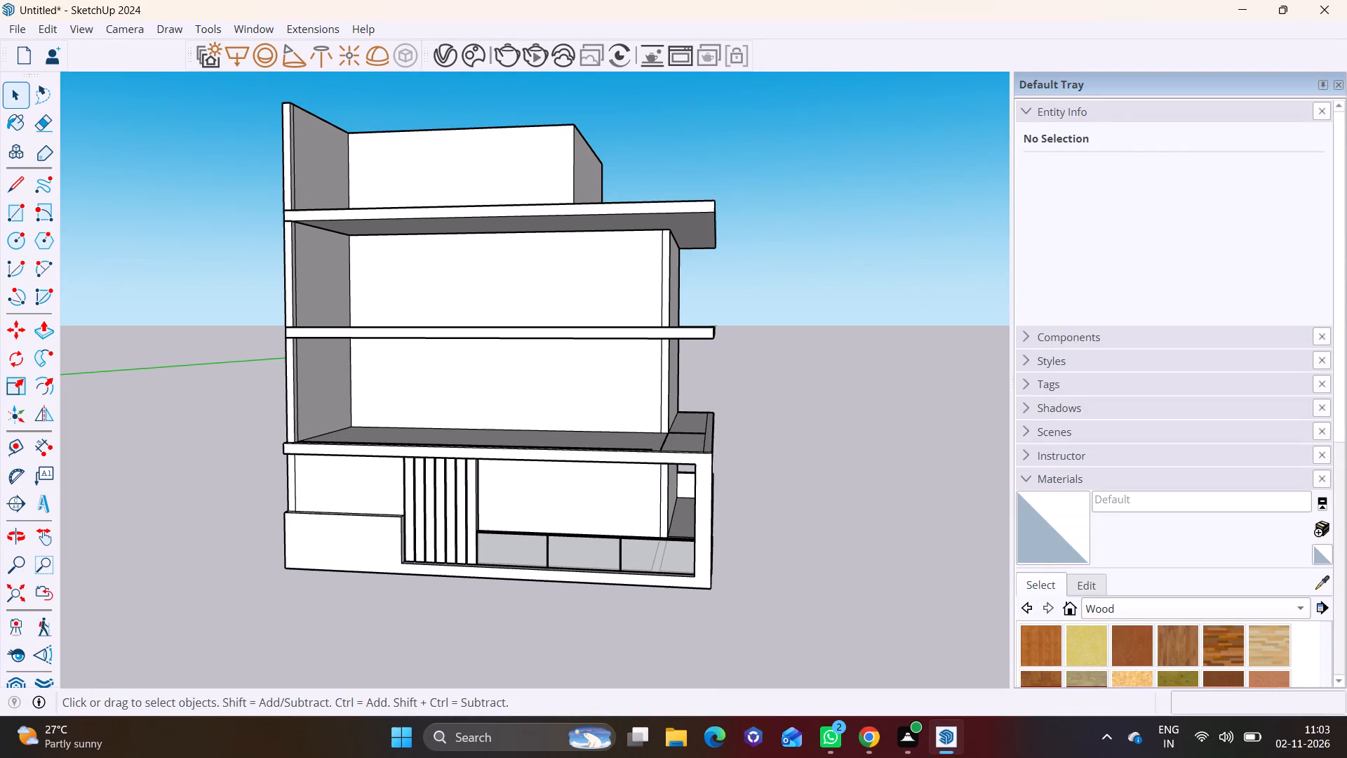
{"action": "left_click", "coordinate": [1127, 646]}
{"action": "scroll", "coordinate": [462, 538], "scroll_direction": "up", "scroll_amount": 9}
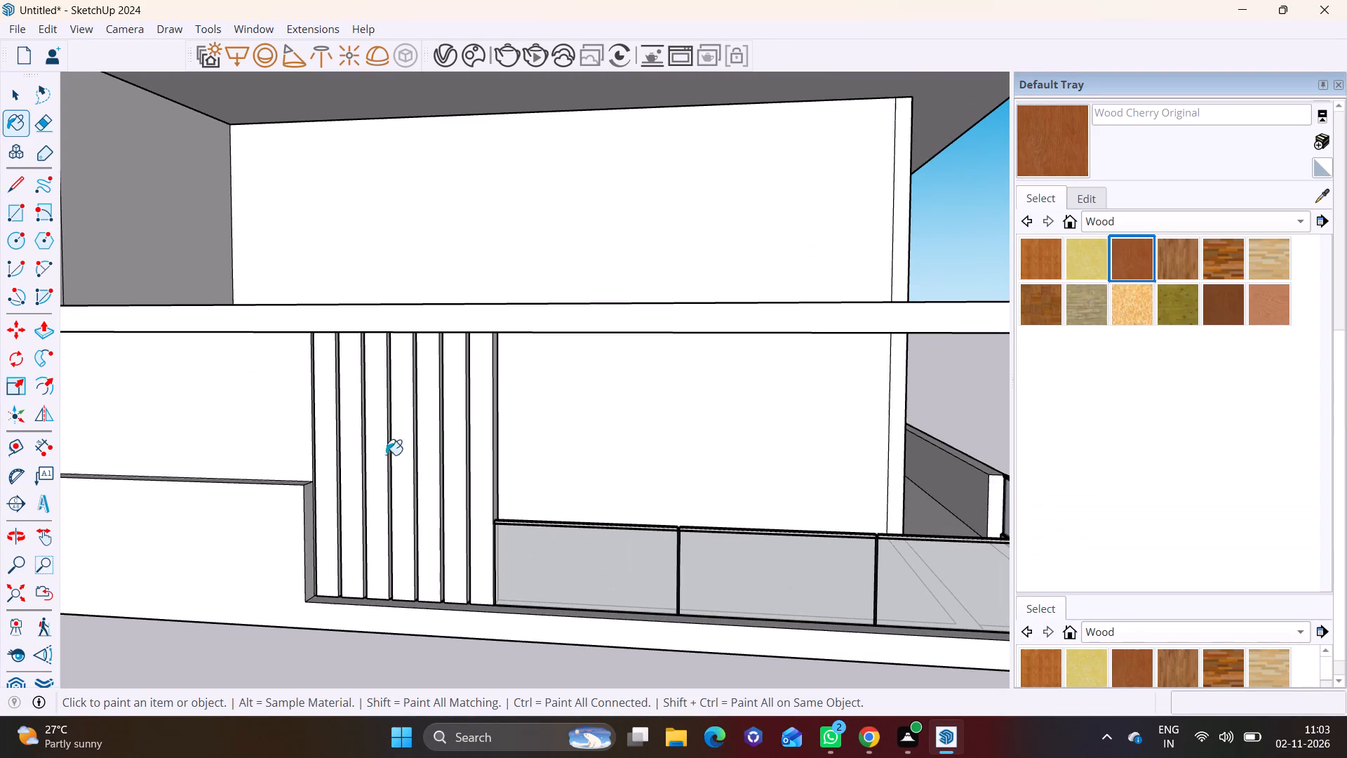
{"action": "left_click", "coordinate": [327, 406]}
{"action": "left_click", "coordinate": [346, 392]}
{"action": "left_click", "coordinate": [368, 391]}
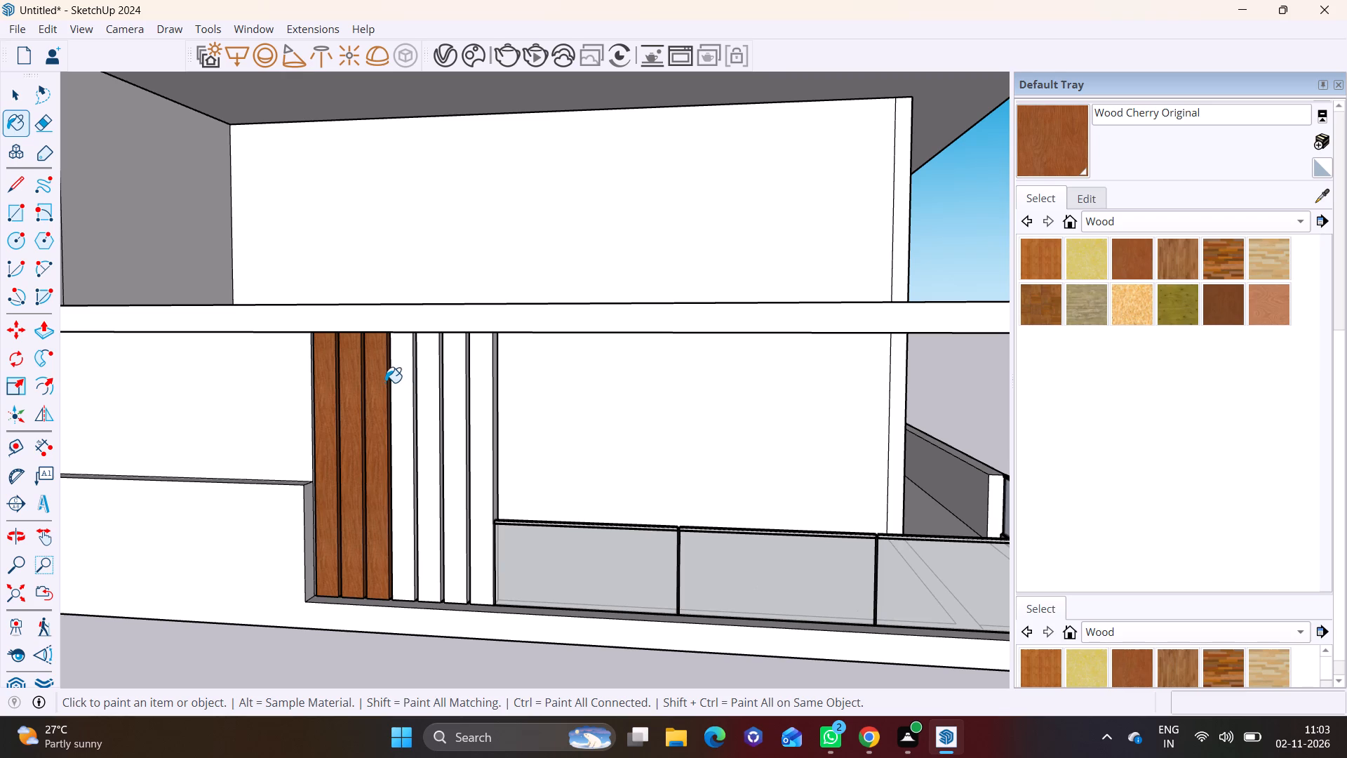
{"action": "left_click", "coordinate": [398, 379]}
{"action": "left_click", "coordinate": [428, 373]}
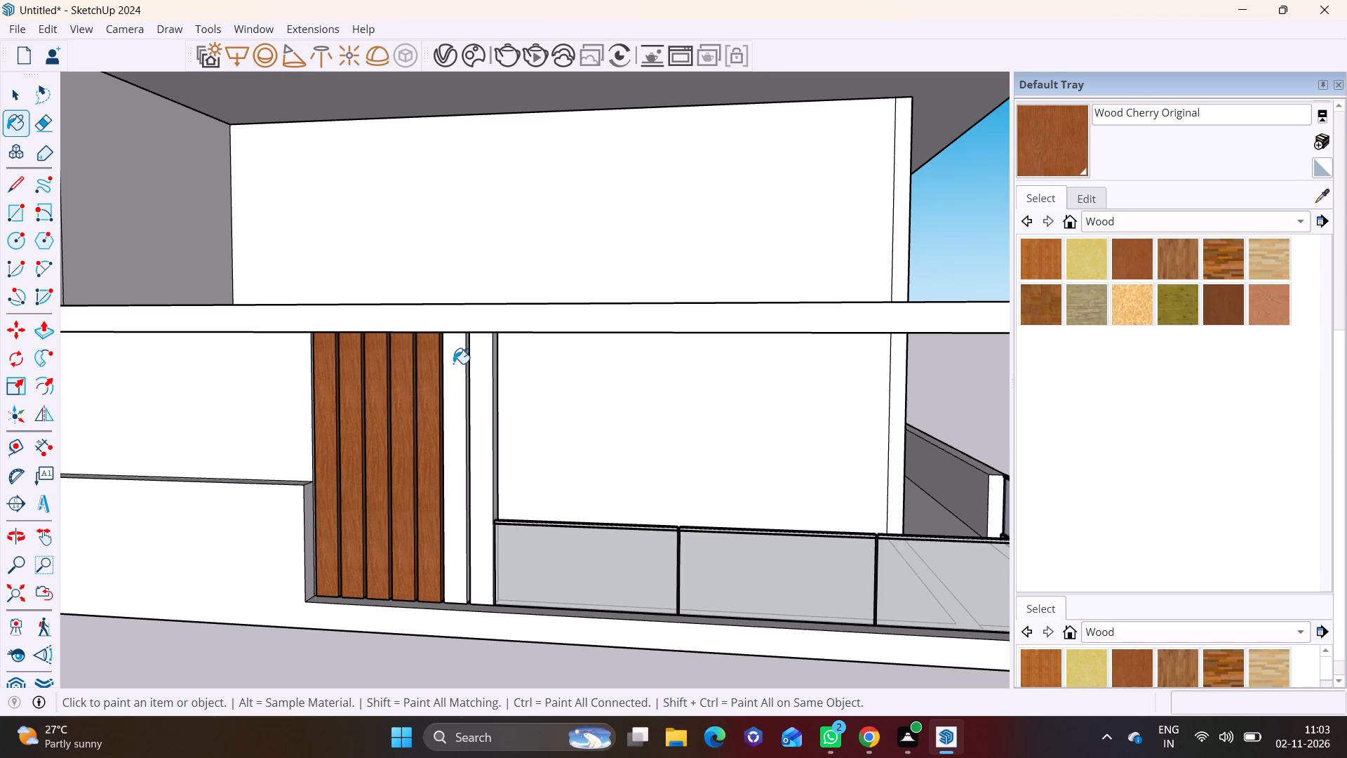
{"action": "left_click", "coordinate": [453, 364]}
{"action": "left_click", "coordinate": [476, 364]}
{"action": "key", "text": "space"}
Erase the short stray edge on top of the slab above the ground storey, at the foot of the side wall.
{"action": "scroll", "coordinate": [516, 498], "scroll_direction": "down", "scroll_amount": 6}
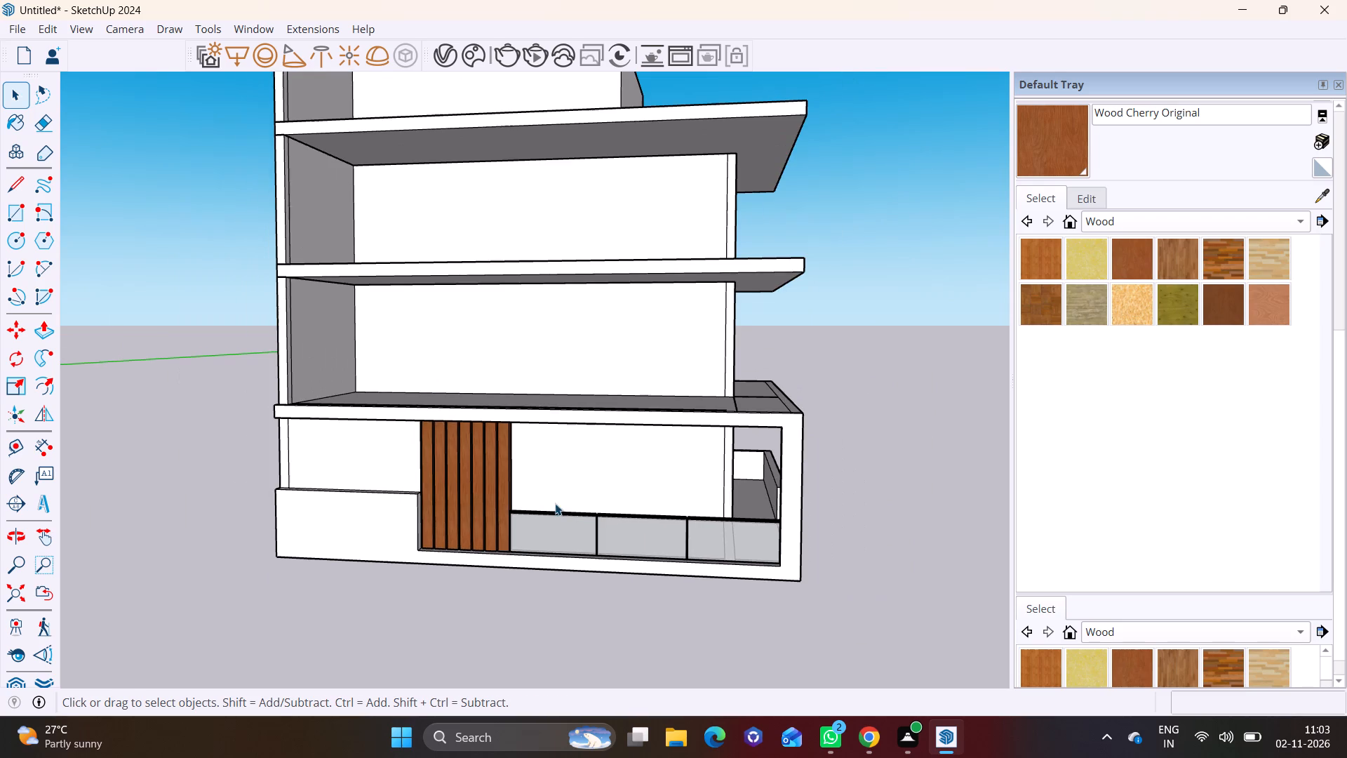
{"action": "middle_click_drag", "start_coordinate": [658, 492], "coordinate": [798, 470], "text": "shift"}
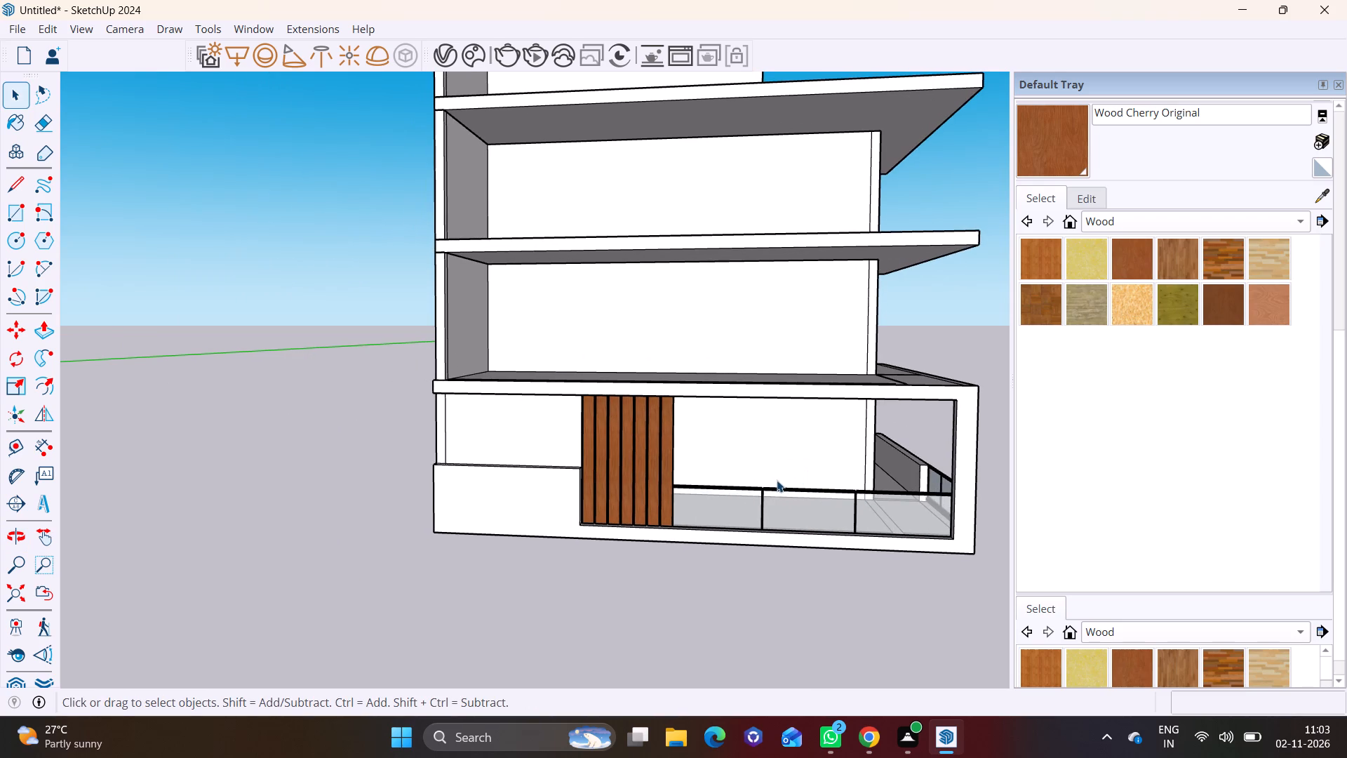
{"action": "scroll", "coordinate": [481, 404], "scroll_direction": "up", "scroll_amount": 2}
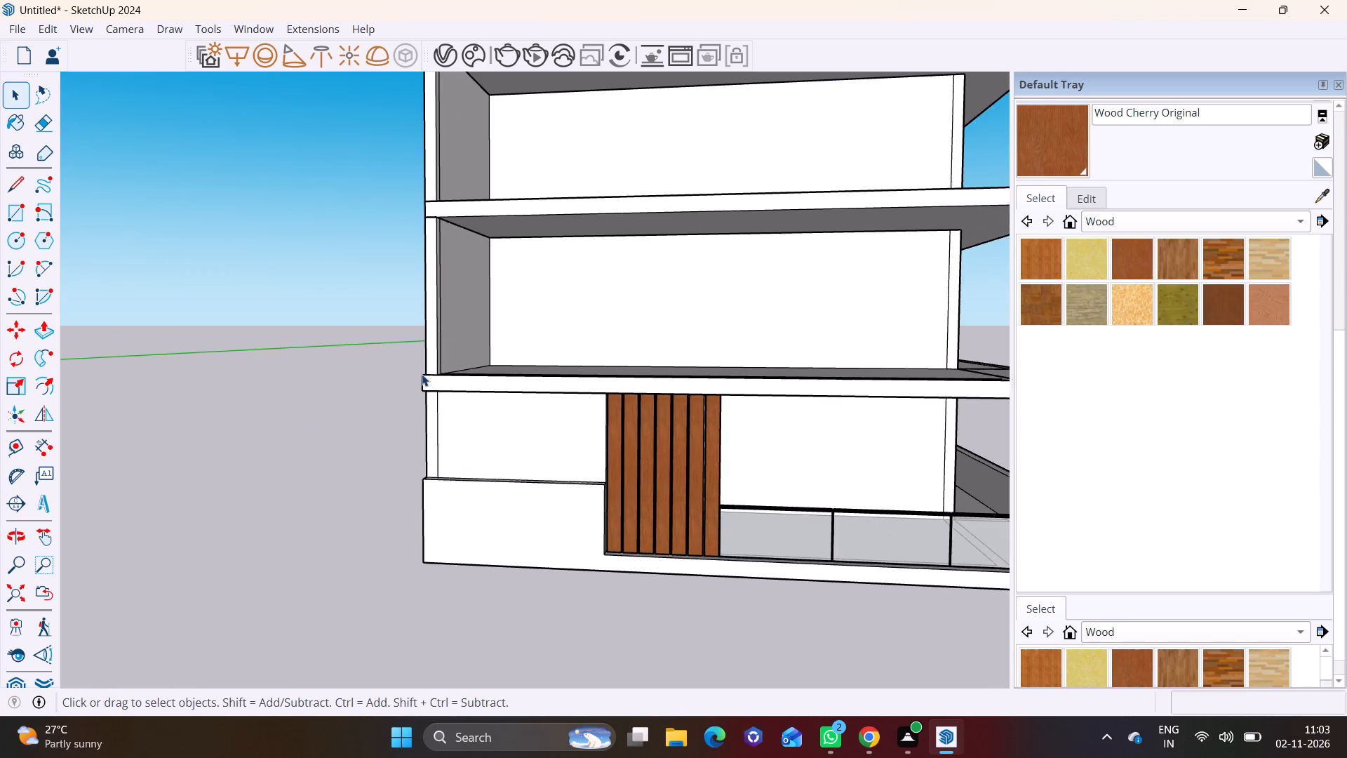
{"action": "scroll", "coordinate": [420, 374], "scroll_direction": "up", "scroll_amount": 3}
{"action": "middle_click_drag", "start_coordinate": [597, 400], "coordinate": [316, 407], "text": "shift"}
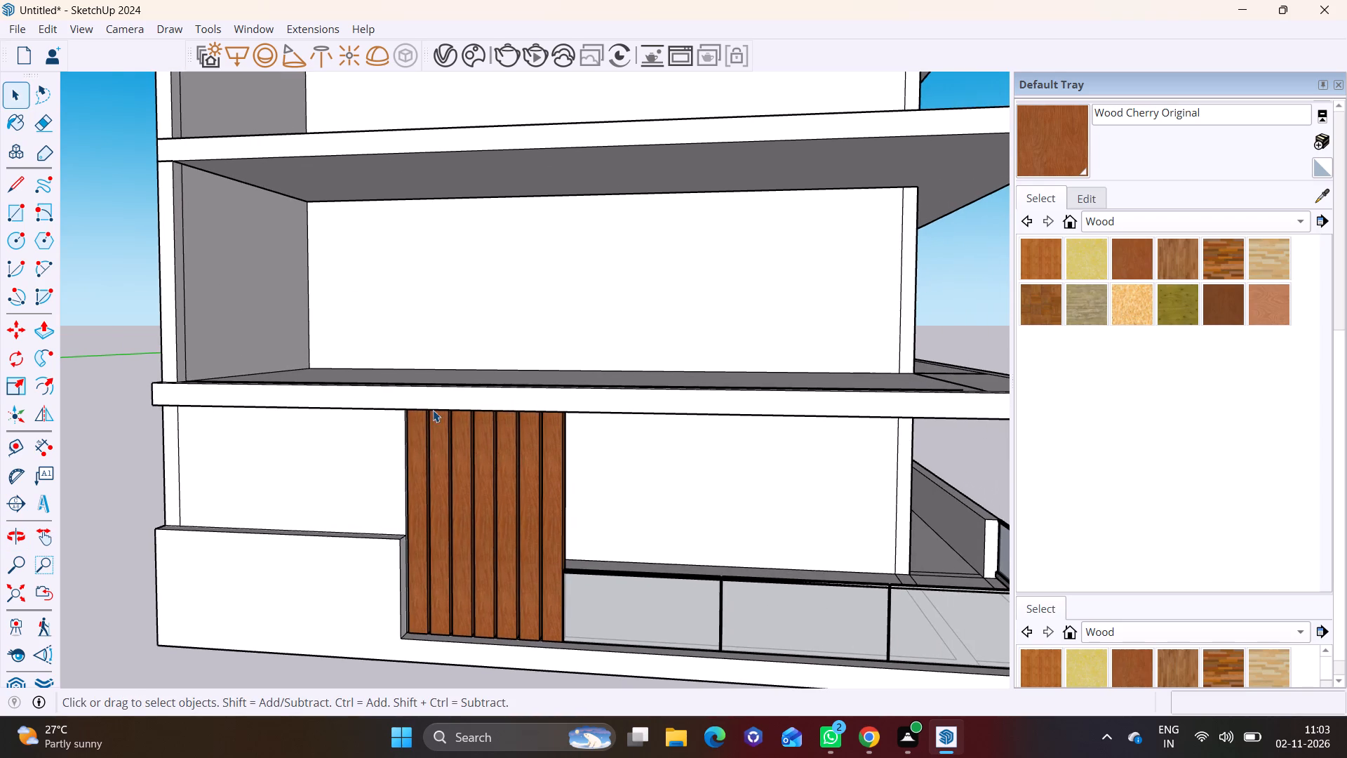
{"action": "scroll", "coordinate": [335, 368], "scroll_direction": "up", "scroll_amount": 2}
{"action": "middle_click_drag", "start_coordinate": [318, 346], "coordinate": [663, 396], "text": "shift"}
{"action": "middle_click_drag", "start_coordinate": [631, 437], "coordinate": [601, 559]}
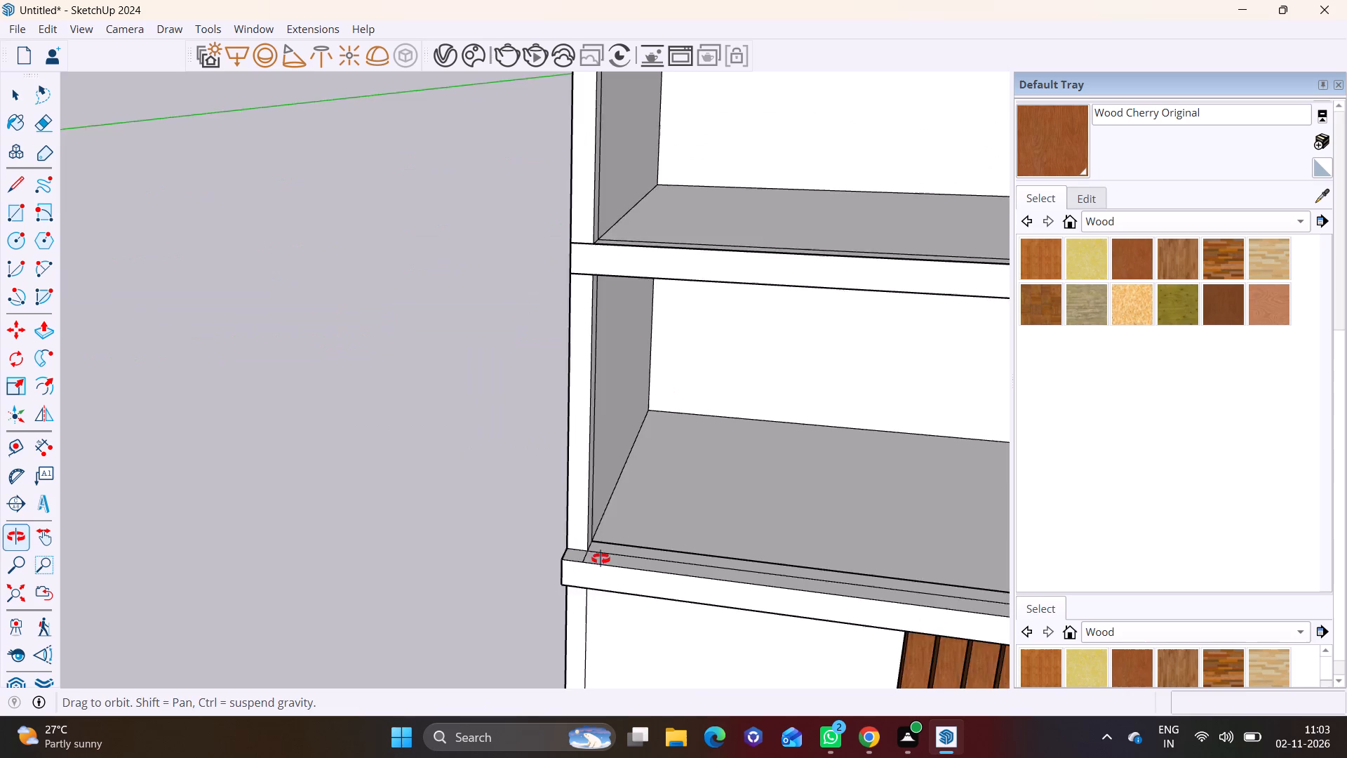
{"action": "middle_click_drag", "start_coordinate": [601, 559], "coordinate": [602, 583]}
{"action": "scroll", "coordinate": [668, 569], "scroll_direction": "up", "scroll_amount": 3}
{"action": "middle_click_drag", "start_coordinate": [730, 566], "coordinate": [563, 456], "text": "shift"}
{"action": "scroll", "coordinate": [195, 452], "scroll_direction": "up", "scroll_amount": 3}
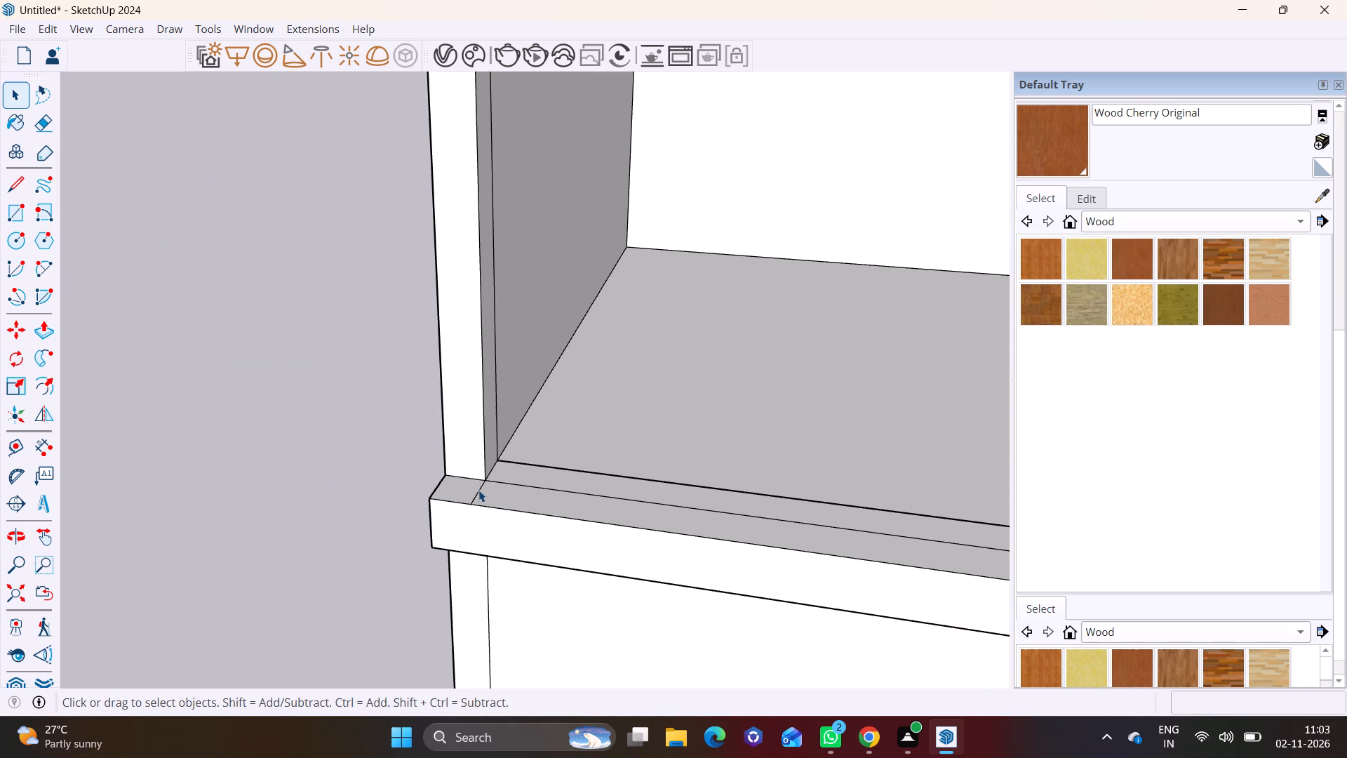
{"action": "left_click", "coordinate": [478, 490]}
{"action": "right_click", "coordinate": [478, 490]}
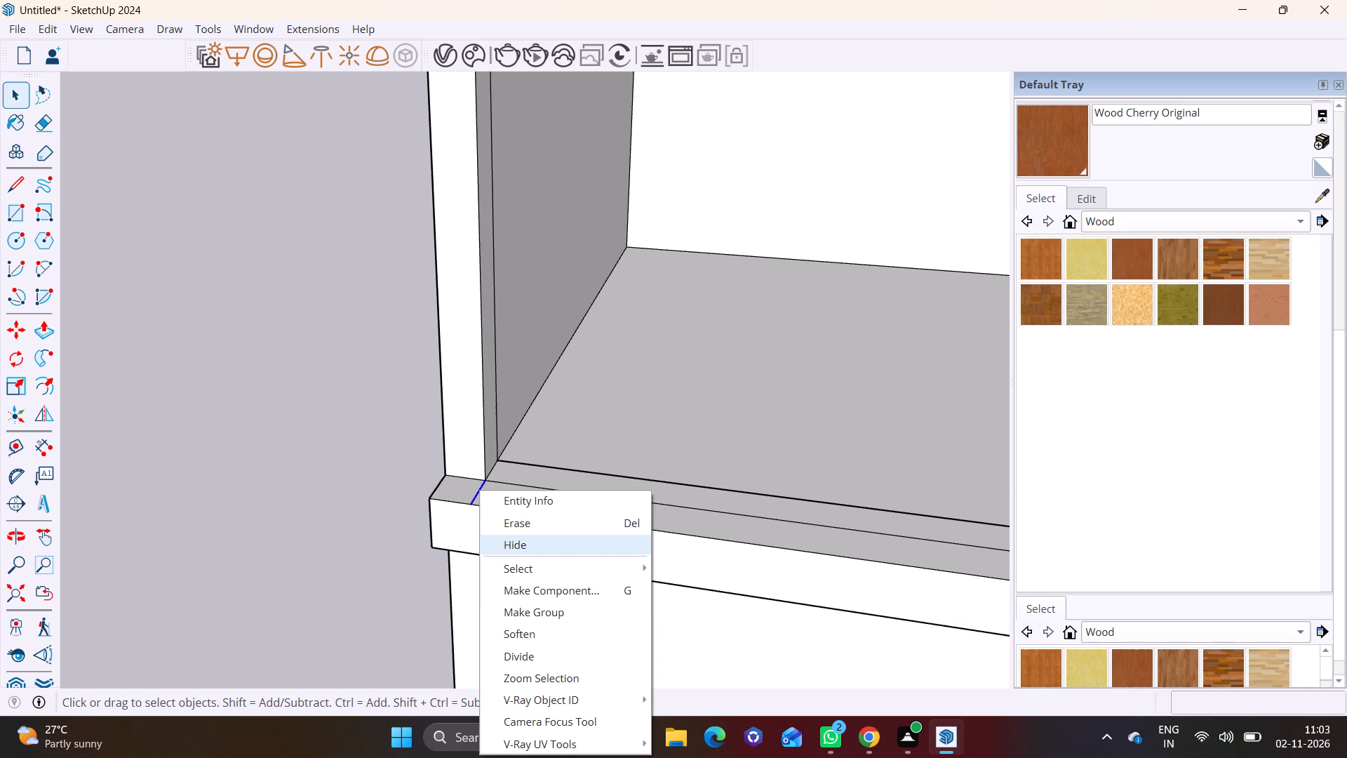
{"action": "left_click", "coordinate": [540, 517]}
Draw a rectangle about 6 7/8" by 9" near the foot of the side wall's front end and extrude it outward about 9 15/16".
{"action": "scroll", "coordinate": [500, 498], "scroll_direction": "down", "scroll_amount": 2}
{"action": "middle_click_drag", "start_coordinate": [500, 497], "coordinate": [391, 496], "text": "shift"}
{"action": "scroll", "coordinate": [391, 496], "scroll_direction": "down", "scroll_amount": 1, "text": "shift"}
{"action": "left_click", "coordinate": [17, 215]}
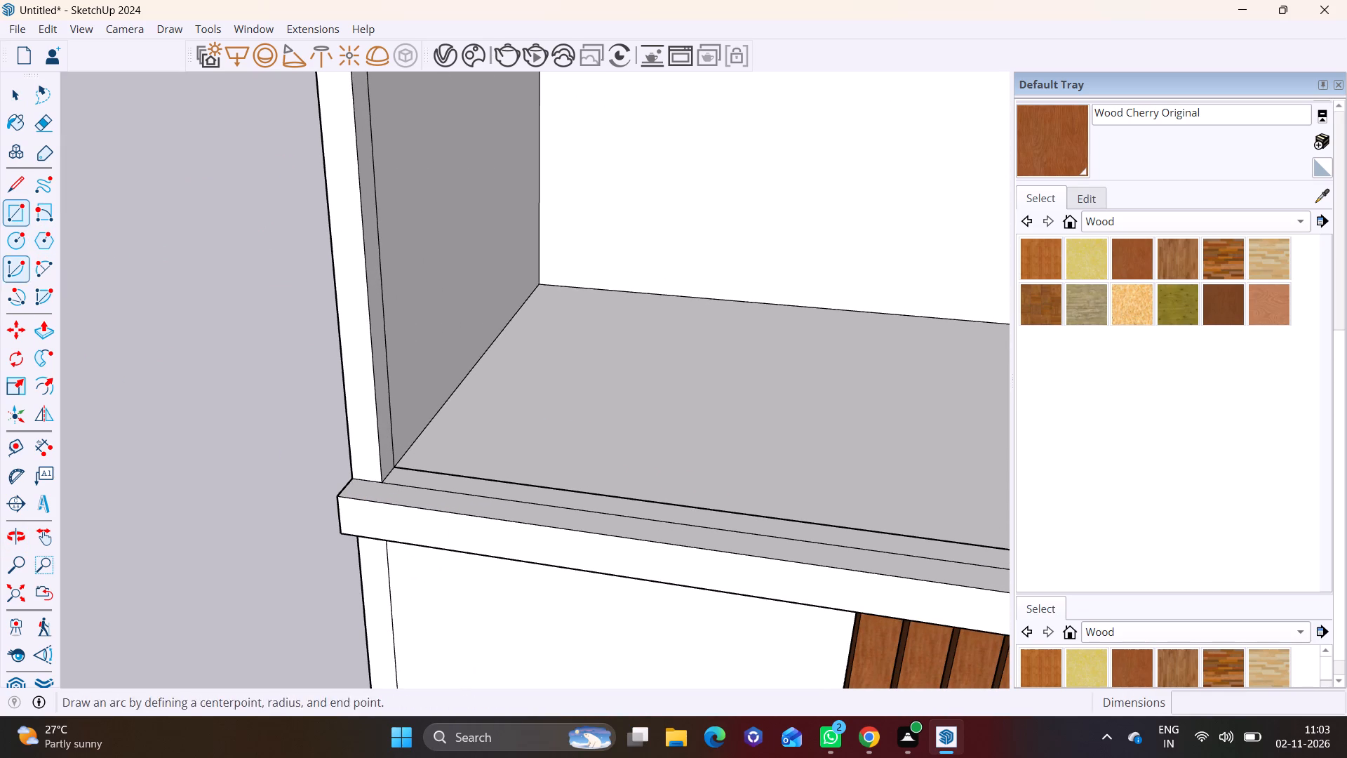
{"action": "middle_click_drag", "start_coordinate": [342, 469], "coordinate": [394, 431]}
{"action": "scroll", "coordinate": [451, 474], "scroll_direction": "up", "scroll_amount": 7}
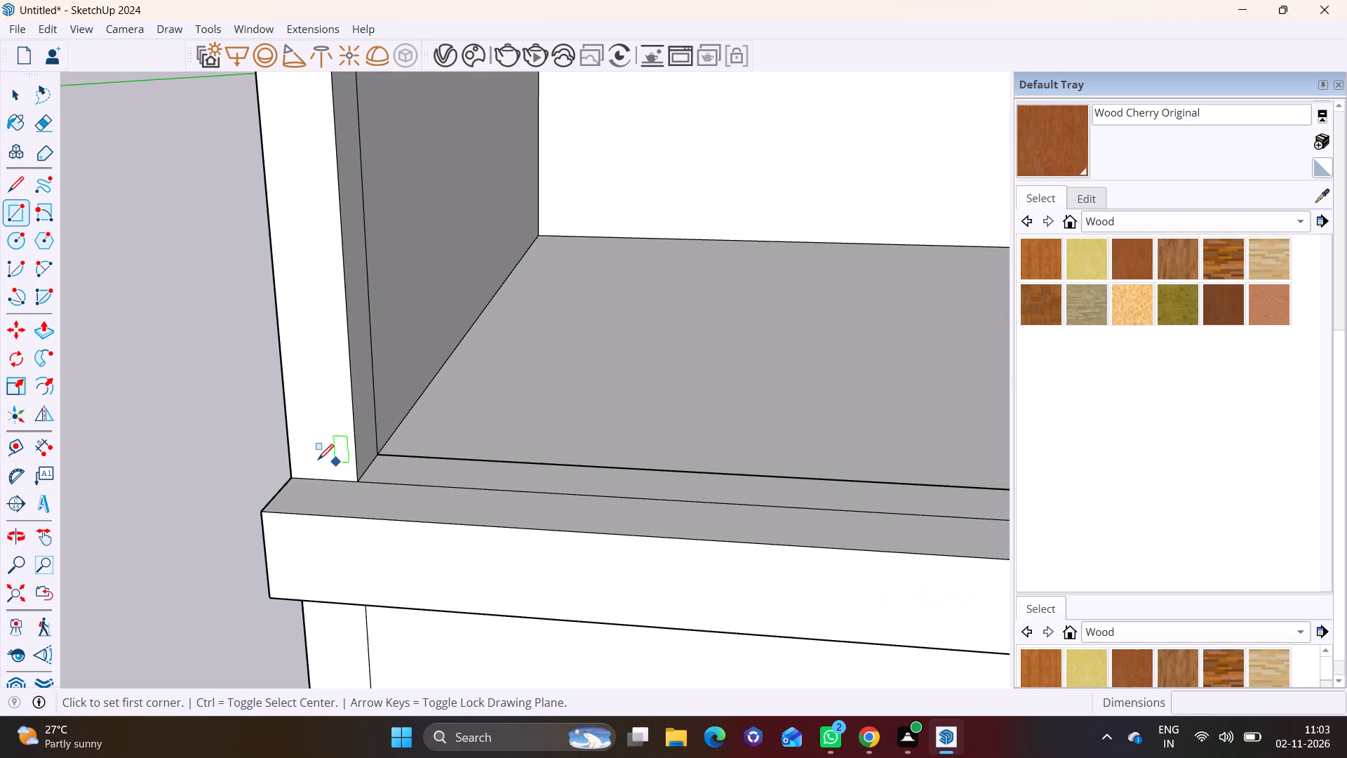
{"action": "left_click", "coordinate": [292, 466]}
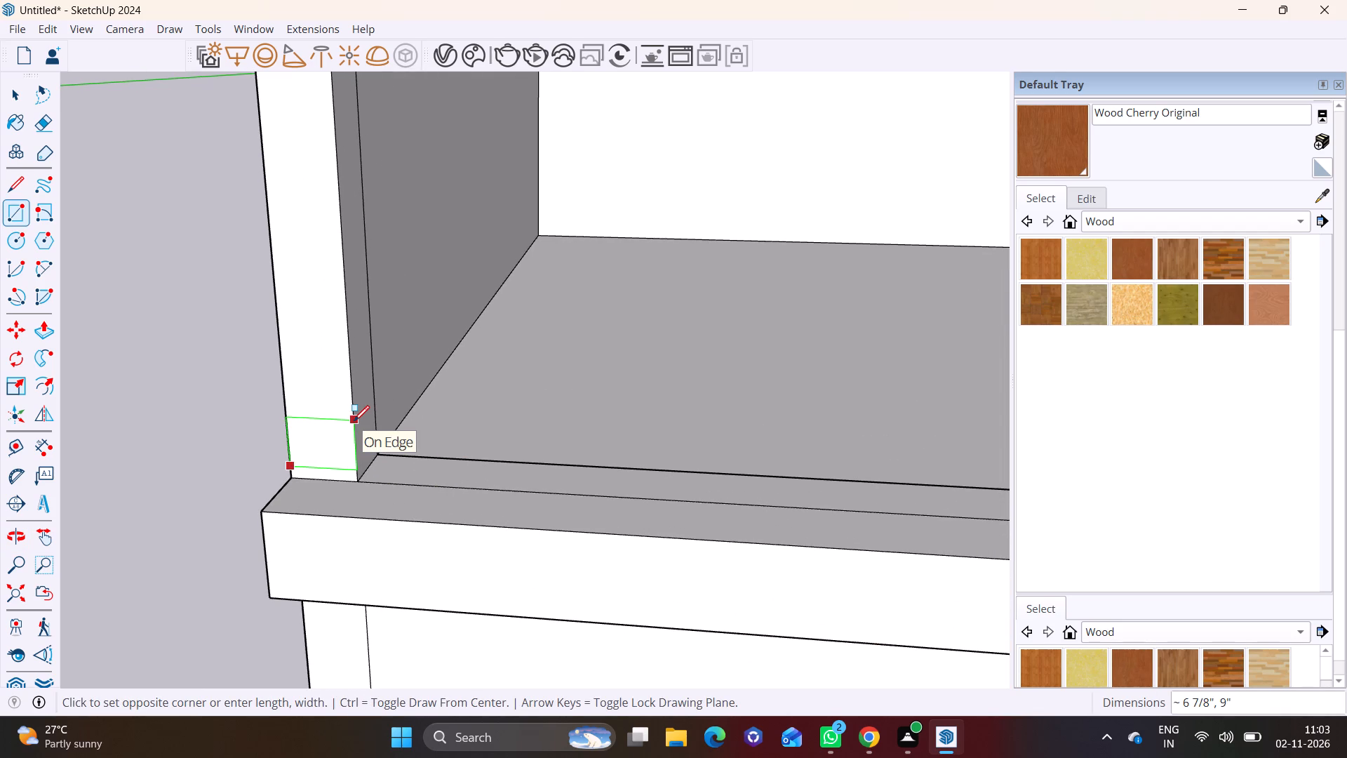
{"action": "left_click", "coordinate": [354, 421]}
{"action": "key", "text": "space"}
{"action": "left_click", "coordinate": [319, 452]}
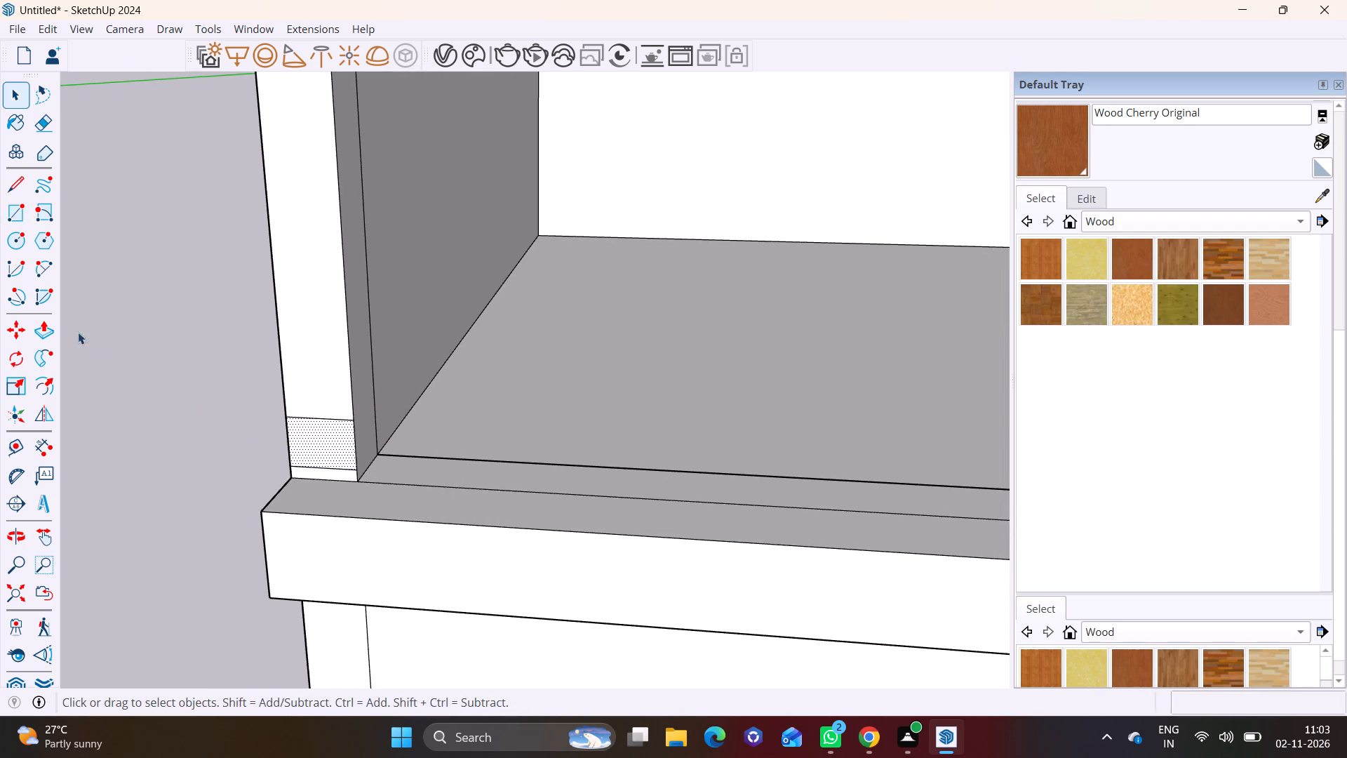
{"action": "left_click", "coordinate": [51, 328]}
{"action": "left_click", "coordinate": [328, 438]}
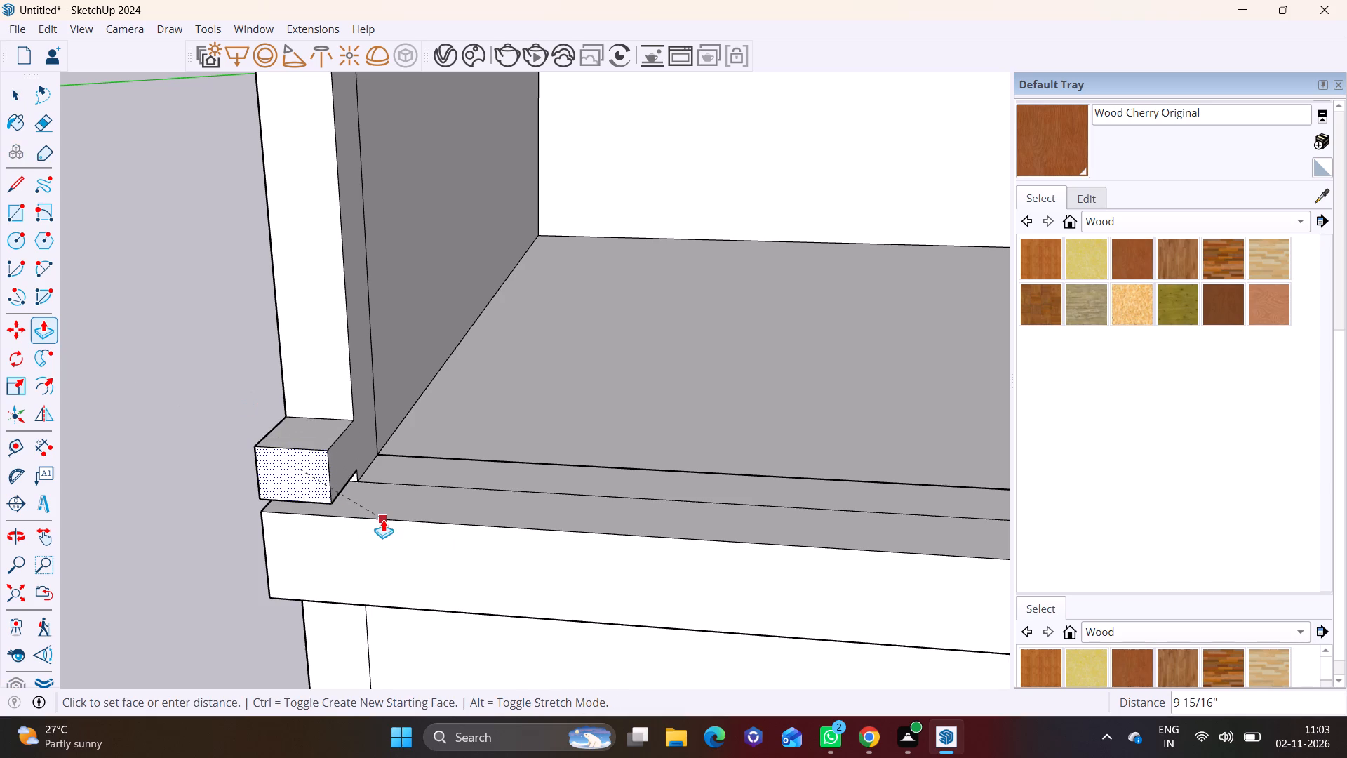
{"action": "left_click", "coordinate": [383, 519]}
Draw a vertical edge about 6 7/8" long where the small block's inner side meets the side wall.
{"action": "middle_click_drag", "start_coordinate": [209, 418], "coordinate": [24, 374]}
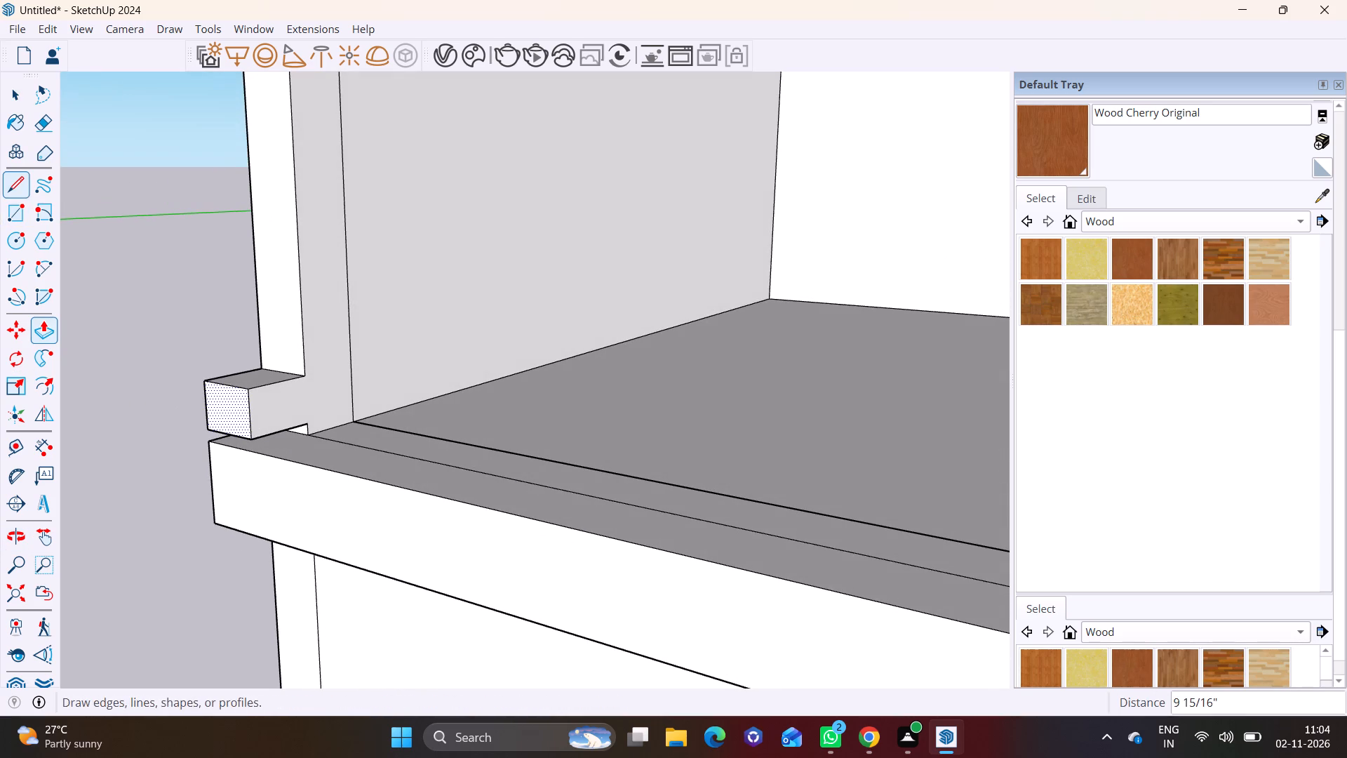
{"action": "left_click", "coordinate": [4, 192]}
{"action": "left_click", "coordinate": [302, 371]}
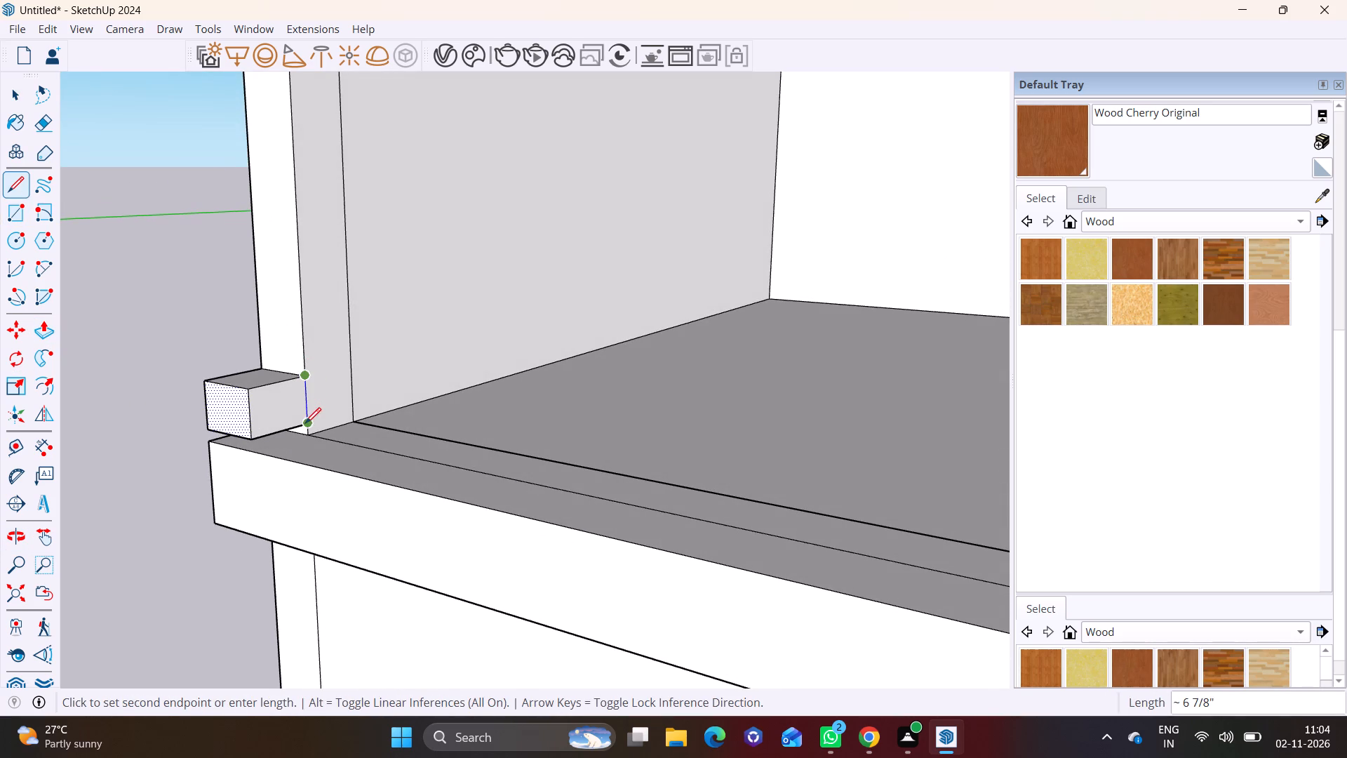
{"action": "left_click", "coordinate": [305, 423]}
{"action": "key", "text": "space"}
Extrude the block's inner side face along the front slab edge into a beam, about 16' 7 13/16" past the slats' start.
{"action": "left_click", "coordinate": [279, 413]}
{"action": "left_click", "coordinate": [49, 330]}
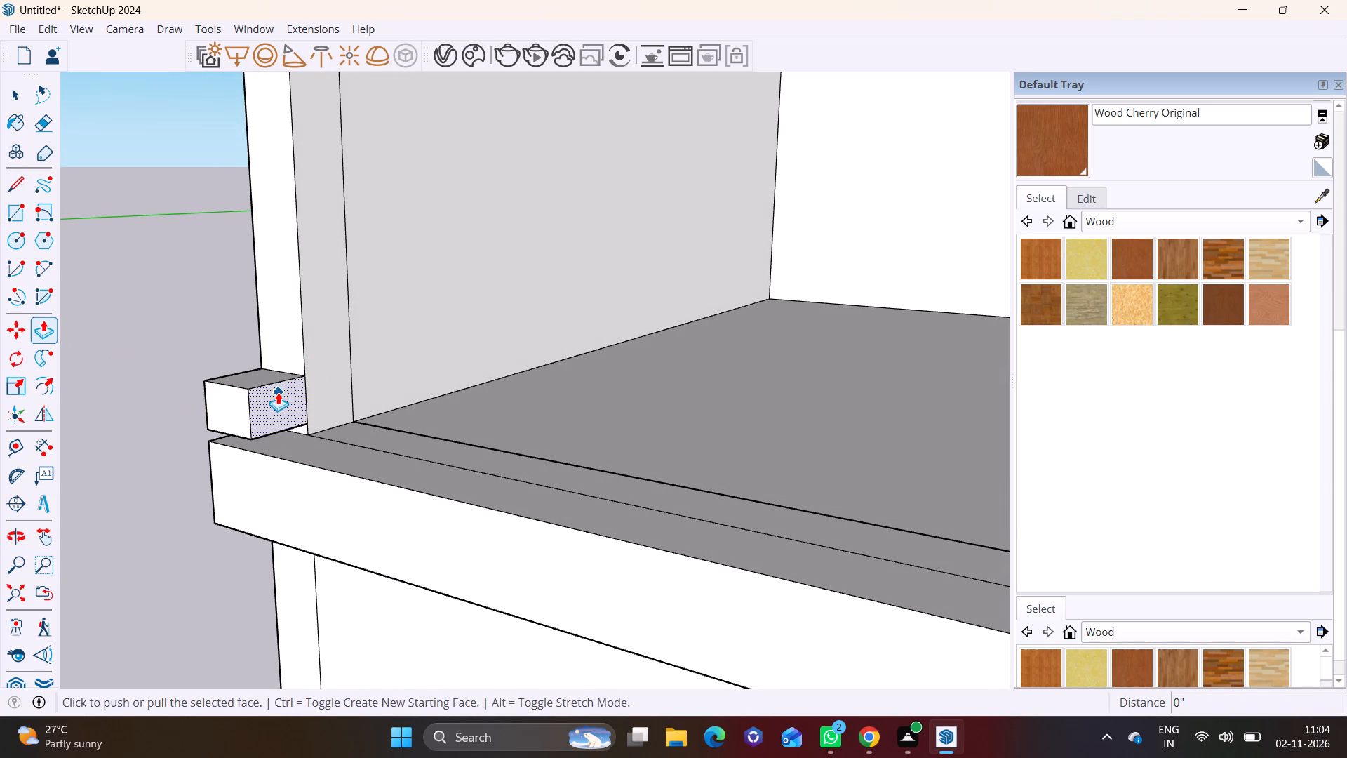
{"action": "left_click", "coordinate": [278, 392]}
{"action": "scroll", "coordinate": [833, 561], "scroll_direction": "down", "scroll_amount": 5}
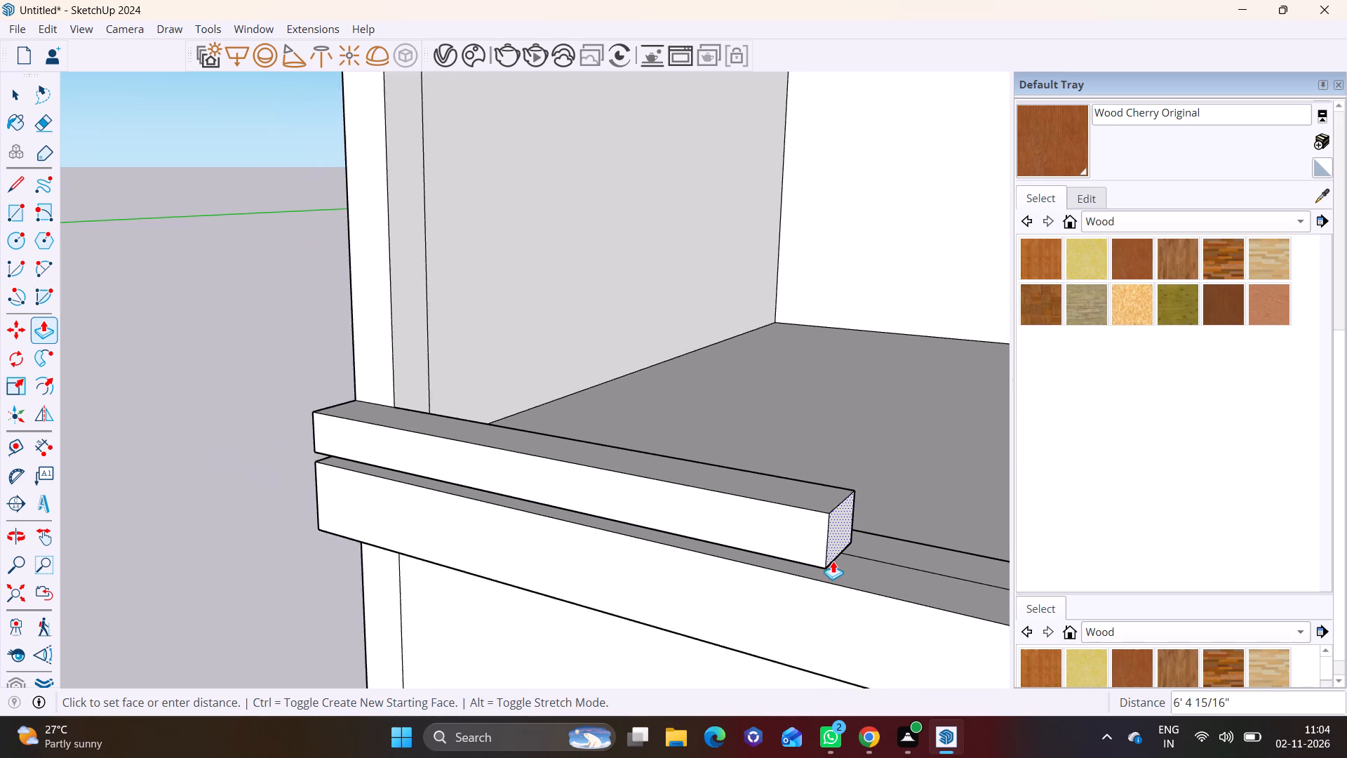
{"action": "scroll", "coordinate": [833, 561], "scroll_direction": "down", "scroll_amount": 11}
{"action": "middle_click_drag", "start_coordinate": [824, 515], "coordinate": [377, 417], "text": "shift"}
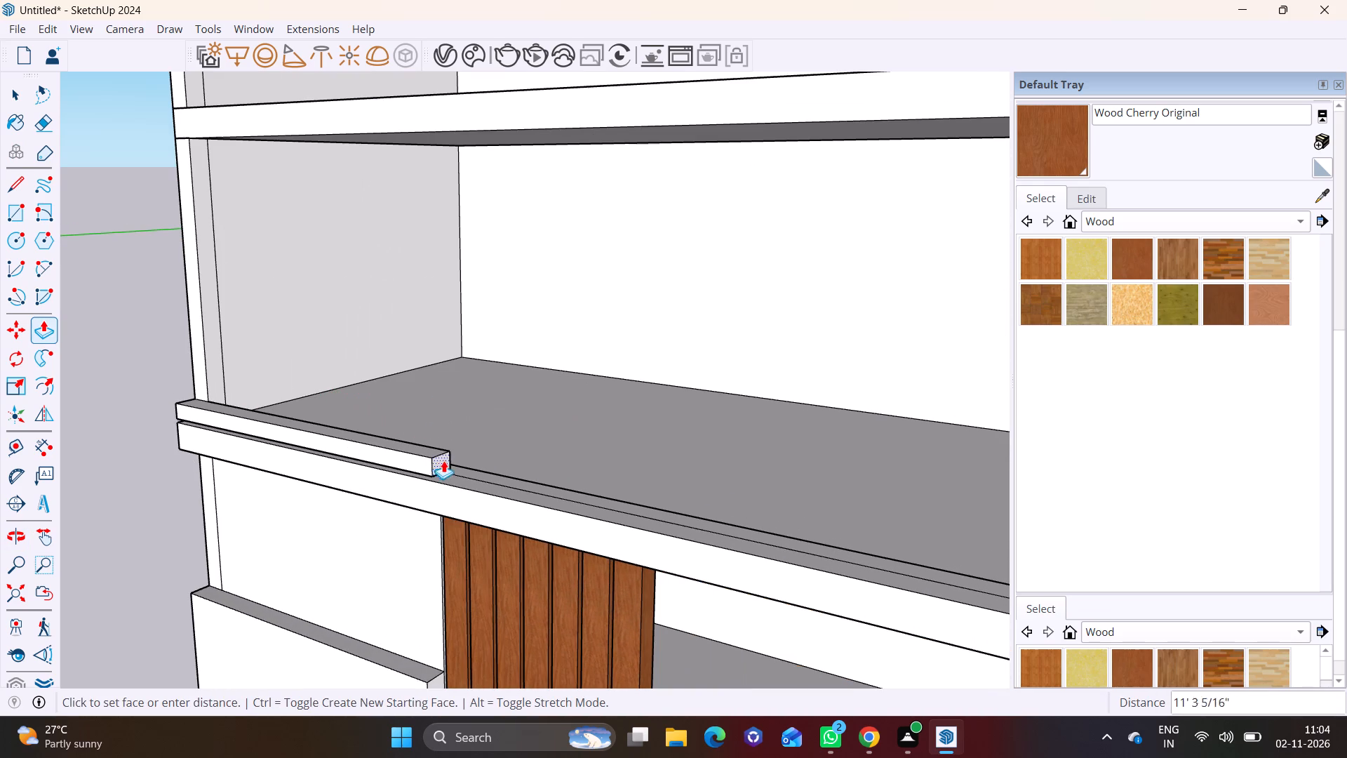
{"action": "left_click", "coordinate": [594, 513]}
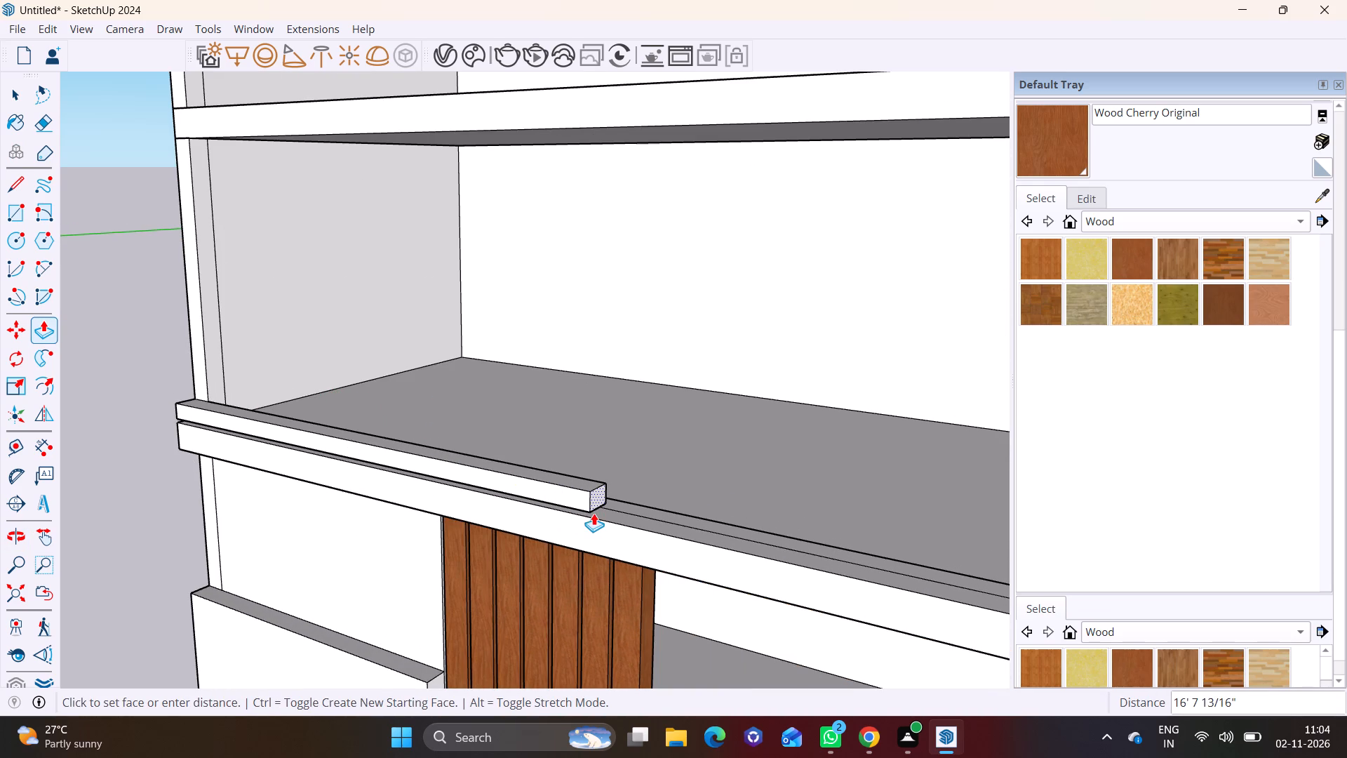
{"action": "key", "text": "space"}
Draw a 9 15/16" line across the beam's top face near its free end, marking off a post base.
{"action": "middle_click_drag", "start_coordinate": [514, 441], "coordinate": [535, 630]}
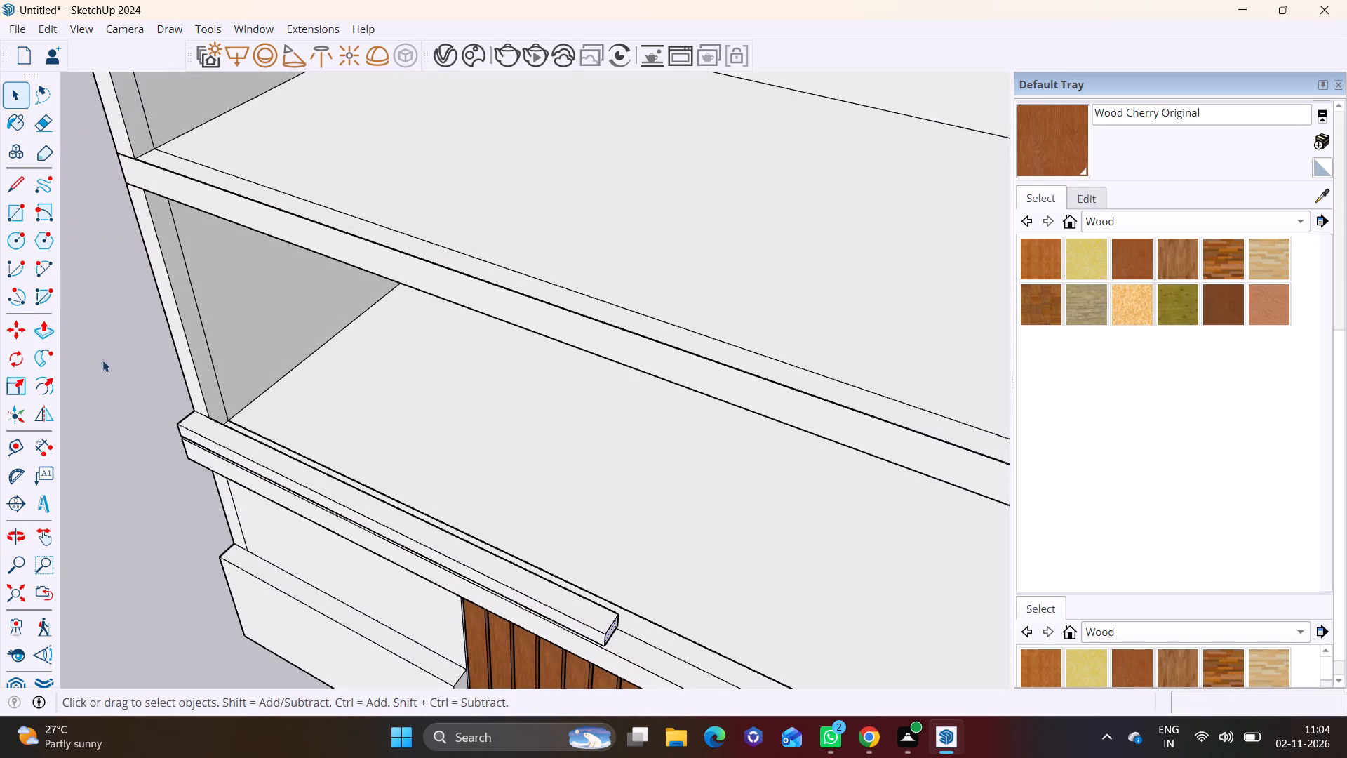
{"action": "left_click", "coordinate": [4, 184]}
{"action": "scroll", "coordinate": [657, 632], "scroll_direction": "up", "scroll_amount": 3}
{"action": "scroll", "coordinate": [536, 598], "scroll_direction": "up", "scroll_amount": 3}
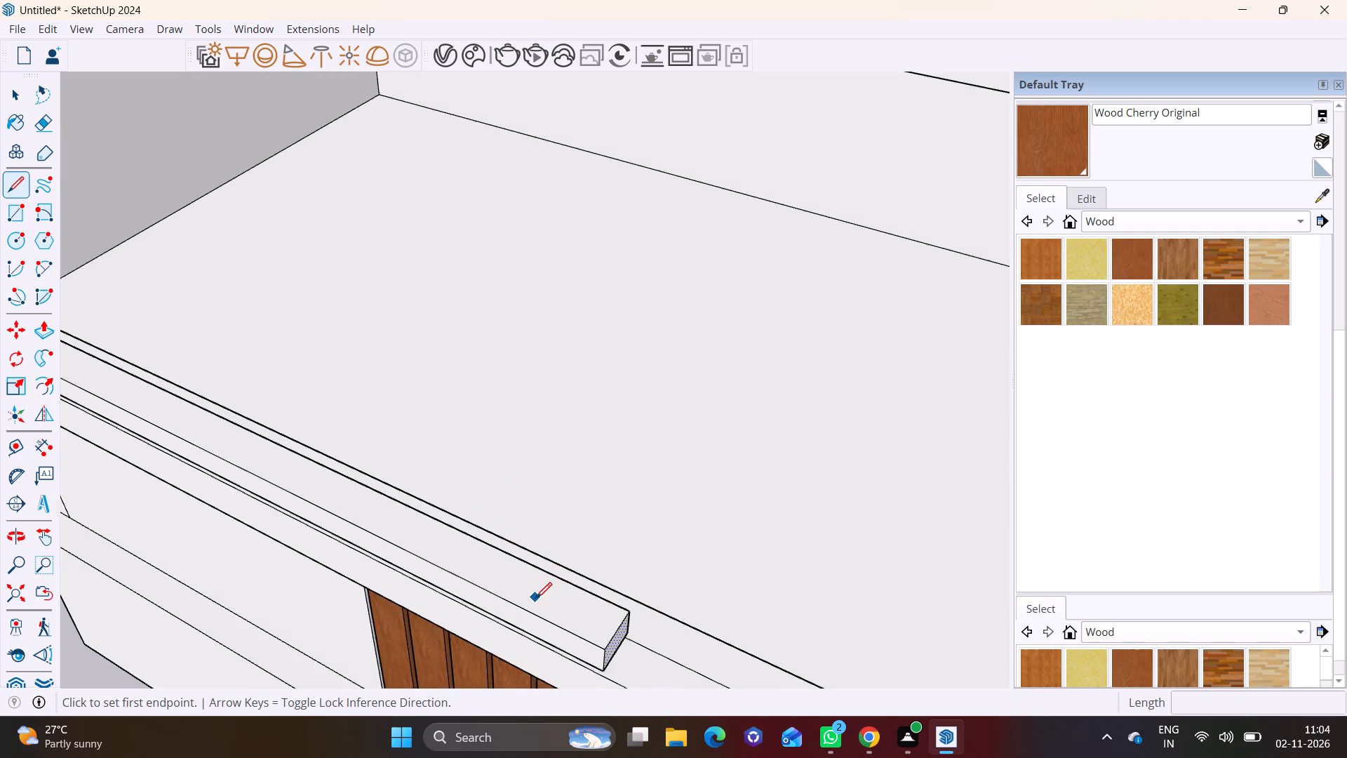
{"action": "scroll", "coordinate": [536, 598], "scroll_direction": "up", "scroll_amount": 3}
{"action": "left_click", "coordinate": [532, 618]}
{"action": "left_click", "coordinate": [574, 572]}
{"action": "key", "text": "space"}
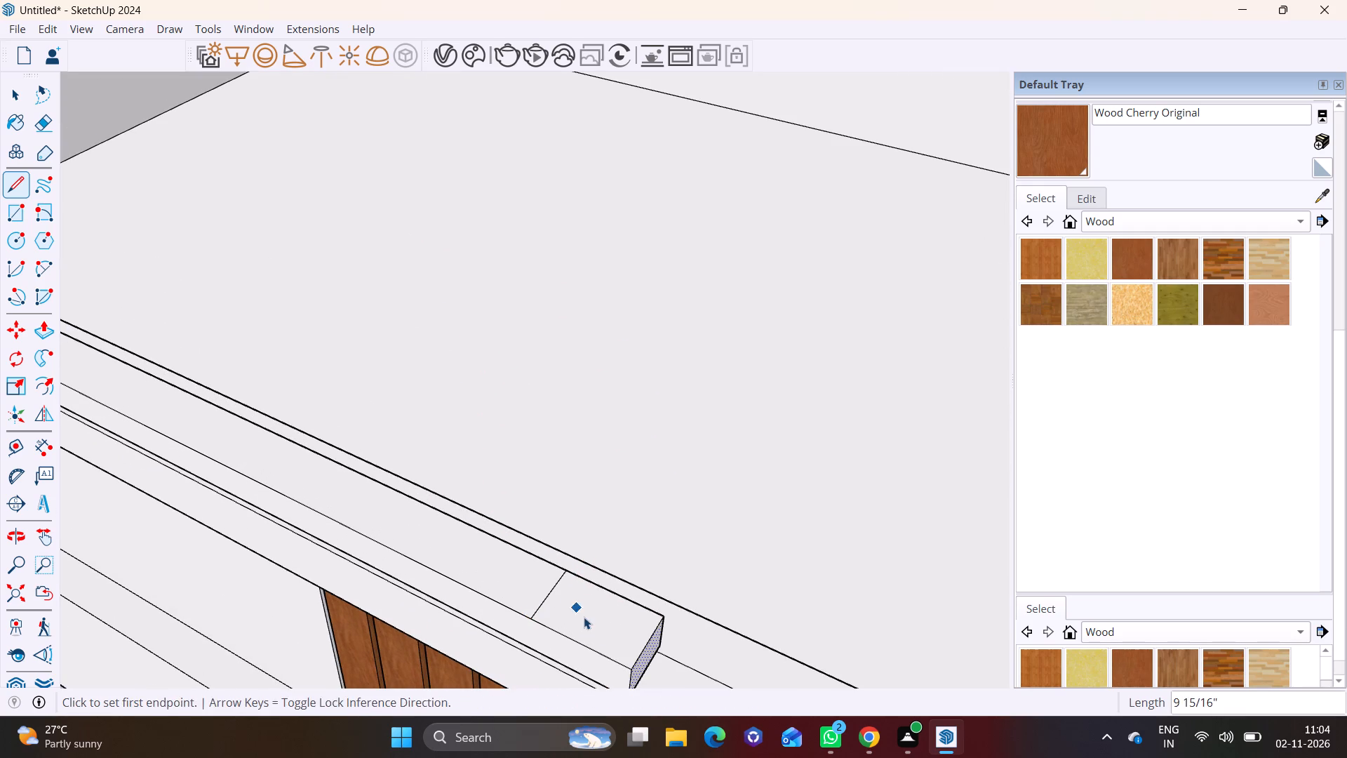
Extrude the marked-off end of the beam upward about 10' 3 7/16" to the upper slab's top edge as a post.
{"action": "left_click", "coordinate": [584, 617]}
{"action": "left_click", "coordinate": [40, 324]}
{"action": "left_click", "coordinate": [595, 609]}
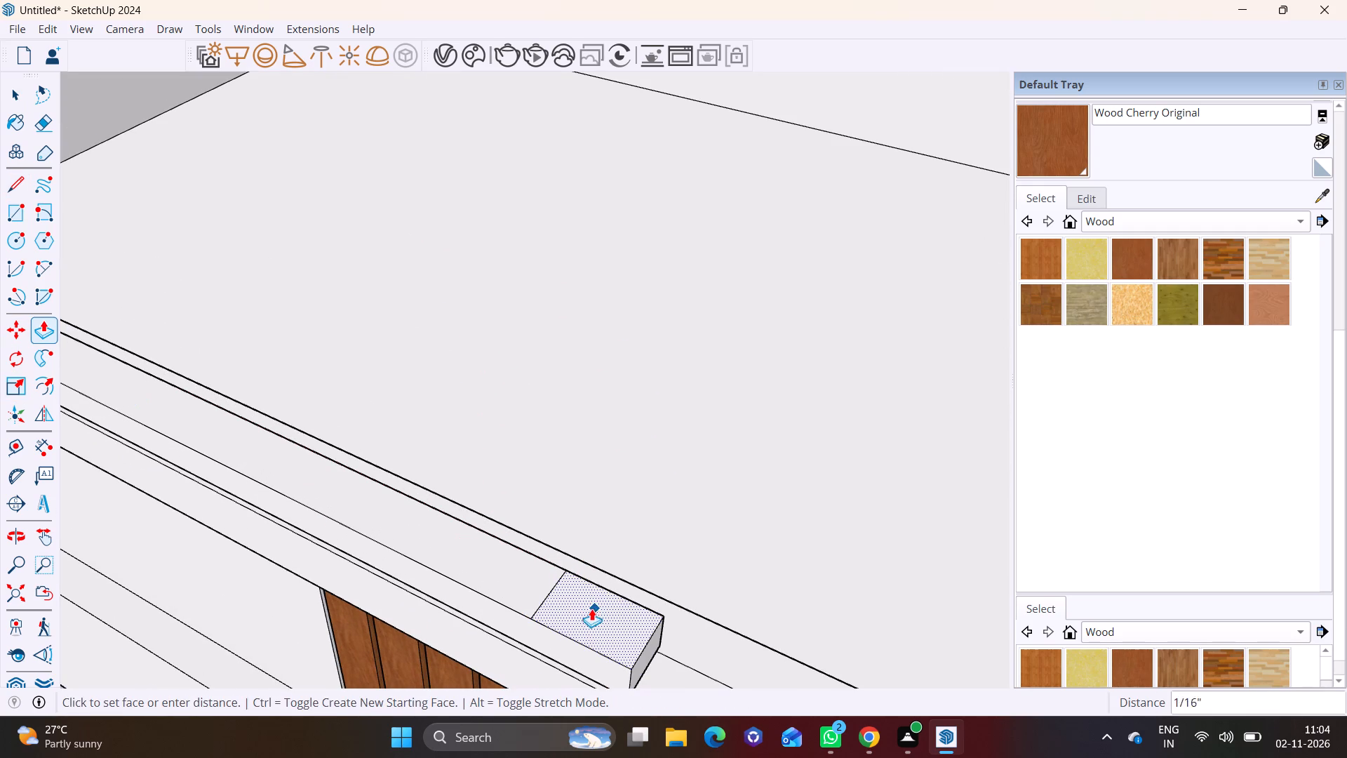
{"action": "scroll", "coordinate": [587, 457], "scroll_direction": "down", "scroll_amount": 11}
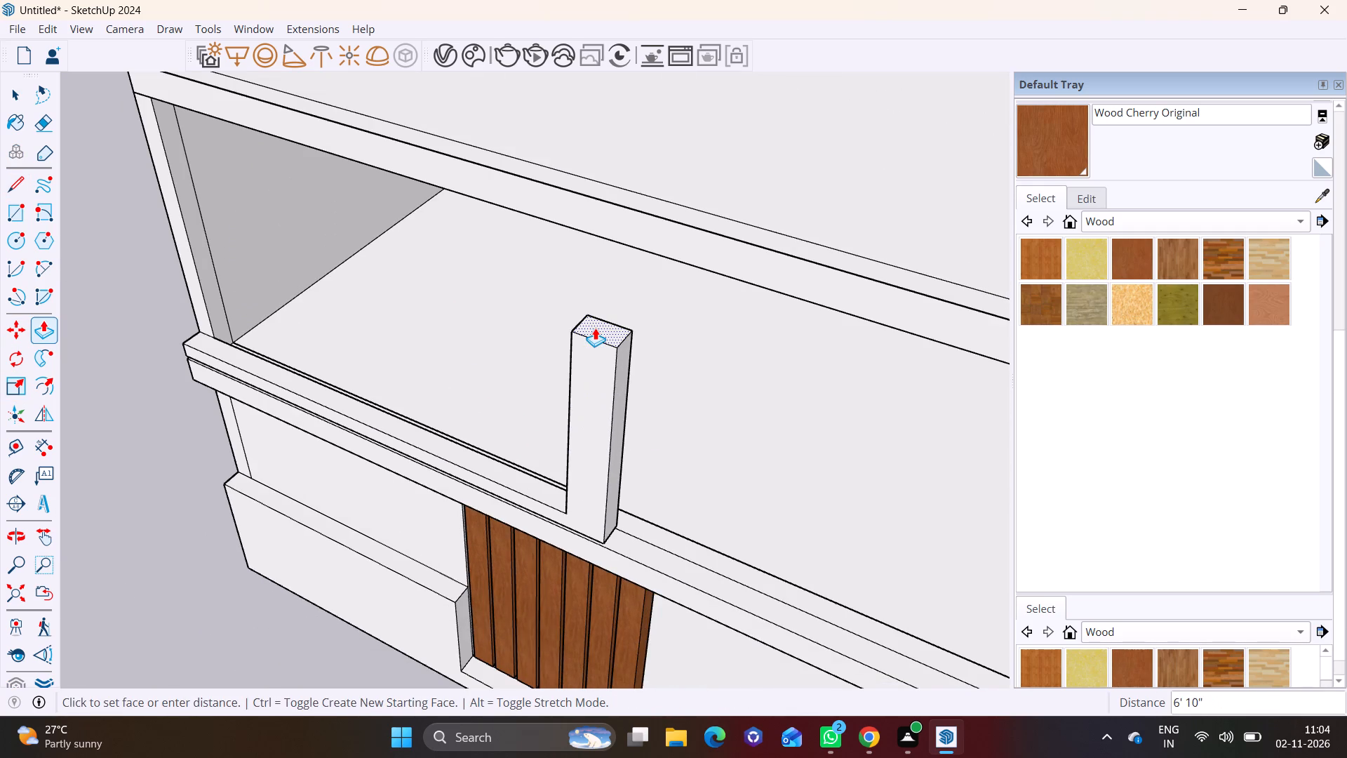
{"action": "scroll", "coordinate": [600, 315], "scroll_direction": "down", "scroll_amount": 2}
{"action": "middle_click_drag", "start_coordinate": [594, 258], "coordinate": [535, 359], "text": "shift"}
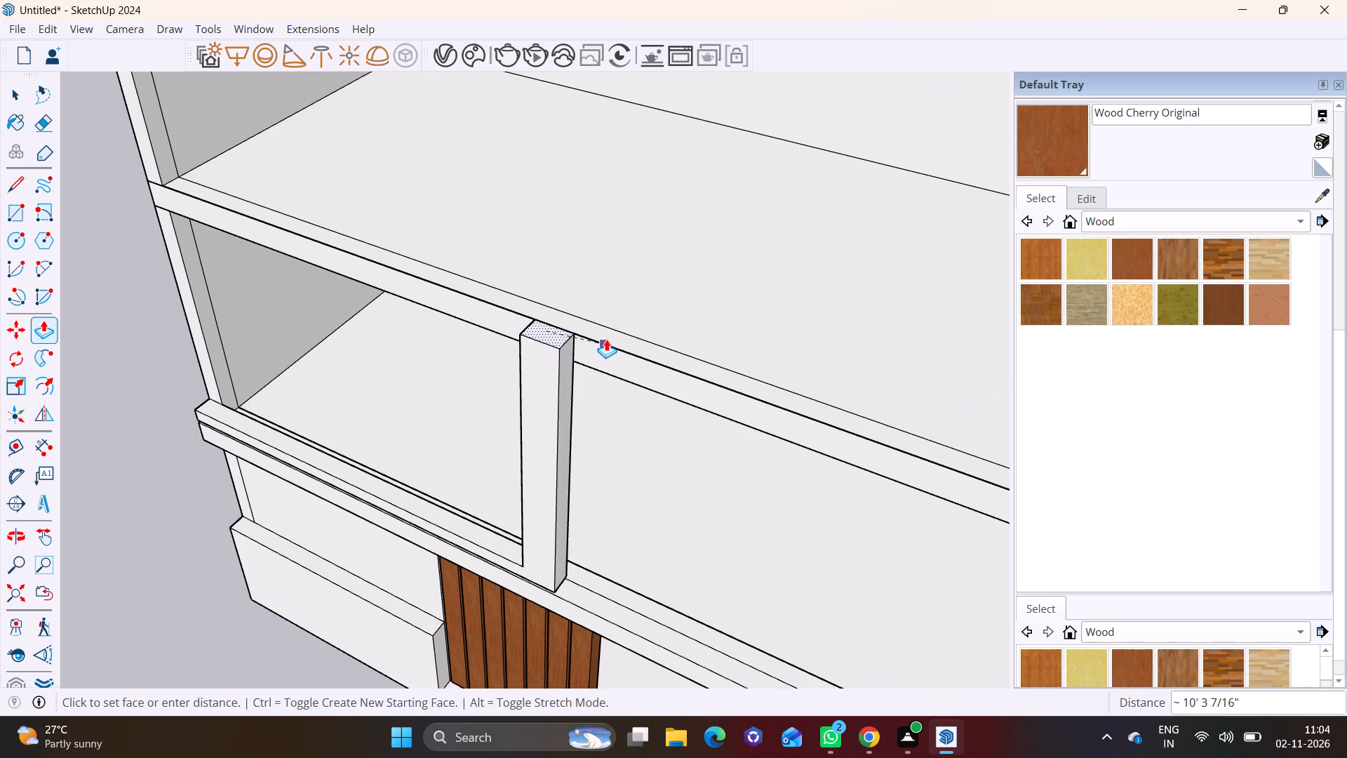
{"action": "left_click", "coordinate": [606, 339]}
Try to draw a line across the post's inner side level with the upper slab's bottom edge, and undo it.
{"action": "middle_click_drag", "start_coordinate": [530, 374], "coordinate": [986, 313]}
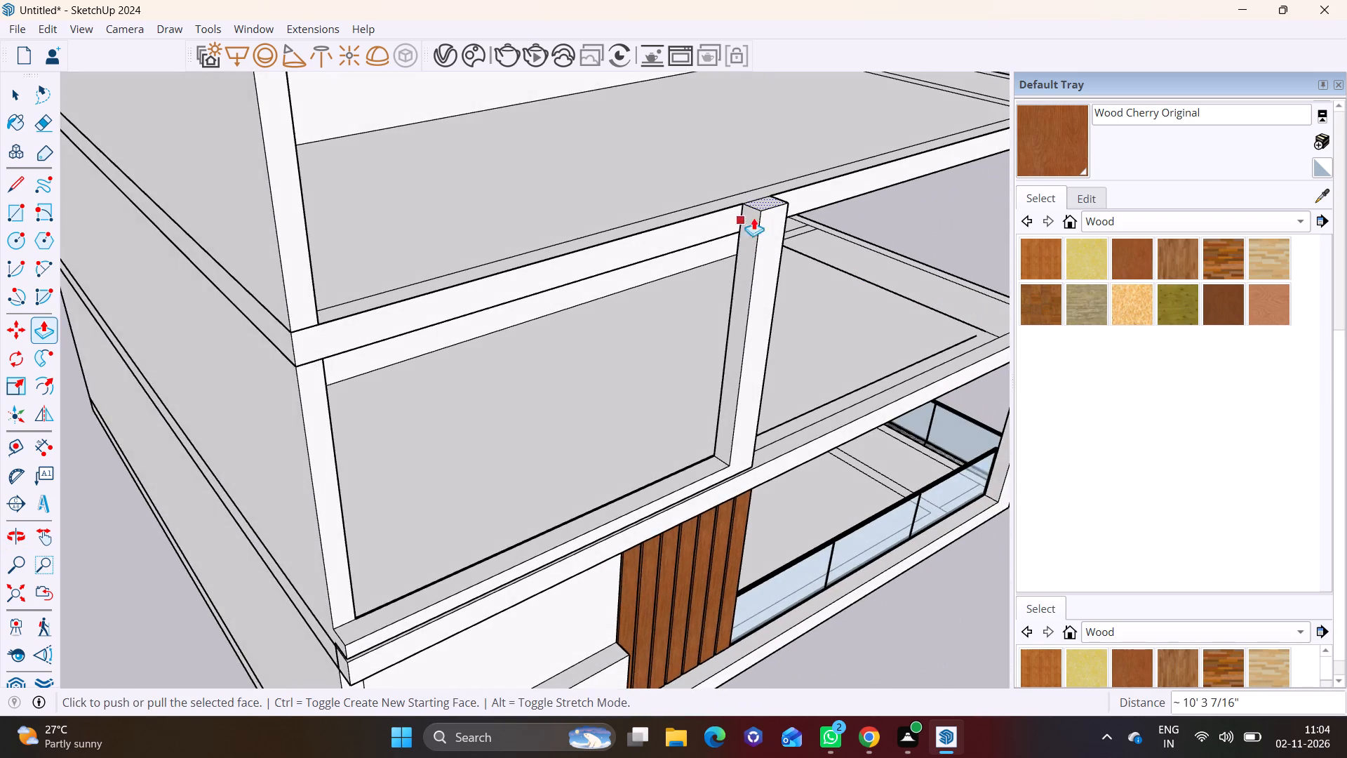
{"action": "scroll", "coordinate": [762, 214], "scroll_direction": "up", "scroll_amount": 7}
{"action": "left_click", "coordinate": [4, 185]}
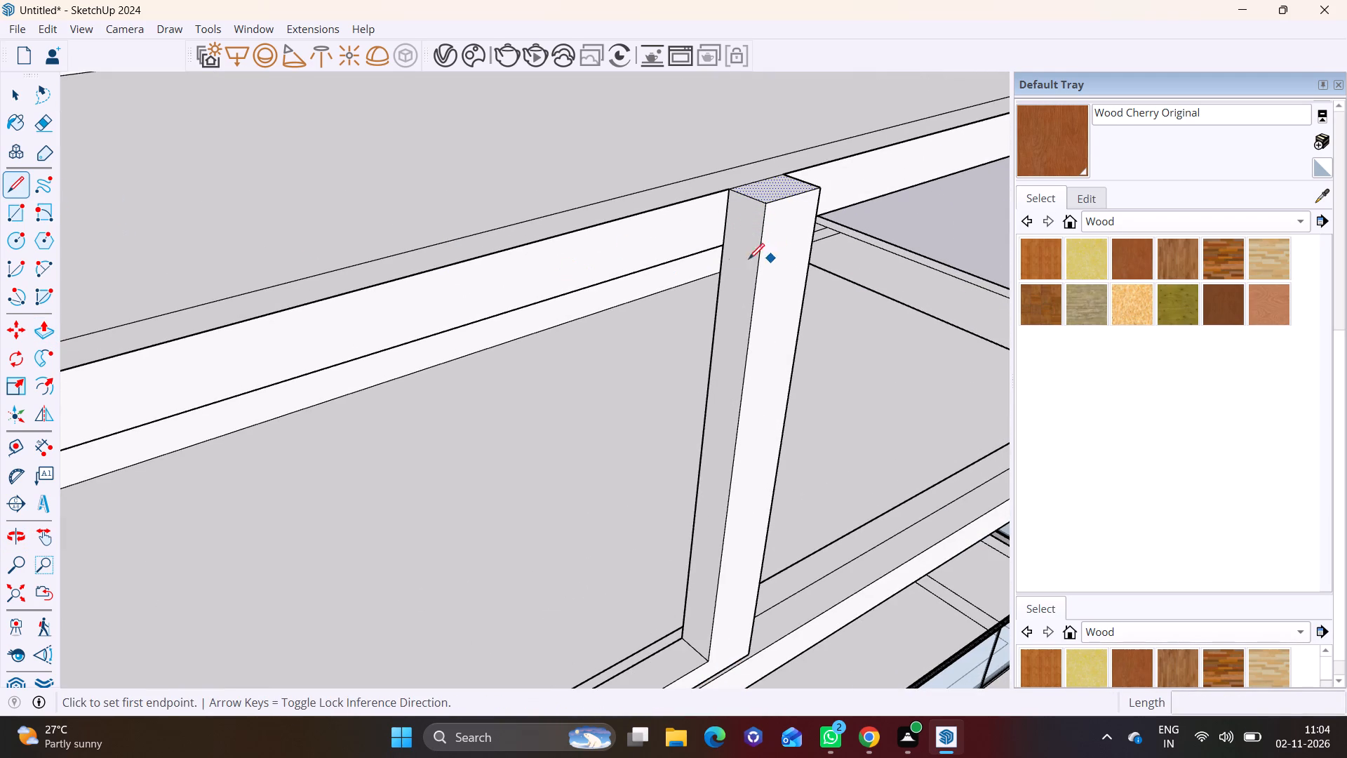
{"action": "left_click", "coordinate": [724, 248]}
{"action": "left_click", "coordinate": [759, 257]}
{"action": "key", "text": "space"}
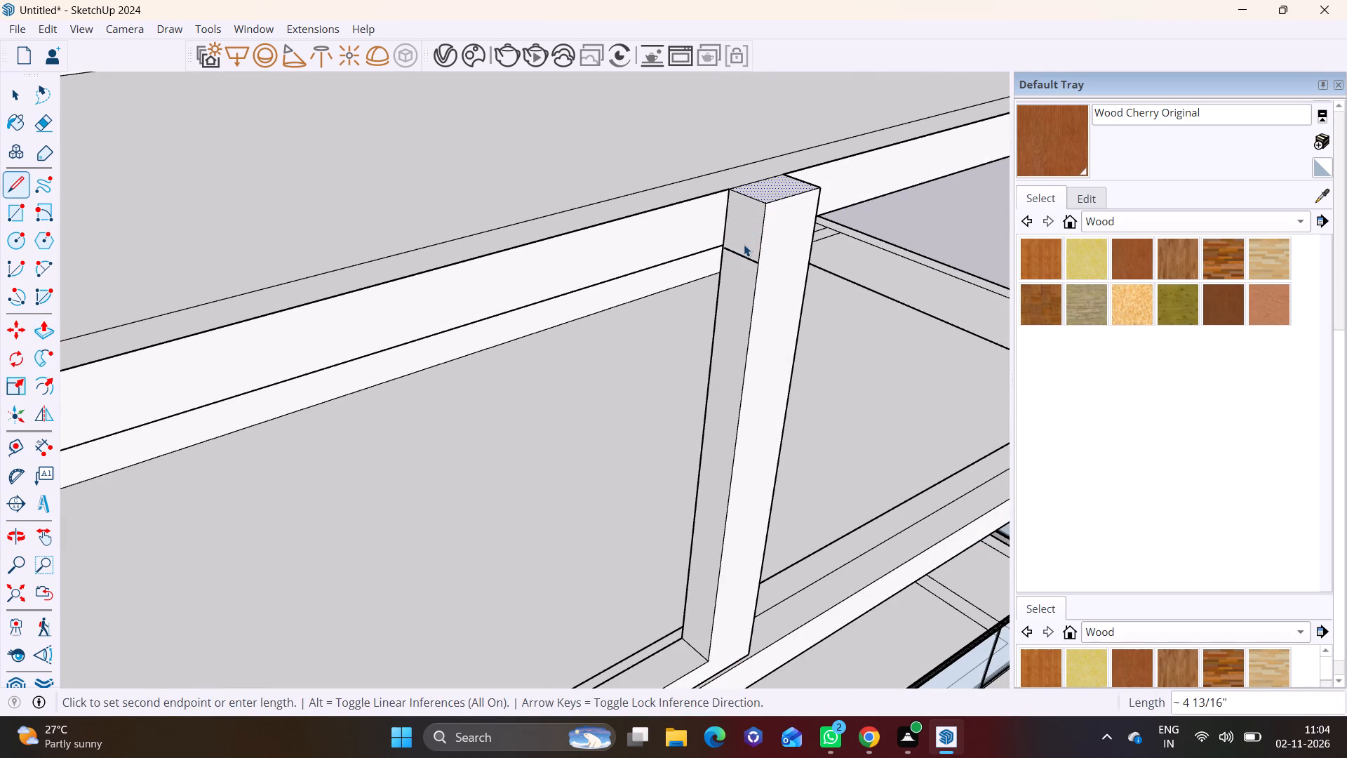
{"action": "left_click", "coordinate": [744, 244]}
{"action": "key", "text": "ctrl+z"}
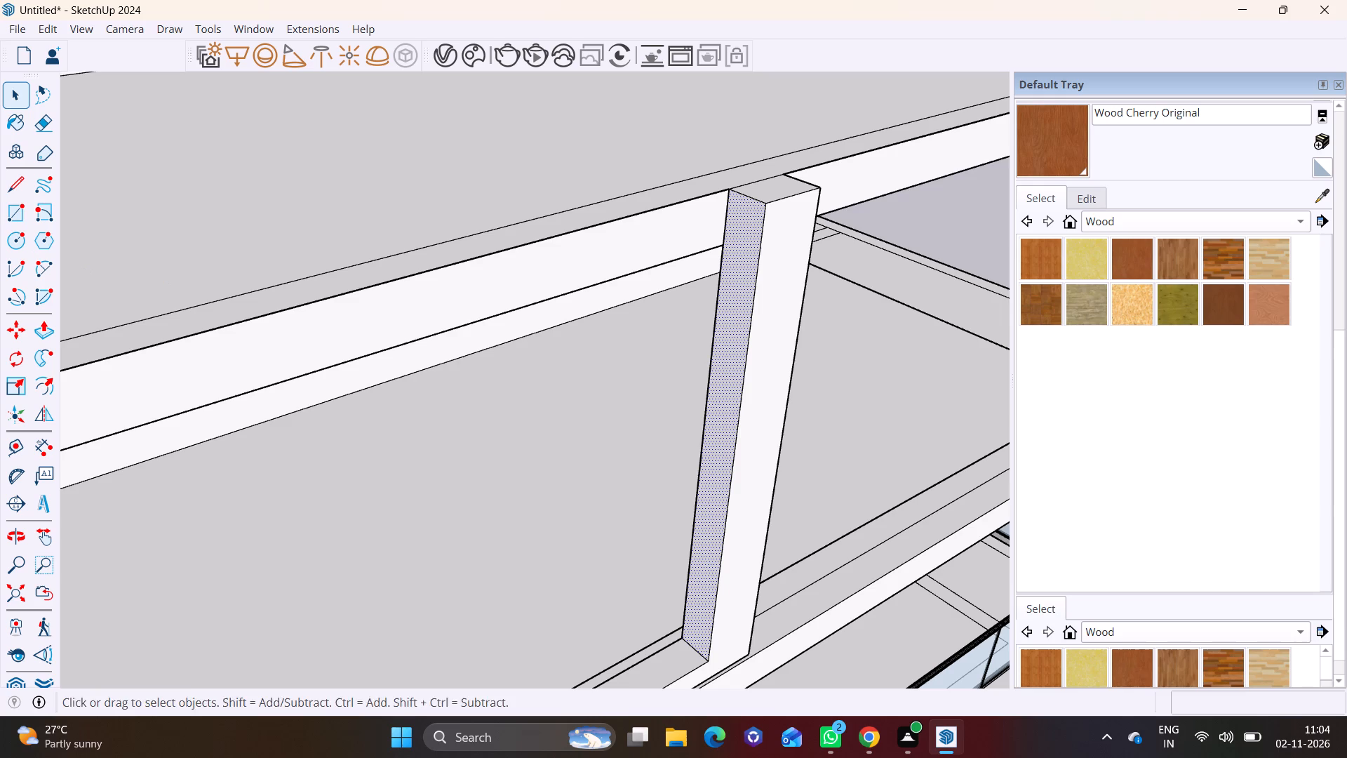
Draw a 9 15/16" line across the post's inner side face, level with the upper slab's bottom edge.
{"action": "left_click", "coordinate": [16, 187]}
{"action": "scroll", "coordinate": [699, 226], "scroll_direction": "up", "scroll_amount": 11}
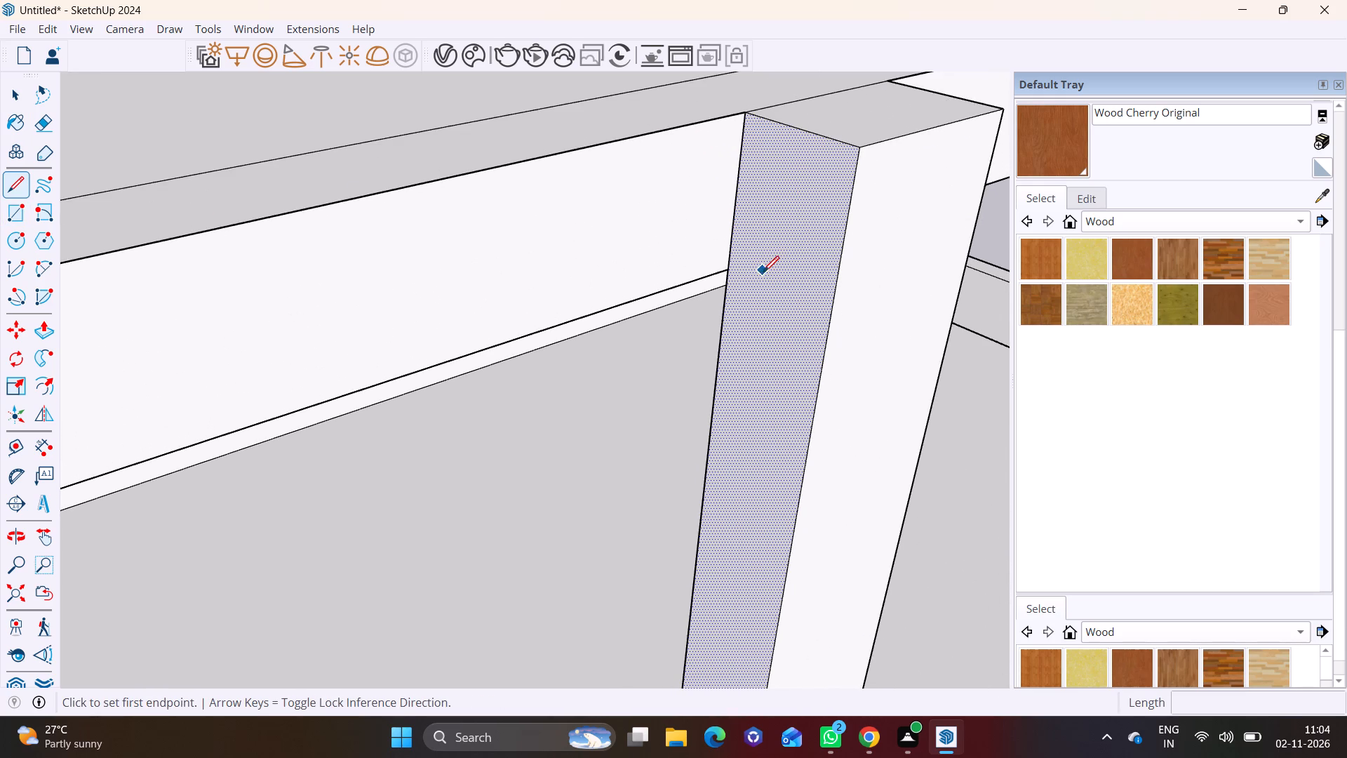
{"action": "left_click", "coordinate": [725, 272]}
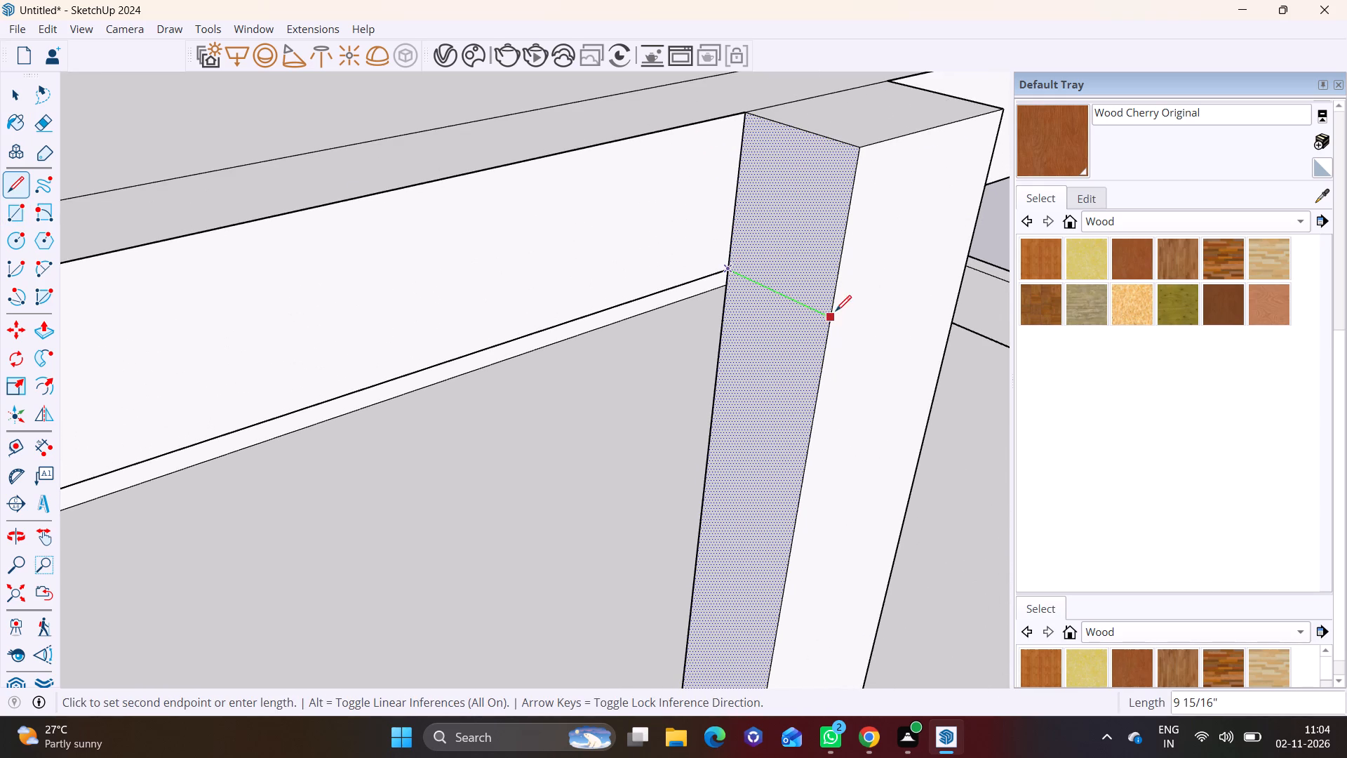
{"action": "left_click", "coordinate": [836, 311]}
{"action": "key", "text": "space"}
Extrude the marked-off top part of the post's inner side about 16' 1 3/16" along the upper slab to the building corner.
{"action": "left_click", "coordinate": [800, 267]}
{"action": "left_click", "coordinate": [37, 317]}
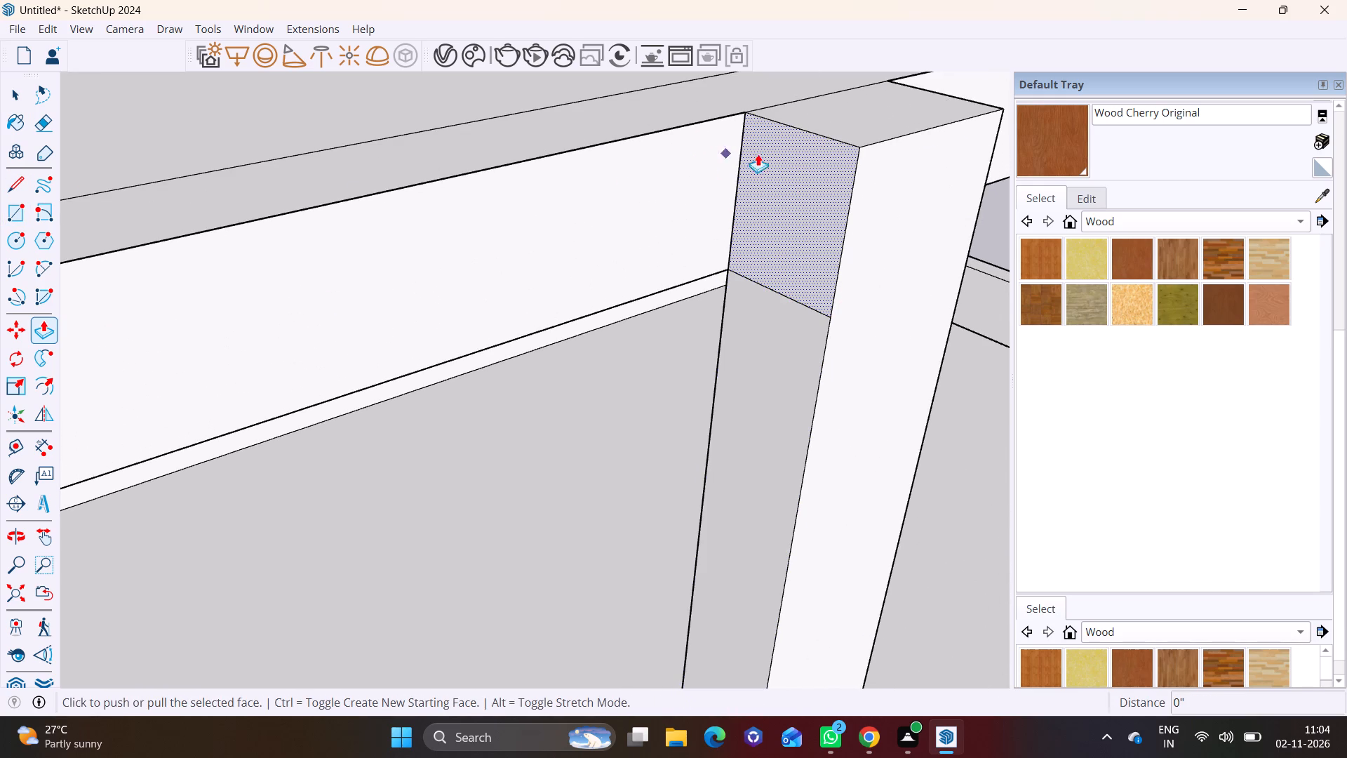
{"action": "left_click", "coordinate": [808, 211]}
{"action": "scroll", "coordinate": [355, 319], "scroll_direction": "down", "scroll_amount": 7}
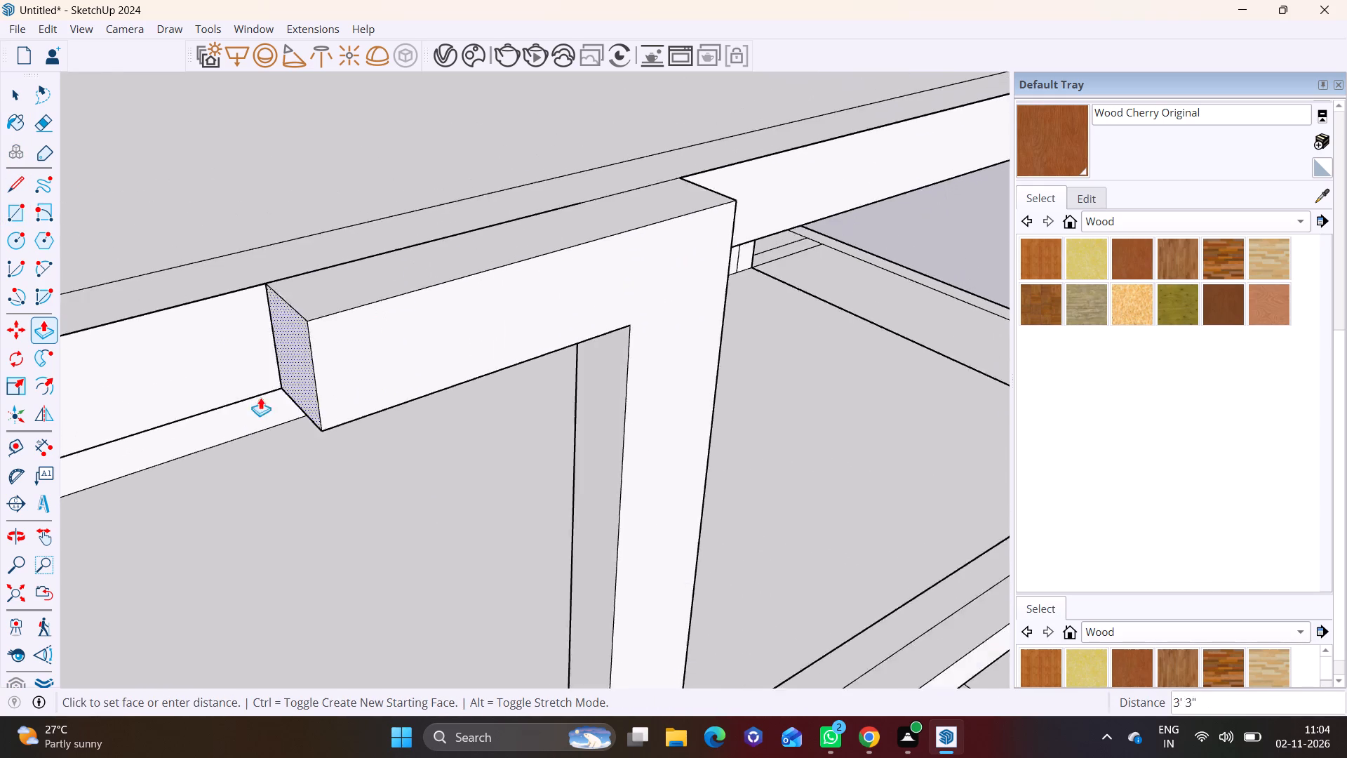
{"action": "scroll", "coordinate": [260, 397], "scroll_direction": "down", "scroll_amount": 9}
{"action": "middle_click_drag", "start_coordinate": [175, 398], "coordinate": [769, 215], "text": "shift"}
{"action": "scroll", "coordinate": [236, 387], "scroll_direction": "down", "scroll_amount": 3}
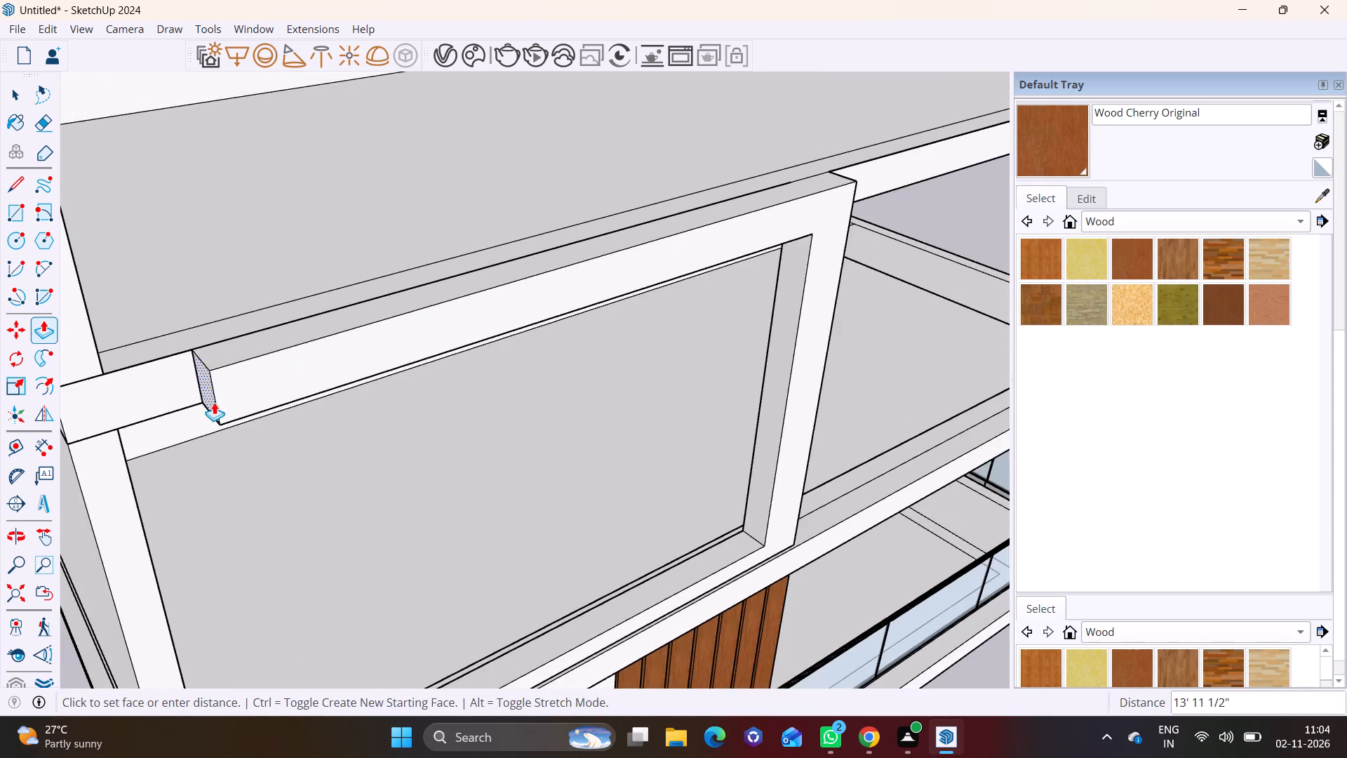
{"action": "middle_click_drag", "start_coordinate": [214, 402], "coordinate": [482, 371], "text": "shift"}
{"action": "left_click", "coordinate": [315, 241]}
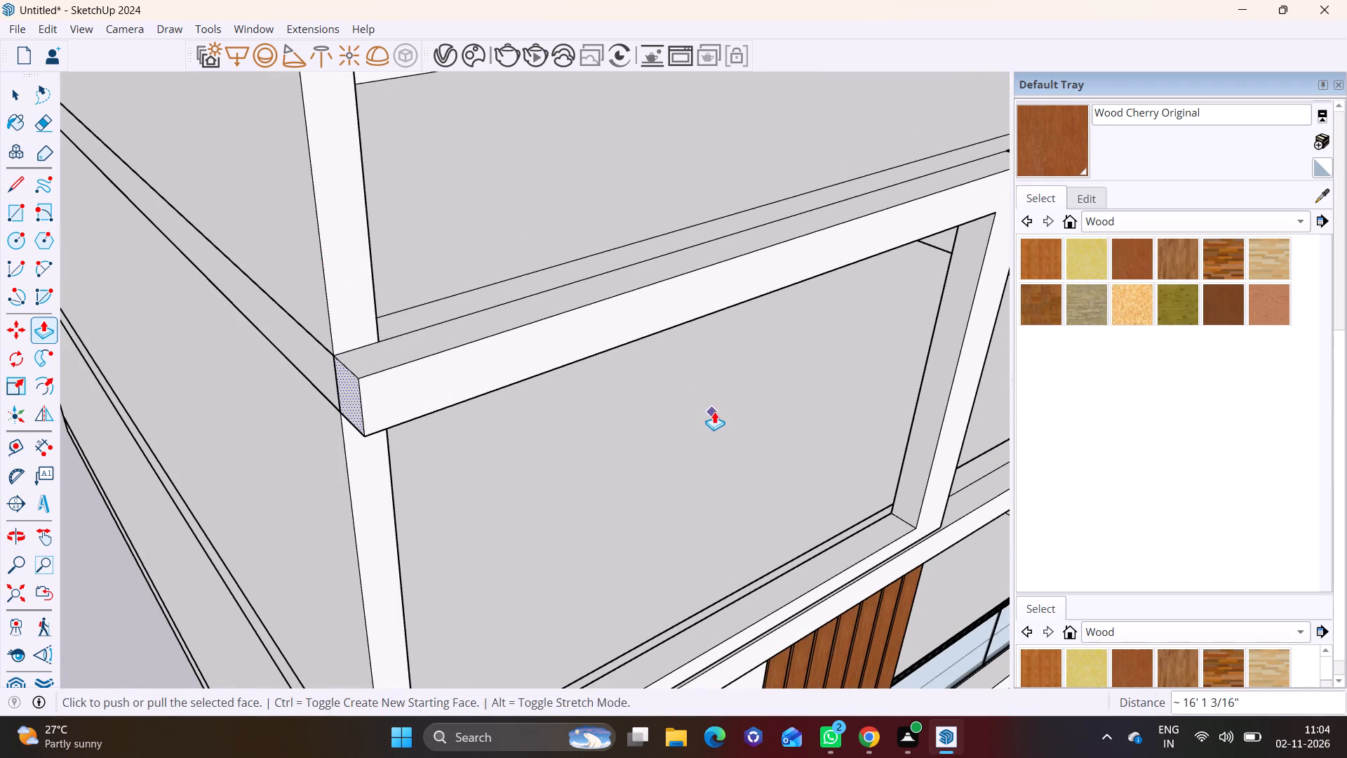
Extrude the post's inner side face toward the building corner, widening the post into a wall panel over roughly 60% of the frame.
{"action": "middle_click_drag", "start_coordinate": [713, 411], "coordinate": [584, 274]}
{"action": "middle_click_drag", "start_coordinate": [690, 277], "coordinate": [583, 394], "text": "shift"}
{"action": "middle_click_drag", "start_coordinate": [673, 392], "coordinate": [844, 414]}
{"action": "key", "text": "space"}
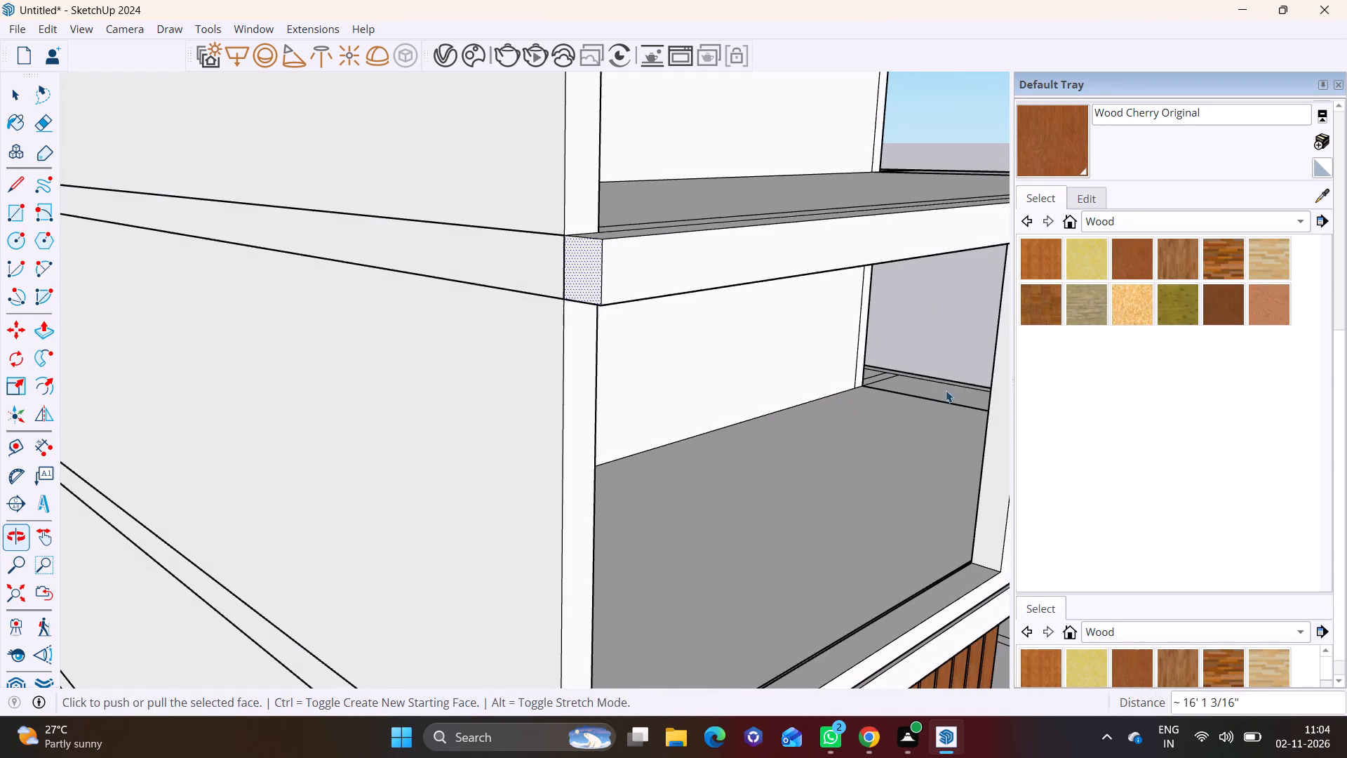
{"action": "left_click", "coordinate": [1001, 397]}
{"action": "middle_click_drag", "start_coordinate": [973, 396], "coordinate": [666, 343], "text": "shift"}
{"action": "middle_click_drag", "start_coordinate": [656, 340], "coordinate": [762, 347]}
{"action": "left_click", "coordinate": [42, 331]}
{"action": "left_click", "coordinate": [675, 328]}
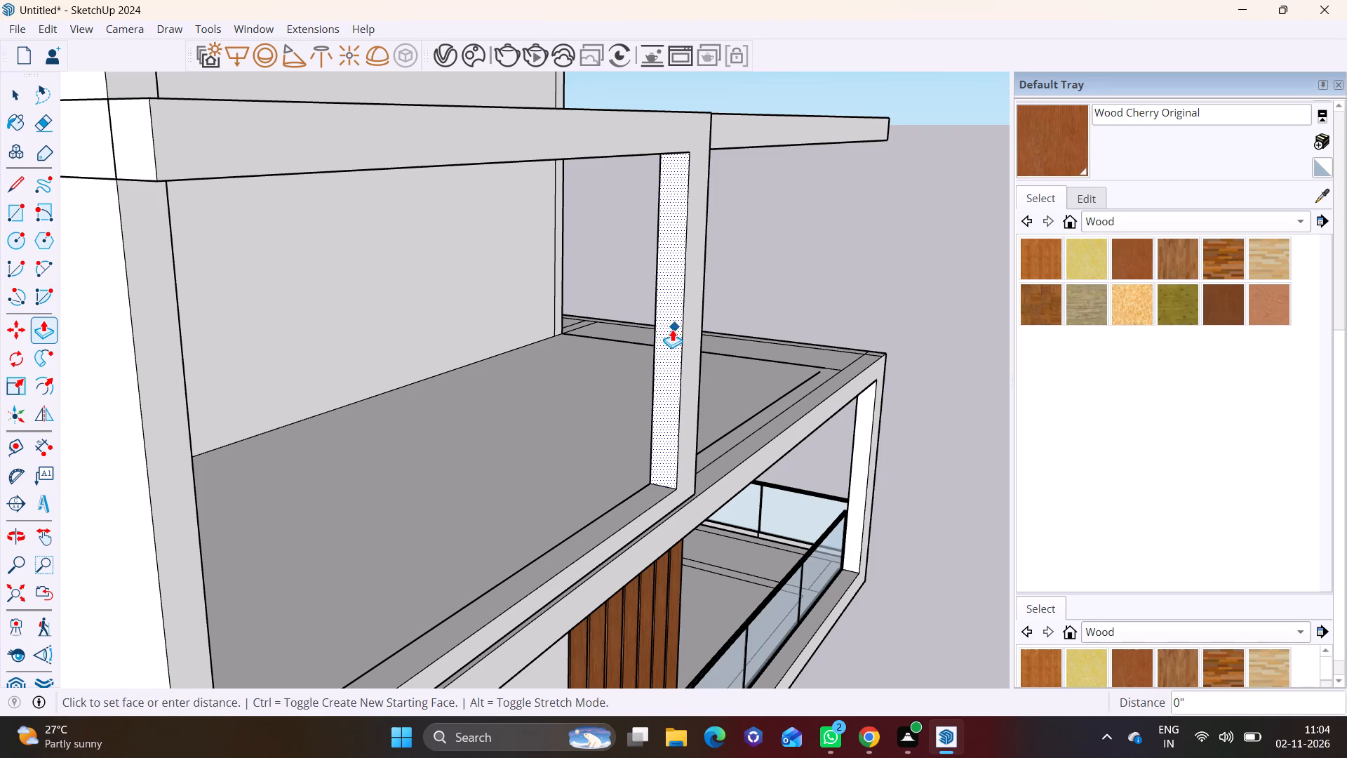
{"action": "left_click", "coordinate": [495, 428]}
{"action": "key", "text": "space"}
Push the wall panel's inner side face back by about 2' 9 7/8" to widen the opening beside it.
{"action": "scroll", "coordinate": [673, 391], "scroll_direction": "down", "scroll_amount": 4}
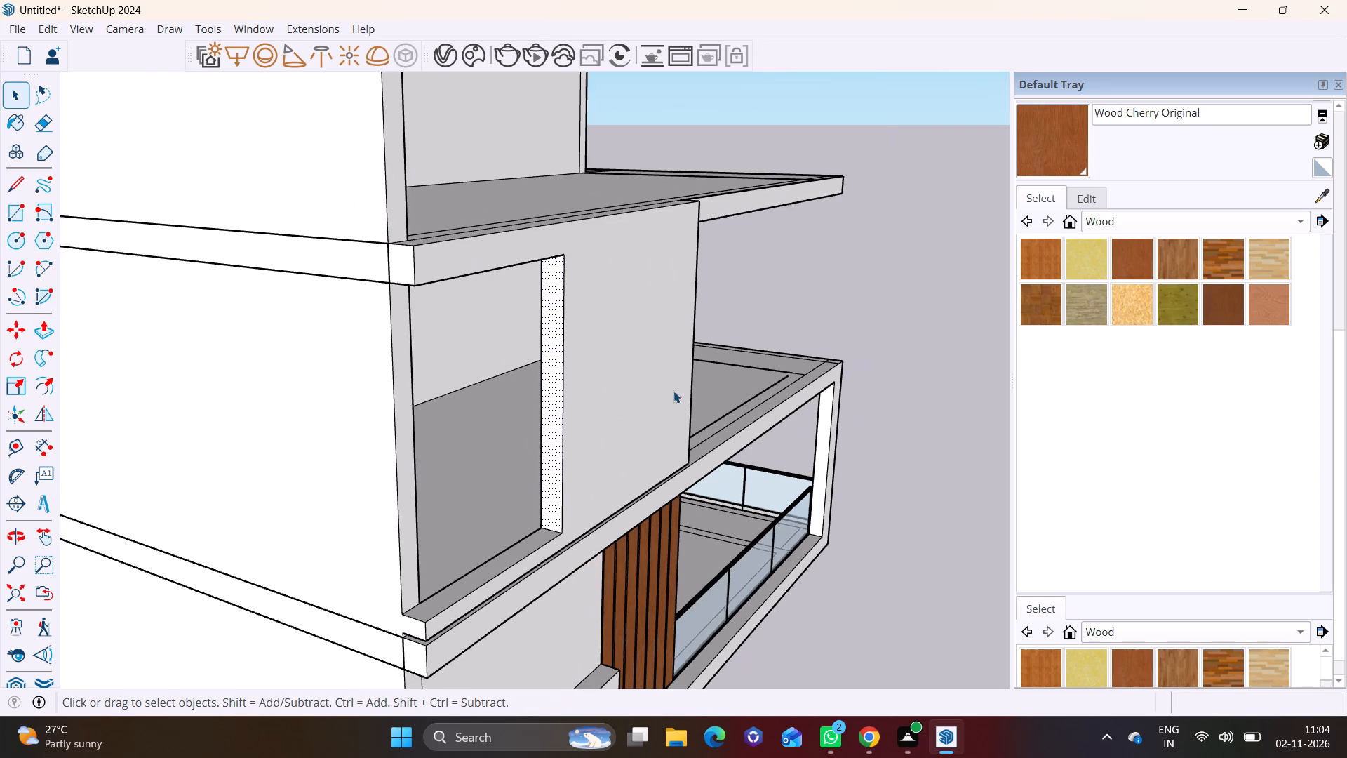
{"action": "middle_click_drag", "start_coordinate": [482, 449], "coordinate": [223, 387]}
{"action": "scroll", "coordinate": [254, 367], "scroll_direction": "down", "scroll_amount": 3}
{"action": "middle_click_drag", "start_coordinate": [315, 359], "coordinate": [568, 435], "text": "shift"}
{"action": "middle_click_drag", "start_coordinate": [524, 456], "coordinate": [474, 456]}
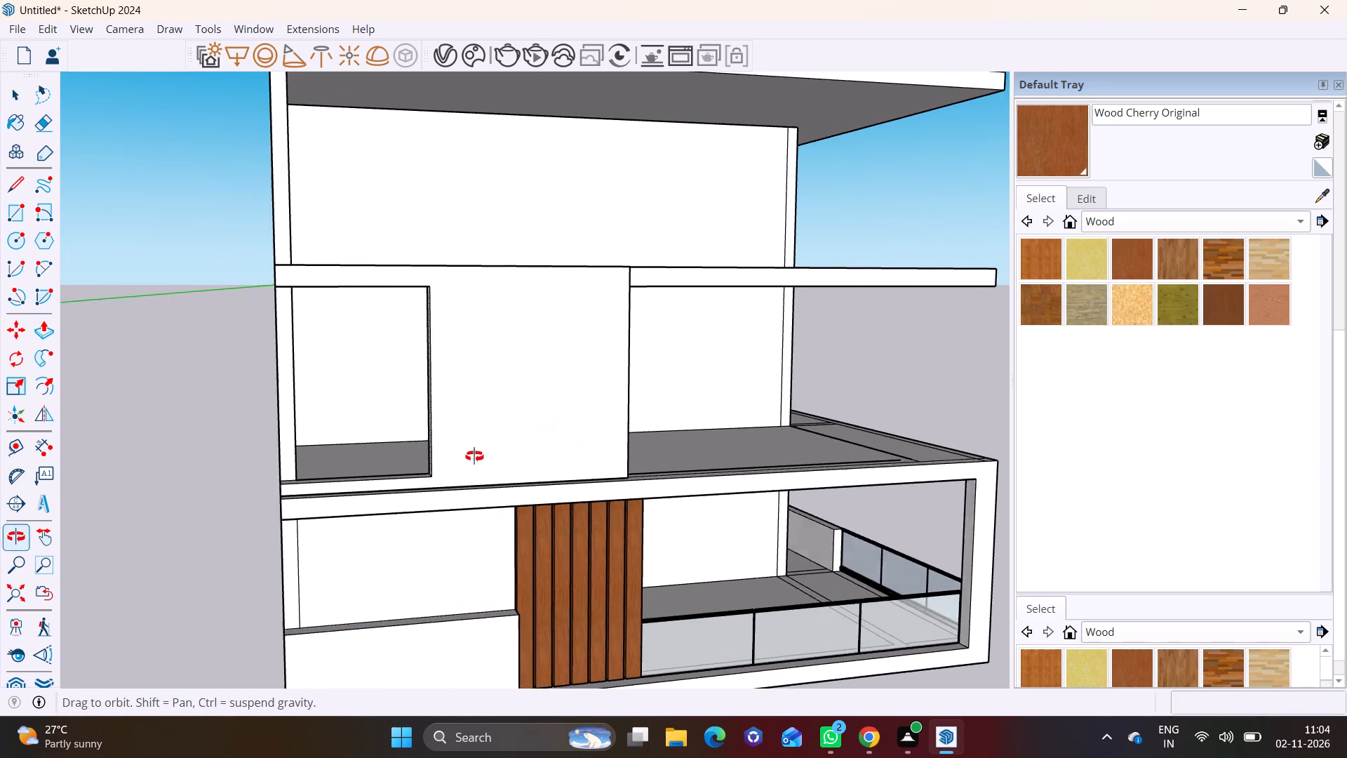
{"action": "middle_click_drag", "start_coordinate": [474, 456], "coordinate": [415, 456]}
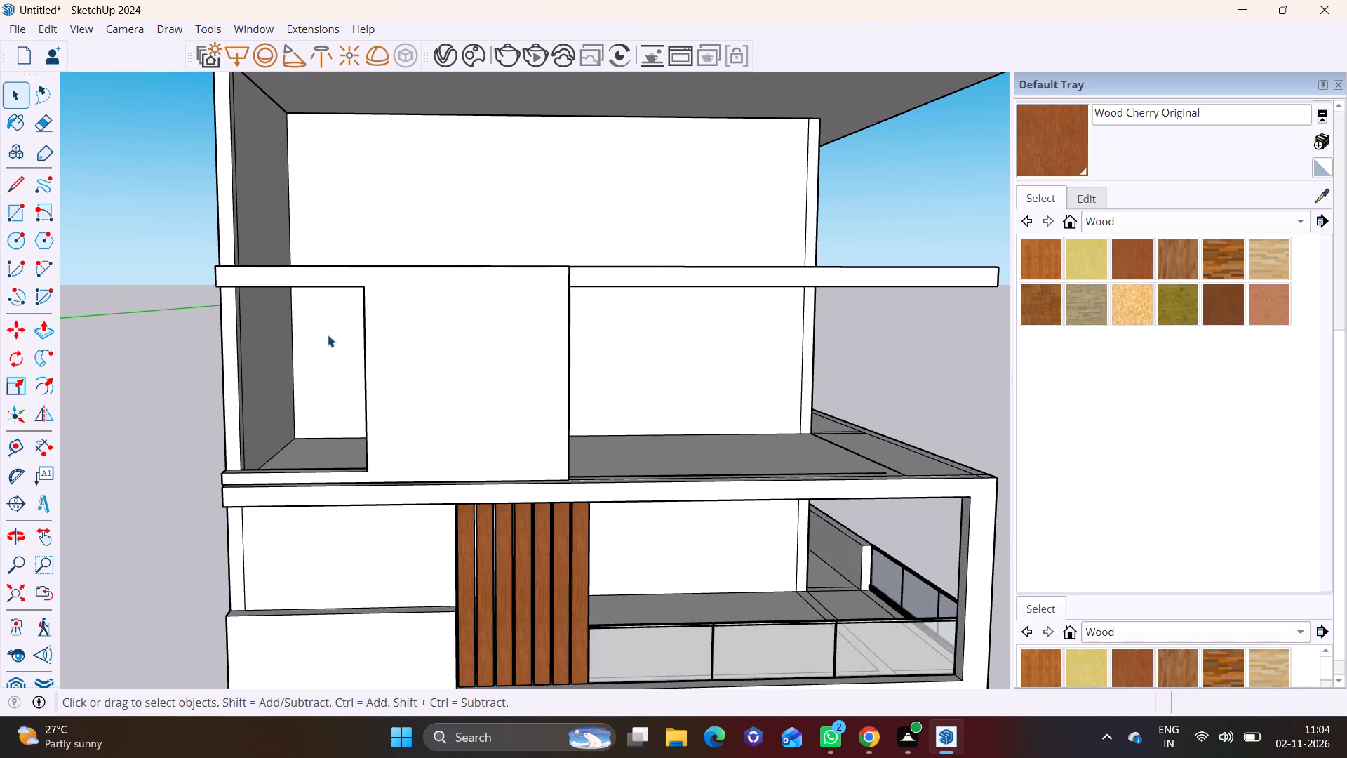
{"action": "scroll", "coordinate": [255, 382], "scroll_direction": "up", "scroll_amount": 7}
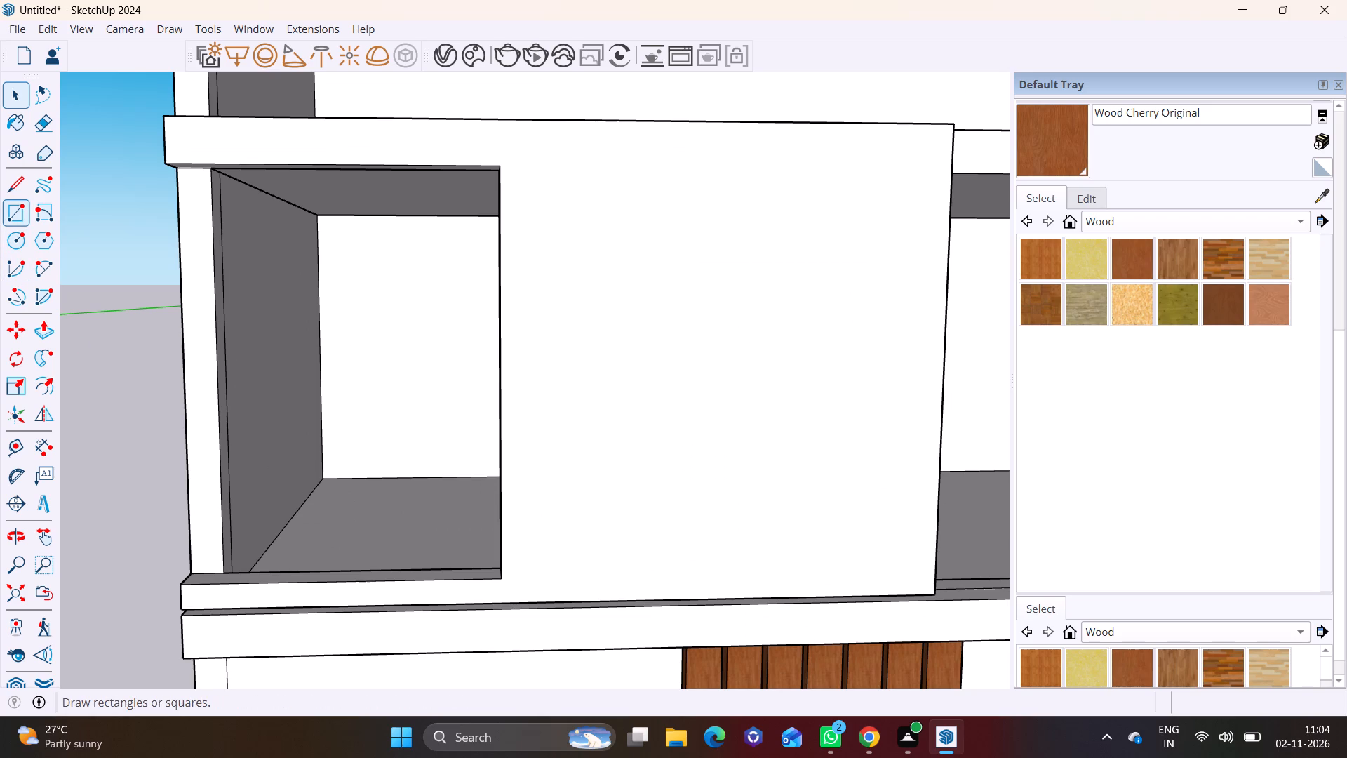
{"action": "scroll", "coordinate": [406, 332], "scroll_direction": "down", "scroll_amount": 3}
{"action": "middle_click_drag", "start_coordinate": [529, 401], "coordinate": [684, 408]}
{"action": "scroll", "coordinate": [537, 369], "scroll_direction": "up", "scroll_amount": 3}
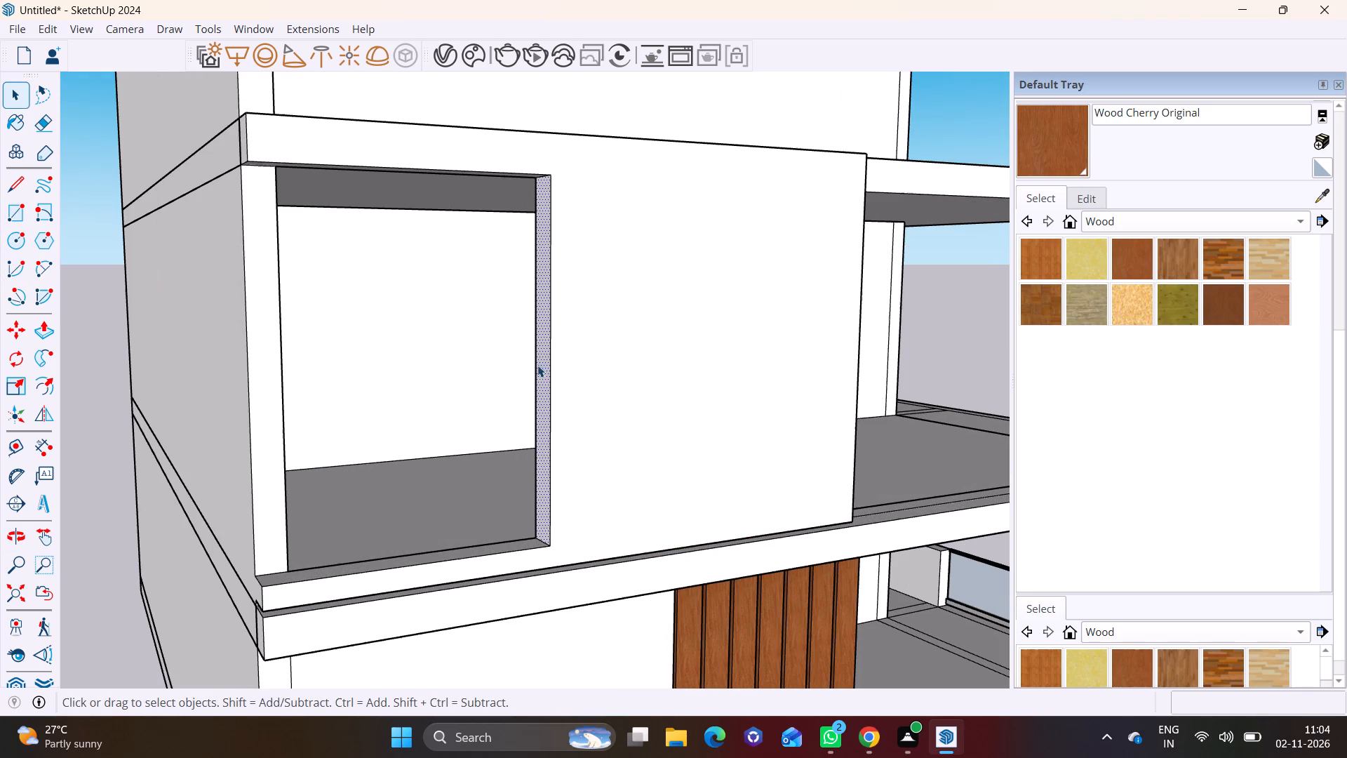
{"action": "key", "text": "space"}
{"action": "left_click", "coordinate": [545, 353]}
{"action": "left_click", "coordinate": [43, 336]}
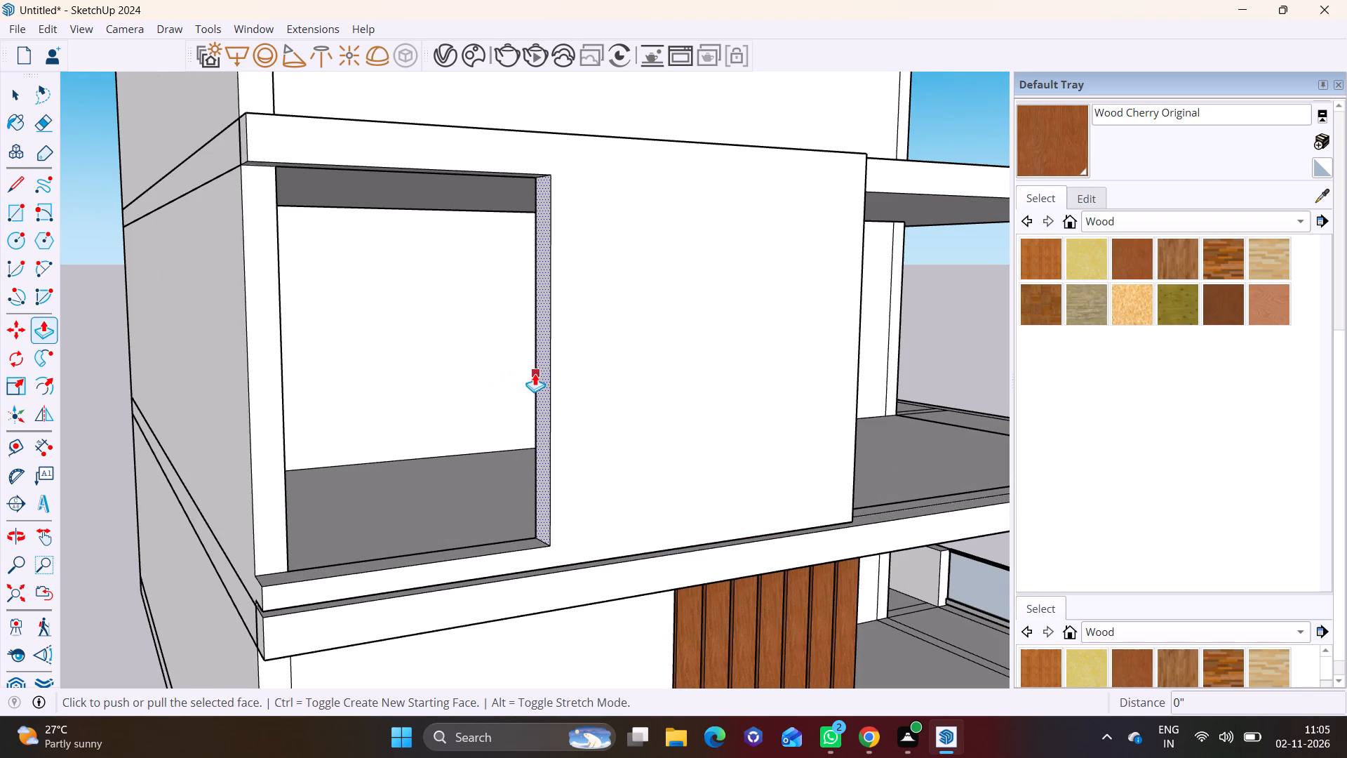
{"action": "left_click", "coordinate": [535, 373]}
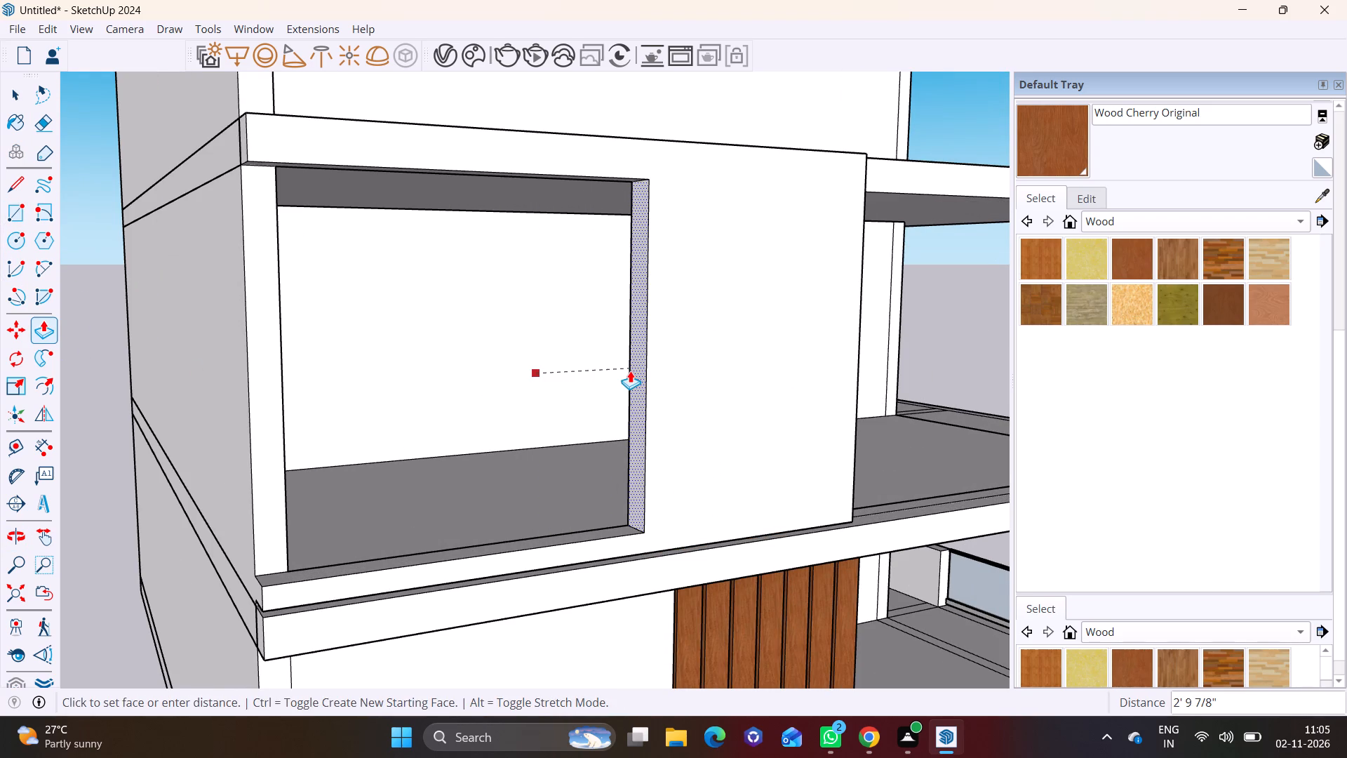
{"action": "left_click", "coordinate": [629, 371]}
{"action": "key", "text": "space"}
Draw a rectangle filling the opening, from the upper corner at the building's edge to the panel's lower back corner.
{"action": "middle_click_drag", "start_coordinate": [578, 412], "coordinate": [559, 392]}
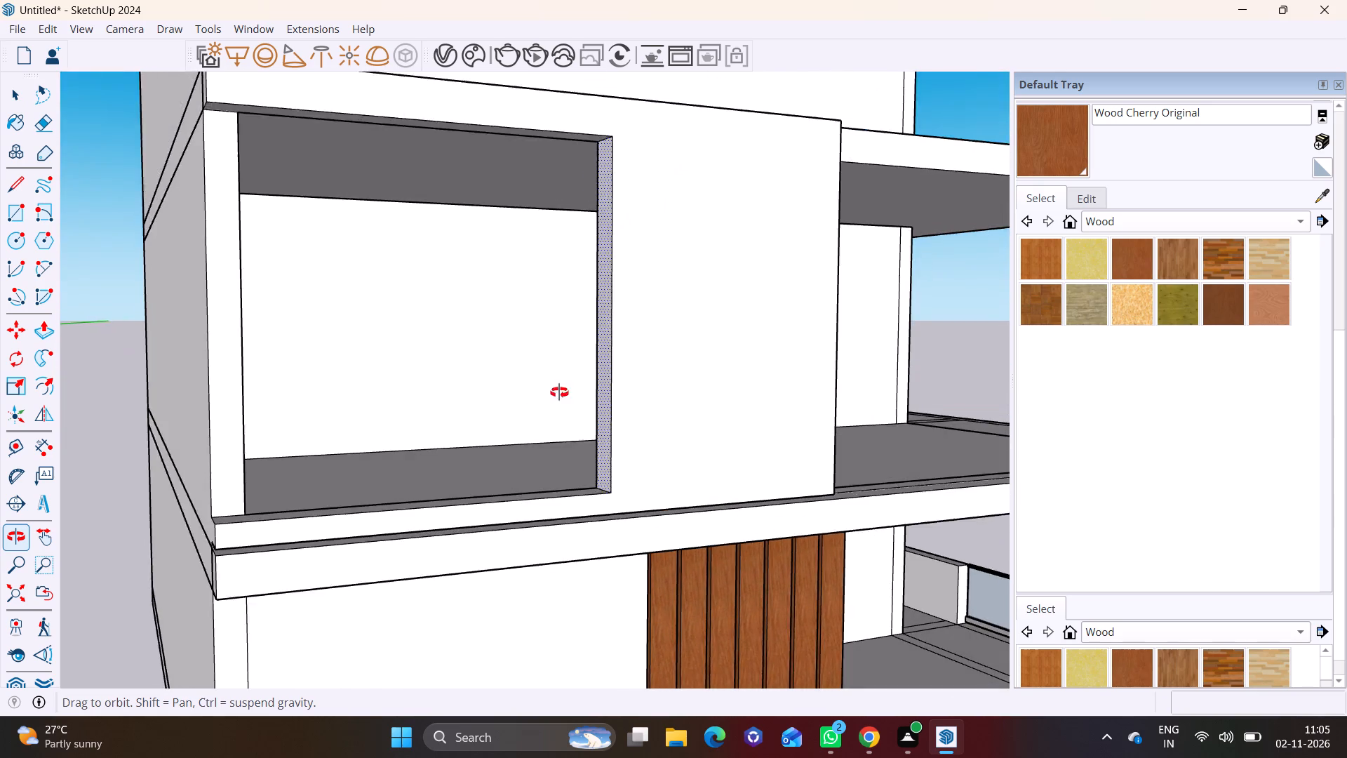
{"action": "middle_click_drag", "start_coordinate": [559, 392], "coordinate": [540, 408]}
{"action": "left_click", "coordinate": [25, 210]}
{"action": "scroll", "coordinate": [217, 167], "scroll_direction": "up", "scroll_amount": 2}
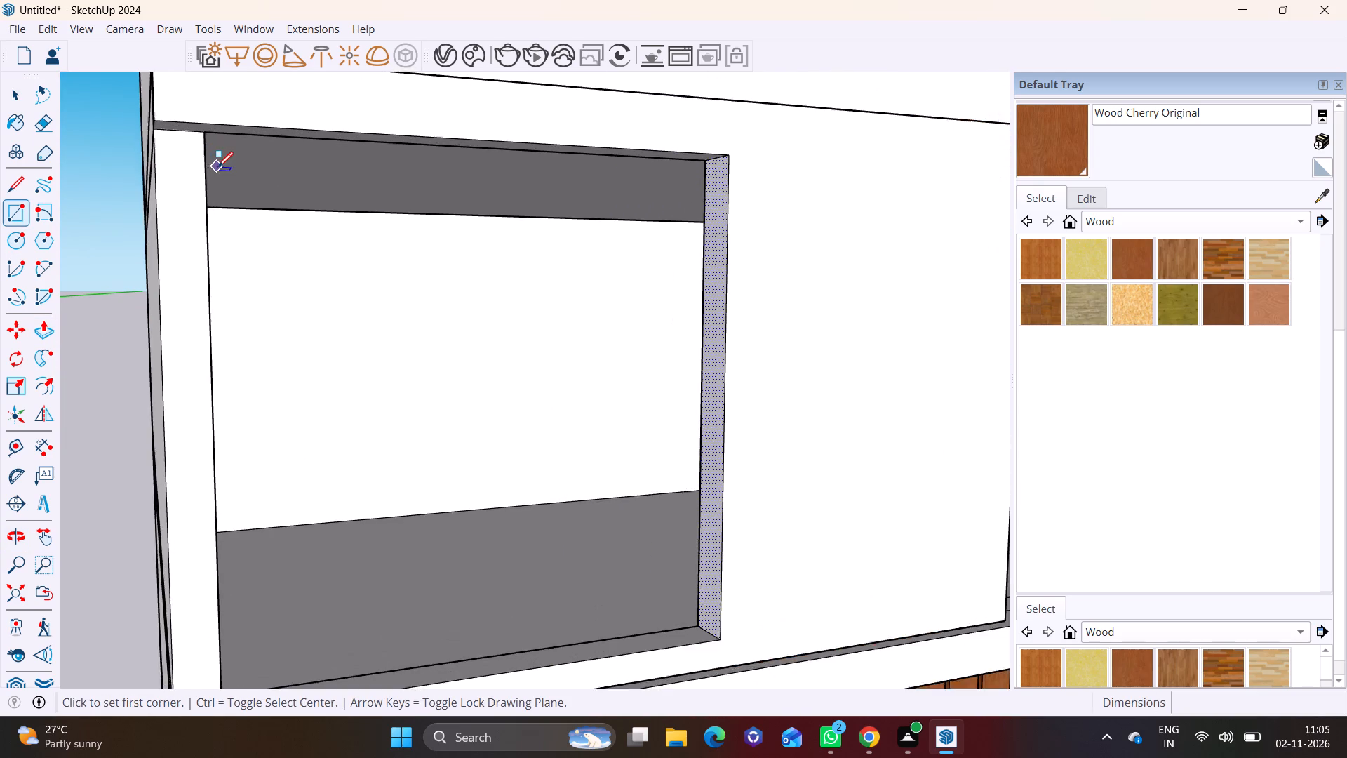
{"action": "scroll", "coordinate": [217, 167], "scroll_direction": "up", "scroll_amount": 5}
{"action": "left_click", "coordinate": [146, 114]}
{"action": "scroll", "coordinate": [439, 464], "scroll_direction": "down", "scroll_amount": 2}
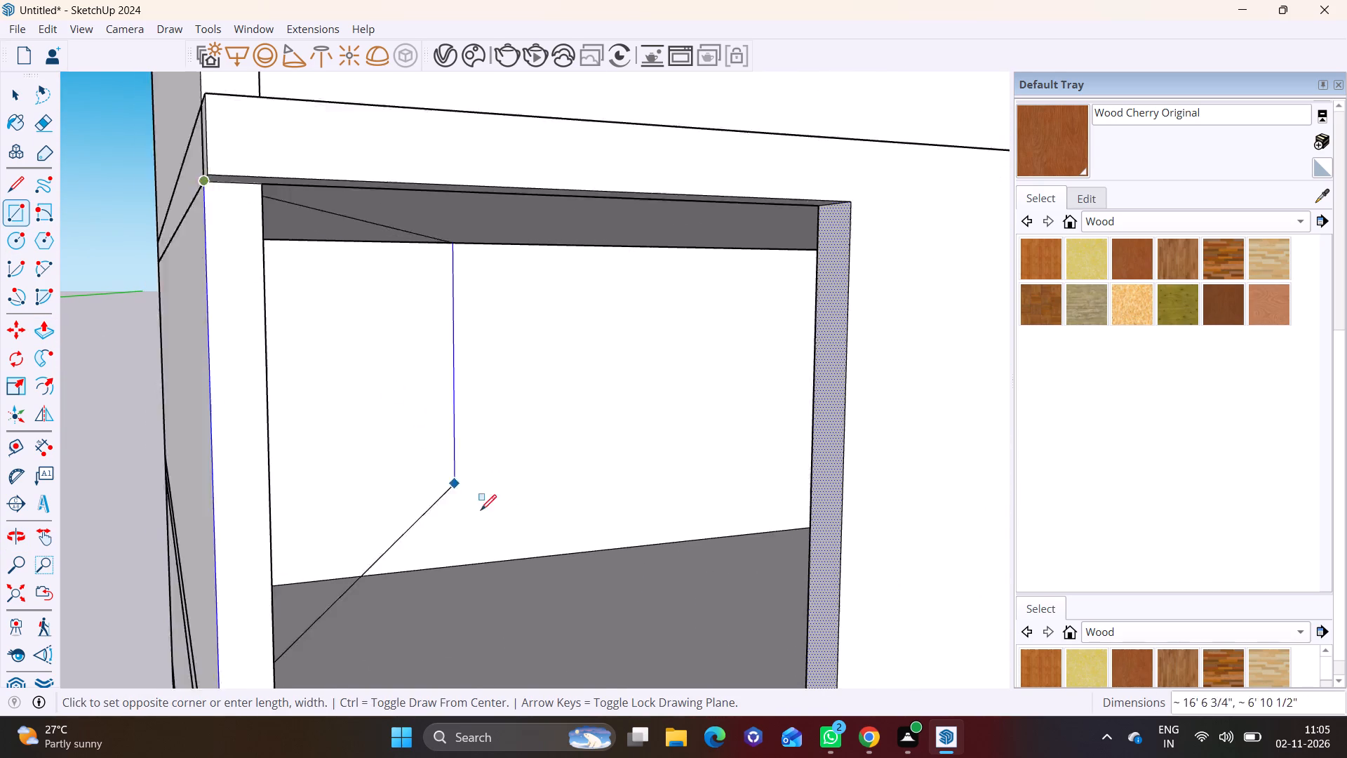
{"action": "scroll", "coordinate": [481, 510], "scroll_direction": "down", "scroll_amount": 3}
{"action": "middle_click_drag", "start_coordinate": [601, 592], "coordinate": [718, 514], "text": "shift"}
{"action": "scroll", "coordinate": [739, 532], "scroll_direction": "up", "scroll_amount": 6}
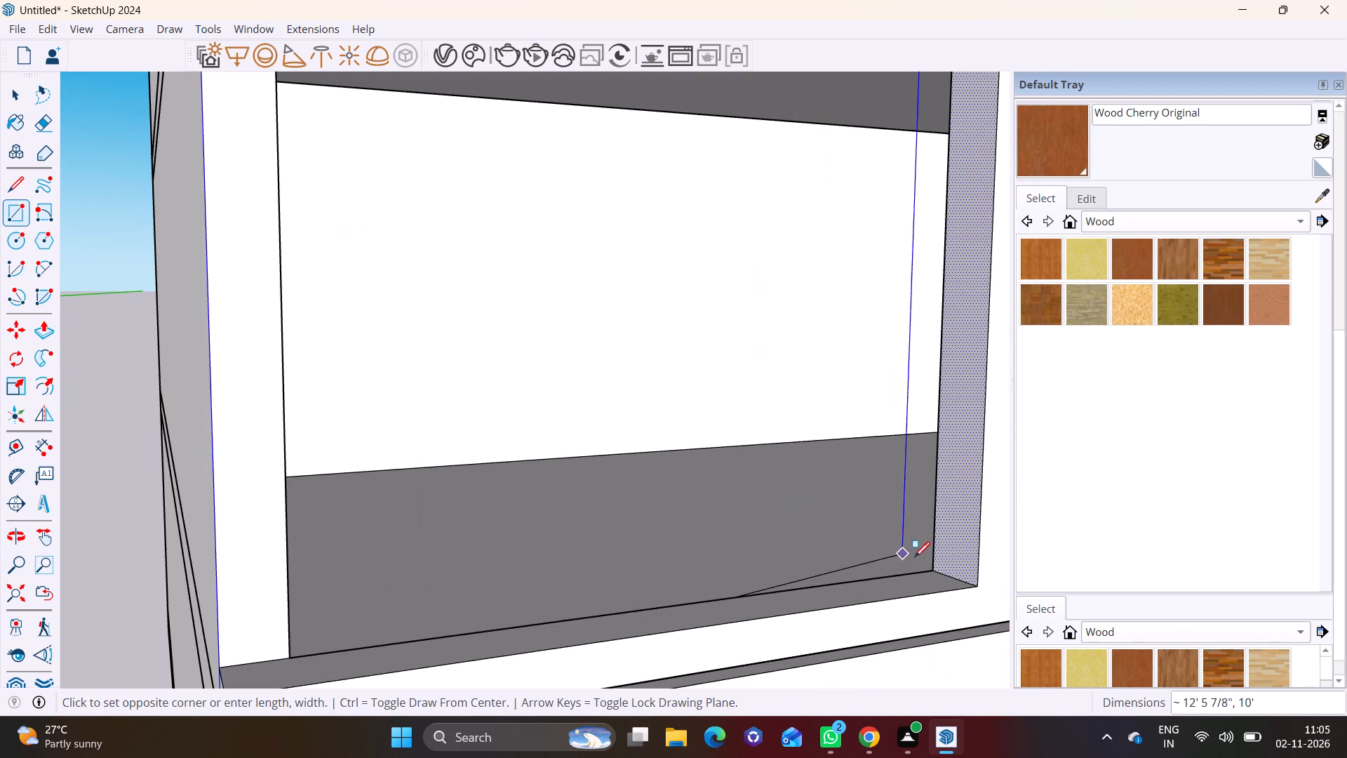
{"action": "left_click", "coordinate": [934, 566]}
{"action": "scroll", "coordinate": [828, 558], "scroll_direction": "down", "scroll_amount": 7}
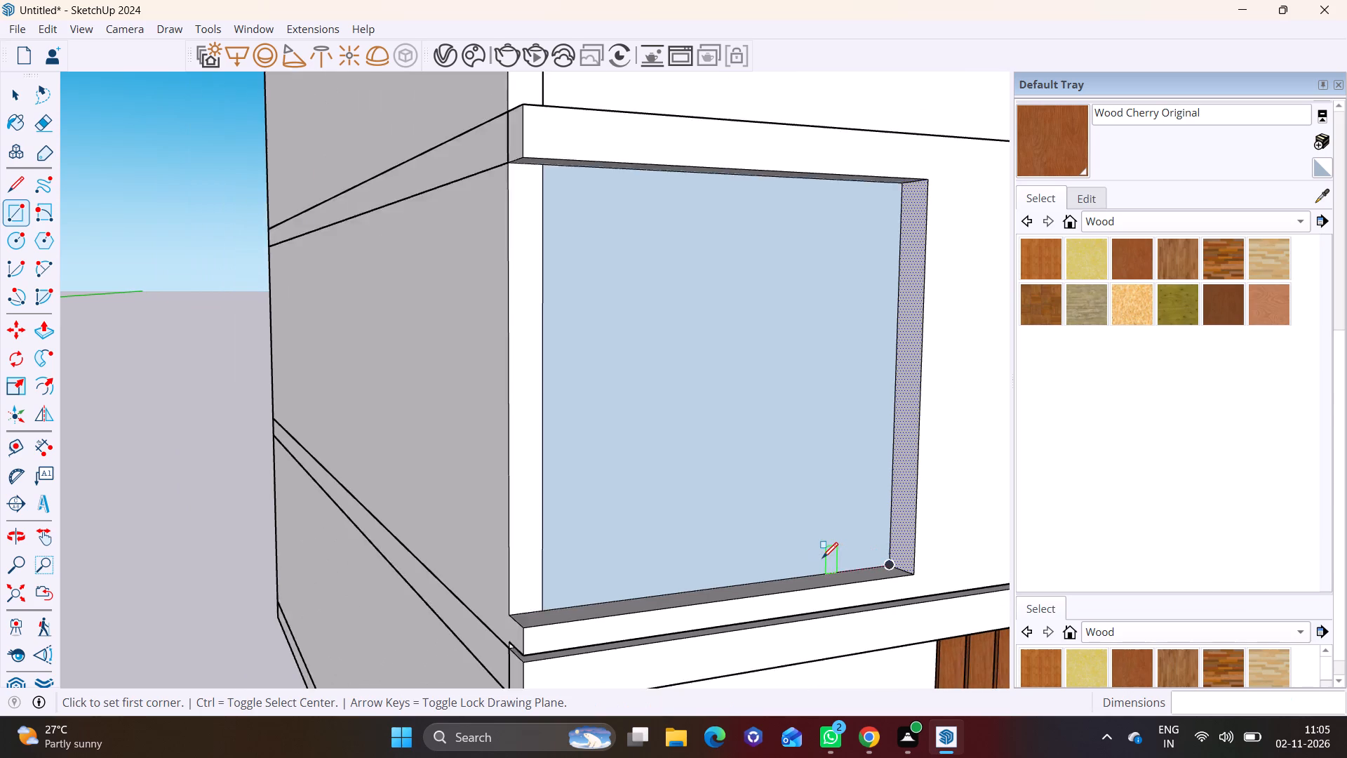
{"action": "scroll", "coordinate": [822, 558], "scroll_direction": "down", "scroll_amount": 2}
{"action": "key", "text": "space"}
Paint the new face in the opening with white Color M00 from the Colors material collection.
{"action": "middle_click_drag", "start_coordinate": [752, 479], "coordinate": [412, 470], "text": "shift"}
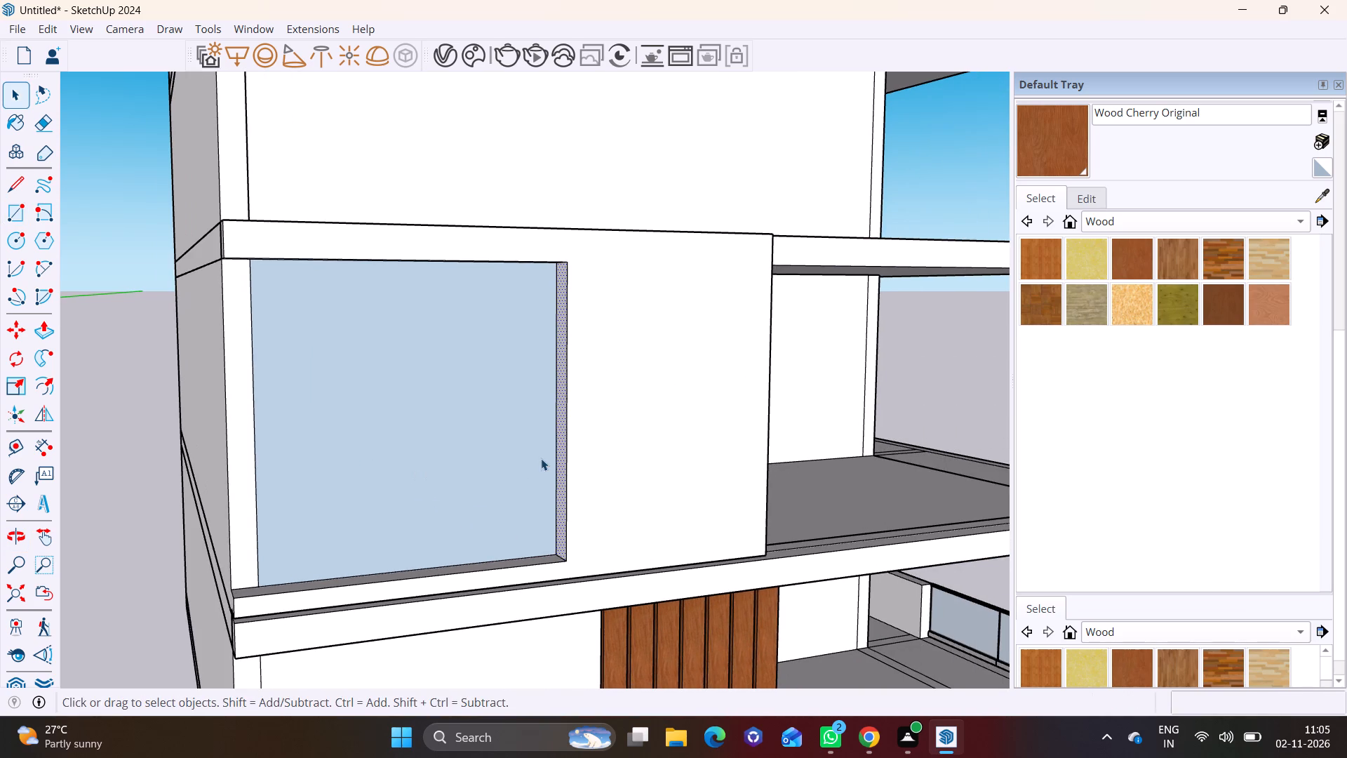
{"action": "middle_click_drag", "start_coordinate": [541, 458], "coordinate": [401, 467]}
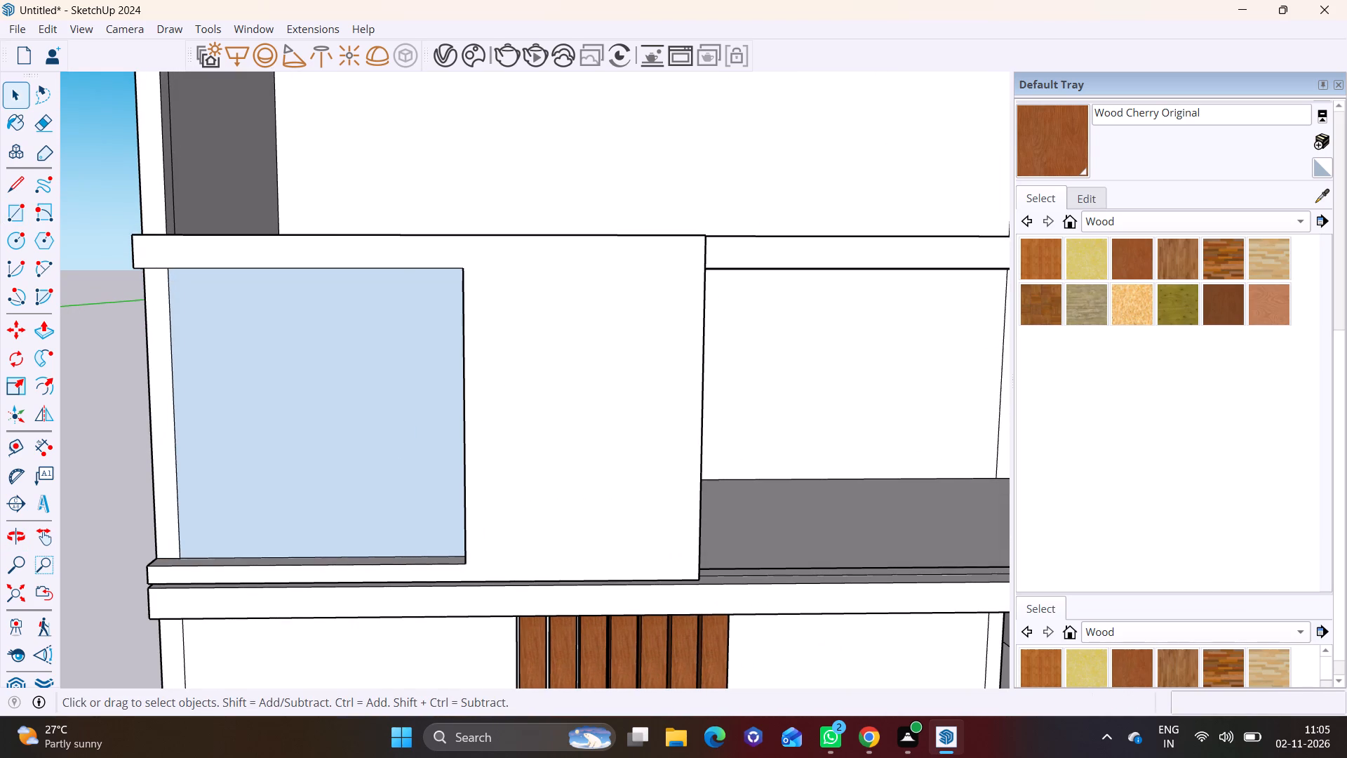
{"action": "left_click", "coordinate": [1113, 210]}
{"action": "left_click", "coordinate": [1111, 215]}
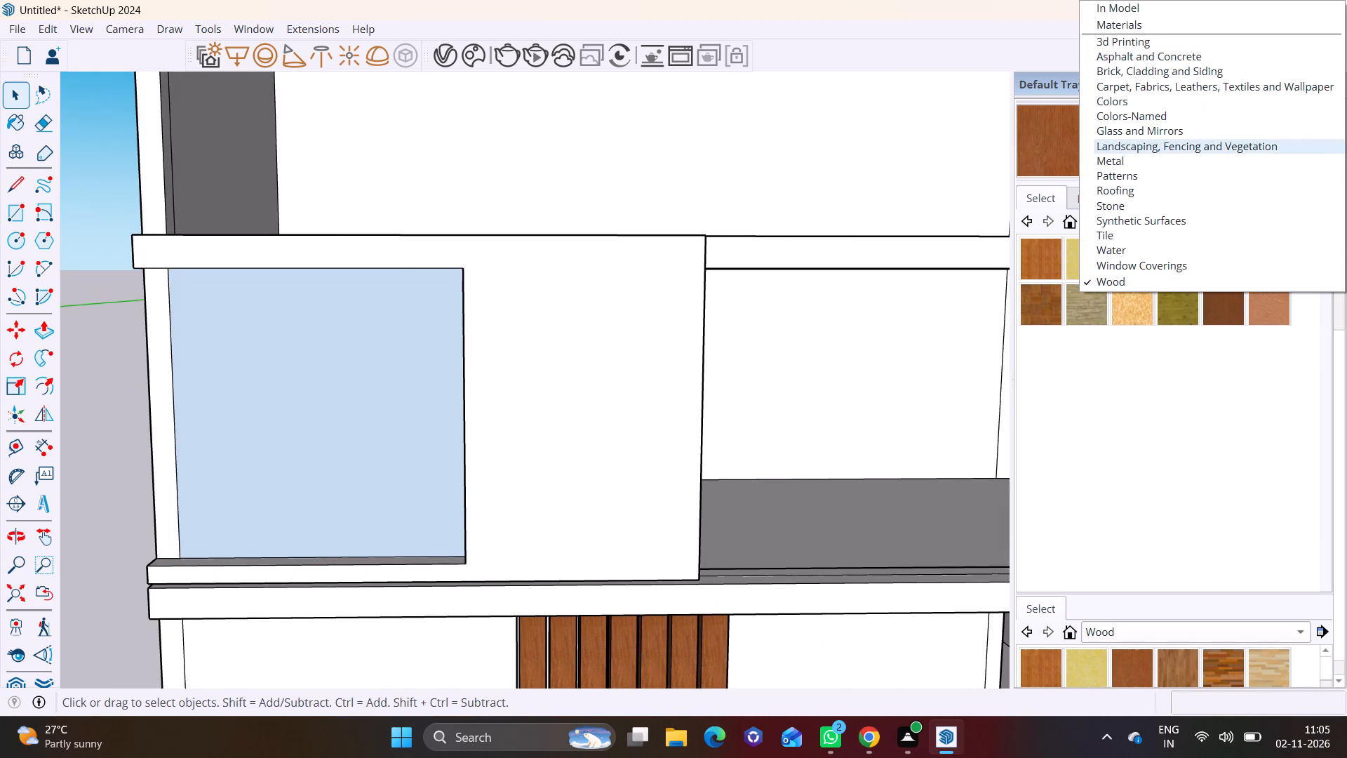
{"action": "left_click", "coordinate": [1127, 105]}
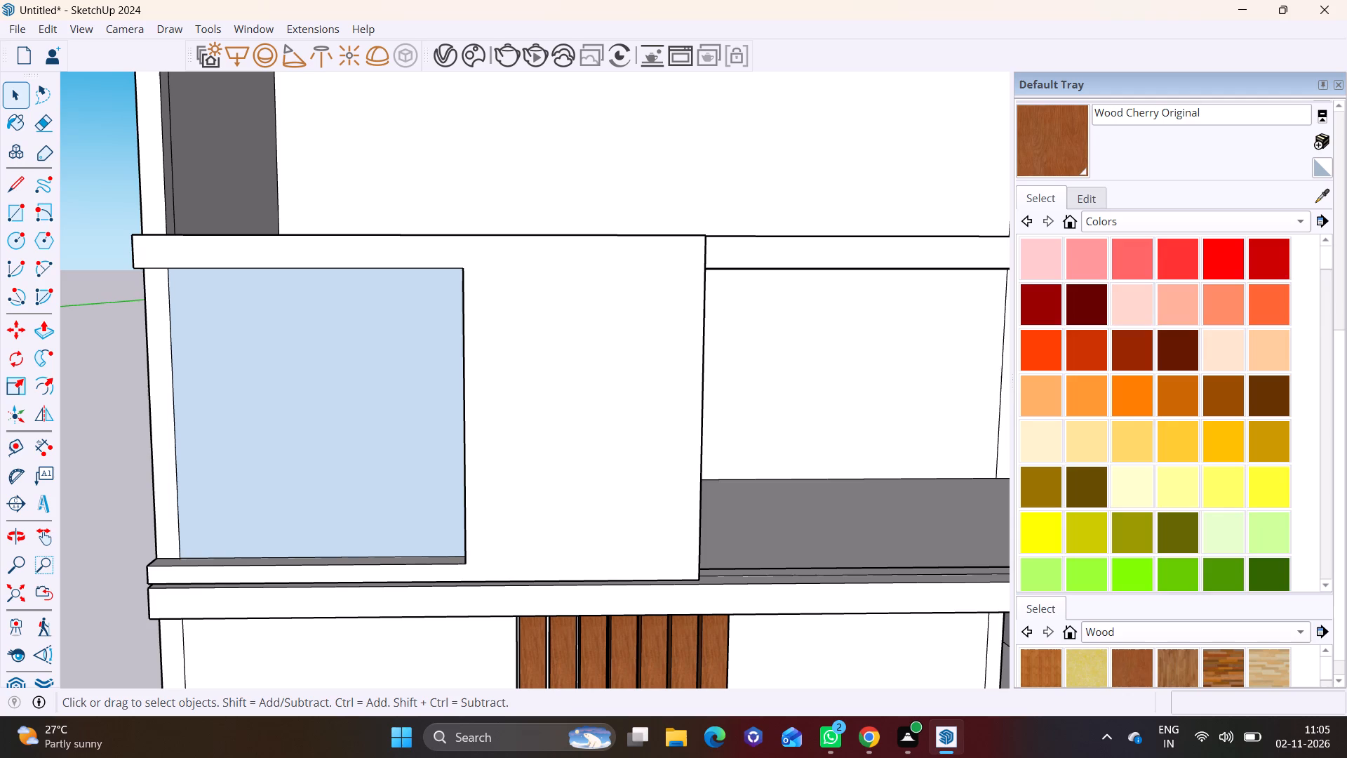
{"action": "scroll", "coordinate": [1053, 467], "scroll_direction": "down", "scroll_amount": 15}
{"action": "left_click", "coordinate": [1047, 352]}
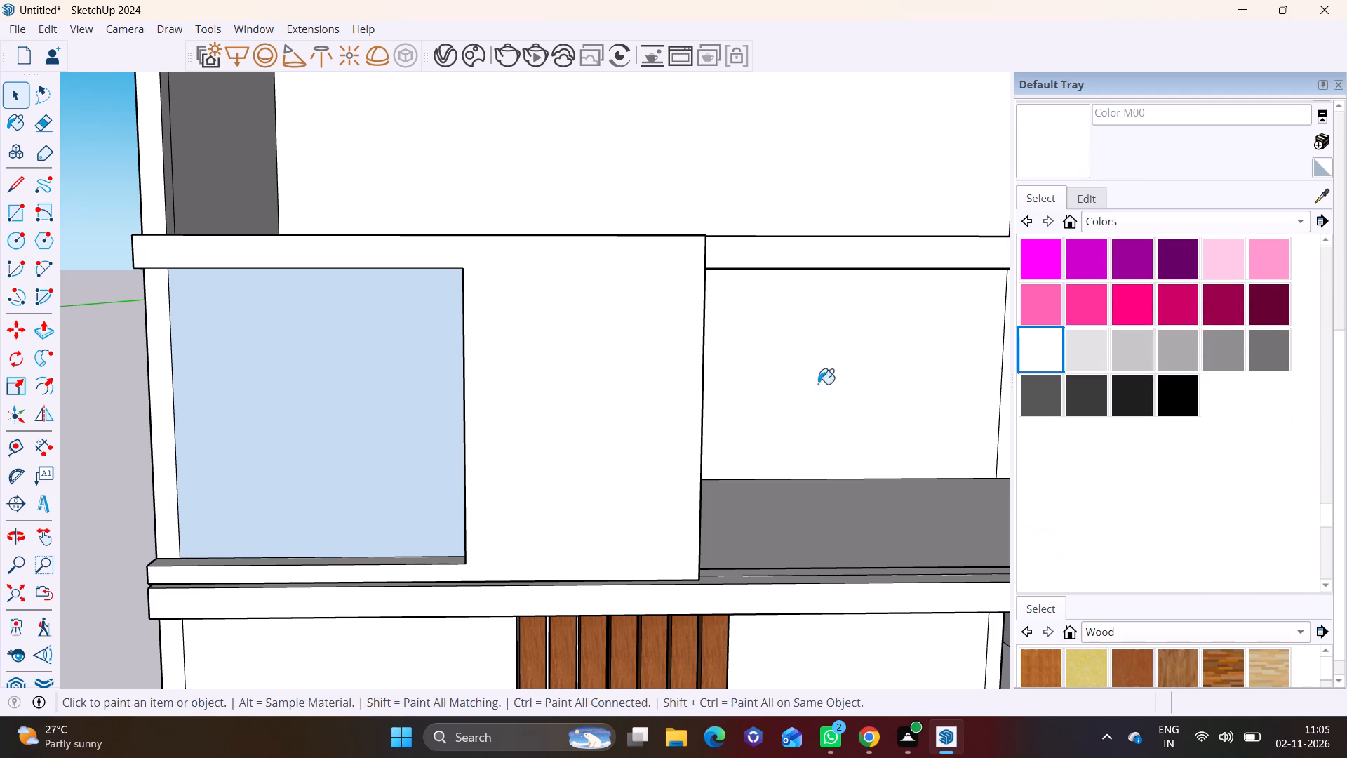
{"action": "left_click", "coordinate": [403, 445]}
{"action": "key", "text": "space"}
{"action": "left_click", "coordinate": [137, 434]}
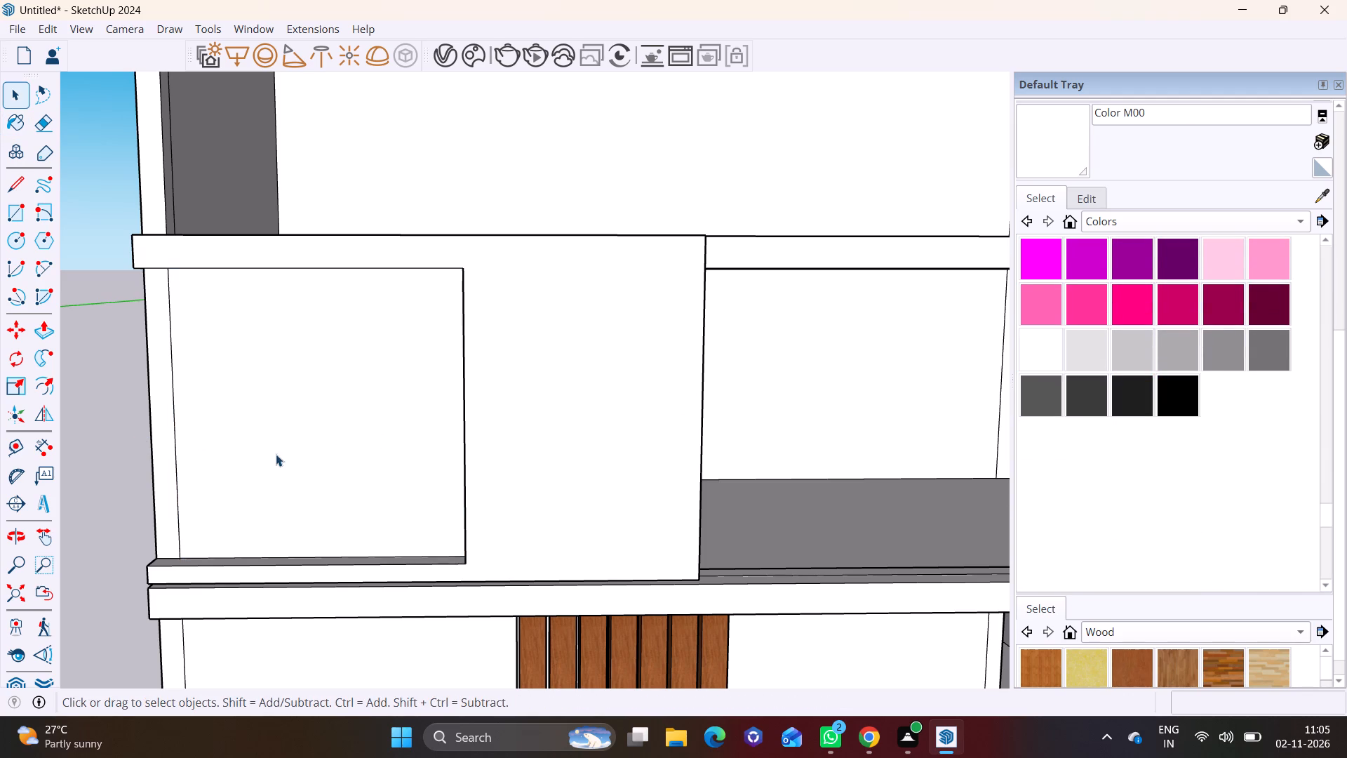
Examine the whole front facade with its stacked storeys and the newly closed opening.
{"action": "scroll", "coordinate": [276, 454], "scroll_direction": "down", "scroll_amount": 3}
{"action": "scroll", "coordinate": [498, 516], "scroll_direction": "down", "scroll_amount": 3}
{"action": "middle_click_drag", "start_coordinate": [503, 514], "coordinate": [433, 474], "text": "shift"}
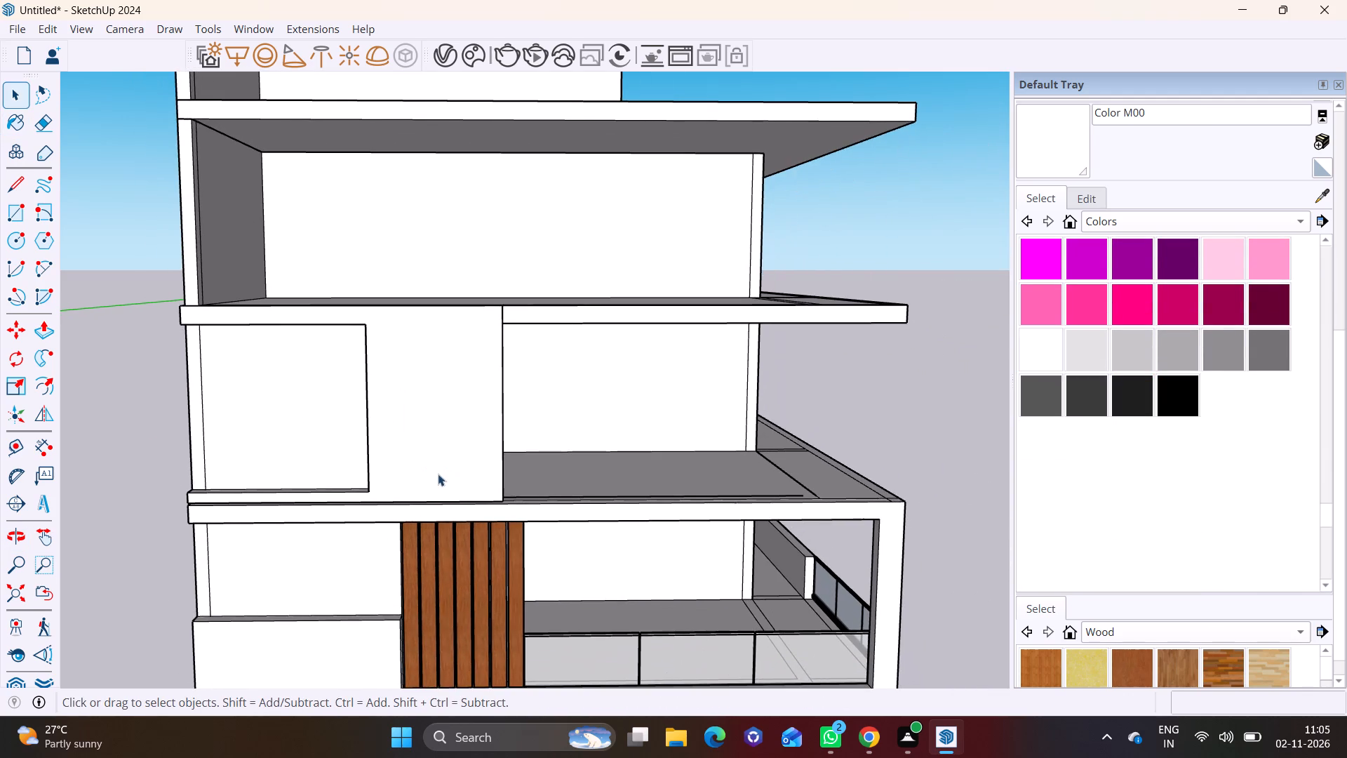
{"action": "scroll", "coordinate": [470, 475], "scroll_direction": "down", "scroll_amount": 2}
{"action": "middle_click_drag", "start_coordinate": [509, 498], "coordinate": [497, 508], "text": "shift"}
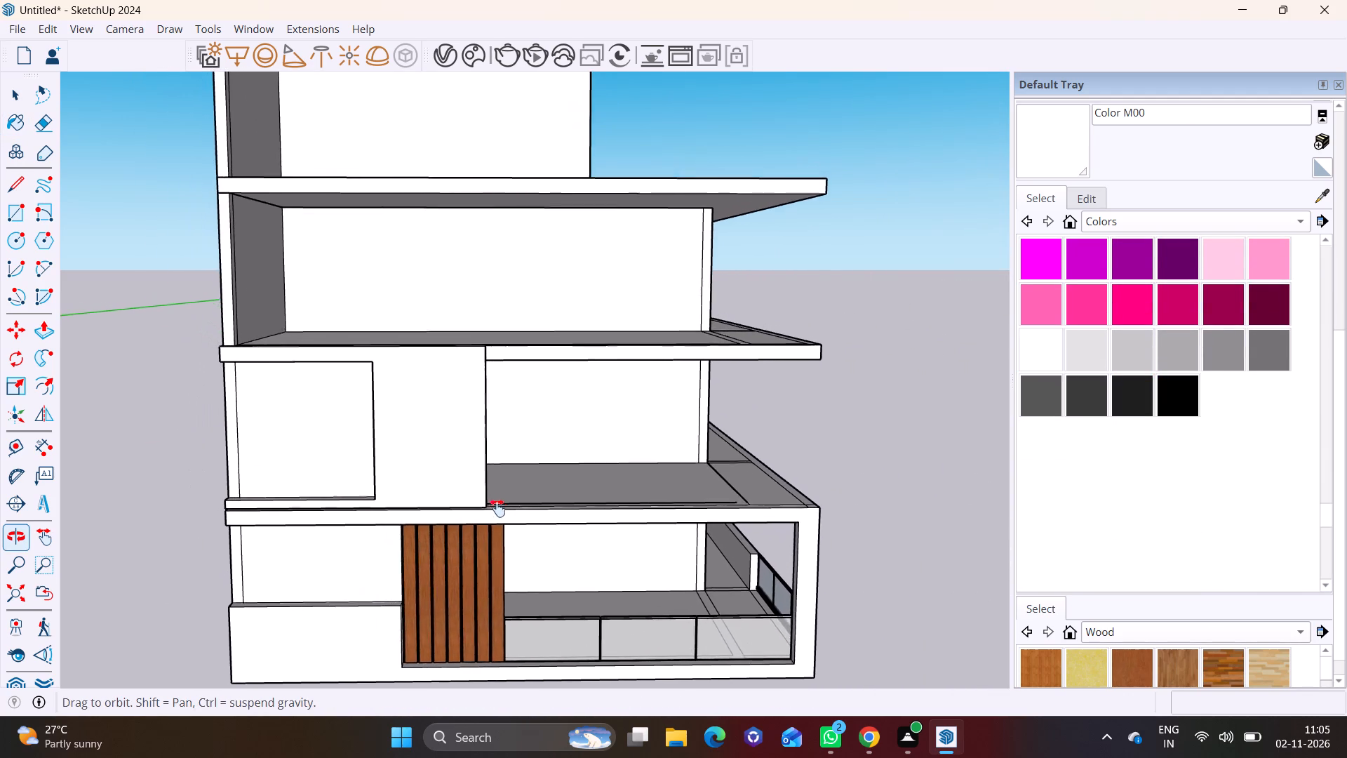
{"action": "middle_click_drag", "start_coordinate": [497, 508], "coordinate": [453, 521], "text": "shift"}
{"action": "scroll", "coordinate": [525, 528], "scroll_direction": "down", "scroll_amount": 2}
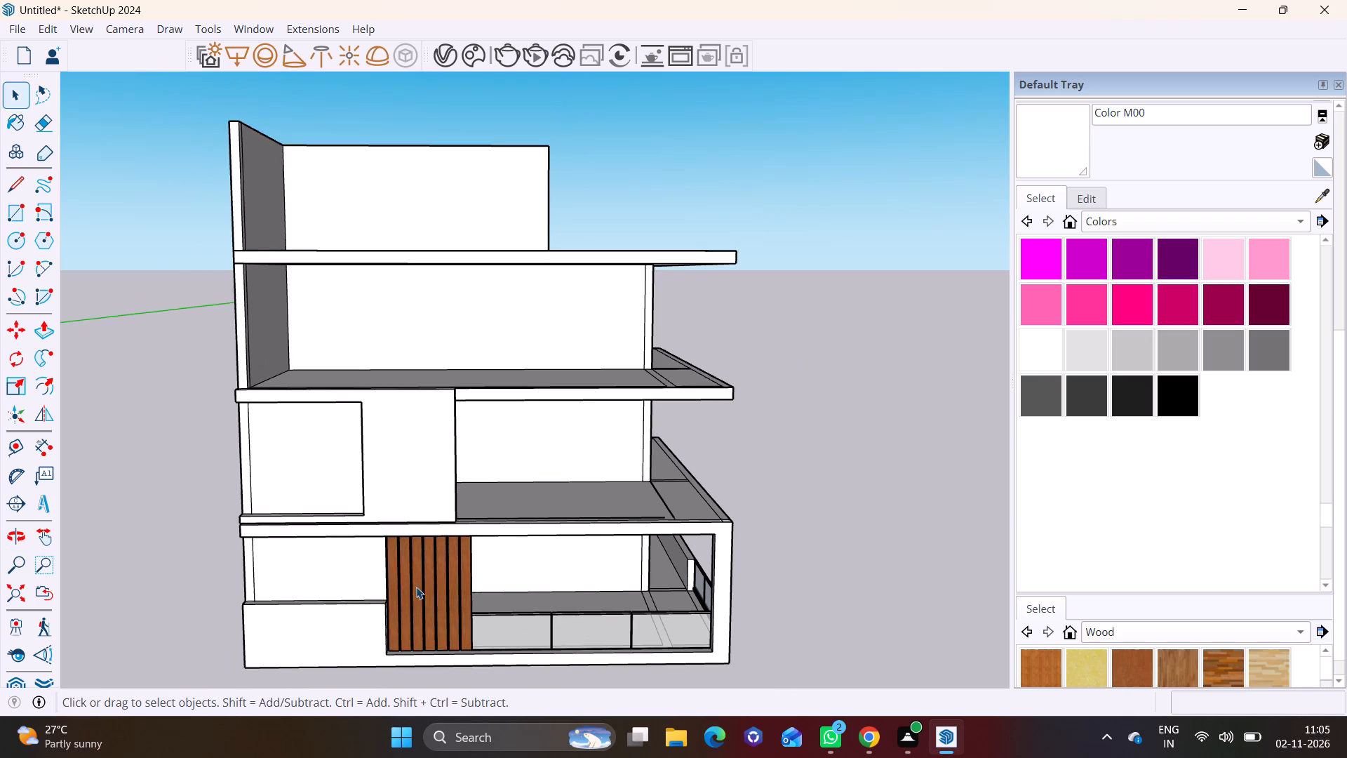
{"action": "middle_click_drag", "start_coordinate": [384, 556], "coordinate": [483, 484]}
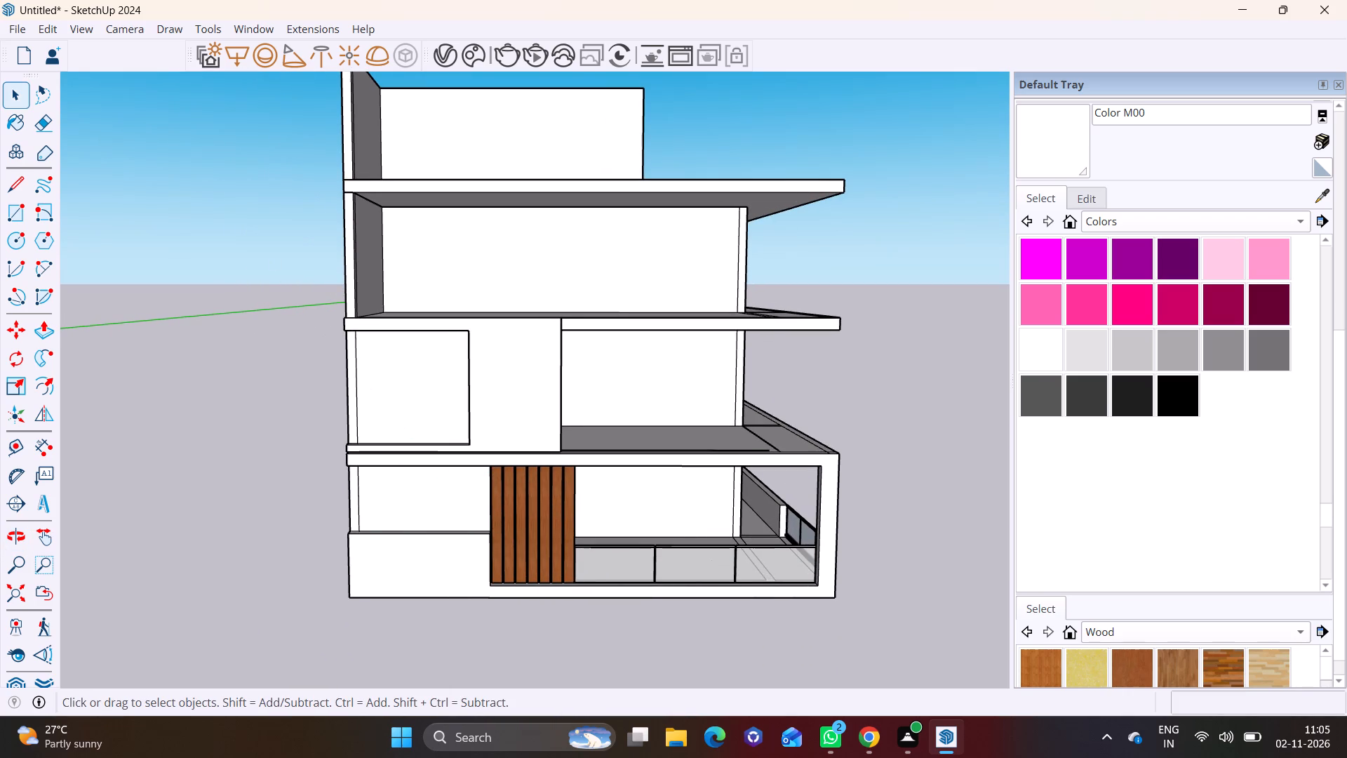
Search 3D Warehouse for "window" and browse the models.
{"action": "left_click", "coordinate": [255, 29]}
{"action": "left_click", "coordinate": [253, 167]}
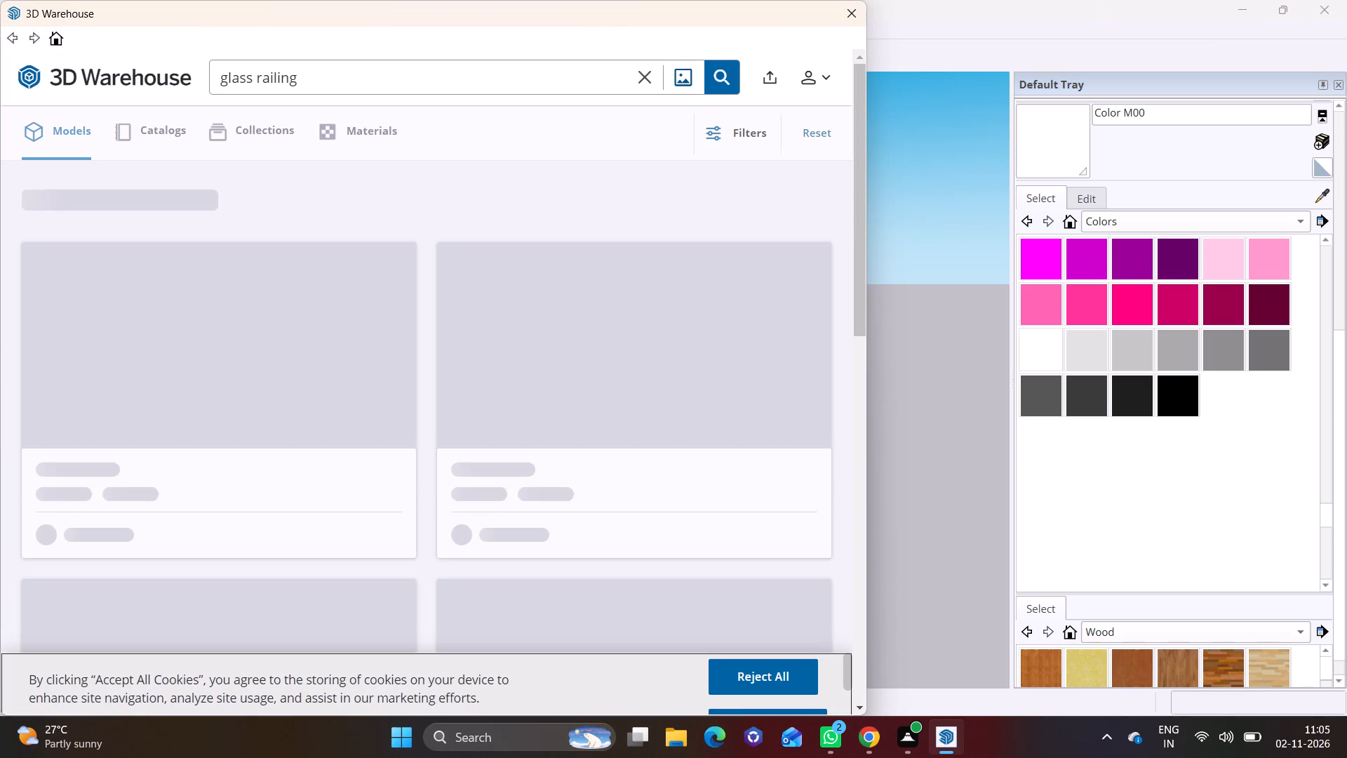
{"action": "left_click", "coordinate": [647, 77]}
{"action": "left_click", "coordinate": [466, 79]}
{"action": "key", "text": "w"}
{"action": "key", "text": "i"}
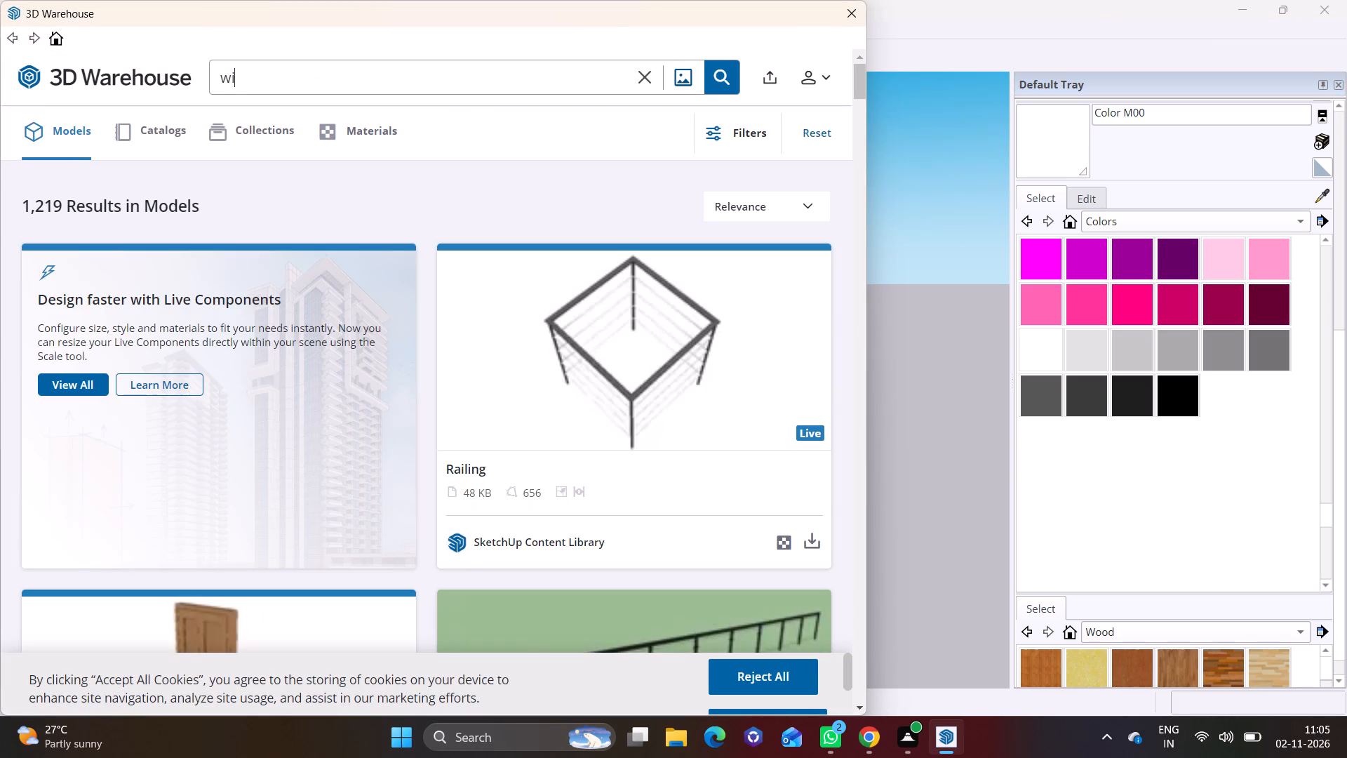
{"action": "type", "text": "ndo"}
{"action": "key", "text": "w"}
{"action": "left_click", "coordinate": [730, 78]}
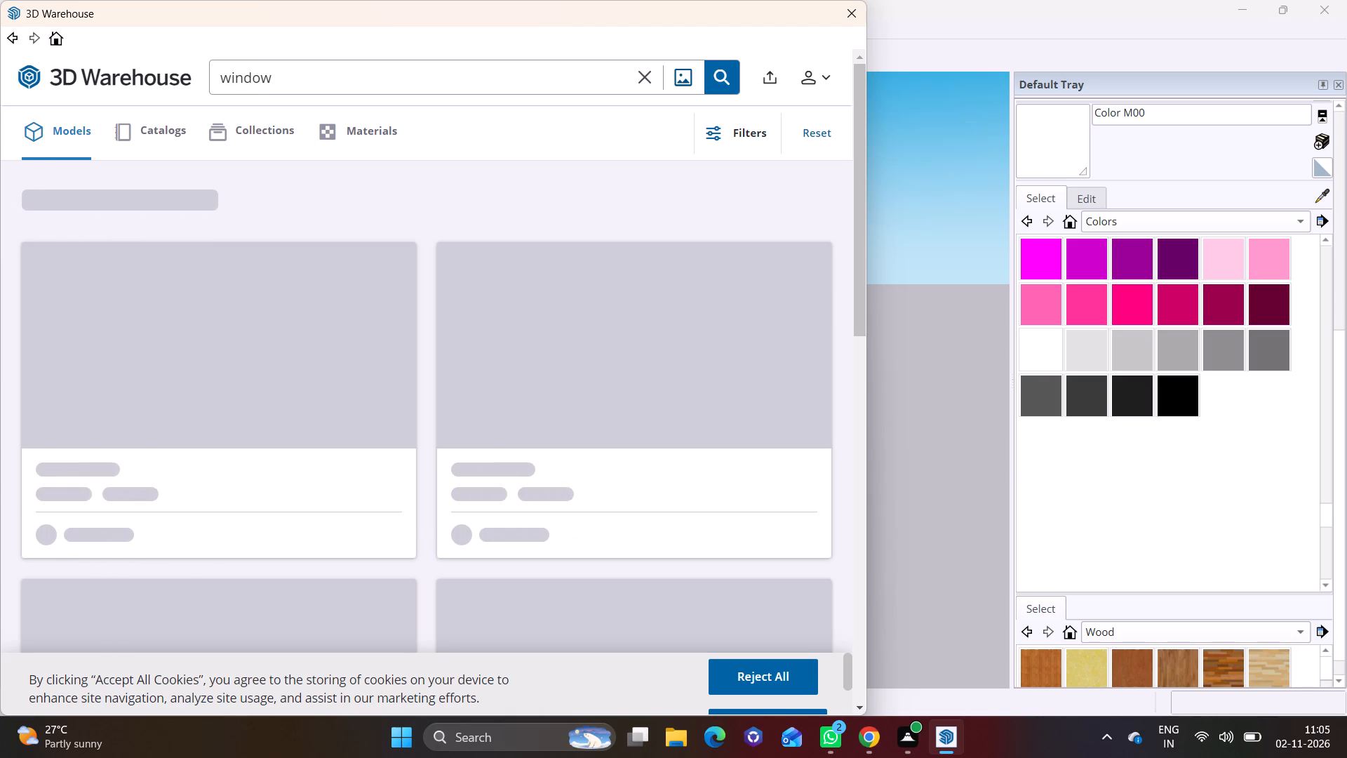
{"action": "scroll", "coordinate": [598, 445], "scroll_direction": "down", "scroll_amount": 4}
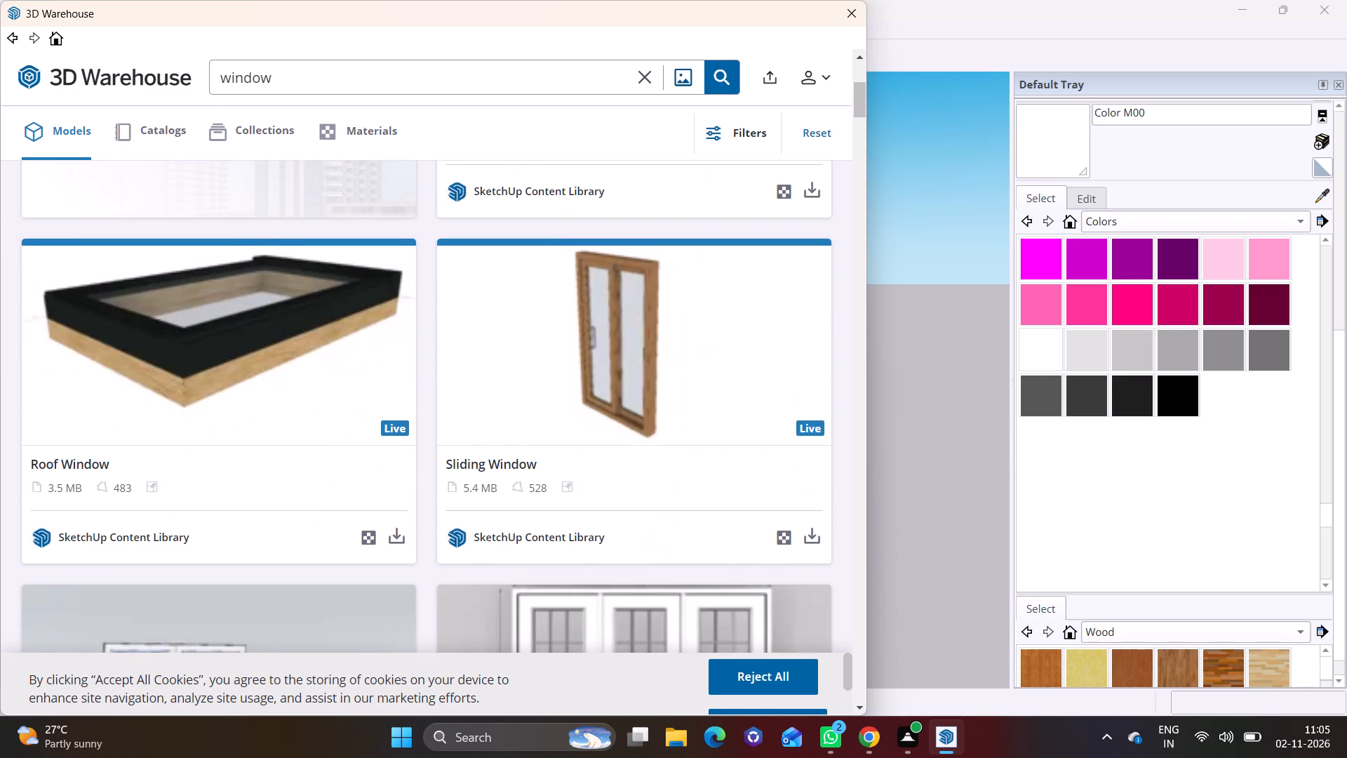
Browse further through the 3D Warehouse window results for a dark two-pane window model.
{"action": "left_click", "coordinate": [857, 708]}
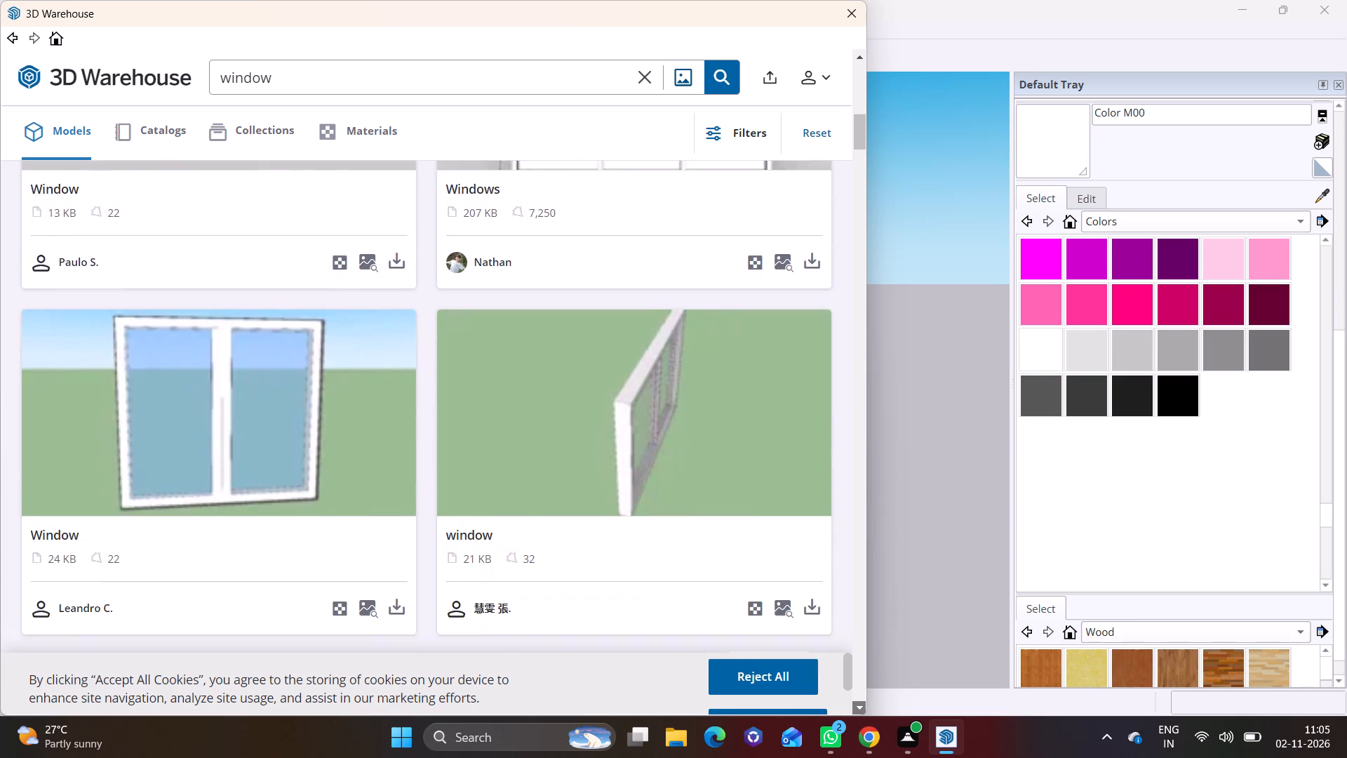
{"action": "left_click", "coordinate": [857, 708]}
{"action": "left_click", "coordinate": [857, 708]}
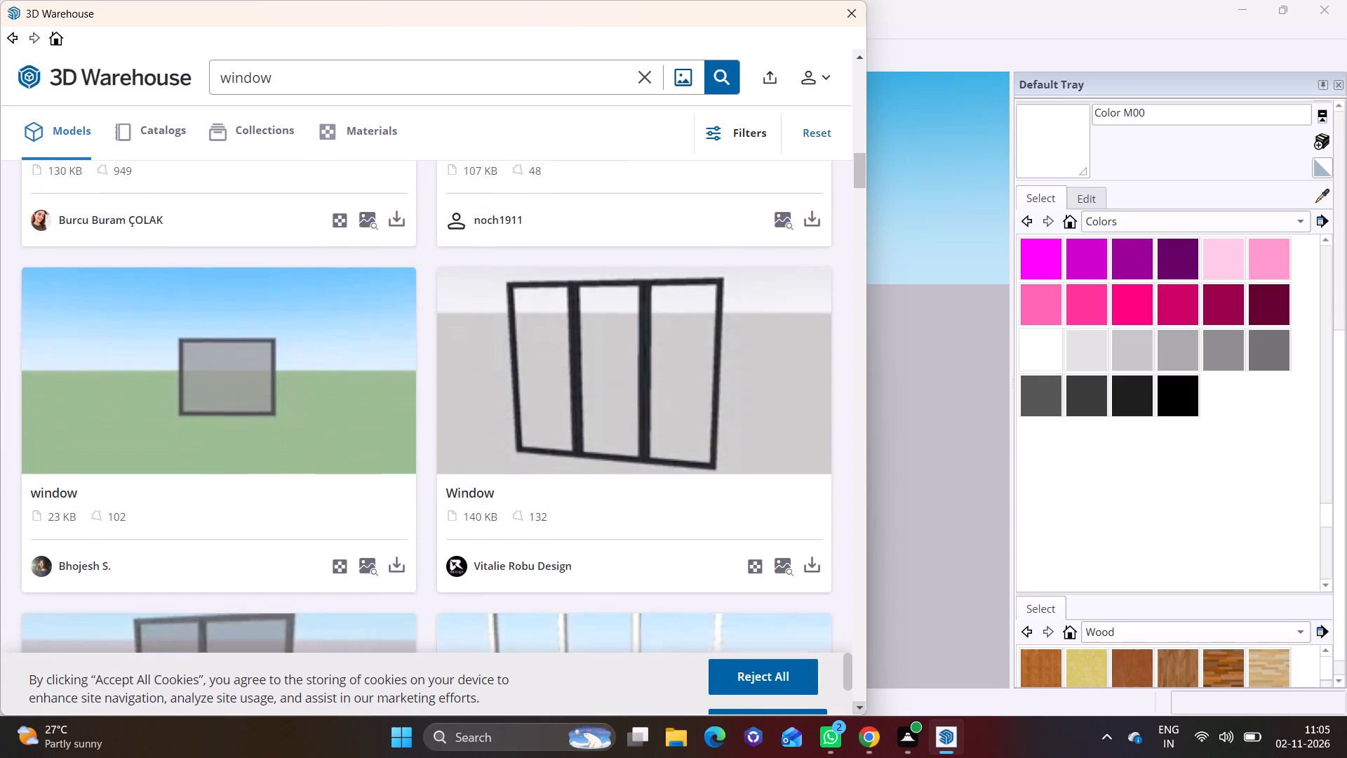
{"action": "left_click", "coordinate": [857, 708]}
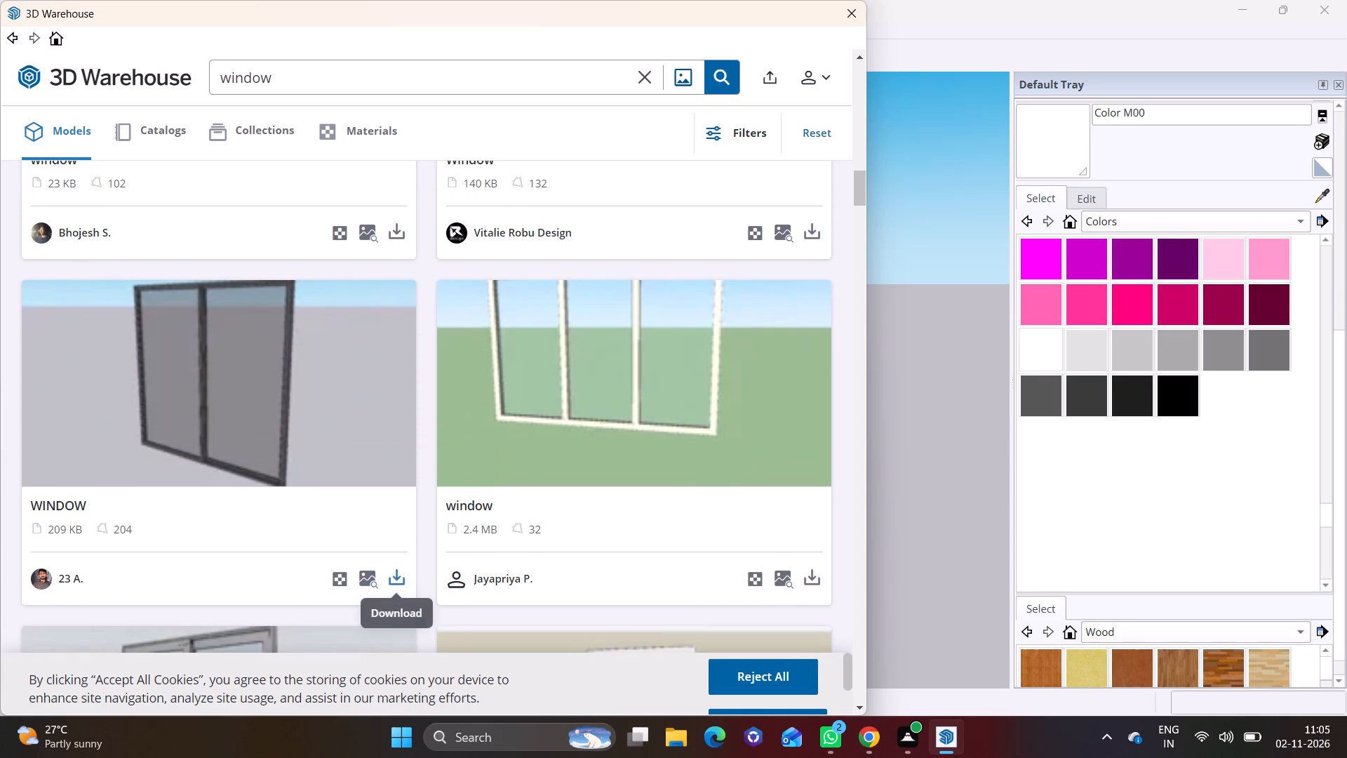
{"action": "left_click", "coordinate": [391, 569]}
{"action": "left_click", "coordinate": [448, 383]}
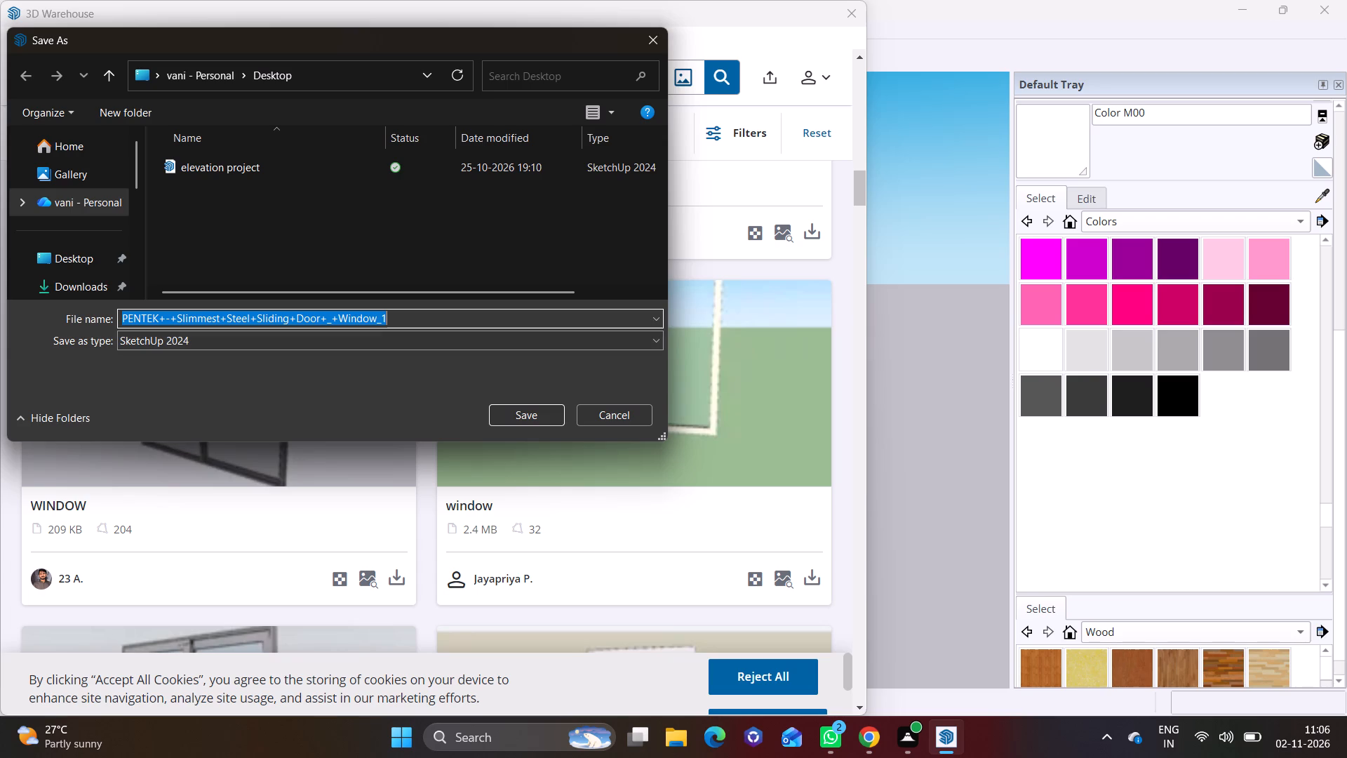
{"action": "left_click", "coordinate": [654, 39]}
Load the dark-framed two-pane WINDOW model from 3D Warehouse and place it at the lower corner of the recessed front wall panel.
{"action": "left_click", "coordinate": [398, 573]}
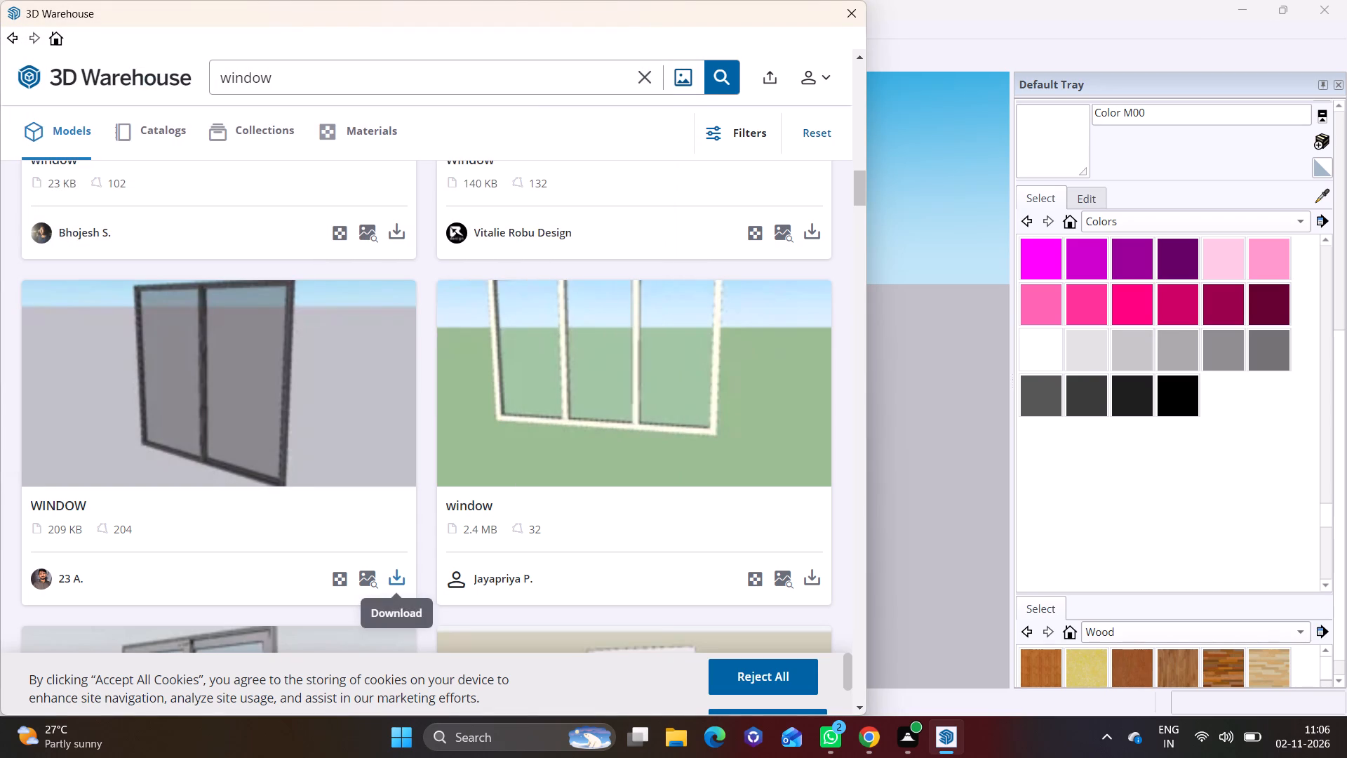
{"action": "left_click", "coordinate": [375, 371]}
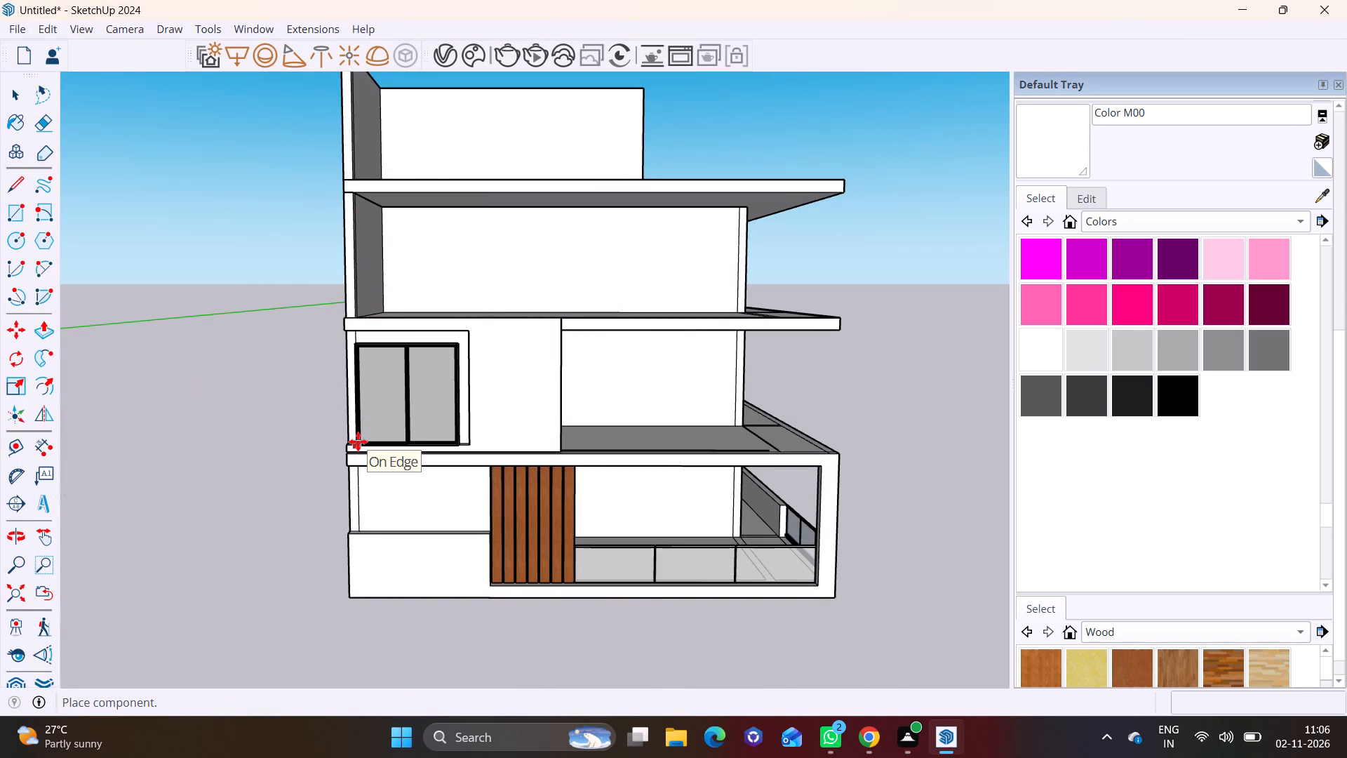
{"action": "scroll", "coordinate": [358, 441], "scroll_direction": "up", "scroll_amount": 4}
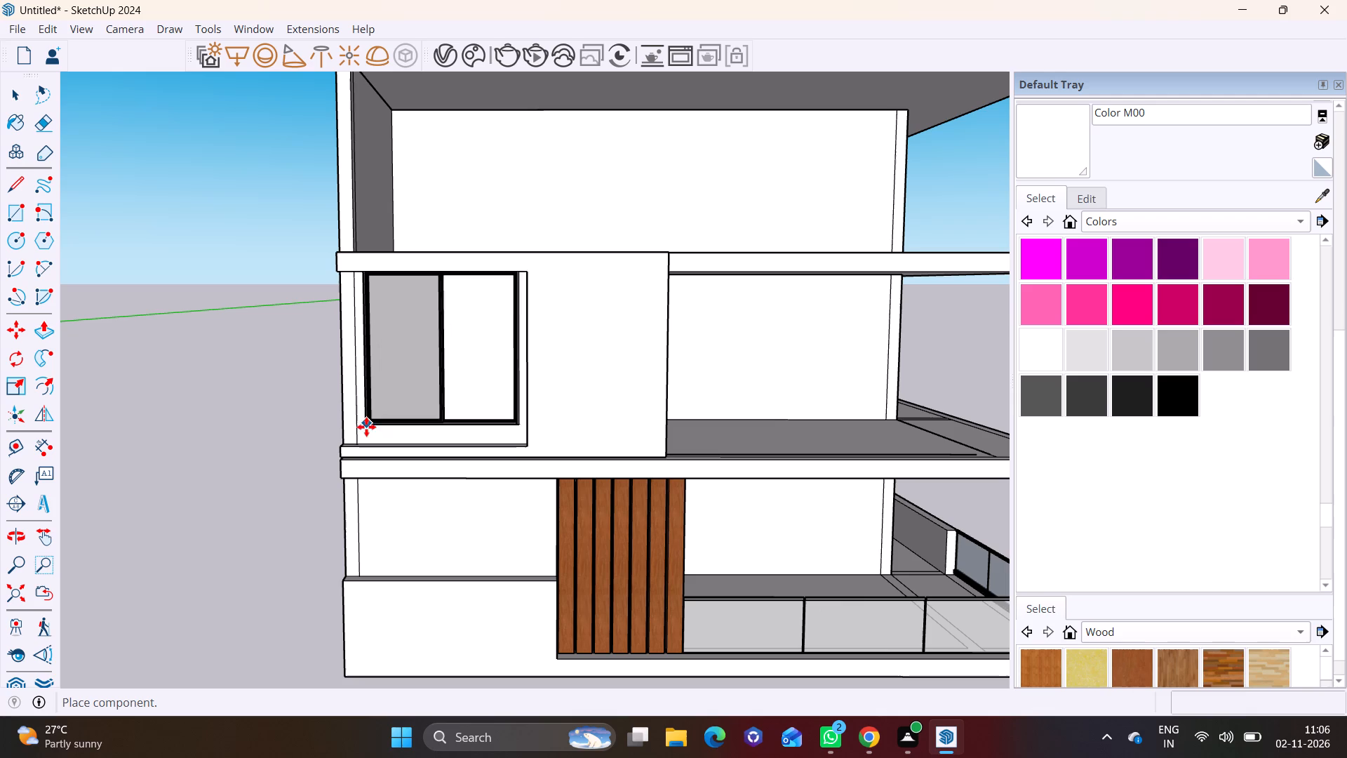
{"action": "left_click", "coordinate": [368, 428]}
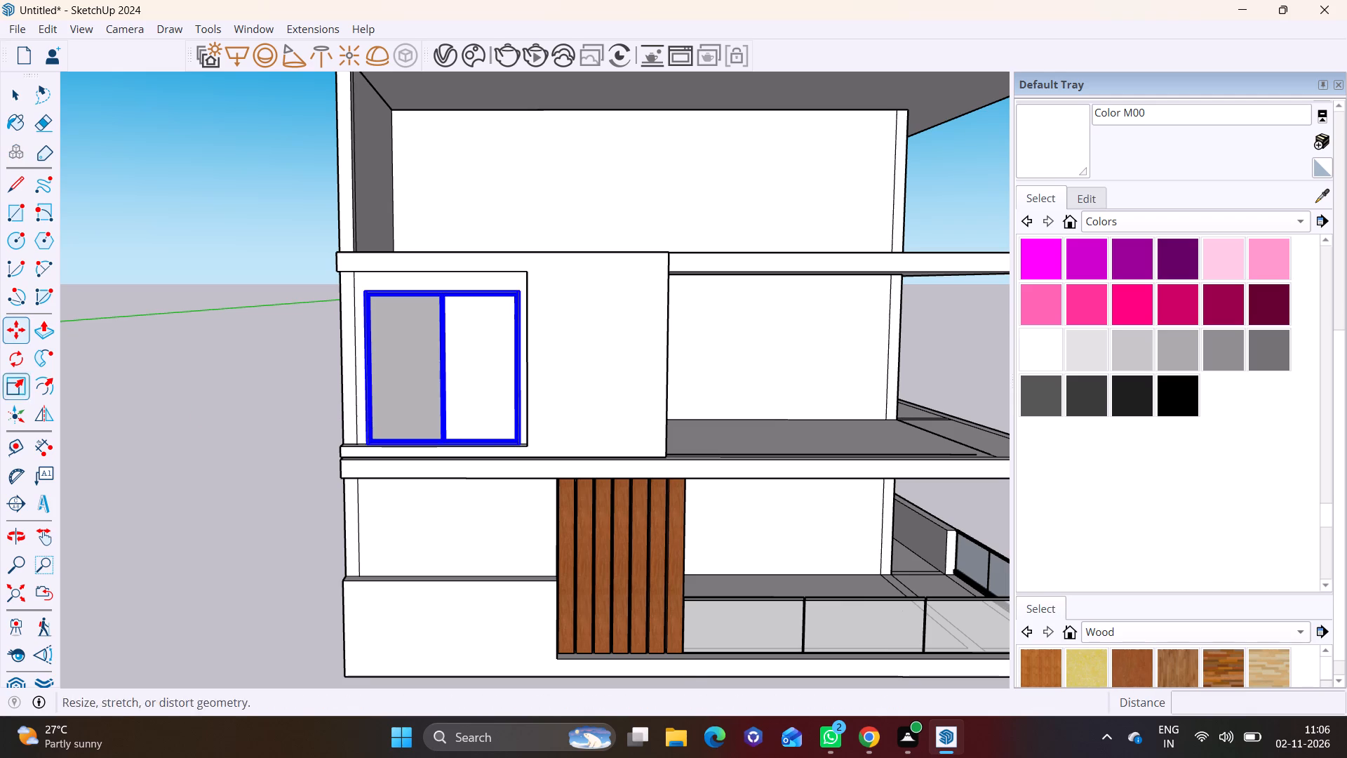
Scale the placed window down uniformly so that it is clearly smaller than the recessed wall panel.
{"action": "left_click", "coordinate": [5, 384]}
{"action": "left_click", "coordinate": [371, 293]}
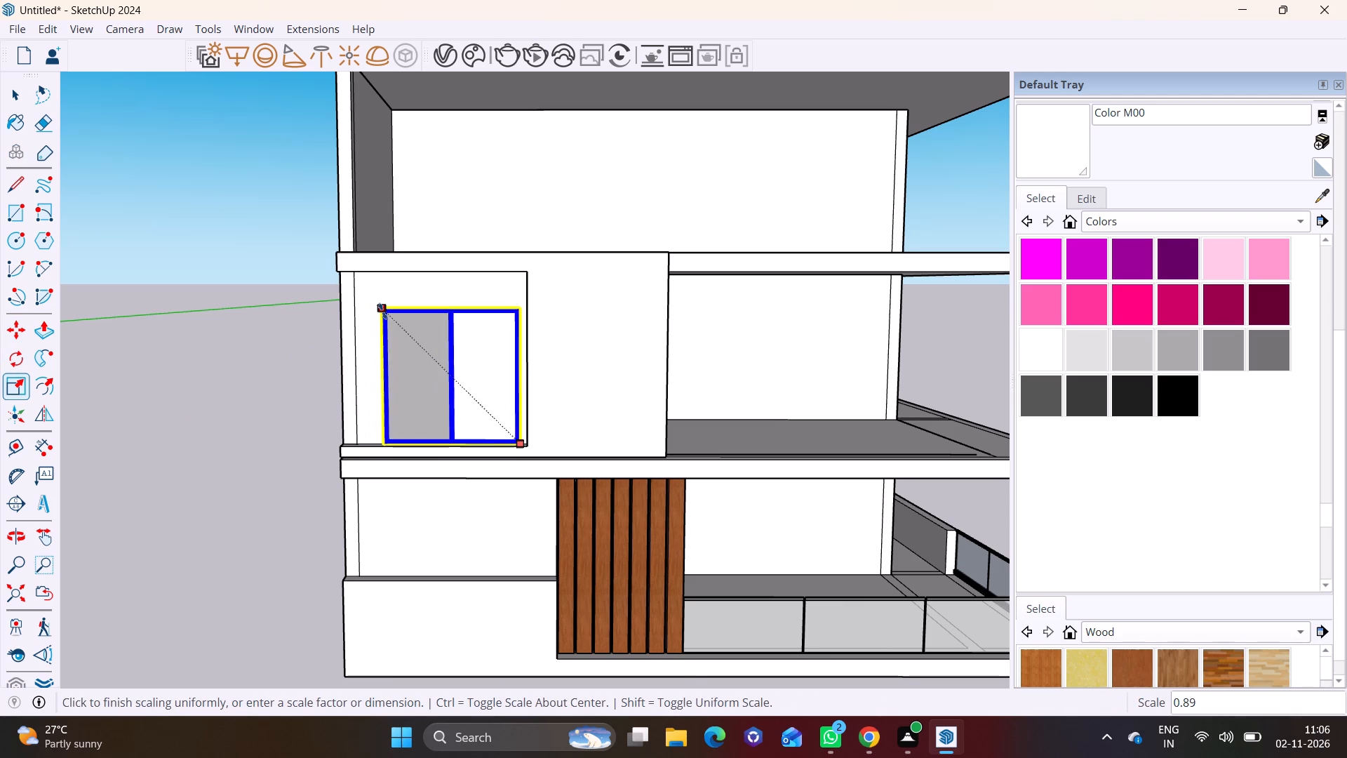
{"action": "left_click", "coordinate": [389, 326]}
Move the window about 1' 5 3/16" up and across to centre it in the recessed wall panel.
{"action": "key", "text": "m"}
{"action": "left_click", "coordinate": [459, 423]}
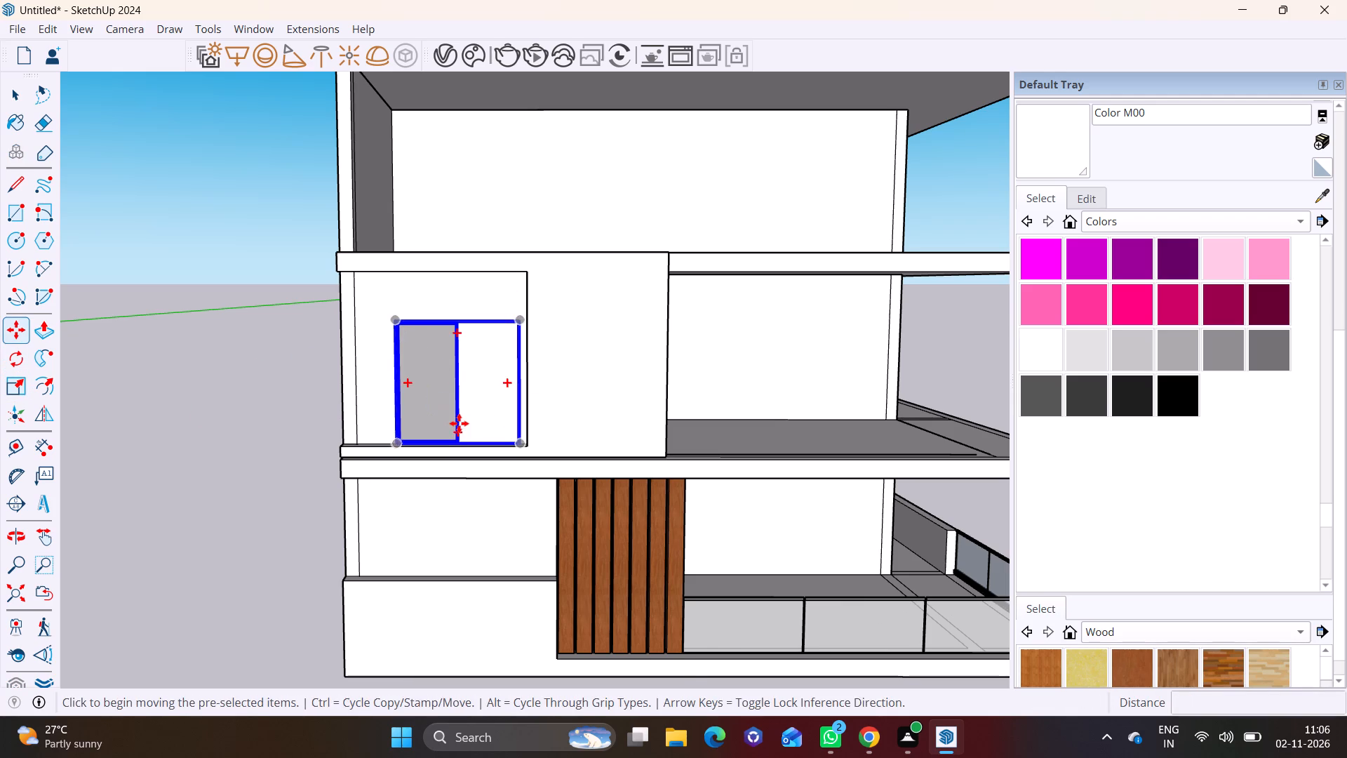
{"action": "left_click", "coordinate": [449, 400]}
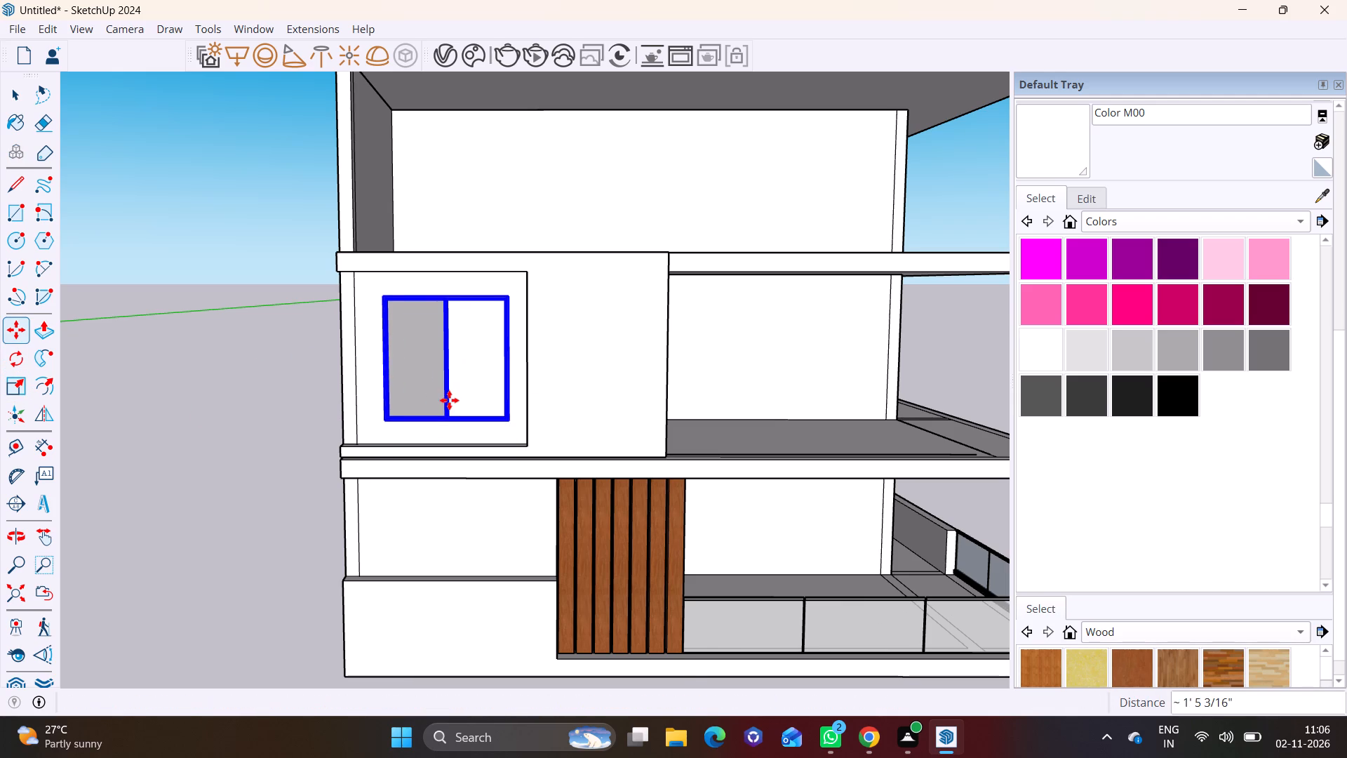
{"action": "key", "text": "space"}
{"action": "left_click", "coordinate": [269, 439]}
Examine the window's size and position in the recessed wall panel from the front and at an angle.
{"action": "scroll", "coordinate": [336, 447], "scroll_direction": "down", "scroll_amount": 3}
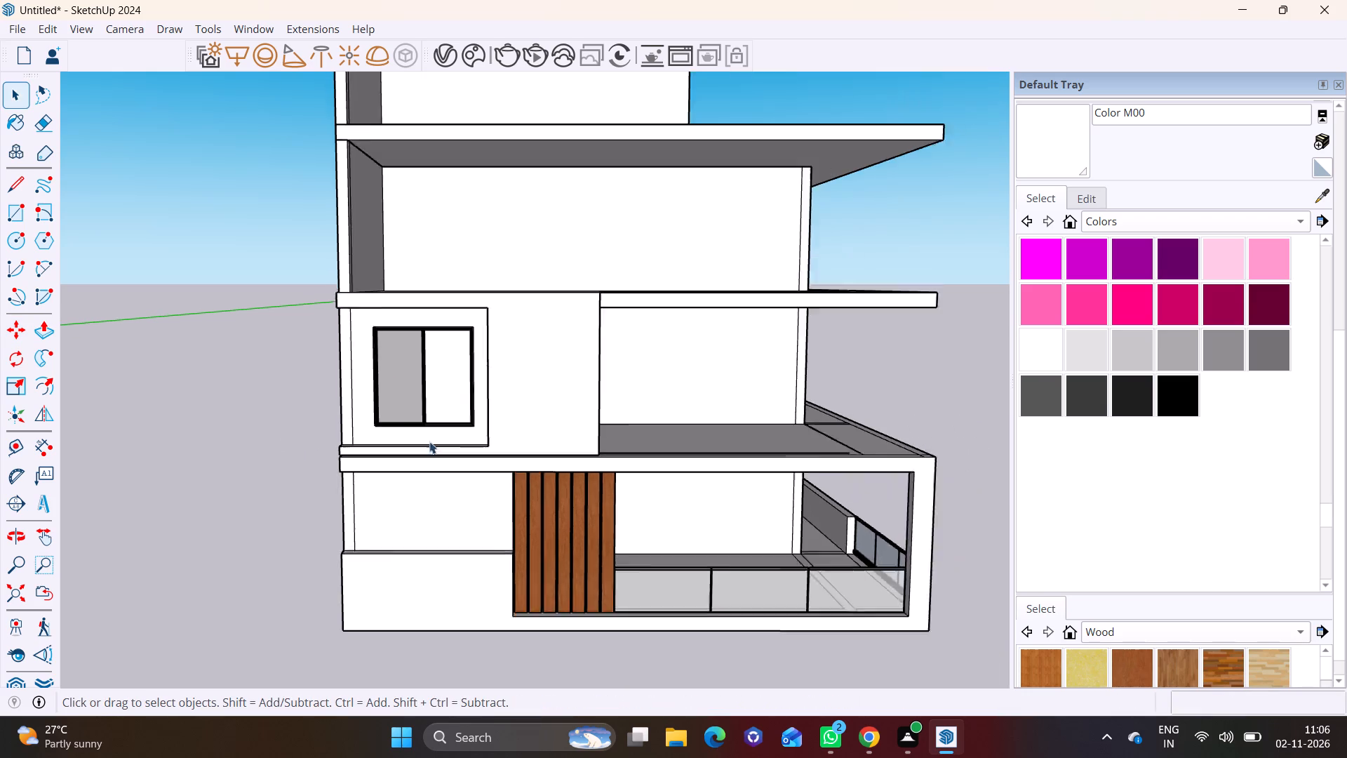
{"action": "middle_click_drag", "start_coordinate": [474, 371], "coordinate": [394, 395]}
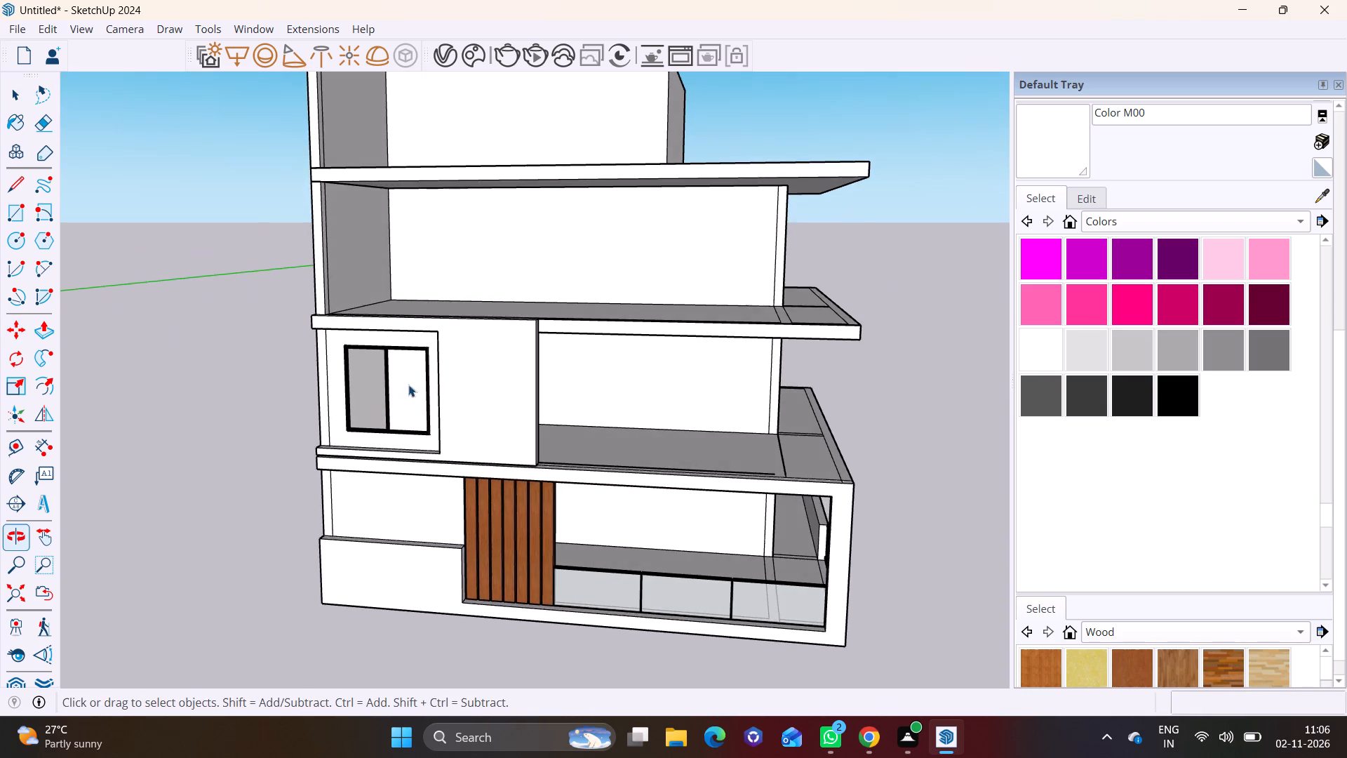
{"action": "scroll", "coordinate": [433, 381], "scroll_direction": "up", "scroll_amount": 6}
{"action": "middle_click_drag", "start_coordinate": [440, 386], "coordinate": [305, 438], "text": "shift"}
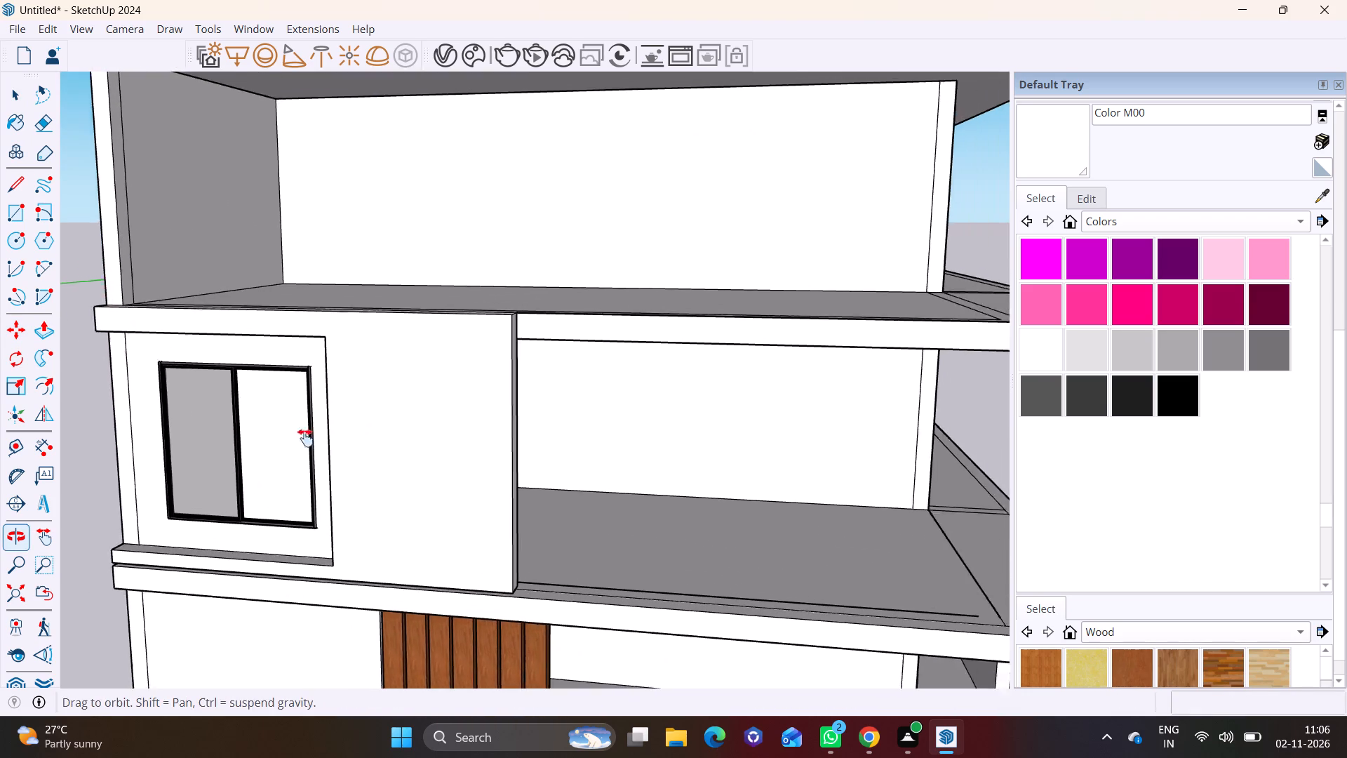
{"action": "middle_click_drag", "start_coordinate": [305, 438], "coordinate": [230, 446], "text": "shift"}
Copy the lowest storey's front glass railing about 11' 2 9/16" up to the next balcony's front edge, starting against the projecting white wall.
{"action": "scroll", "coordinate": [384, 439], "scroll_direction": "down", "scroll_amount": 8}
{"action": "middle_click_drag", "start_coordinate": [496, 462], "coordinate": [530, 399]}
{"action": "left_click", "coordinate": [533, 622]}
{"action": "key", "text": "m"}
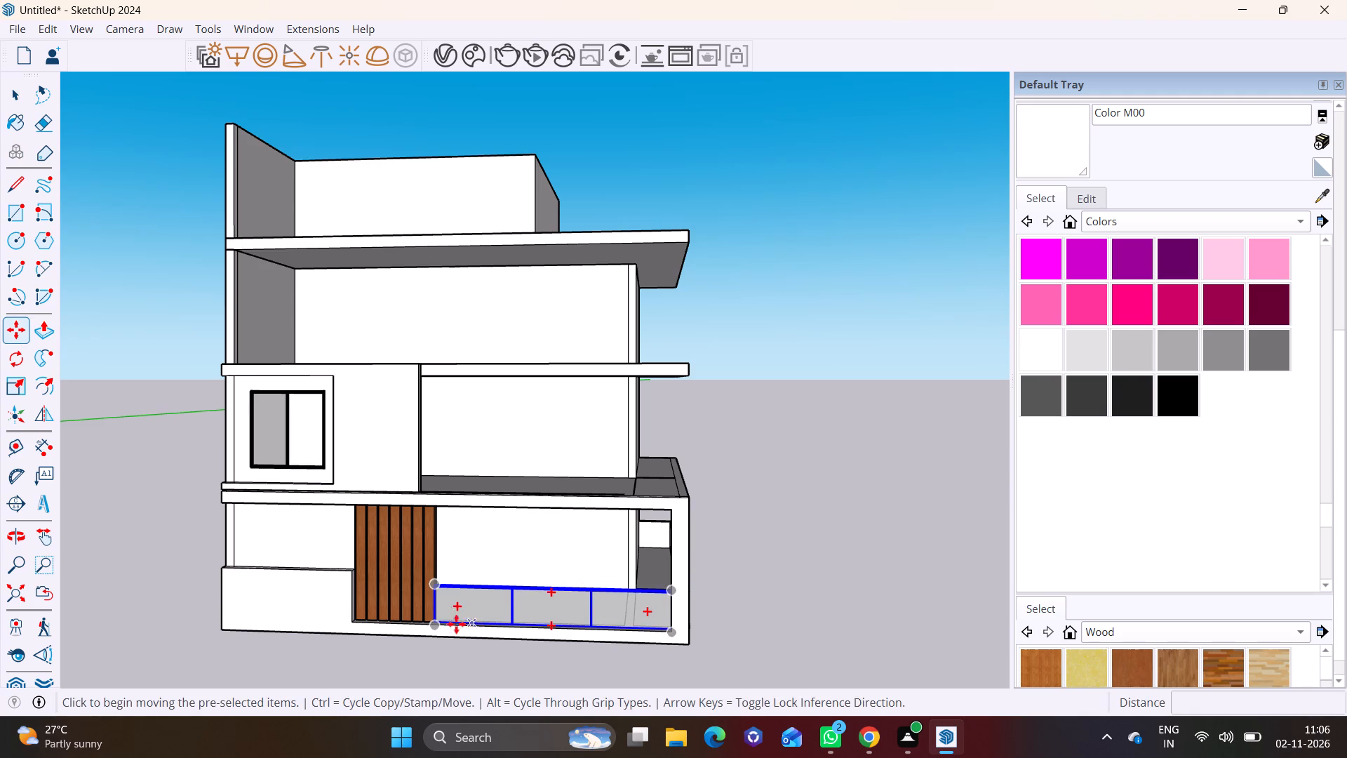
{"action": "left_click", "coordinate": [436, 620]}
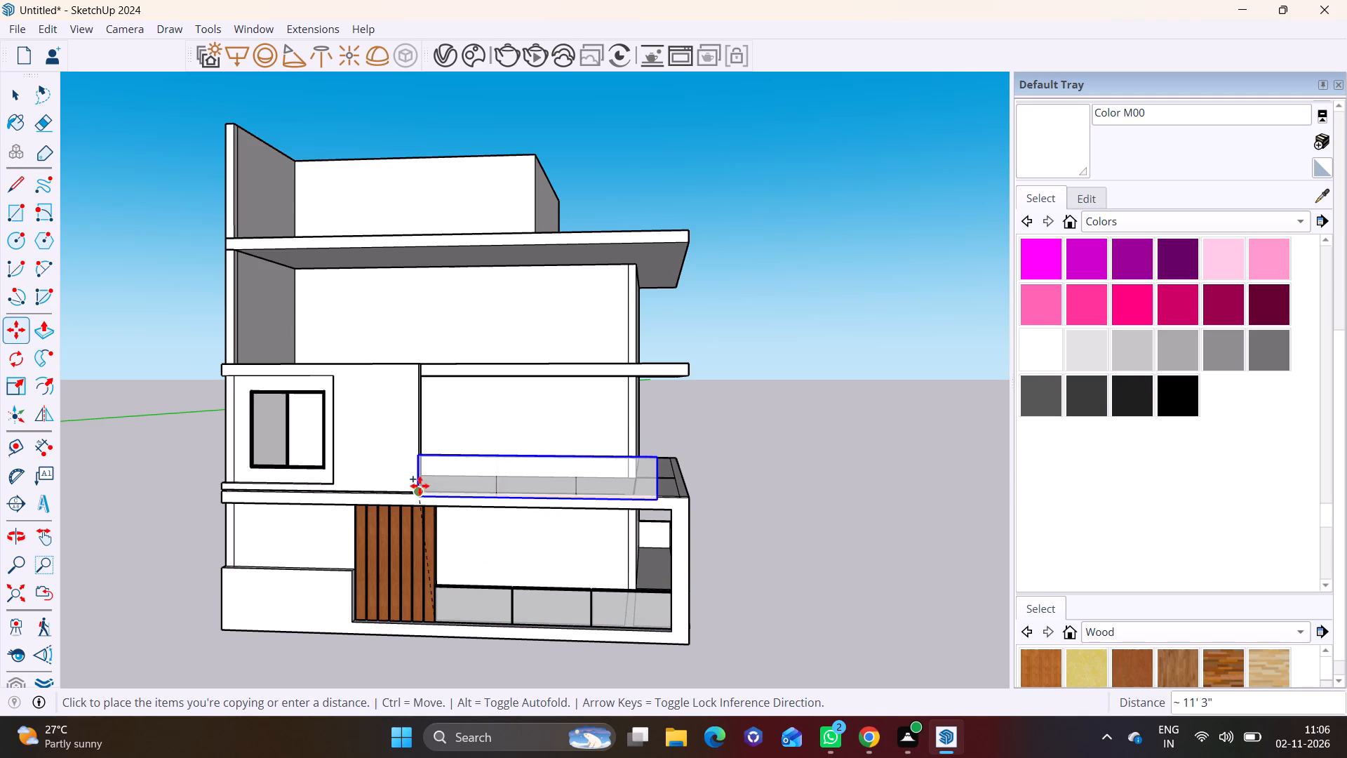
{"action": "scroll", "coordinate": [420, 486], "scroll_direction": "up", "scroll_amount": 8}
{"action": "left_click", "coordinate": [426, 491]}
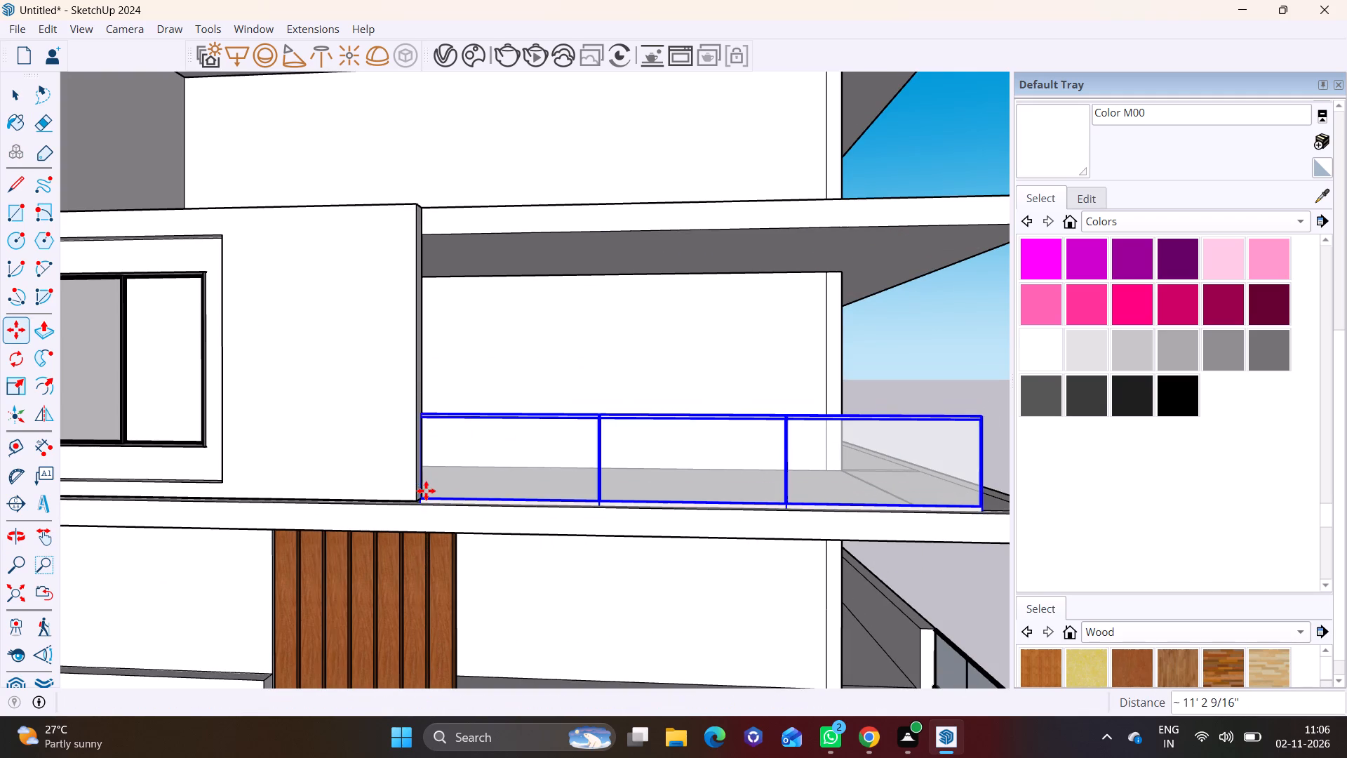
{"action": "key", "text": "space"}
{"action": "left_click", "coordinate": [910, 374]}
Stretch the copied front railing lengthwise towards the slab's outer corner, with a green-axis scale of about 1.12.
{"action": "scroll", "coordinate": [855, 465], "scroll_direction": "down", "scroll_amount": 4}
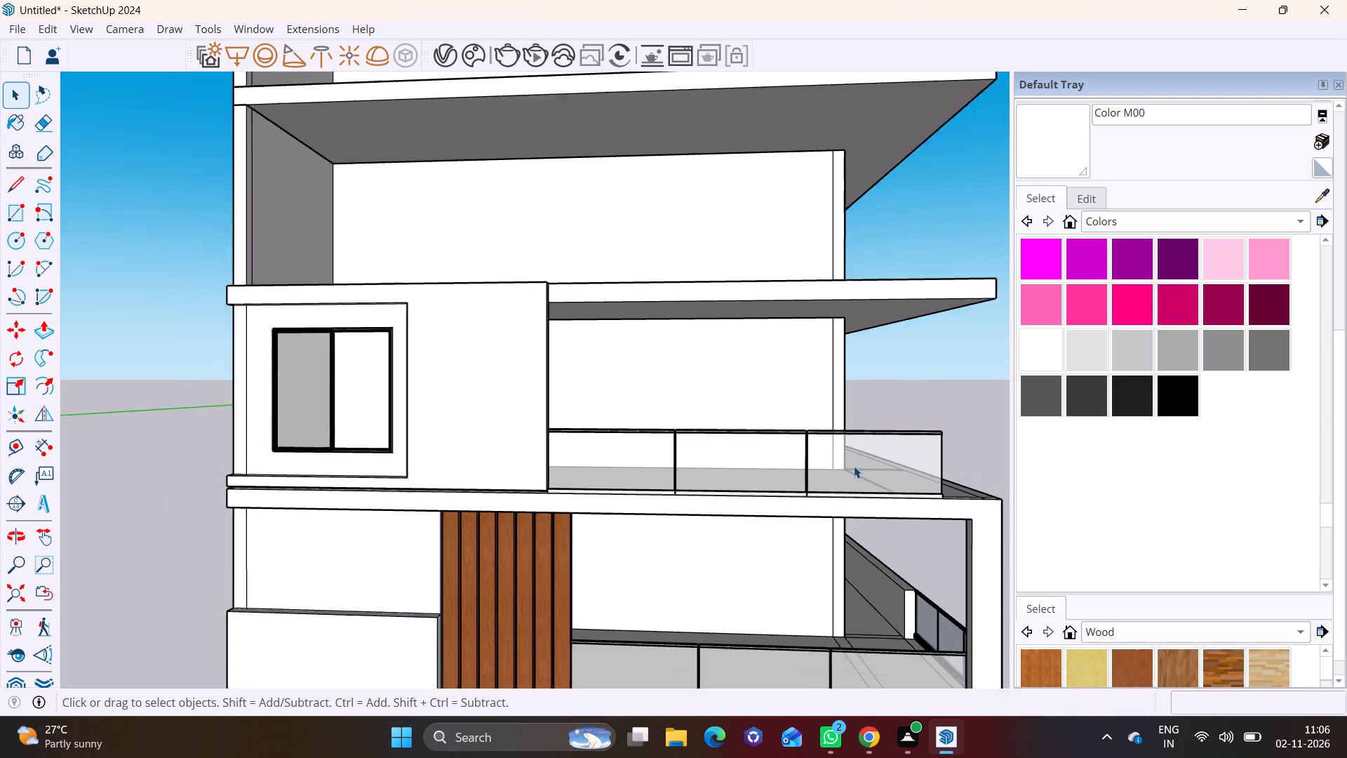
{"action": "scroll", "coordinate": [854, 466], "scroll_direction": "down", "scroll_amount": 2}
{"action": "middle_click_drag", "start_coordinate": [854, 467], "coordinate": [584, 397], "text": "shift"}
{"action": "middle_click_drag", "start_coordinate": [573, 391], "coordinate": [398, 467]}
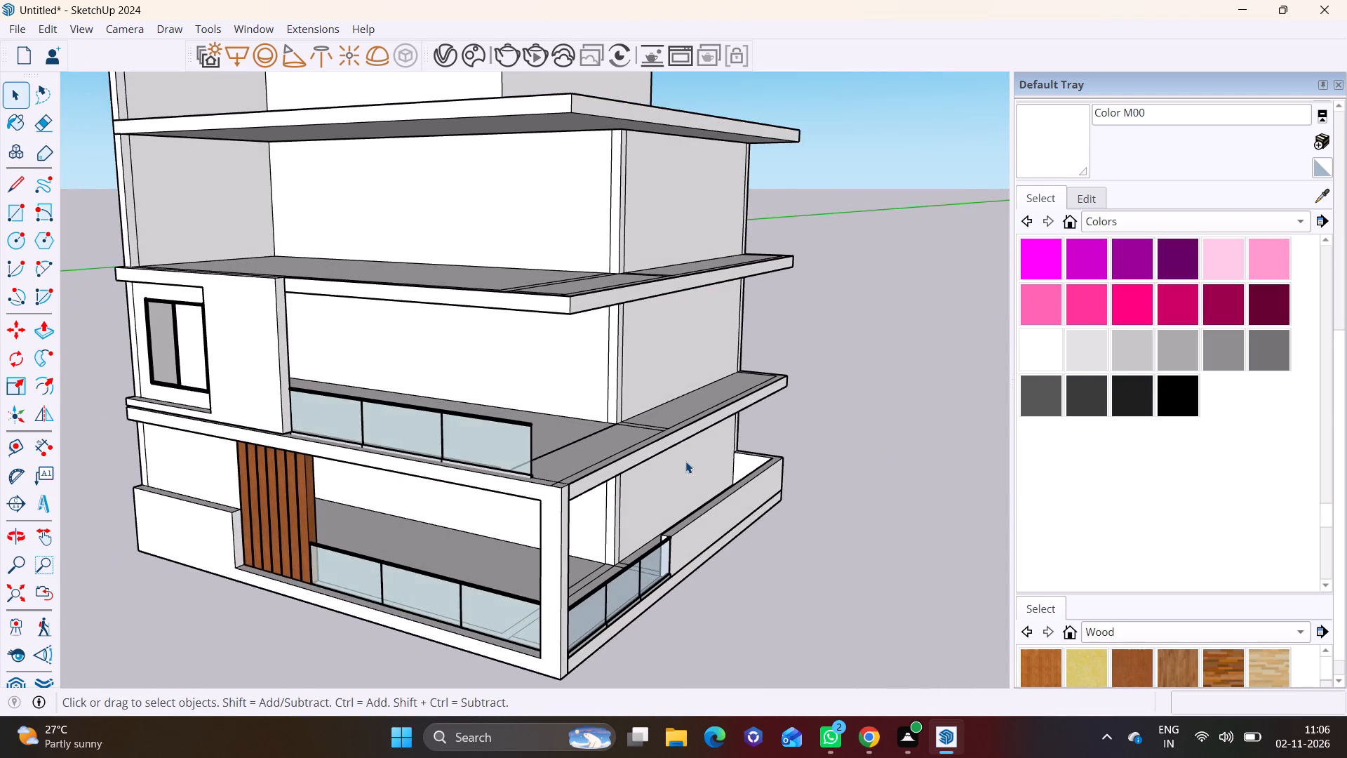
{"action": "scroll", "coordinate": [685, 461], "scroll_direction": "up", "scroll_amount": 4}
{"action": "left_click", "coordinate": [382, 461]}
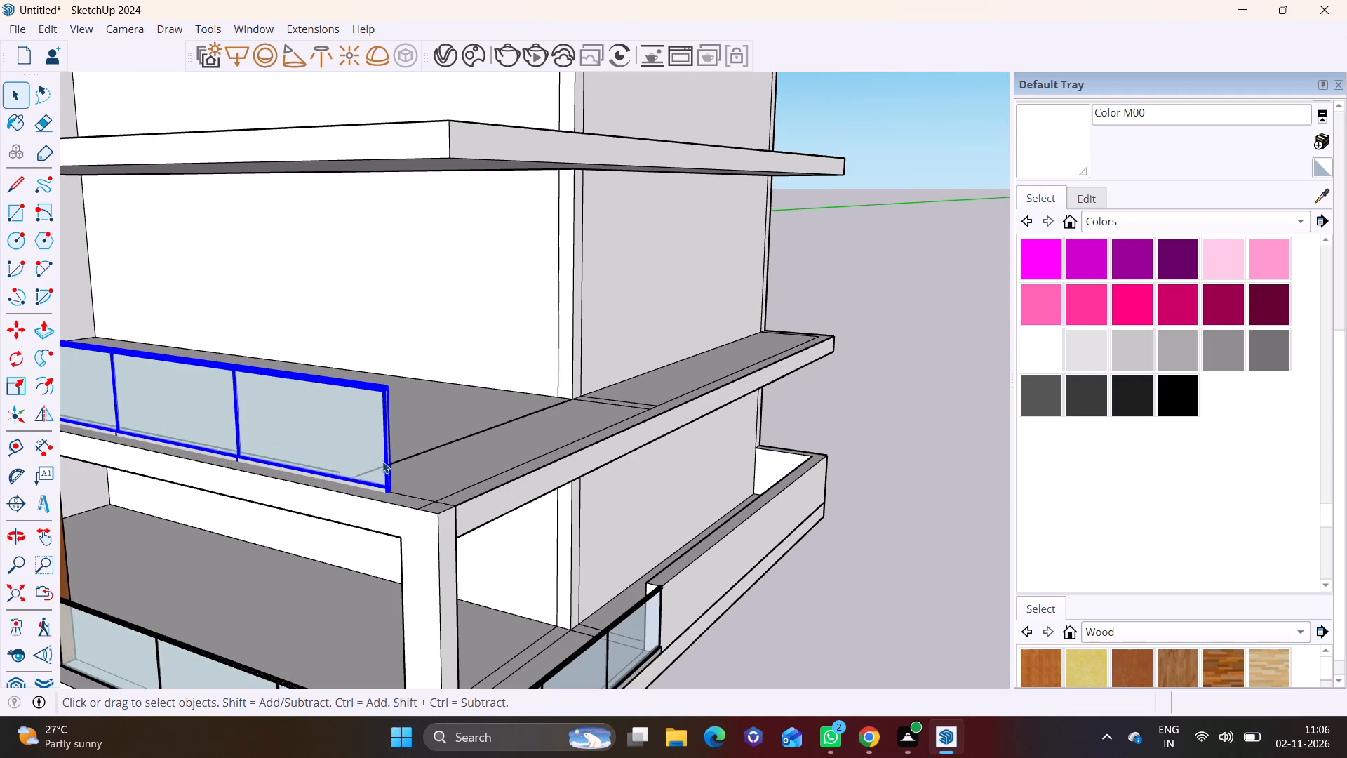
{"action": "left_click_drag", "start_coordinate": [14, 393], "coordinate": [14, 387]}
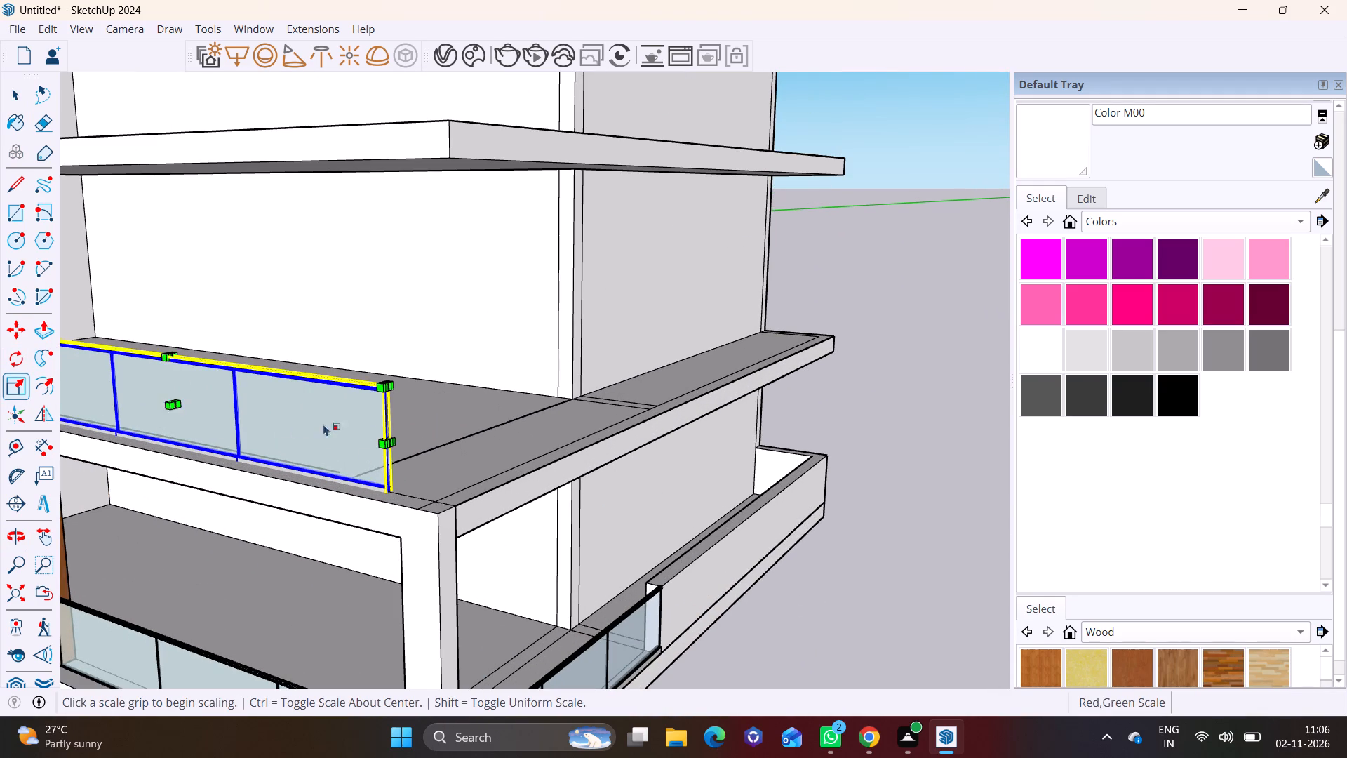
{"action": "scroll", "coordinate": [376, 432], "scroll_direction": "up", "scroll_amount": 6}
{"action": "left_click", "coordinate": [395, 447]}
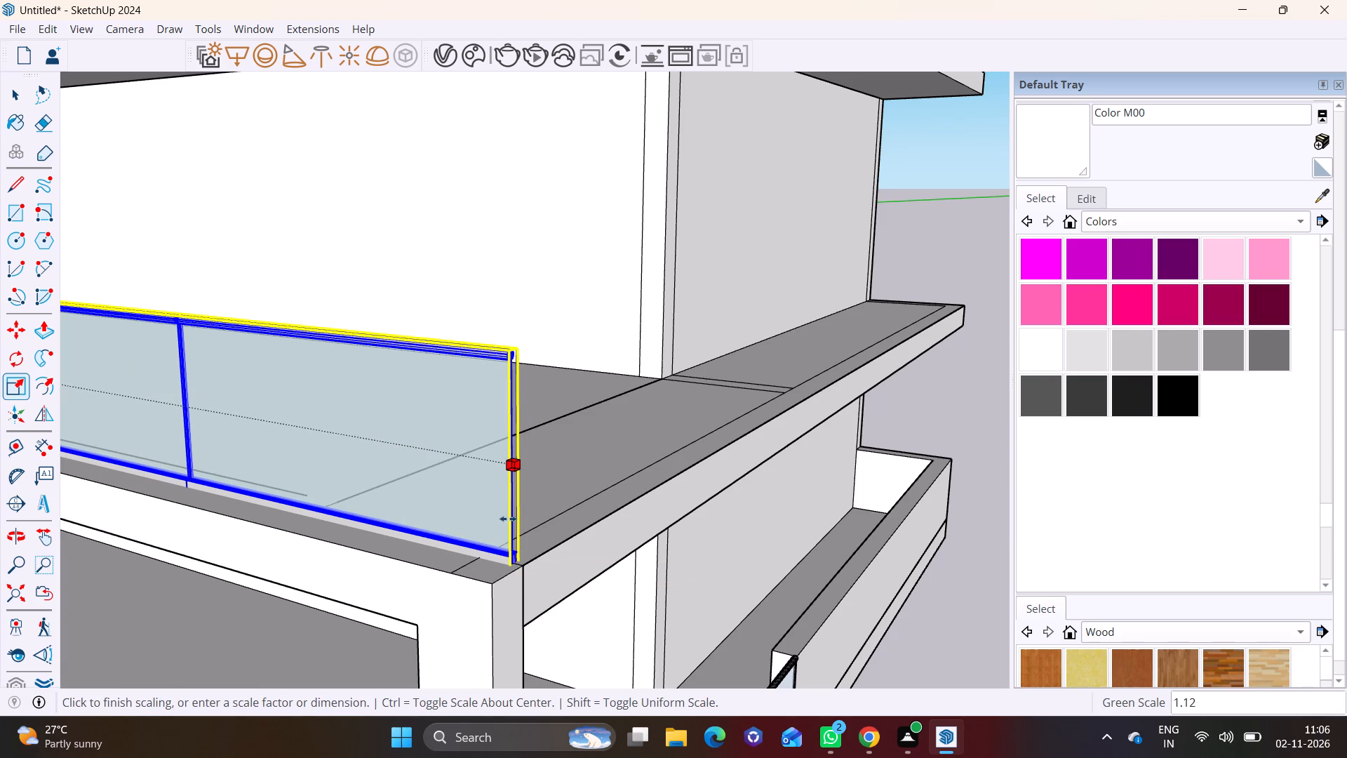
{"action": "left_click", "coordinate": [508, 519]}
{"action": "key", "text": "space"}
{"action": "left_click", "coordinate": [979, 423]}
Shorten the copied front railing slightly at its corner end, with a green-axis scale of 0.98.
{"action": "scroll", "coordinate": [709, 452], "scroll_direction": "down", "scroll_amount": 2}
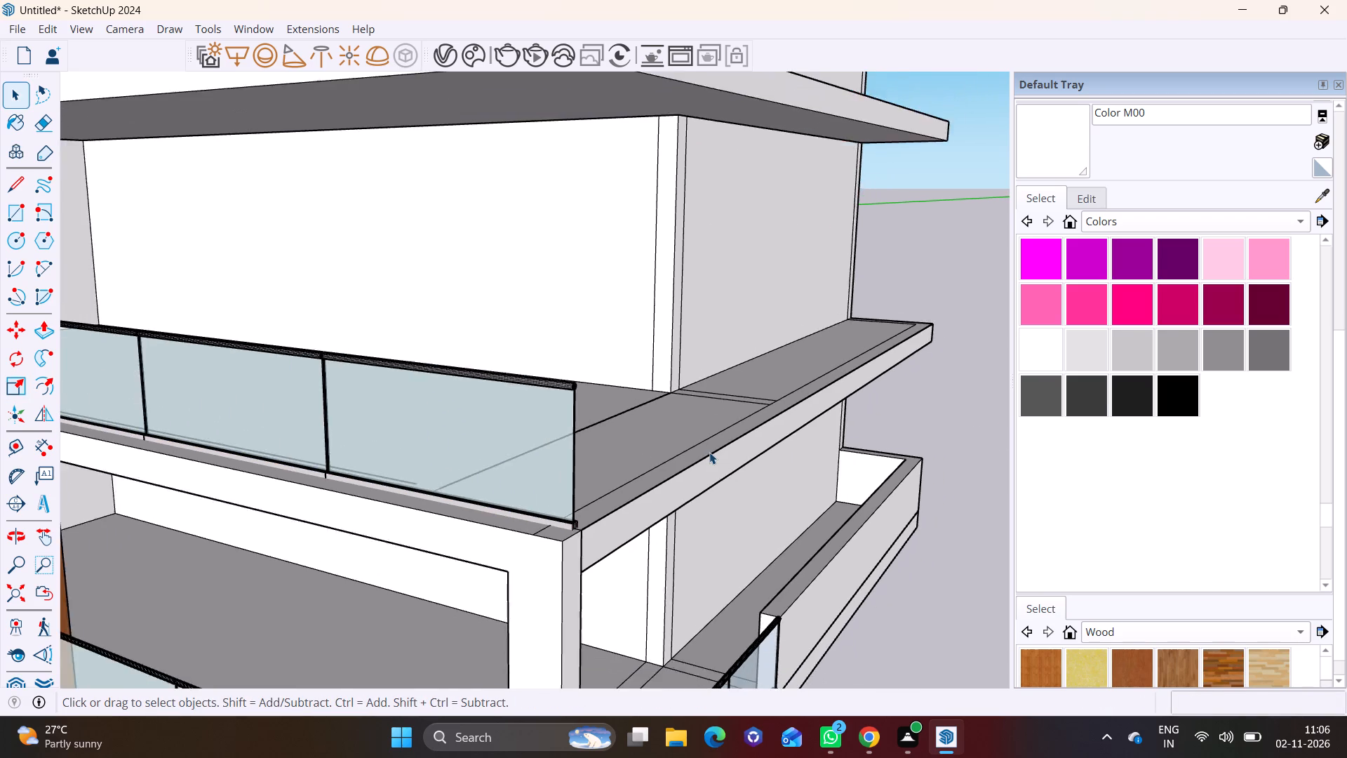
{"action": "scroll", "coordinate": [709, 452], "scroll_direction": "down", "scroll_amount": 4}
{"action": "middle_click_drag", "start_coordinate": [727, 449], "coordinate": [540, 524]}
{"action": "scroll", "coordinate": [486, 514], "scroll_direction": "up", "scroll_amount": 5}
{"action": "middle_click_drag", "start_coordinate": [391, 474], "coordinate": [747, 351], "text": "shift"}
{"action": "scroll", "coordinate": [606, 392], "scroll_direction": "up", "scroll_amount": 3}
{"action": "left_click", "coordinate": [659, 383]}
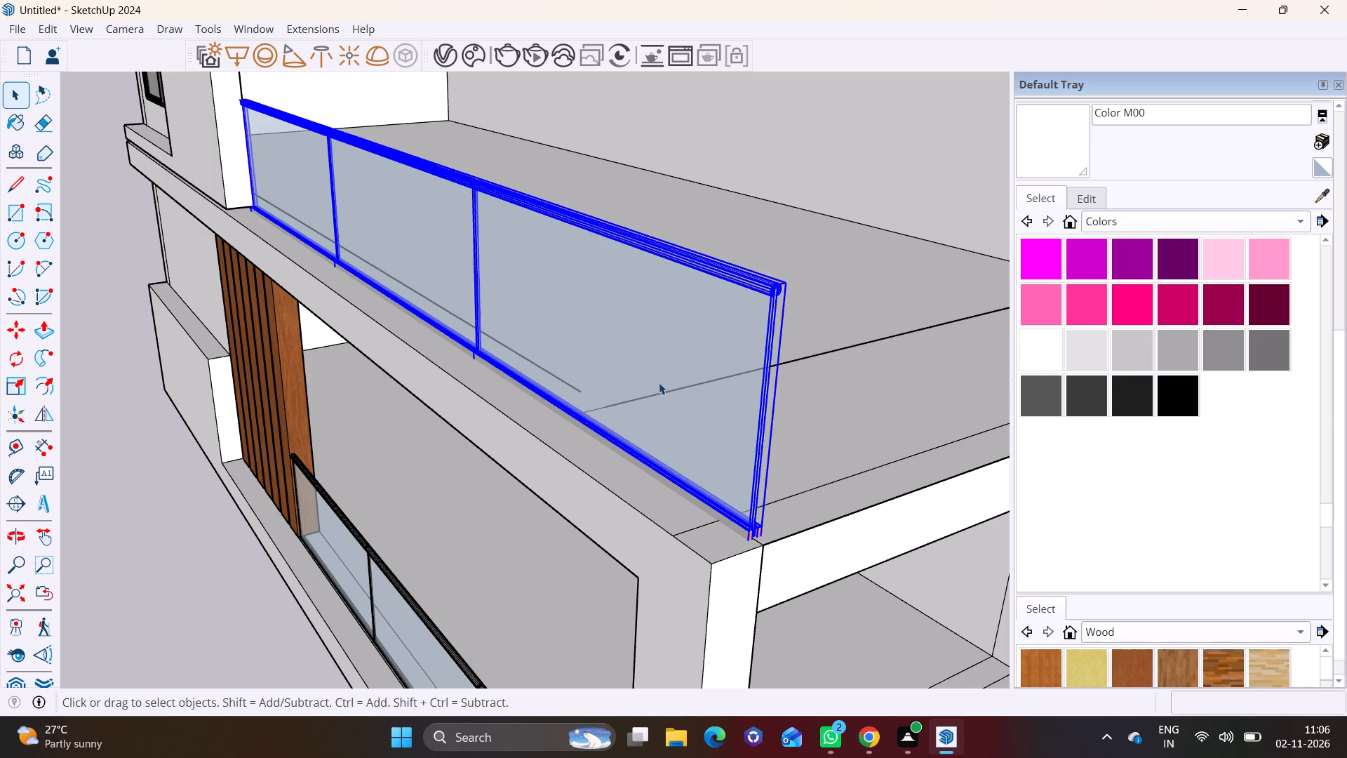
{"action": "left_click", "coordinate": [9, 393]}
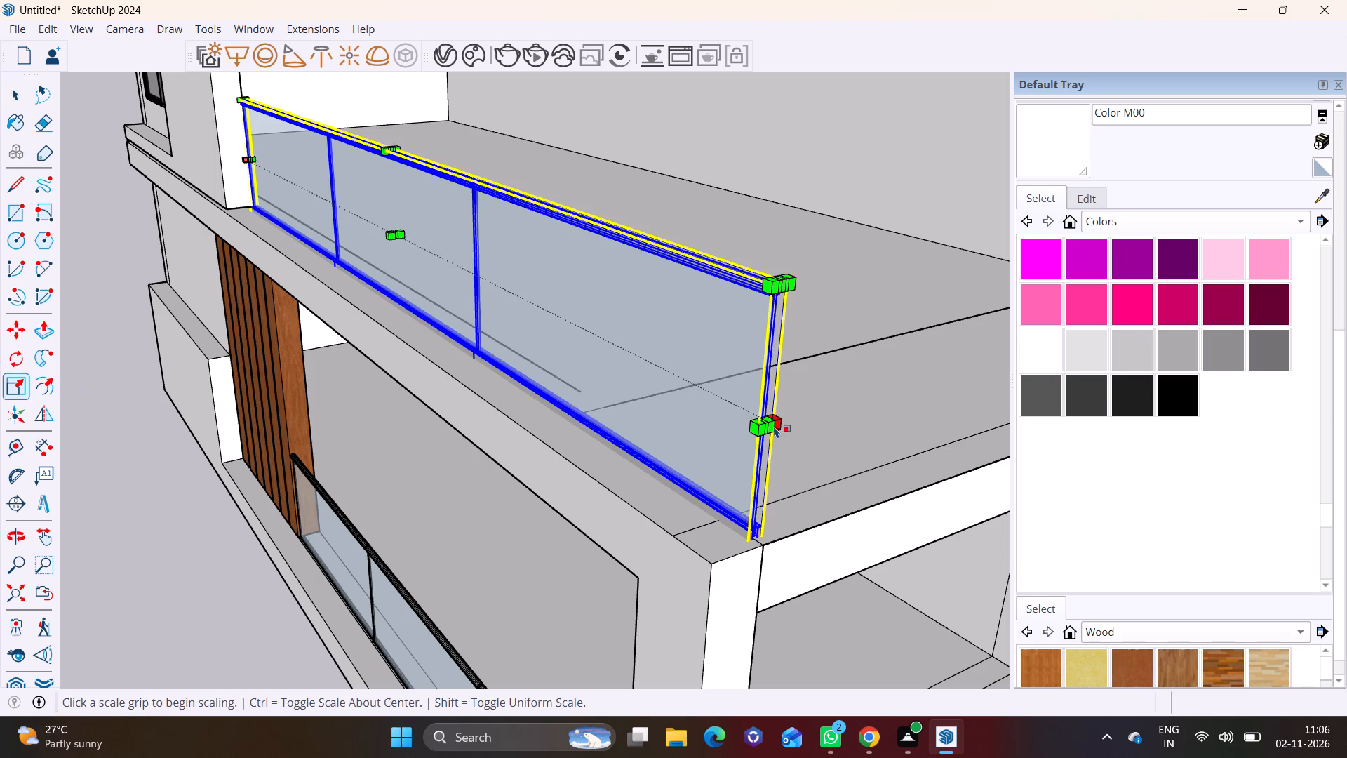
{"action": "left_click", "coordinate": [772, 426]}
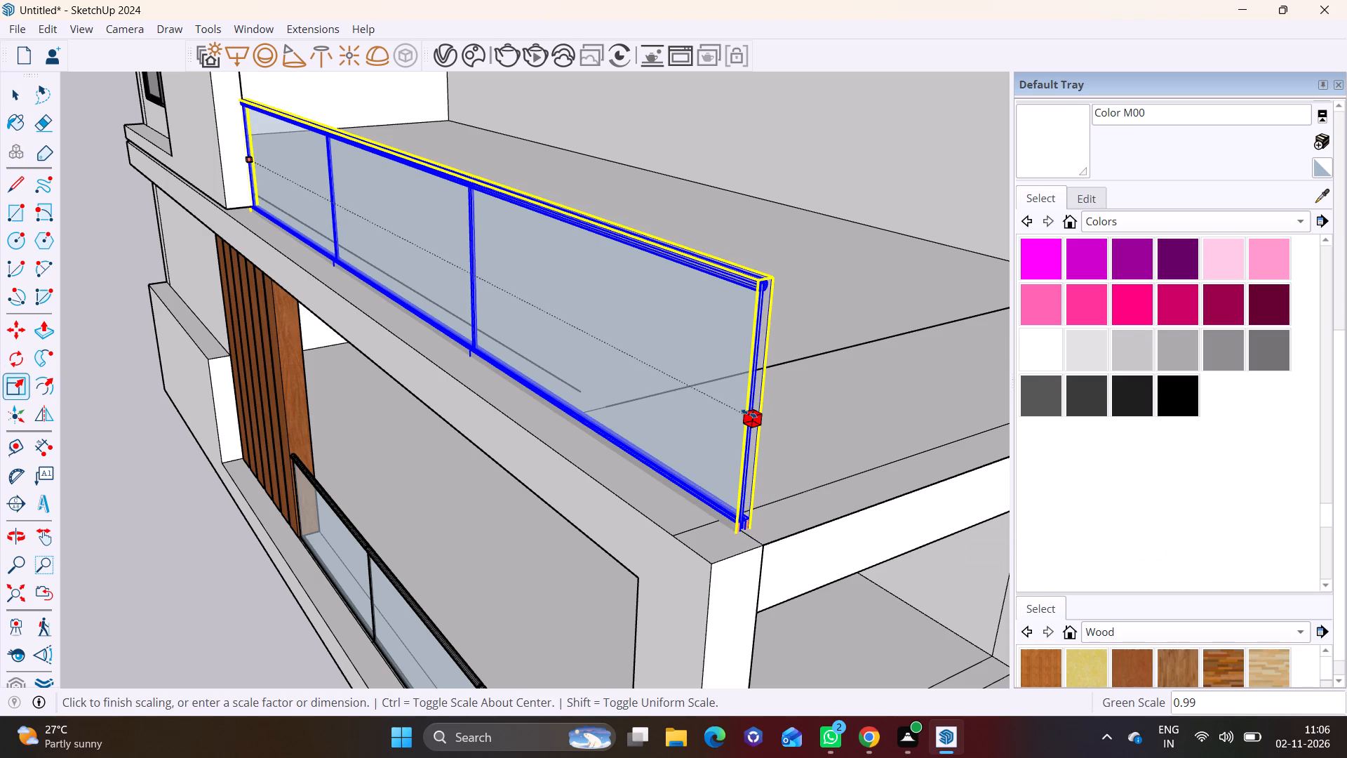
{"action": "left_click", "coordinate": [743, 406]}
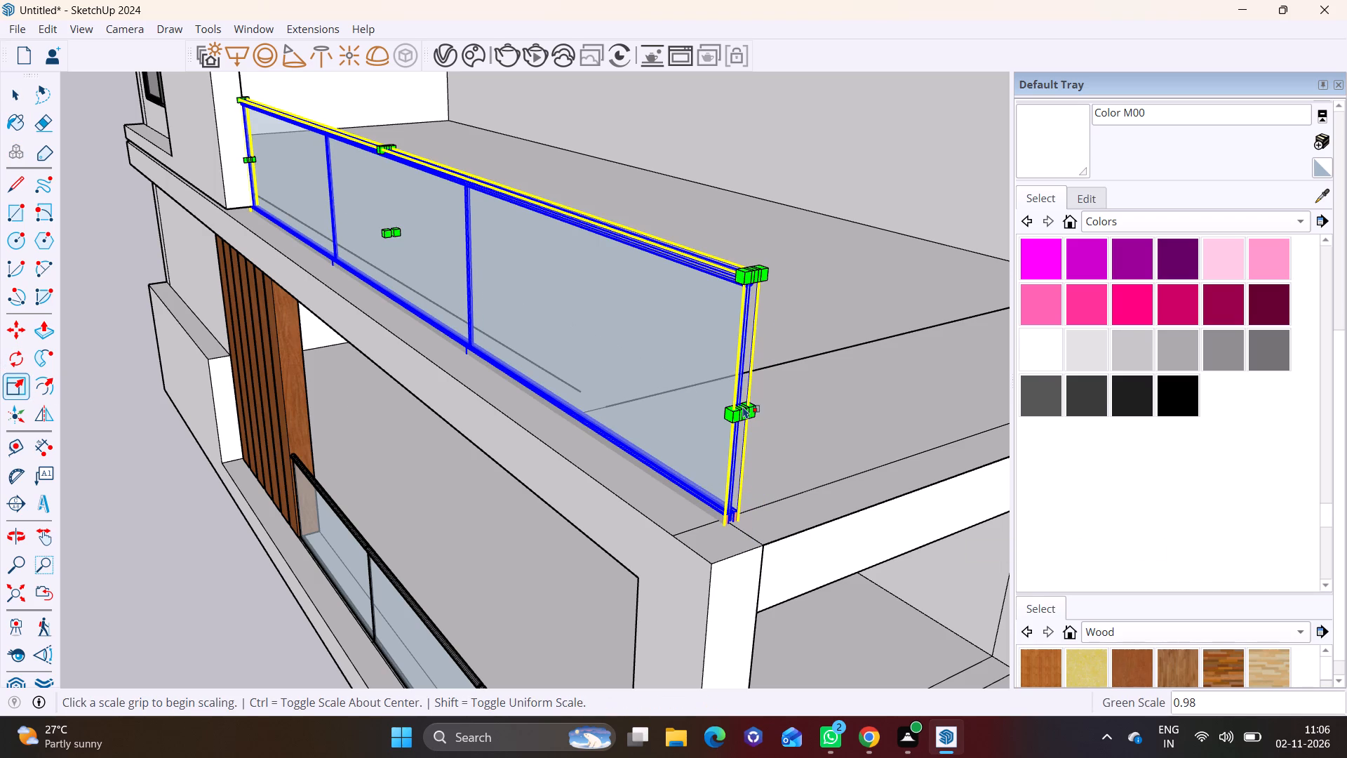
Copy the lowest storey's side glass railing about 11' 1/16" up to the next balcony, meeting the front railing at the corner.
{"action": "scroll", "coordinate": [948, 477], "scroll_direction": "down", "scroll_amount": 8}
{"action": "middle_click_drag", "start_coordinate": [916, 493], "coordinate": [640, 481]}
{"action": "scroll", "coordinate": [631, 477], "scroll_direction": "down", "scroll_amount": 4}
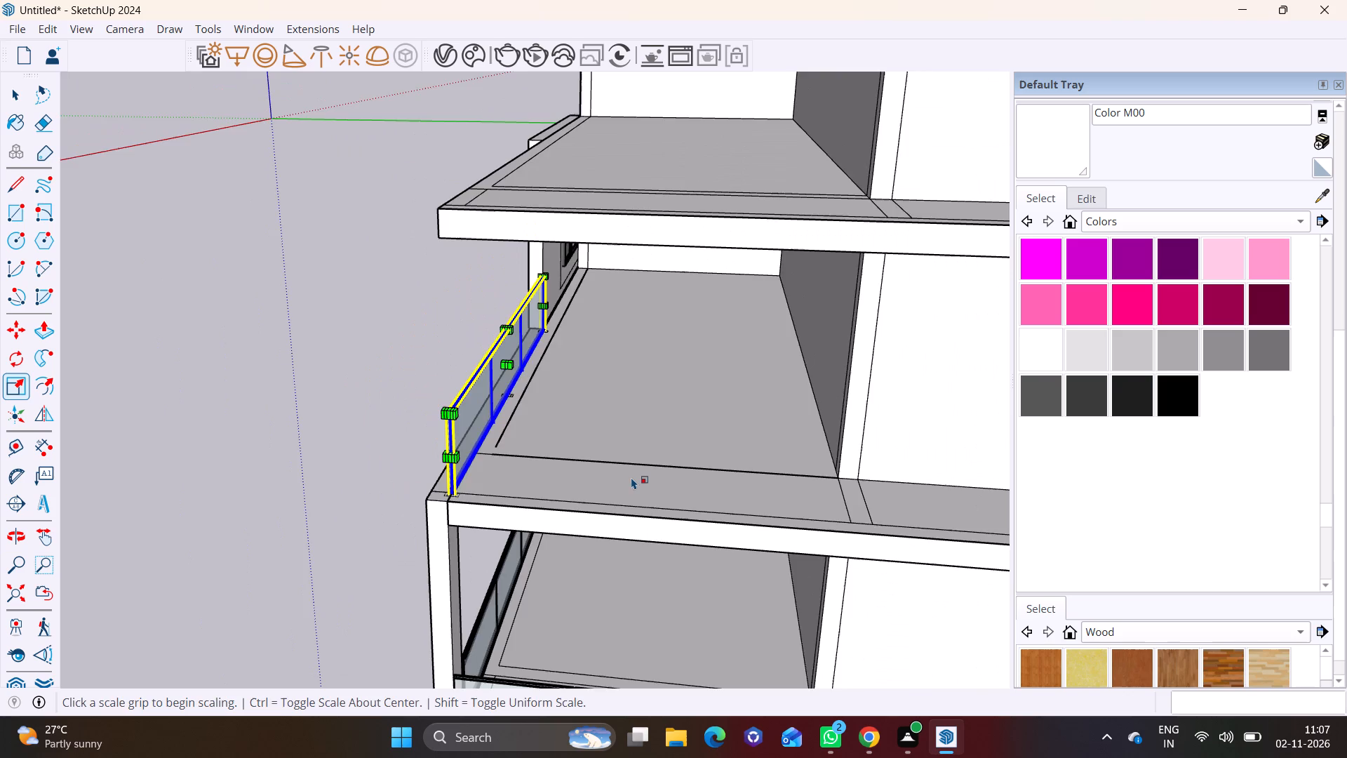
{"action": "scroll", "coordinate": [631, 477], "scroll_direction": "down", "scroll_amount": 5}
{"action": "middle_click_drag", "start_coordinate": [736, 513], "coordinate": [728, 379]}
{"action": "key", "text": "space"}
{"action": "left_click", "coordinate": [632, 512]}
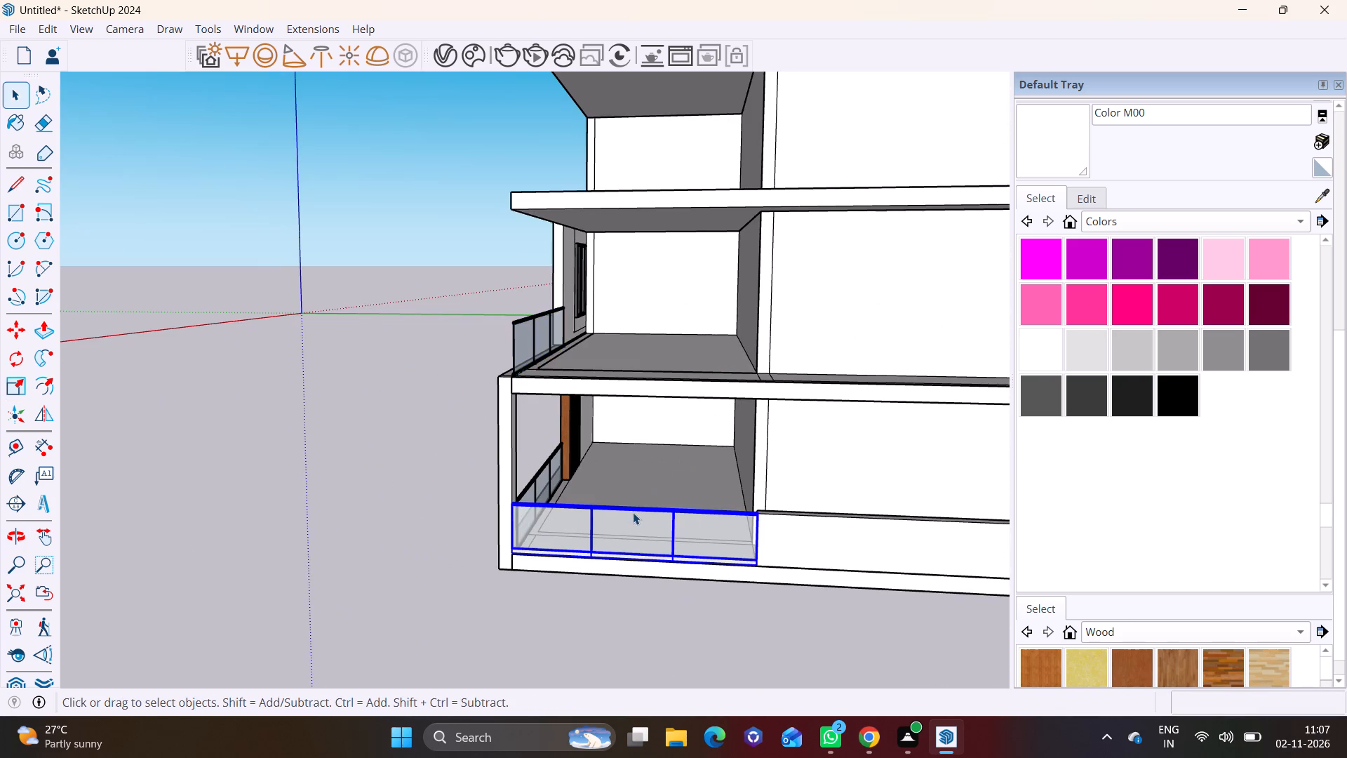
{"action": "key", "text": "m"}
{"action": "left_click", "coordinate": [513, 549]}
{"action": "scroll", "coordinate": [531, 392], "scroll_direction": "up", "scroll_amount": 4}
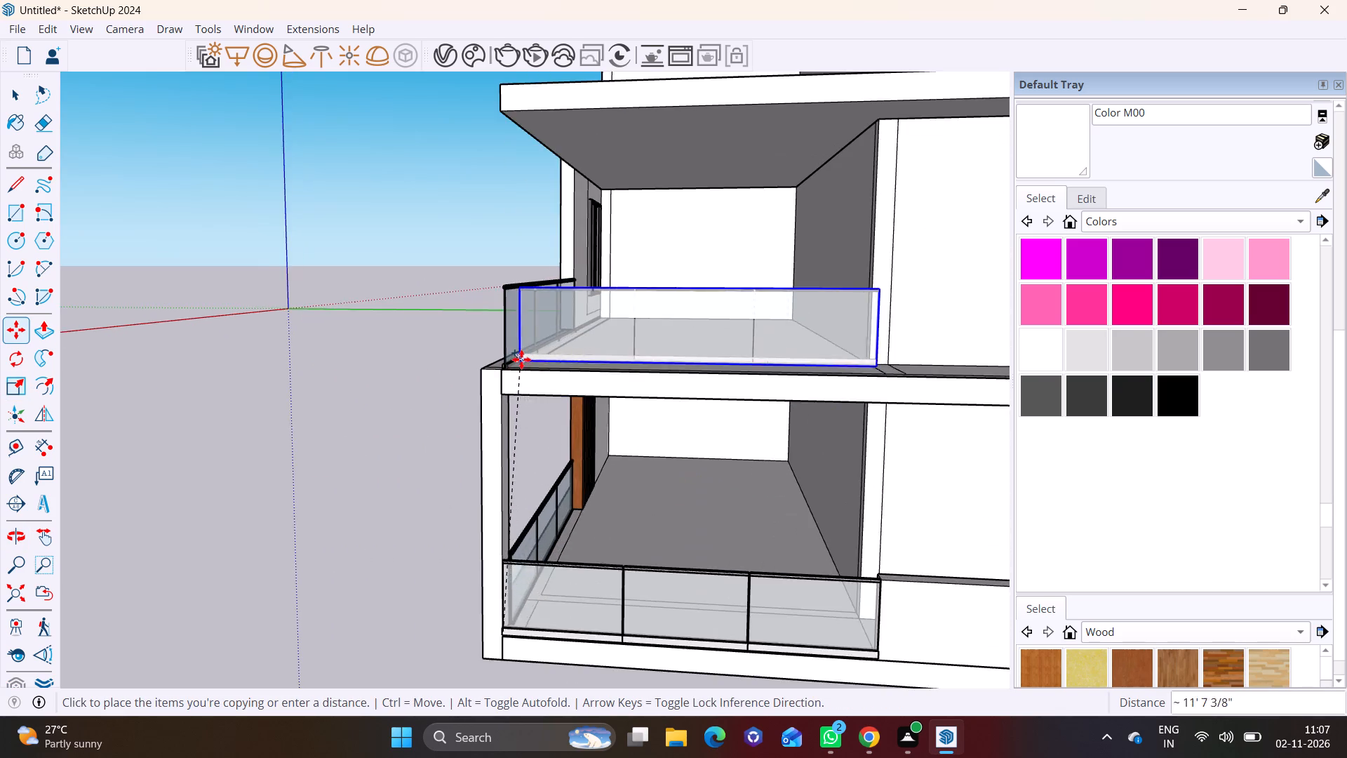
{"action": "scroll", "coordinate": [521, 359], "scroll_direction": "up", "scroll_amount": 5}
{"action": "middle_click_drag", "start_coordinate": [521, 359], "coordinate": [460, 459]}
{"action": "scroll", "coordinate": [463, 458], "scroll_direction": "up", "scroll_amount": 4}
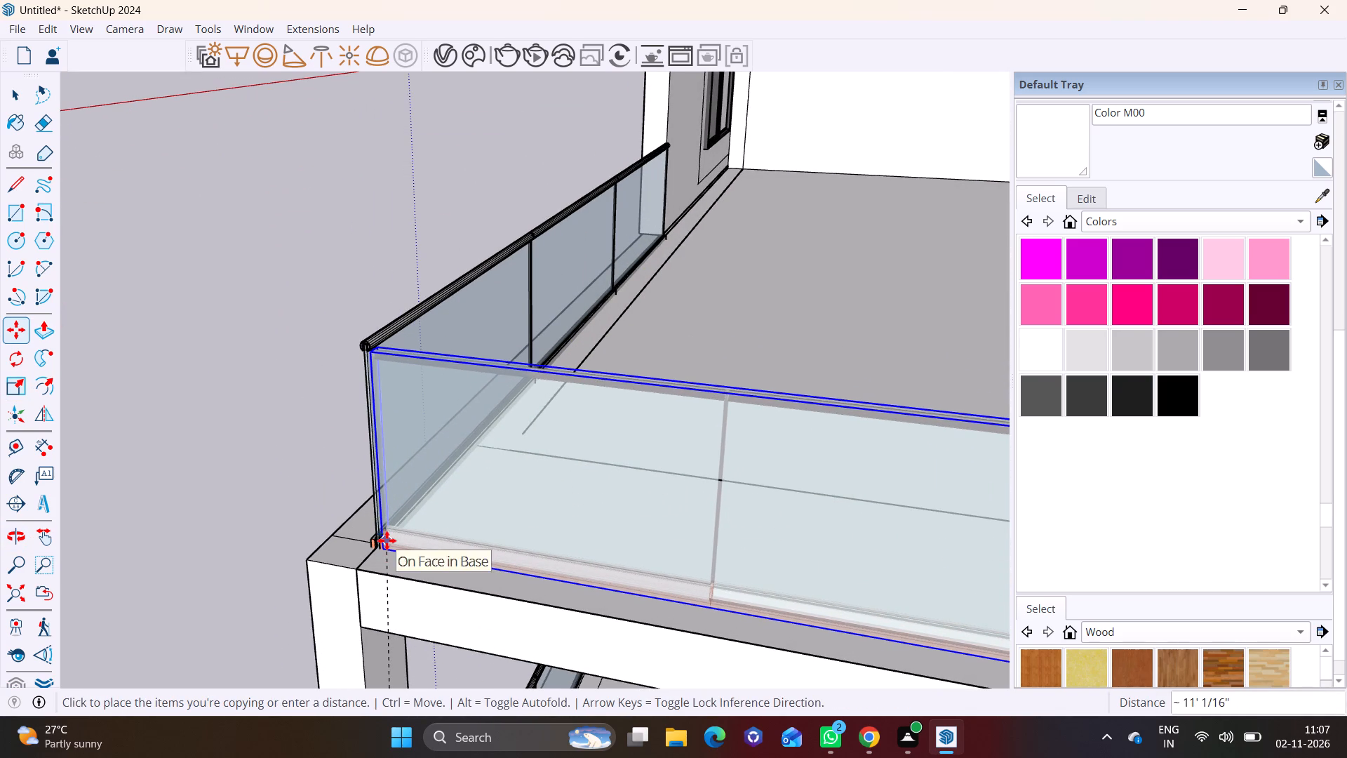
{"action": "left_click", "coordinate": [387, 540]}
{"action": "key", "text": "space"}
{"action": "left_click", "coordinate": [249, 517]}
Draw a short line across the second-storey slab's edge border at its far outer corner, continuing the inner border line.
{"action": "scroll", "coordinate": [262, 517], "scroll_direction": "down", "scroll_amount": 12}
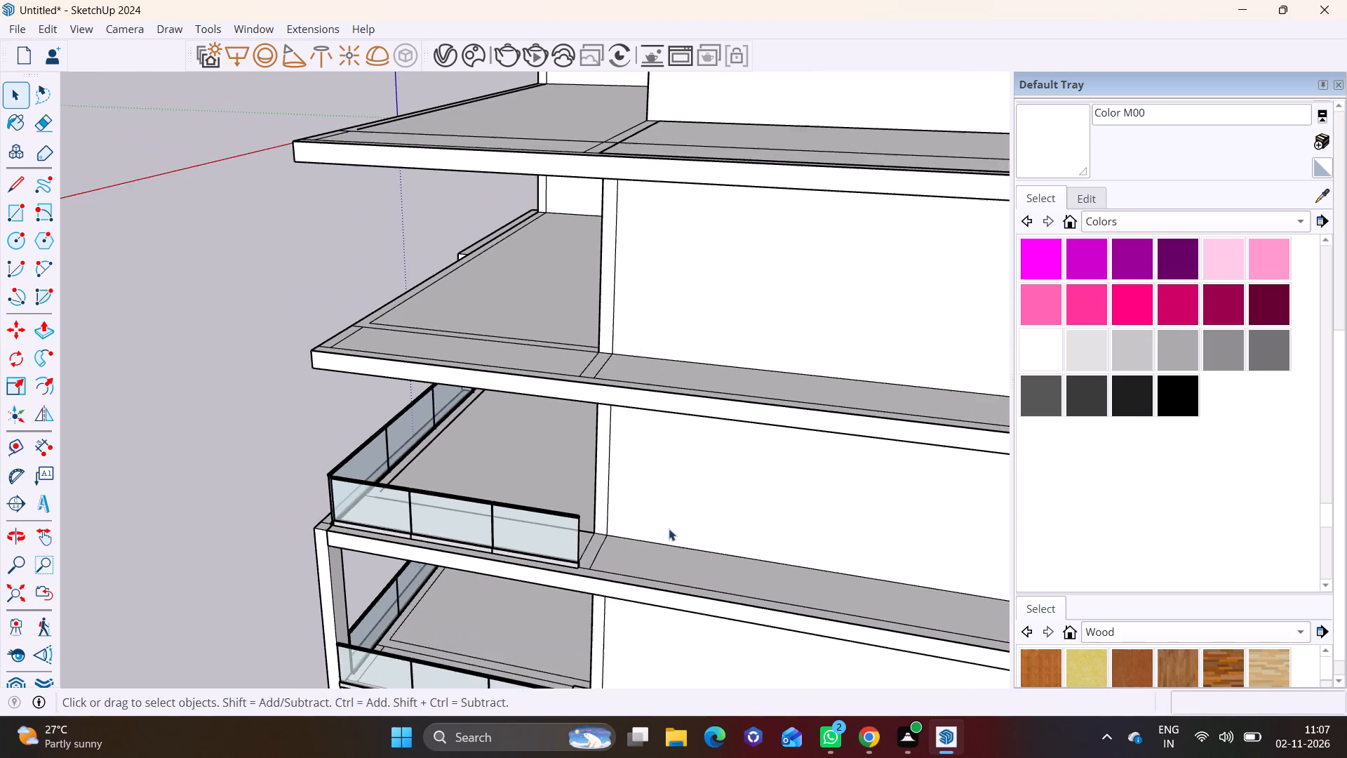
{"action": "middle_click_drag", "start_coordinate": [669, 528], "coordinate": [789, 425]}
{"action": "scroll", "coordinate": [735, 433], "scroll_direction": "down", "scroll_amount": 5}
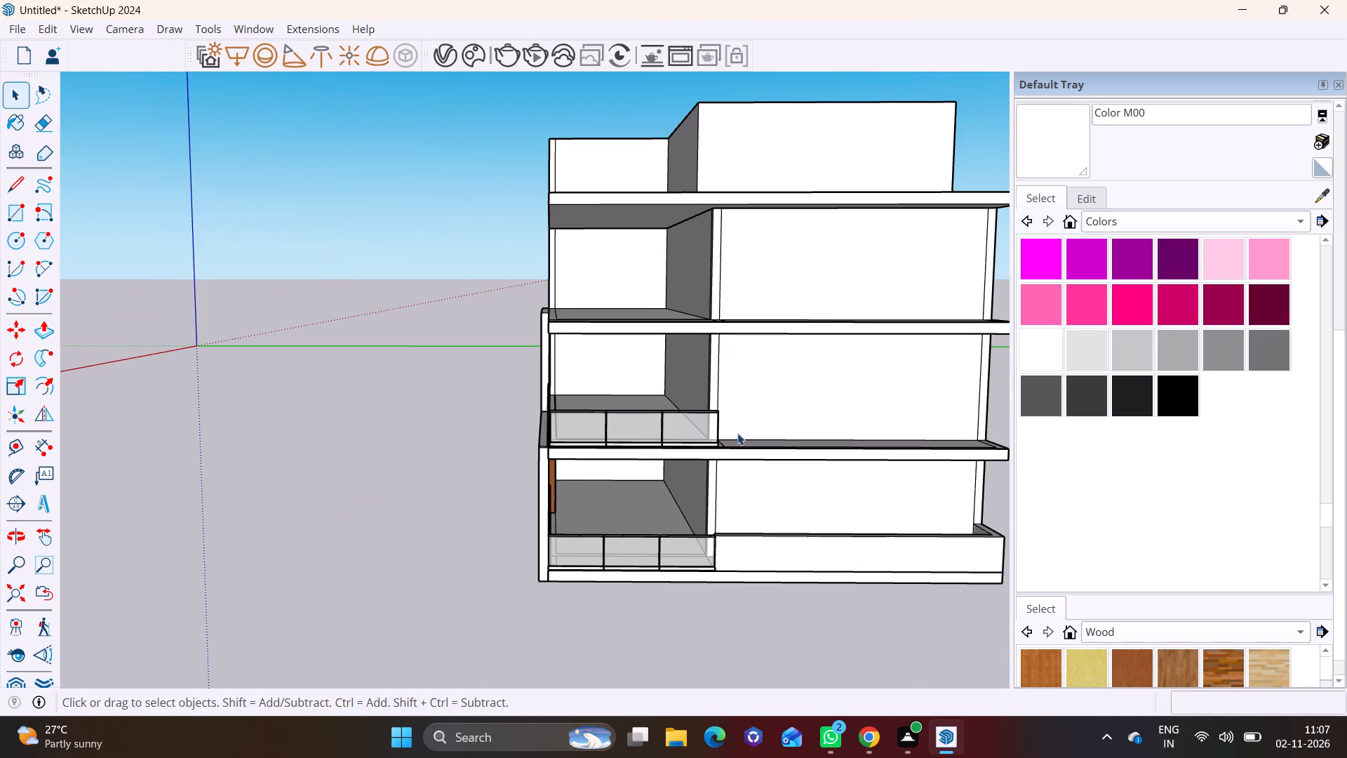
{"action": "middle_click_drag", "start_coordinate": [831, 416], "coordinate": [517, 382], "text": "shift"}
{"action": "middle_click_drag", "start_coordinate": [672, 373], "coordinate": [690, 583]}
{"action": "scroll", "coordinate": [674, 519], "scroll_direction": "up", "scroll_amount": 9}
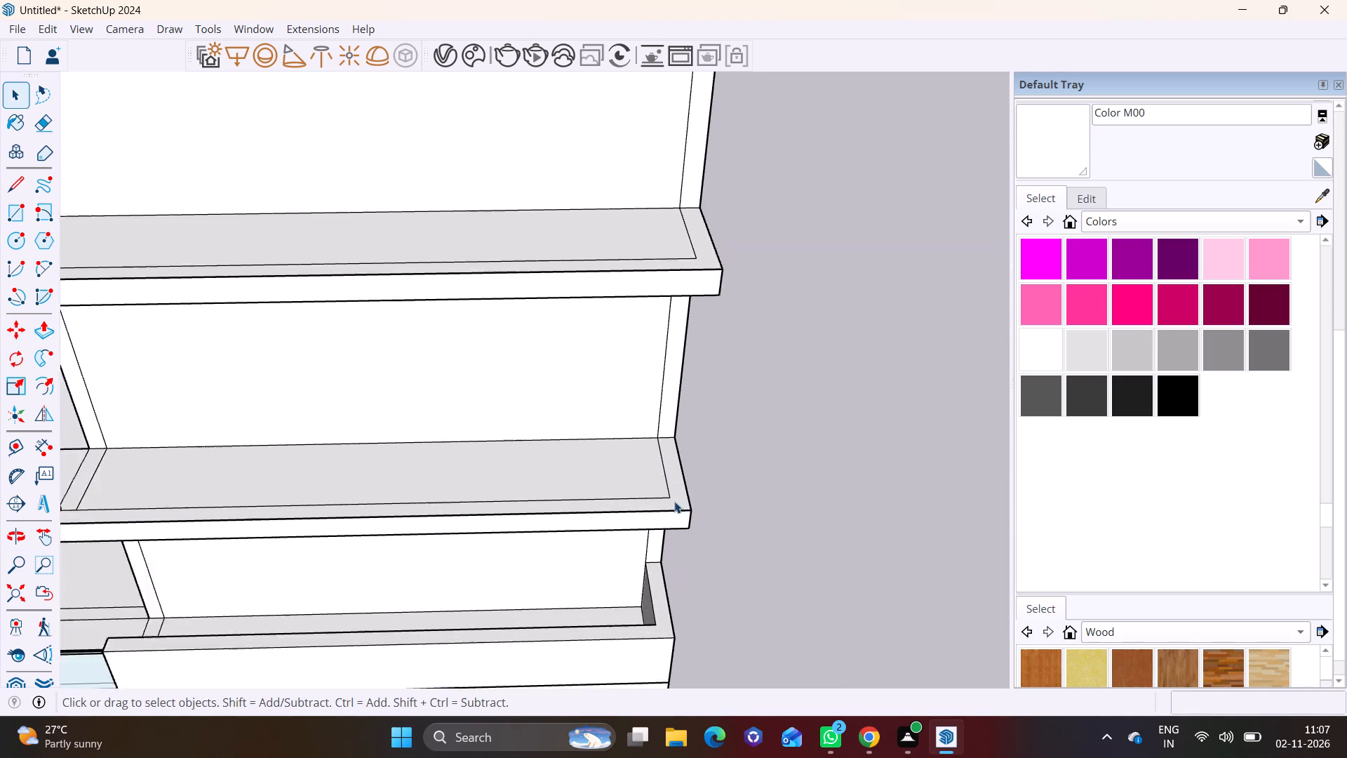
{"action": "left_click", "coordinate": [6, 190]}
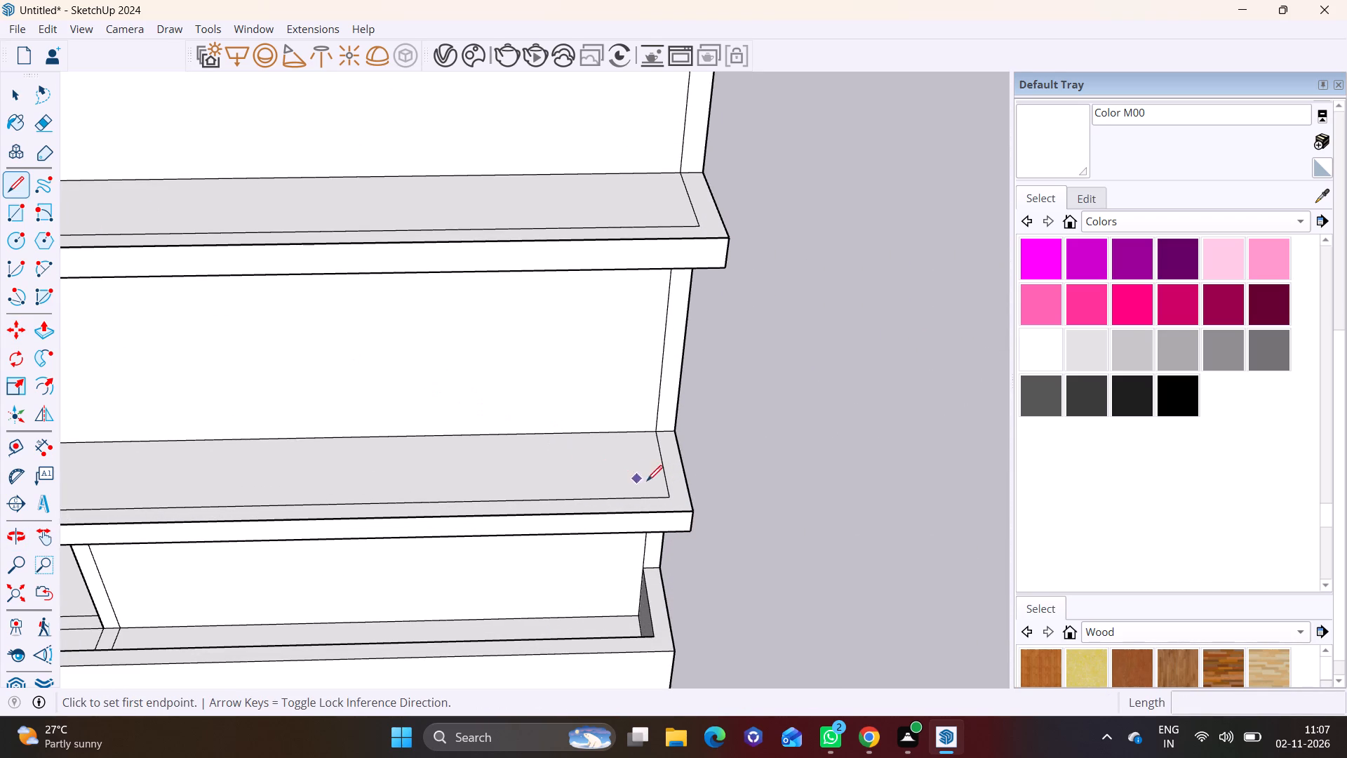
{"action": "left_click", "coordinate": [670, 493]}
{"action": "left_click", "coordinate": [674, 514]}
{"action": "key", "text": "space"}
Push/Pull the slab's narrow end border strip up about 2' 8 13/16" to form a parapet end.
{"action": "left_click", "coordinate": [678, 488]}
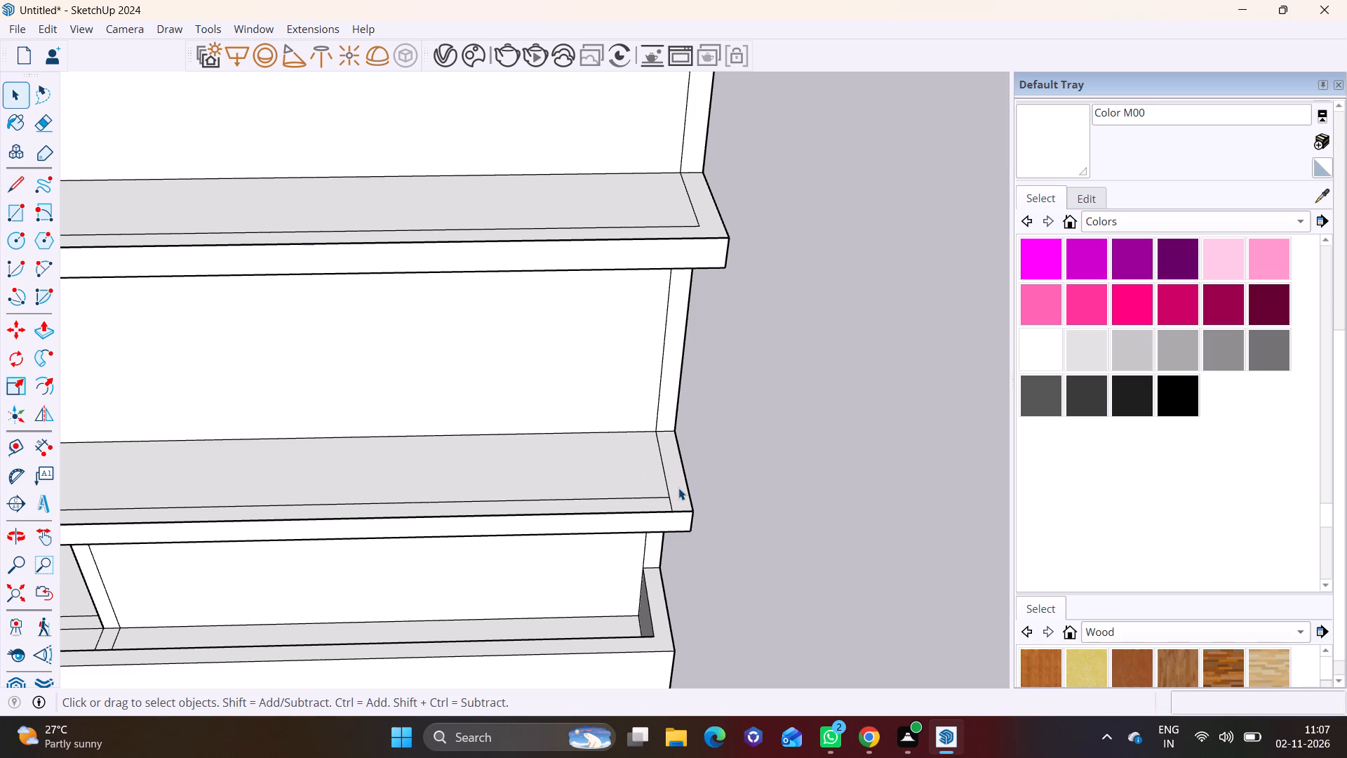
{"action": "left_click", "coordinate": [41, 330]}
{"action": "left_click", "coordinate": [676, 495]}
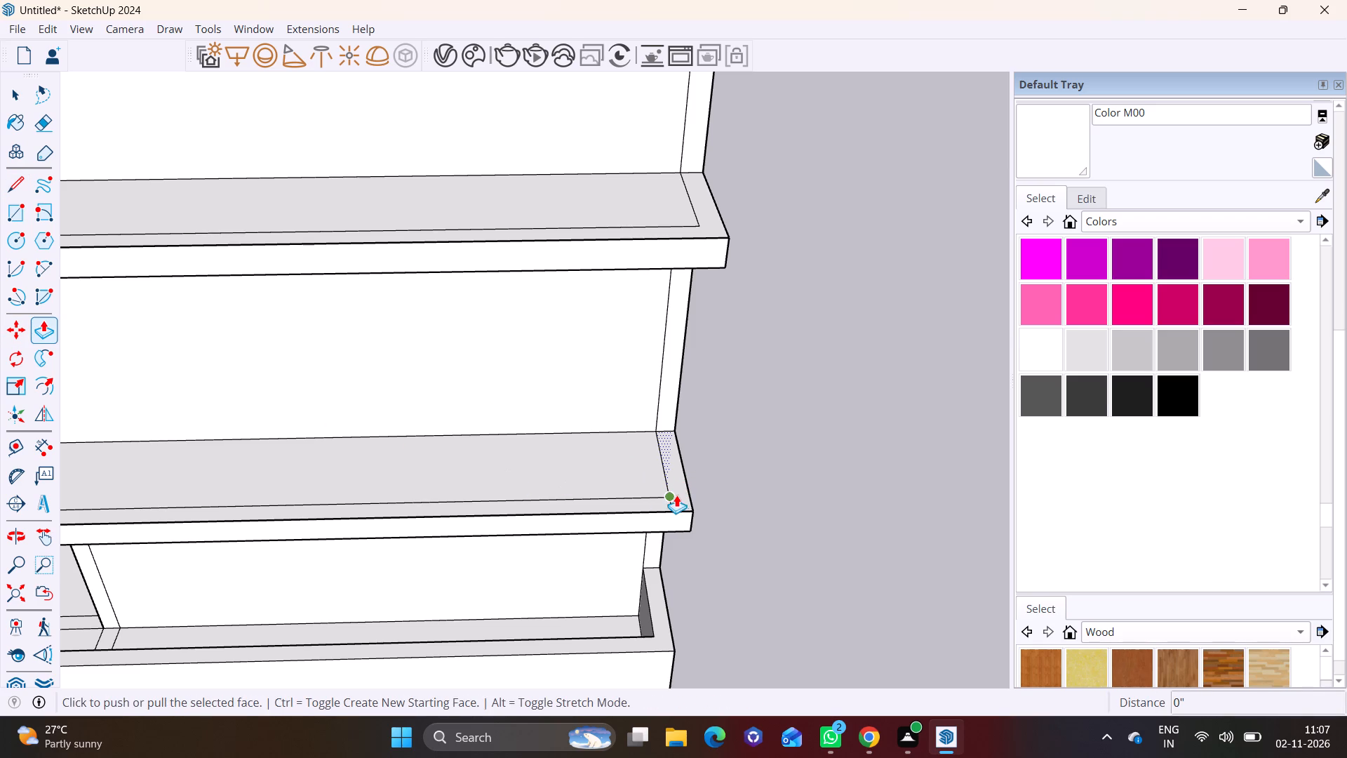
{"action": "left_click", "coordinate": [679, 440]}
{"action": "middle_click_drag", "start_coordinate": [640, 476], "coordinate": [866, 420]}
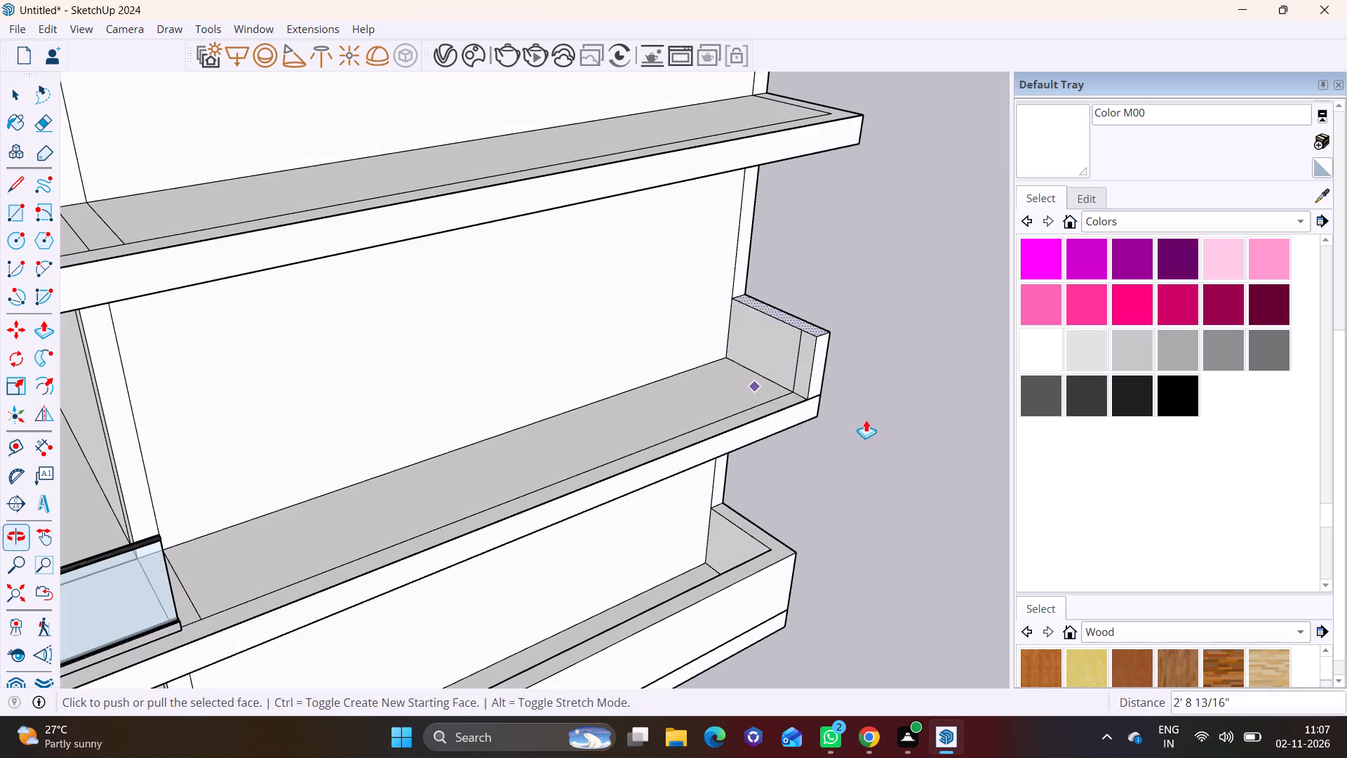
Extend the raised parapet's inner corner face along the slab's long edge until it meets the glass railing.
{"action": "key", "text": "space"}
{"action": "left_click", "coordinate": [807, 361]}
{"action": "left_click", "coordinate": [34, 328]}
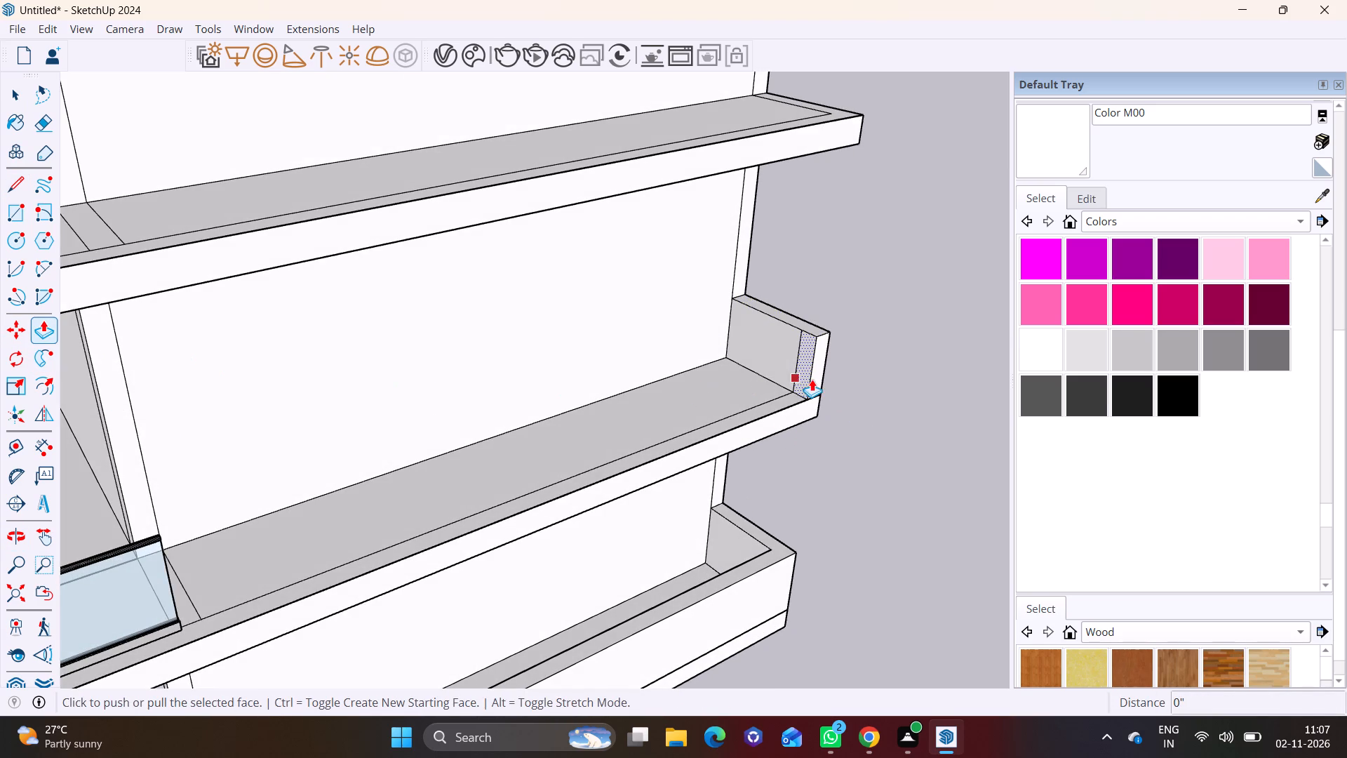
{"action": "left_click", "coordinate": [810, 366]}
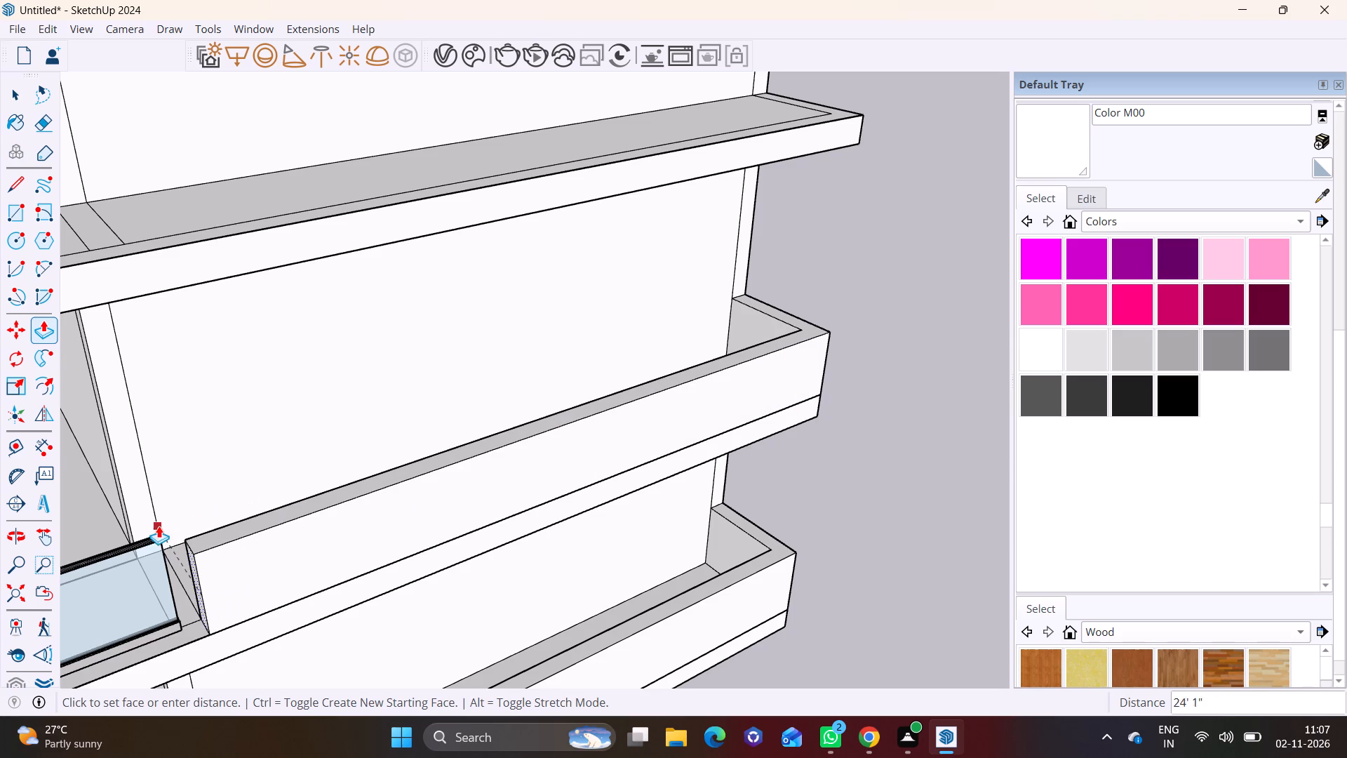
{"action": "left_click", "coordinate": [159, 545]}
{"action": "key", "text": "space"}
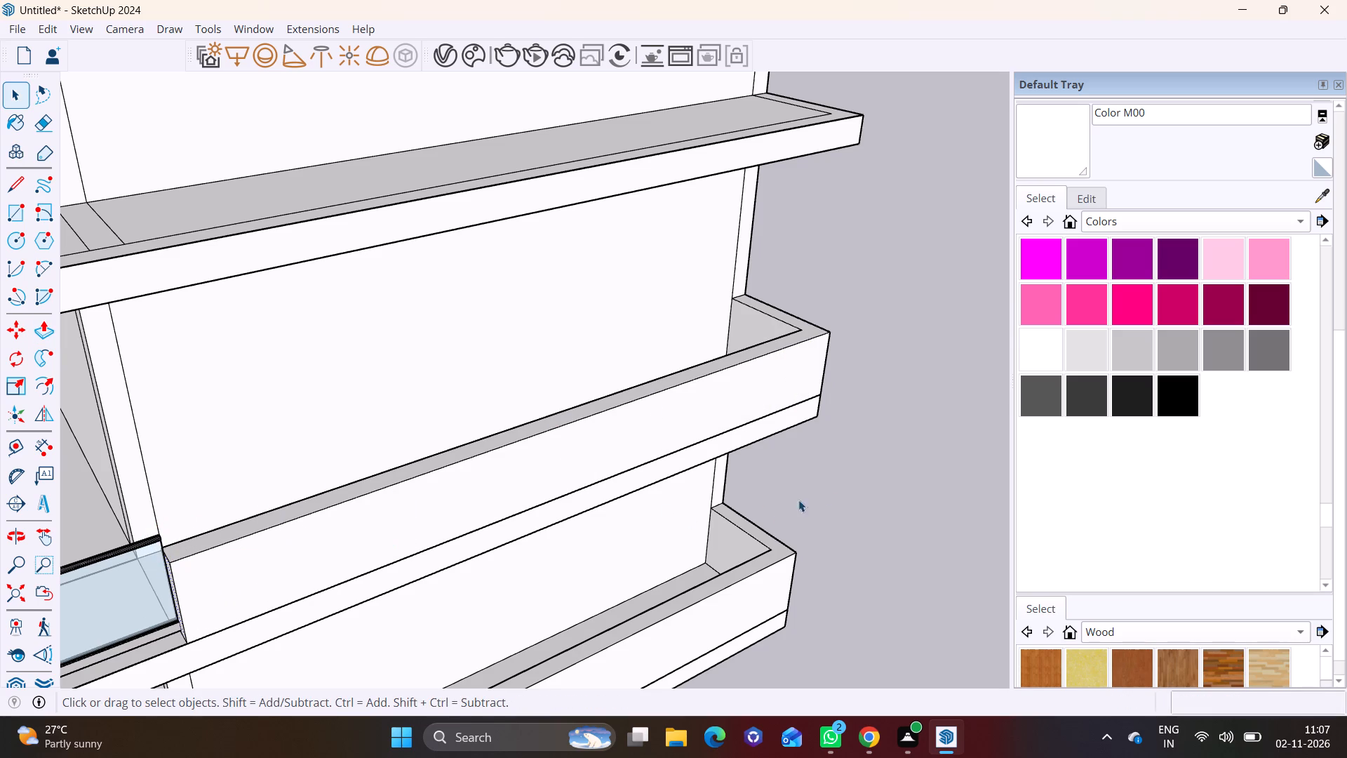
{"action": "left_click", "coordinate": [825, 491]}
Adjust the new parapet's top face so its height is level with the adjoining glass railing's handrail.
{"action": "middle_click_drag", "start_coordinate": [406, 480], "coordinate": [686, 371]}
{"action": "scroll", "coordinate": [535, 539], "scroll_direction": "down", "scroll_amount": 3}
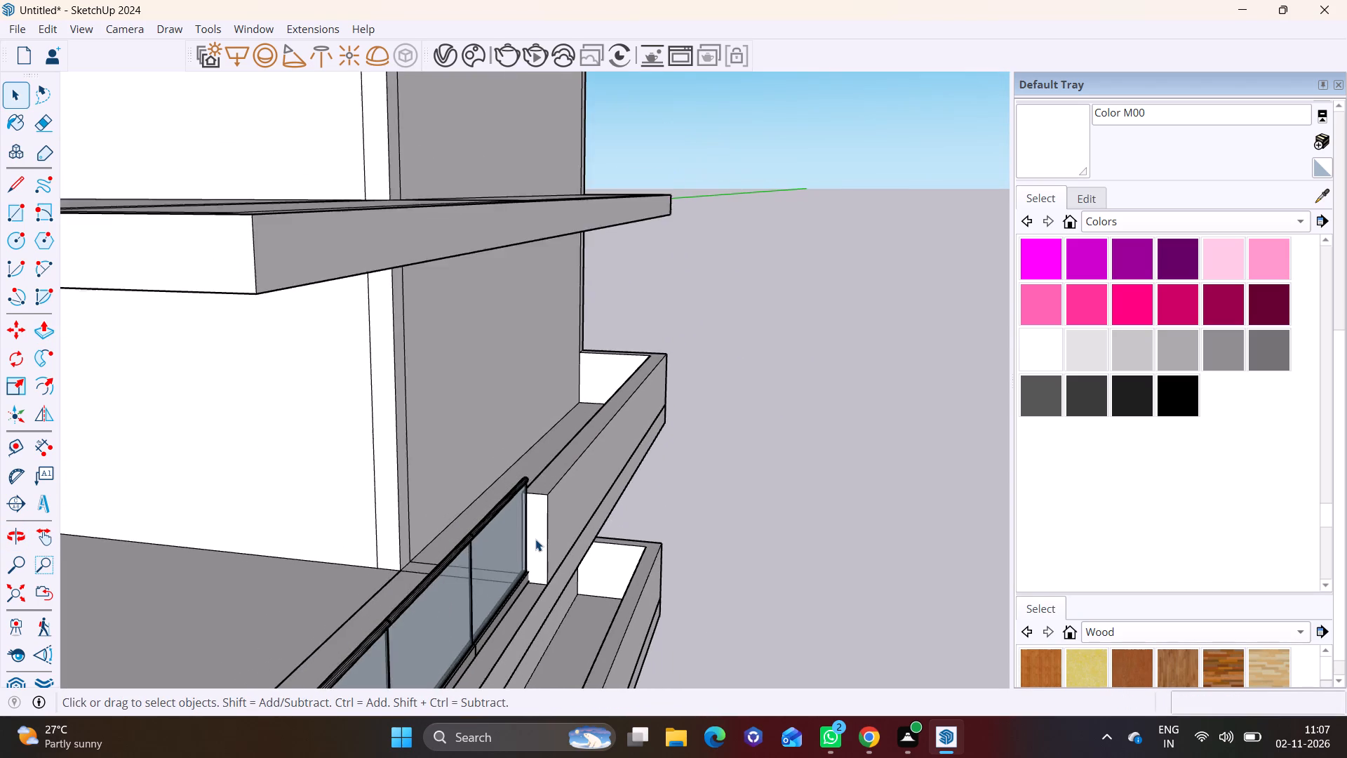
{"action": "scroll", "coordinate": [535, 539], "scroll_direction": "down", "scroll_amount": 3}
{"action": "middle_click_drag", "start_coordinate": [589, 531], "coordinate": [638, 396], "text": "shift"}
{"action": "middle_click_drag", "start_coordinate": [699, 382], "coordinate": [609, 458]}
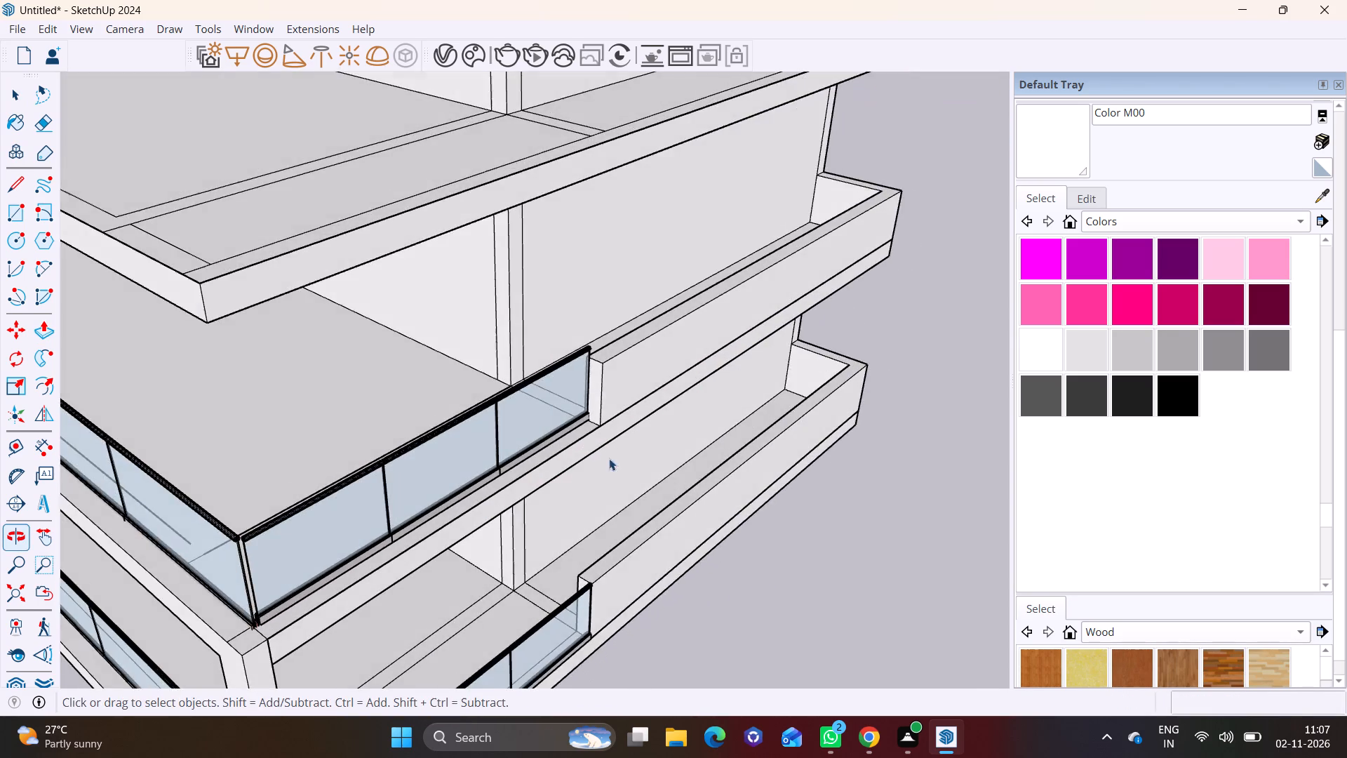
{"action": "middle_click_drag", "start_coordinate": [609, 458], "coordinate": [539, 500]}
{"action": "scroll", "coordinate": [695, 385], "scroll_direction": "up", "scroll_amount": 3}
{"action": "scroll", "coordinate": [643, 320], "scroll_direction": "up", "scroll_amount": 2}
{"action": "middle_click_drag", "start_coordinate": [618, 390], "coordinate": [582, 511], "text": "shift"}
{"action": "left_click", "coordinate": [579, 438]}
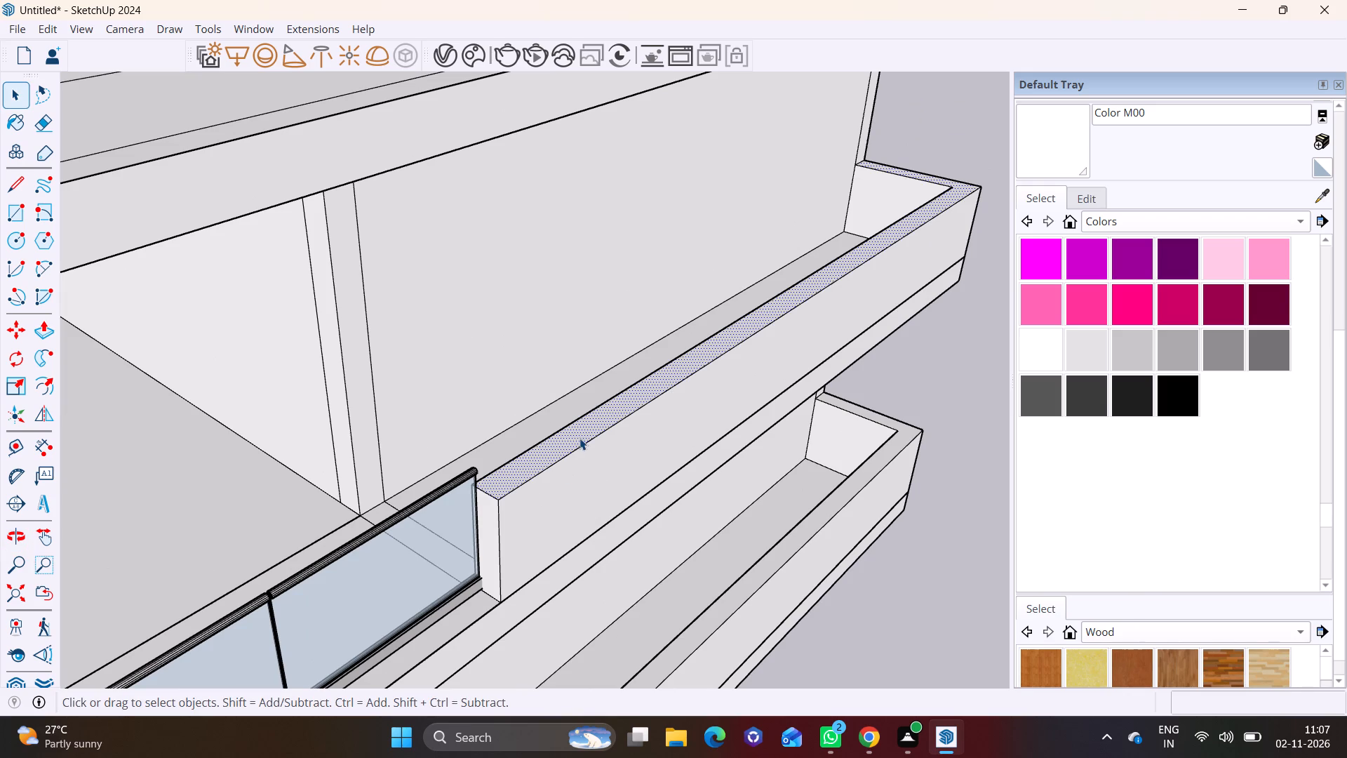
{"action": "left_click", "coordinate": [49, 333]}
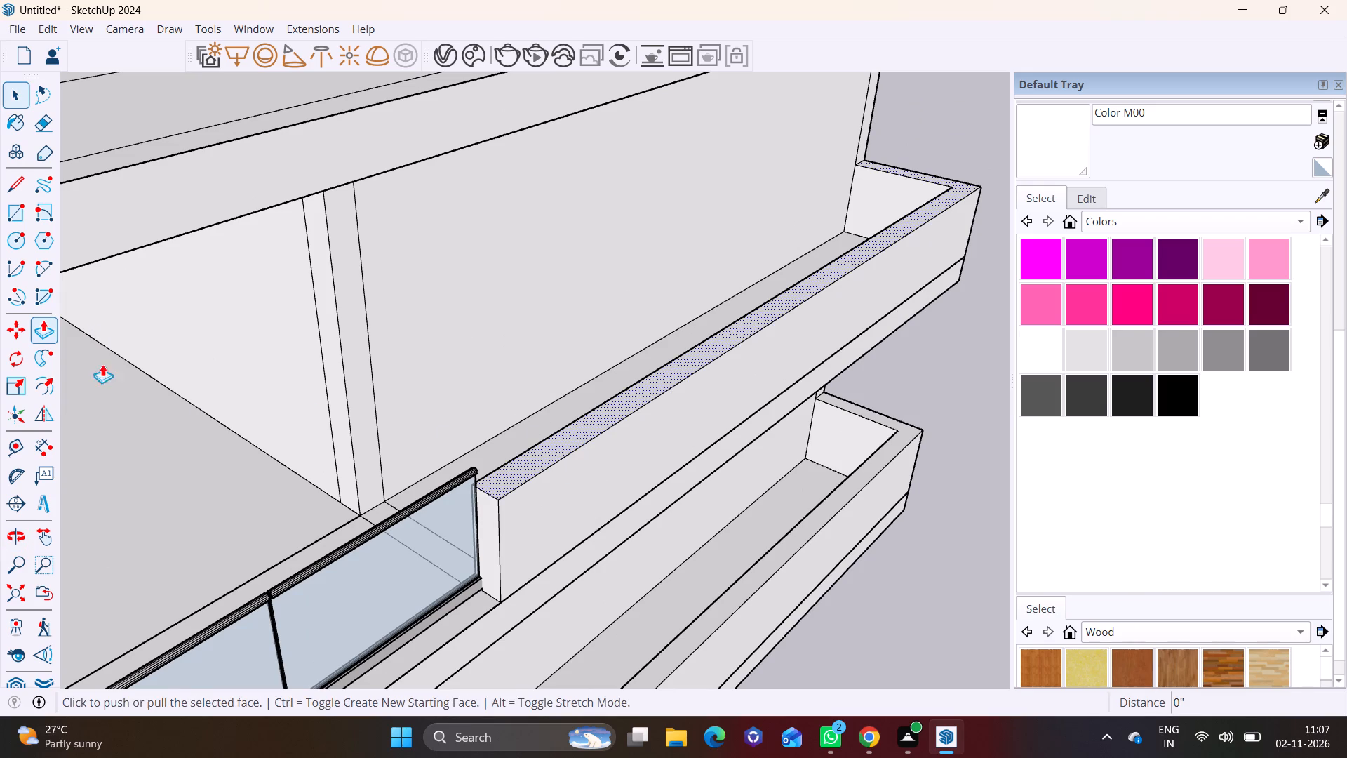
{"action": "left_click", "coordinate": [502, 483]}
{"action": "left_click", "coordinate": [461, 470]}
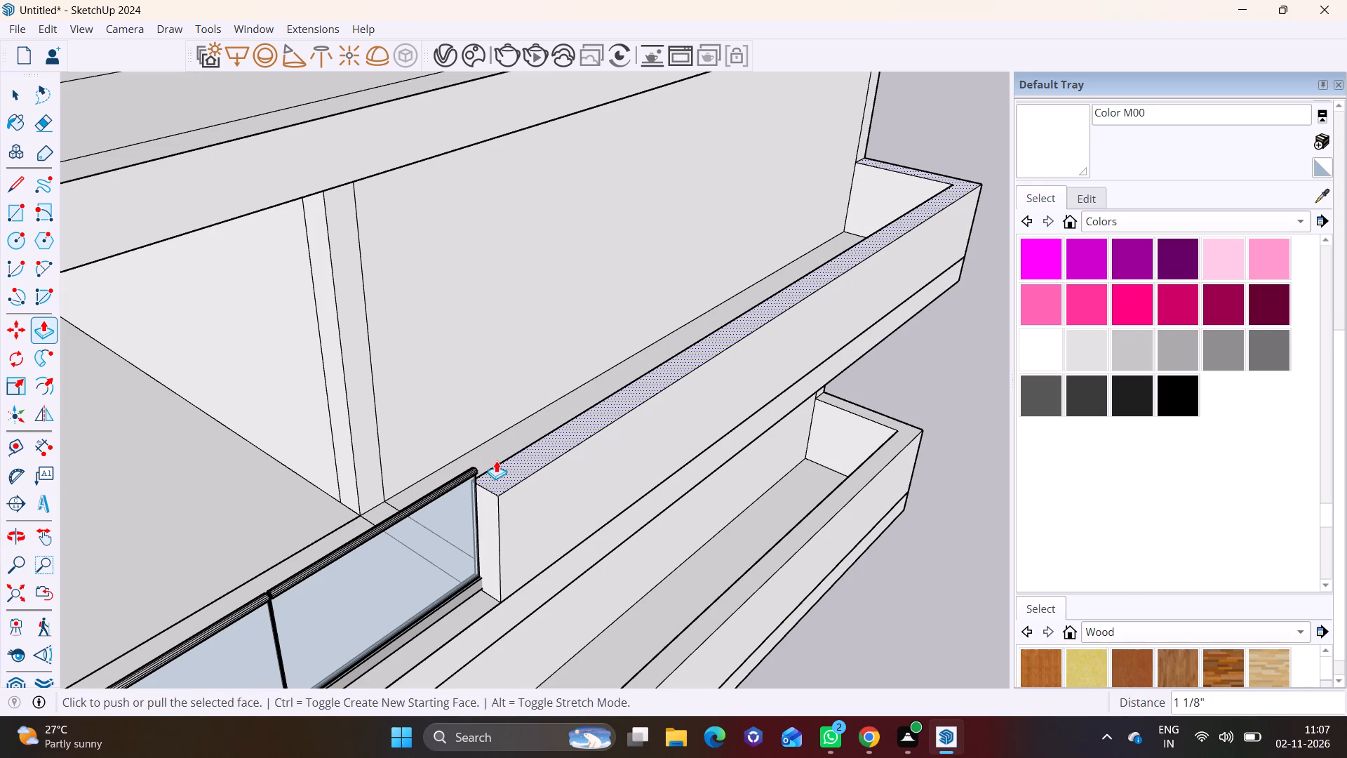
{"action": "left_click", "coordinate": [546, 444]}
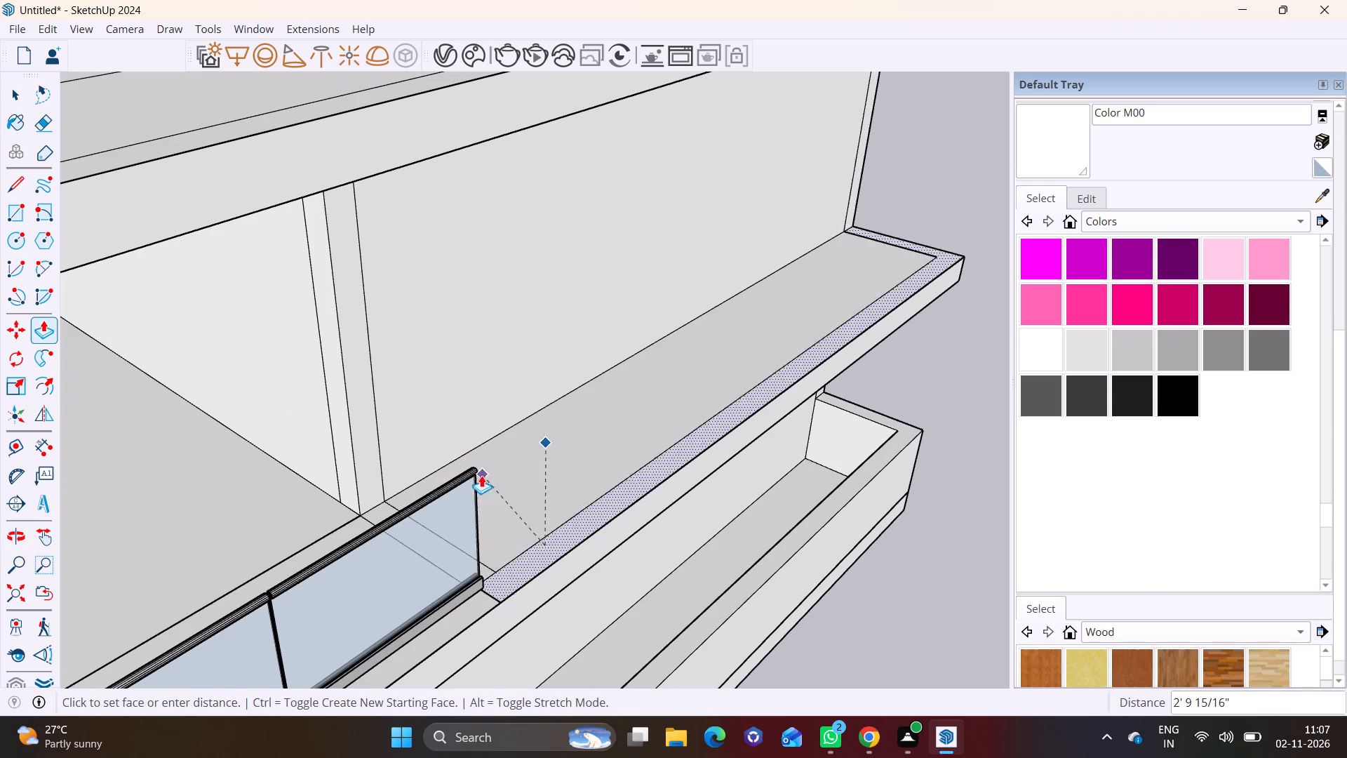
{"action": "left_click", "coordinate": [471, 472]}
{"action": "key", "text": "space"}
{"action": "left_click", "coordinate": [930, 397]}
Examine the second-storey glass railings, their corner joint and the adjoining parapet.
{"action": "scroll", "coordinate": [930, 397], "scroll_direction": "down", "scroll_amount": 4}
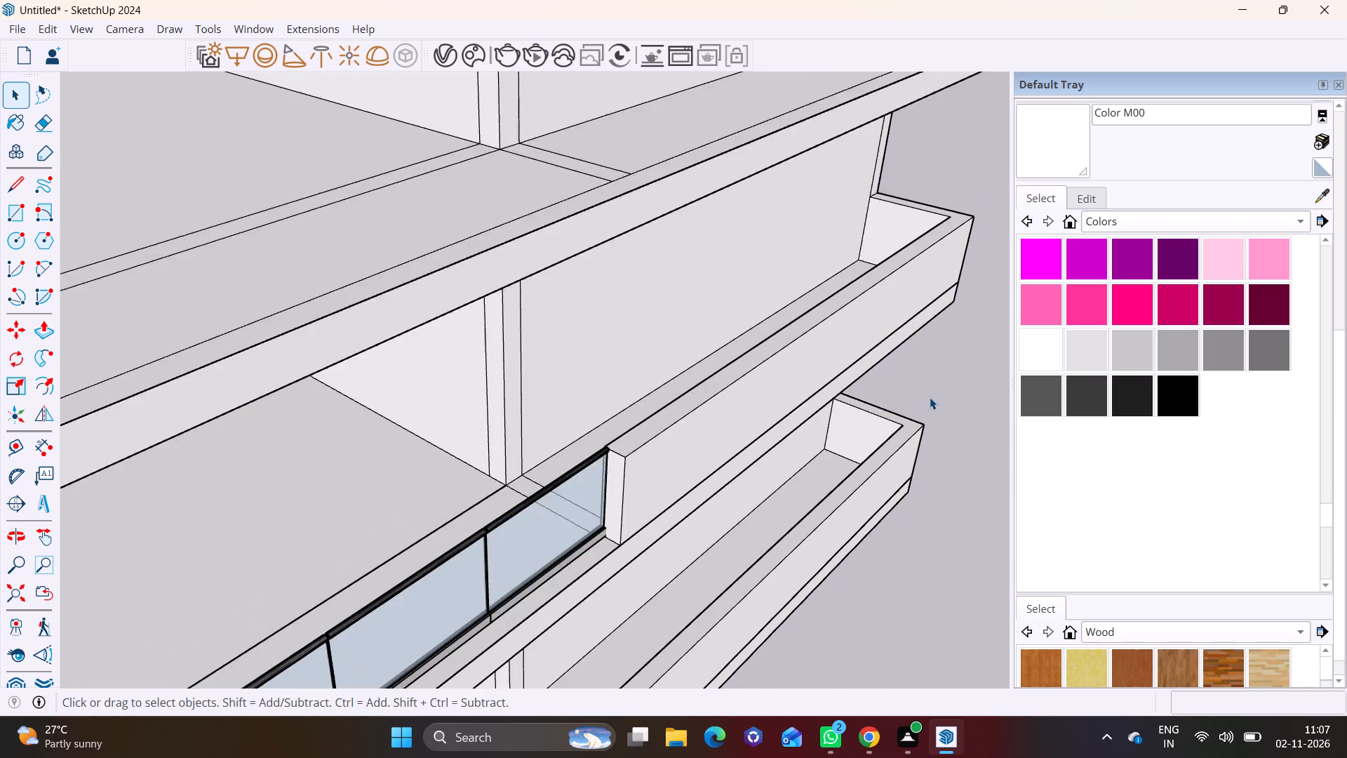
{"action": "scroll", "coordinate": [916, 461], "scroll_direction": "down", "scroll_amount": 7}
{"action": "middle_click_drag", "start_coordinate": [812, 535], "coordinate": [897, 348]}
{"action": "scroll", "coordinate": [732, 435], "scroll_direction": "up", "scroll_amount": 6}
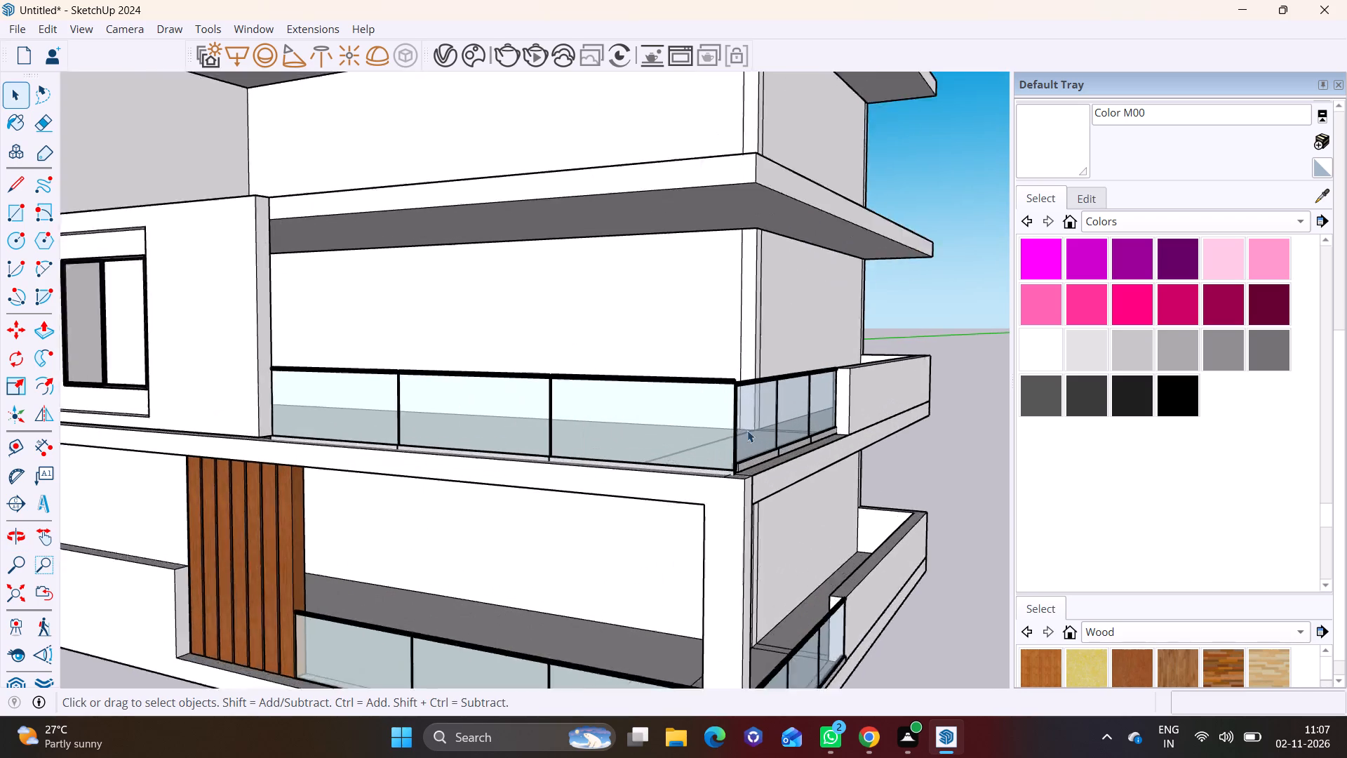
{"action": "scroll", "coordinate": [747, 430], "scroll_direction": "up", "scroll_amount": 6}
{"action": "middle_click_drag", "start_coordinate": [760, 420], "coordinate": [544, 496]}
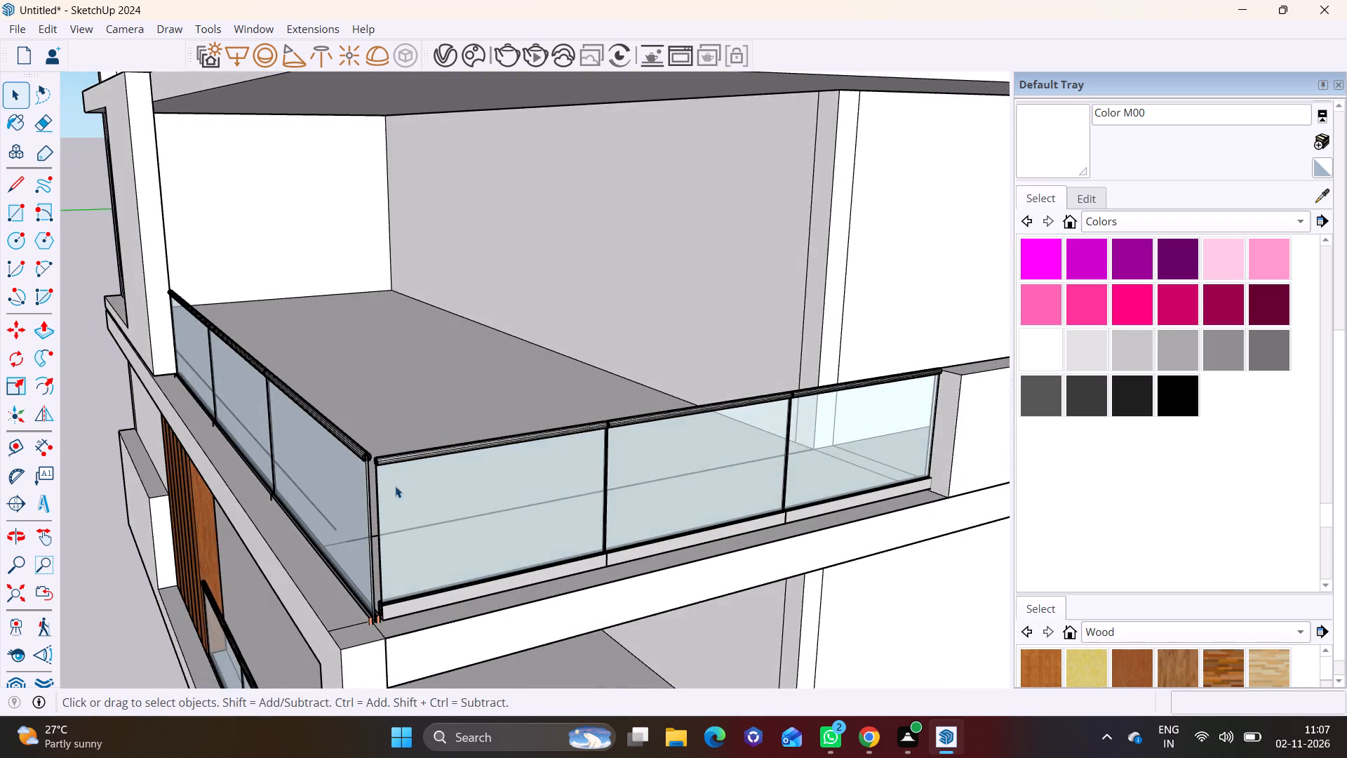
{"action": "scroll", "coordinate": [392, 492], "scroll_direction": "up", "scroll_amount": 6}
{"action": "middle_click_drag", "start_coordinate": [407, 470], "coordinate": [525, 378], "text": "shift"}
{"action": "scroll", "coordinate": [486, 386], "scroll_direction": "down", "scroll_amount": 3}
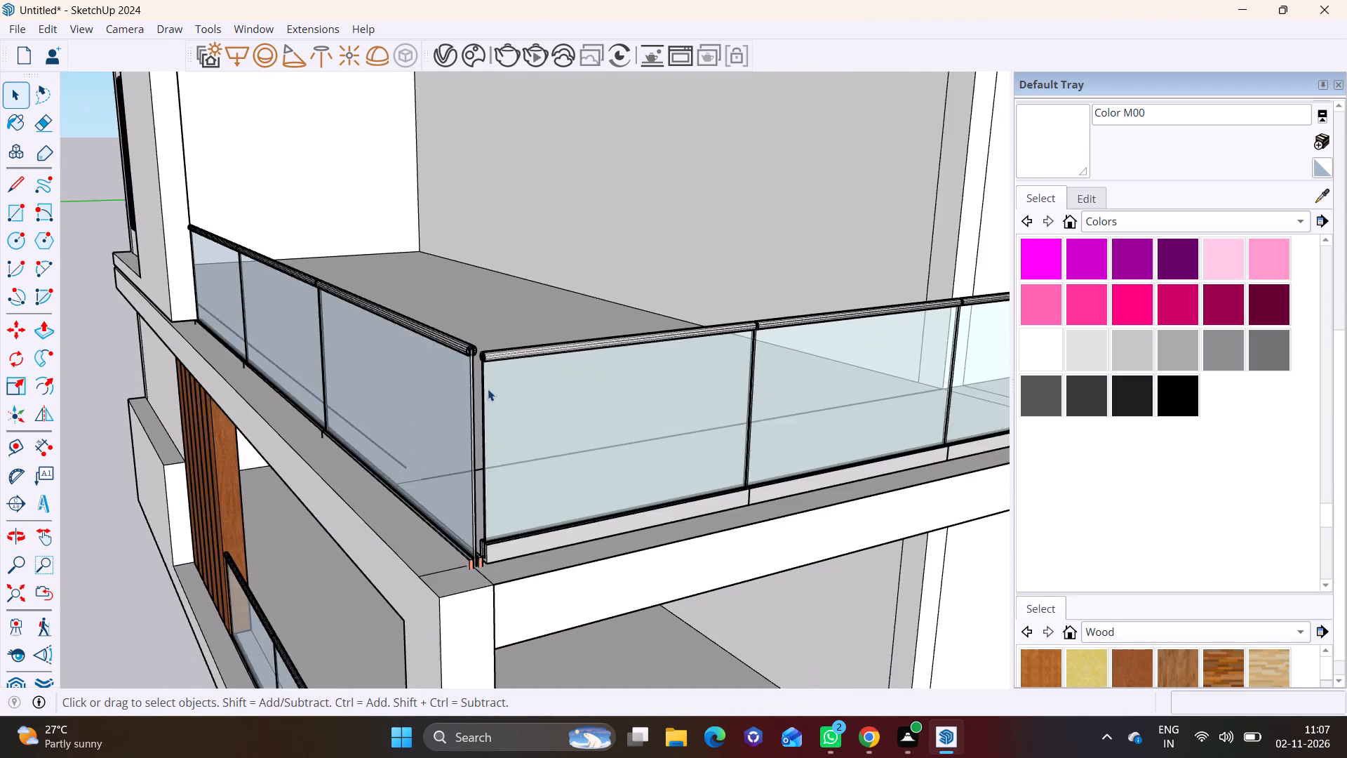
{"action": "scroll", "coordinate": [488, 389], "scroll_direction": "down", "scroll_amount": 12}
{"action": "middle_click_drag", "start_coordinate": [531, 496], "coordinate": [757, 451]}
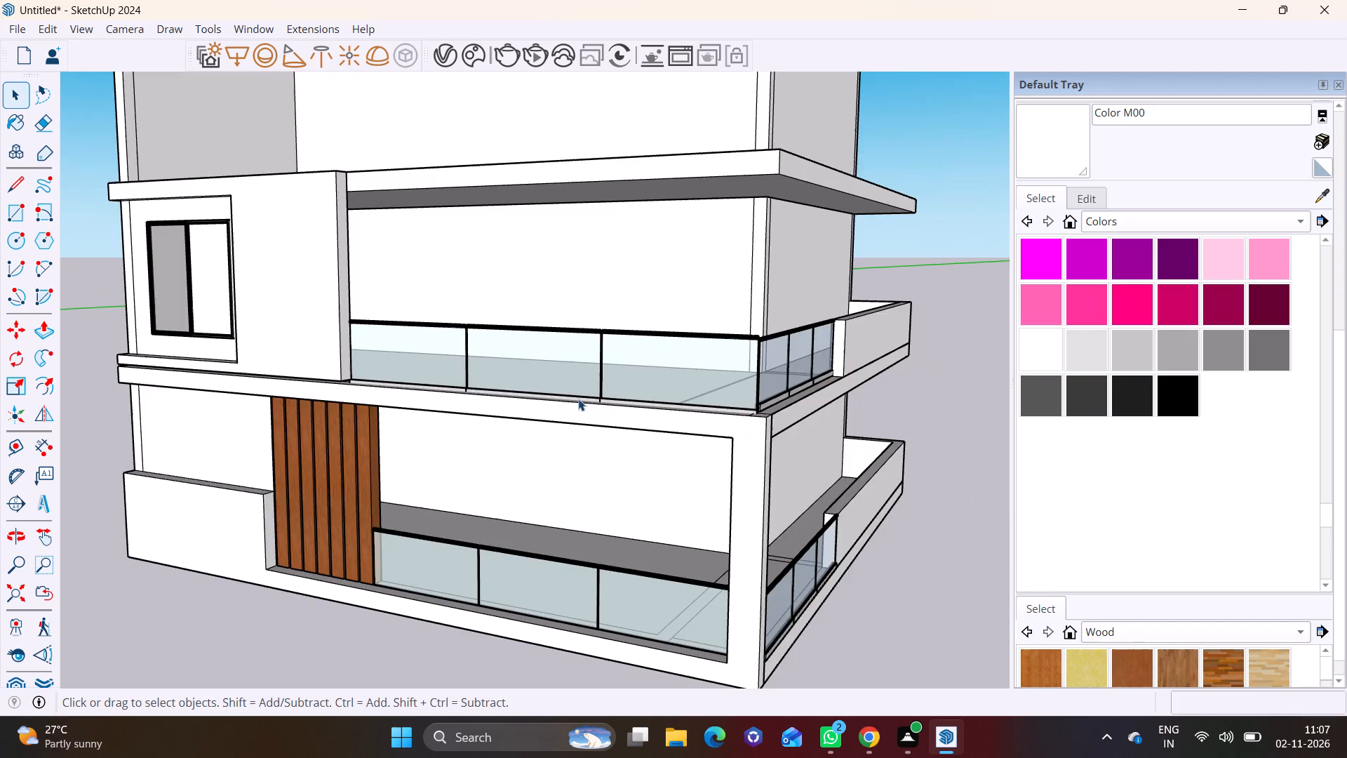
Move the second-storey window about 3 3/8" sideways towards the building's outer corner within its recessed frame.
{"action": "scroll", "coordinate": [578, 399], "scroll_direction": "down", "scroll_amount": 4}
{"action": "middle_click_drag", "start_coordinate": [427, 438], "coordinate": [680, 404]}
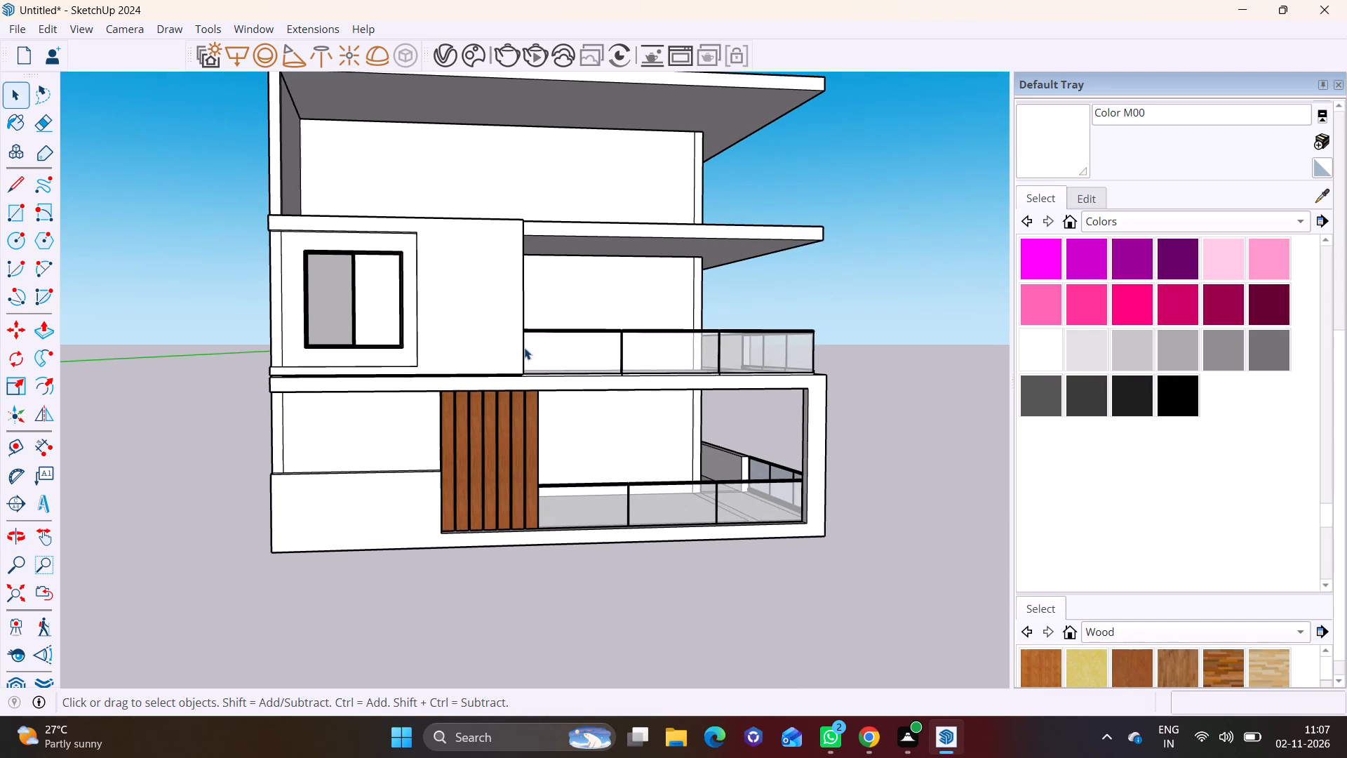
{"action": "middle_click_drag", "start_coordinate": [524, 340], "coordinate": [669, 371], "text": "shift"}
{"action": "scroll", "coordinate": [602, 368], "scroll_direction": "up", "scroll_amount": 3}
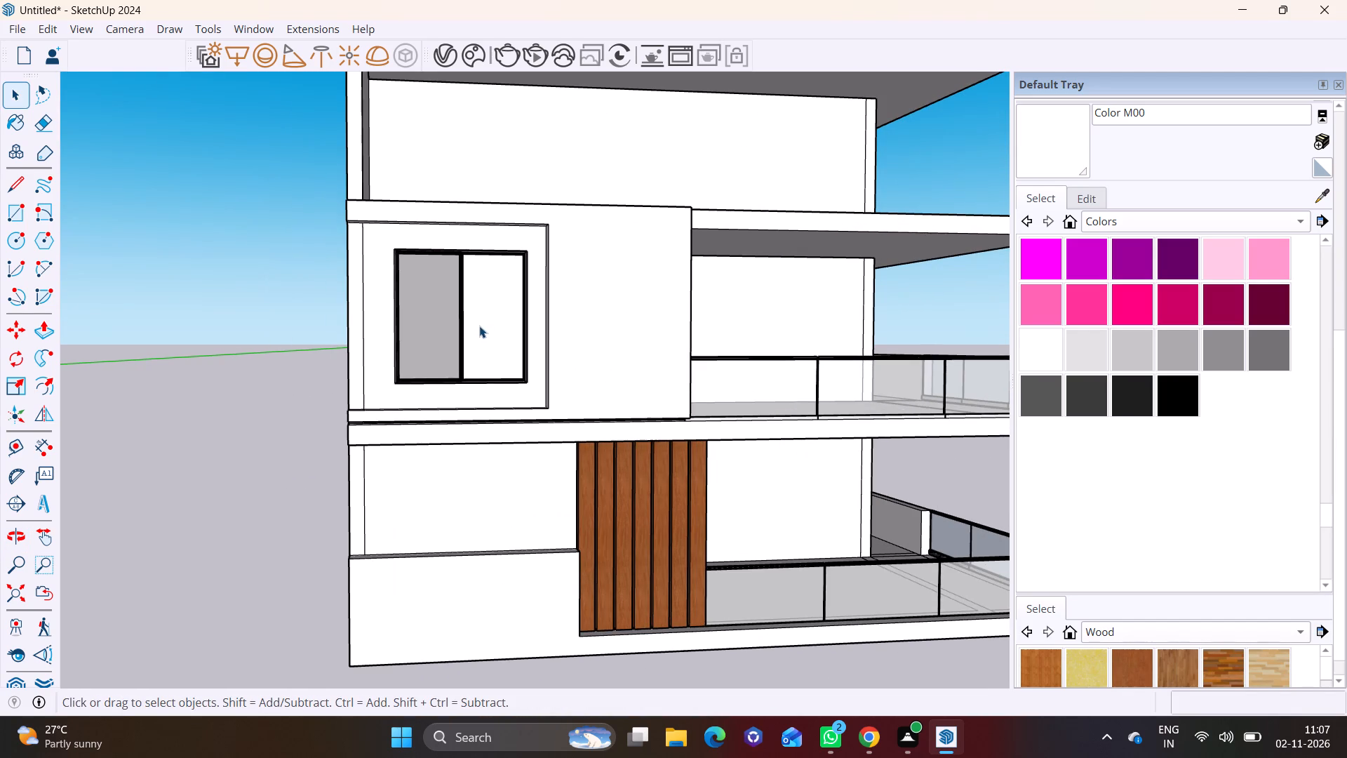
{"action": "left_click", "coordinate": [478, 325]}
{"action": "left_click", "coordinate": [462, 319]}
{"action": "key", "text": "m"}
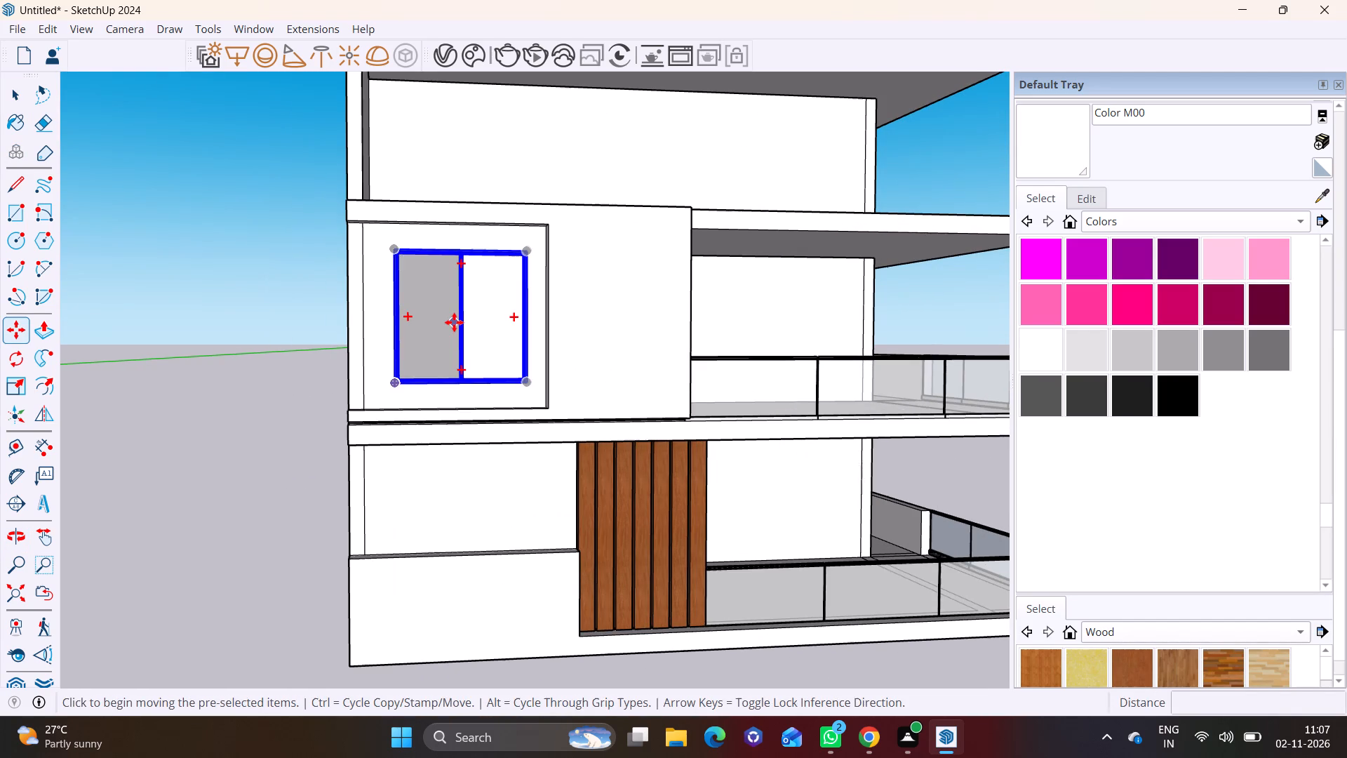
{"action": "left_click", "coordinate": [454, 322]}
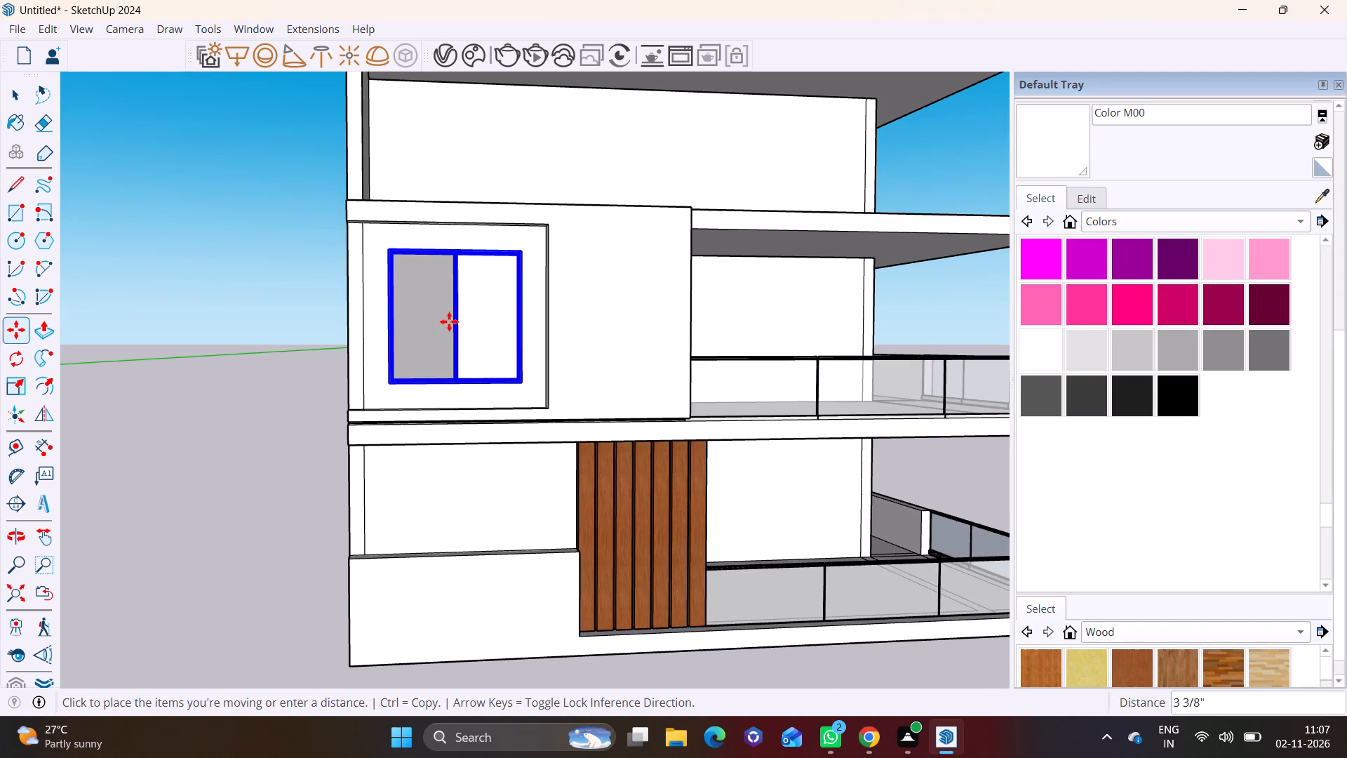
{"action": "left_click", "coordinate": [449, 321]}
{"action": "key", "text": "space"}
{"action": "left_click", "coordinate": [247, 385]}
Erase the vertical line near the outer corner of the lowest storey's front wall, above the parapet.
{"action": "scroll", "coordinate": [406, 399], "scroll_direction": "down", "scroll_amount": 3}
{"action": "scroll", "coordinate": [341, 488], "scroll_direction": "up", "scroll_amount": 2}
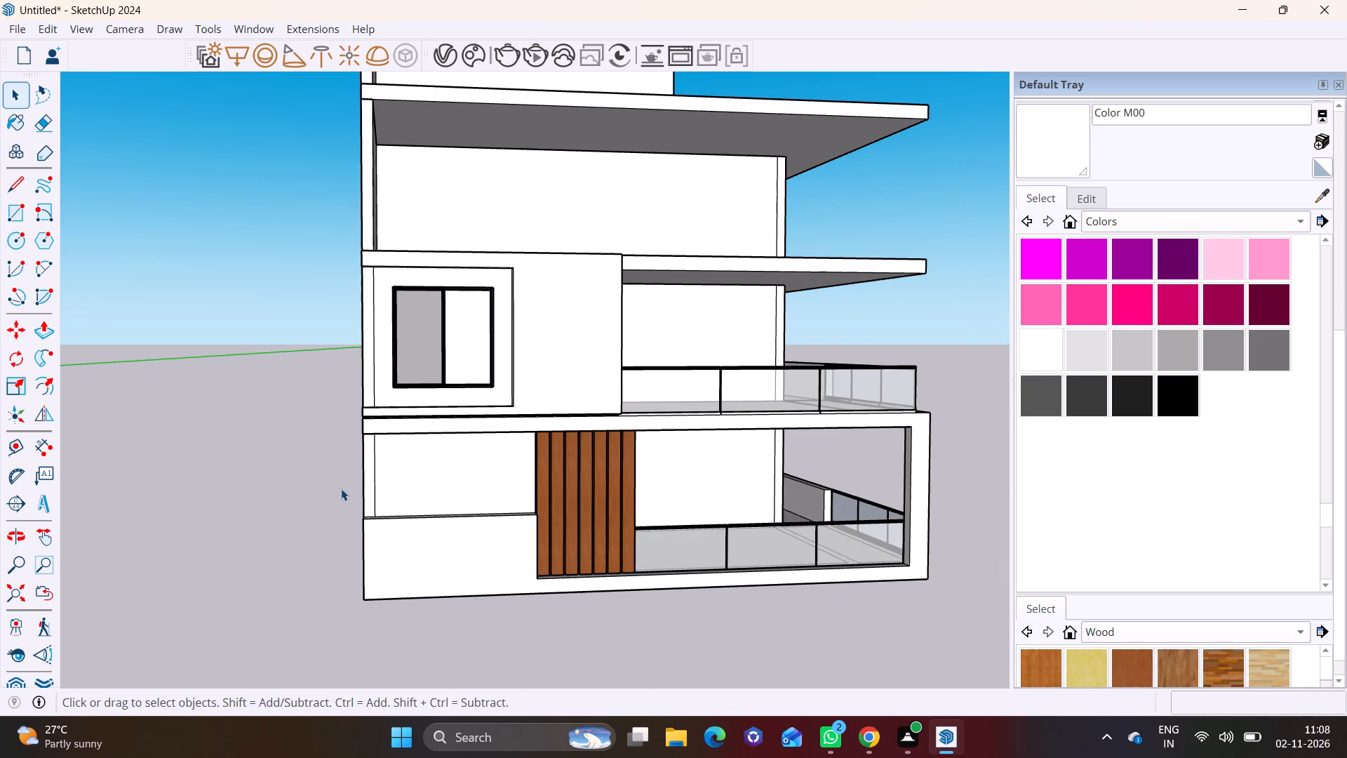
{"action": "scroll", "coordinate": [341, 488], "scroll_direction": "up", "scroll_amount": 5}
{"action": "scroll", "coordinate": [494, 496], "scroll_direction": "up", "scroll_amount": 1}
{"action": "middle_click_drag", "start_coordinate": [494, 496], "coordinate": [557, 502]}
{"action": "scroll", "coordinate": [470, 515], "scroll_direction": "up", "scroll_amount": 2}
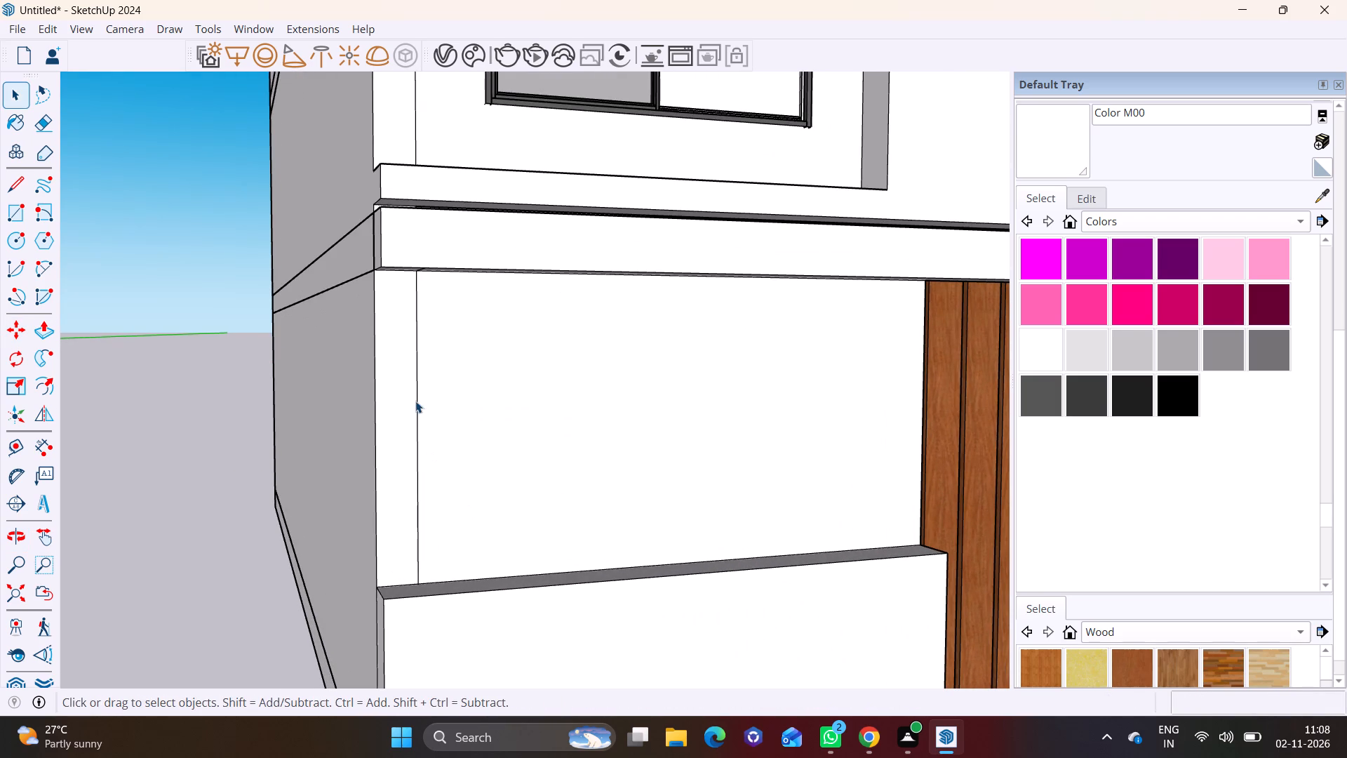
{"action": "left_click", "coordinate": [417, 390]}
{"action": "right_click", "coordinate": [417, 390]}
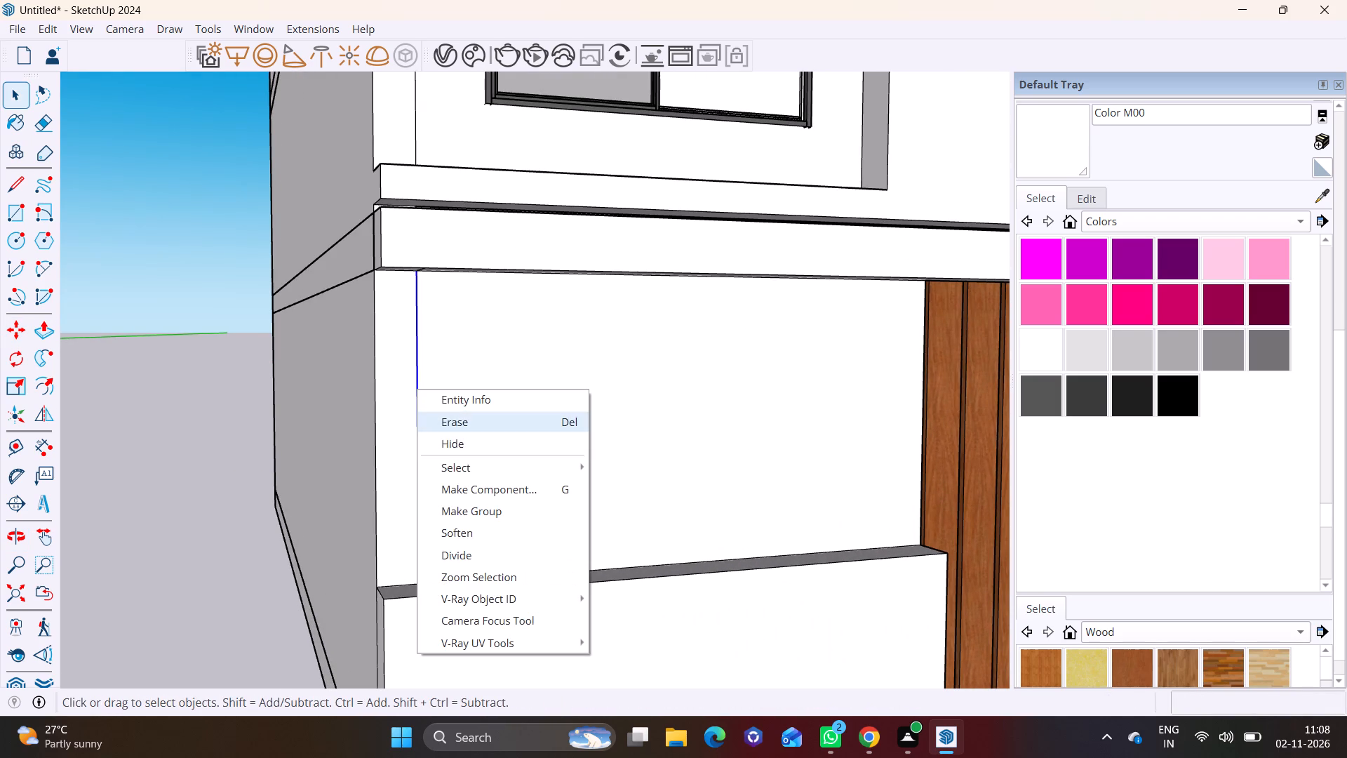
{"action": "left_click", "coordinate": [461, 422]}
Erase the vertical line beside the window on the second storey's recessed front wall.
{"action": "scroll", "coordinate": [176, 443], "scroll_direction": "down", "scroll_amount": 3}
{"action": "middle_click_drag", "start_coordinate": [342, 204], "coordinate": [441, 450]}
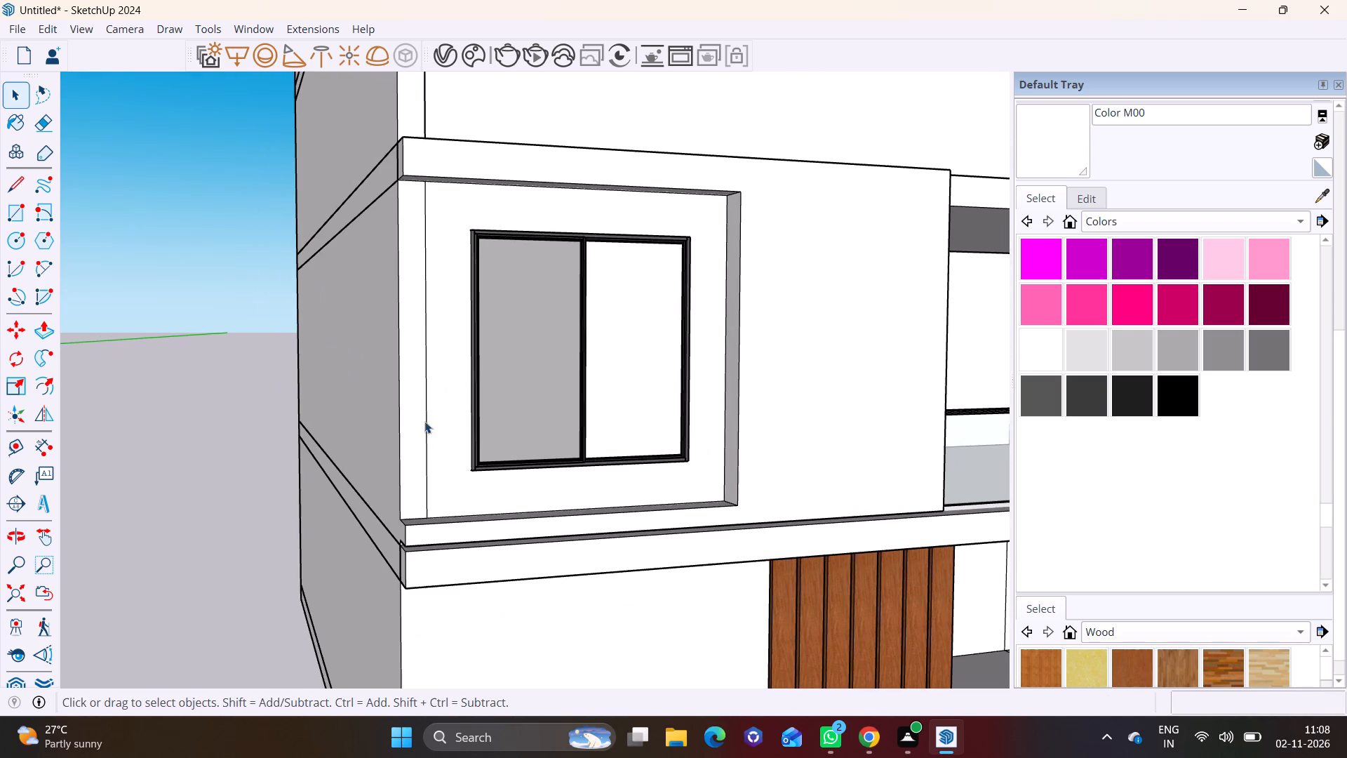
{"action": "left_click", "coordinate": [425, 392]}
{"action": "right_click", "coordinate": [425, 392]}
{"action": "left_click", "coordinate": [459, 432]}
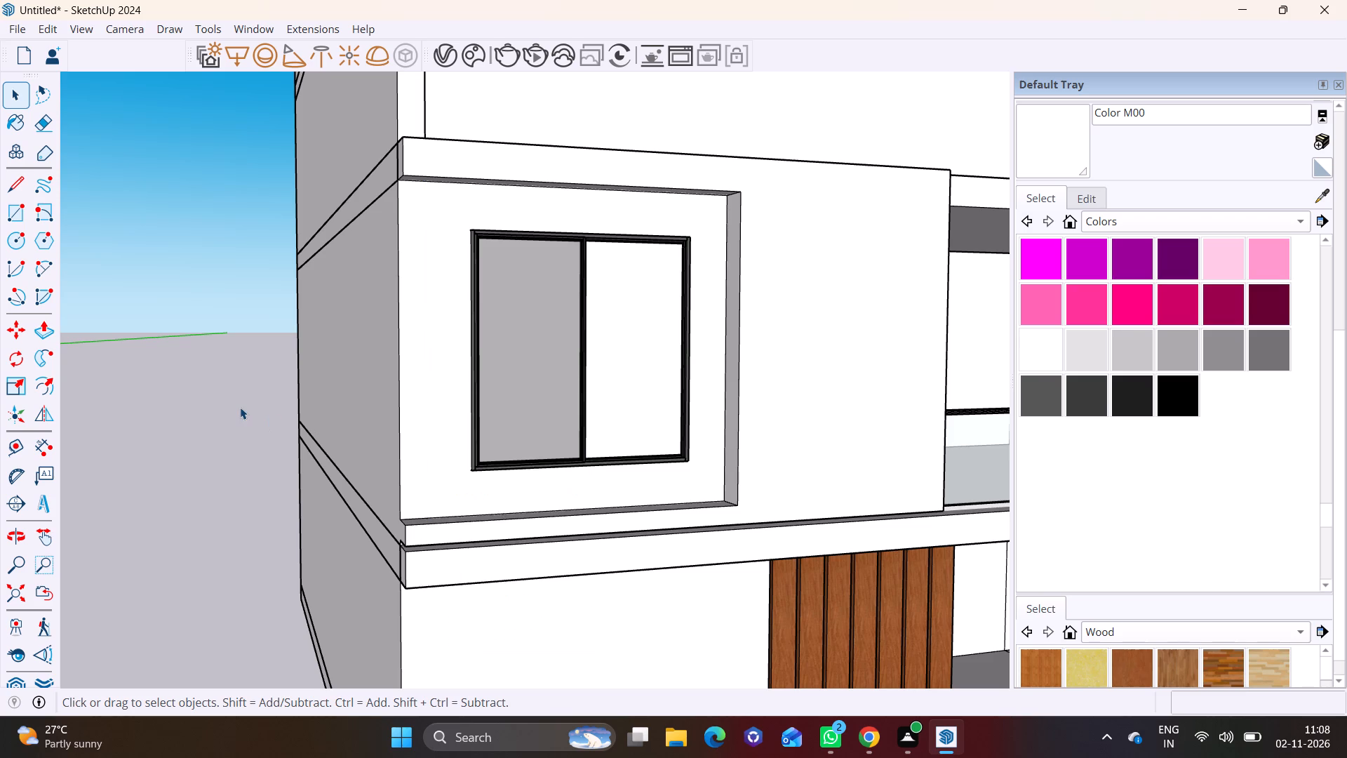
Examine the whole building's front facade and overall massing.
{"action": "scroll", "coordinate": [240, 407], "scroll_direction": "down", "scroll_amount": 11}
{"action": "middle_click_drag", "start_coordinate": [466, 500], "coordinate": [341, 480]}
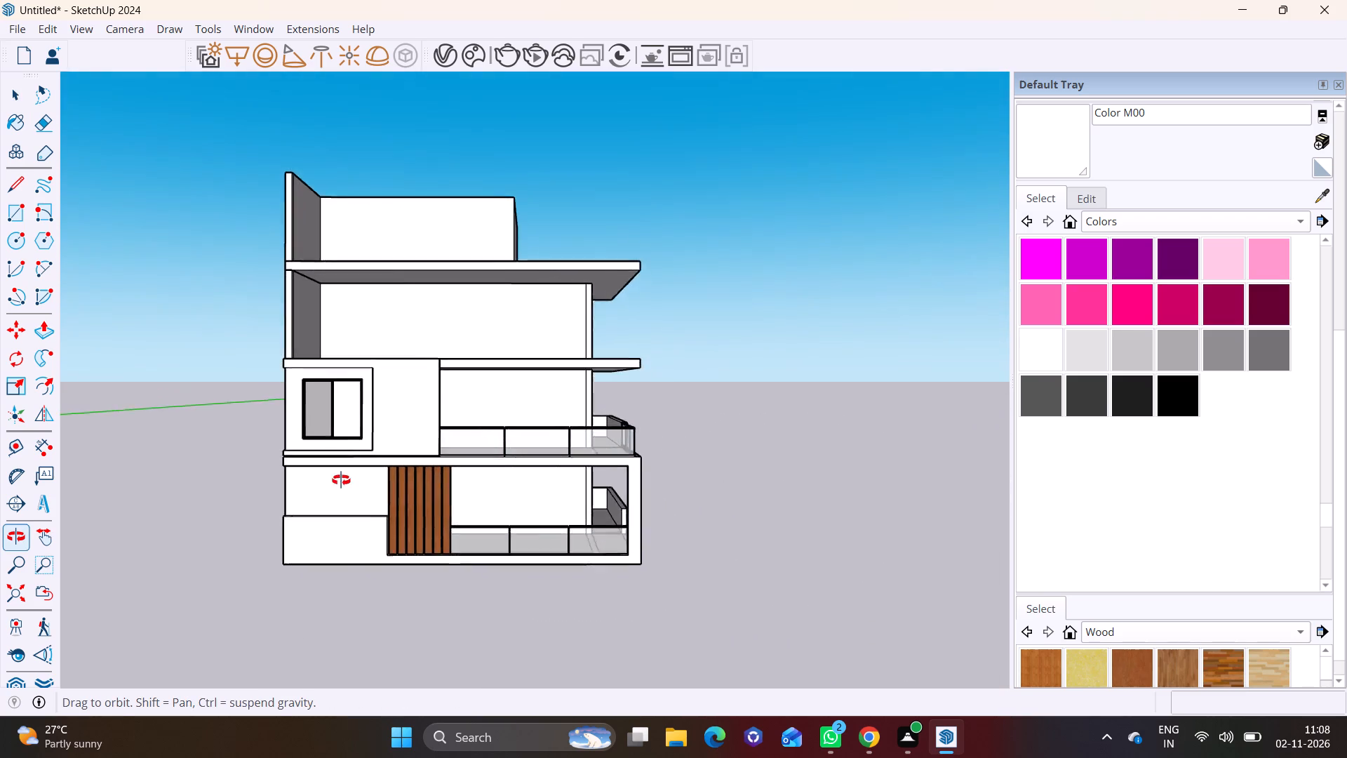
{"action": "middle_click_drag", "start_coordinate": [341, 480], "coordinate": [273, 465]}
{"action": "scroll", "coordinate": [391, 385], "scroll_direction": "up", "scroll_amount": 3}
{"action": "middle_click_drag", "start_coordinate": [547, 456], "coordinate": [532, 453], "text": "shift"}
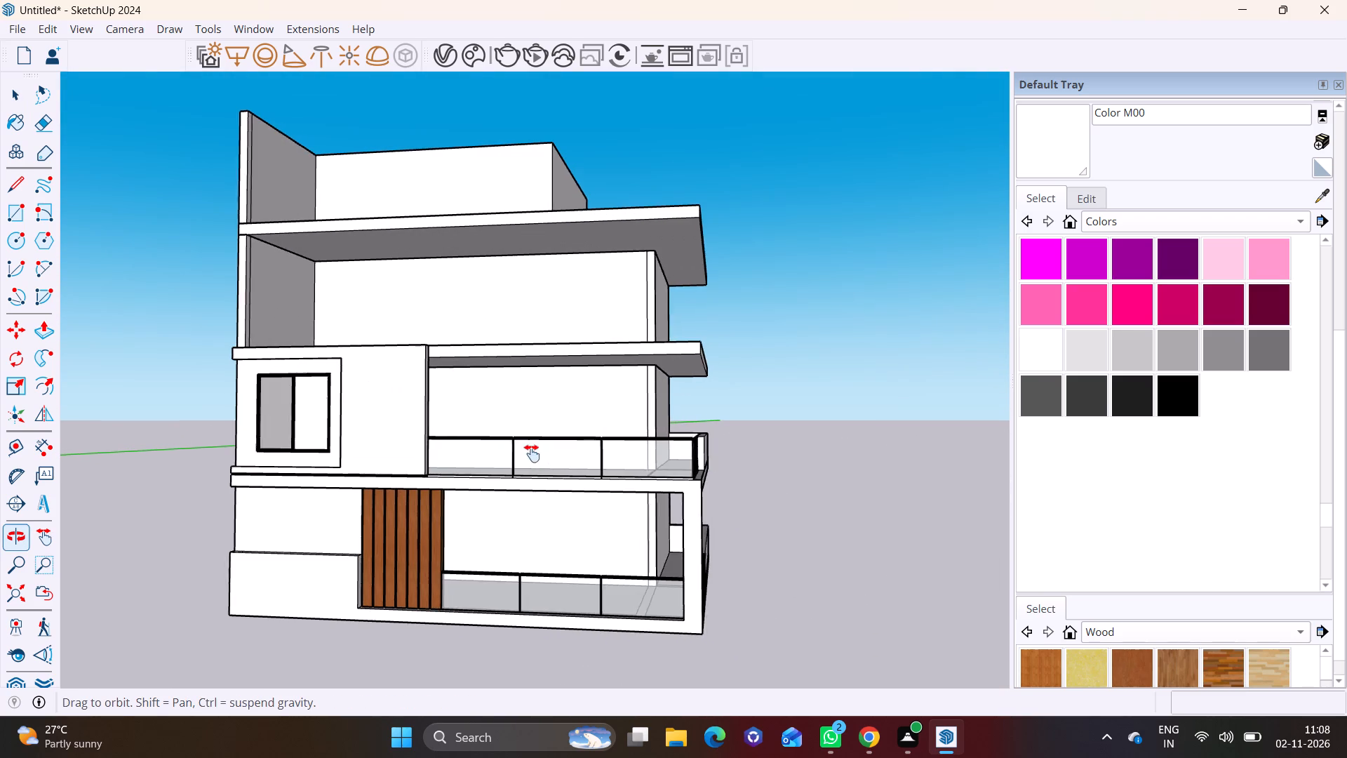
{"action": "middle_click_drag", "start_coordinate": [532, 453], "coordinate": [523, 422], "text": "shift"}
{"action": "scroll", "coordinate": [494, 419], "scroll_direction": "down", "scroll_amount": 3}
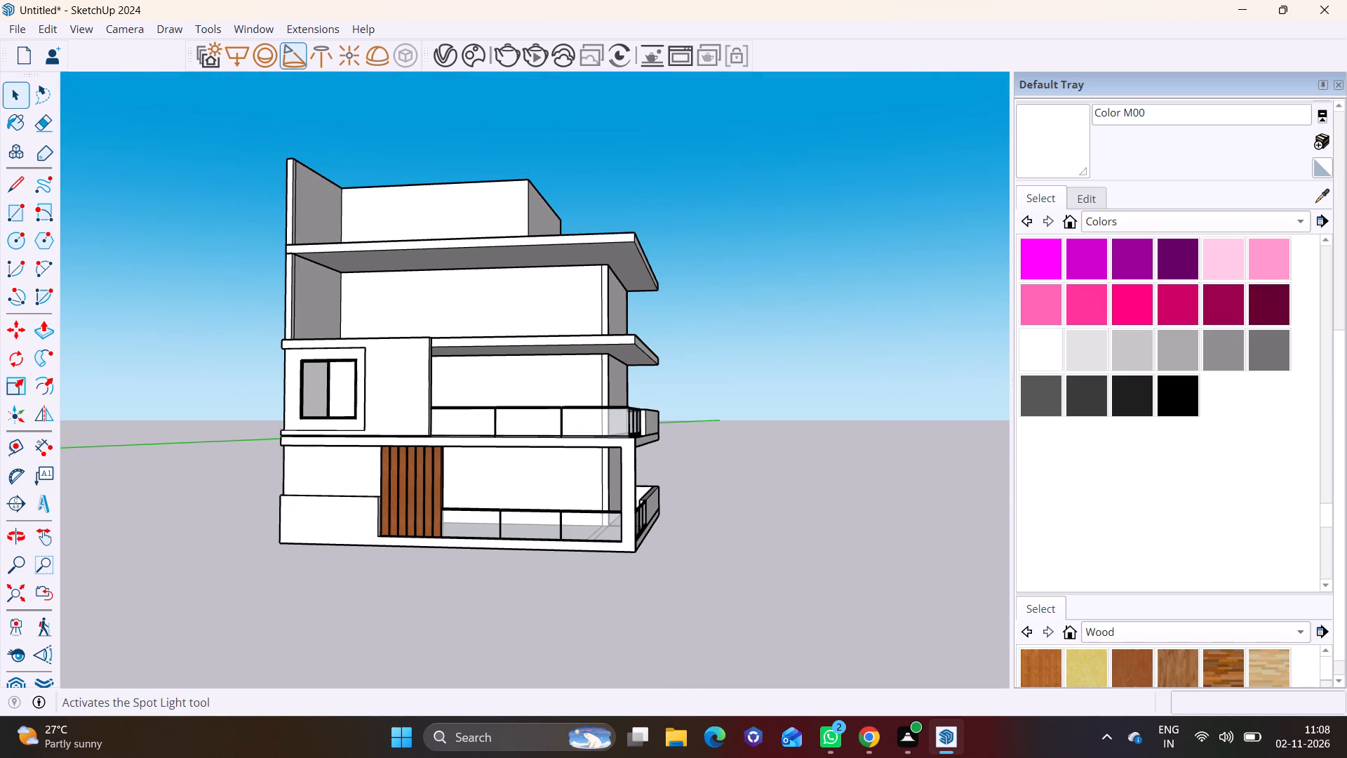
Search 3D Warehouse for "cnc cutting" models.
{"action": "left_click", "coordinate": [264, 28]}
{"action": "left_click", "coordinate": [302, 165]}
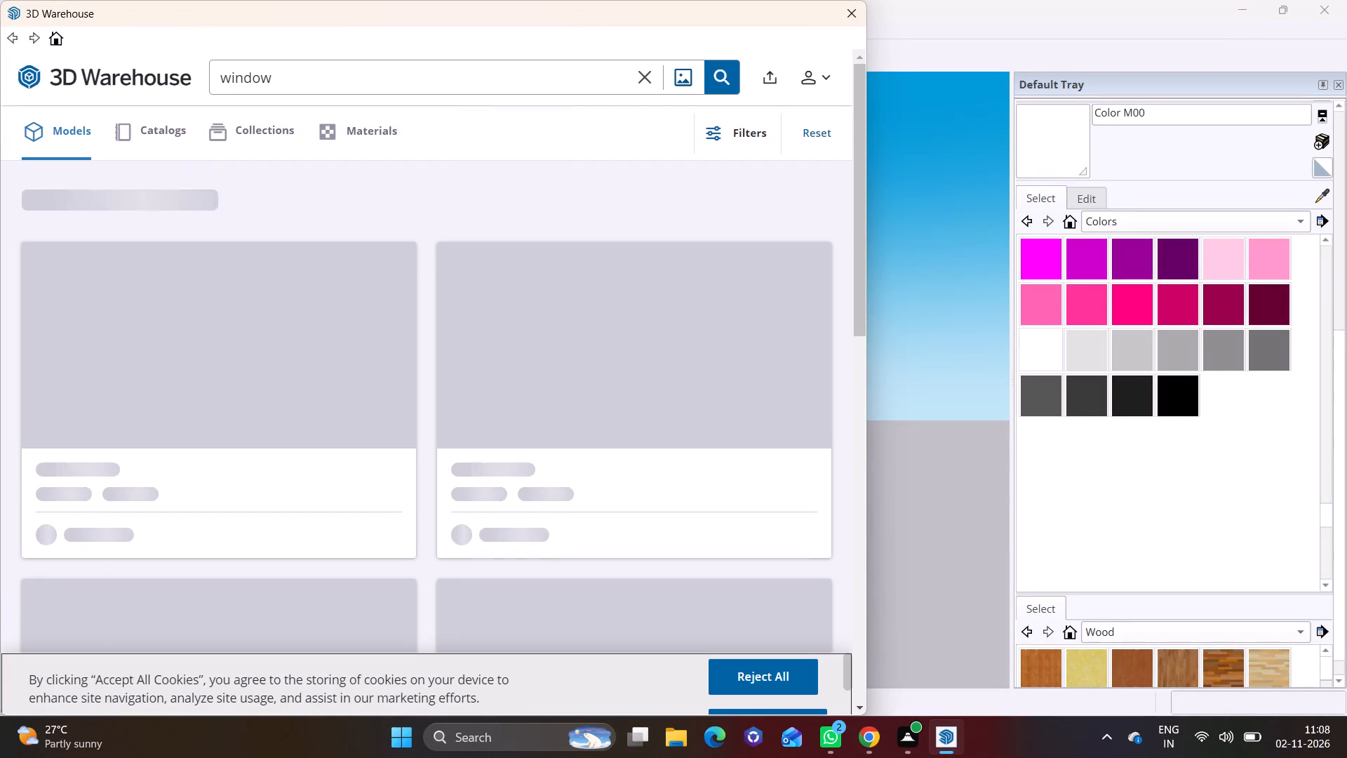
{"action": "left_click", "coordinate": [653, 75]}
{"action": "left_click", "coordinate": [514, 77]}
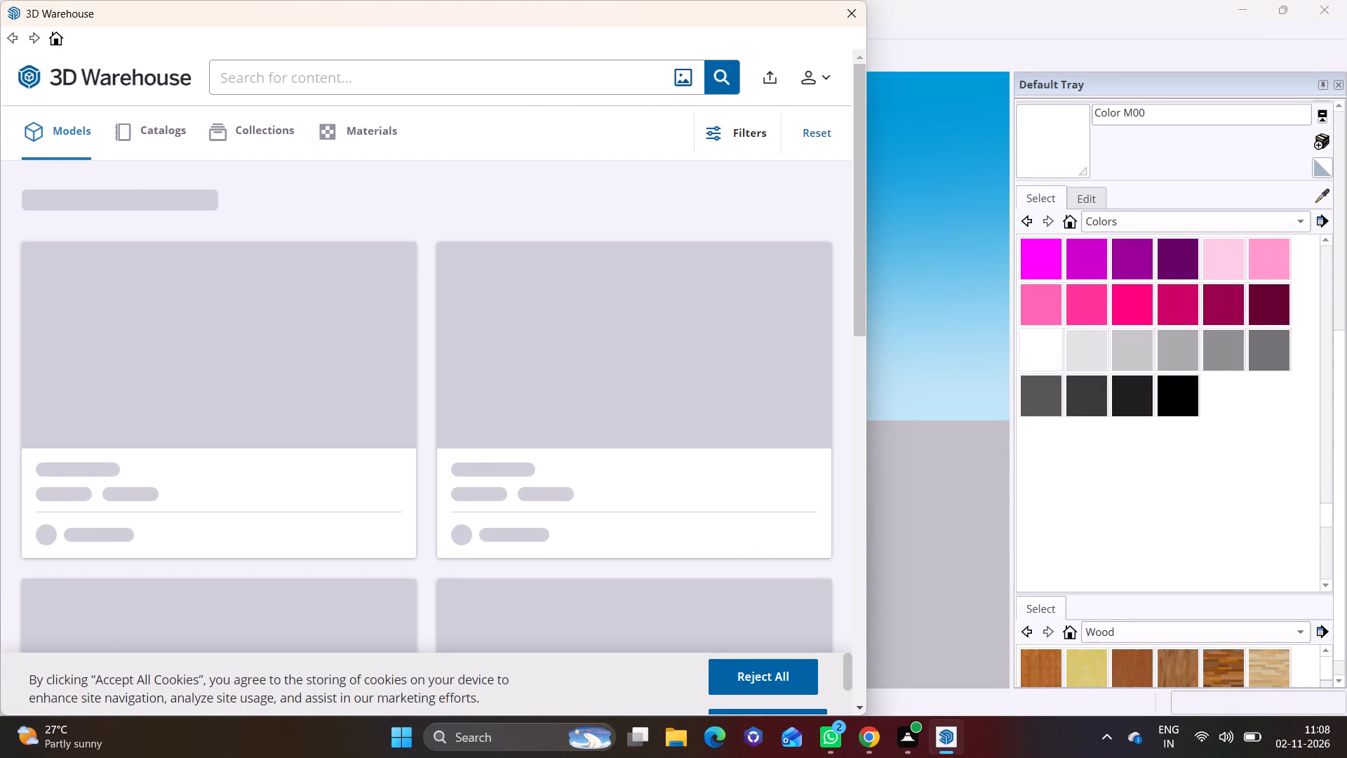
{"action": "type", "text": "cnc cutting"}
{"action": "left_click", "coordinate": [722, 67]}
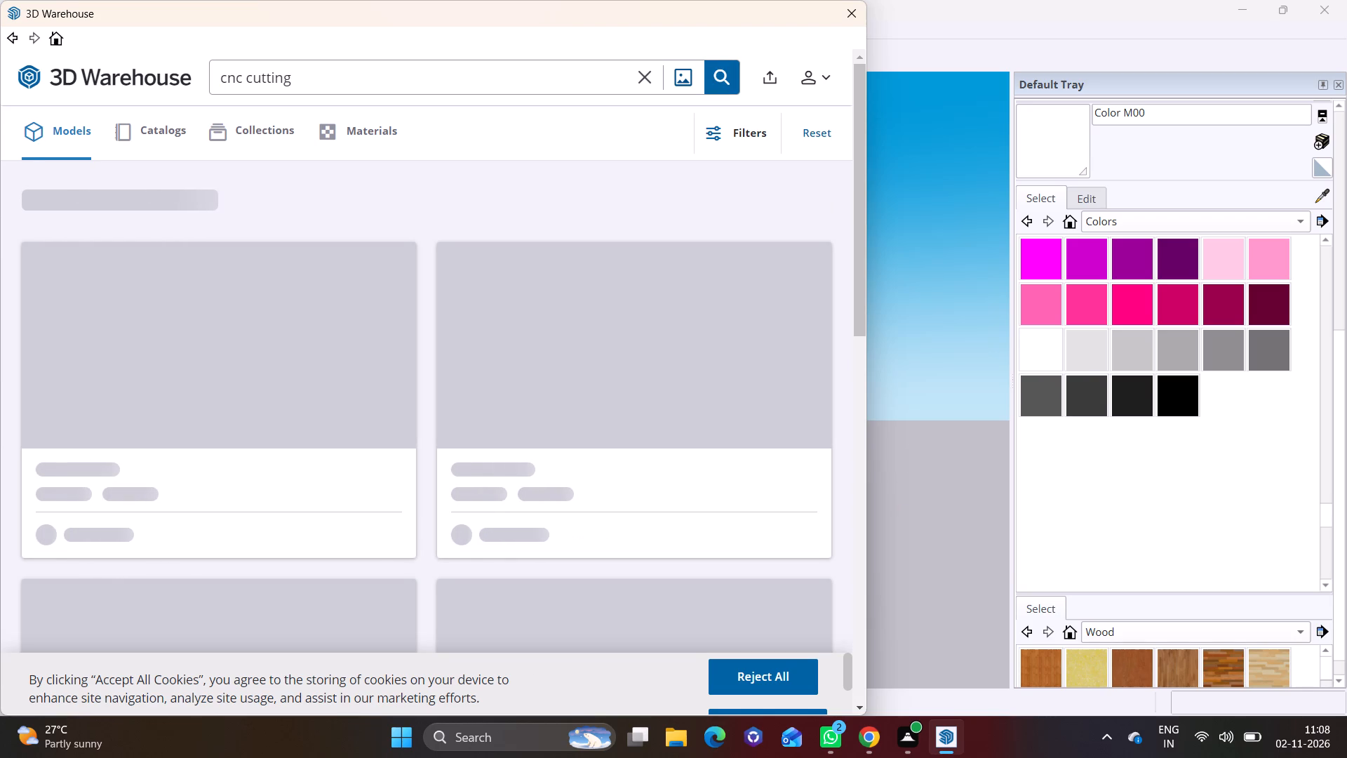
Load the CNC CUTTING TEXTURE model directly into the scene and place it on the ground beside the building.
{"action": "left_click", "coordinate": [861, 705]}
{"action": "left_click", "coordinate": [861, 705]}
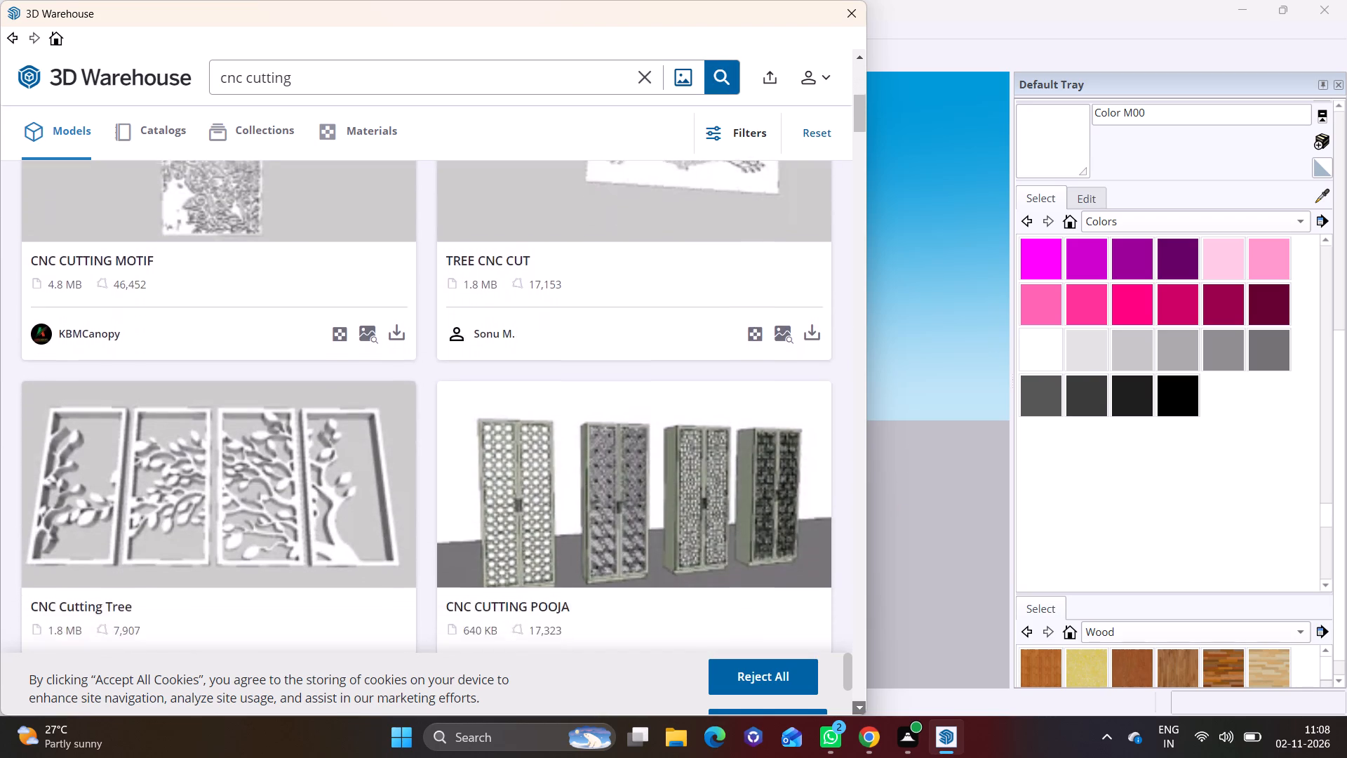
{"action": "left_click", "coordinate": [390, 571]}
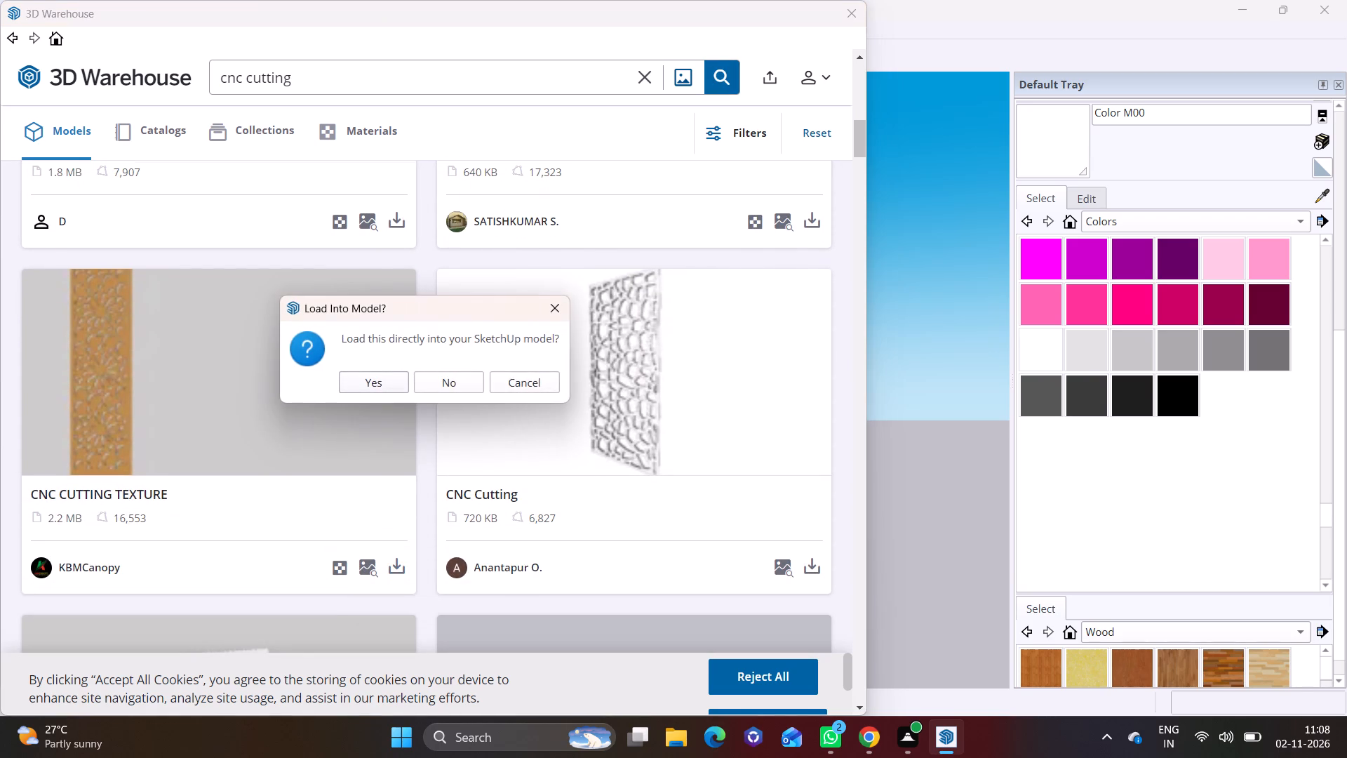
{"action": "left_click", "coordinate": [383, 380]}
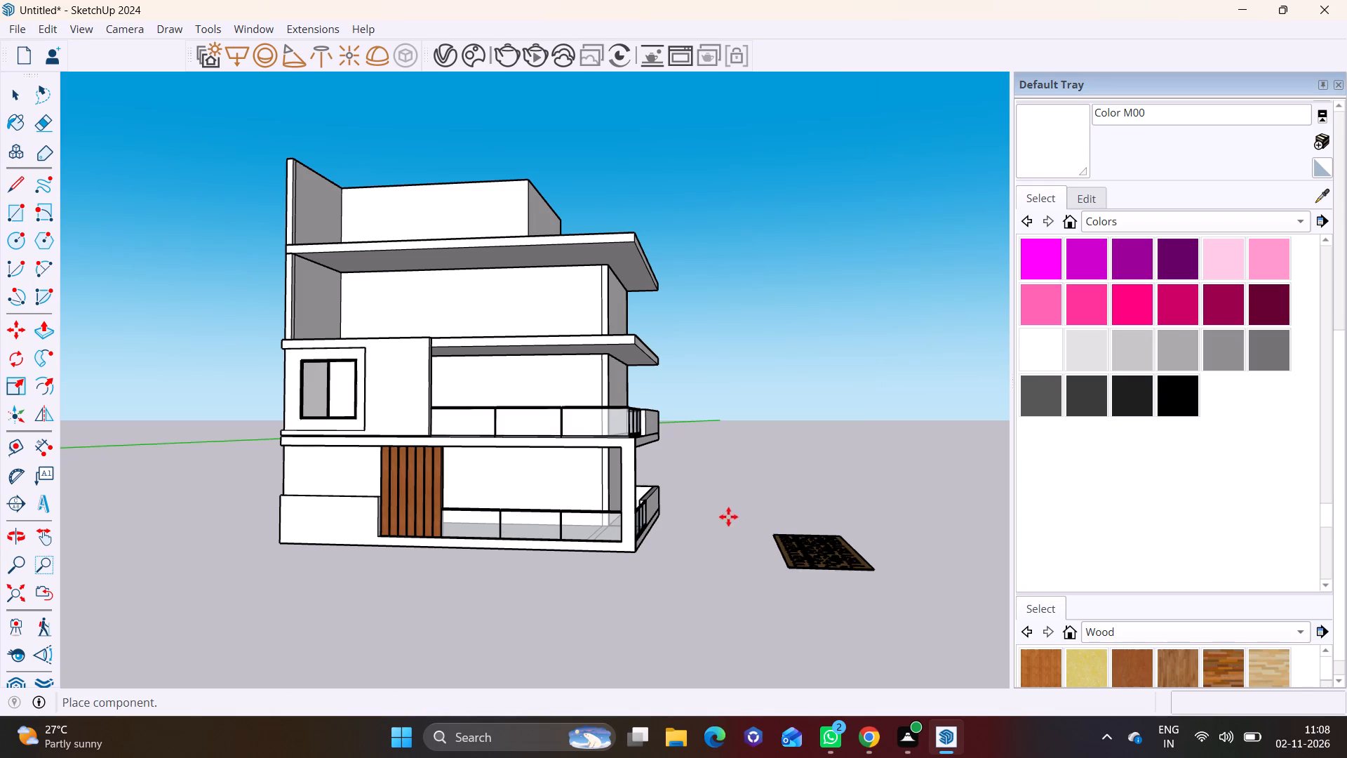
{"action": "scroll", "coordinate": [751, 519], "scroll_direction": "down", "scroll_amount": 16}
{"action": "left_click", "coordinate": [778, 544]}
{"action": "middle_click_drag", "start_coordinate": [728, 479], "coordinate": [716, 613]}
{"action": "scroll", "coordinate": [683, 500], "scroll_direction": "down", "scroll_amount": 4}
{"action": "key", "text": "space"}
{"action": "scroll", "coordinate": [716, 472], "scroll_direction": "down", "scroll_amount": 18}
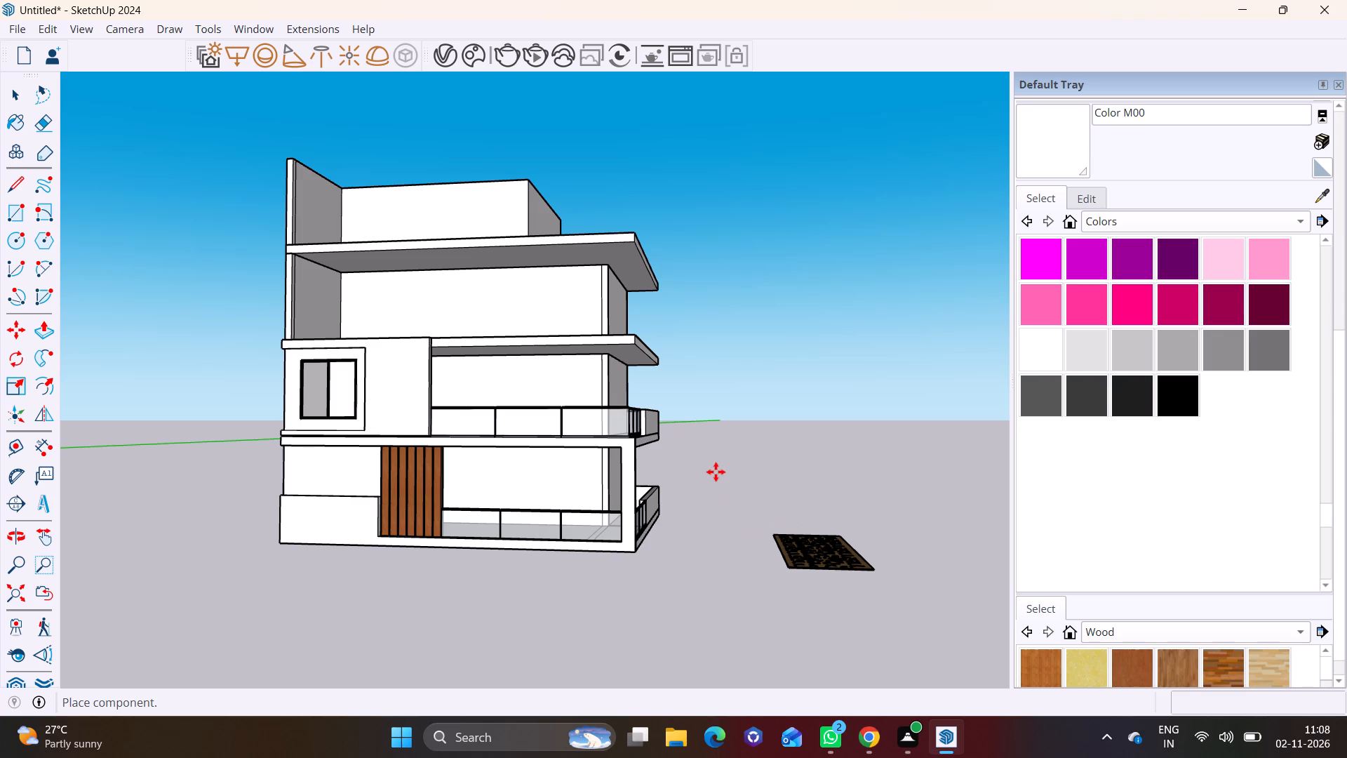
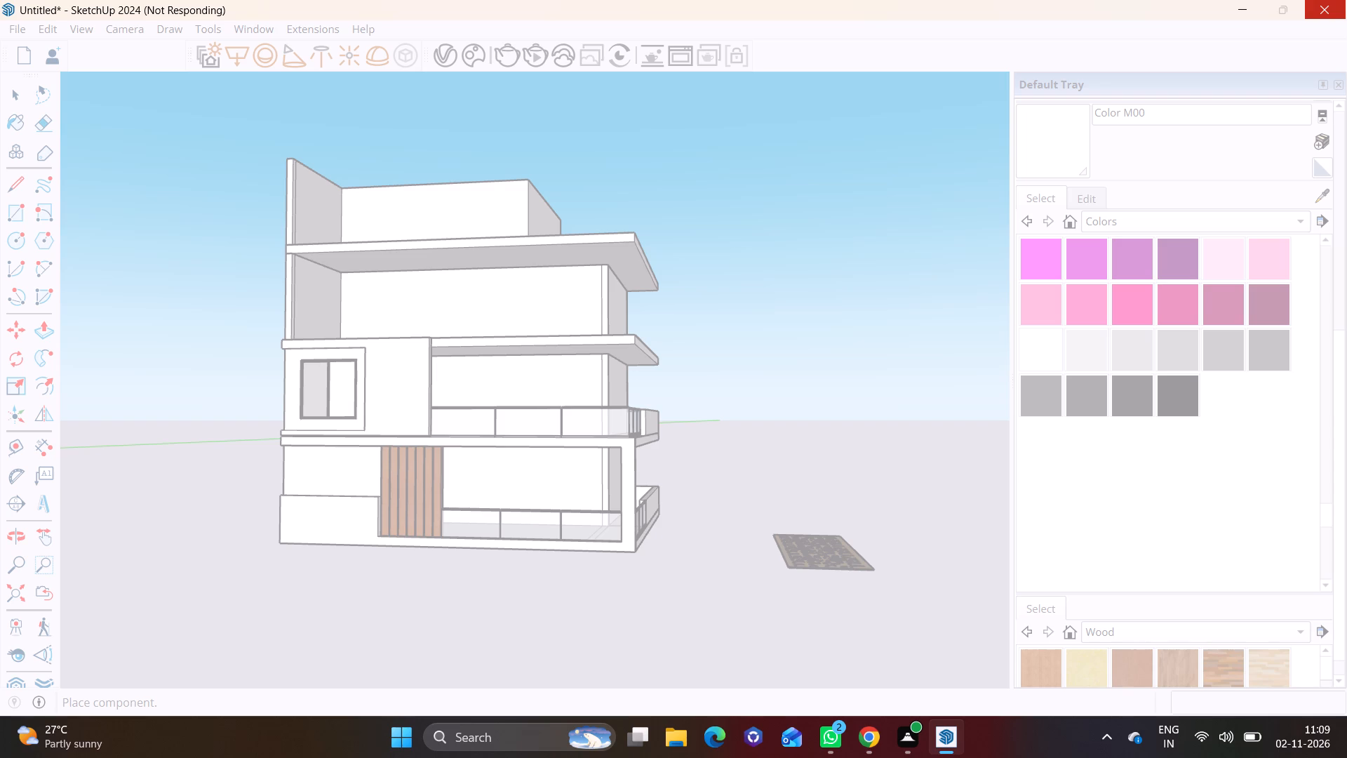
Close the unresponsive SketchUp program.
{"action": "left_click", "coordinate": [631, 380]}
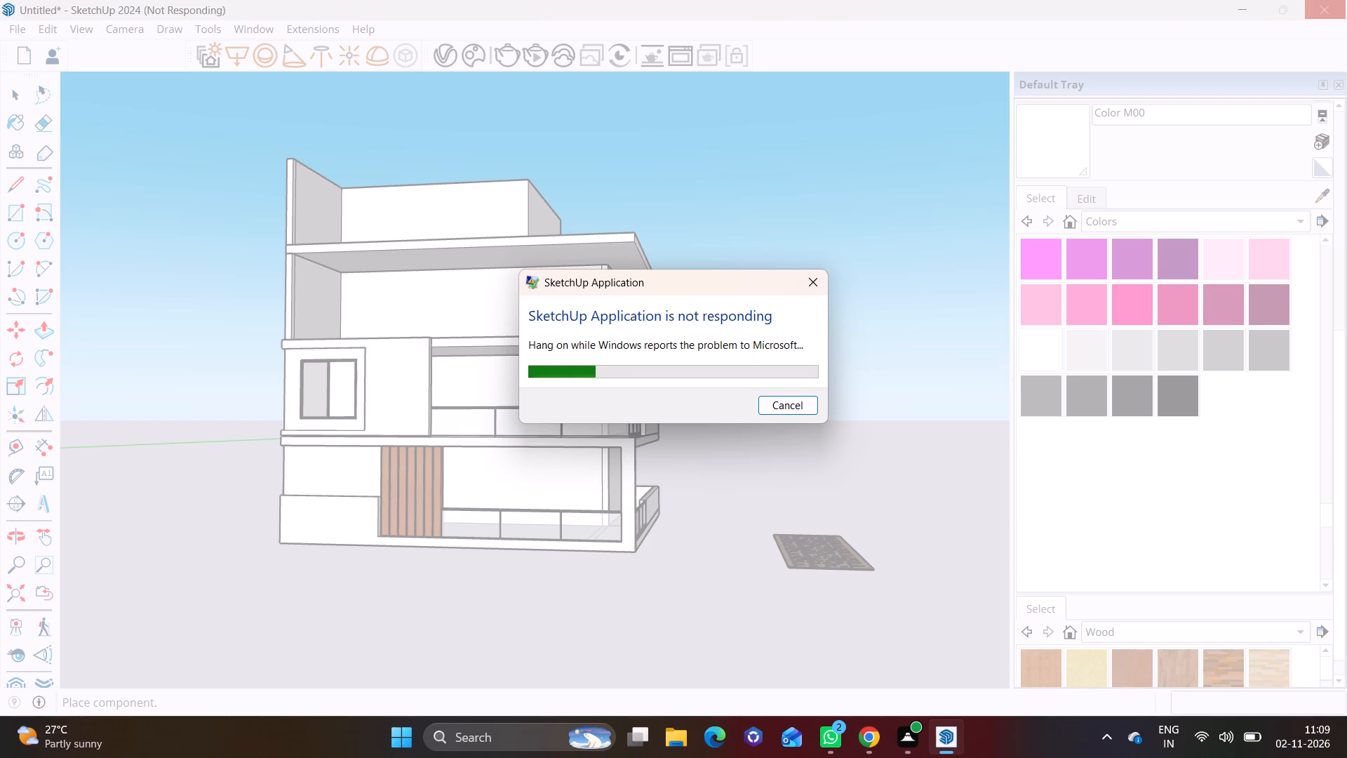
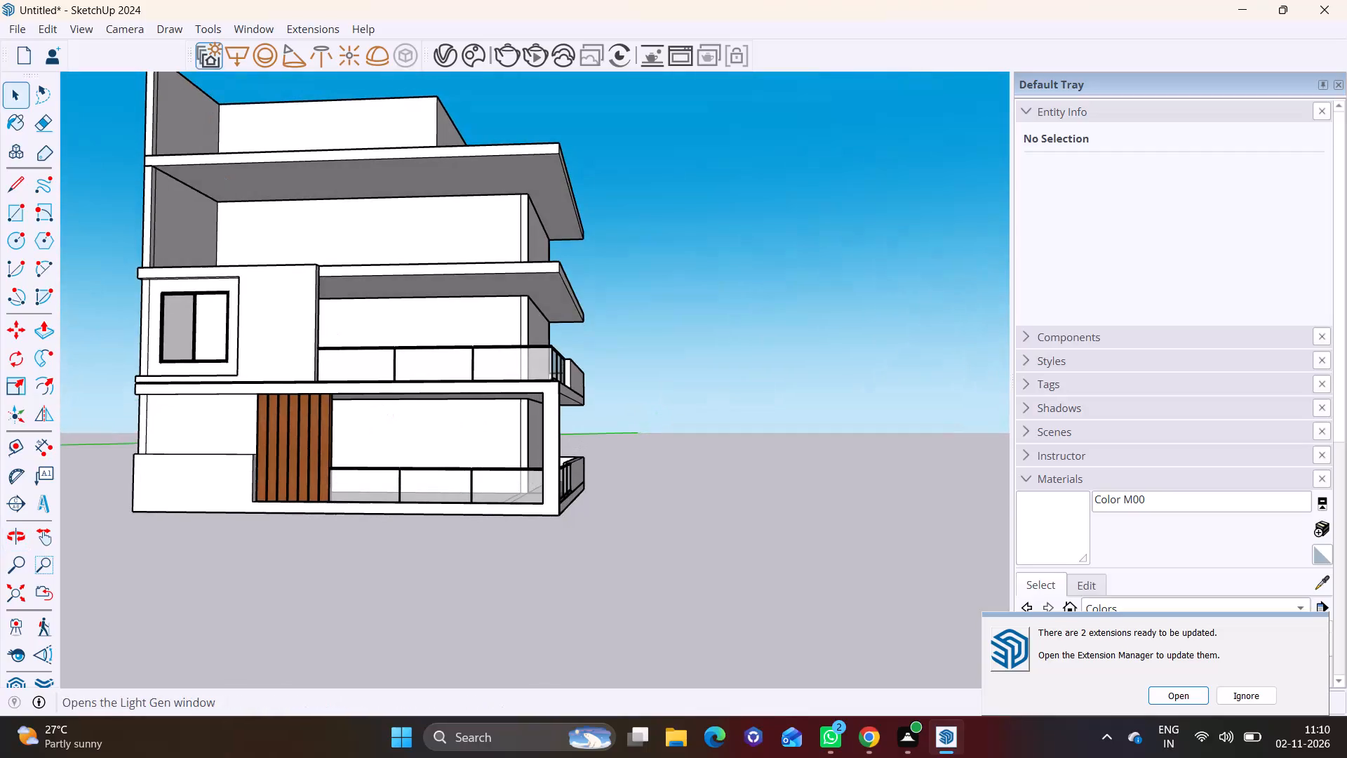
Search 3D Warehouse for "cnc cutting".
{"action": "left_click", "coordinate": [264, 27]}
{"action": "left_click", "coordinate": [292, 169]}
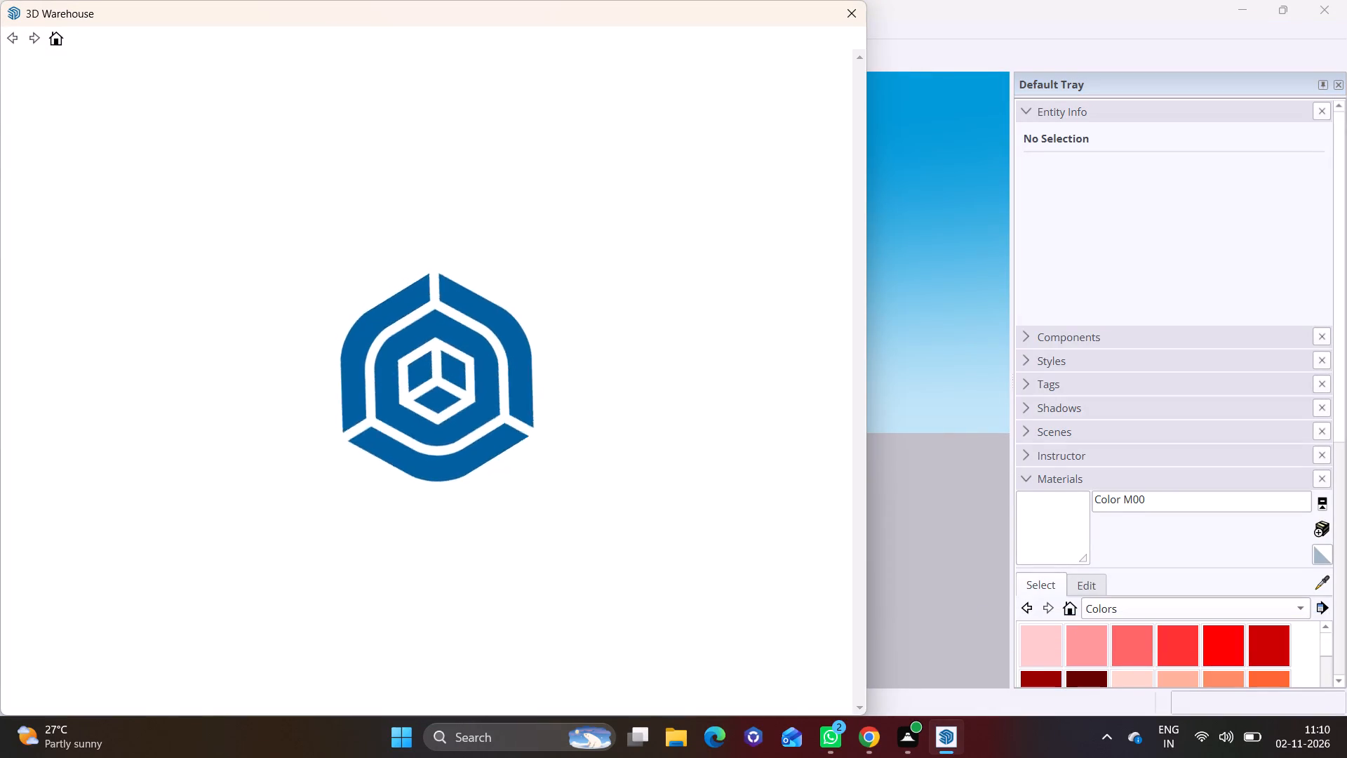
{"action": "left_click", "coordinate": [370, 64]}
{"action": "type", "text": "cnc cut"}
{"action": "type", "text": "ting"}
{"action": "left_click", "coordinate": [716, 73]}
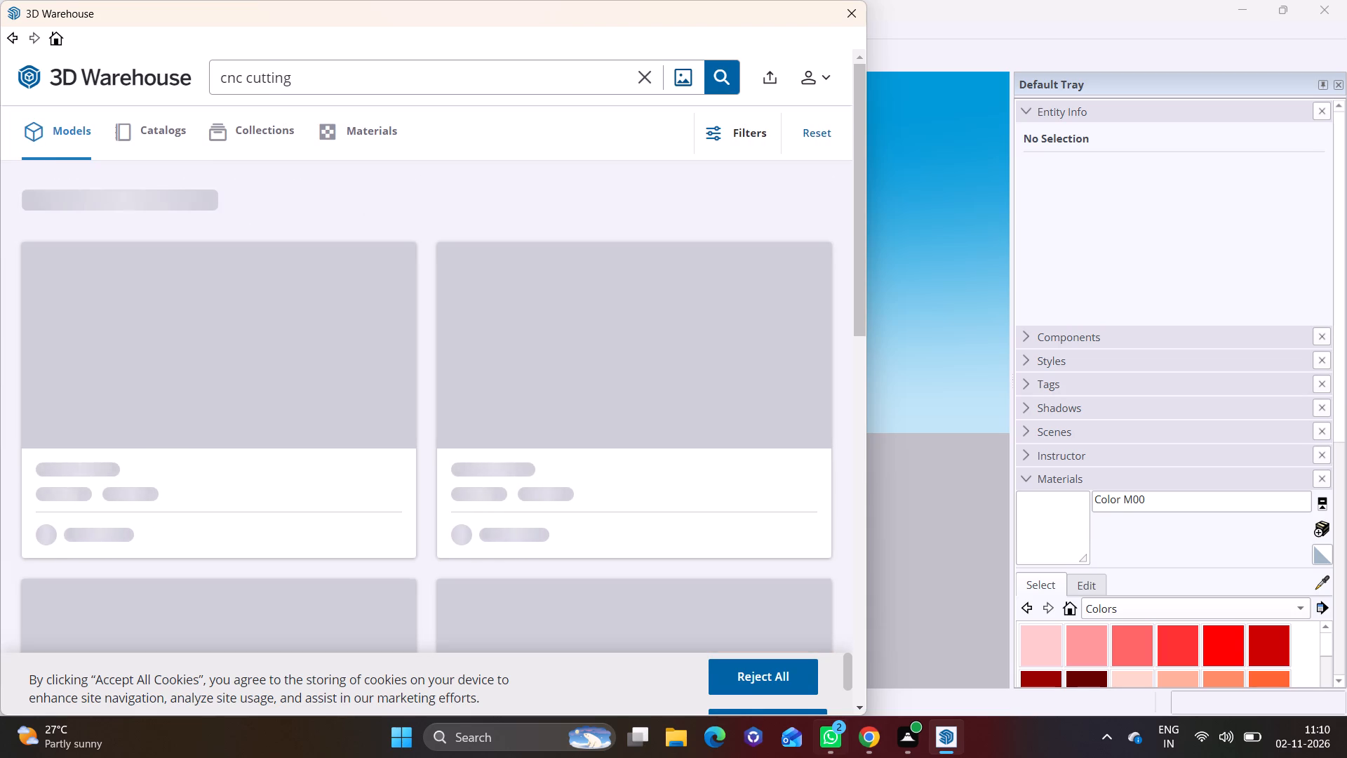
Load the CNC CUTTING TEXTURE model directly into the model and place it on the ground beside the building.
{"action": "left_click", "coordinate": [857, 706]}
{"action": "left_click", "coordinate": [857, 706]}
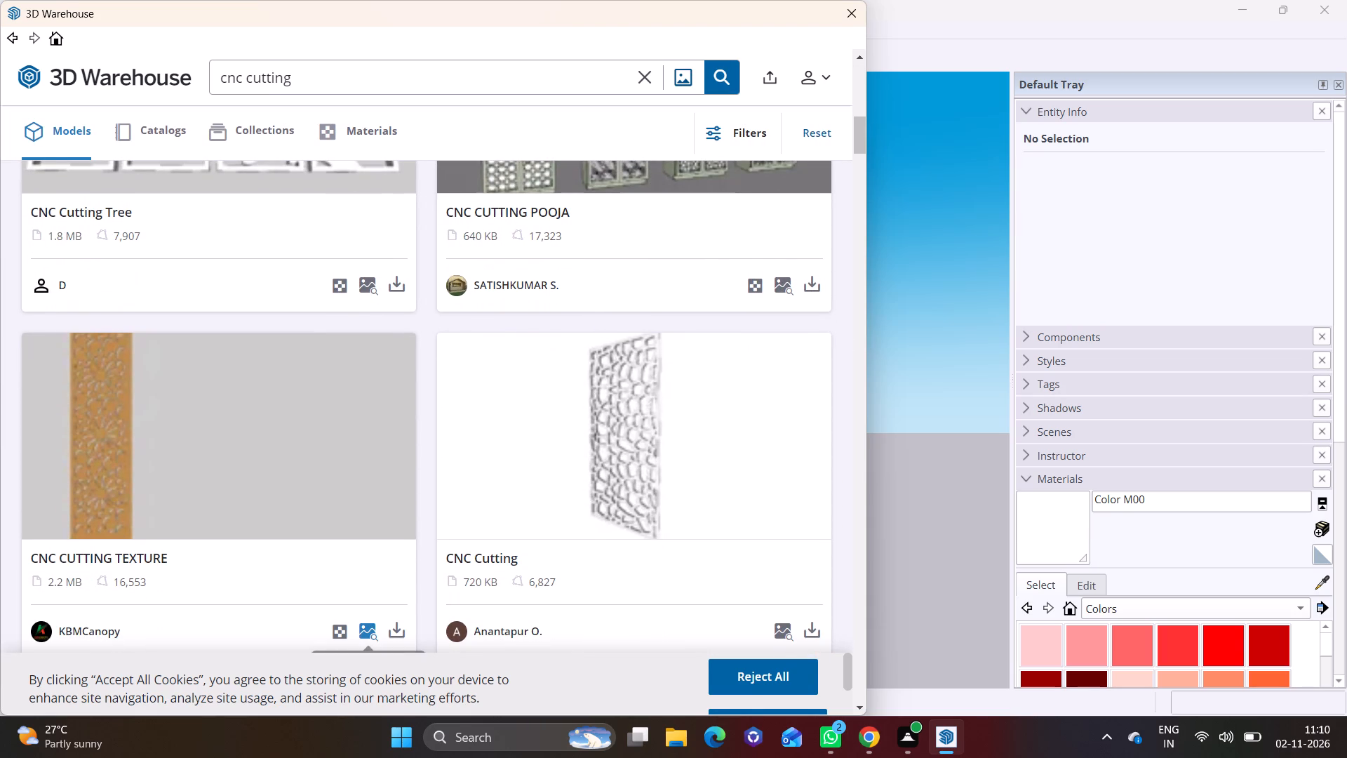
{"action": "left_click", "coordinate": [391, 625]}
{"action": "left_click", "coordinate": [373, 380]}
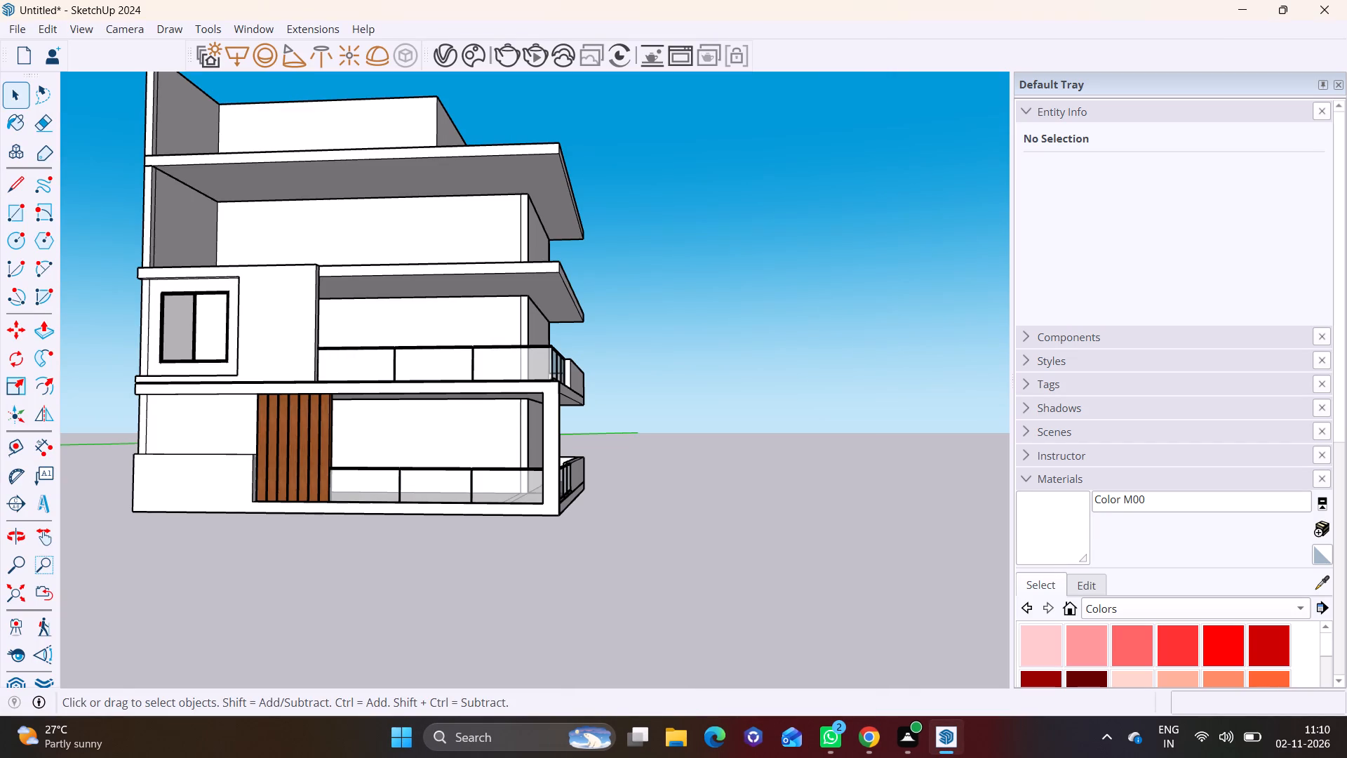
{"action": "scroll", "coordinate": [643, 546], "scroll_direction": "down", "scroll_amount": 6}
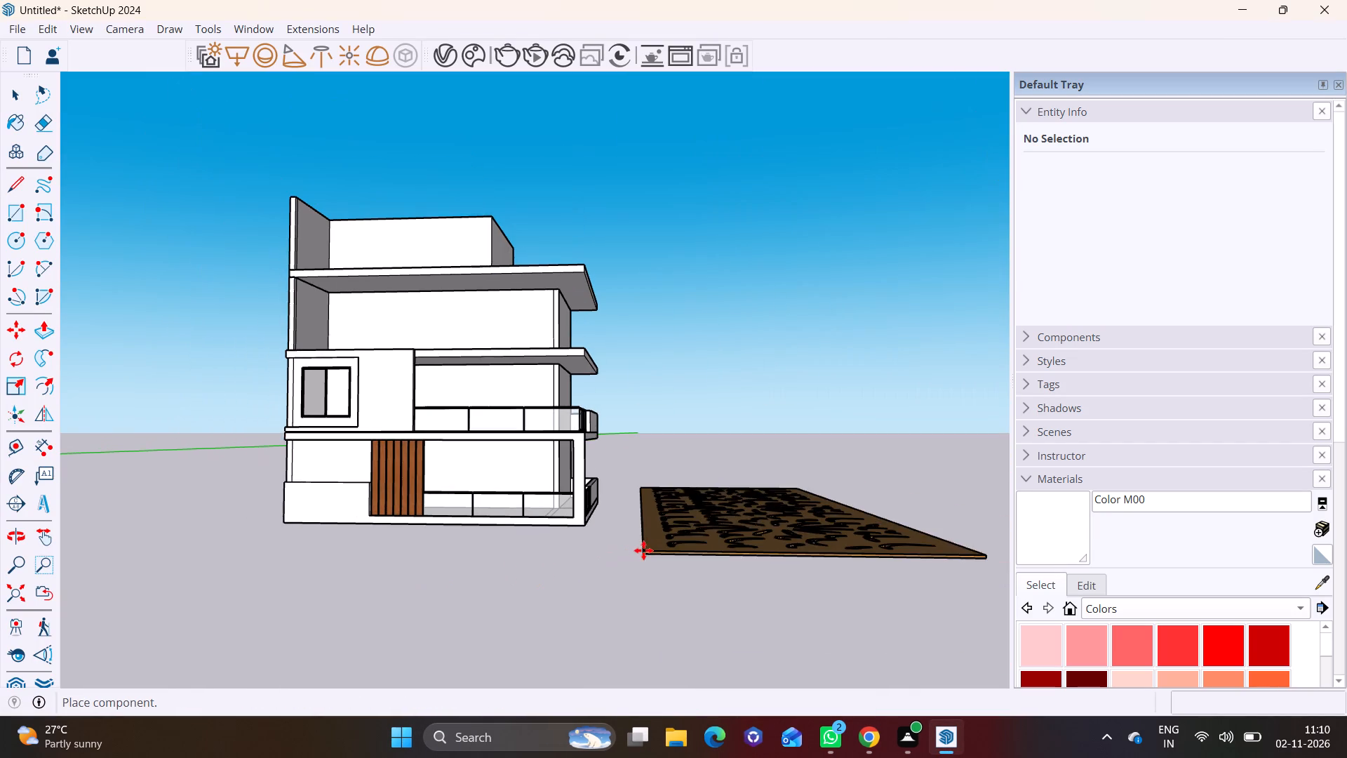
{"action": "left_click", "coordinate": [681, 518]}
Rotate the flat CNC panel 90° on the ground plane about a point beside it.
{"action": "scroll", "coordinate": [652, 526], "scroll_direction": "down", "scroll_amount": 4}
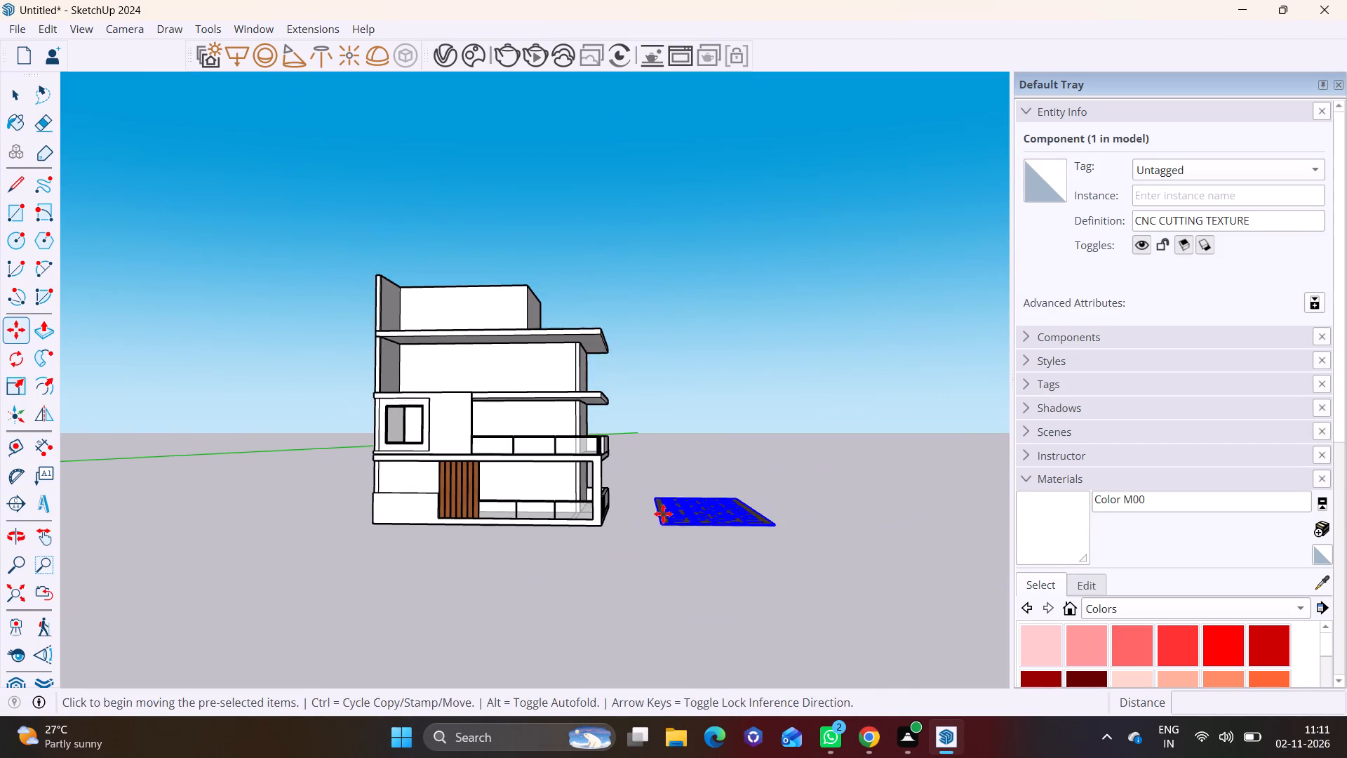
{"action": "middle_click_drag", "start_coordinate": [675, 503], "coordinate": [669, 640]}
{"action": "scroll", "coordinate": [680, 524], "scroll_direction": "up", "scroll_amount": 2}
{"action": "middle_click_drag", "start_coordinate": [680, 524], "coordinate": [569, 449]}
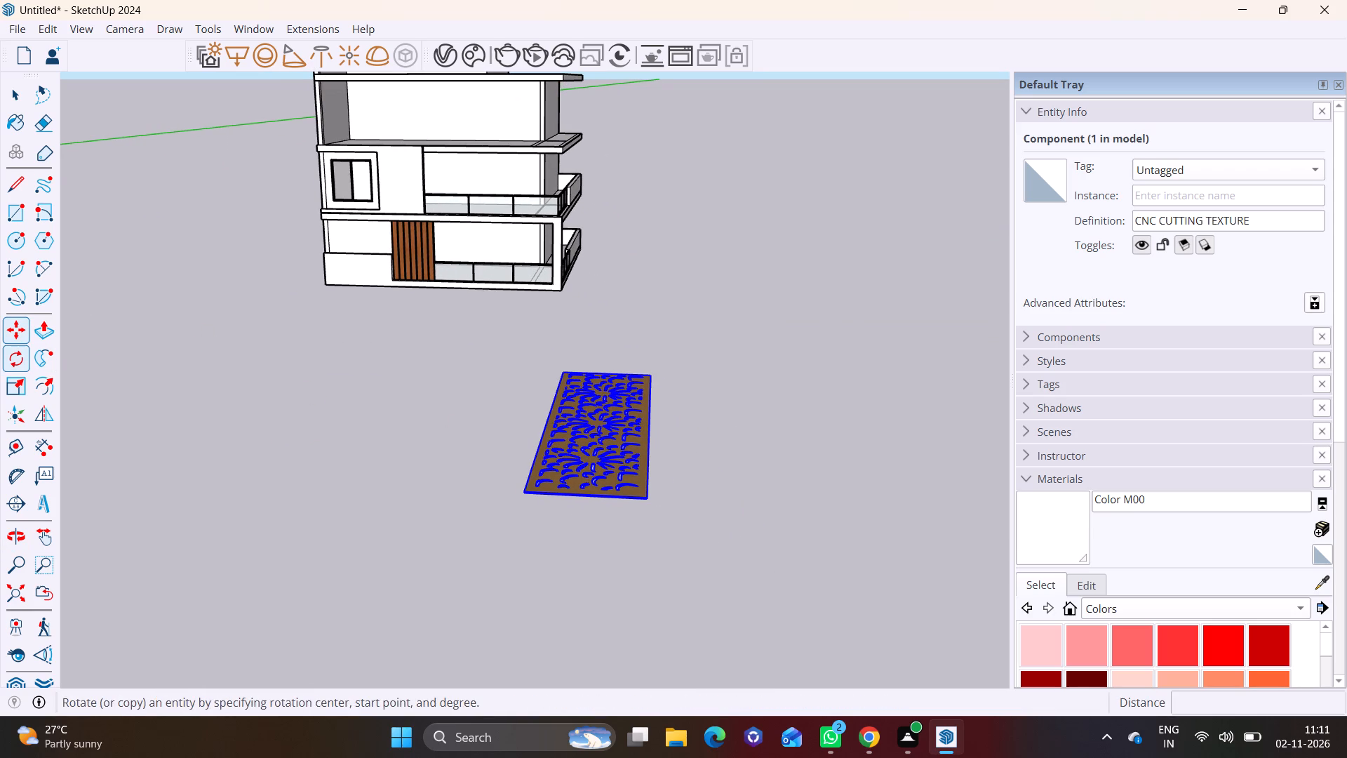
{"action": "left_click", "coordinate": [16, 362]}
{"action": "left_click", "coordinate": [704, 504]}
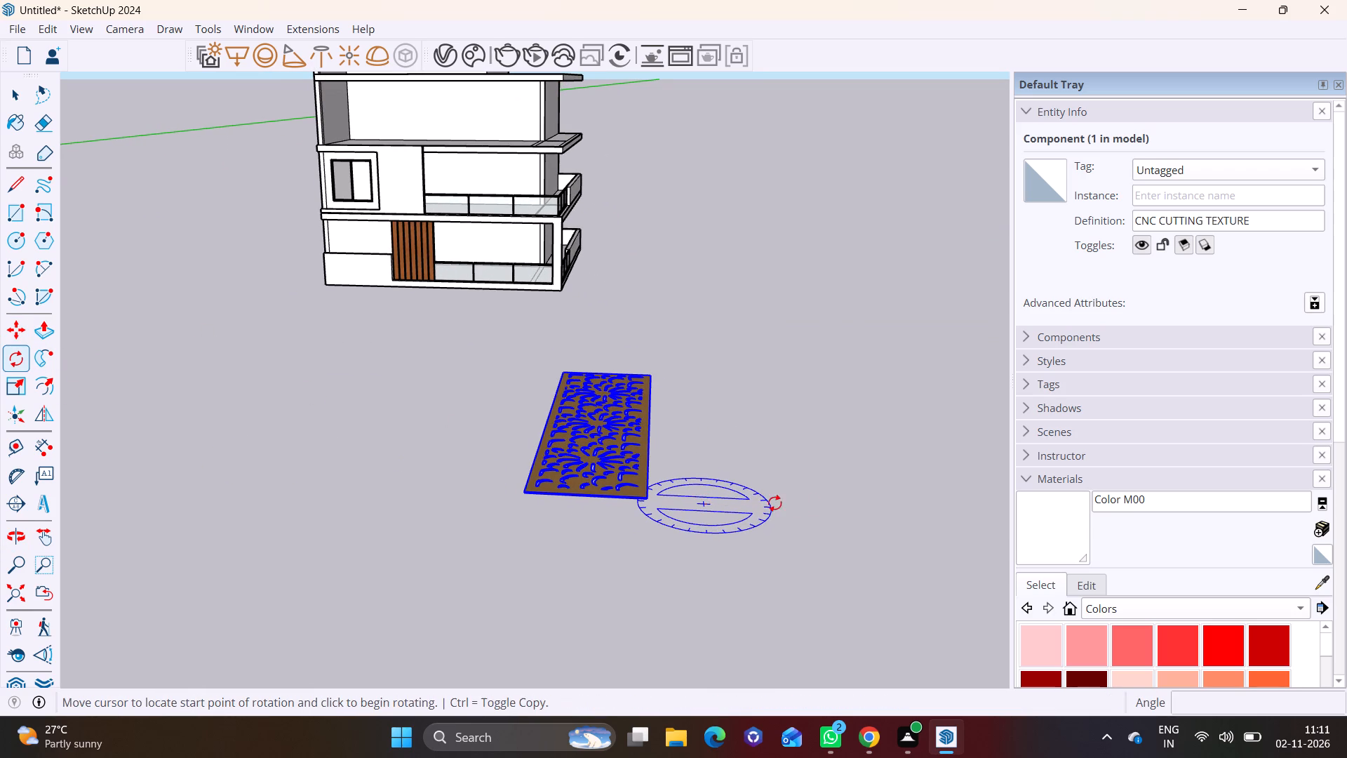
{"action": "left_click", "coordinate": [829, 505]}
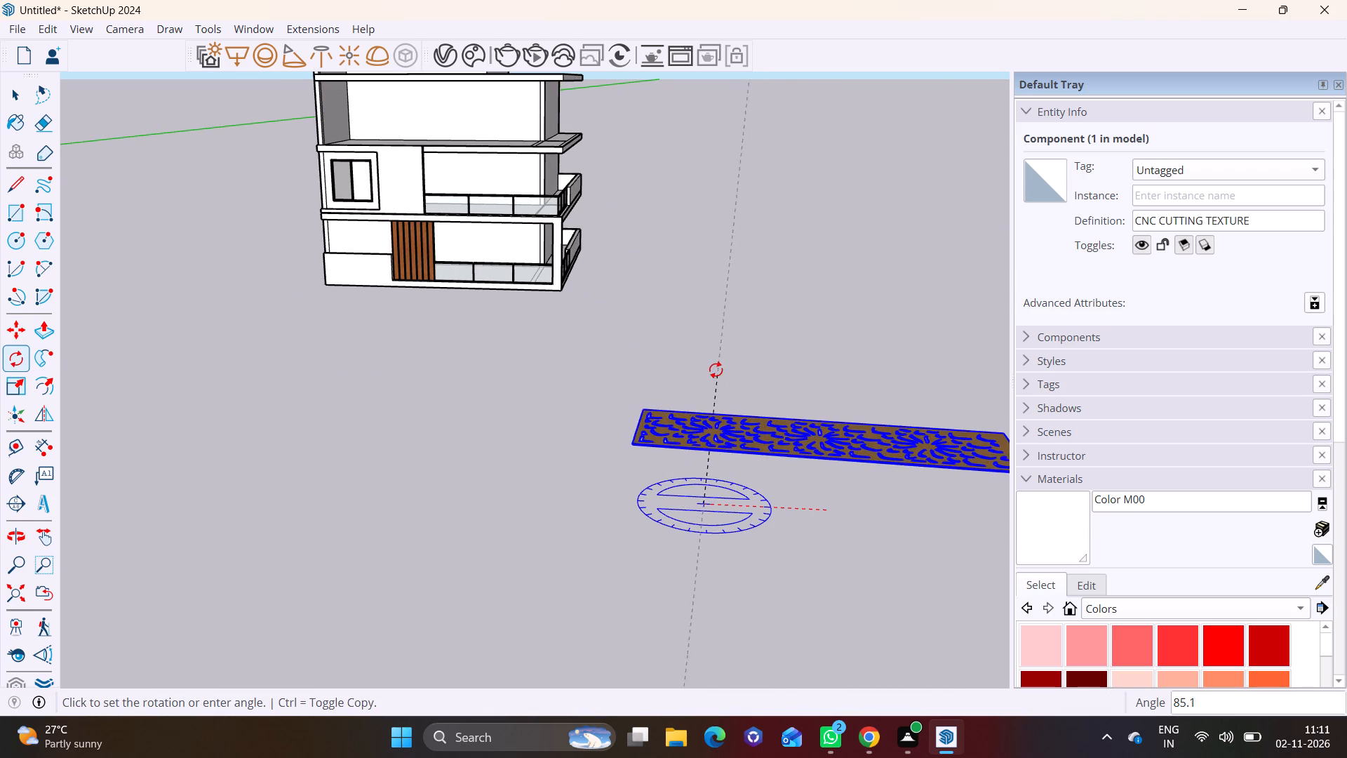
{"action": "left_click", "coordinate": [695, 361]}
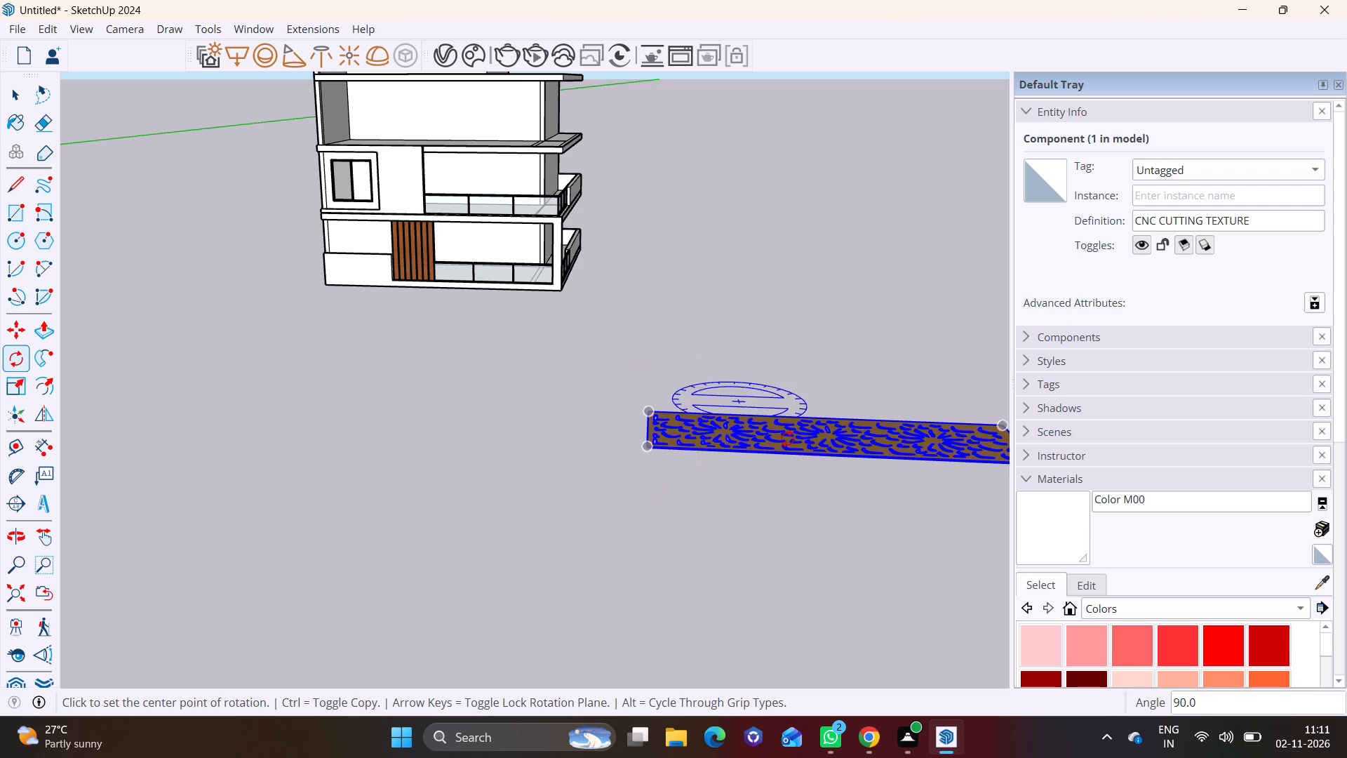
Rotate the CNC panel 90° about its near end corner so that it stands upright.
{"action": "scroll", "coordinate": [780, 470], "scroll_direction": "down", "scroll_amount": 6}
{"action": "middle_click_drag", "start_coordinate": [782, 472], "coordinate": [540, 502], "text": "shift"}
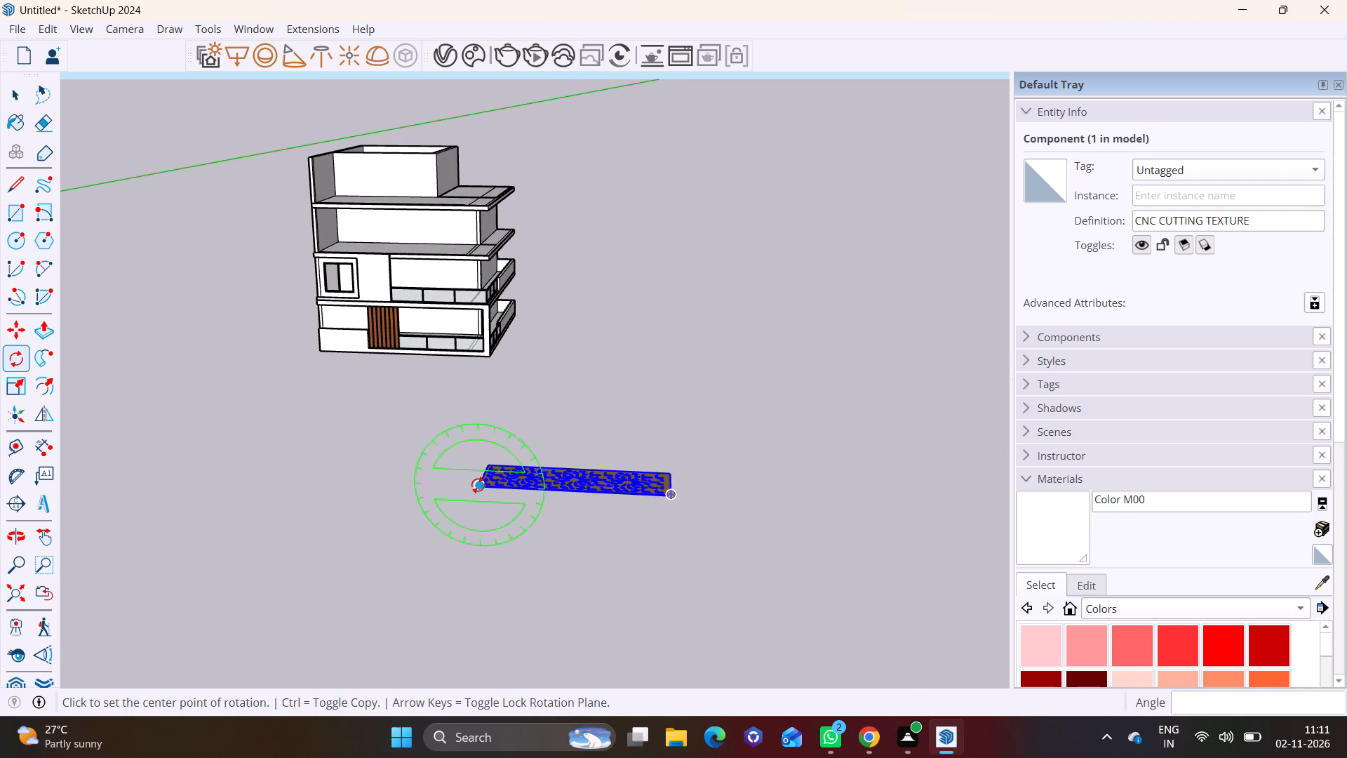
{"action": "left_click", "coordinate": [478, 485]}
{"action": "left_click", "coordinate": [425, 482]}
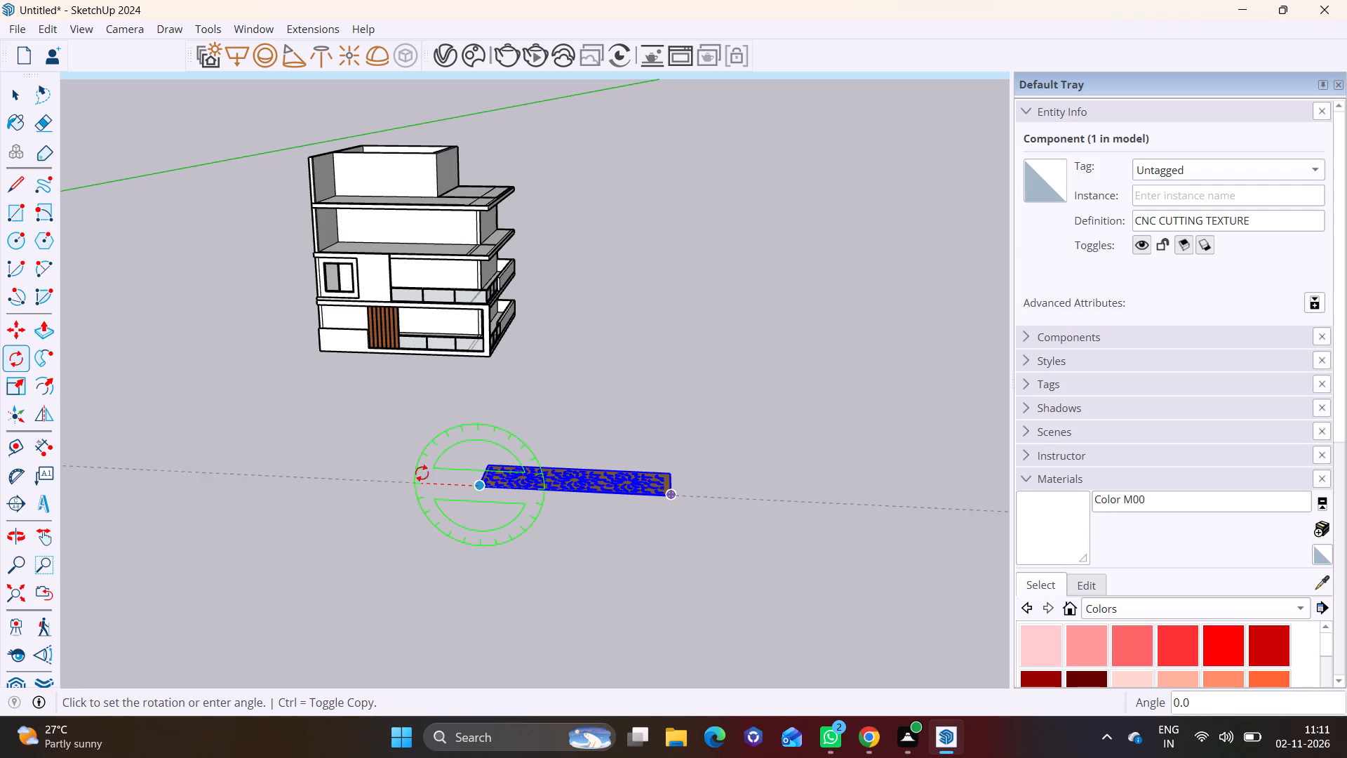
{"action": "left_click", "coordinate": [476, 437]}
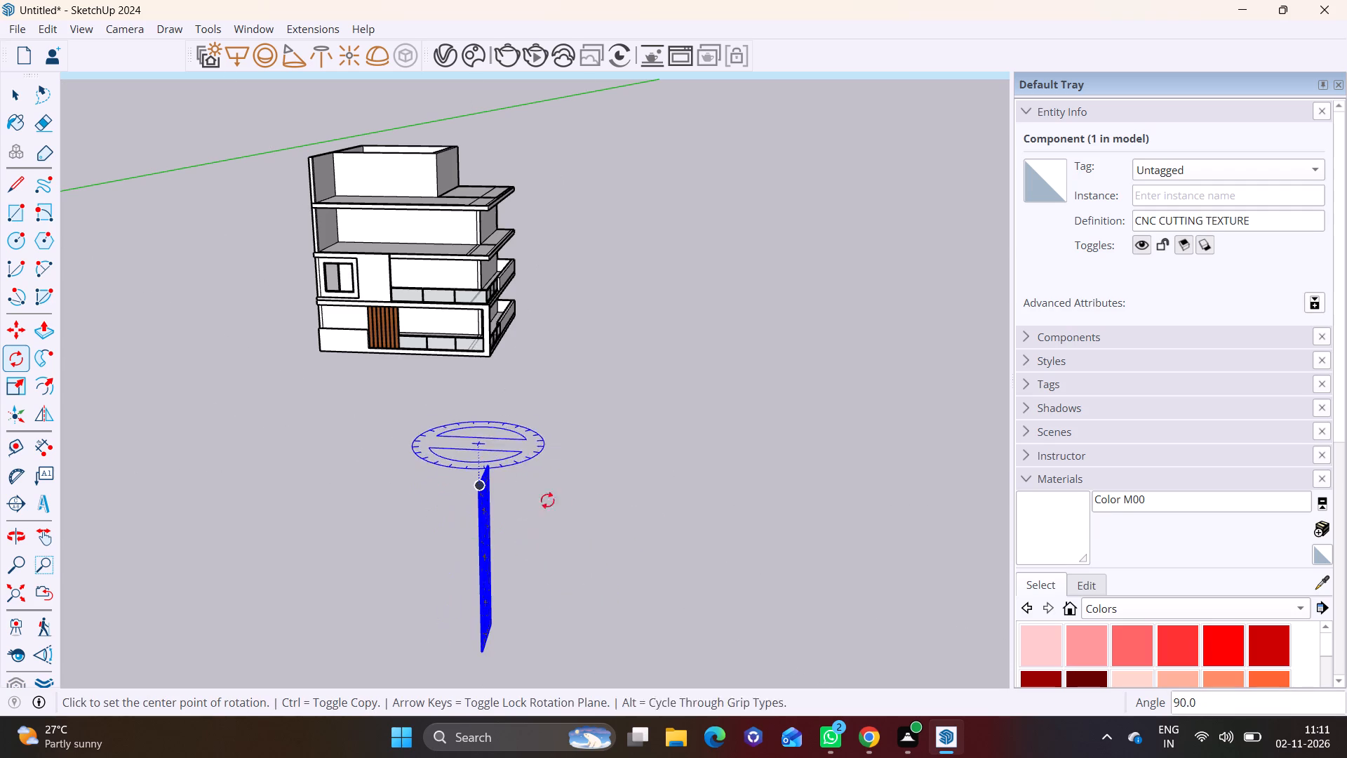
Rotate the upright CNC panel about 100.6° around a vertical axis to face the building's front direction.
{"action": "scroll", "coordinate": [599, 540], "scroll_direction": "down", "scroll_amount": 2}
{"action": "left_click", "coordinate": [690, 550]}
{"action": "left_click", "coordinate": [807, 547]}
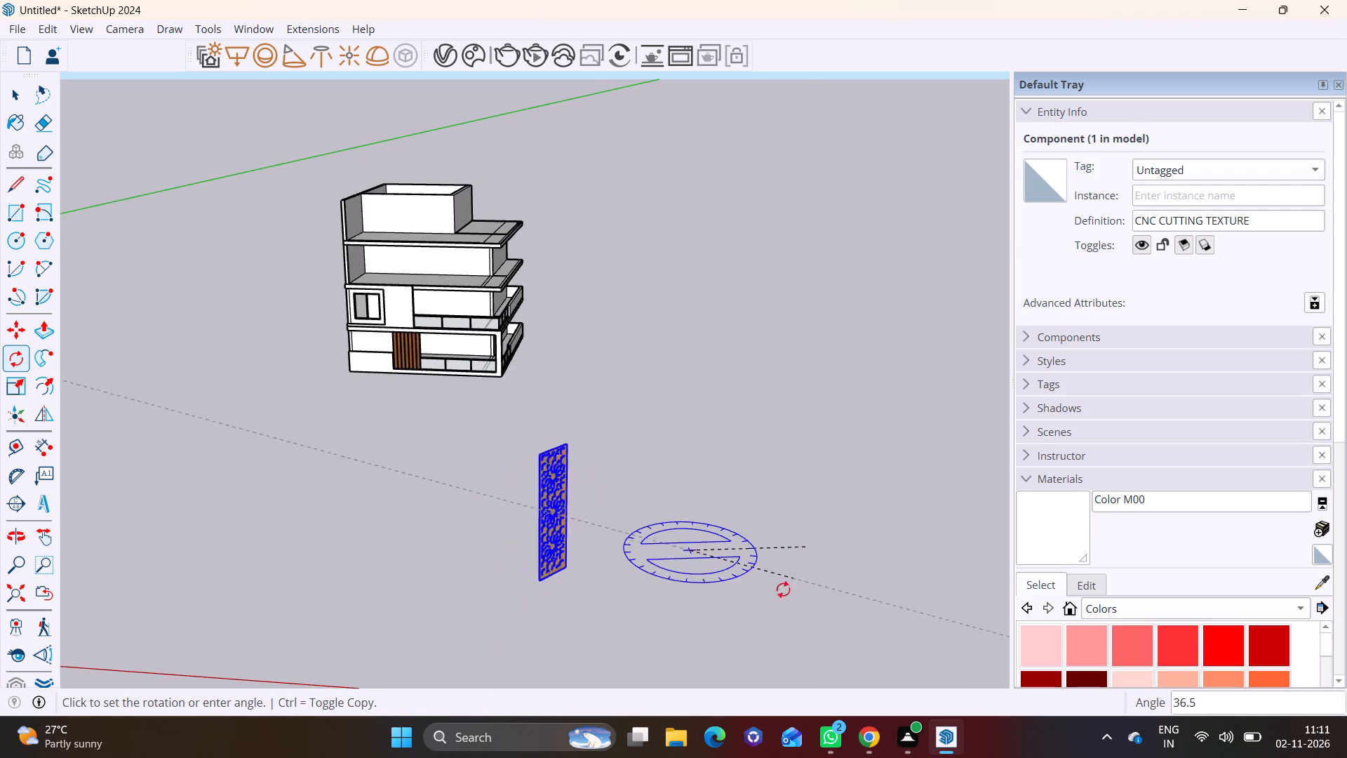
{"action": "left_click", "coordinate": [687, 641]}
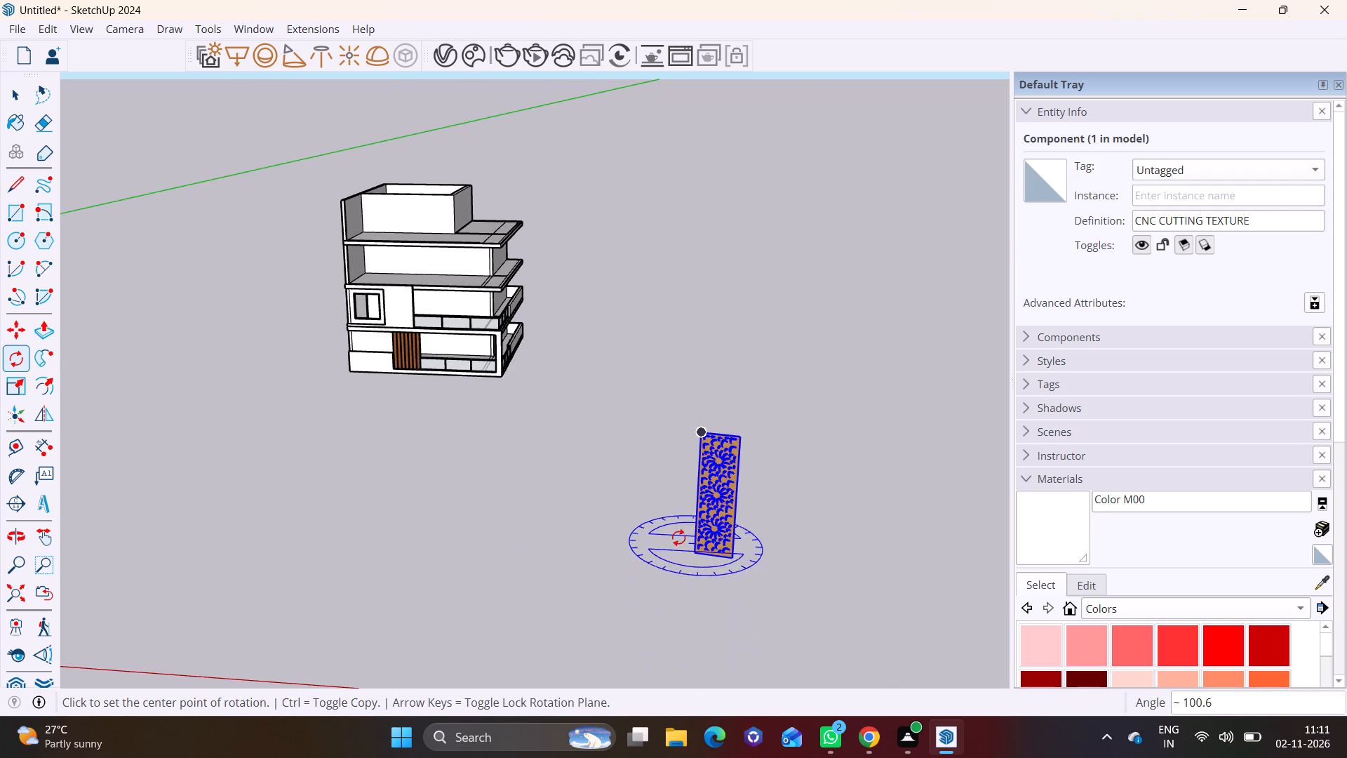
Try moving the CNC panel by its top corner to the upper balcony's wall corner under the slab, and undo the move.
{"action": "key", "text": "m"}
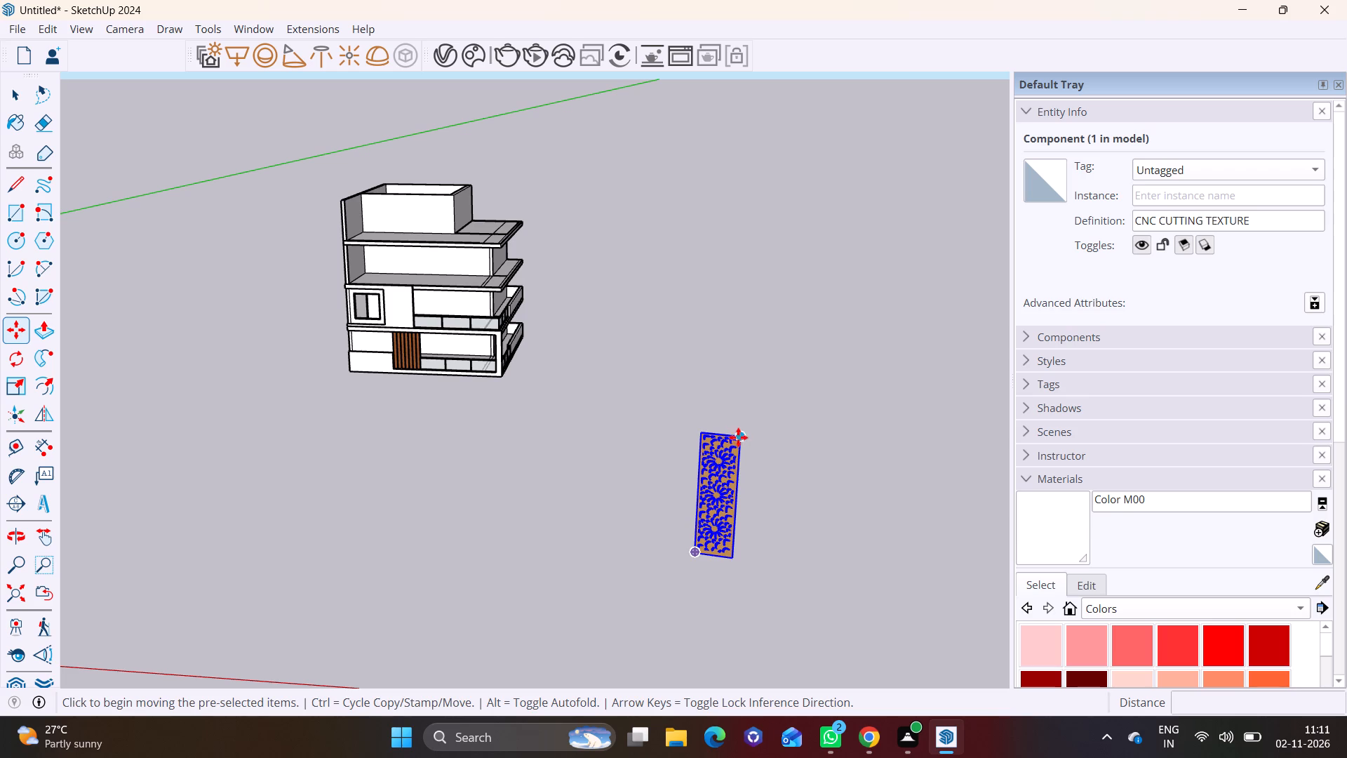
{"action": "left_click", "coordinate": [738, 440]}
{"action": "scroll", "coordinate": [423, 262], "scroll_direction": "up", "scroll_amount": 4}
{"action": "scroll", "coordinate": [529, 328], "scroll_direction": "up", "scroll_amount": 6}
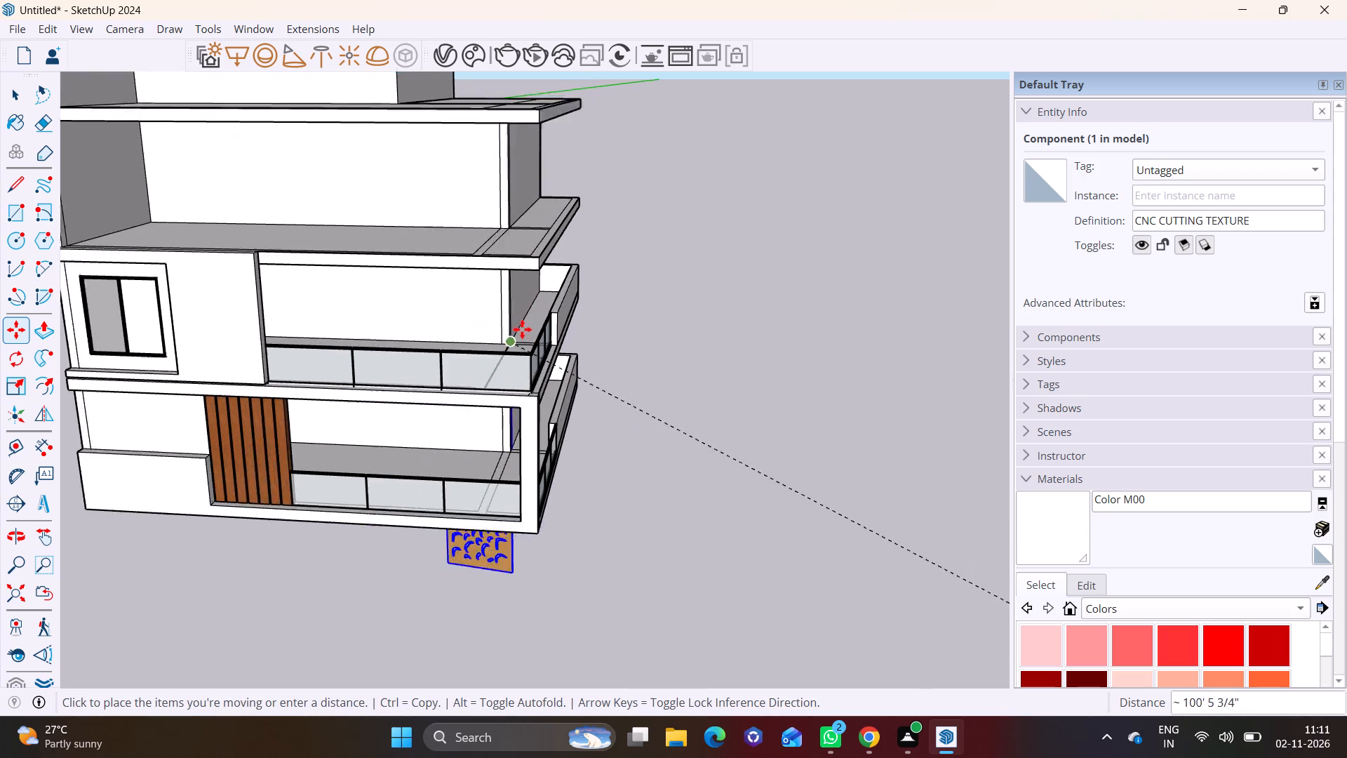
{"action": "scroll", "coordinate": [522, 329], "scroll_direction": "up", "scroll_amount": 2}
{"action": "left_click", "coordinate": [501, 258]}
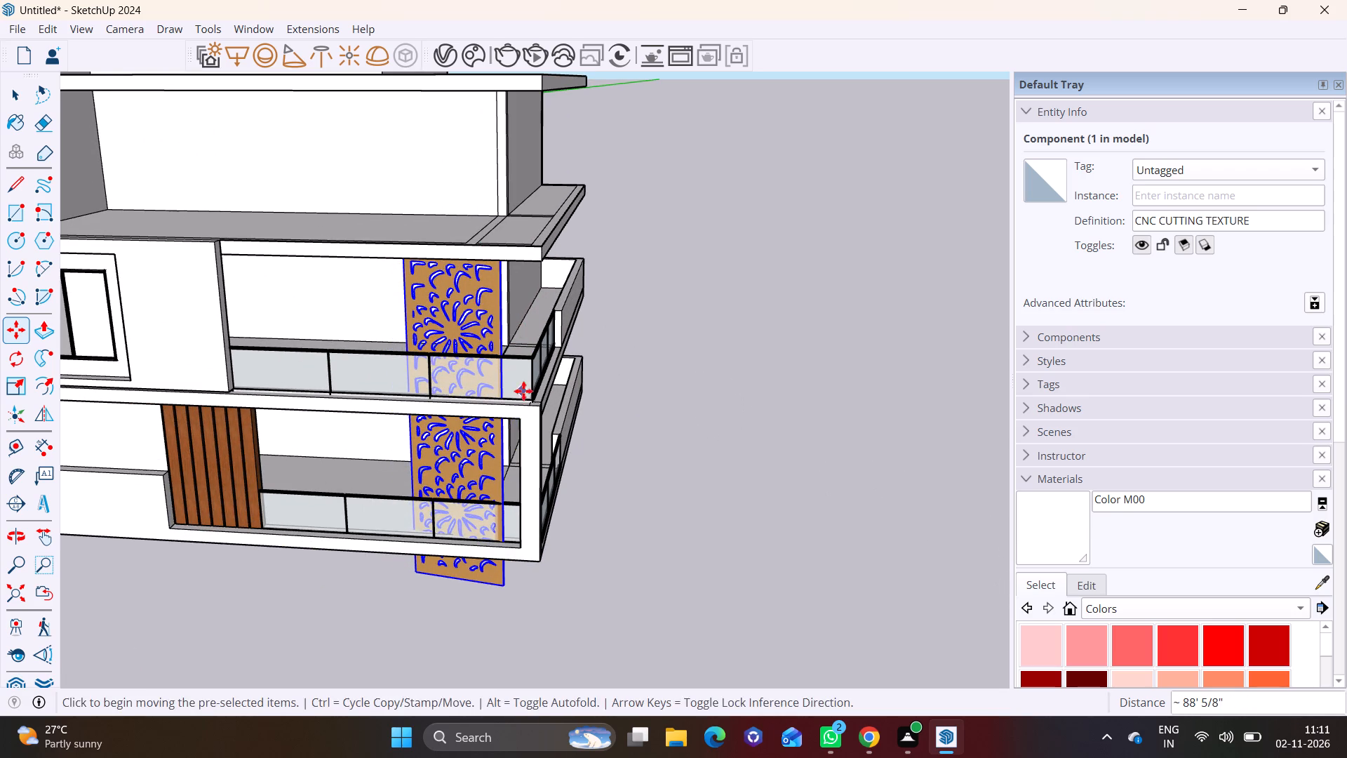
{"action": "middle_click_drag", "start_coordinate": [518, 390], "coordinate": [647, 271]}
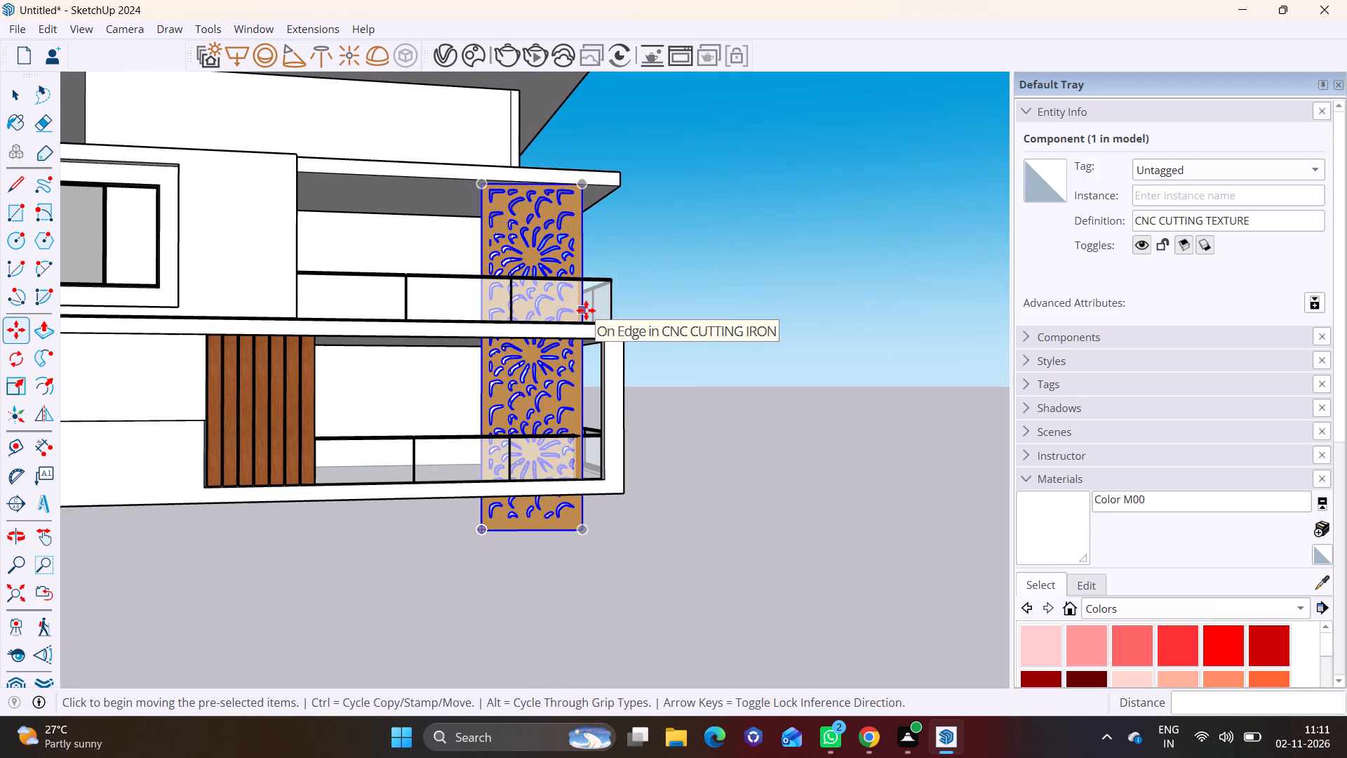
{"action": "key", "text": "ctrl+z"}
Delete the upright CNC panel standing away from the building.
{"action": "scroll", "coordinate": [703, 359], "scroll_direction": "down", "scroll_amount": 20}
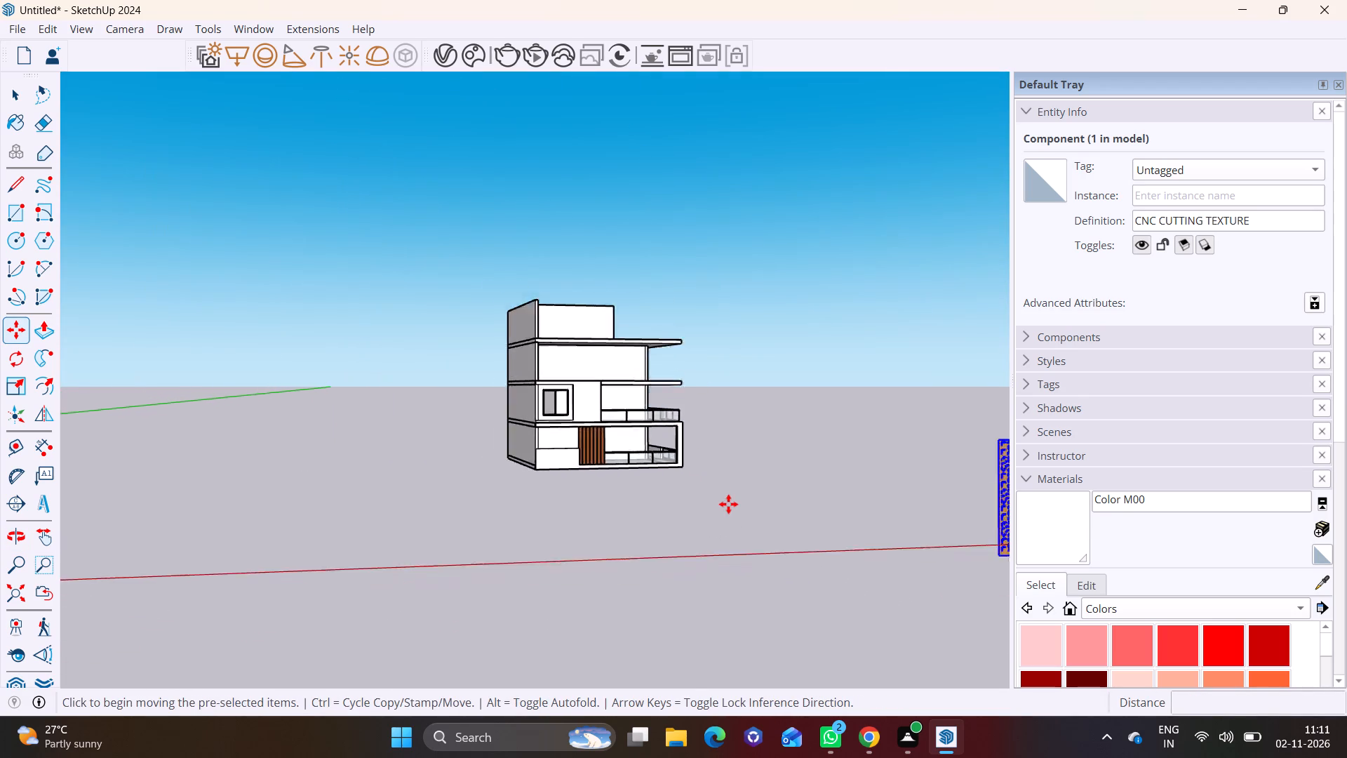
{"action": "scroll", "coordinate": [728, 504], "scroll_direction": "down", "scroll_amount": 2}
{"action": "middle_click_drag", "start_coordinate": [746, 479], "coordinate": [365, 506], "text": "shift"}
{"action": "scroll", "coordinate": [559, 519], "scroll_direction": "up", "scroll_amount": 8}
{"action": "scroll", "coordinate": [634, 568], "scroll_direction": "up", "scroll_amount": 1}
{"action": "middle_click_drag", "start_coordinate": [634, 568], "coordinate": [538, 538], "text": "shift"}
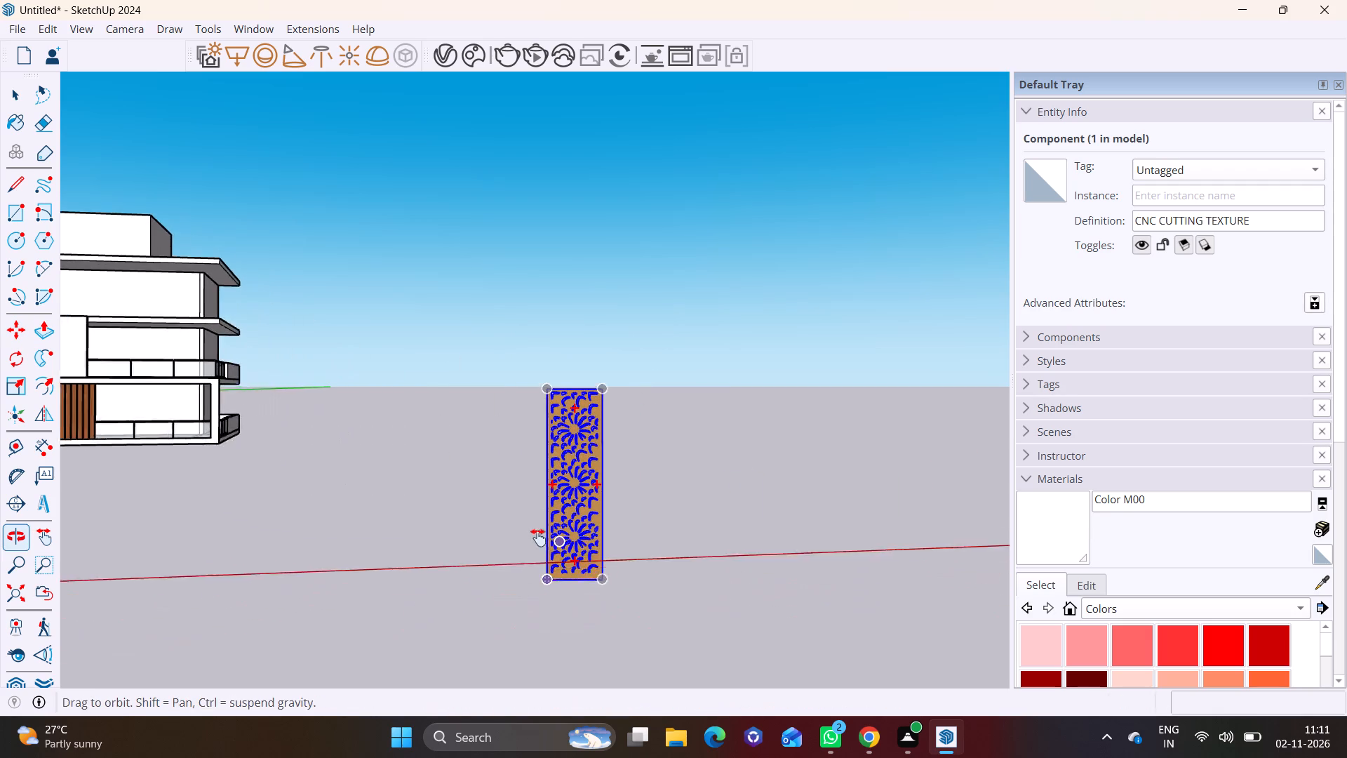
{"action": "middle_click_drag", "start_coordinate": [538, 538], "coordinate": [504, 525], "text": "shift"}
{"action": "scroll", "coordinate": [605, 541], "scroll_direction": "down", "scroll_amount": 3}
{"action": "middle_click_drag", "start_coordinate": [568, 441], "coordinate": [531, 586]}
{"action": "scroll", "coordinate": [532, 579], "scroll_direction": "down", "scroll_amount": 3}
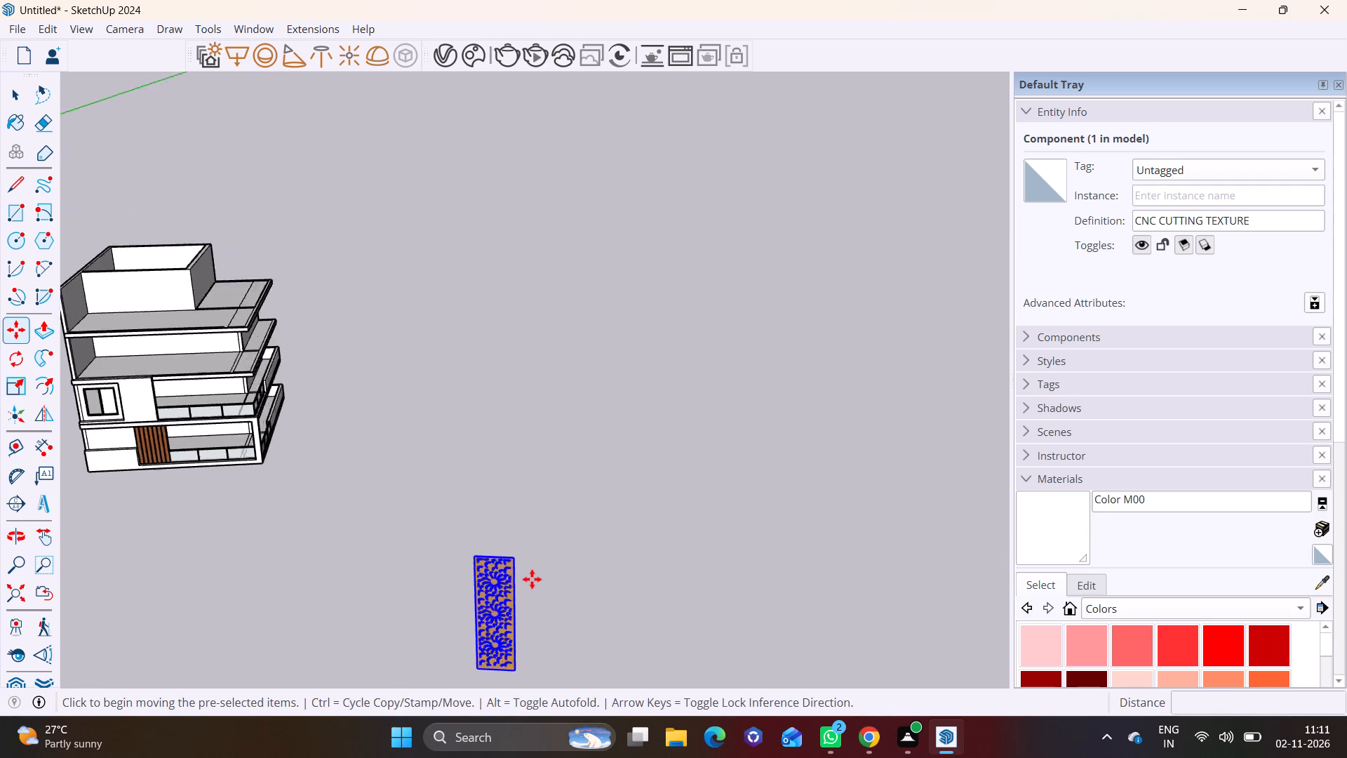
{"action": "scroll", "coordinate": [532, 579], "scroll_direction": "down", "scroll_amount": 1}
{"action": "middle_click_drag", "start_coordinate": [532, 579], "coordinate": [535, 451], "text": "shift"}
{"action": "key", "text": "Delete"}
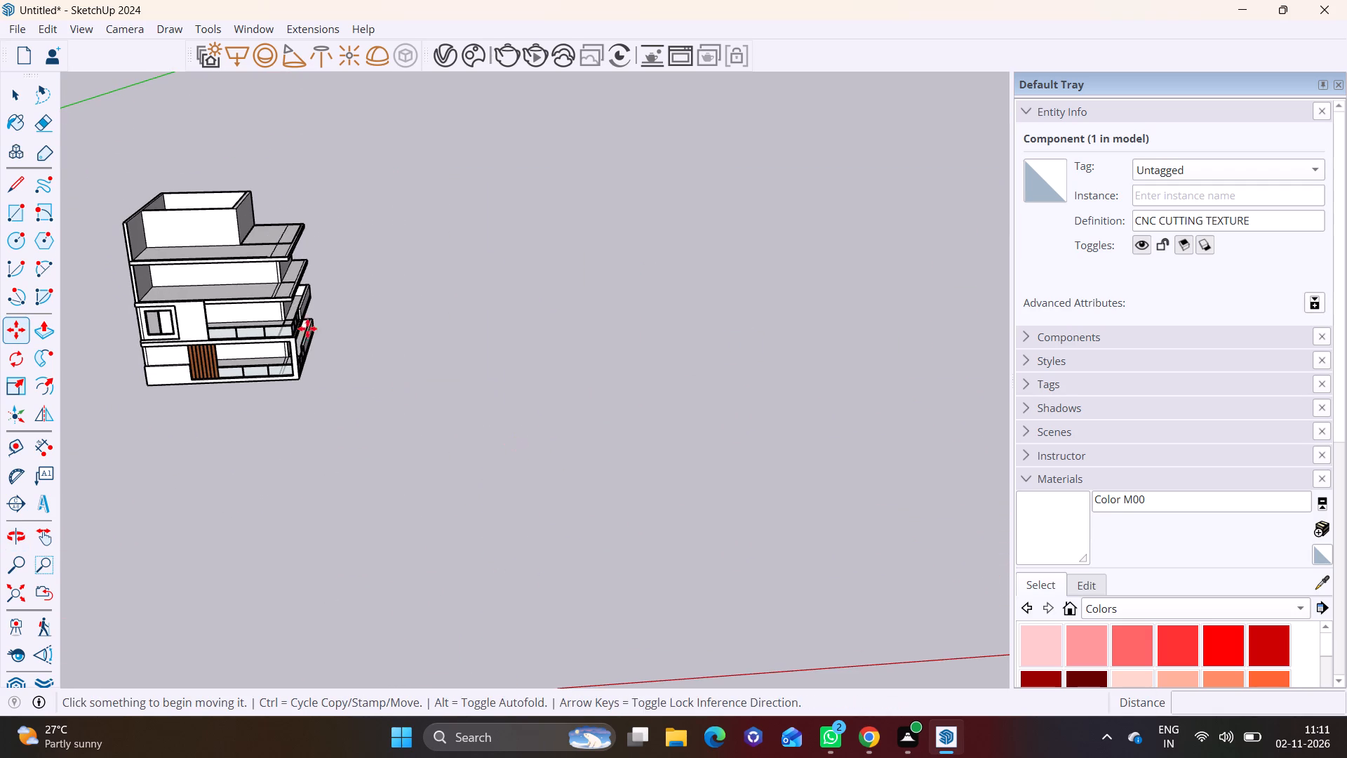
Load the CNC CUTTING TEXTURE model from 3D Warehouse again and place it flat on the ground in front of the building.
{"action": "left_click", "coordinate": [243, 27]}
{"action": "left_click", "coordinate": [297, 169]}
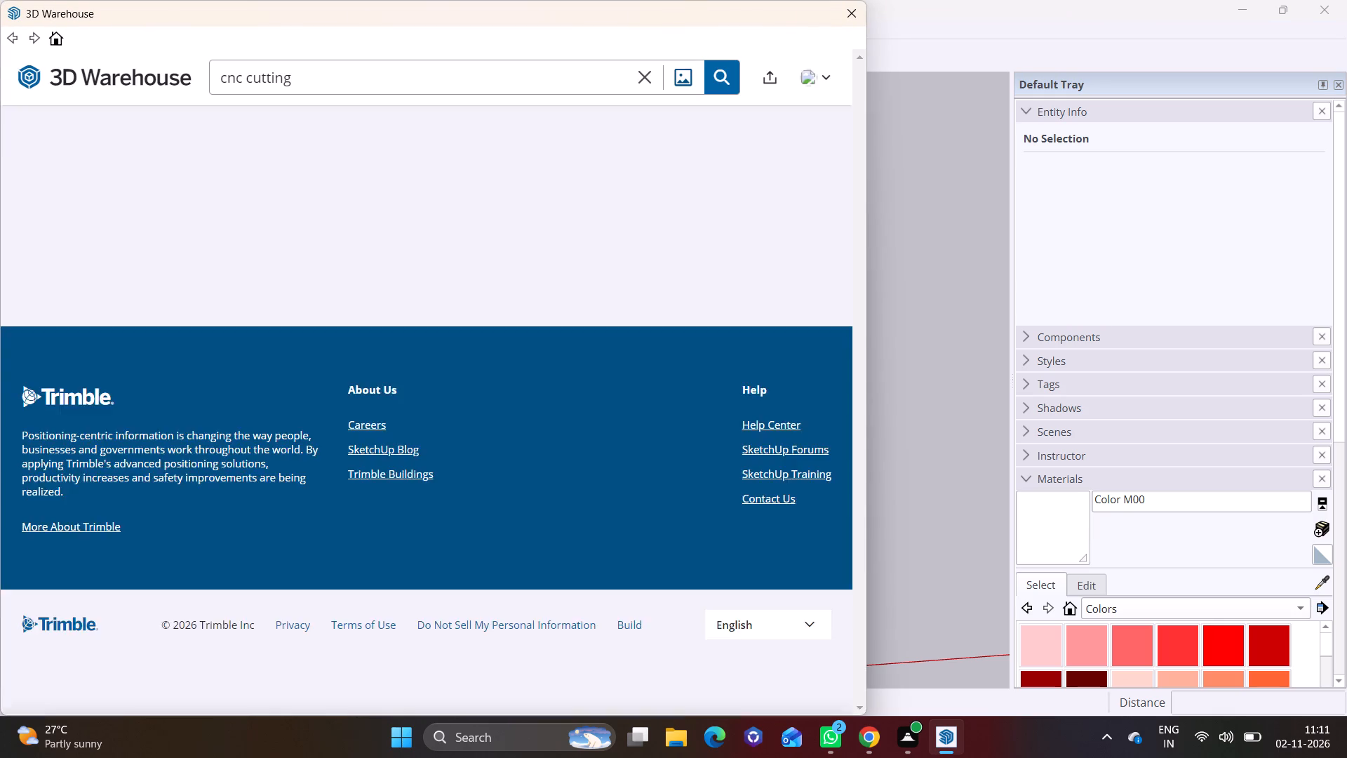
{"action": "left_click", "coordinate": [859, 705]}
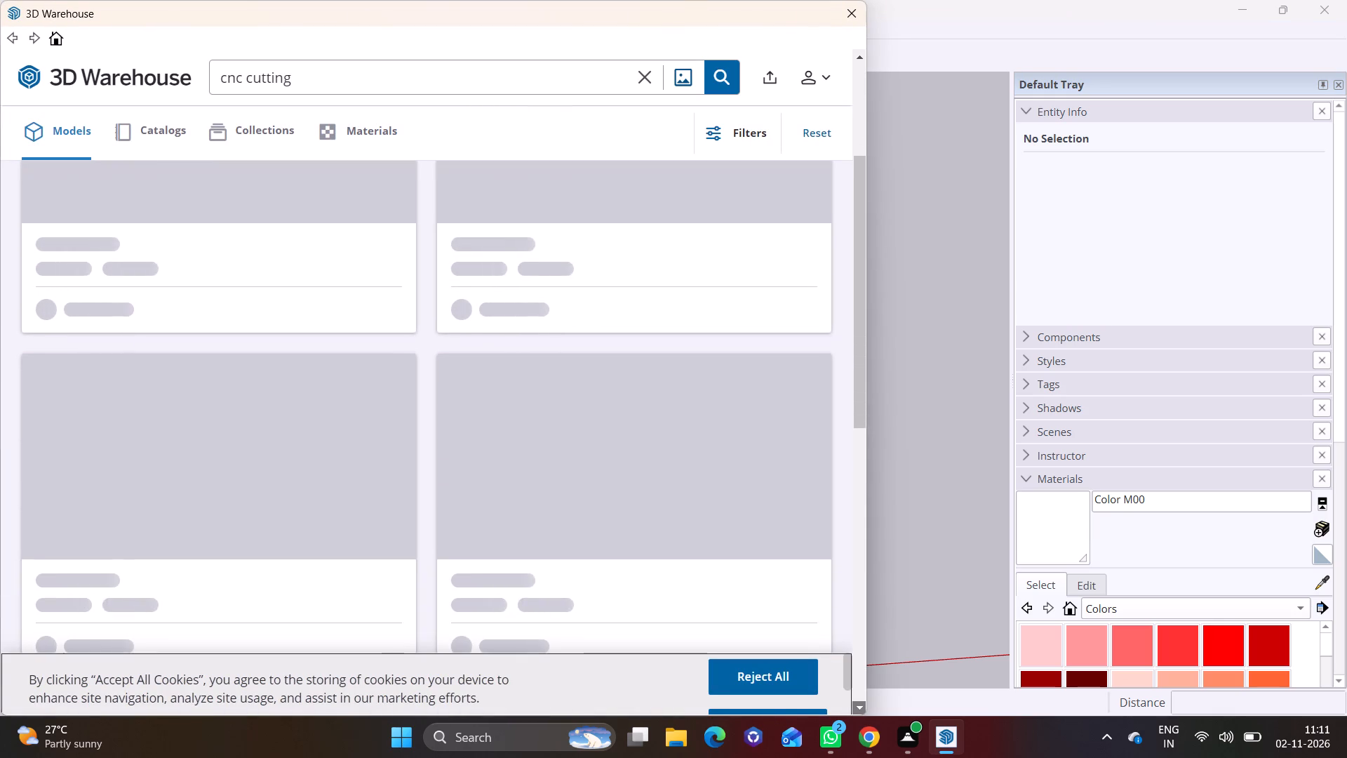
{"action": "left_click", "coordinate": [859, 705]}
{"action": "left_click", "coordinate": [859, 706]}
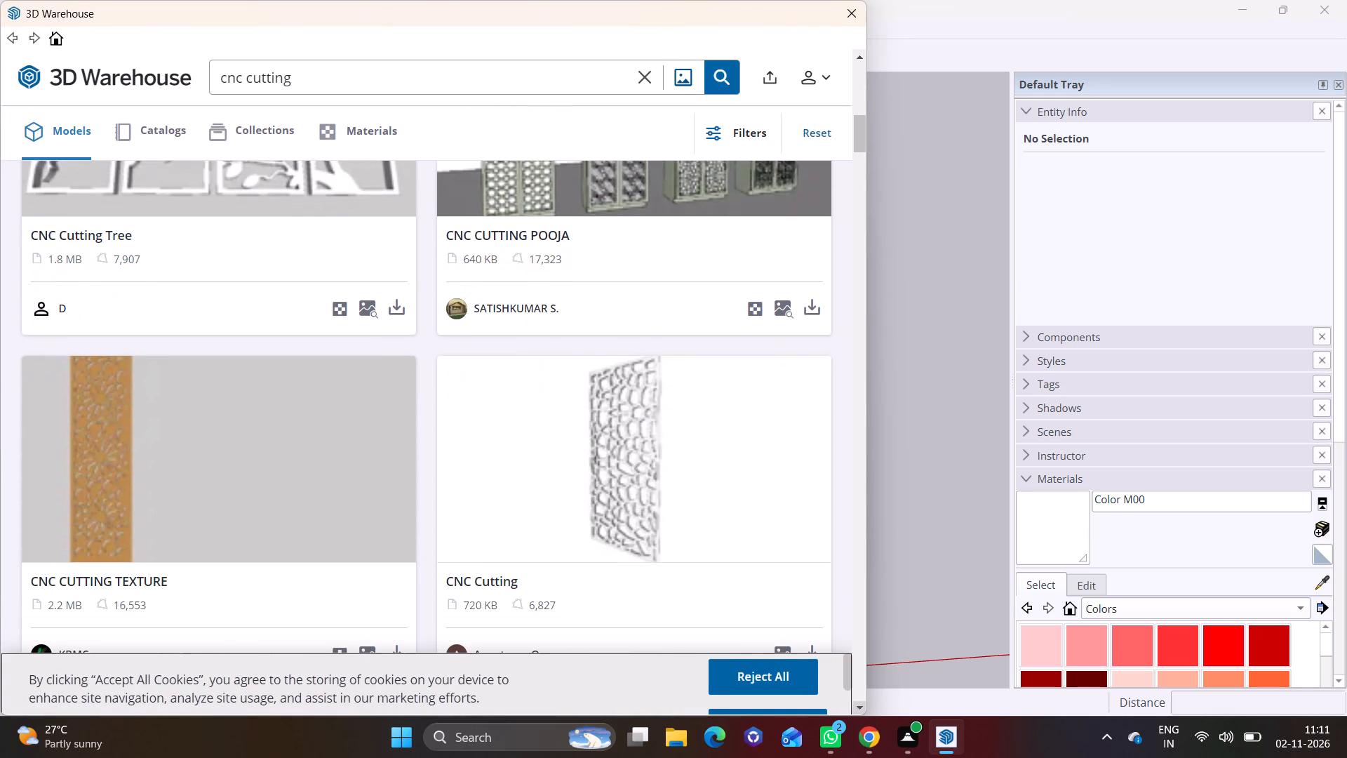
{"action": "left_click", "coordinate": [393, 644]}
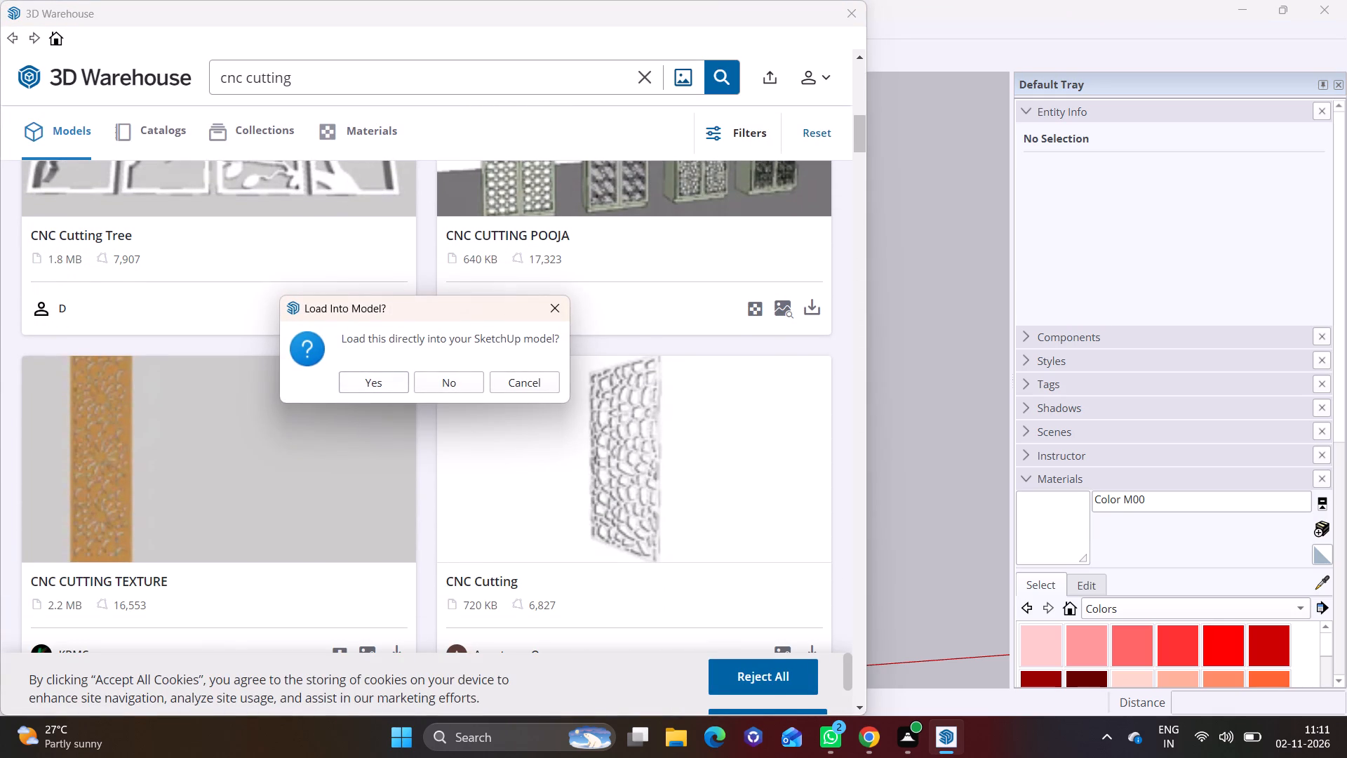
{"action": "left_click", "coordinate": [387, 383]}
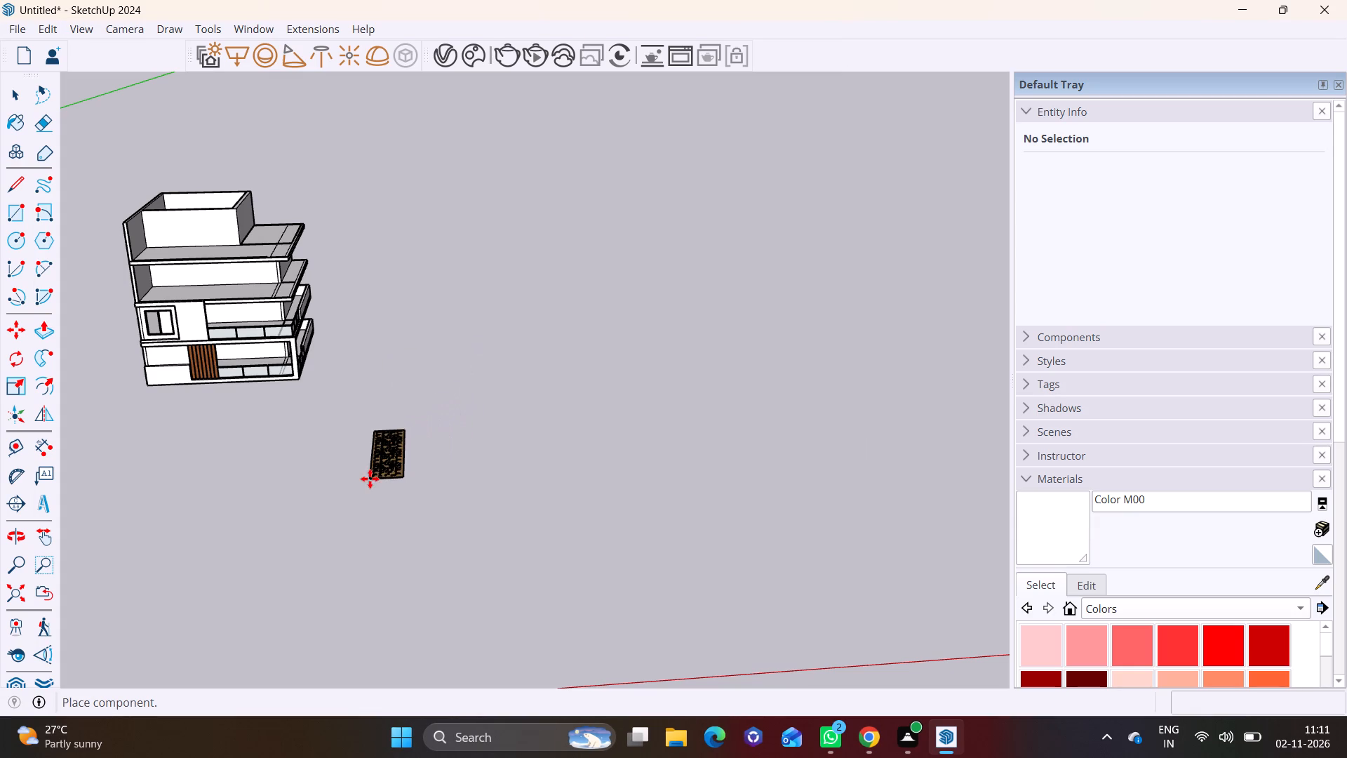
{"action": "left_click", "coordinate": [381, 481]}
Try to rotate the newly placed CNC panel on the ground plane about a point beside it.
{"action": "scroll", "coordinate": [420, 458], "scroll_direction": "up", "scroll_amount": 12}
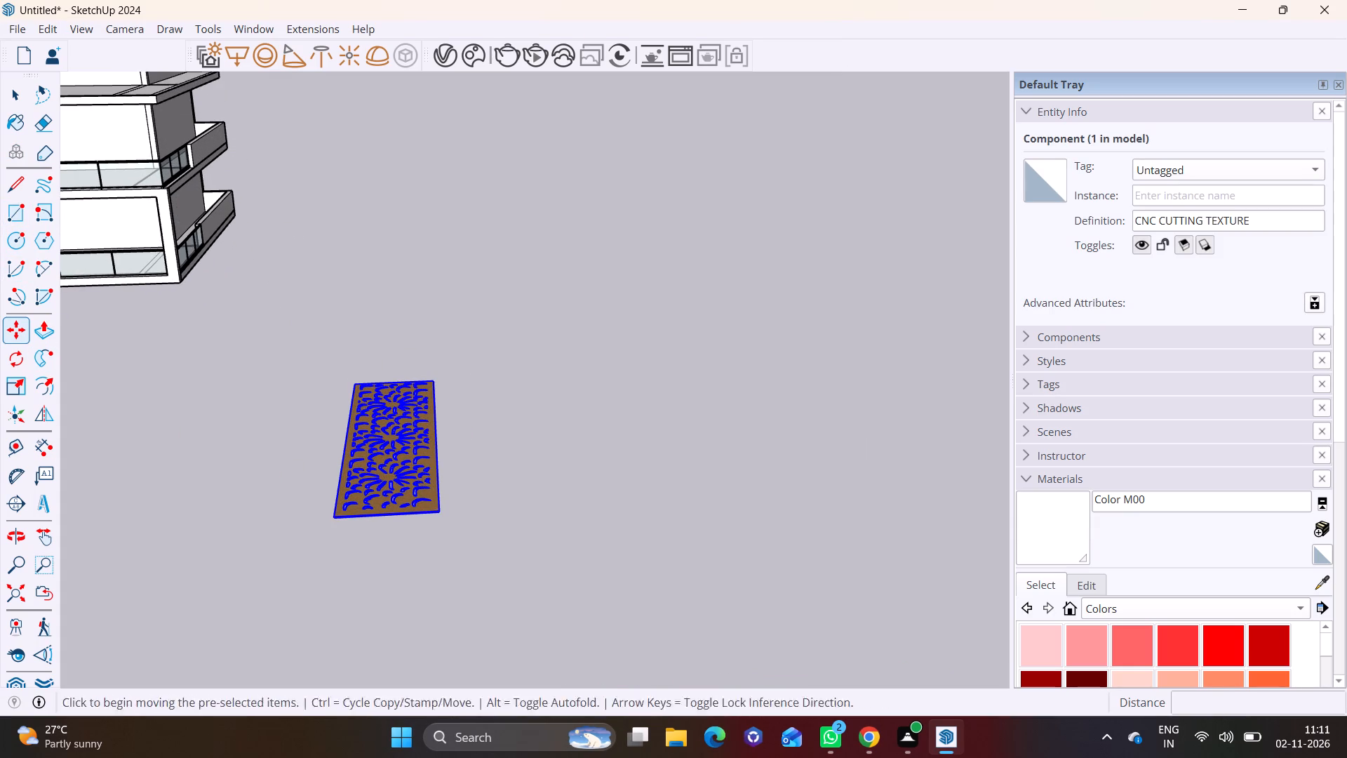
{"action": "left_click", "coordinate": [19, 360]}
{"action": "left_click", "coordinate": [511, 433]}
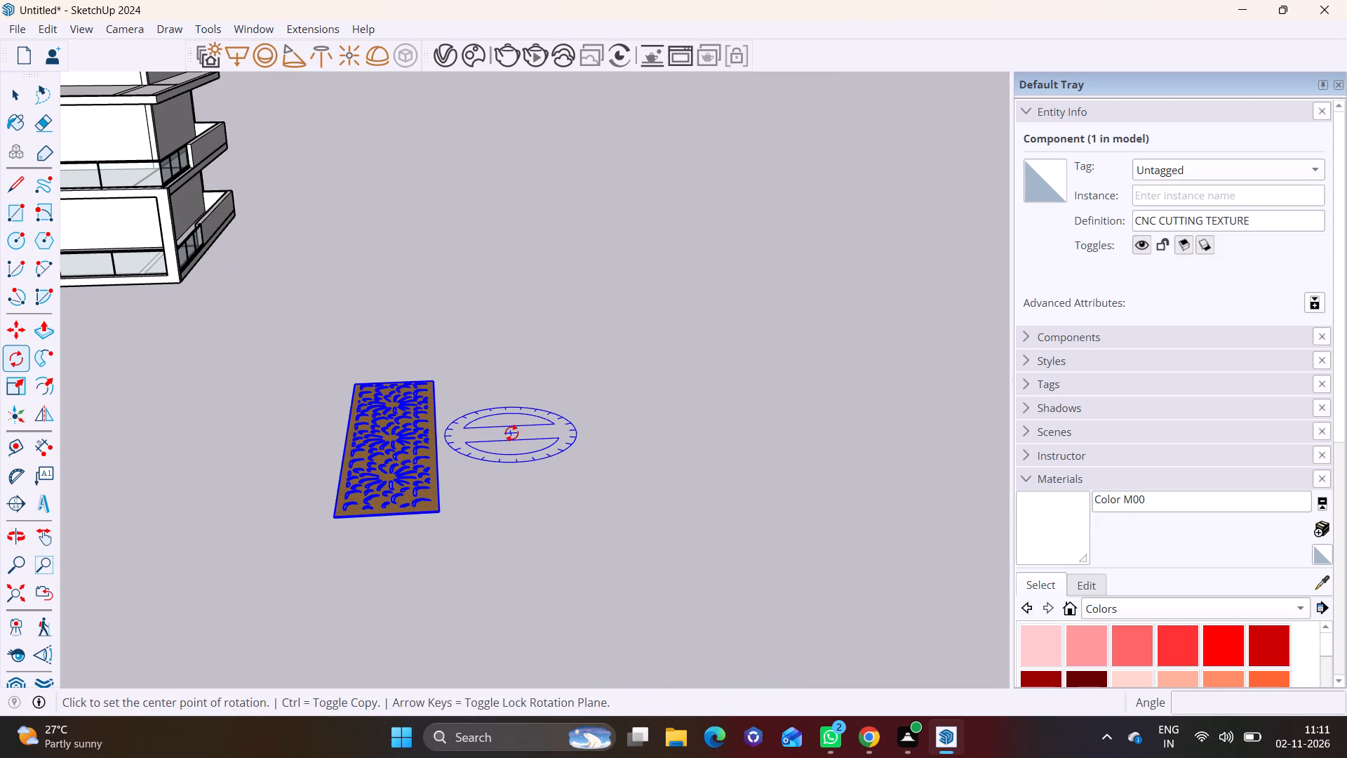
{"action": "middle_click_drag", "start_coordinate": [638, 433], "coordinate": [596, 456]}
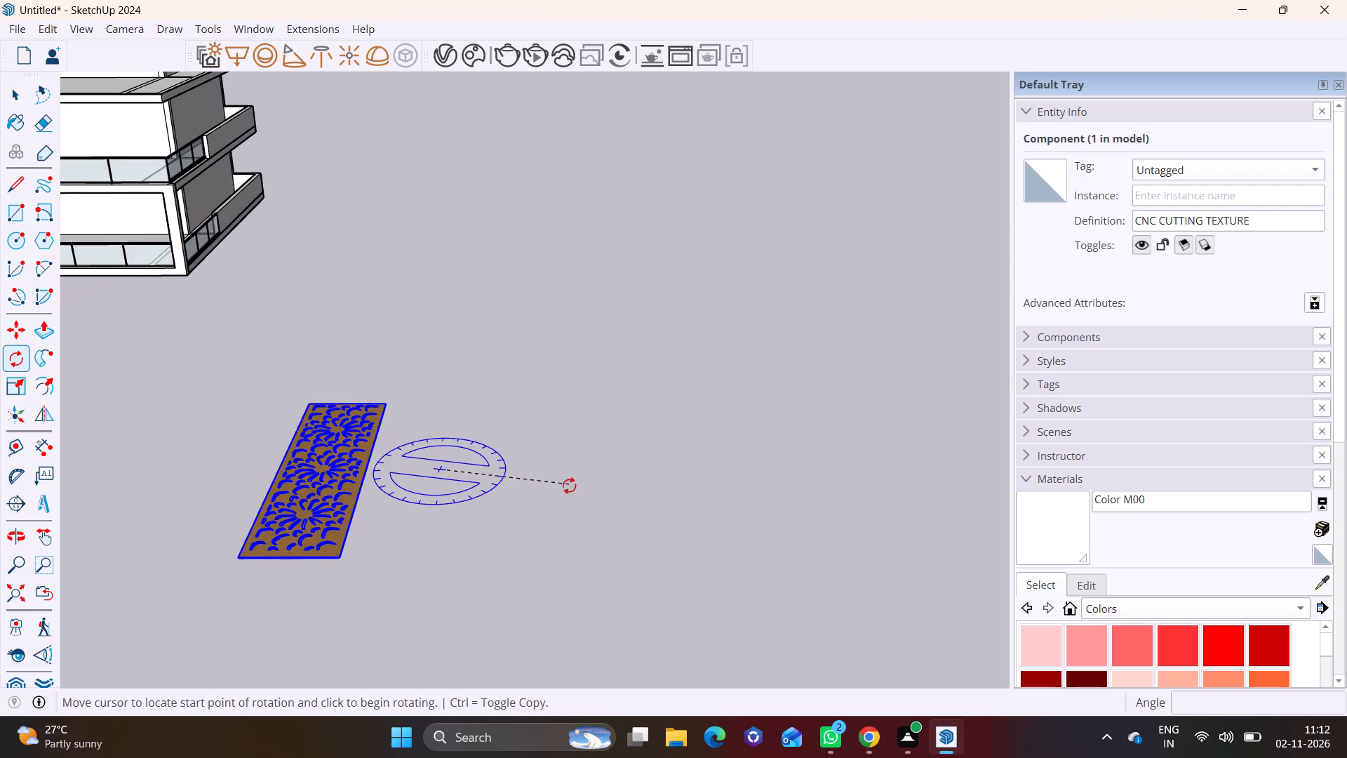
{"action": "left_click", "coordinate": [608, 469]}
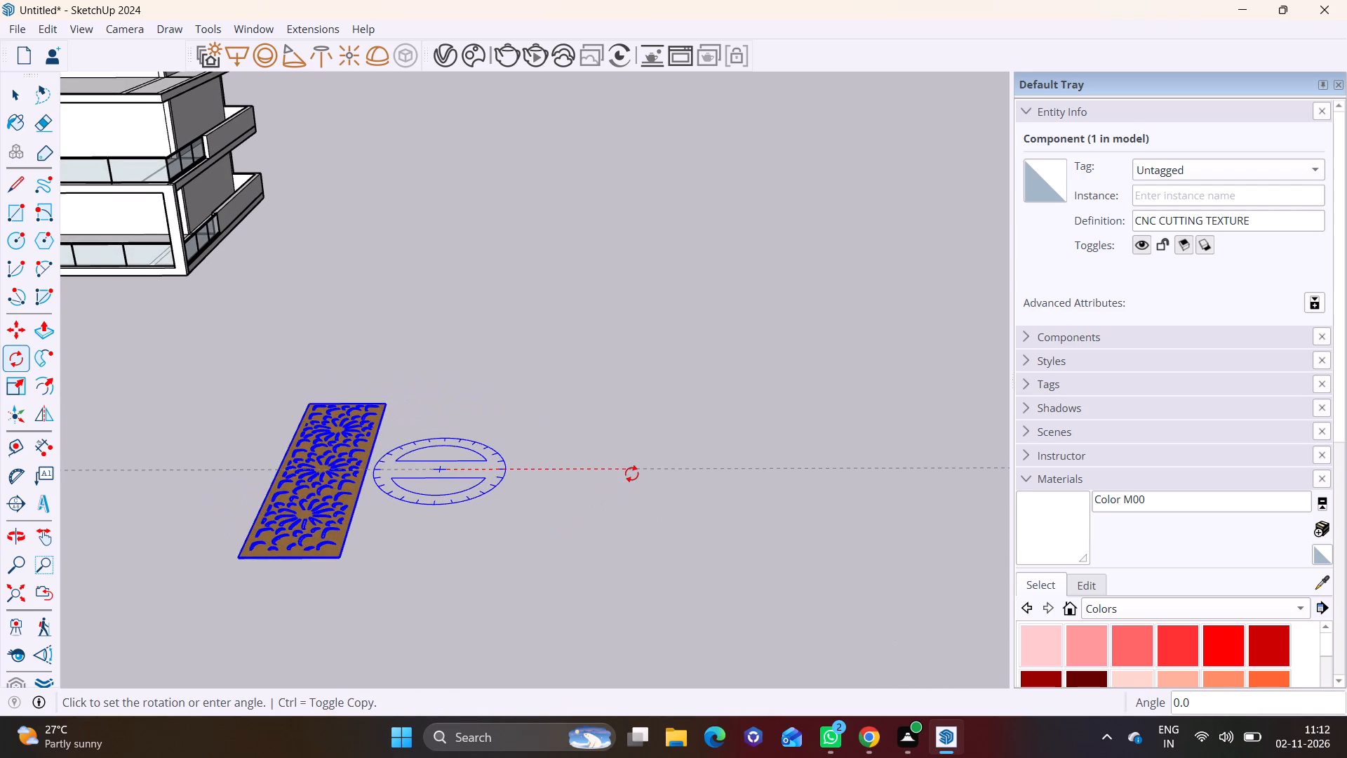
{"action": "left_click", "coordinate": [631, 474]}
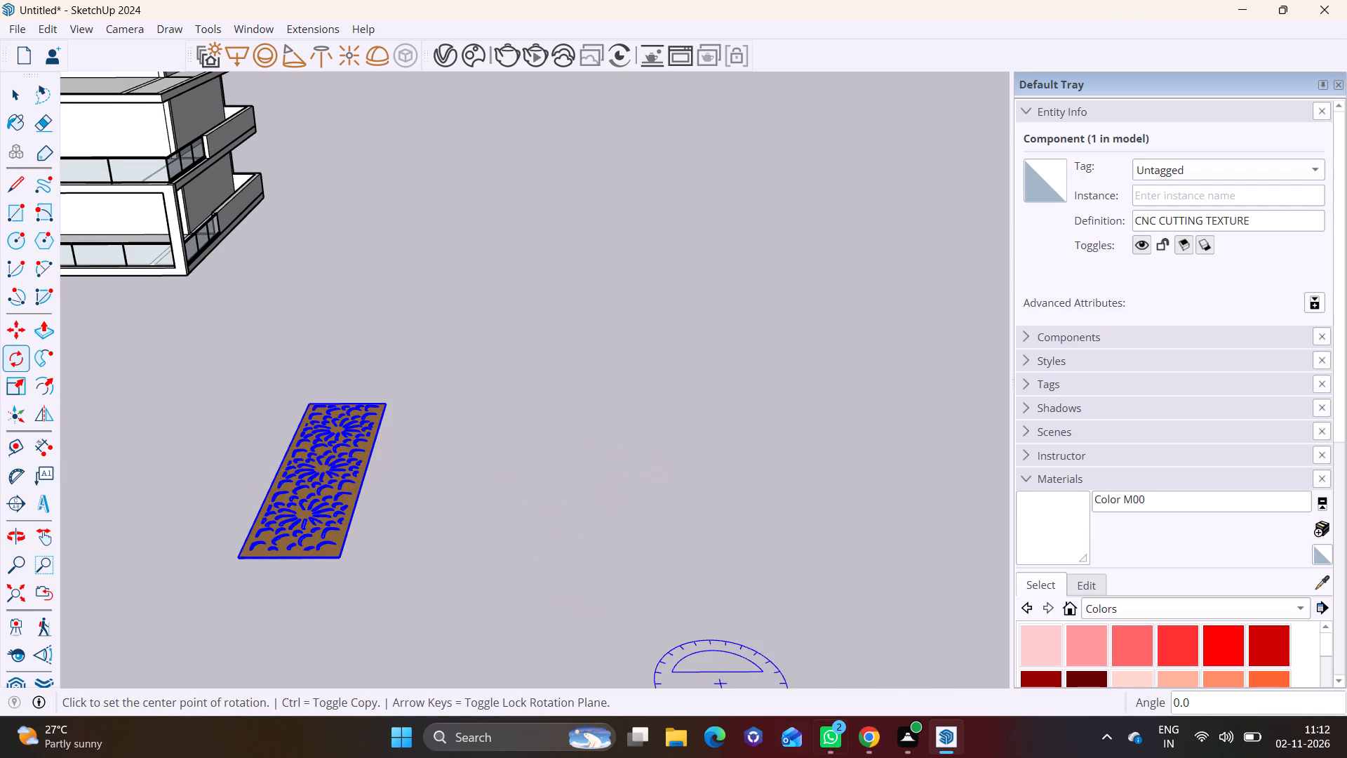
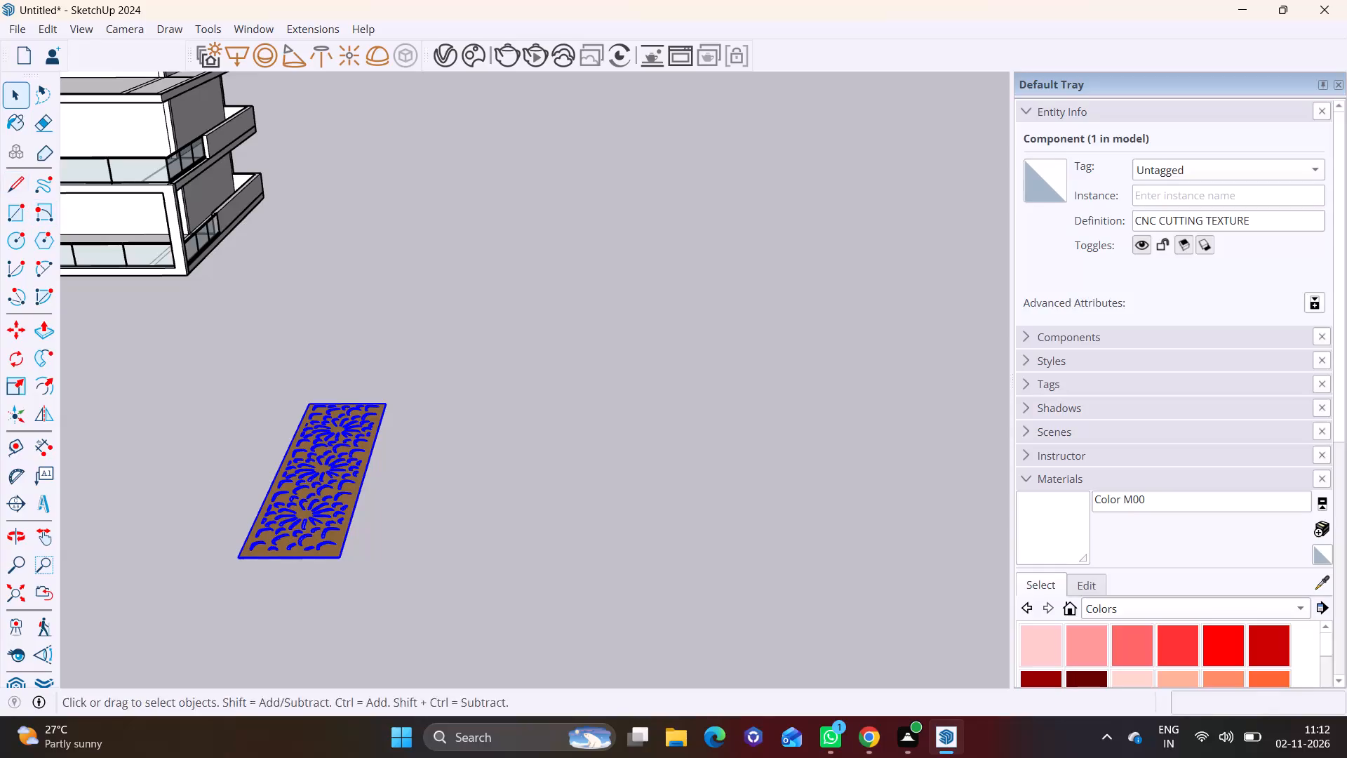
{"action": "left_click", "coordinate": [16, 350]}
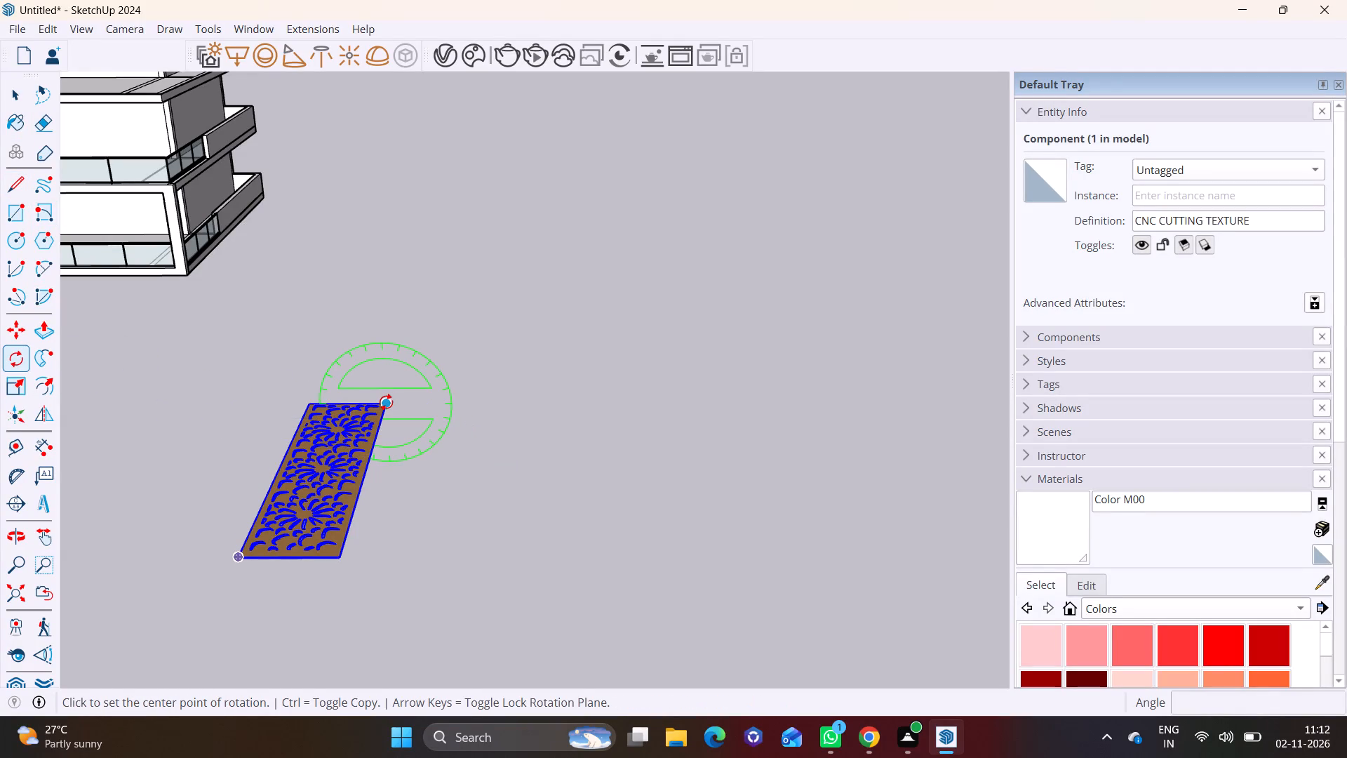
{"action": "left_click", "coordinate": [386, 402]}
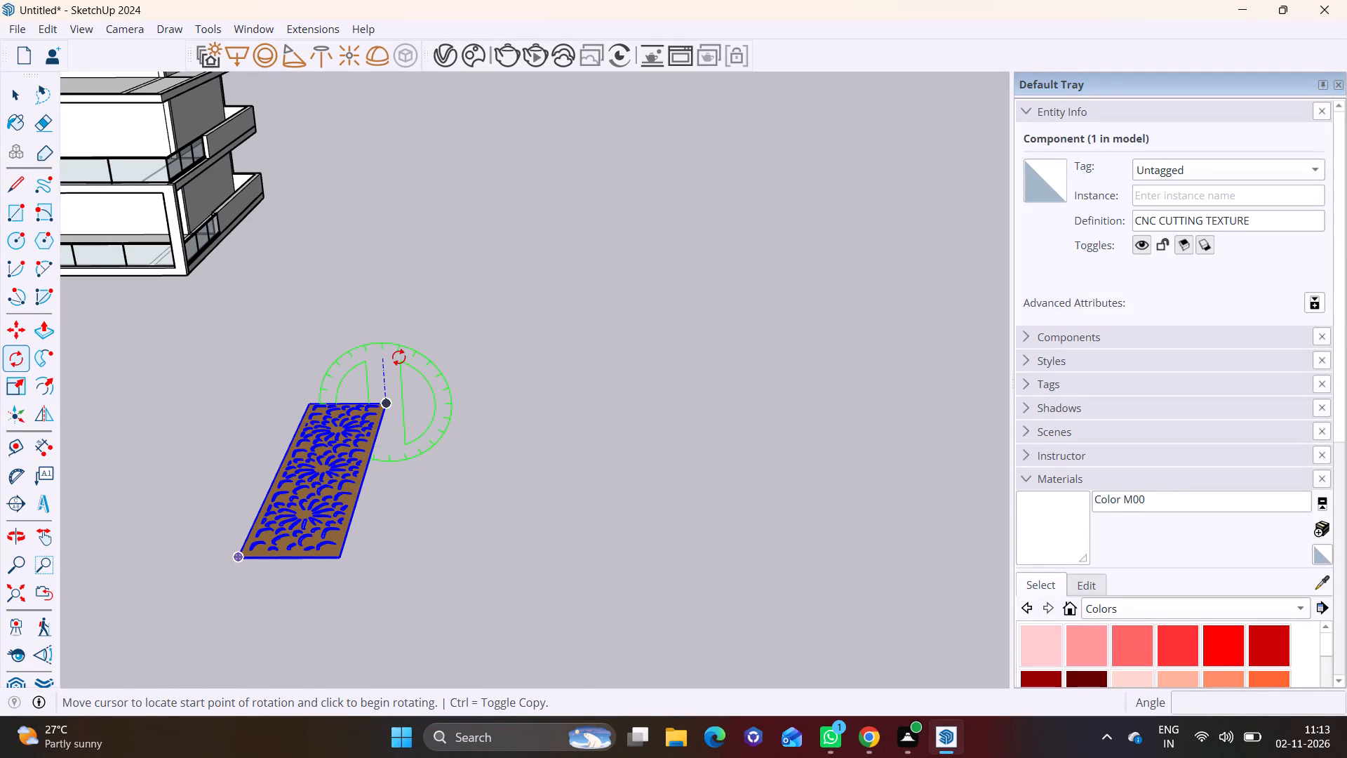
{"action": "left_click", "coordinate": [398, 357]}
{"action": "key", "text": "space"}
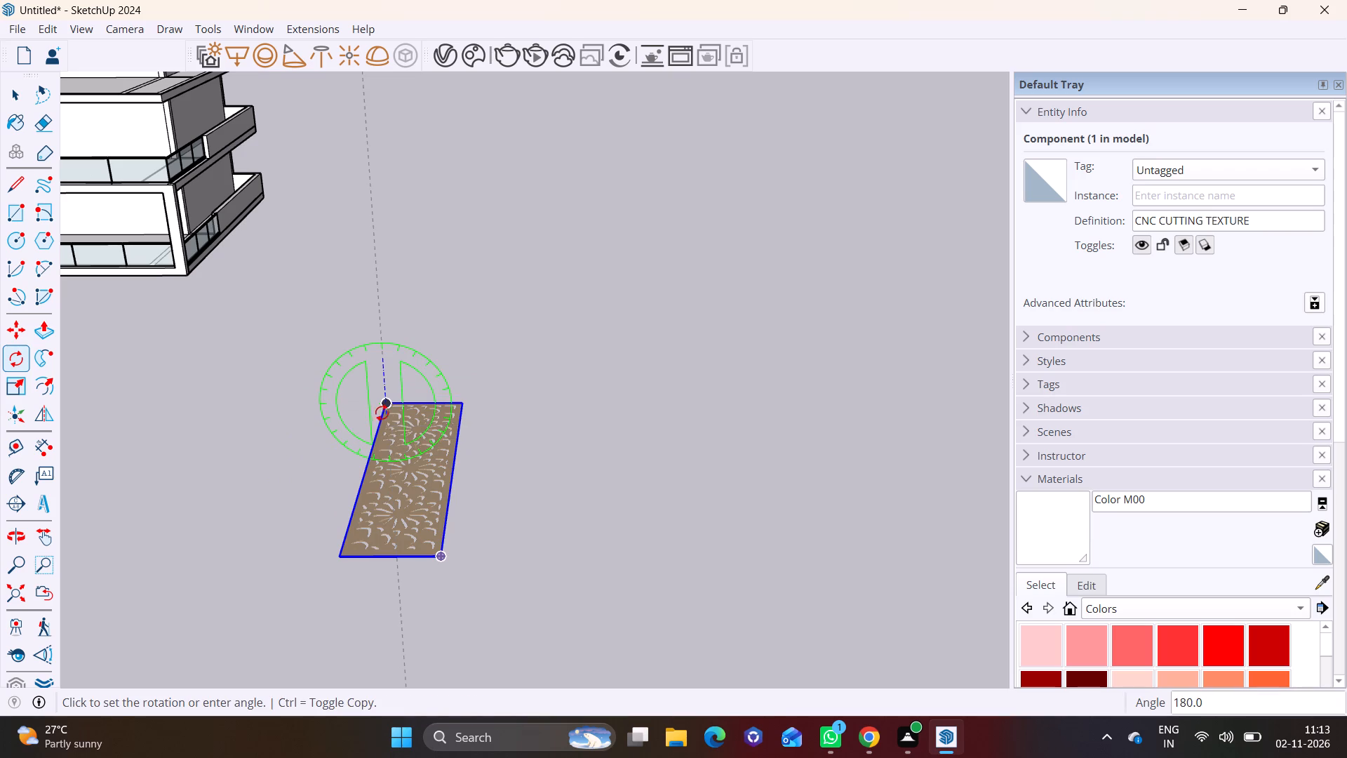
Stand the CNC panel upright facing the building's front with 90° rotations about the green and red axes and a turn about the blue axis.
{"action": "left_click", "coordinate": [15, 361]}
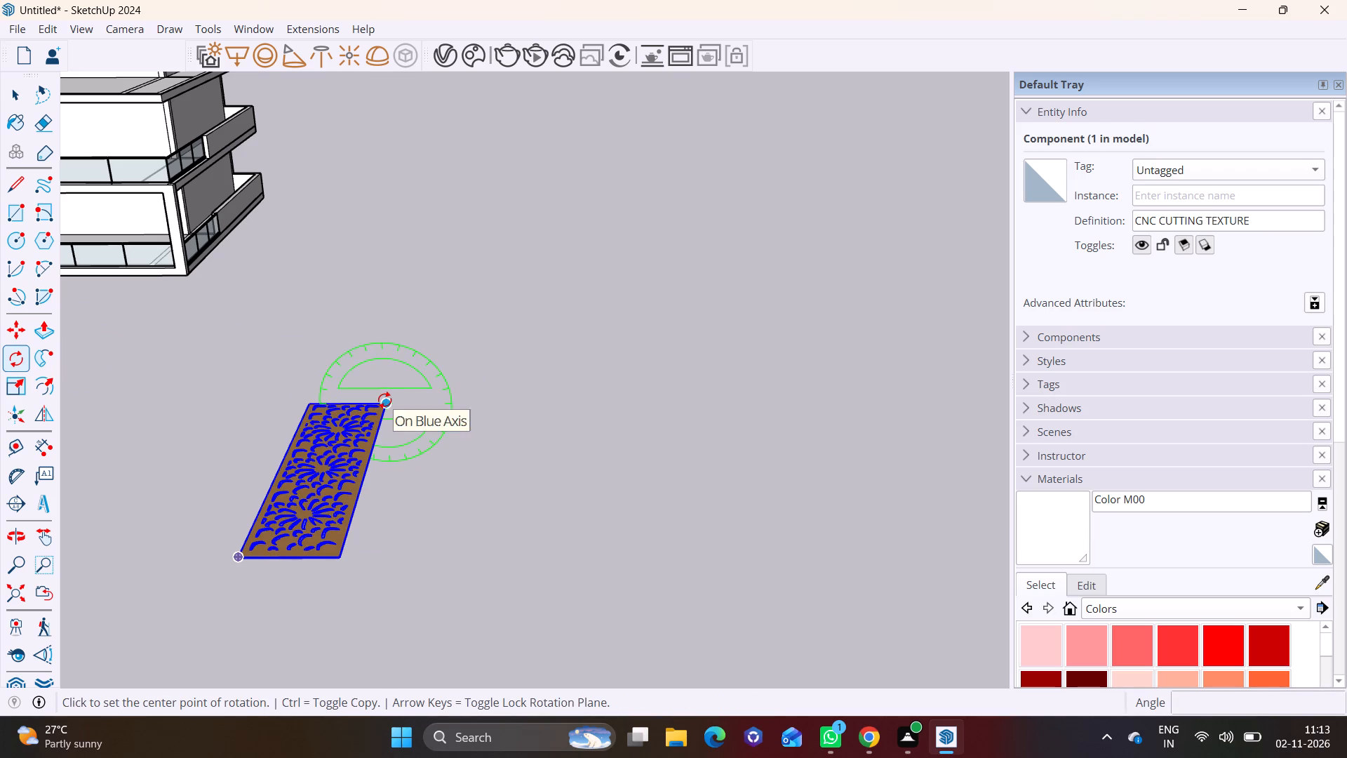
{"action": "left_click", "coordinate": [384, 400]}
{"action": "left_click", "coordinate": [464, 418]}
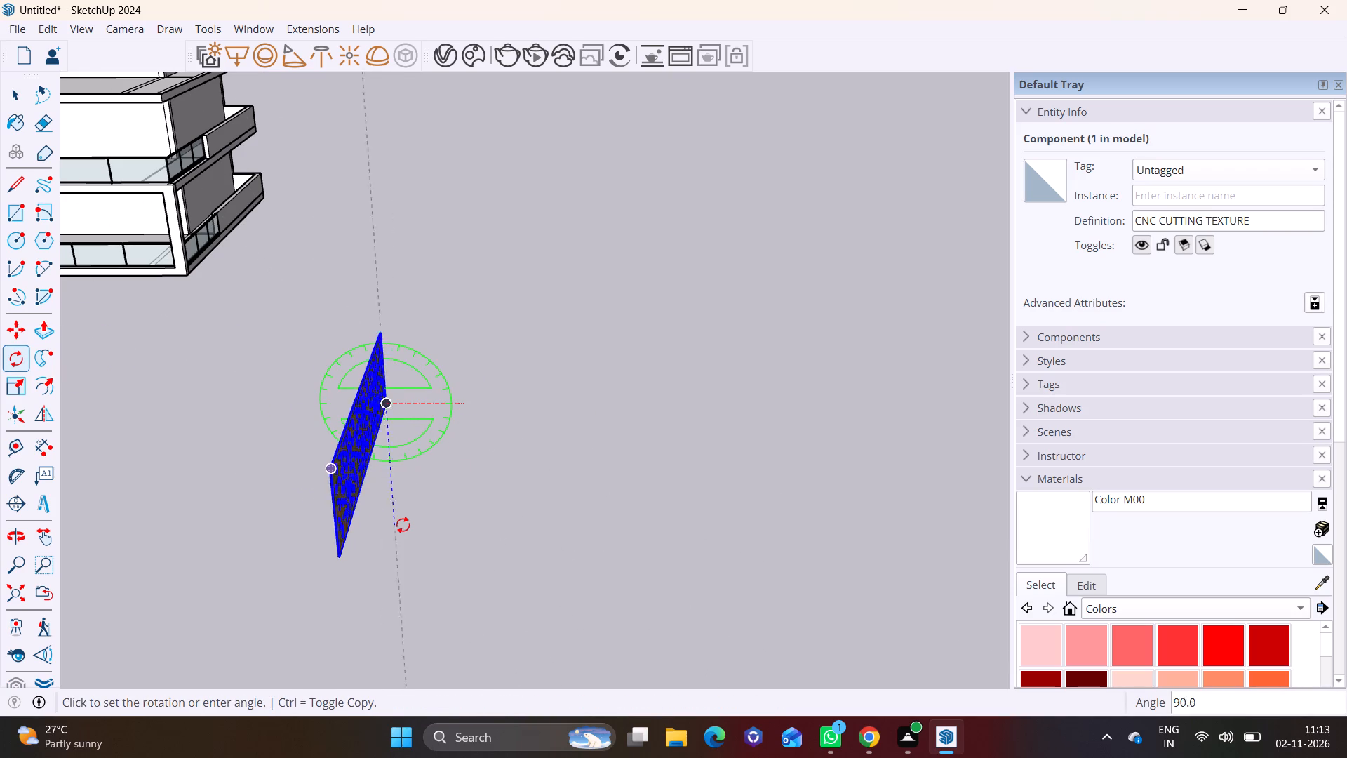
{"action": "left_click", "coordinate": [403, 525]}
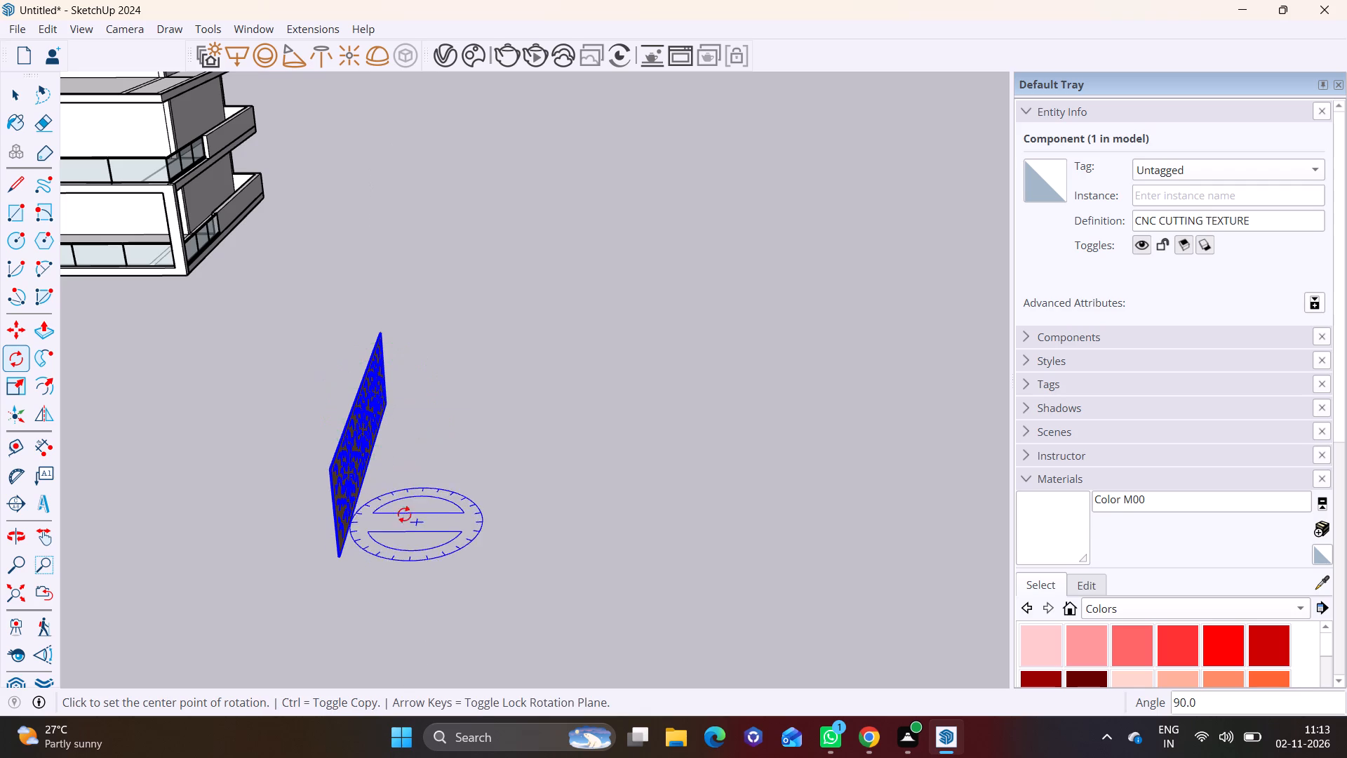
{"action": "left_click", "coordinate": [334, 467]}
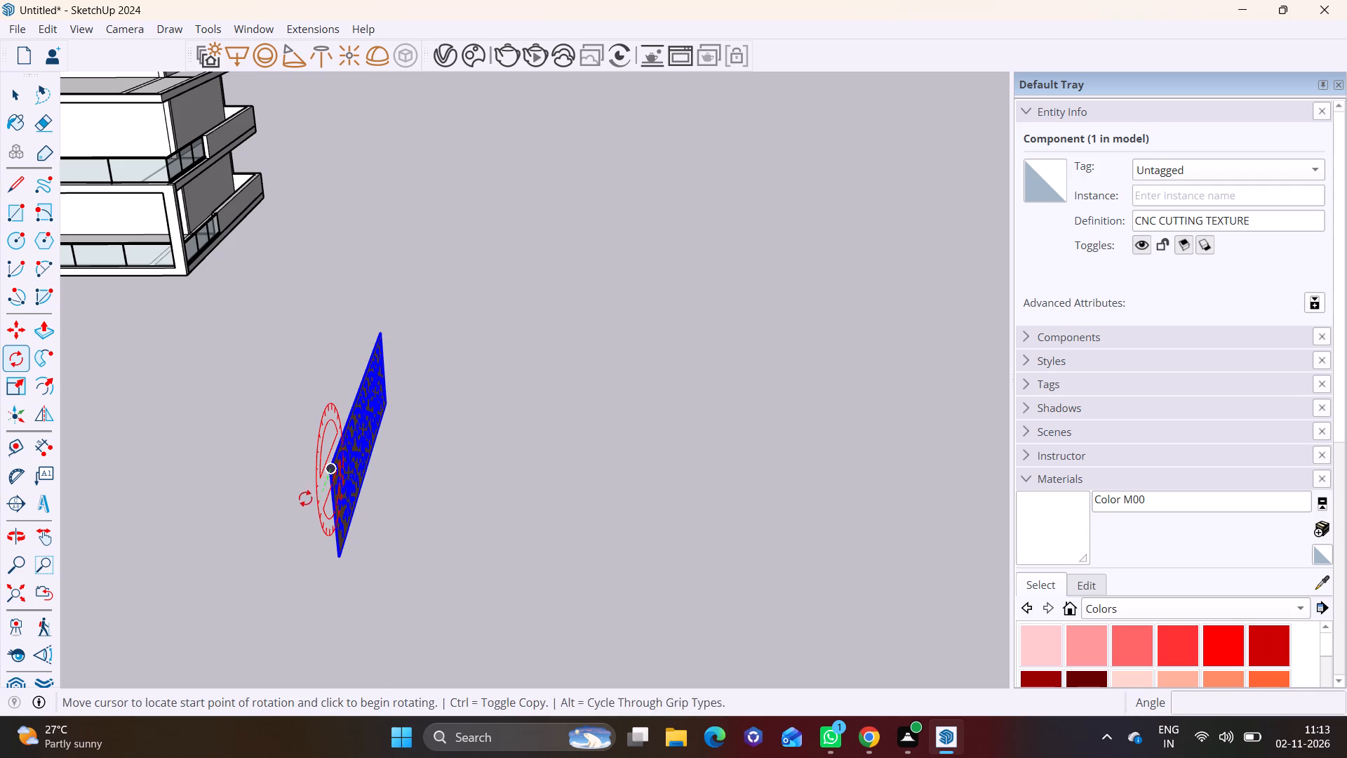
{"action": "left_click", "coordinate": [296, 512]}
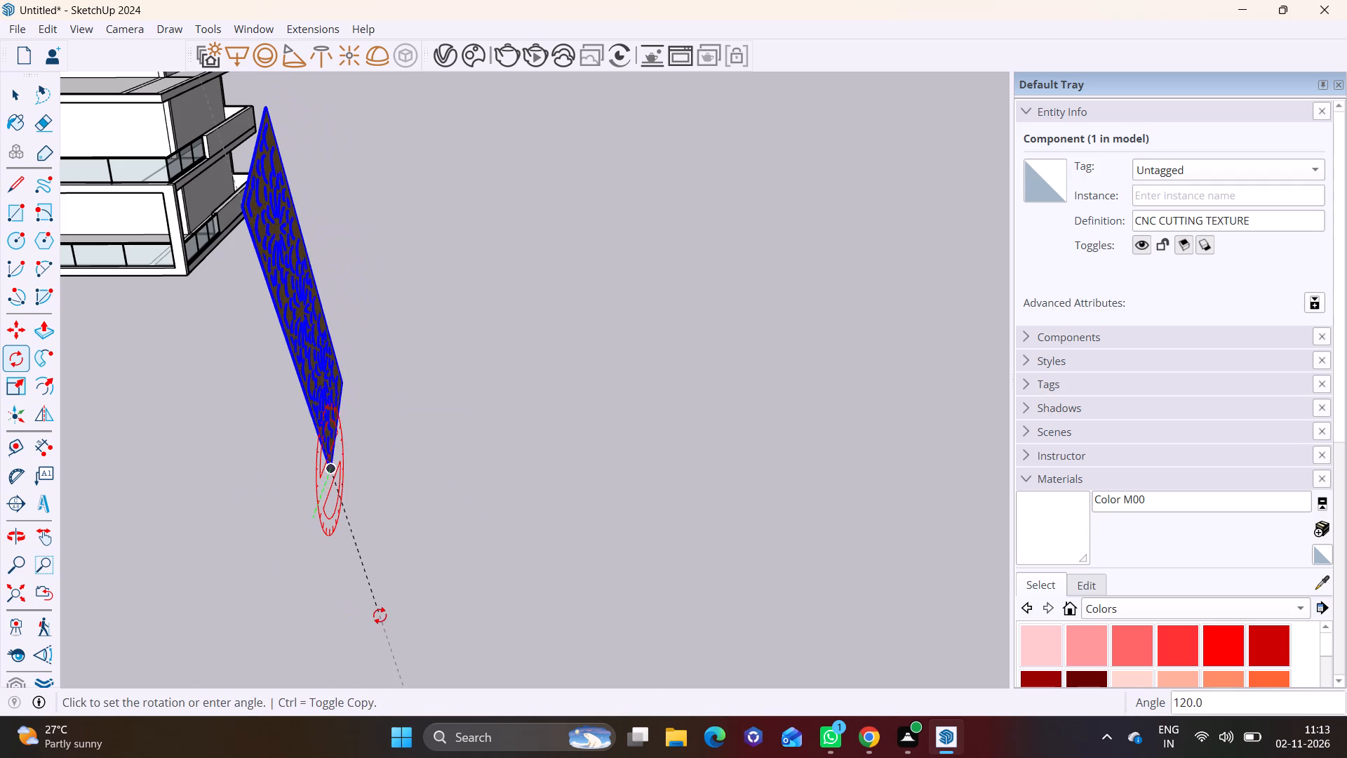
{"action": "left_click", "coordinate": [345, 612]}
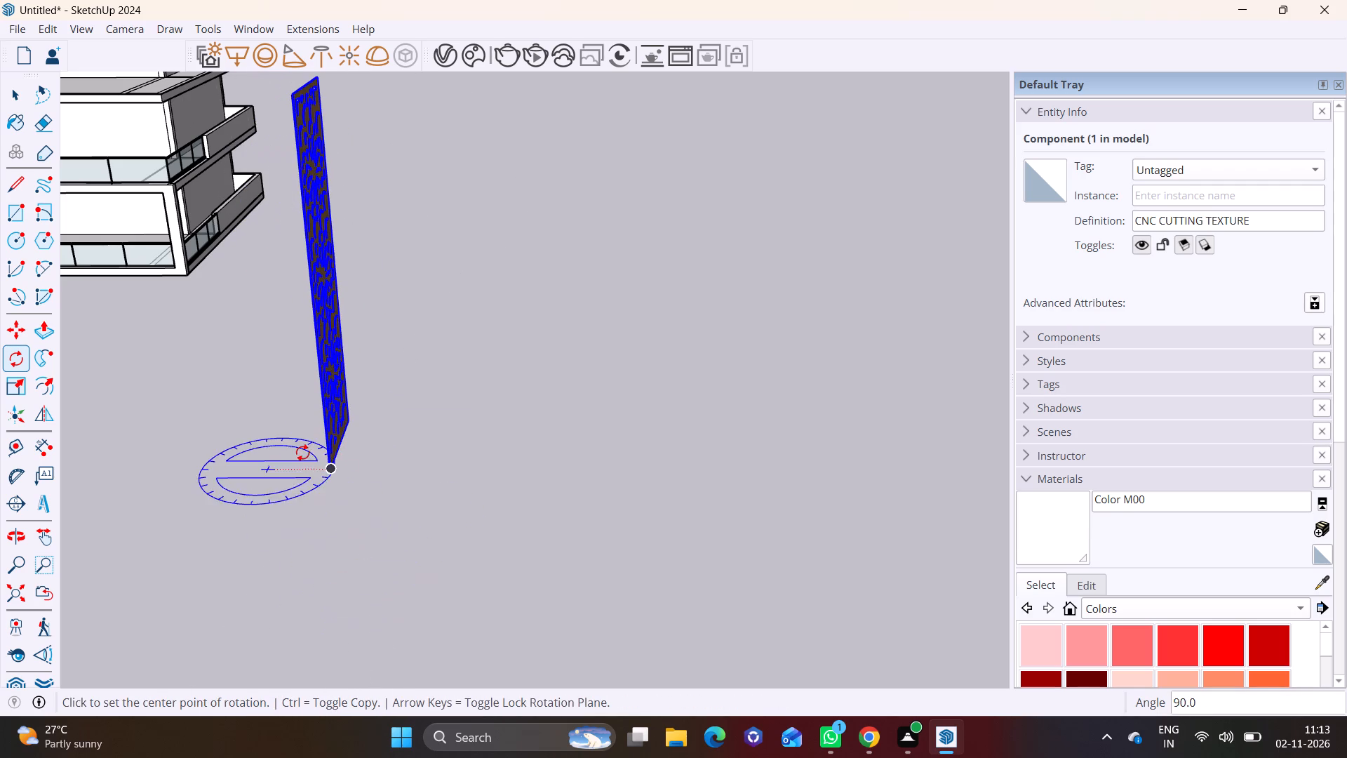
{"action": "left_click", "coordinate": [486, 473]}
{"action": "left_click", "coordinate": [600, 475]}
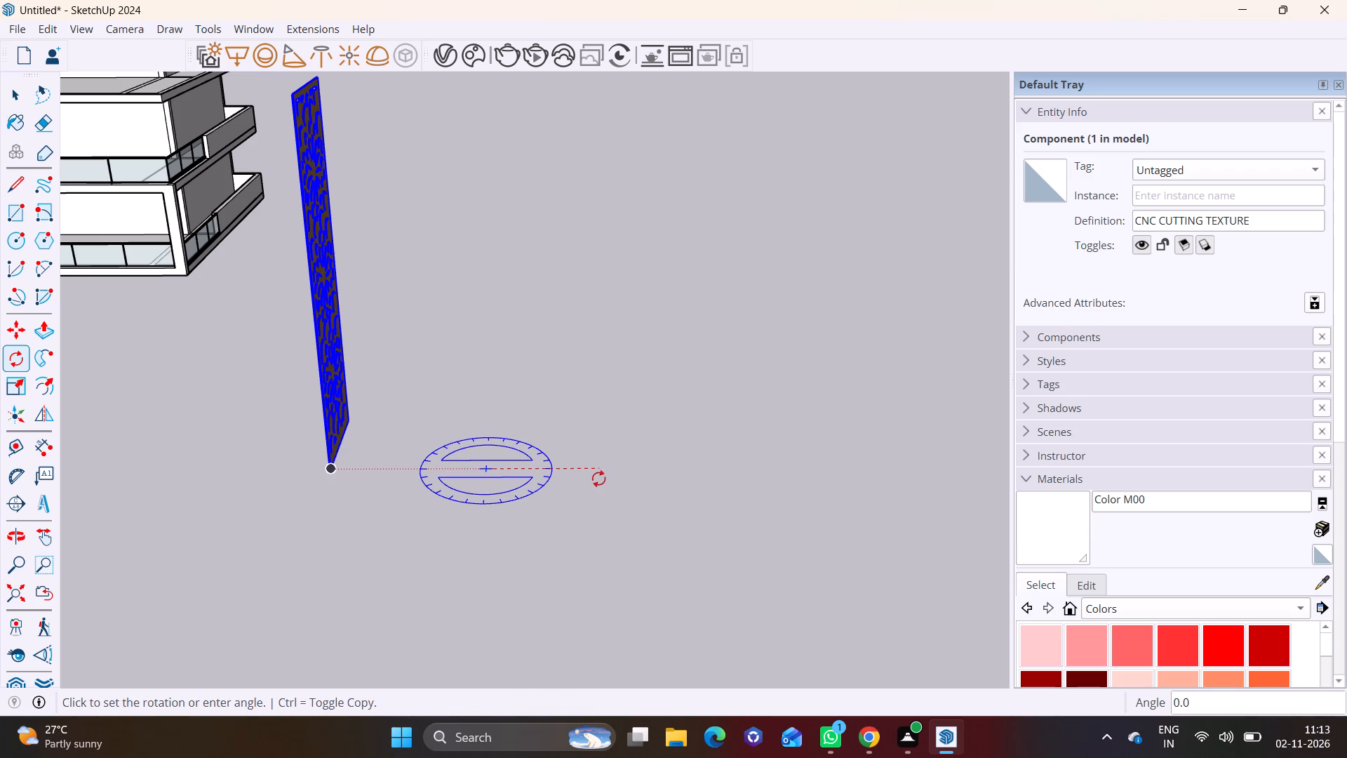
{"action": "left_click", "coordinate": [481, 524]}
Move the upright CNC panel by its top corner to the front edge of the slab above the upper balcony.
{"action": "scroll", "coordinate": [504, 460], "scroll_direction": "down", "scroll_amount": 5}
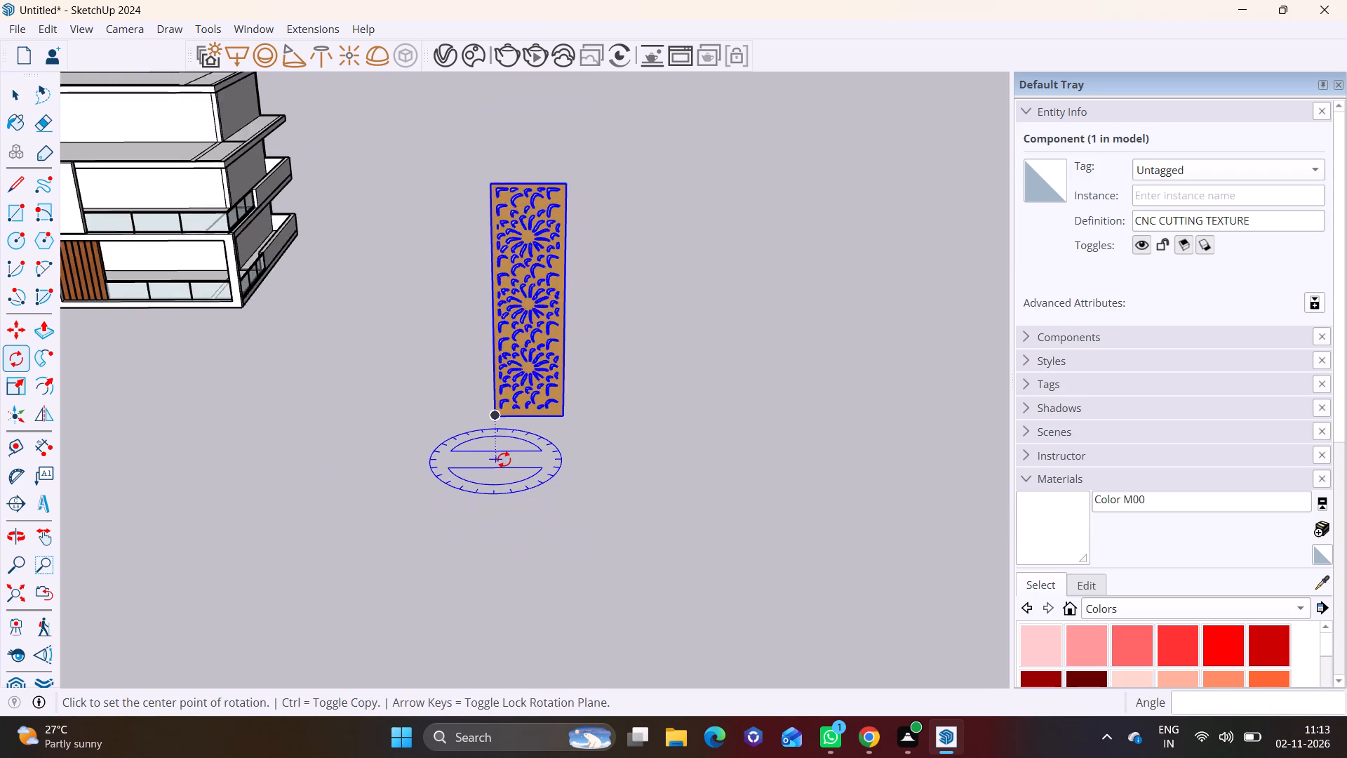
{"action": "scroll", "coordinate": [504, 460], "scroll_direction": "down", "scroll_amount": 5}
{"action": "key", "text": "m"}
{"action": "left_click", "coordinate": [532, 326]}
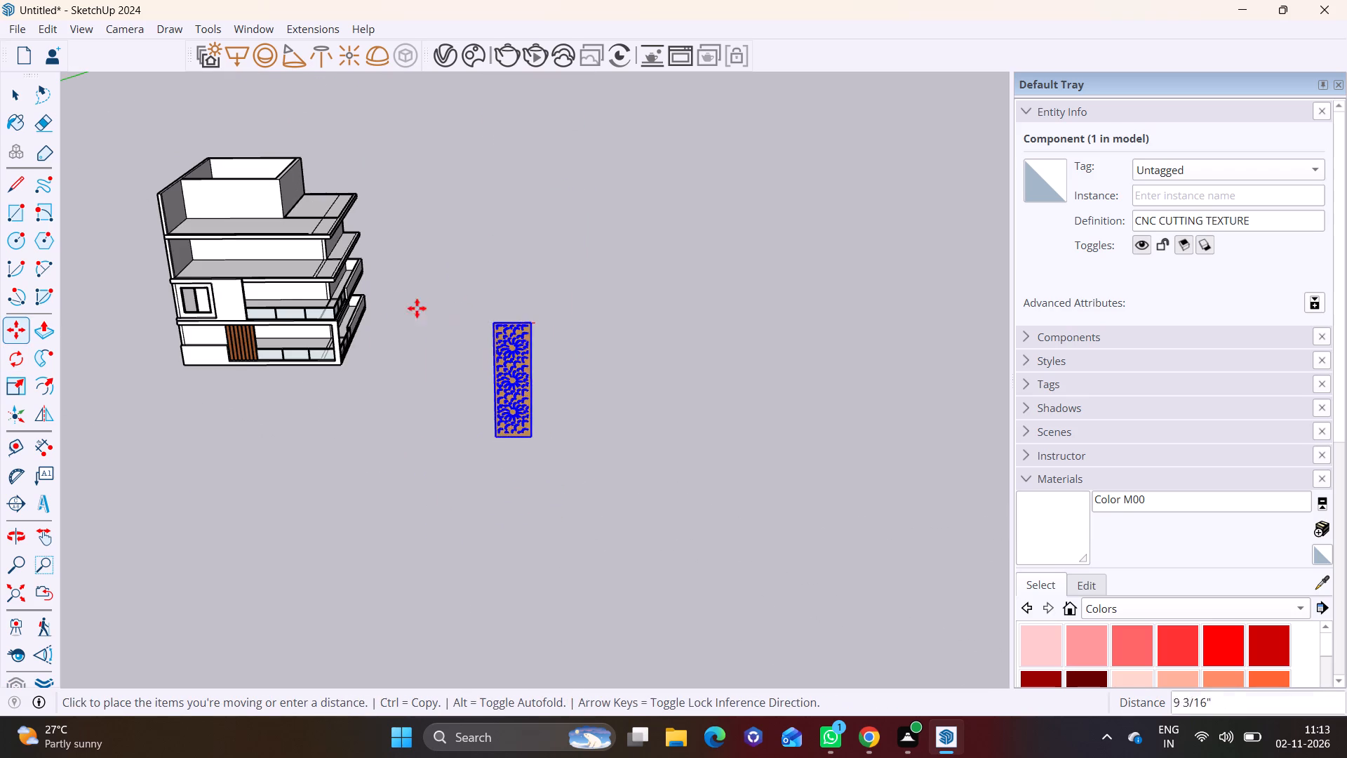
{"action": "scroll", "coordinate": [344, 291], "scroll_direction": "up", "scroll_amount": 10}
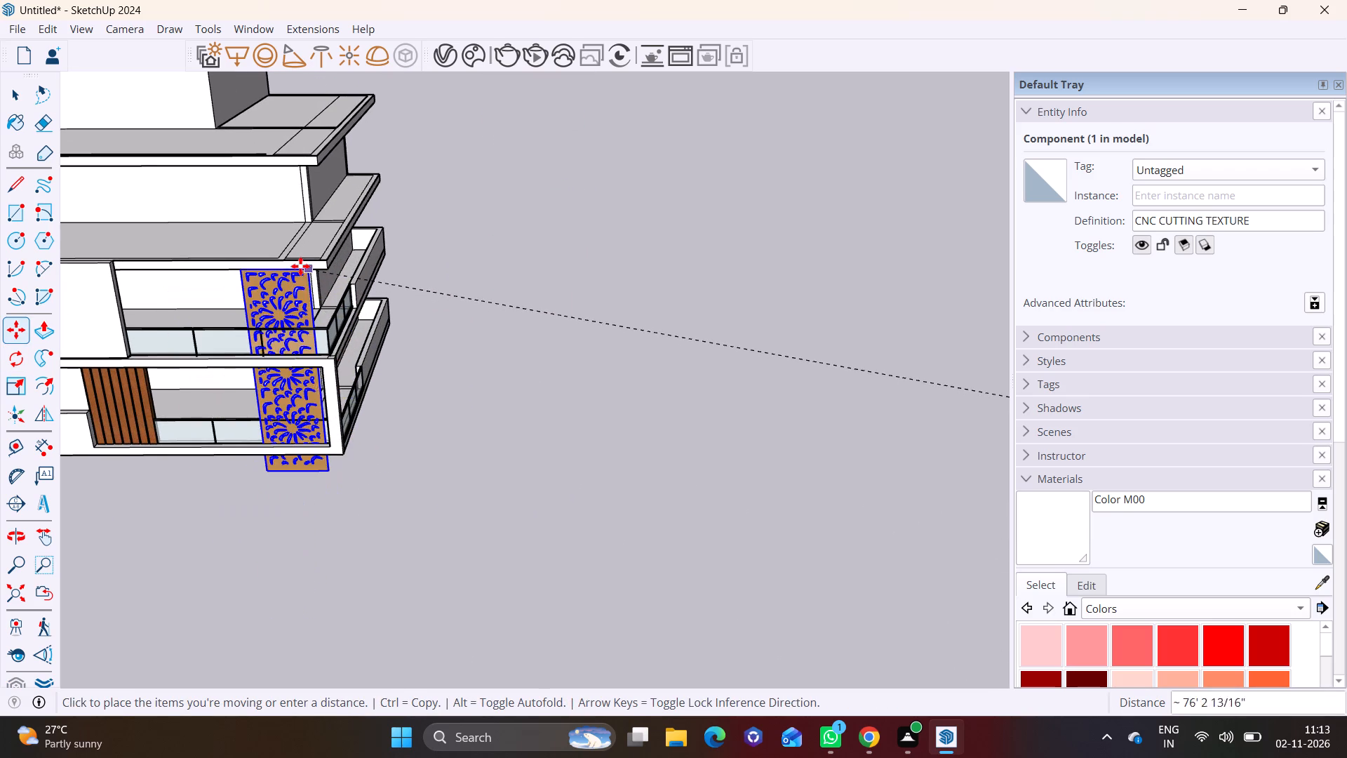
{"action": "left_click", "coordinate": [299, 265]}
Scale the CNC panel up from its bottom edge so it ends at the upper balcony's floor slab.
{"action": "scroll", "coordinate": [314, 350], "scroll_direction": "up", "scroll_amount": 1}
{"action": "middle_click_drag", "start_coordinate": [314, 350], "coordinate": [349, 241]}
{"action": "scroll", "coordinate": [279, 347], "scroll_direction": "up", "scroll_amount": 3}
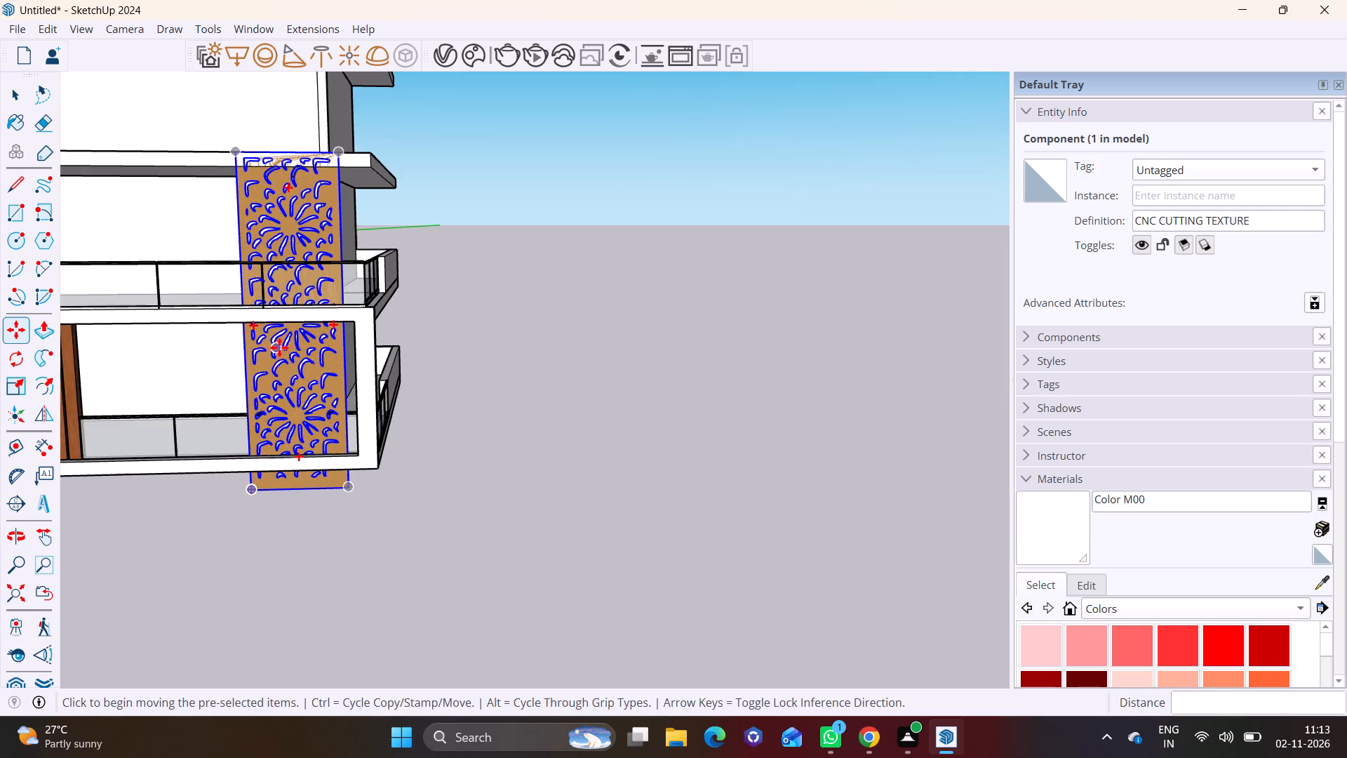
{"action": "middle_click_drag", "start_coordinate": [291, 347], "coordinate": [588, 360], "text": "shift"}
{"action": "left_click", "coordinate": [18, 387]}
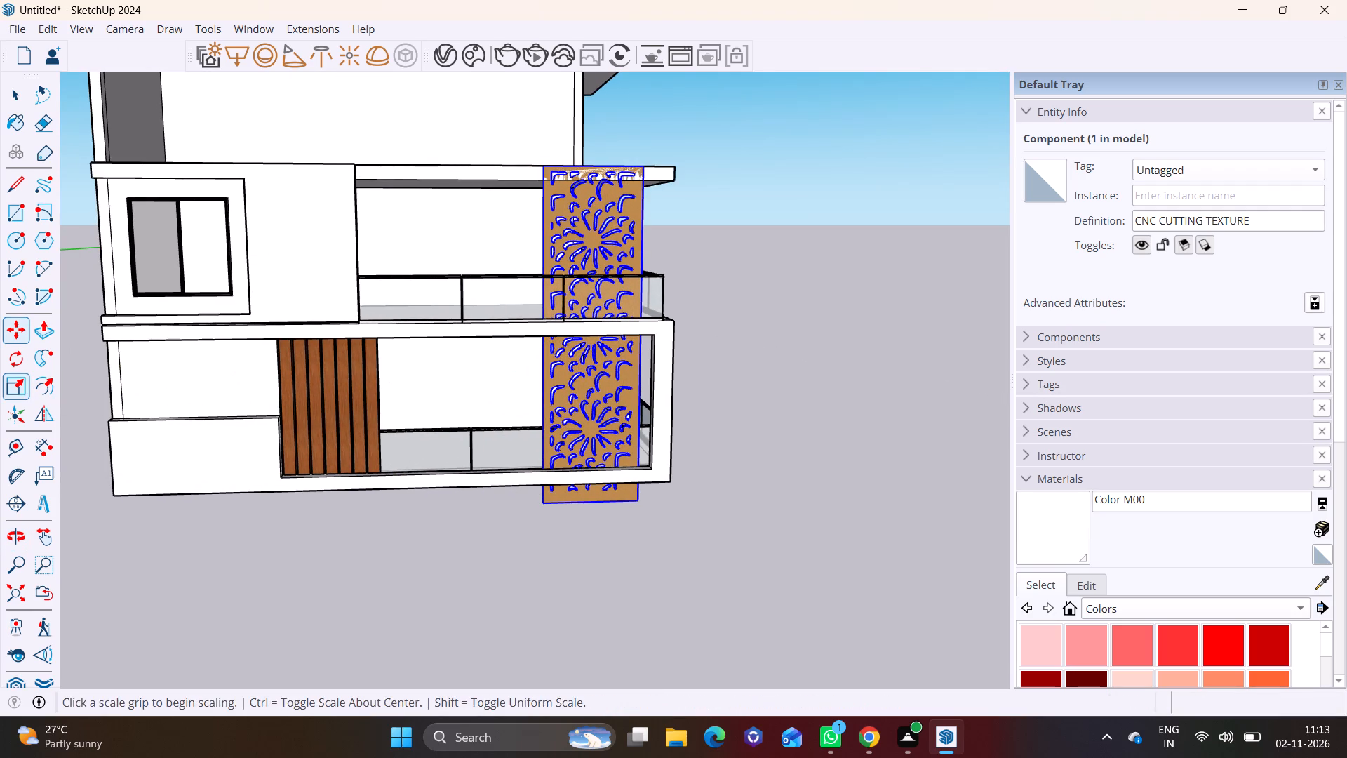
{"action": "middle_click_drag", "start_coordinate": [612, 557], "coordinate": [273, 503]}
{"action": "scroll", "coordinate": [471, 508], "scroll_direction": "up", "scroll_amount": 4}
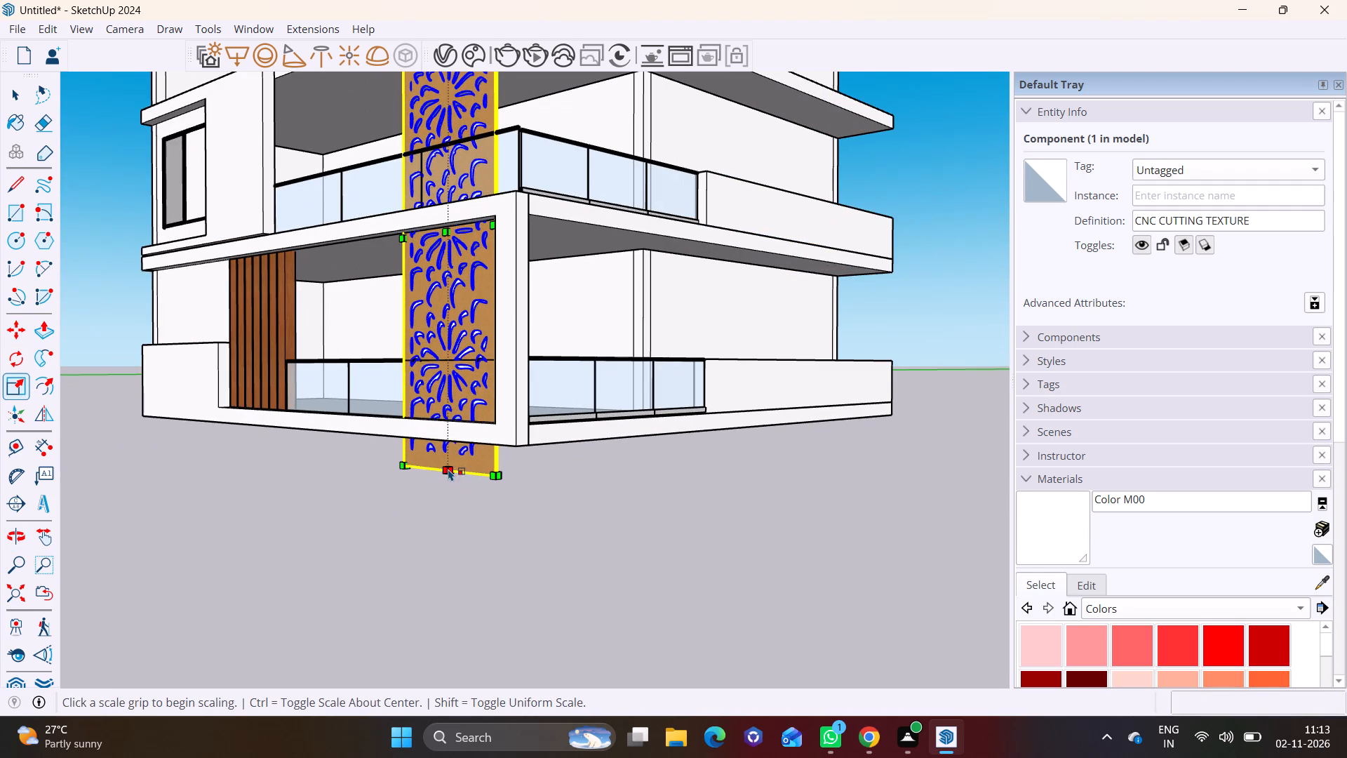
{"action": "left_click", "coordinate": [448, 469]}
{"action": "left_click", "coordinate": [457, 199]}
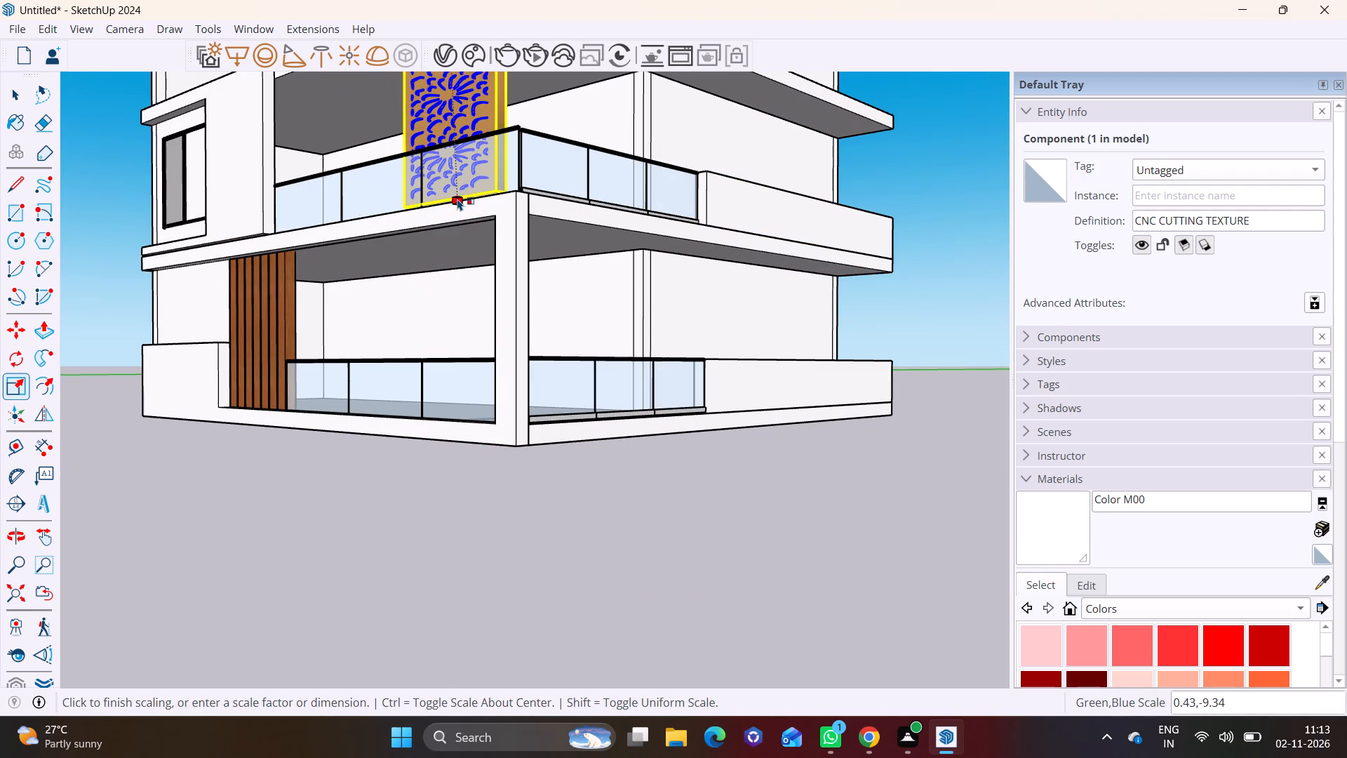
{"action": "key", "text": "space"}
{"action": "left_click", "coordinate": [441, 446]}
Move the CNC panel by its bottom corner about 1' 3/8" outward onto the front edge of the upper balcony's floor slab.
{"action": "scroll", "coordinate": [457, 428], "scroll_direction": "down", "scroll_amount": 3}
{"action": "middle_click_drag", "start_coordinate": [508, 264], "coordinate": [649, 431]}
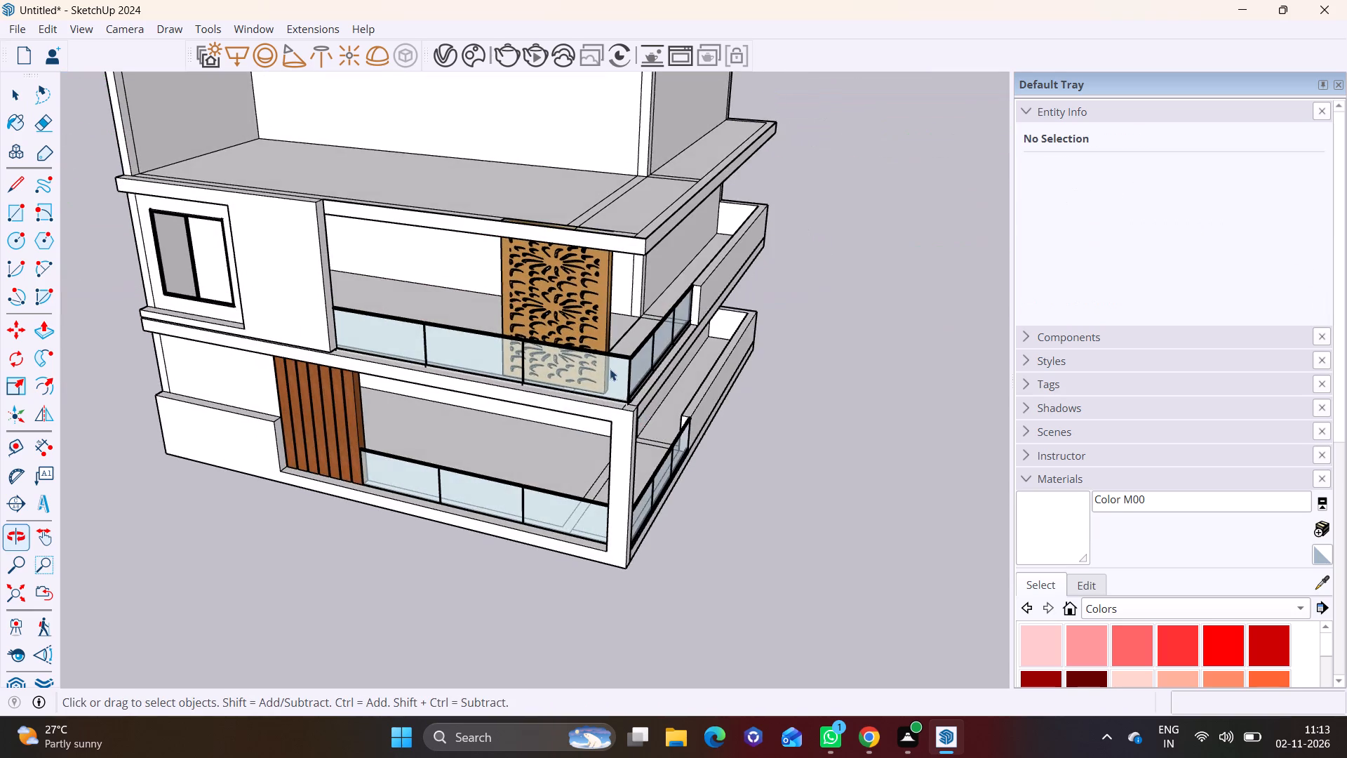
{"action": "scroll", "coordinate": [608, 319], "scroll_direction": "up", "scroll_amount": 7}
{"action": "left_click", "coordinate": [586, 325]}
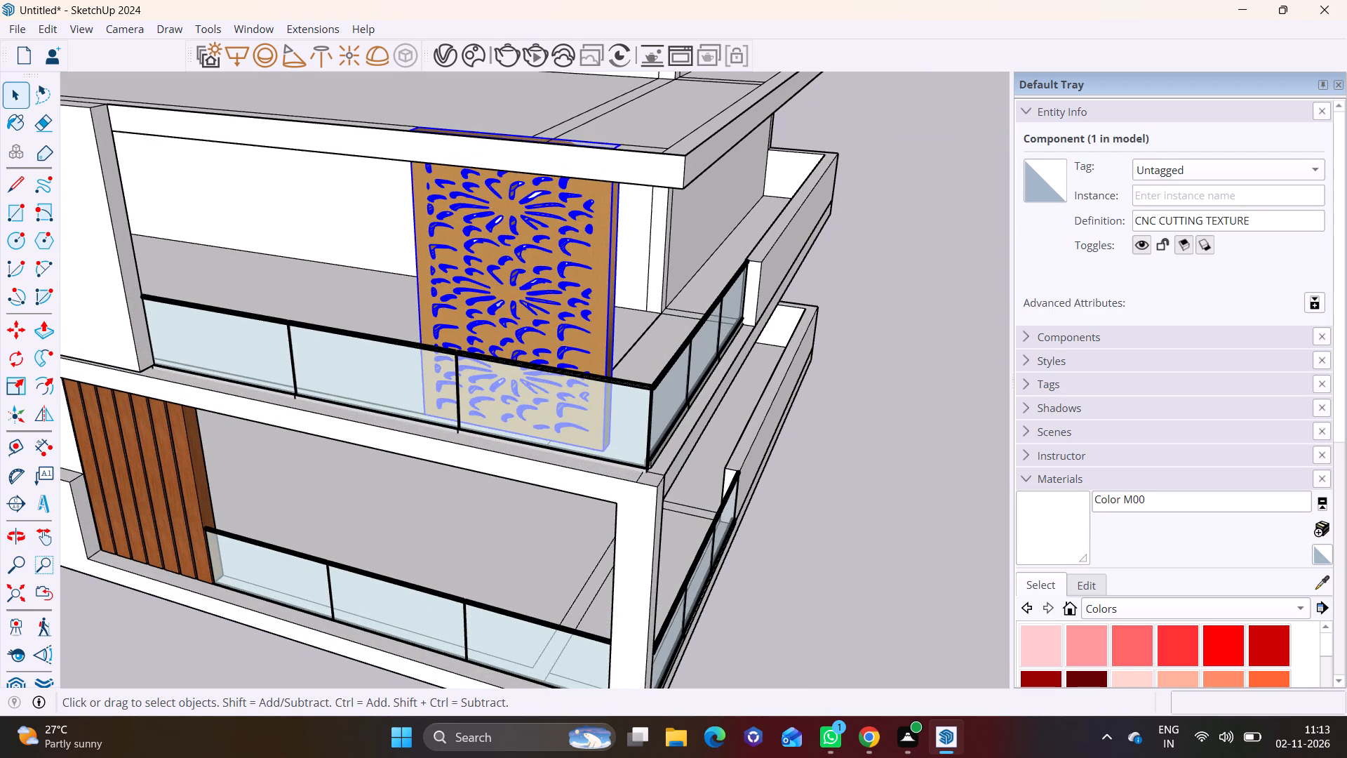
{"action": "left_click", "coordinate": [19, 329]}
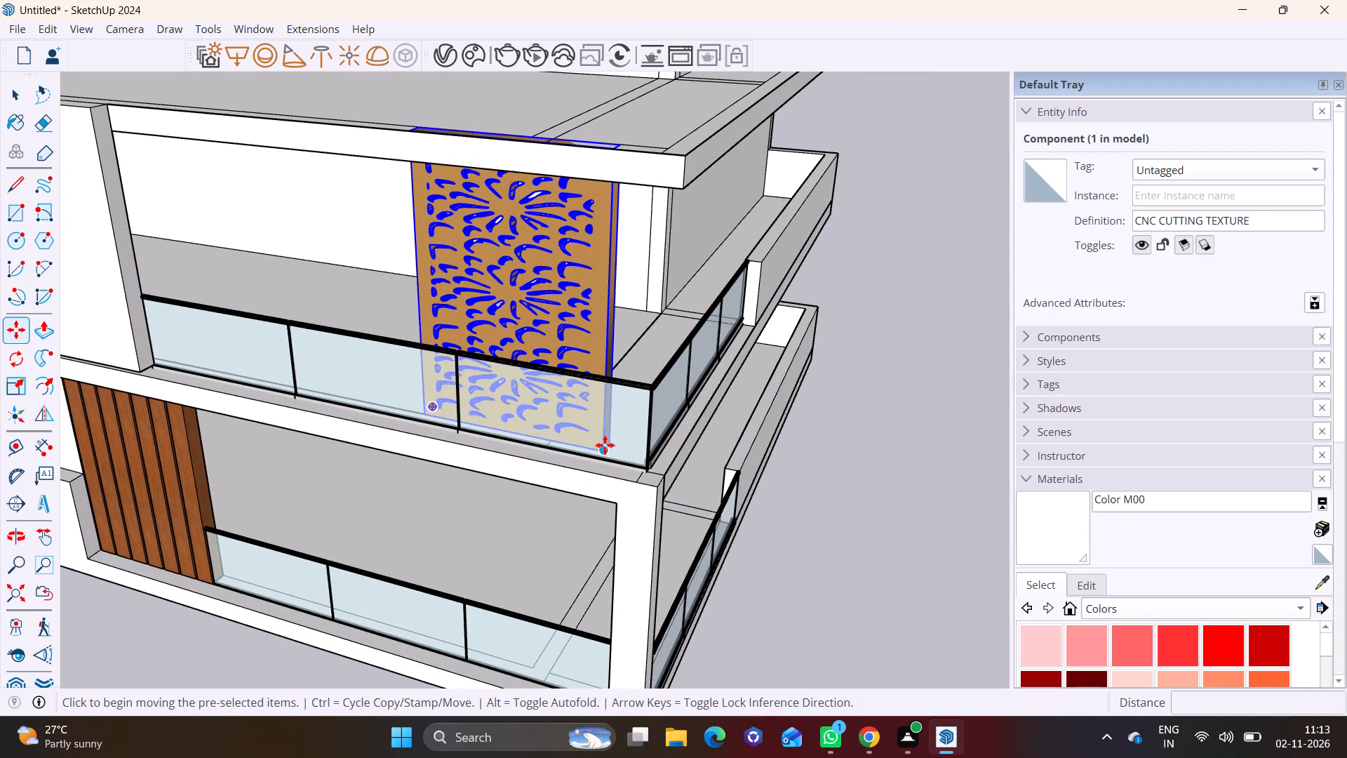
{"action": "left_click", "coordinate": [603, 444]}
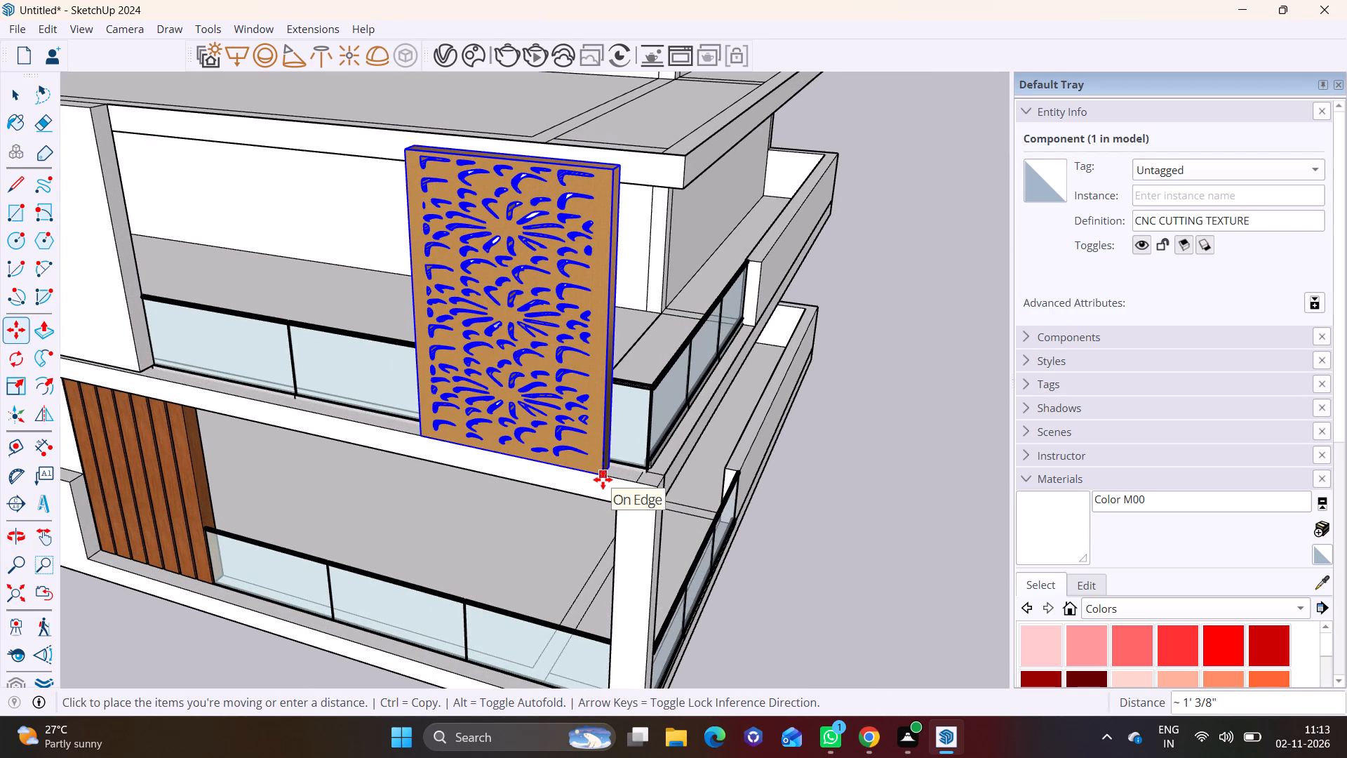
{"action": "left_click", "coordinate": [603, 479]}
{"action": "key", "text": "space"}
{"action": "left_click", "coordinate": [864, 540]}
Move the CNC panel by its bottom corner 1' 11 1/2" along the slab edge to the outer corner of the upper balcony.
{"action": "scroll", "coordinate": [756, 493], "scroll_direction": "down", "scroll_amount": 2}
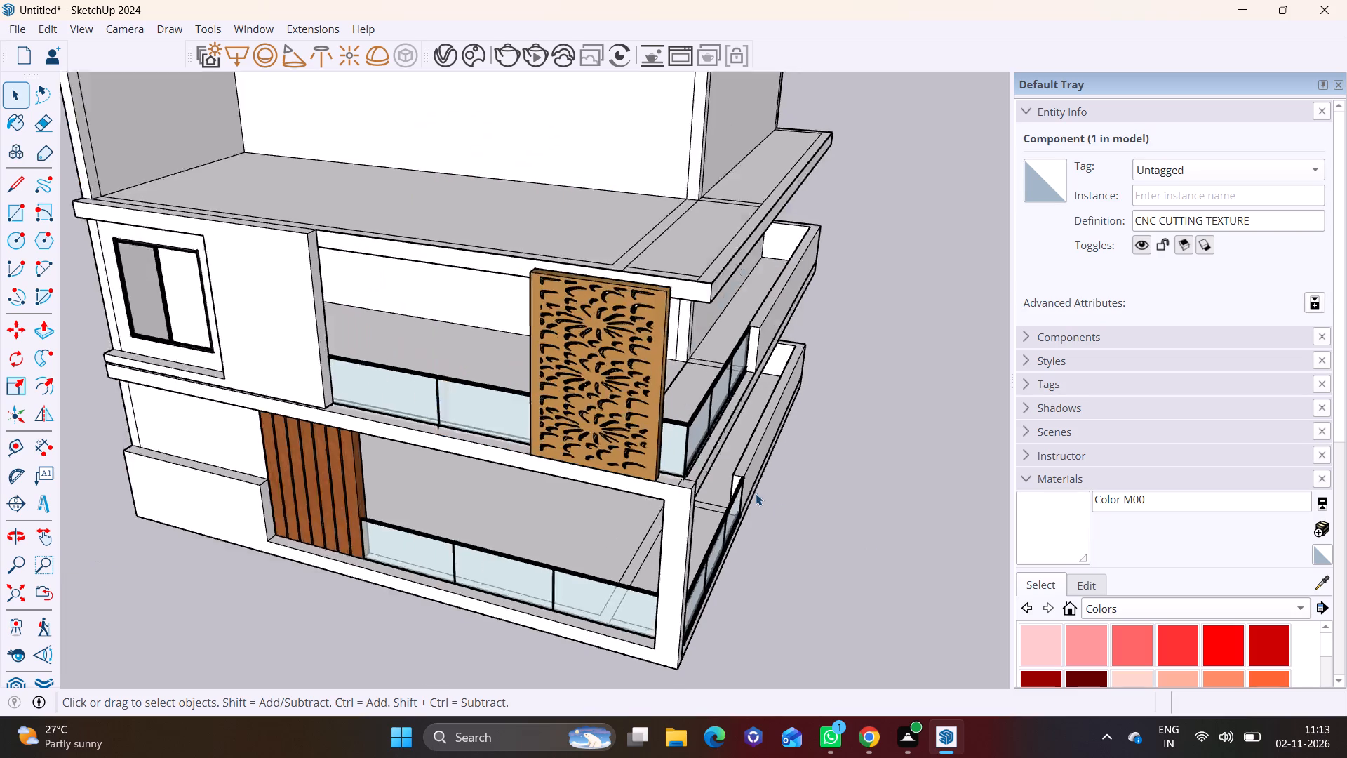
{"action": "scroll", "coordinate": [756, 493], "scroll_direction": "down", "scroll_amount": 5}
{"action": "middle_click_drag", "start_coordinate": [679, 482], "coordinate": [762, 361]}
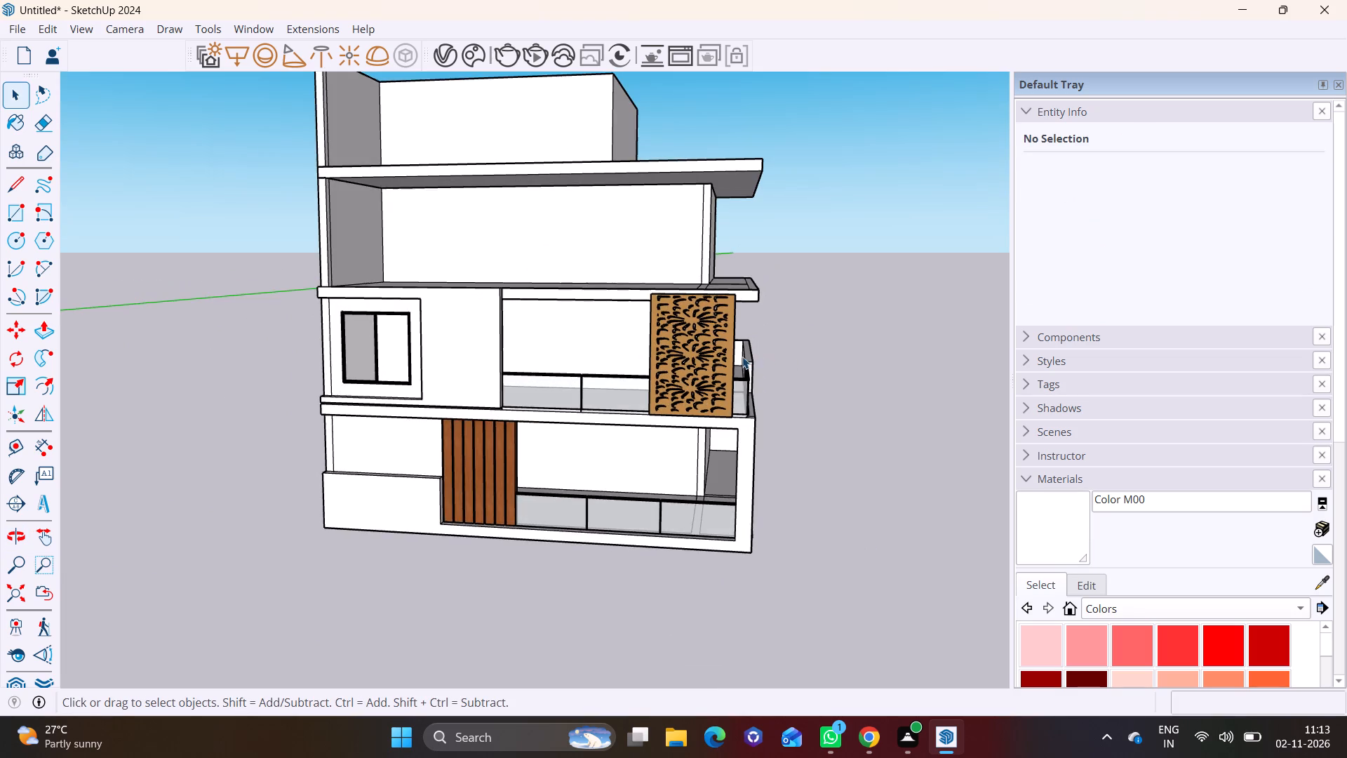
{"action": "scroll", "coordinate": [742, 357], "scroll_direction": "up", "scroll_amount": 5}
{"action": "scroll", "coordinate": [719, 427], "scroll_direction": "up", "scroll_amount": 3}
{"action": "middle_click_drag", "start_coordinate": [697, 465], "coordinate": [666, 469]}
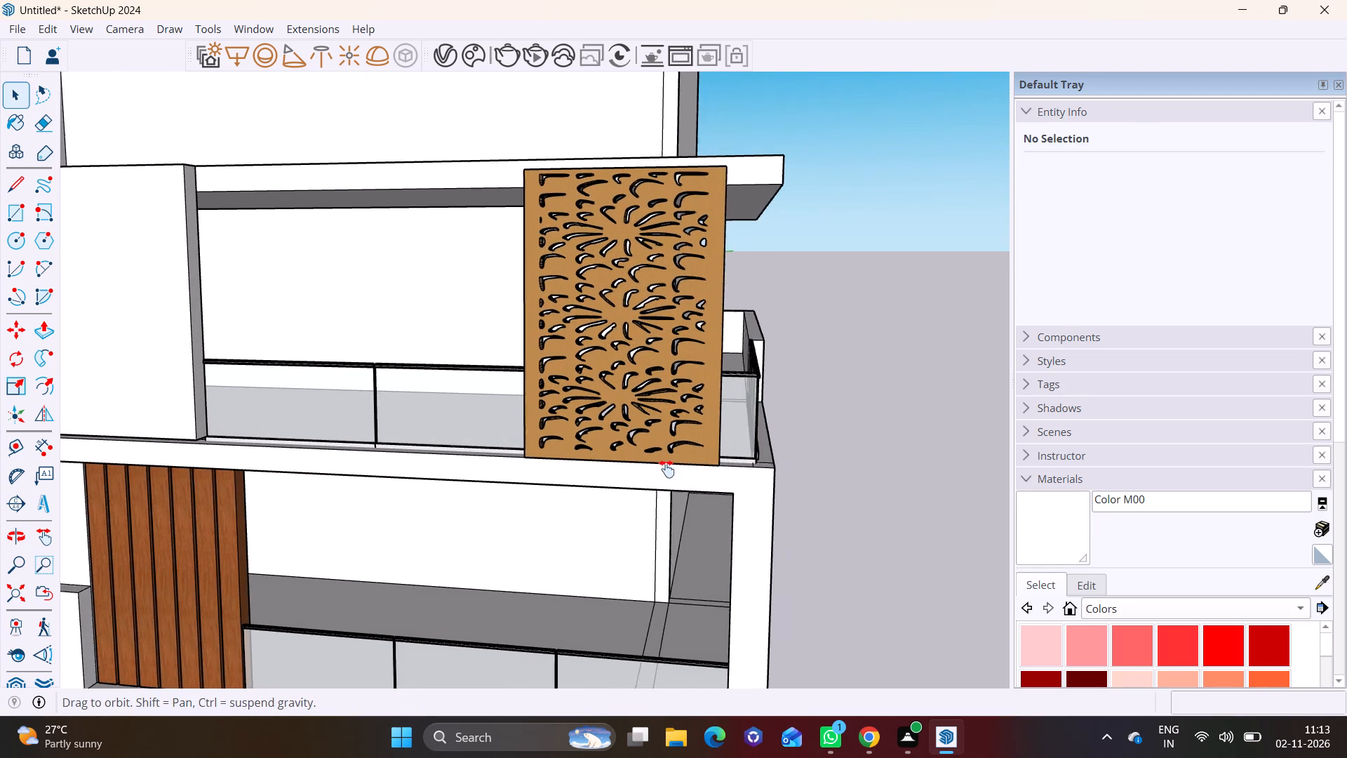
{"action": "middle_click_drag", "start_coordinate": [666, 469], "coordinate": [644, 474]}
{"action": "middle_click_drag", "start_coordinate": [736, 479], "coordinate": [412, 545]}
{"action": "scroll", "coordinate": [431, 491], "scroll_direction": "up", "scroll_amount": 3}
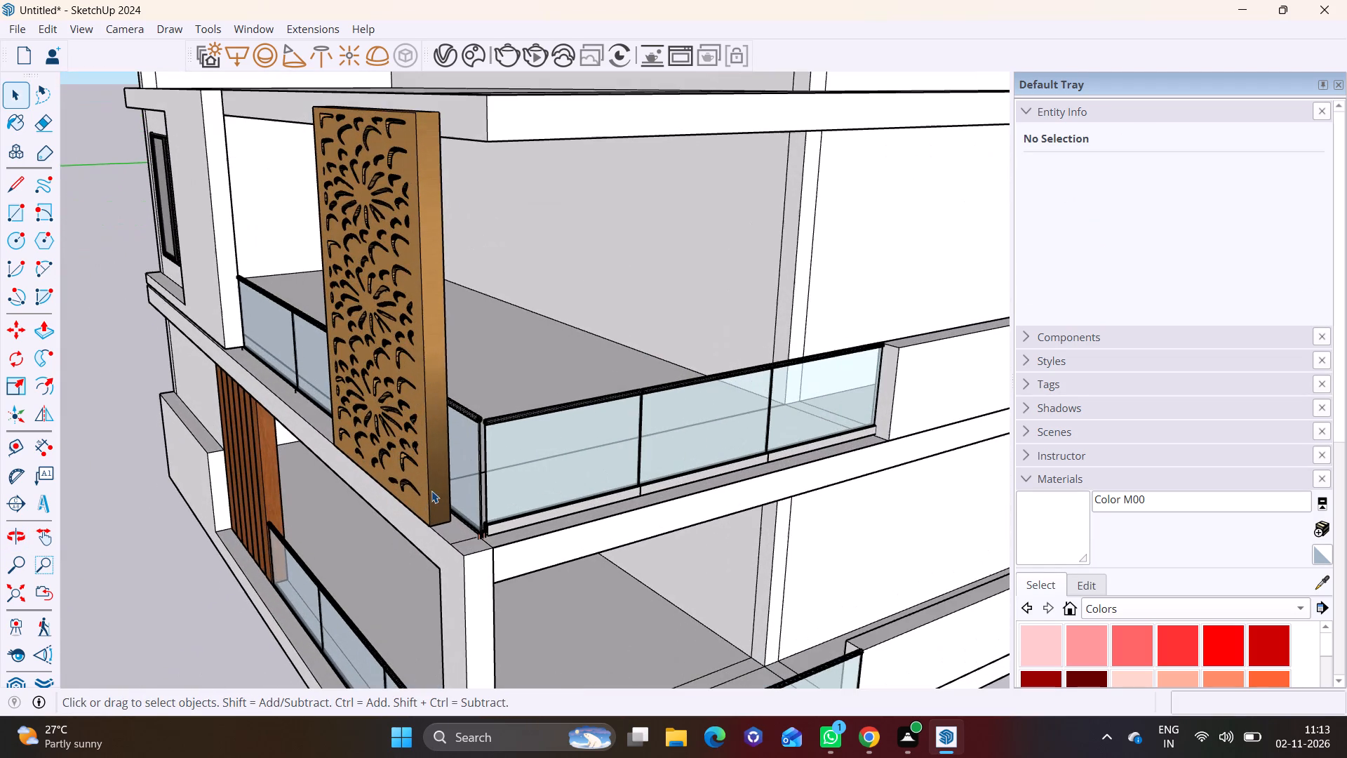
{"action": "left_click", "coordinate": [432, 484]}
{"action": "key", "text": "m"}
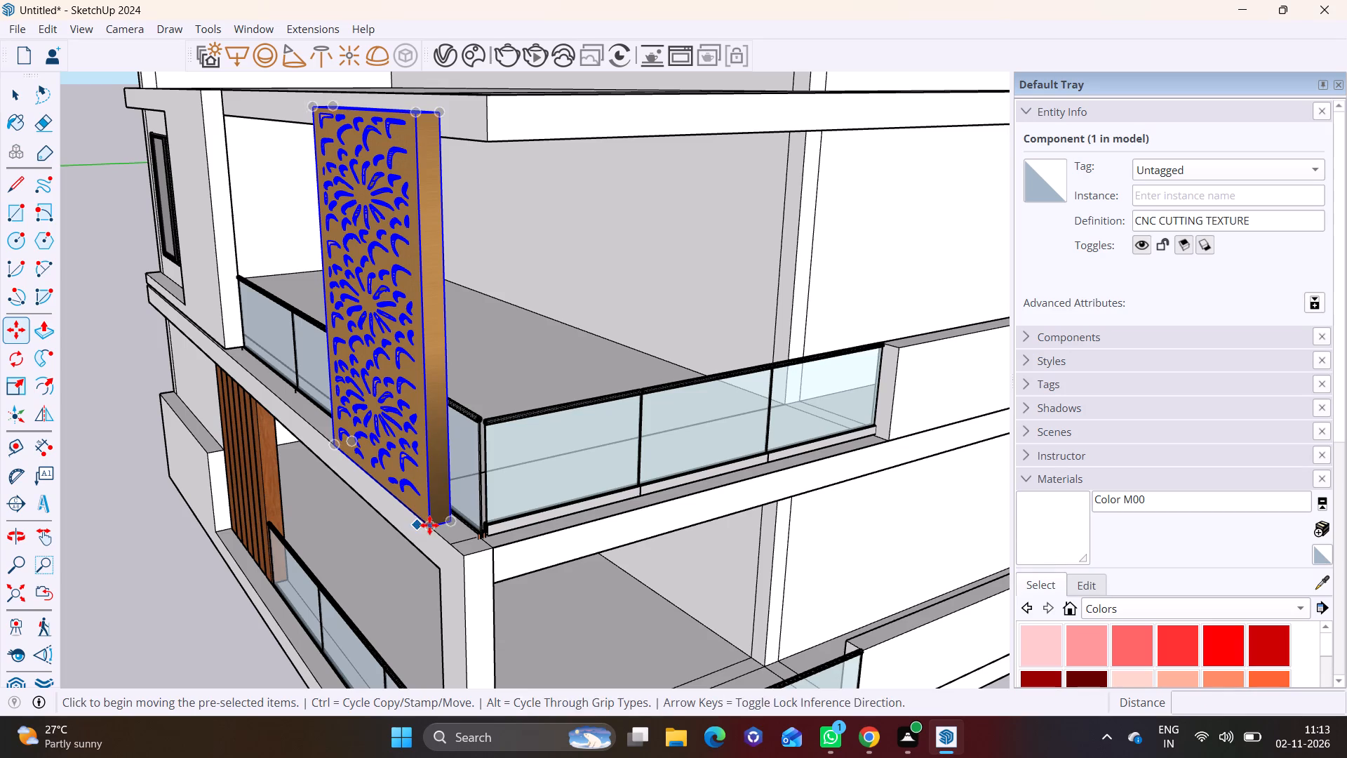
{"action": "left_click", "coordinate": [429, 524]}
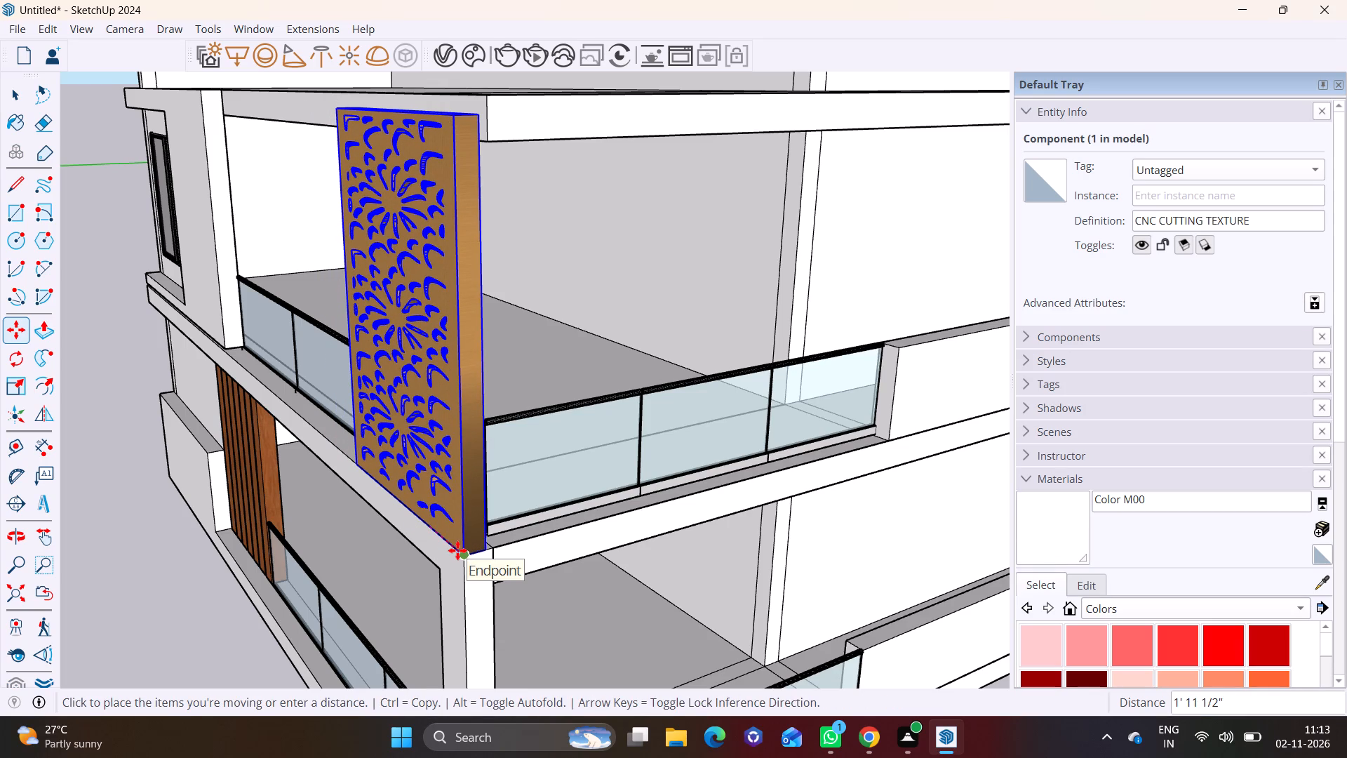
{"action": "left_click", "coordinate": [457, 550]}
{"action": "key", "text": "space"}
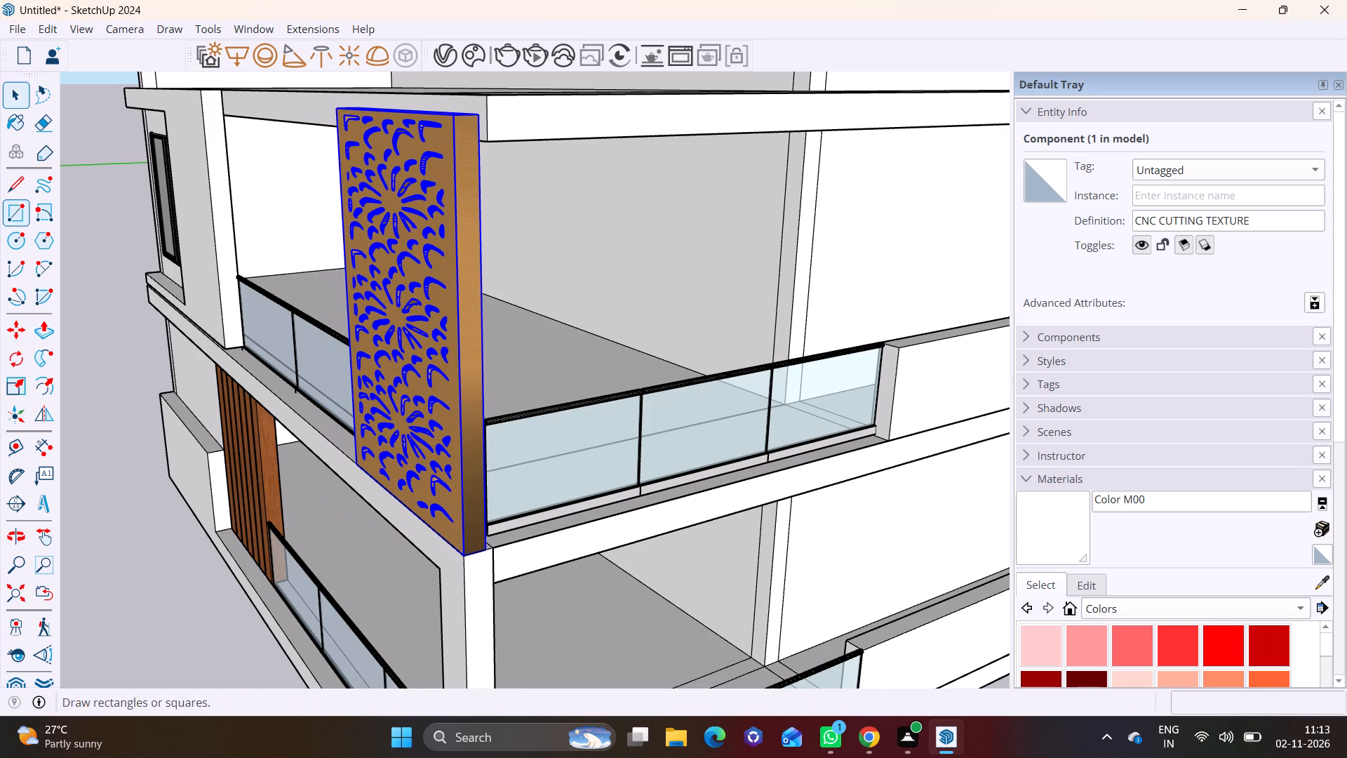
Draw a rectangle about 3 13/16" by 11 15/16" on the slab ledge outside the side glass railing, near the CNC panel.
{"action": "left_click", "coordinate": [22, 215]}
{"action": "scroll", "coordinate": [472, 505], "scroll_direction": "up", "scroll_amount": 3}
{"action": "middle_click_drag", "start_coordinate": [395, 556], "coordinate": [193, 616]}
{"action": "scroll", "coordinate": [376, 572], "scroll_direction": "up", "scroll_amount": 3}
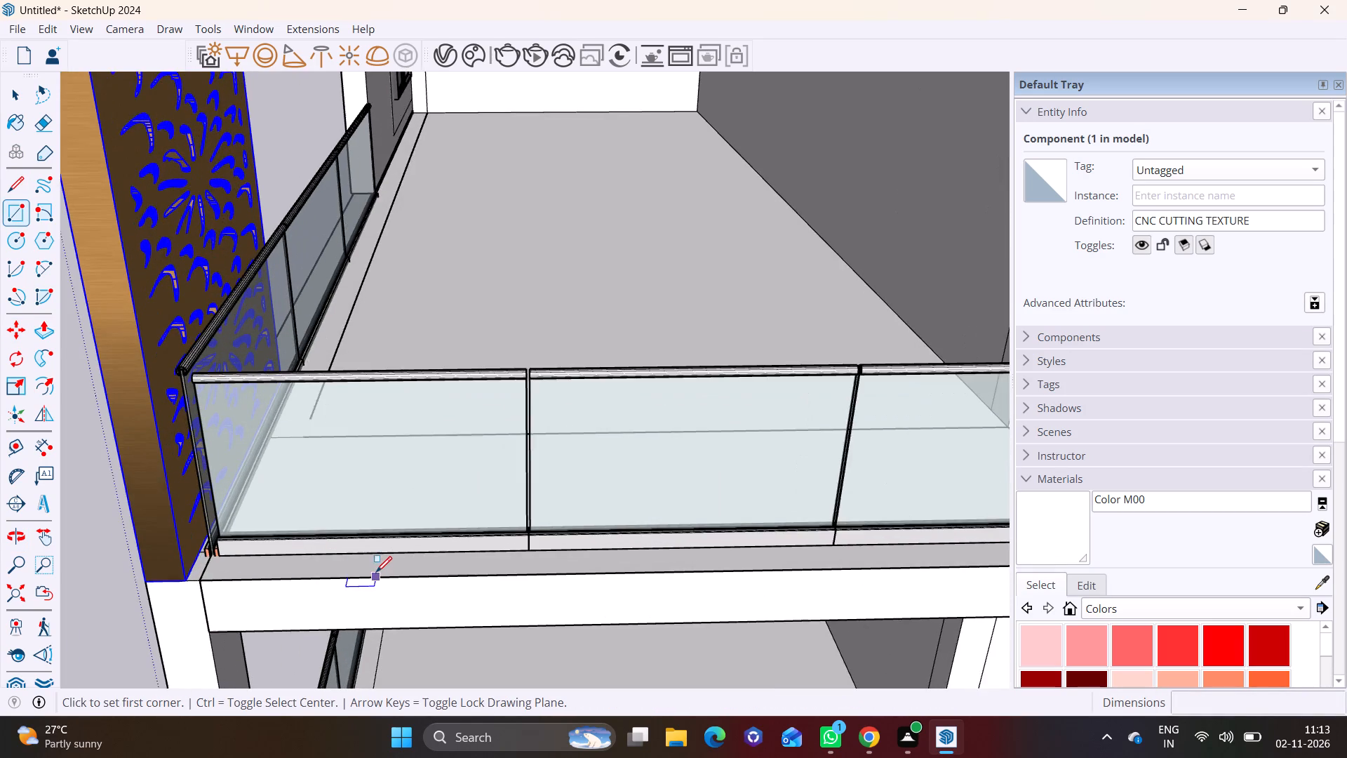
{"action": "scroll", "coordinate": [376, 572], "scroll_direction": "up", "scroll_amount": 1}
{"action": "middle_click_drag", "start_coordinate": [423, 594], "coordinate": [587, 502], "text": "shift"}
{"action": "middle_click_drag", "start_coordinate": [468, 477], "coordinate": [481, 540]}
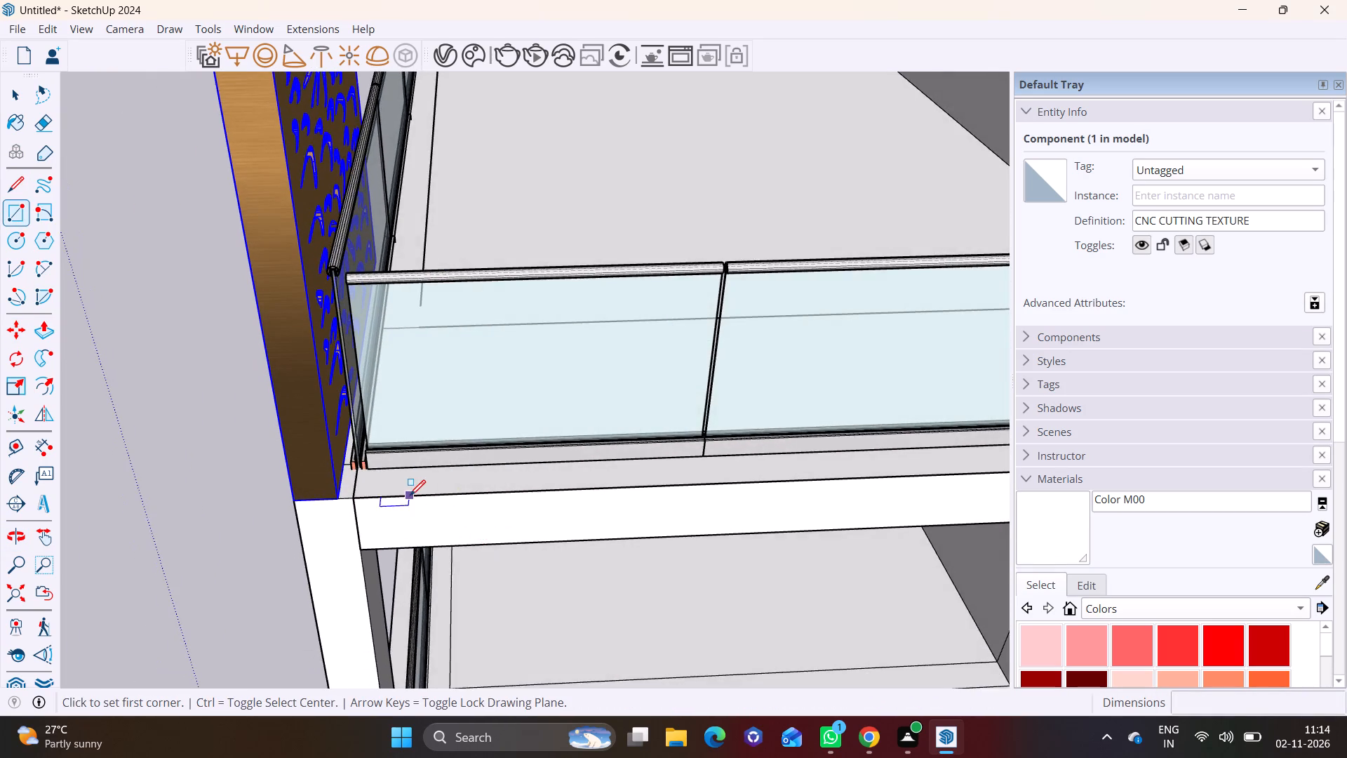
{"action": "scroll", "coordinate": [410, 496], "scroll_direction": "up", "scroll_amount": 5}
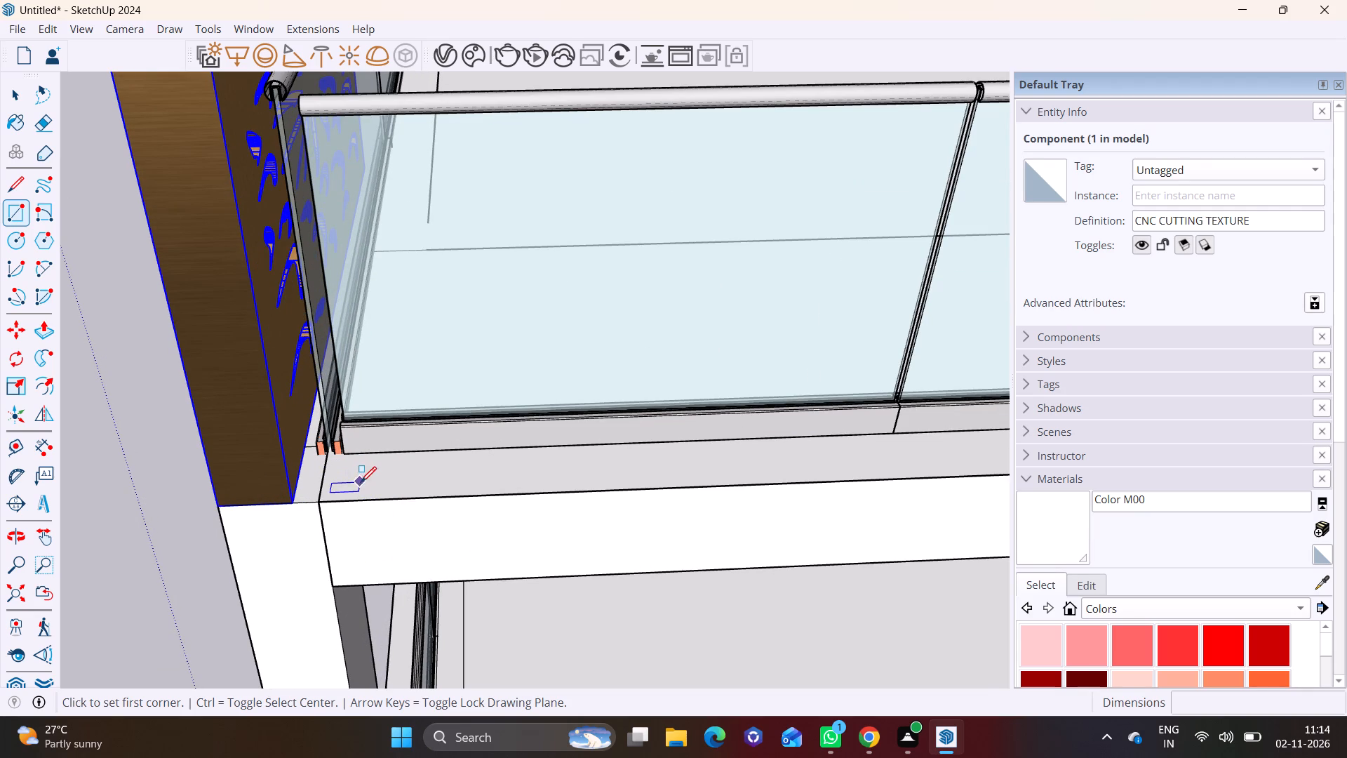
{"action": "left_click", "coordinate": [359, 488]}
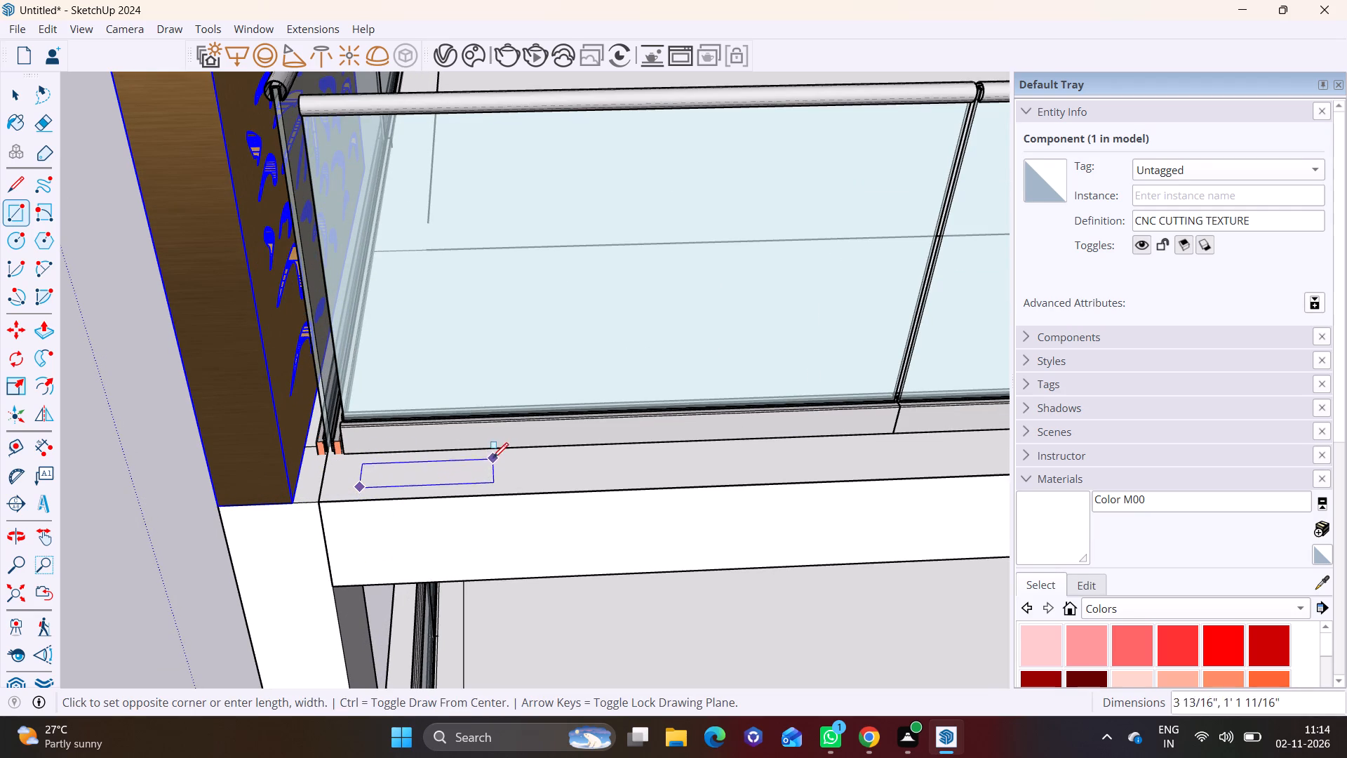
{"action": "left_click", "coordinate": [477, 460]}
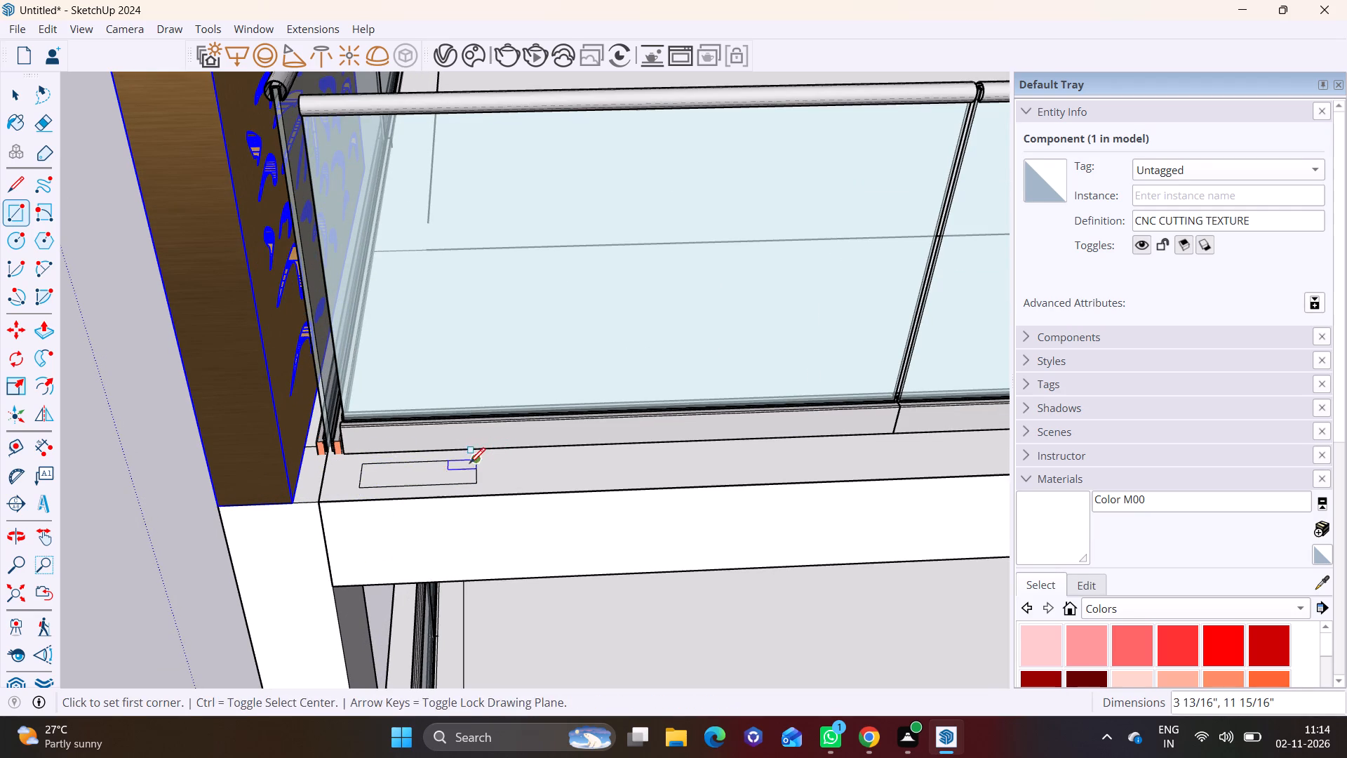
{"action": "key", "text": "space"}
Make the small ledge rectangle a group and open it for editing with its face and edges selected.
{"action": "double_click", "coordinate": [420, 470]}
{"action": "right_click", "coordinate": [420, 470]}
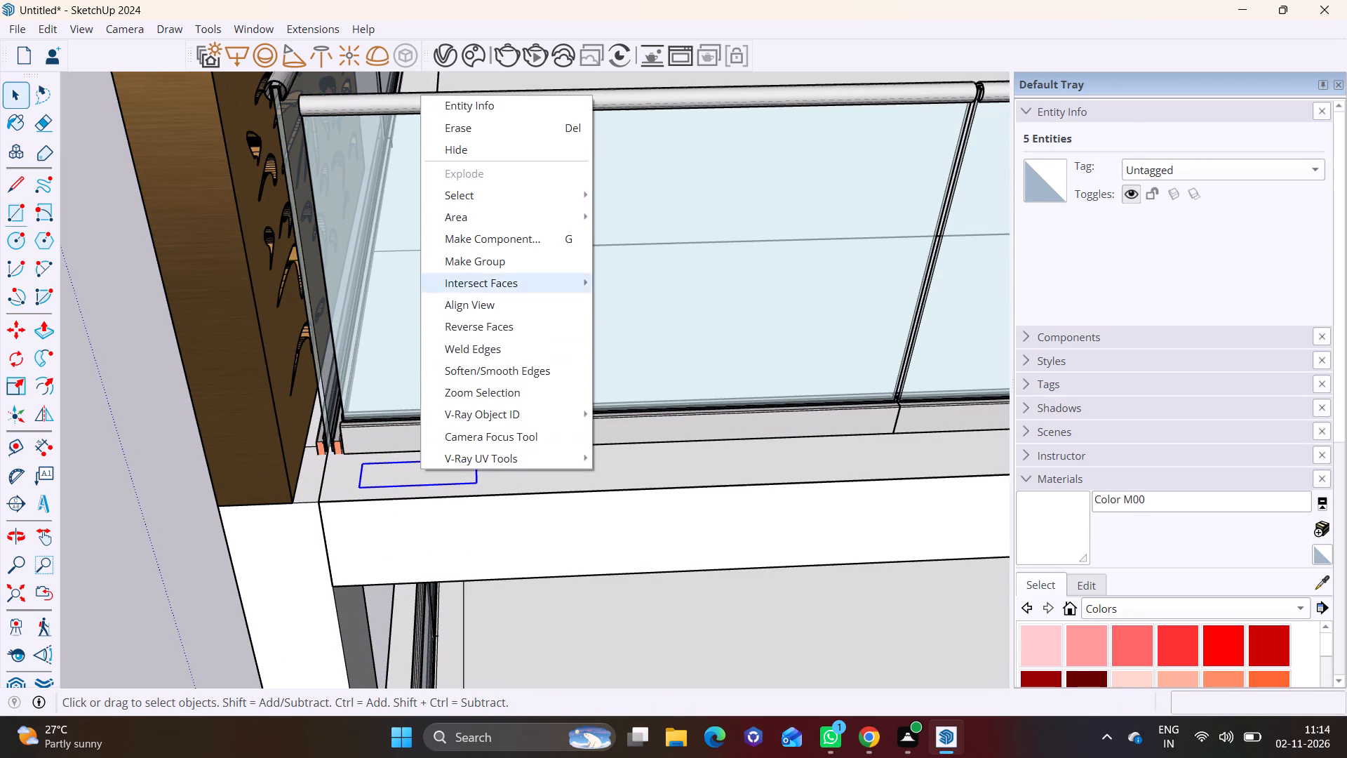
{"action": "left_click", "coordinate": [476, 262]}
{"action": "triple_click", "coordinate": [379, 481]}
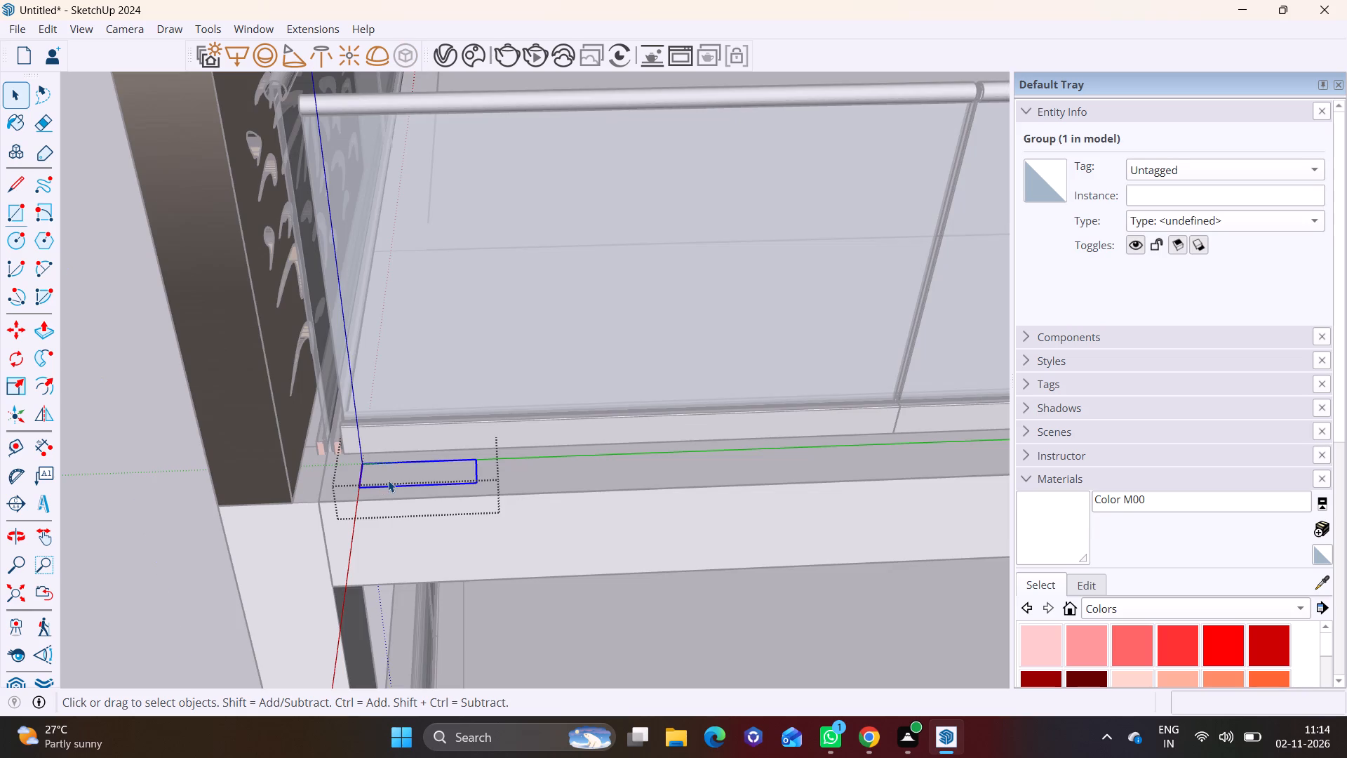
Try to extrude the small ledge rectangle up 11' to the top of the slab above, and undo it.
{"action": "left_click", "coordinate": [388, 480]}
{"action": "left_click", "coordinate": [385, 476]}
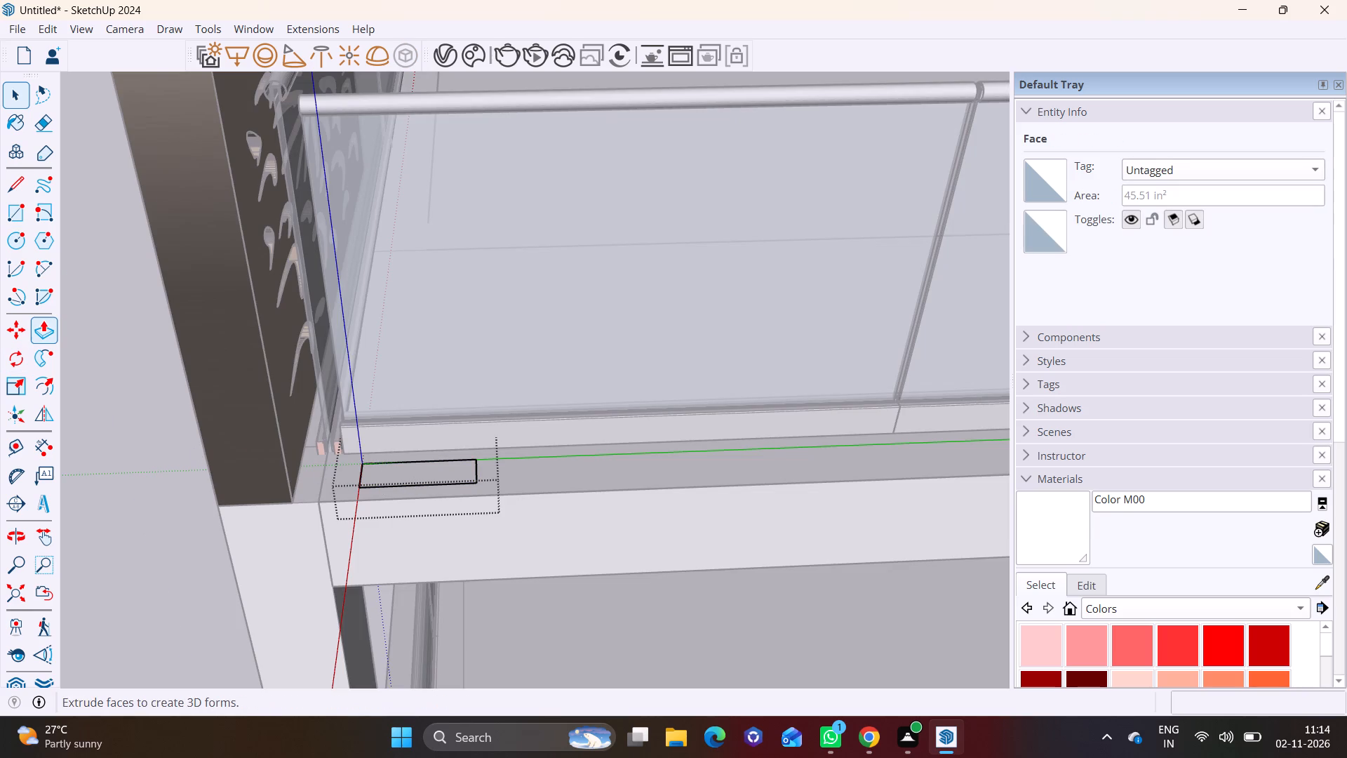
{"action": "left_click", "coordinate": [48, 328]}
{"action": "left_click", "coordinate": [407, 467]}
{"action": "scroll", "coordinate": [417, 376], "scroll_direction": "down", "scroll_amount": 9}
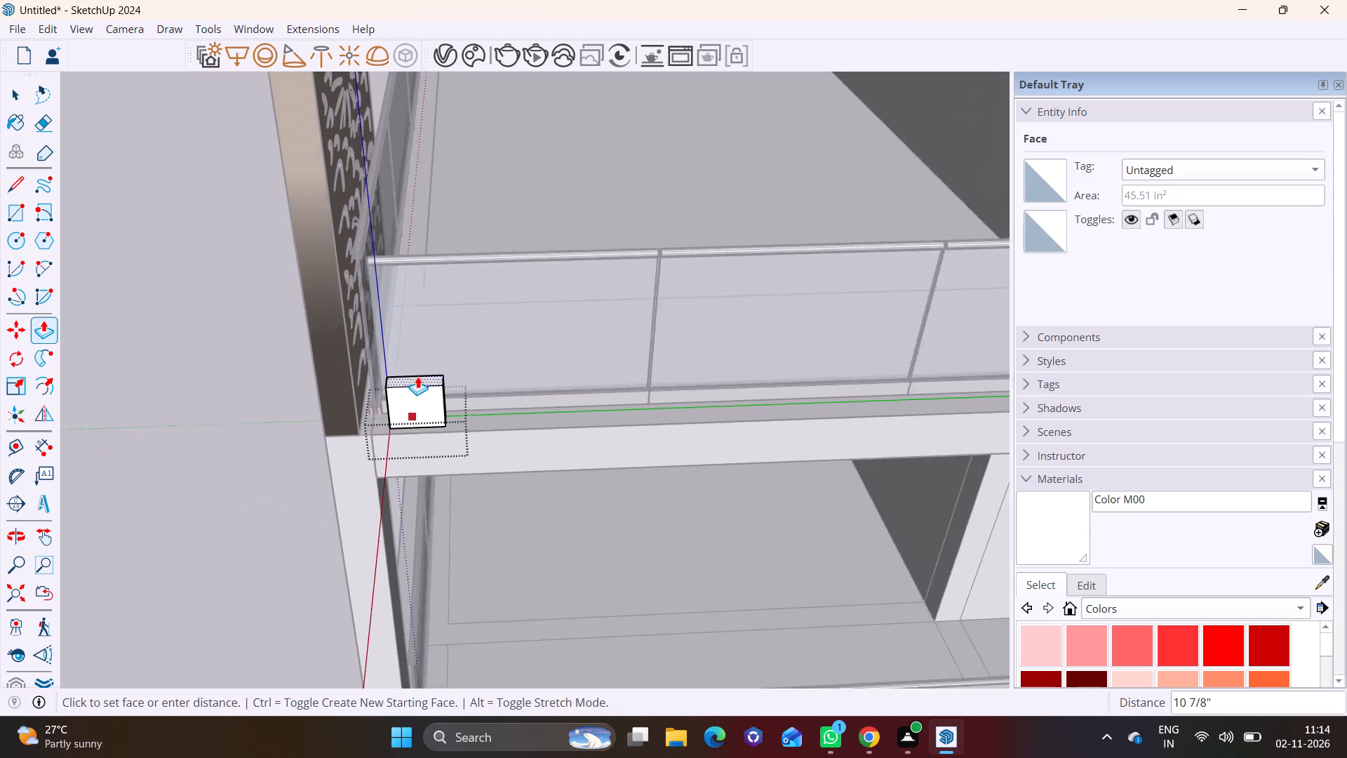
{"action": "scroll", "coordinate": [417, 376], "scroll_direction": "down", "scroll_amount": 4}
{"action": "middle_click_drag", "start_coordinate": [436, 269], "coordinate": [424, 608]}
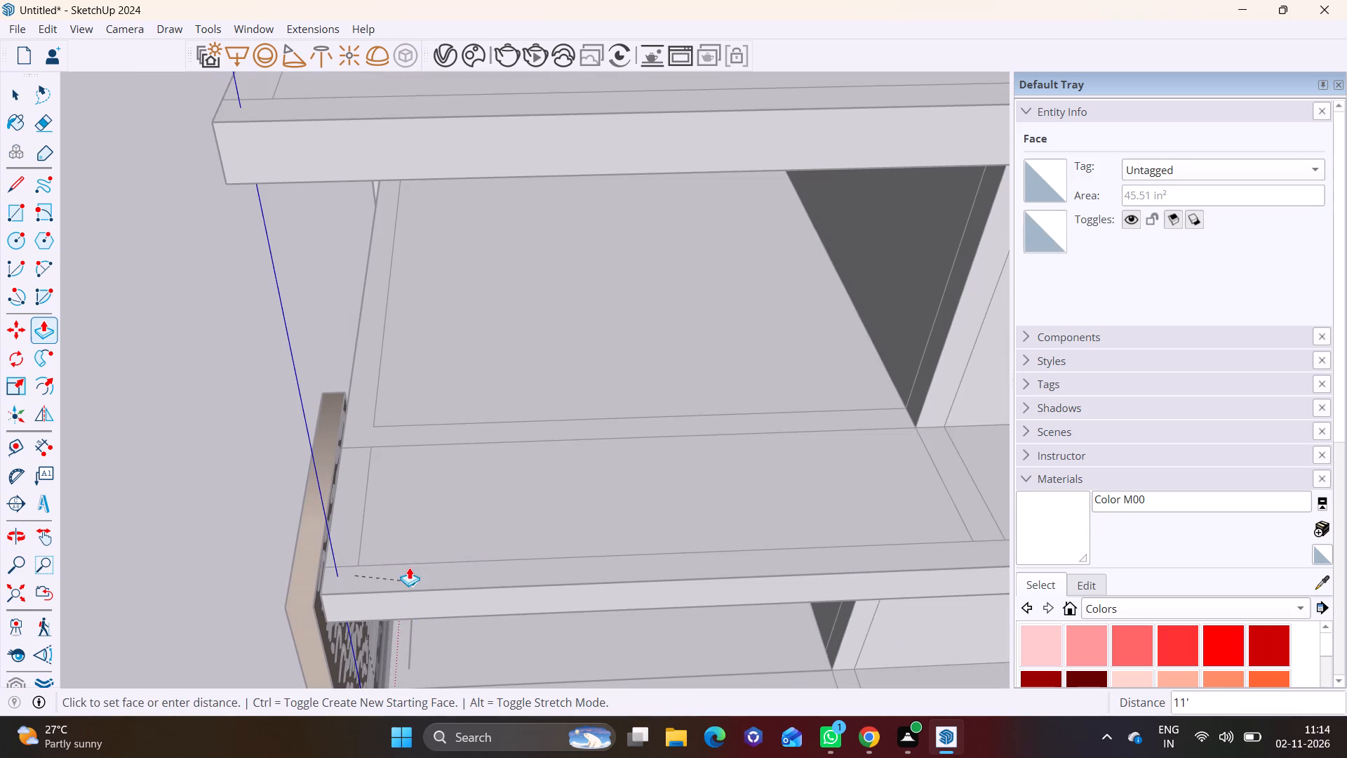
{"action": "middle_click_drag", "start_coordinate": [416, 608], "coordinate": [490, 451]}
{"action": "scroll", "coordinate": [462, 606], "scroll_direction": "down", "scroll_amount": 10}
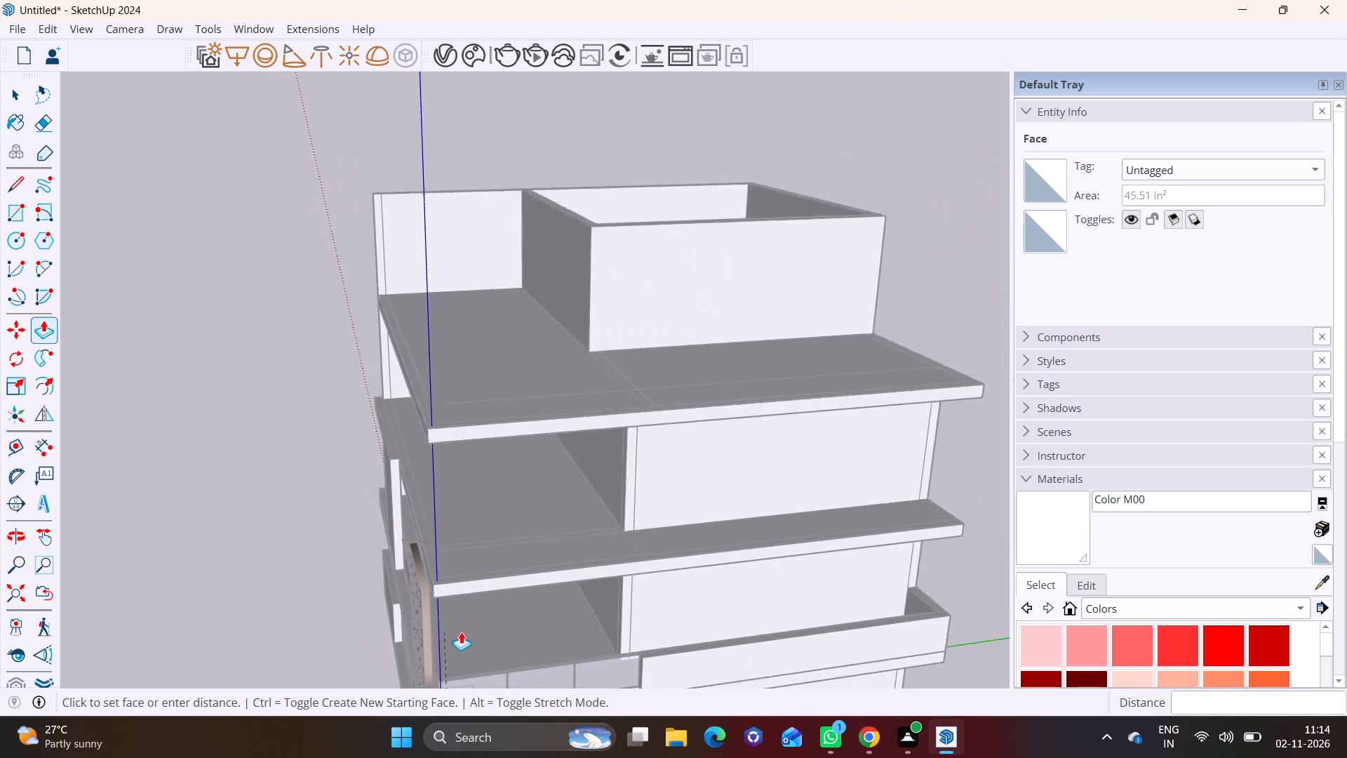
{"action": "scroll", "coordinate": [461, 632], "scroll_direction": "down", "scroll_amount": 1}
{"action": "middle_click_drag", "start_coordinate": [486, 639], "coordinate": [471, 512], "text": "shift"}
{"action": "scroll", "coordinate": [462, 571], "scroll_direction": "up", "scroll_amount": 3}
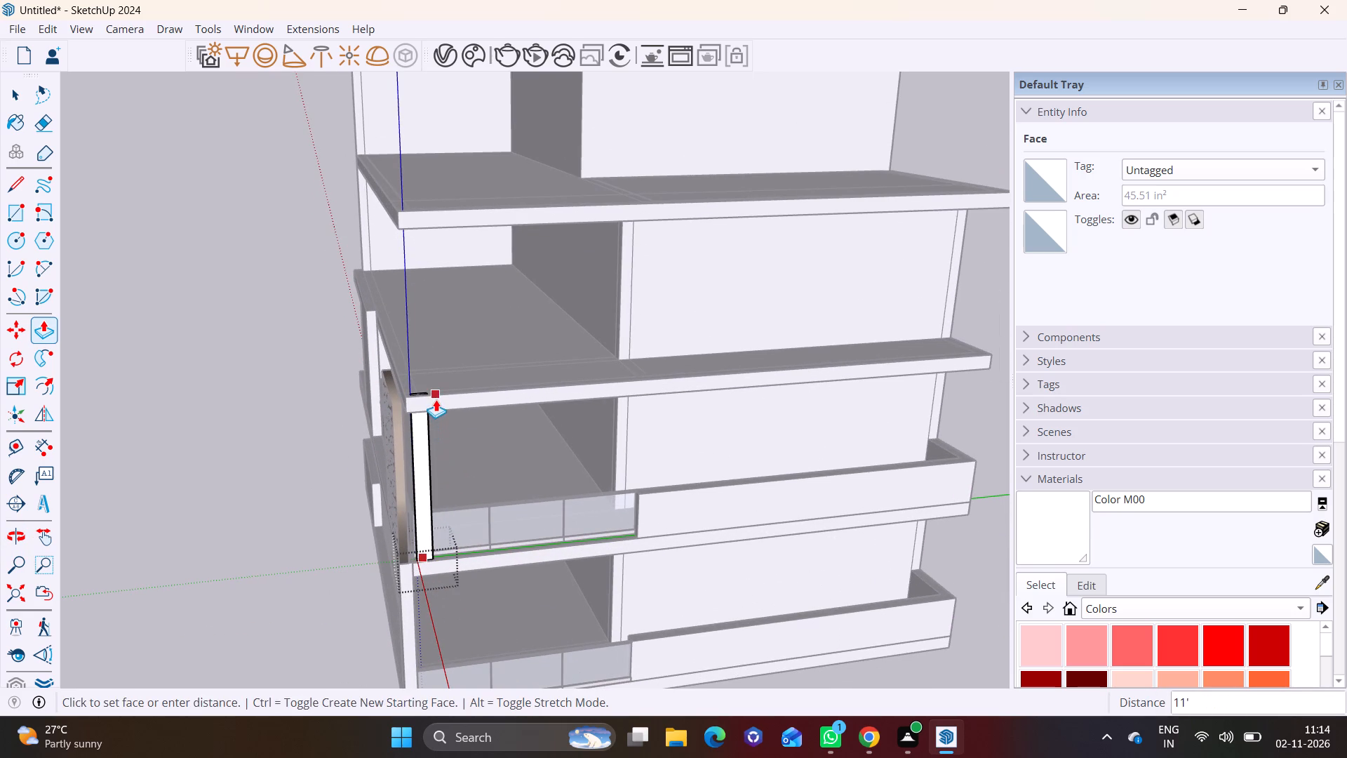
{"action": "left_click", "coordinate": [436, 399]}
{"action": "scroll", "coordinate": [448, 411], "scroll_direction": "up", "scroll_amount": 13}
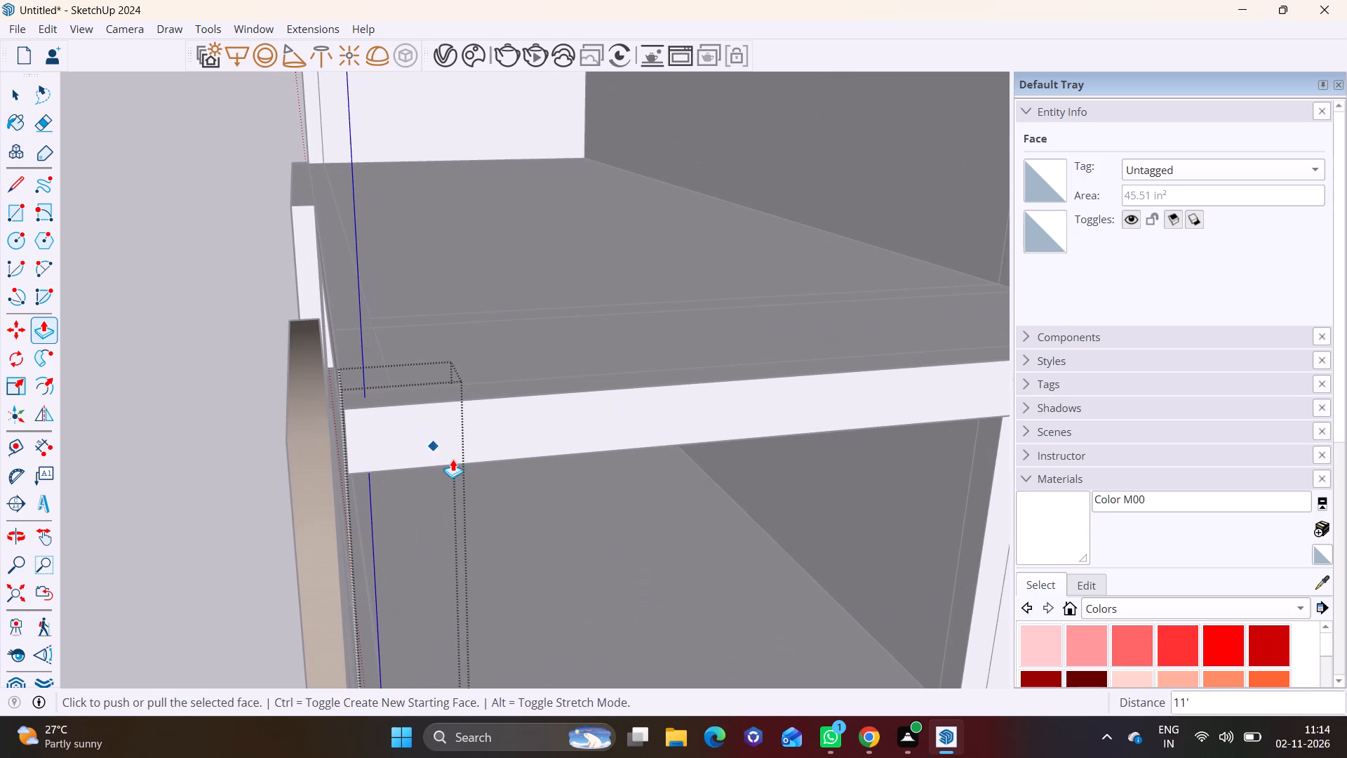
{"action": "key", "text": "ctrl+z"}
Extrude the ledge rectangle up 6' 8 15/16" and a further 3' 3 1/16" to the underside of the slab above, and close the group.
{"action": "scroll", "coordinate": [432, 500], "scroll_direction": "down", "scroll_amount": 3}
{"action": "middle_click_drag", "start_coordinate": [454, 529], "coordinate": [510, 404], "text": "shift"}
{"action": "scroll", "coordinate": [507, 623], "scroll_direction": "up", "scroll_amount": 2}
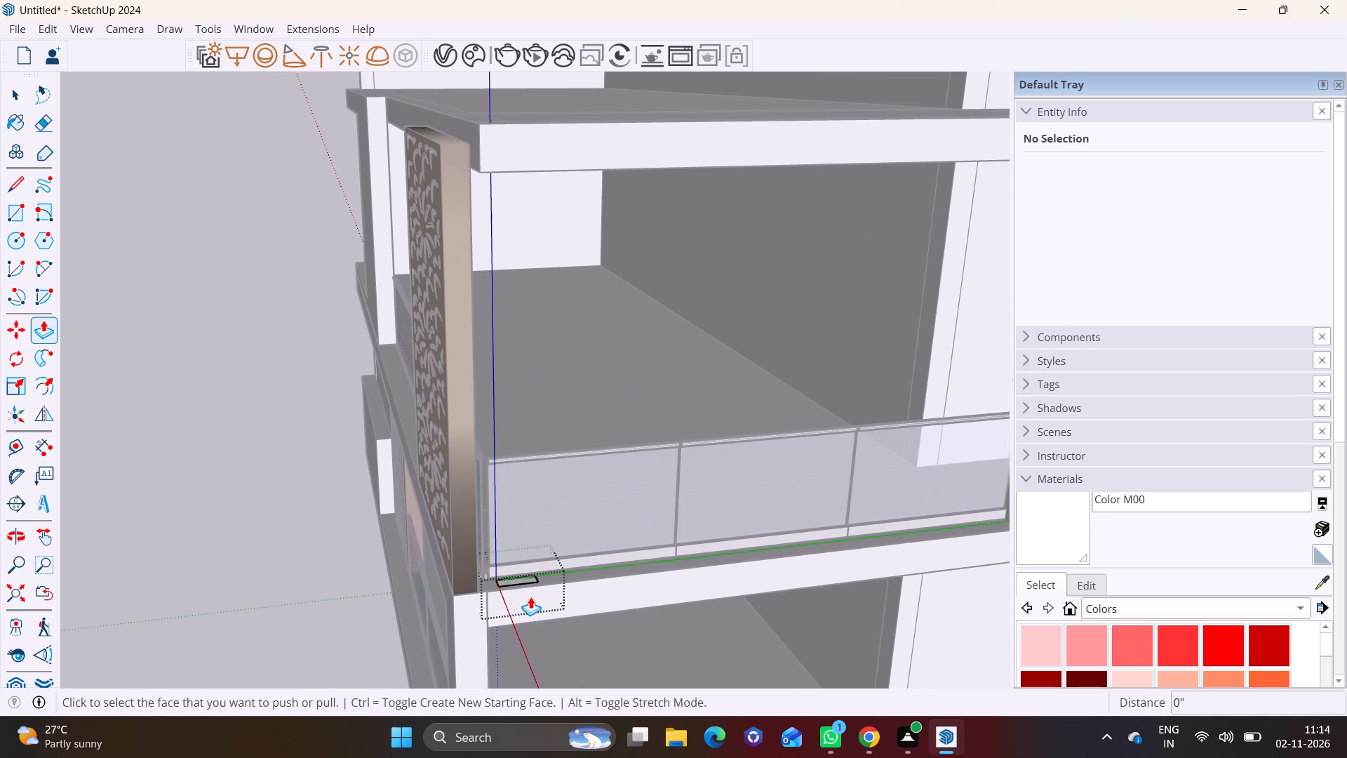
{"action": "left_click", "coordinate": [521, 580]}
{"action": "left_click", "coordinate": [538, 316]}
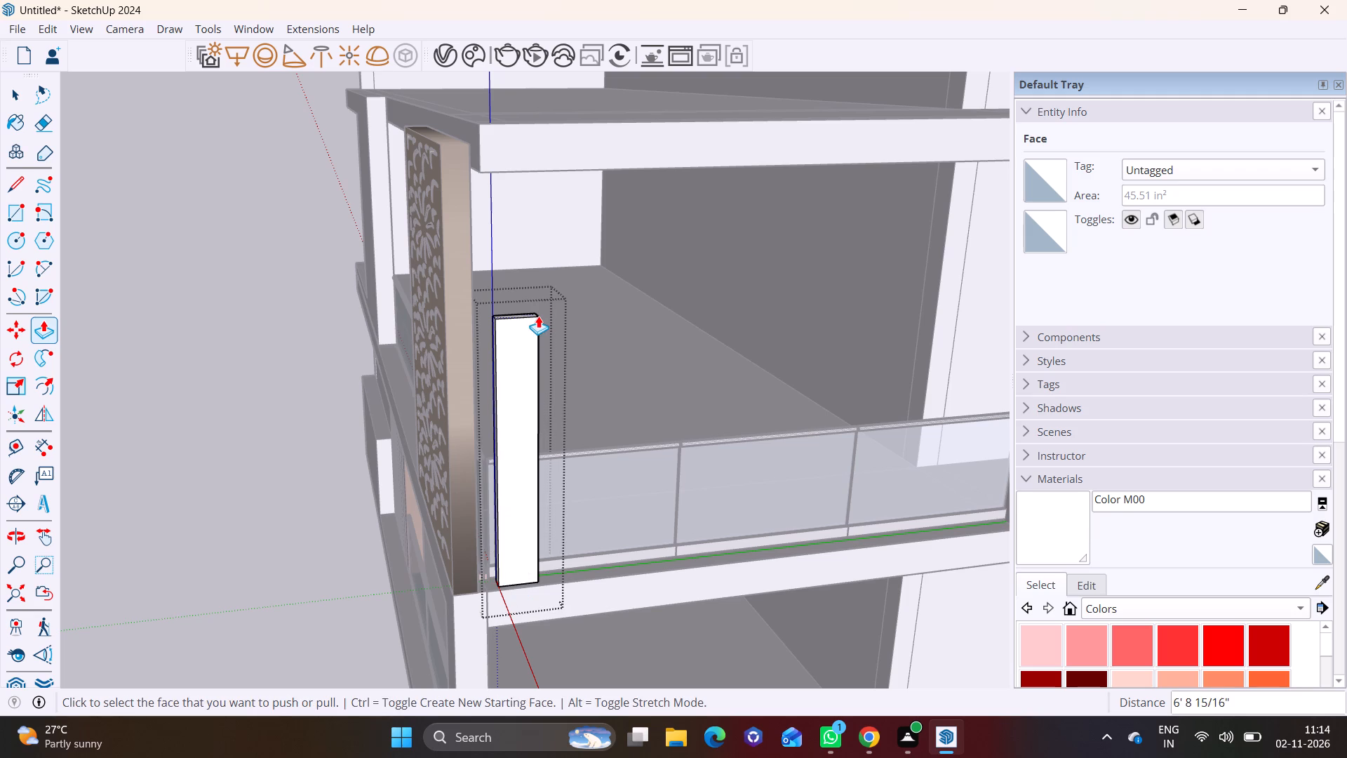
{"action": "middle_click_drag", "start_coordinate": [538, 316], "coordinate": [538, 479], "text": "shift"}
{"action": "left_click", "coordinate": [511, 480]}
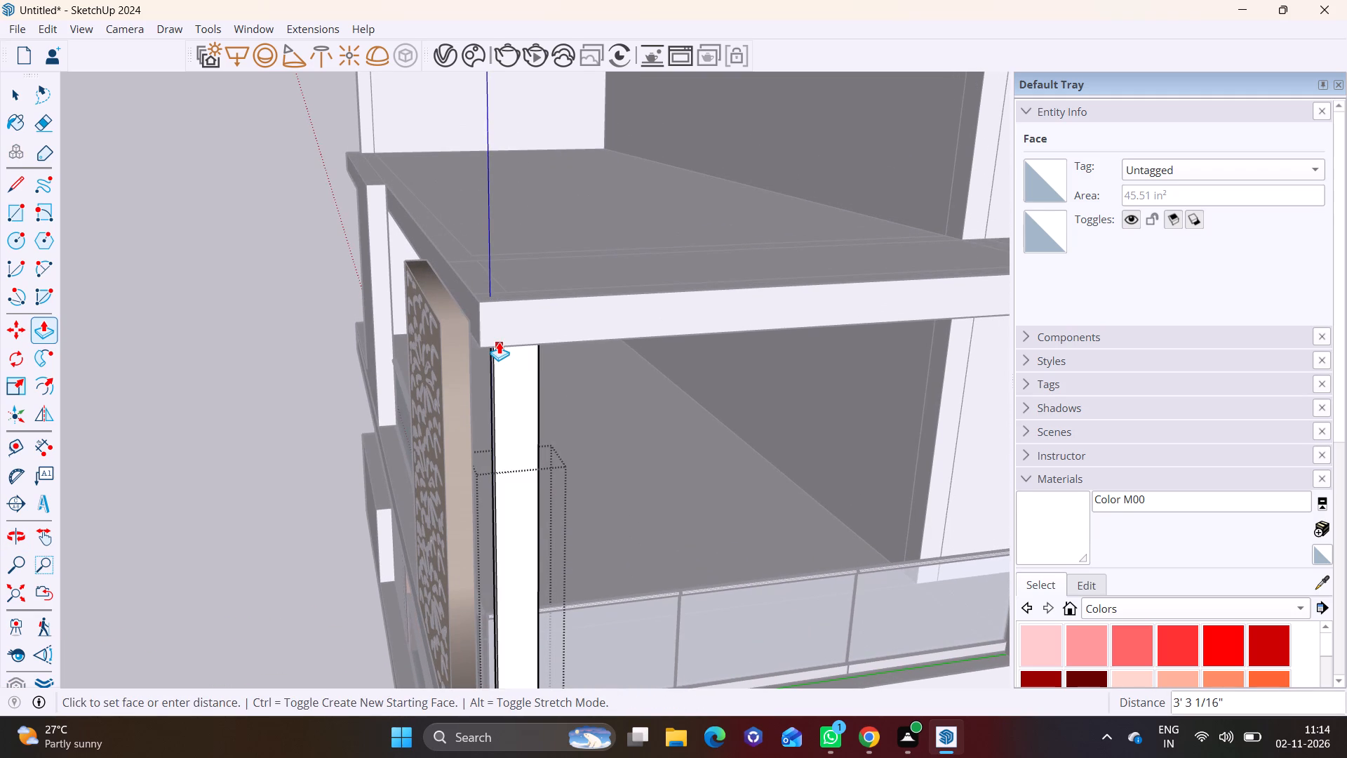
{"action": "left_click", "coordinate": [499, 342]}
{"action": "key", "text": "space"}
{"action": "left_click", "coordinate": [241, 420]}
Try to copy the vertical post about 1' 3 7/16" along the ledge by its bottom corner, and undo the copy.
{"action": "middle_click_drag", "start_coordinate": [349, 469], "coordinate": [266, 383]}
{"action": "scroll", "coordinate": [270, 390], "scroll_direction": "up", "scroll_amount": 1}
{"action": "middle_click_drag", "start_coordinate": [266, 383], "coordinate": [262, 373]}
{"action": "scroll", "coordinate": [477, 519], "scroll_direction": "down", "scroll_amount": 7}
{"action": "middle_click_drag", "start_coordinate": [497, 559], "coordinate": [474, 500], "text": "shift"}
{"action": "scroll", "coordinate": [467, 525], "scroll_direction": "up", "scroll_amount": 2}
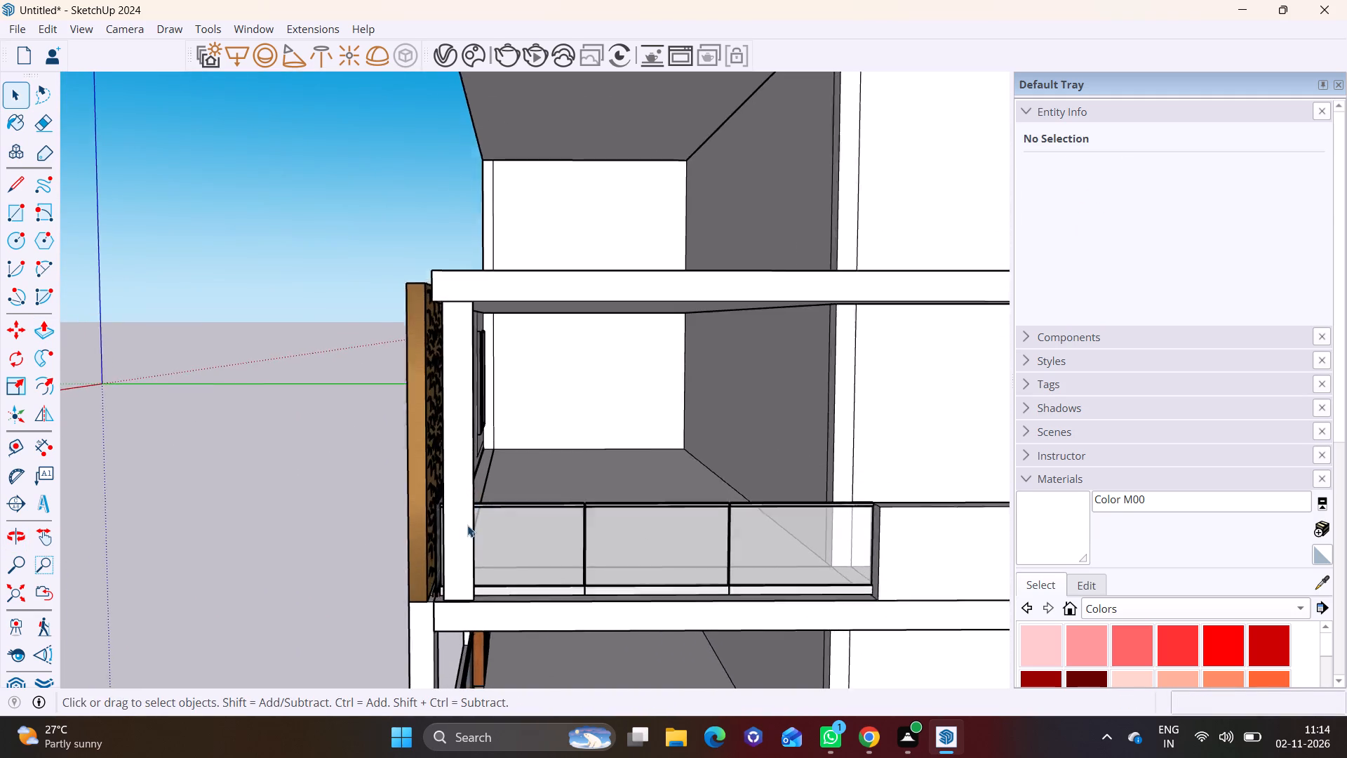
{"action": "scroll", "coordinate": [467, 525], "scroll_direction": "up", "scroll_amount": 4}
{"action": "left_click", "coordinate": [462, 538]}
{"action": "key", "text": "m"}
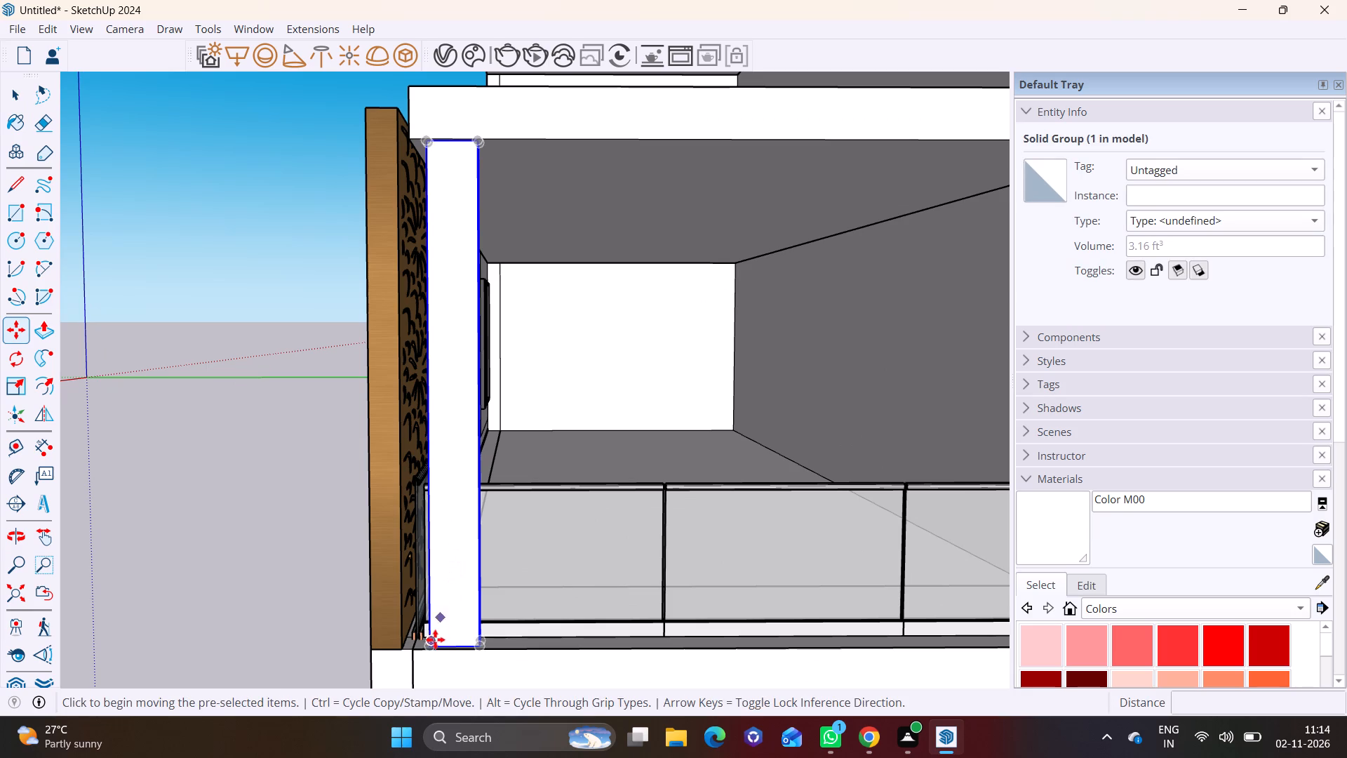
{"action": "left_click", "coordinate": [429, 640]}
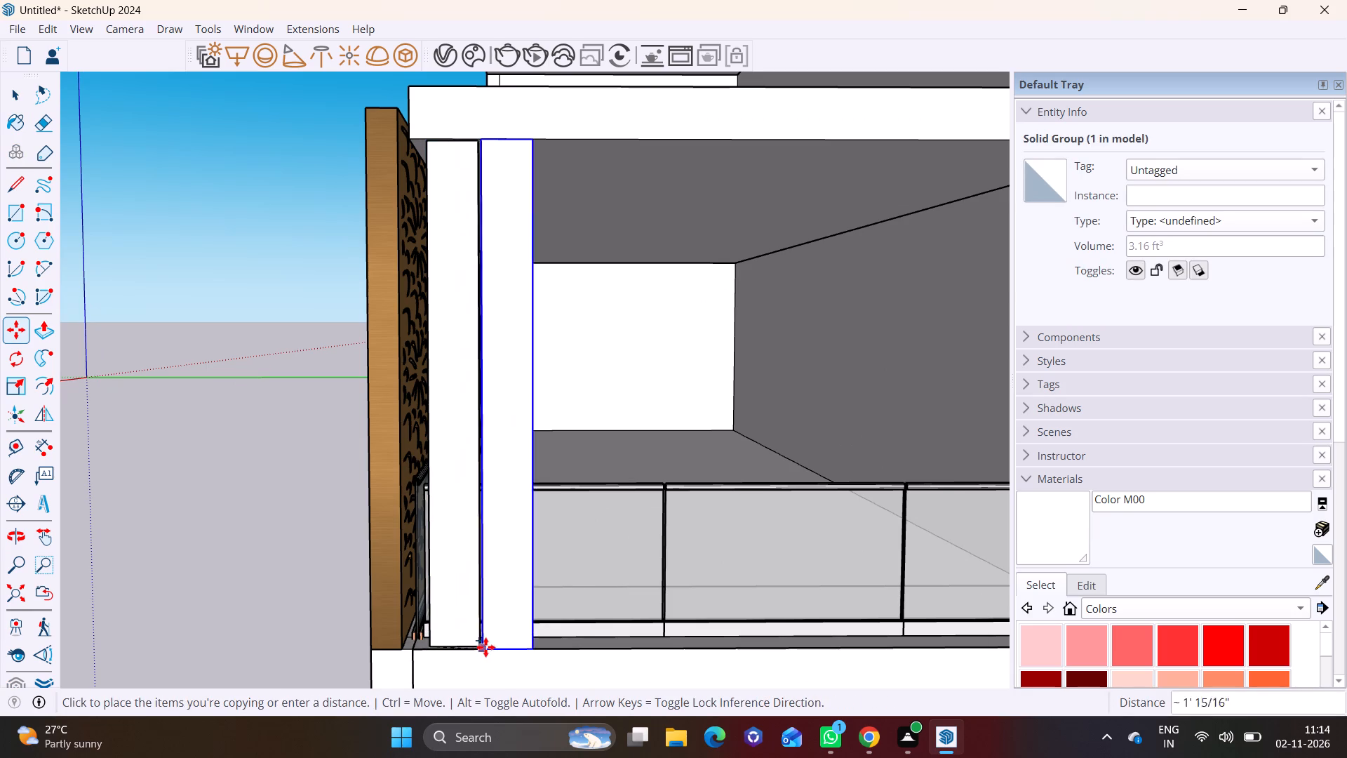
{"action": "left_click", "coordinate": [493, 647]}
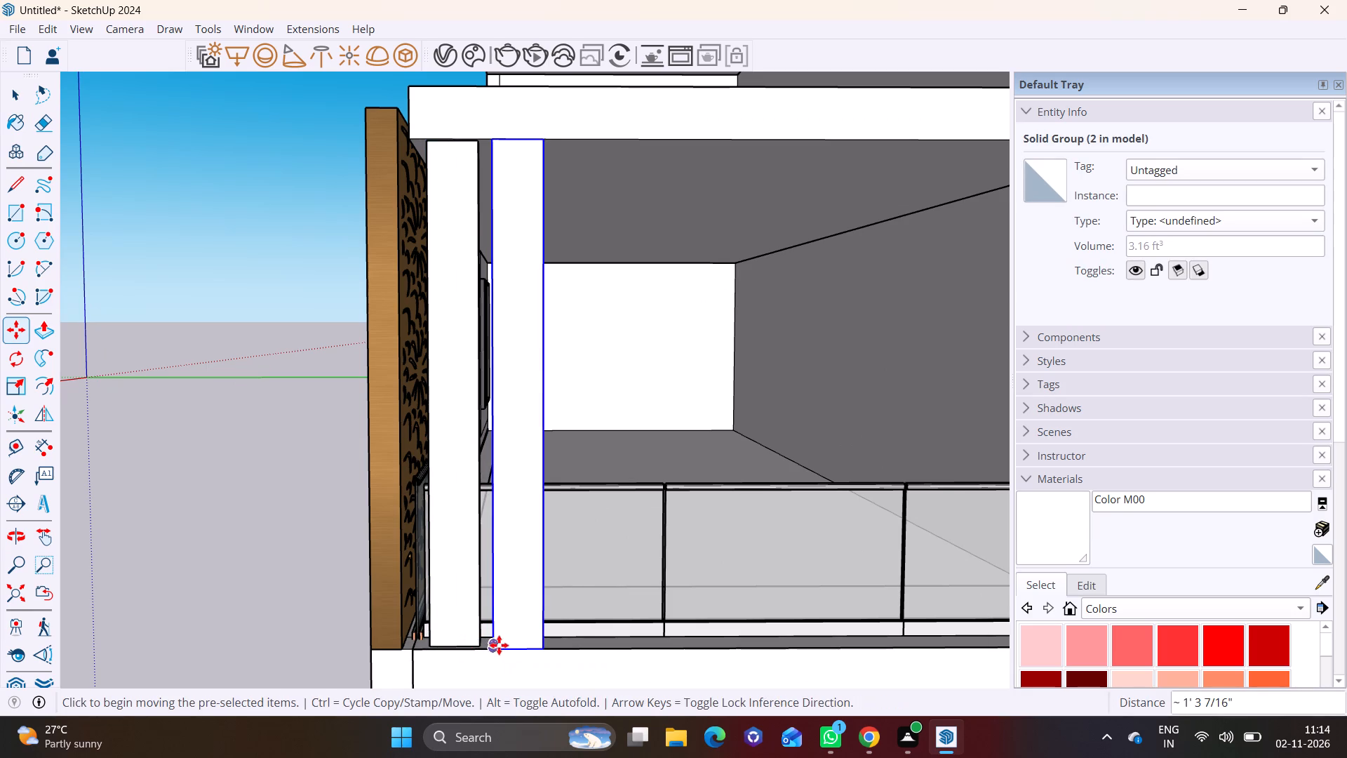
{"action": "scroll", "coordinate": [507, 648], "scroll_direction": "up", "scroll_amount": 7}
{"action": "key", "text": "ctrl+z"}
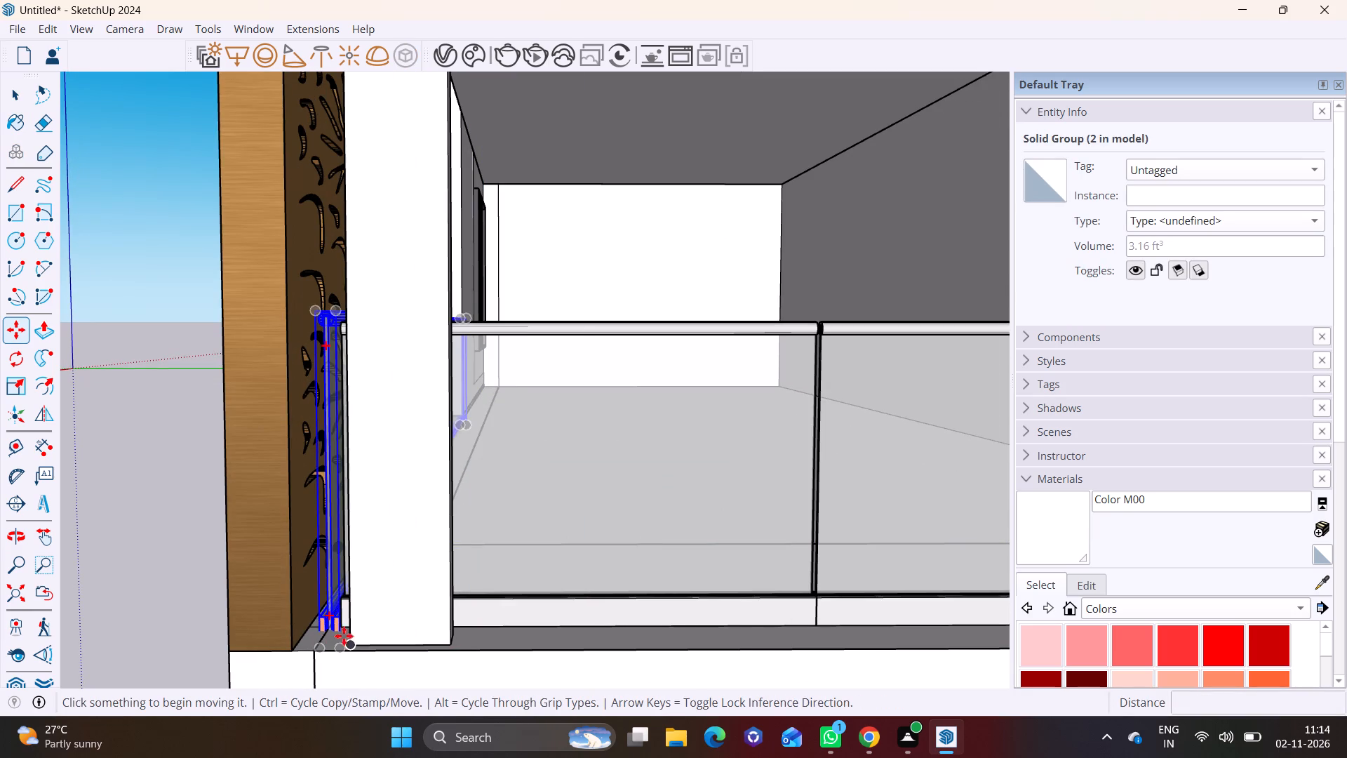
Copy the vertical post twice along the ledge away from the CNC panel, spaced about 1' 2 1/8" and 1' 2 15/16".
{"action": "left_click", "coordinate": [344, 638]}
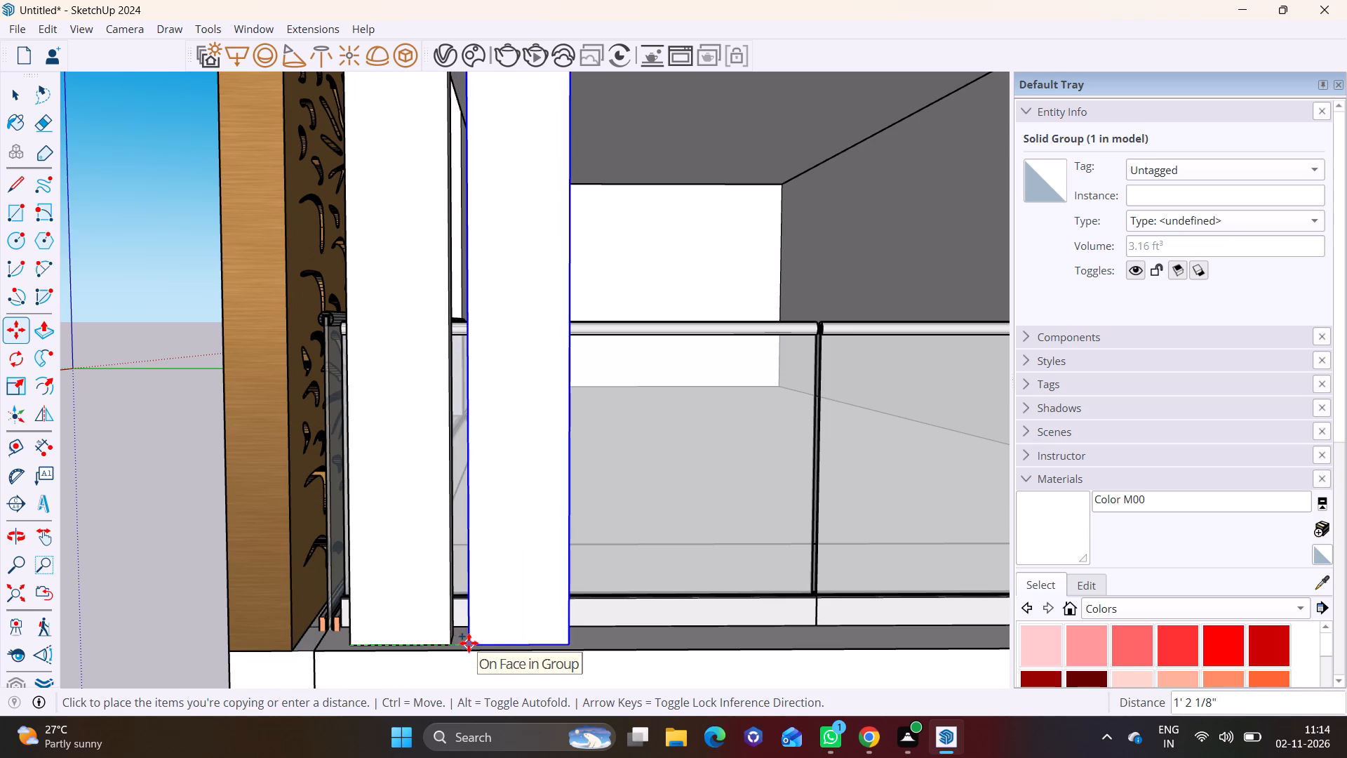
{"action": "left_click", "coordinate": [469, 643]}
{"action": "left_click", "coordinate": [470, 644]}
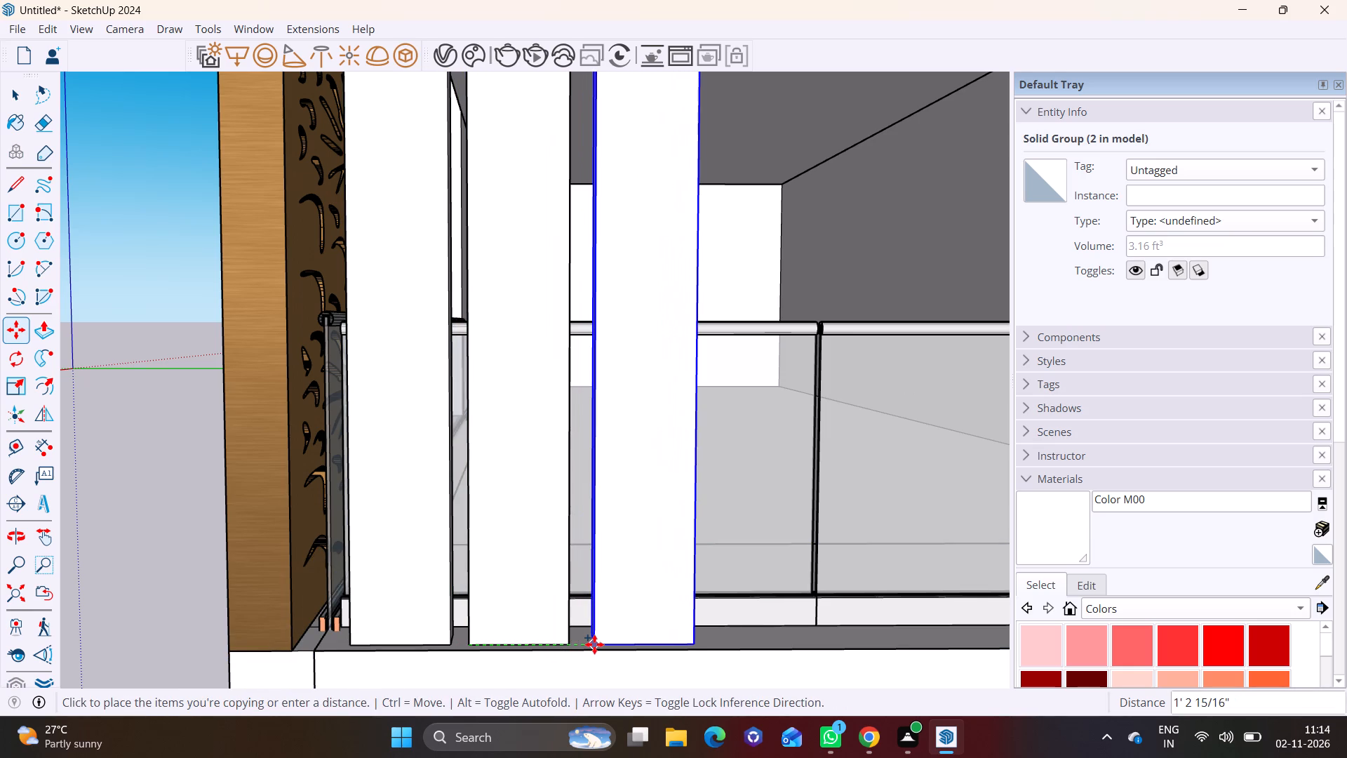
{"action": "left_click", "coordinate": [594, 644]}
{"action": "key", "text": "space"}
{"action": "left_click", "coordinate": [184, 542]}
Examine the building's facade from several angles, including the CNC panel, the balconies and the corner with the new posts.
{"action": "scroll", "coordinate": [206, 546], "scroll_direction": "down", "scroll_amount": 12}
{"action": "middle_click_drag", "start_coordinate": [293, 559], "coordinate": [713, 587]}
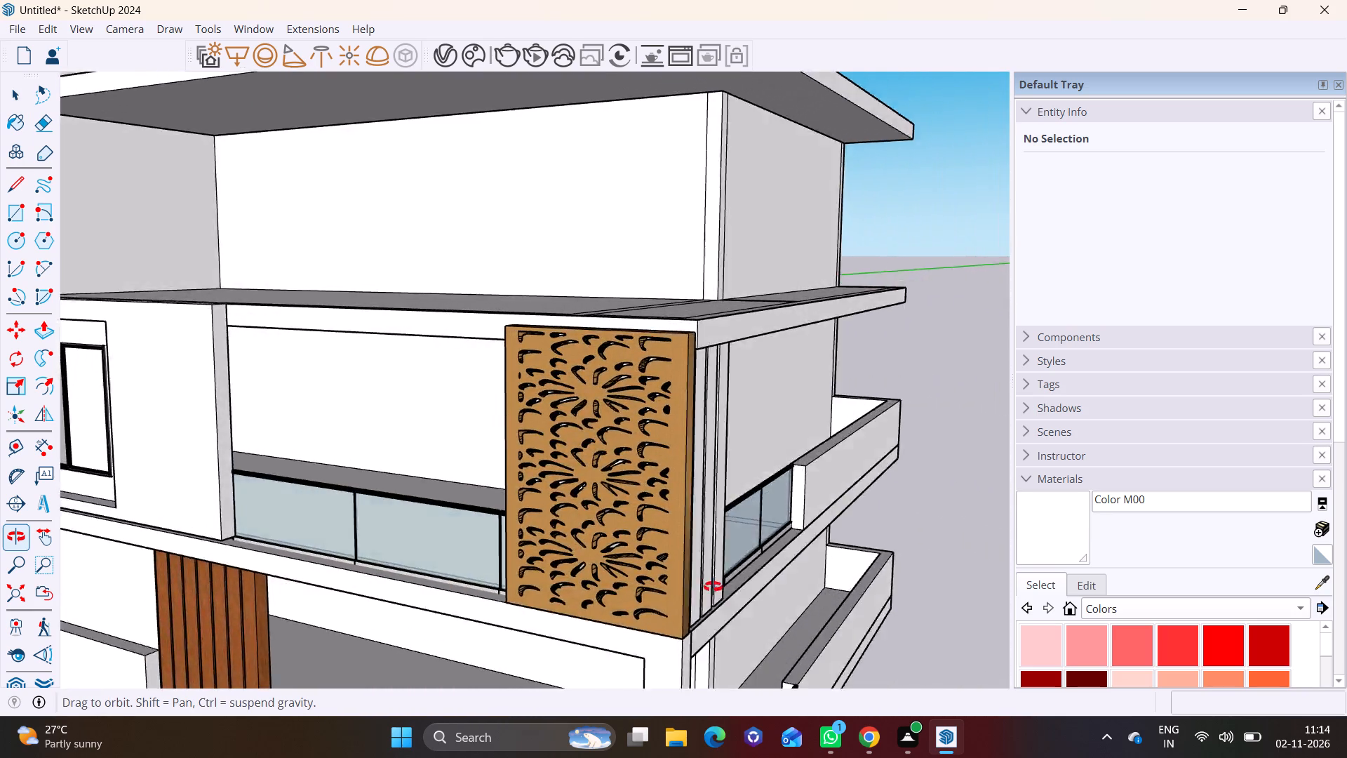
{"action": "middle_click_drag", "start_coordinate": [713, 587], "coordinate": [846, 574]}
{"action": "scroll", "coordinate": [647, 576], "scroll_direction": "down", "scroll_amount": 5}
{"action": "middle_click_drag", "start_coordinate": [591, 583], "coordinate": [593, 540]}
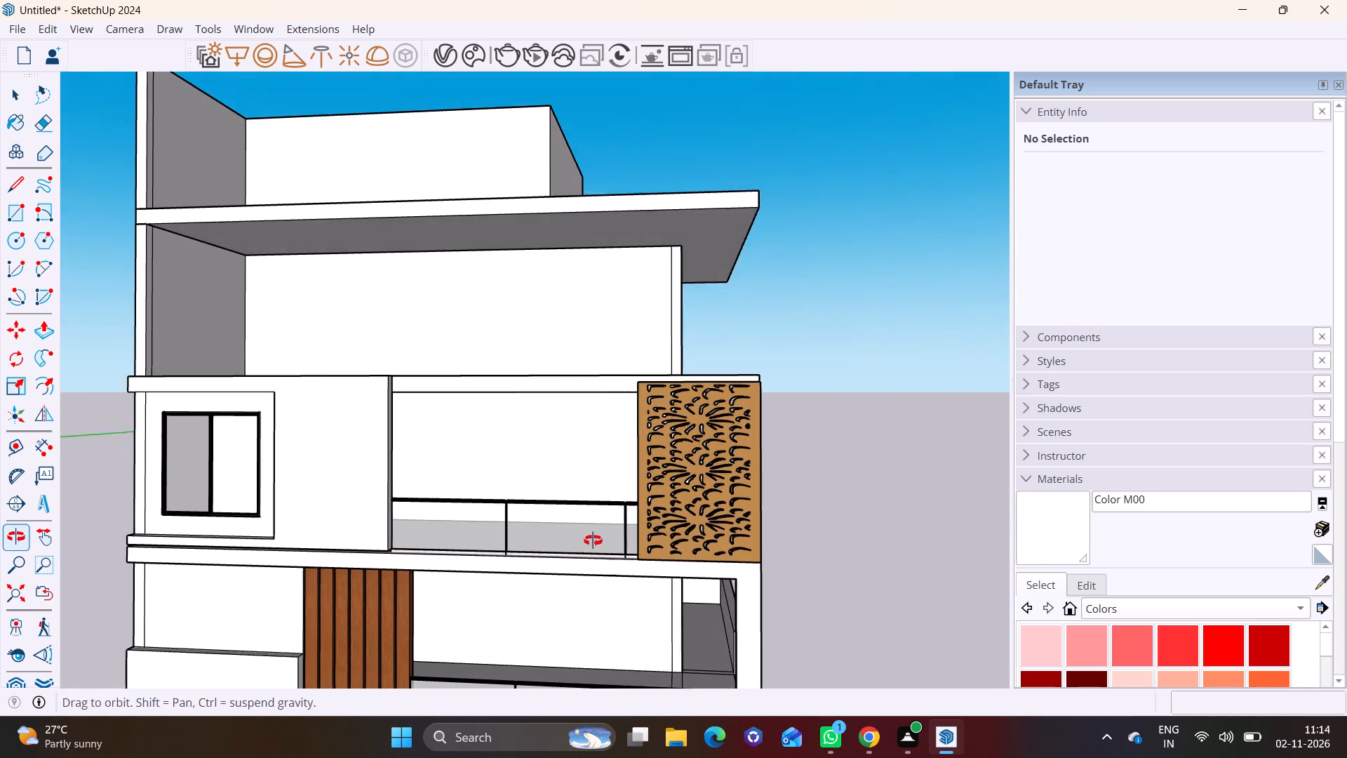
{"action": "middle_click_drag", "start_coordinate": [593, 540], "coordinate": [593, 536]}
{"action": "scroll", "coordinate": [505, 557], "scroll_direction": "up", "scroll_amount": 3}
{"action": "middle_click_drag", "start_coordinate": [521, 578], "coordinate": [623, 538], "text": "shift"}
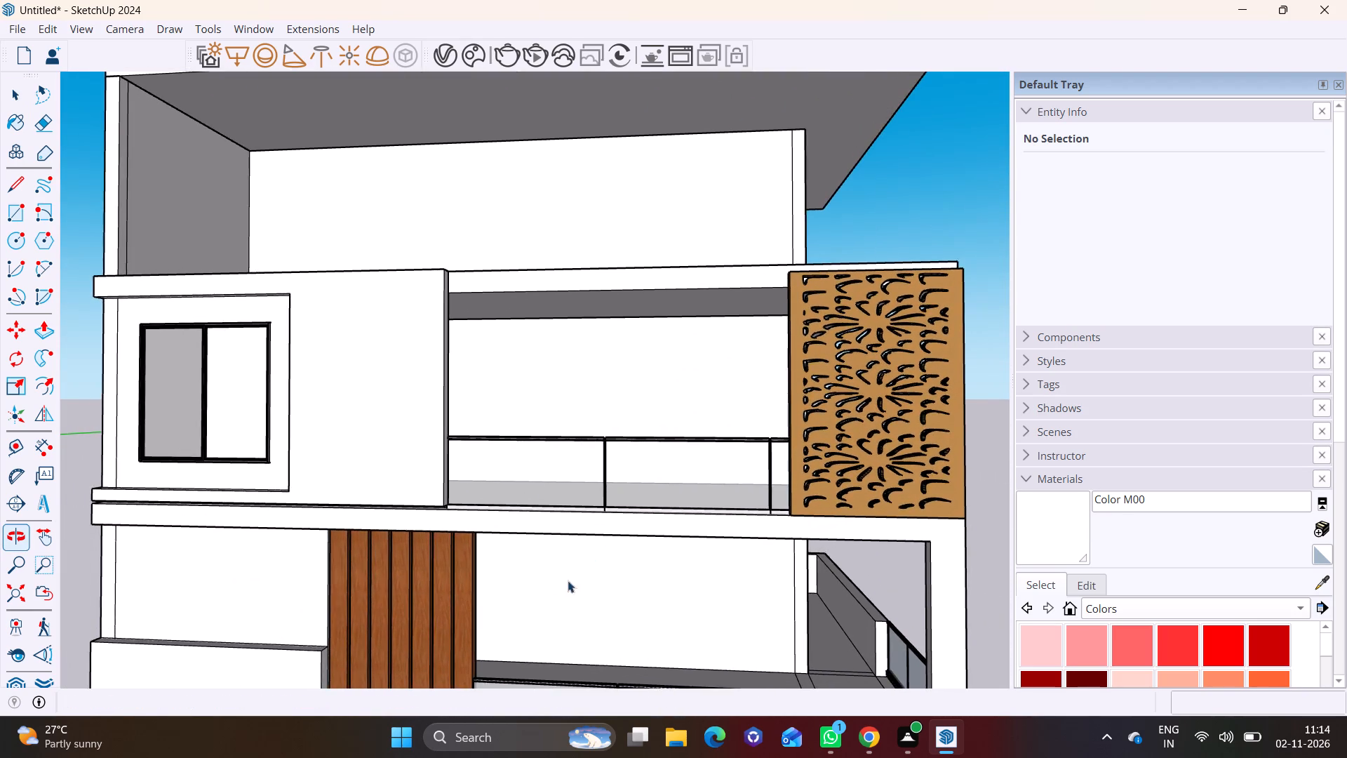
{"action": "scroll", "coordinate": [523, 616], "scroll_direction": "down", "scroll_amount": 4}
{"action": "middle_click_drag", "start_coordinate": [523, 616], "coordinate": [549, 500], "text": "shift"}
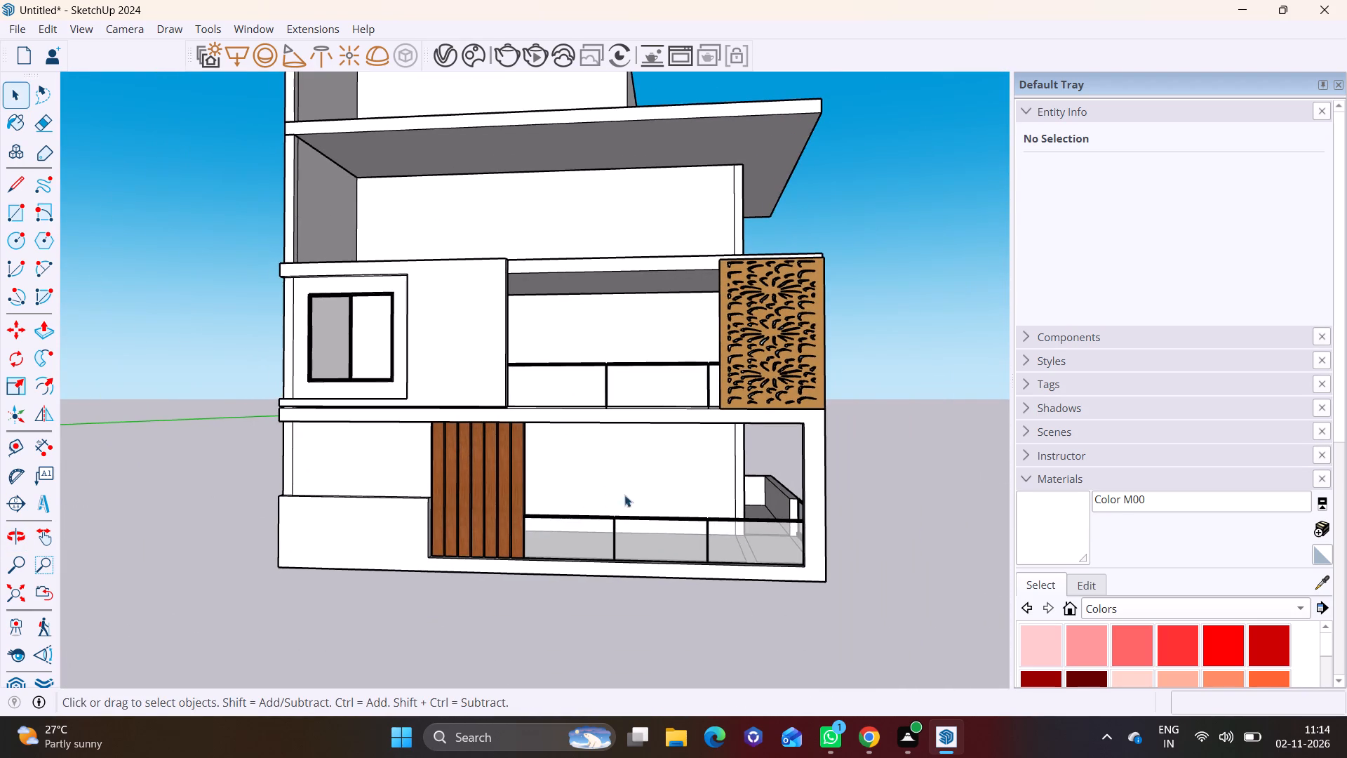
{"action": "scroll", "coordinate": [664, 495], "scroll_direction": "up", "scroll_amount": 3}
{"action": "middle_click_drag", "start_coordinate": [656, 519], "coordinate": [581, 528]}
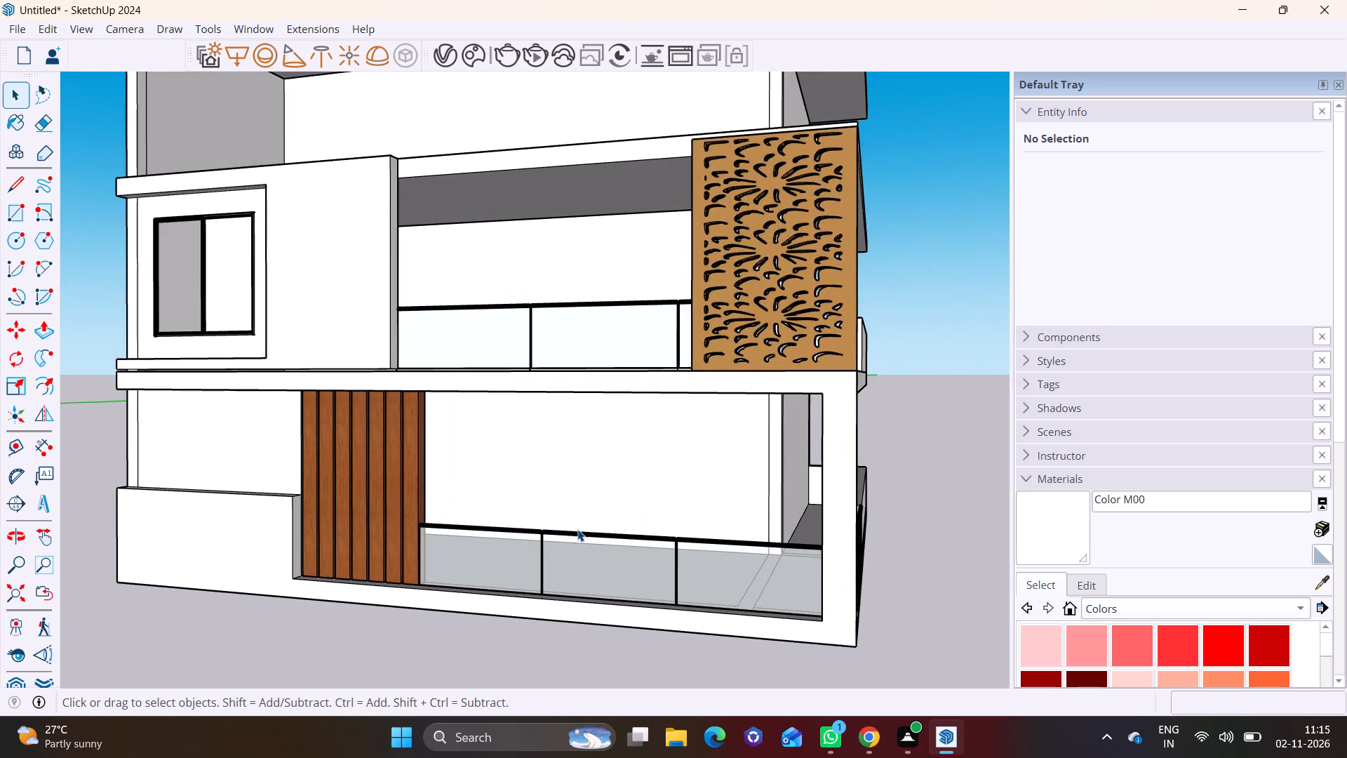
{"action": "scroll", "coordinate": [566, 524], "scroll_direction": "down", "scroll_amount": 6}
{"action": "middle_click_drag", "start_coordinate": [565, 526], "coordinate": [538, 521], "text": "shift"}
{"action": "scroll", "coordinate": [536, 524], "scroll_direction": "up", "scroll_amount": 1}
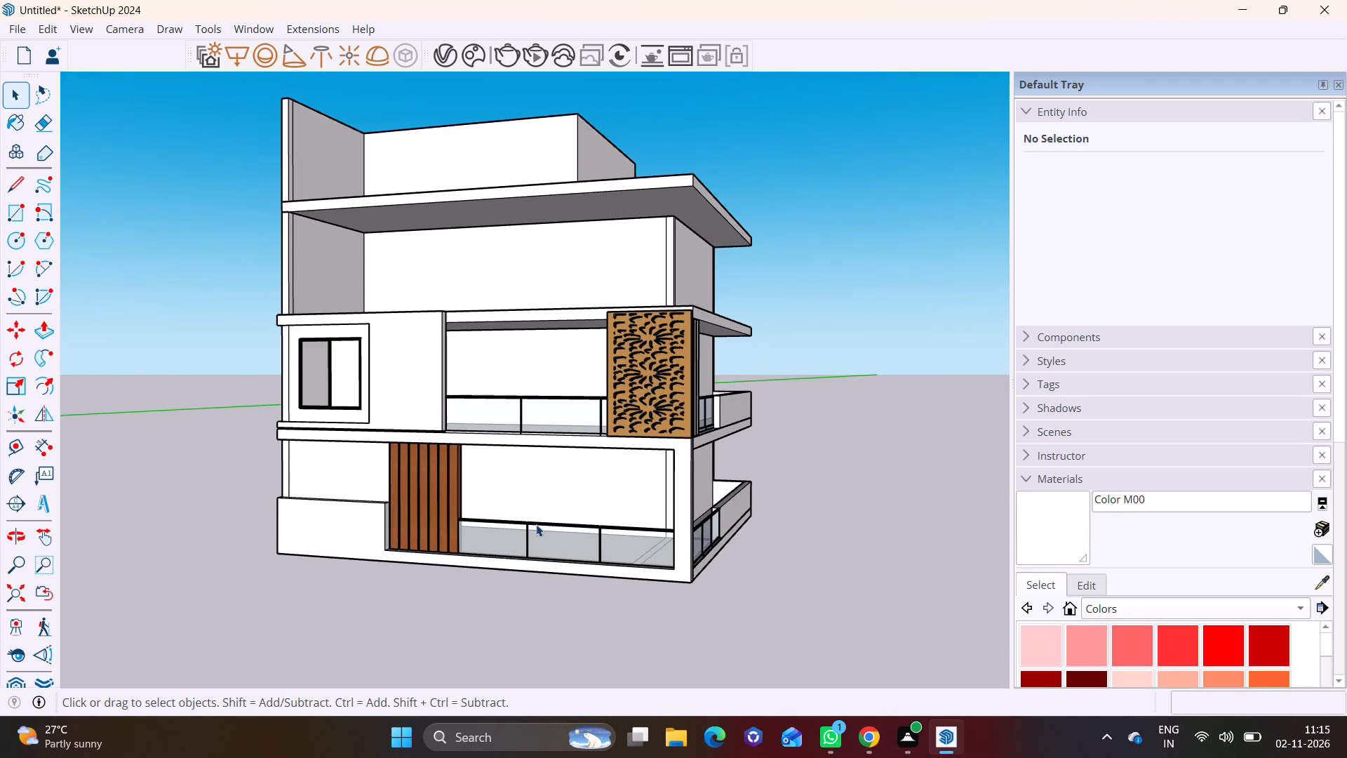
{"action": "scroll", "coordinate": [542, 526], "scroll_direction": "up", "scroll_amount": 1}
{"action": "middle_click", "coordinate": [542, 526]}
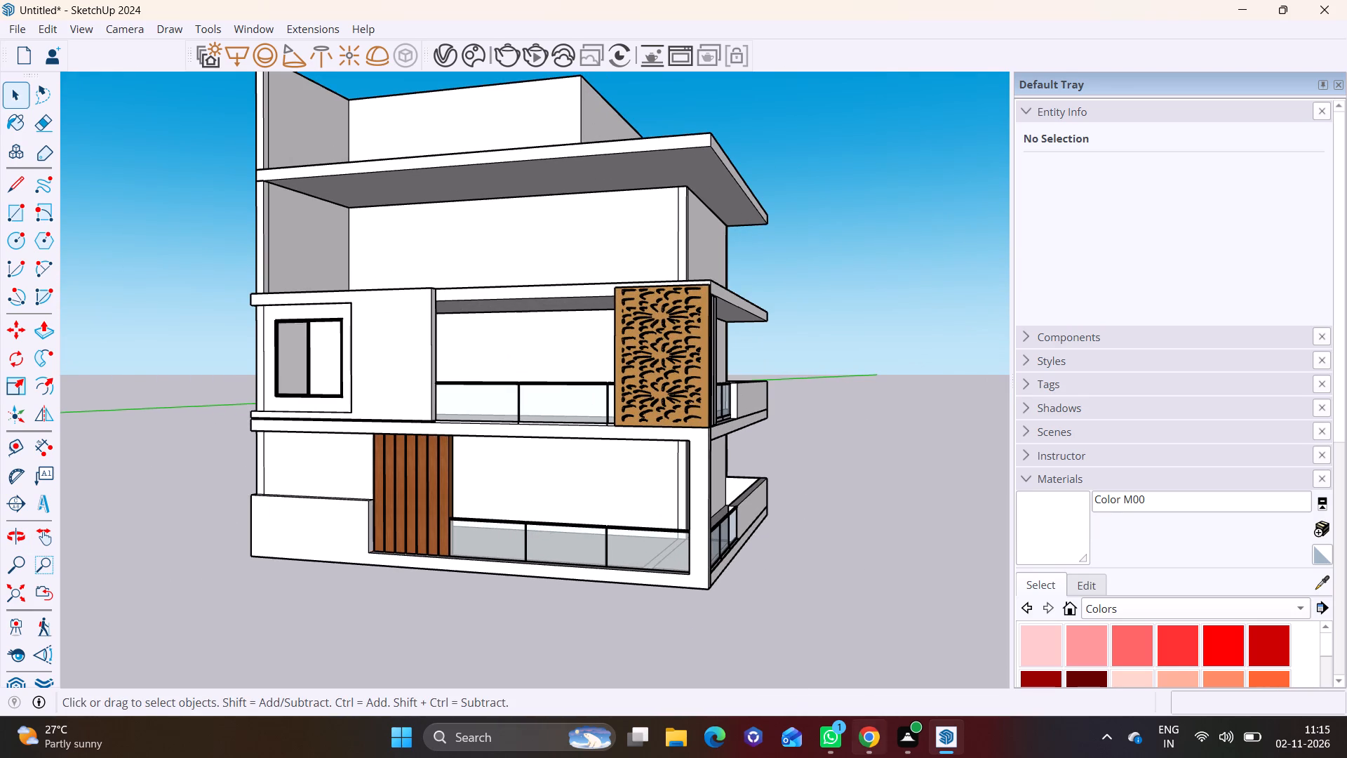
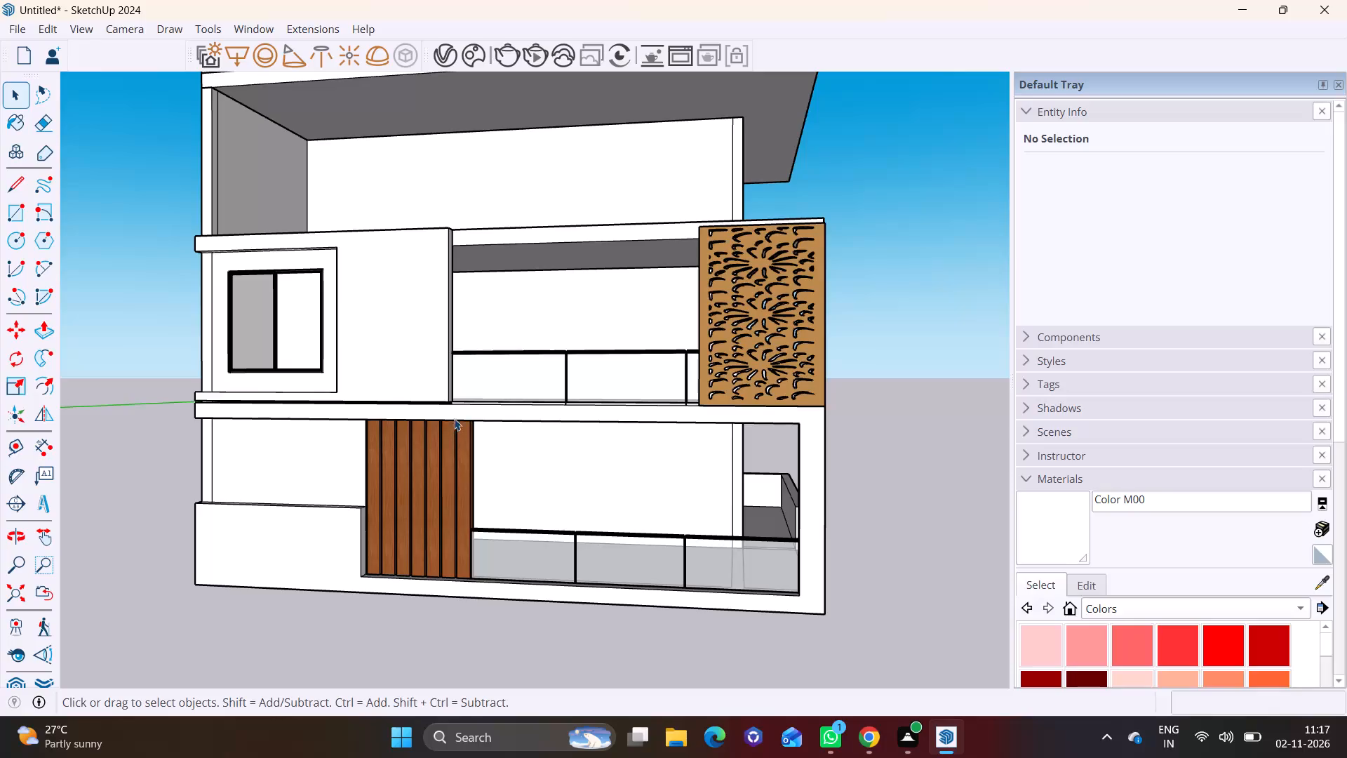
Paint the recessed wall face around the upper-floor window with the dark grey Color M06.
{"action": "middle_click_drag", "start_coordinate": [454, 418], "coordinate": [615, 491], "text": "shift"}
{"action": "scroll", "coordinate": [602, 474], "scroll_direction": "up", "scroll_amount": 1}
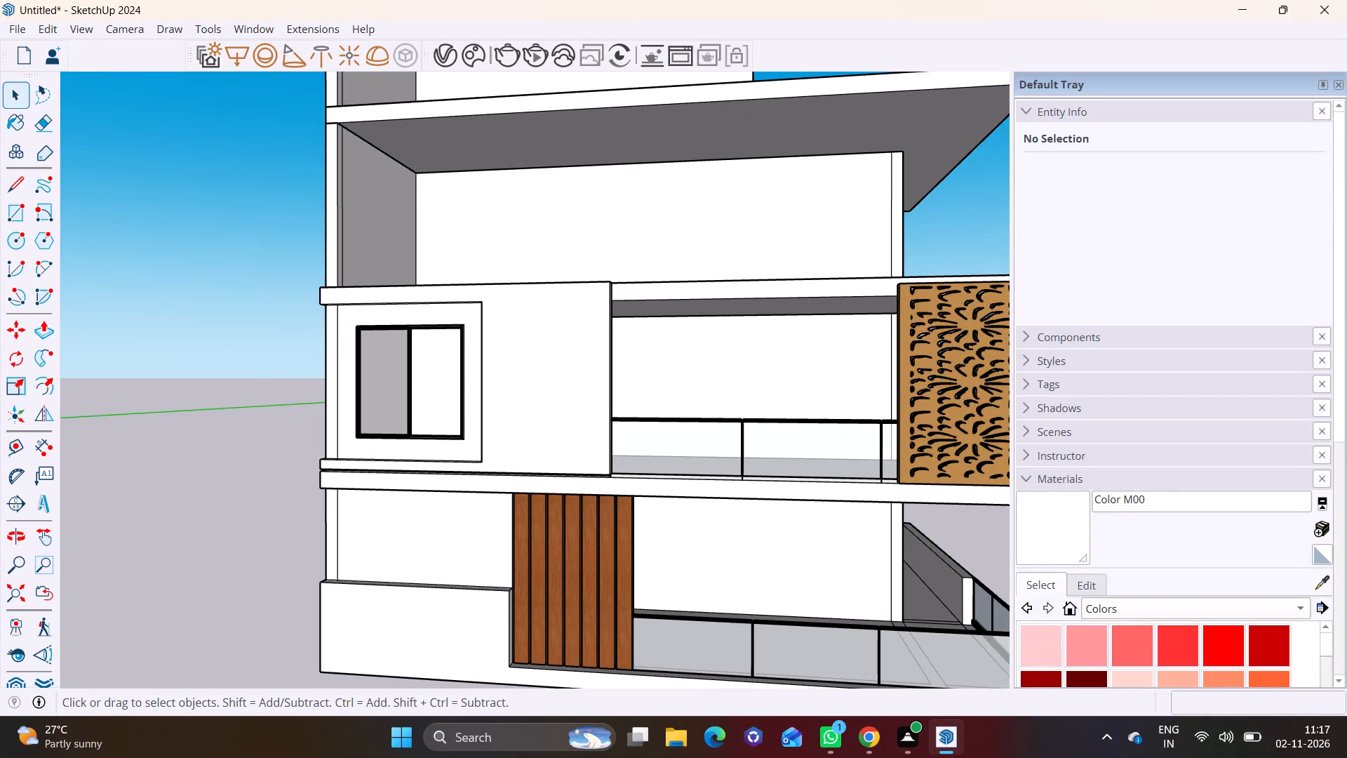
{"action": "scroll", "coordinate": [1127, 656], "scroll_direction": "down", "scroll_amount": 9}
{"action": "scroll", "coordinate": [1104, 649], "scroll_direction": "up", "scroll_amount": 3}
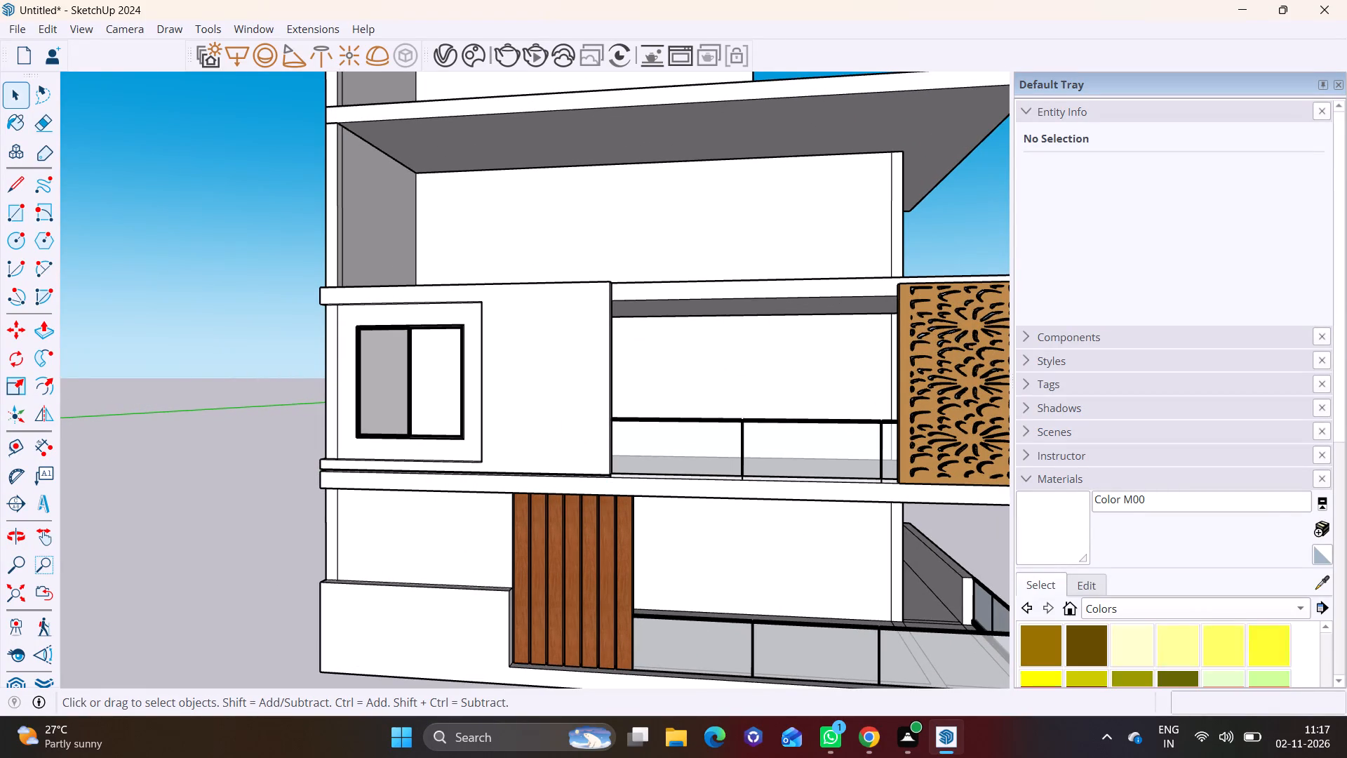
{"action": "scroll", "coordinate": [1104, 649], "scroll_direction": "up", "scroll_amount": 1}
{"action": "scroll", "coordinate": [1088, 675], "scroll_direction": "down", "scroll_amount": 2}
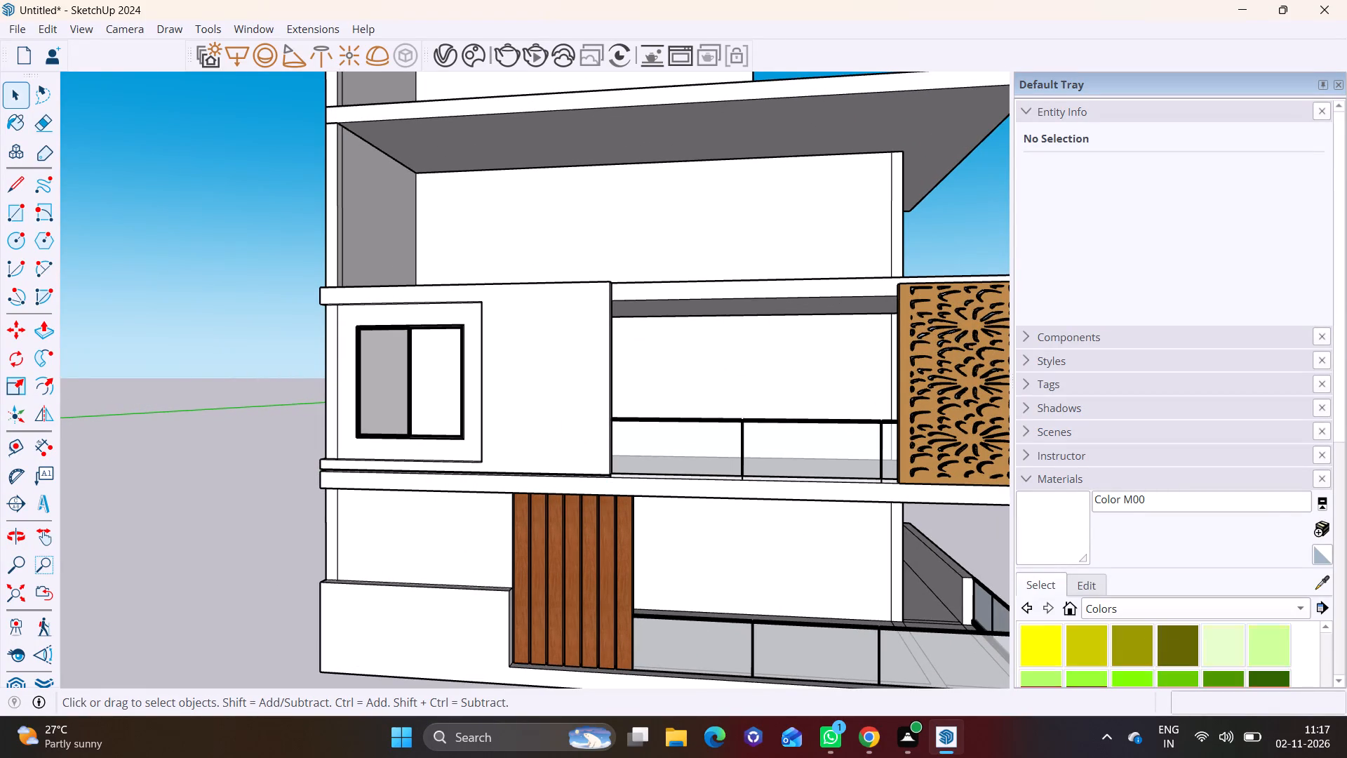
{"action": "scroll", "coordinate": [1088, 674], "scroll_direction": "down", "scroll_amount": 13}
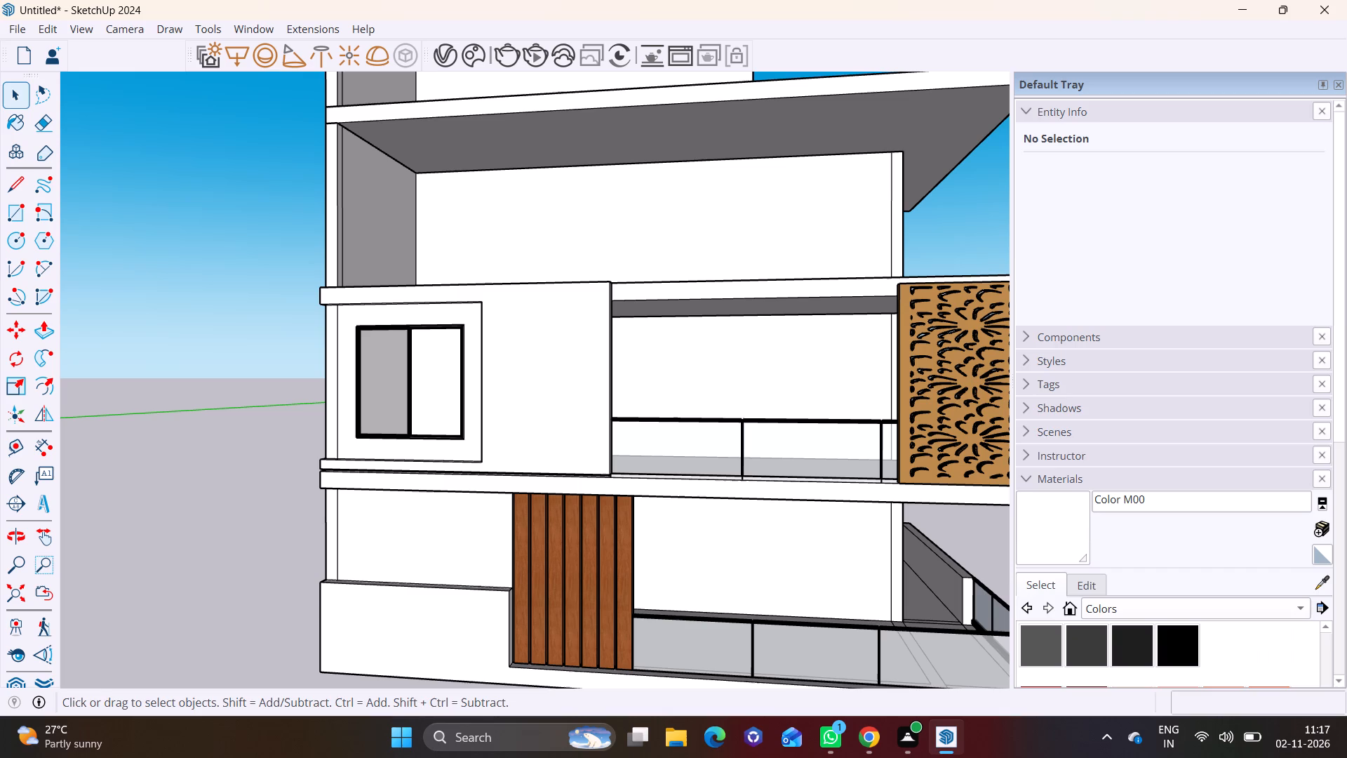
{"action": "left_click", "coordinate": [1048, 637]}
{"action": "left_click", "coordinate": [465, 330]}
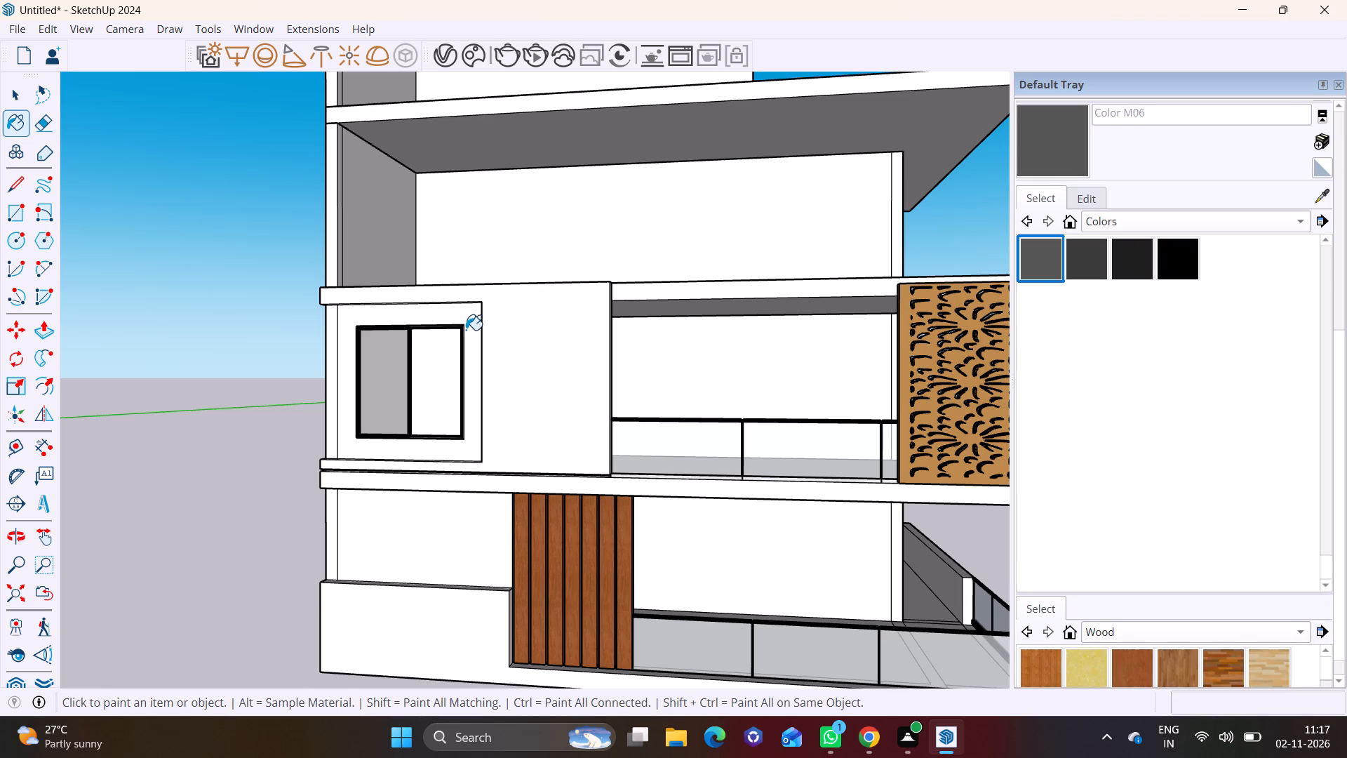
{"action": "left_click", "coordinate": [443, 315]}
{"action": "key", "text": "space"}
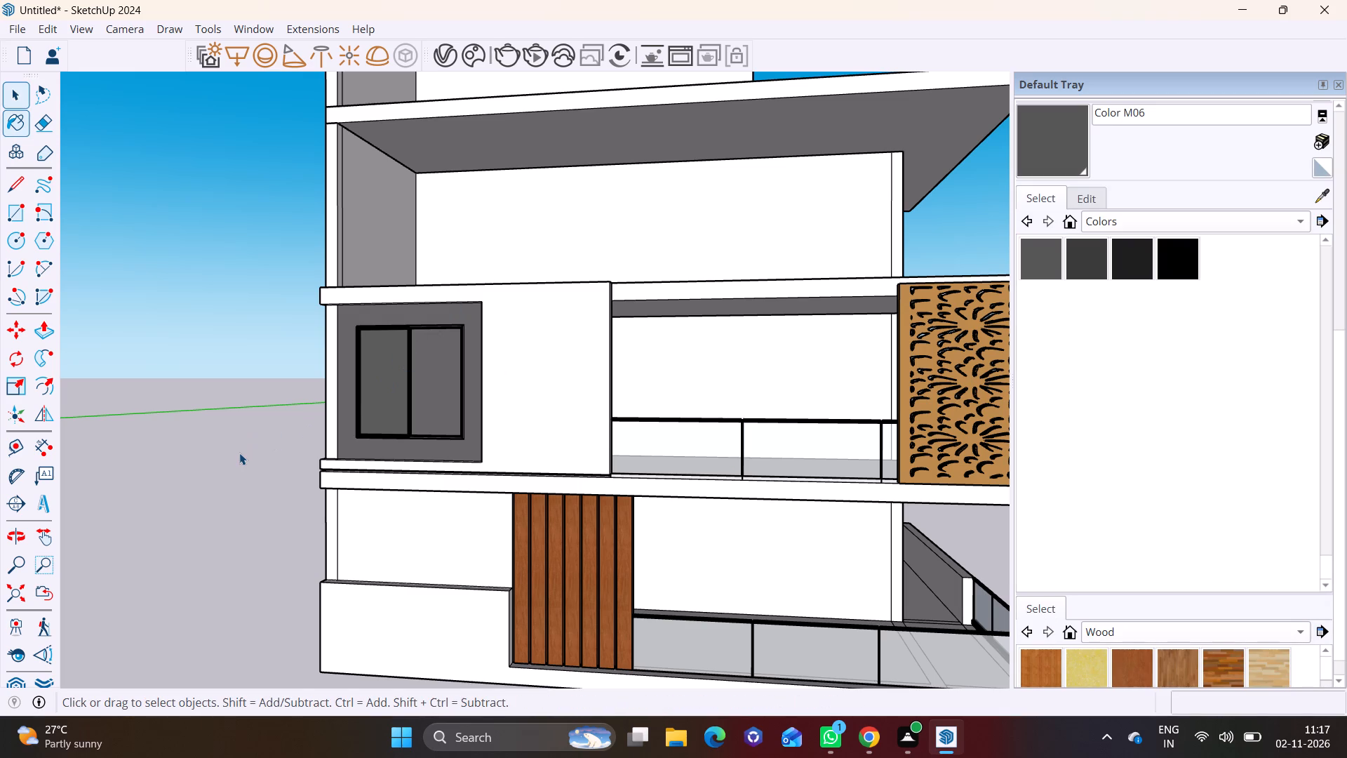
{"action": "left_click", "coordinate": [239, 453]}
Move the two-pane window frame slightly outward so it stands proud of the dark grey wall face.
{"action": "scroll", "coordinate": [317, 514], "scroll_direction": "down", "scroll_amount": 4}
{"action": "scroll", "coordinate": [413, 443], "scroll_direction": "up", "scroll_amount": 5}
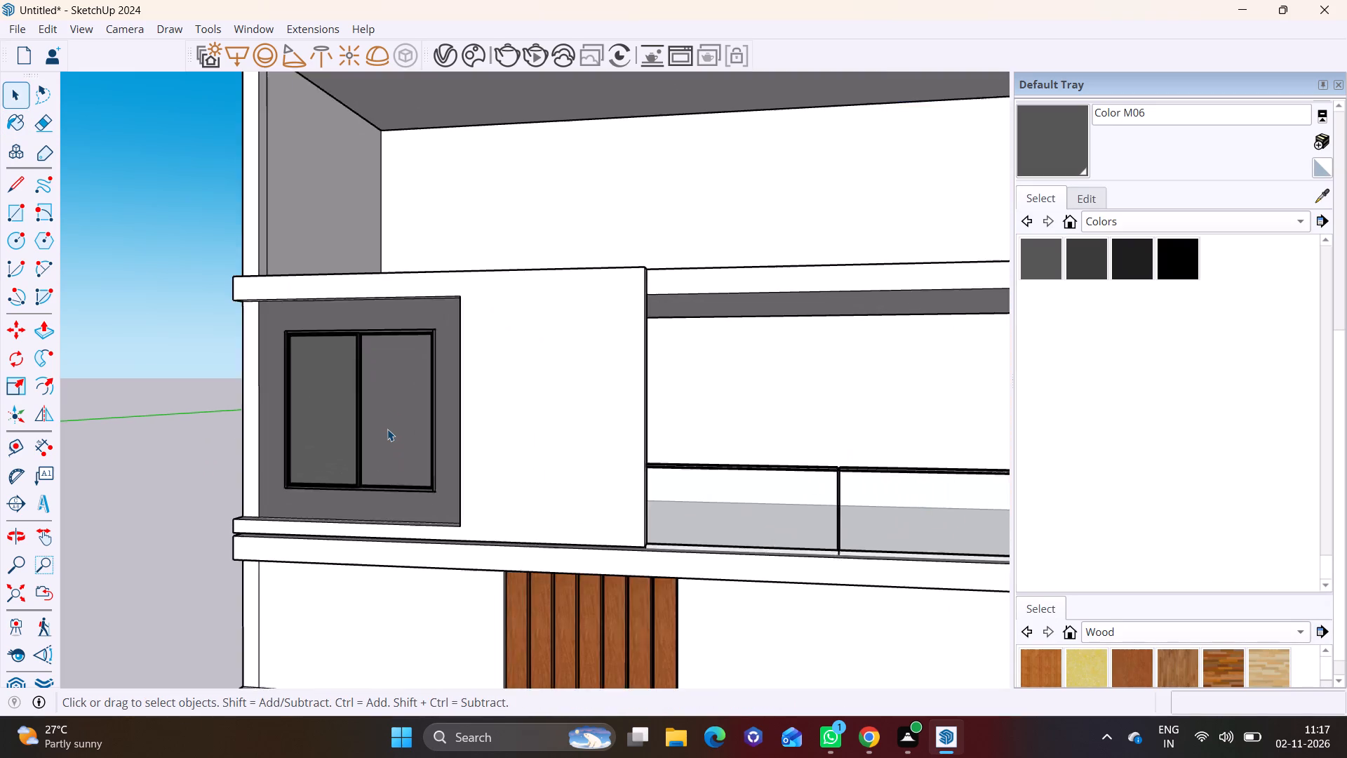
{"action": "scroll", "coordinate": [387, 429], "scroll_direction": "up", "scroll_amount": 3}
{"action": "middle_click_drag", "start_coordinate": [383, 429], "coordinate": [339, 508]}
{"action": "scroll", "coordinate": [364, 455], "scroll_direction": "up", "scroll_amount": 5}
{"action": "middle_click_drag", "start_coordinate": [344, 486], "coordinate": [278, 488]}
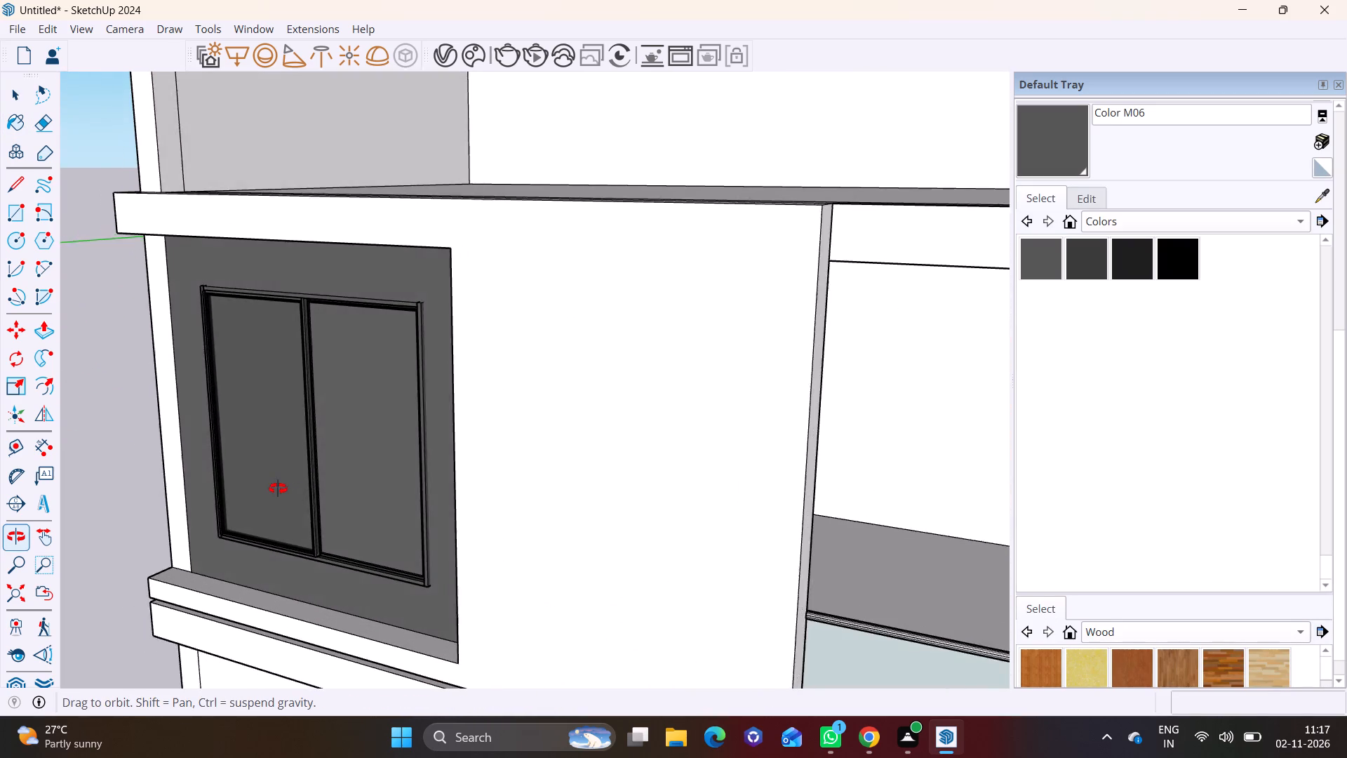
{"action": "middle_click_drag", "start_coordinate": [278, 488], "coordinate": [261, 463]}
{"action": "scroll", "coordinate": [323, 512], "scroll_direction": "up", "scroll_amount": 4}
{"action": "key", "text": "m"}
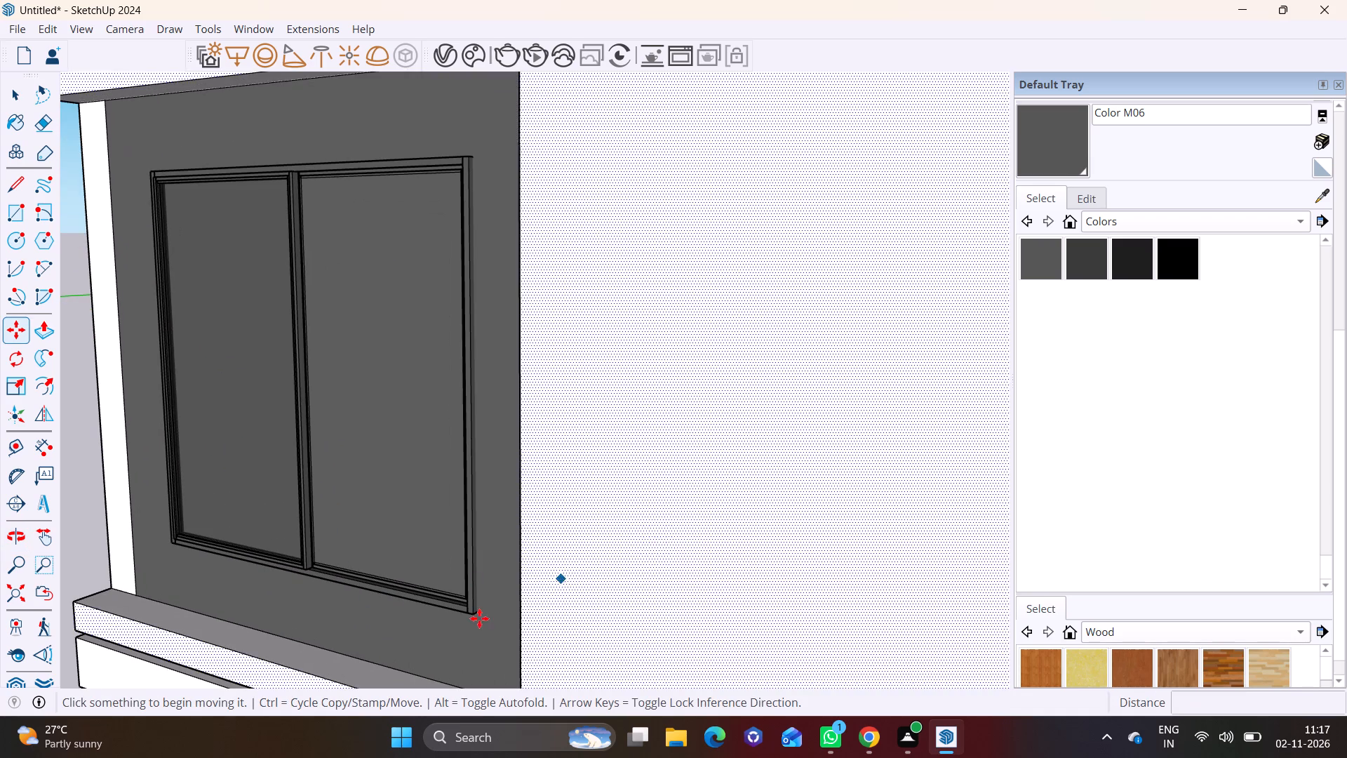
{"action": "left_click", "coordinate": [474, 609]}
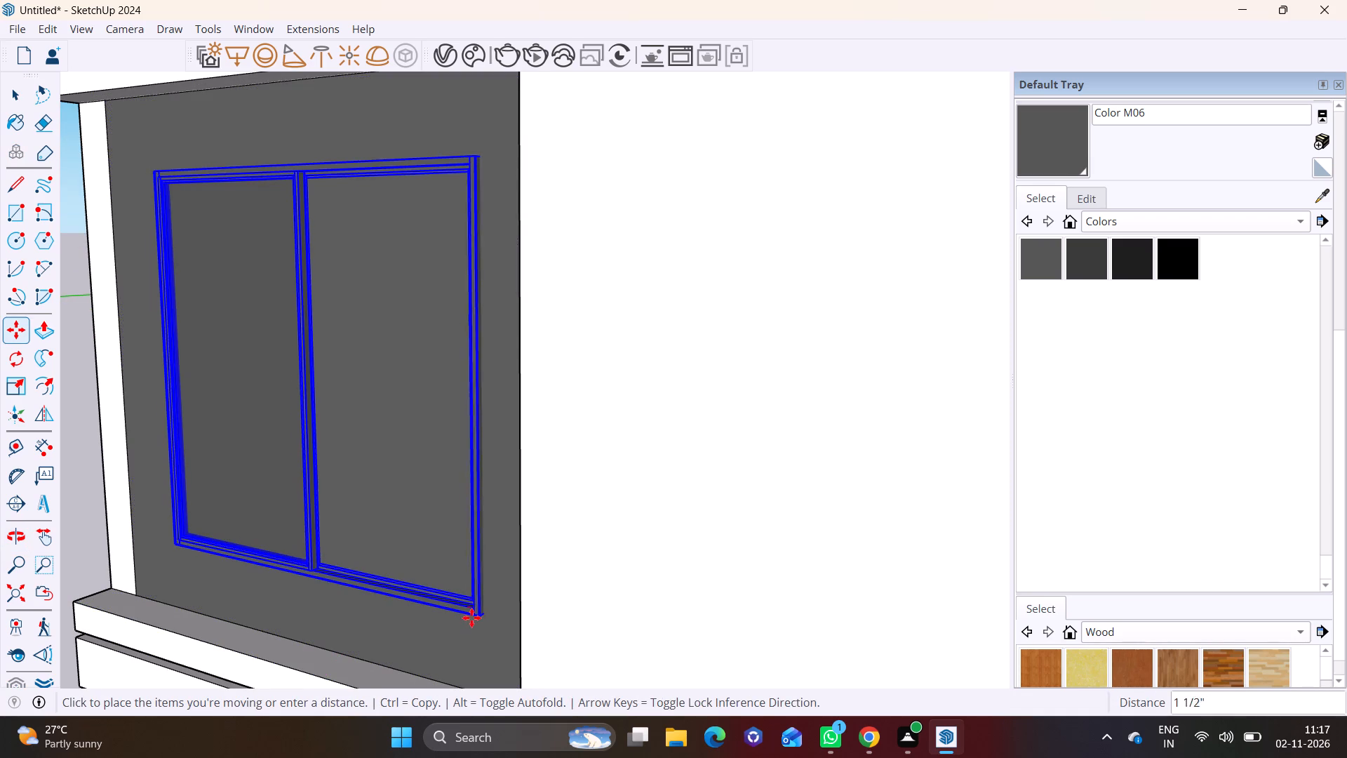
{"action": "left_click", "coordinate": [461, 618]}
{"action": "key", "text": "space"}
{"action": "scroll", "coordinate": [293, 561], "scroll_direction": "down", "scroll_amount": 8}
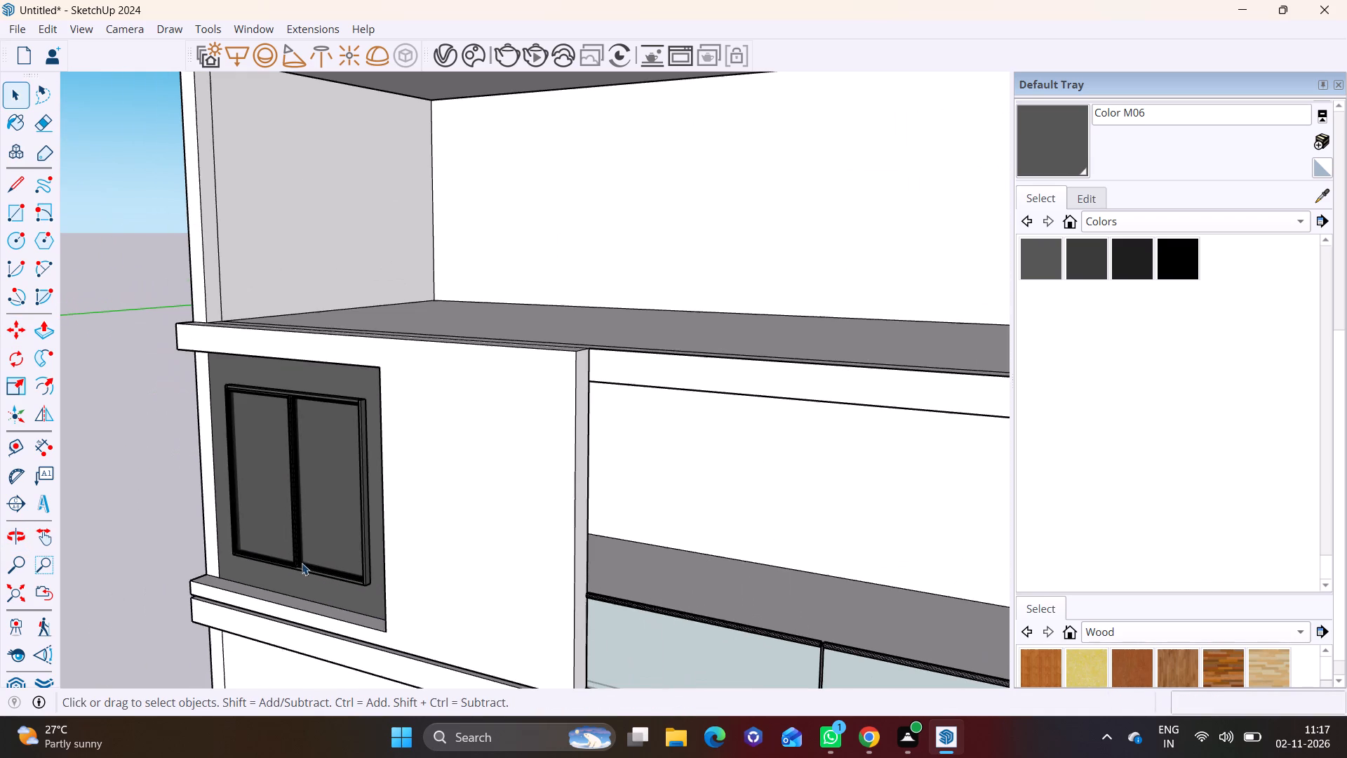
{"action": "scroll", "coordinate": [302, 563], "scroll_direction": "down", "scroll_amount": 1}
{"action": "left_click", "coordinate": [88, 436]}
Examine the facade from the grey window surround around to the corner with the CNC panel and posts.
{"action": "middle_click_drag", "start_coordinate": [356, 547], "coordinate": [401, 538]}
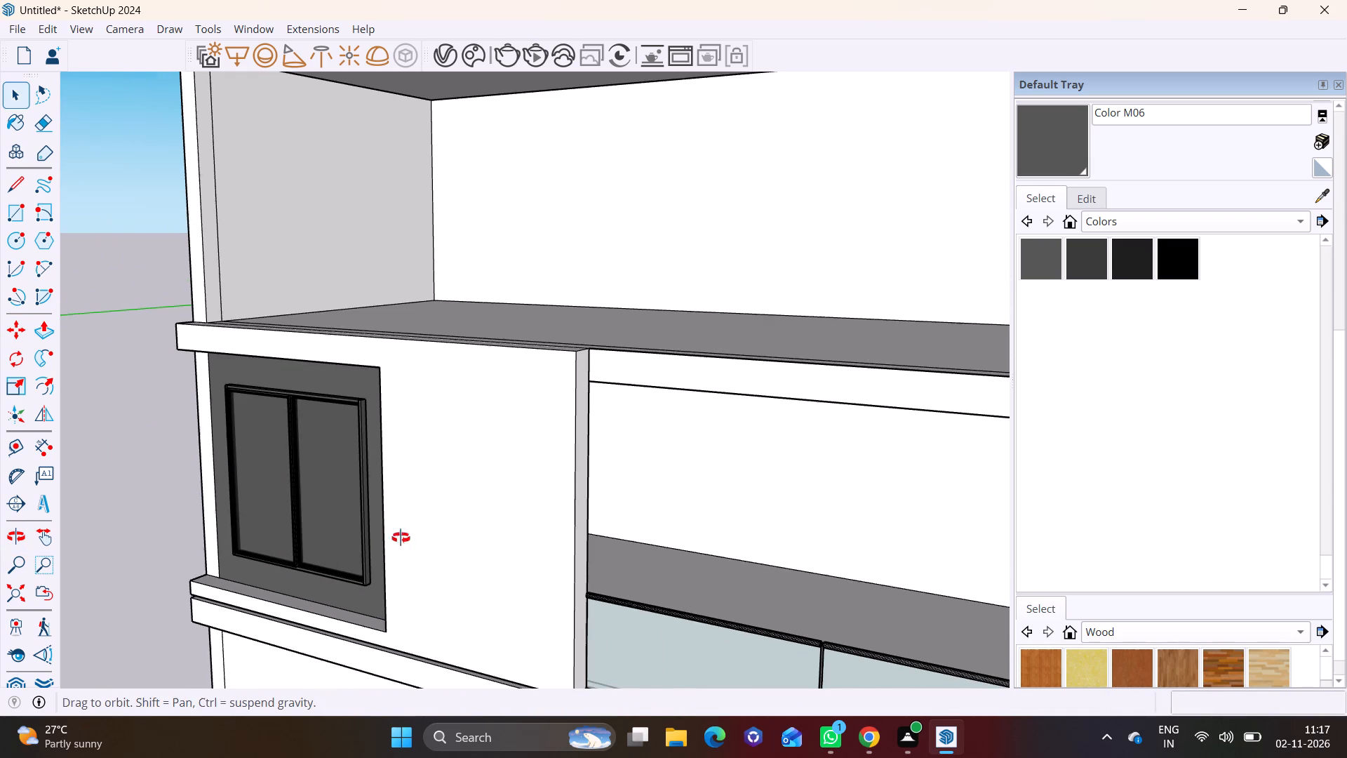
{"action": "middle_click_drag", "start_coordinate": [401, 538], "coordinate": [579, 489]}
{"action": "scroll", "coordinate": [577, 492], "scroll_direction": "down", "scroll_amount": 8}
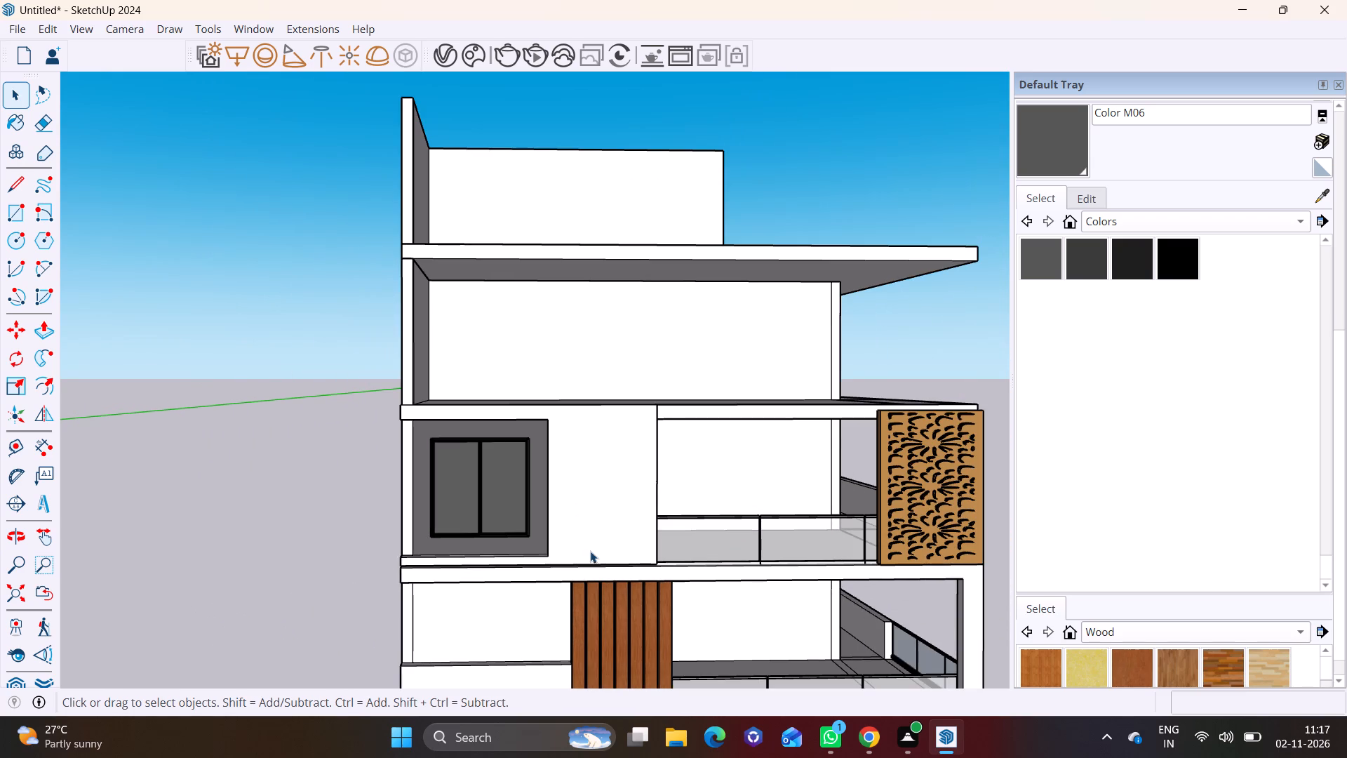
{"action": "scroll", "coordinate": [681, 450], "scroll_direction": "down", "scroll_amount": 3}
{"action": "middle_click_drag", "start_coordinate": [629, 411], "coordinate": [584, 444], "text": "shift"}
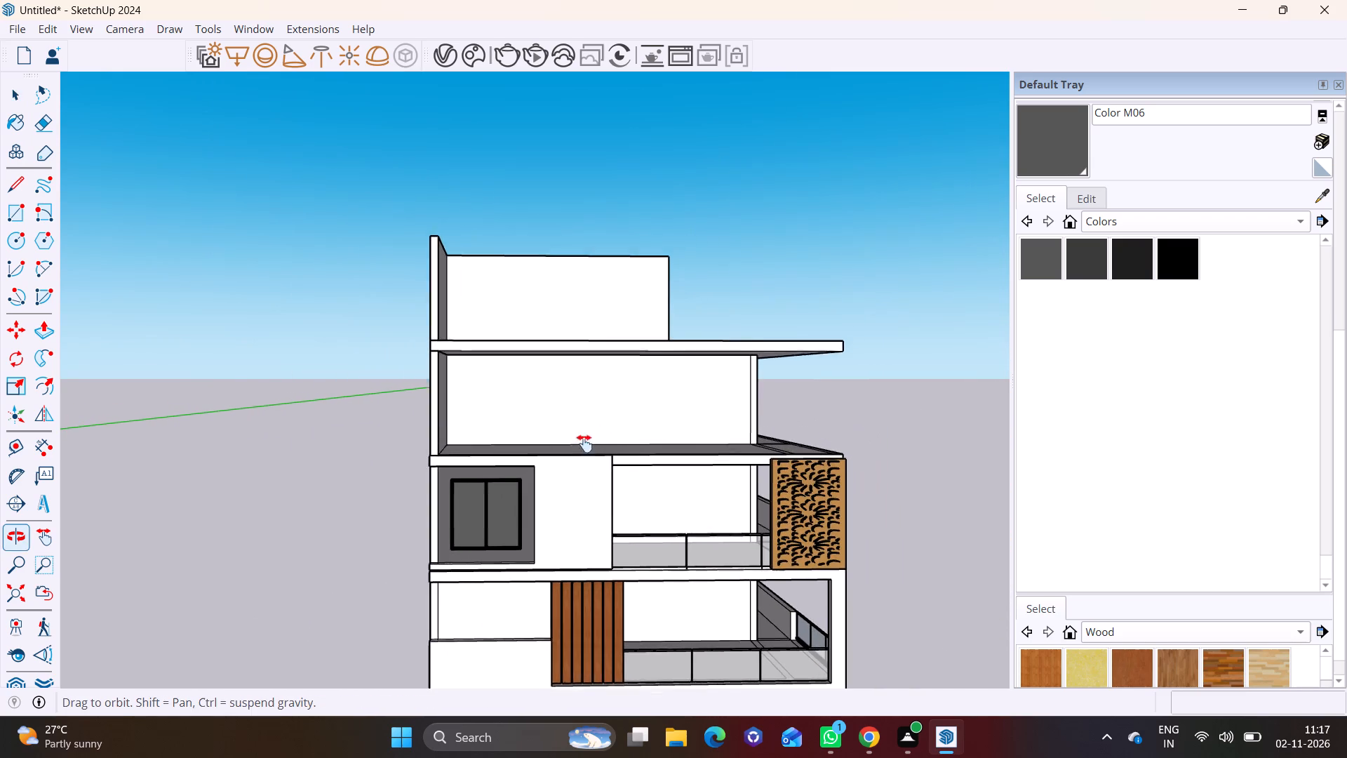
{"action": "middle_click_drag", "start_coordinate": [584, 444], "coordinate": [584, 445], "text": "shift"}
{"action": "scroll", "coordinate": [565, 418], "scroll_direction": "up", "scroll_amount": 2}
{"action": "middle_click_drag", "start_coordinate": [836, 457], "coordinate": [598, 428], "text": "shift"}
{"action": "middle_click_drag", "start_coordinate": [647, 446], "coordinate": [419, 451]}
{"action": "scroll", "coordinate": [415, 413], "scroll_direction": "up", "scroll_amount": 2}
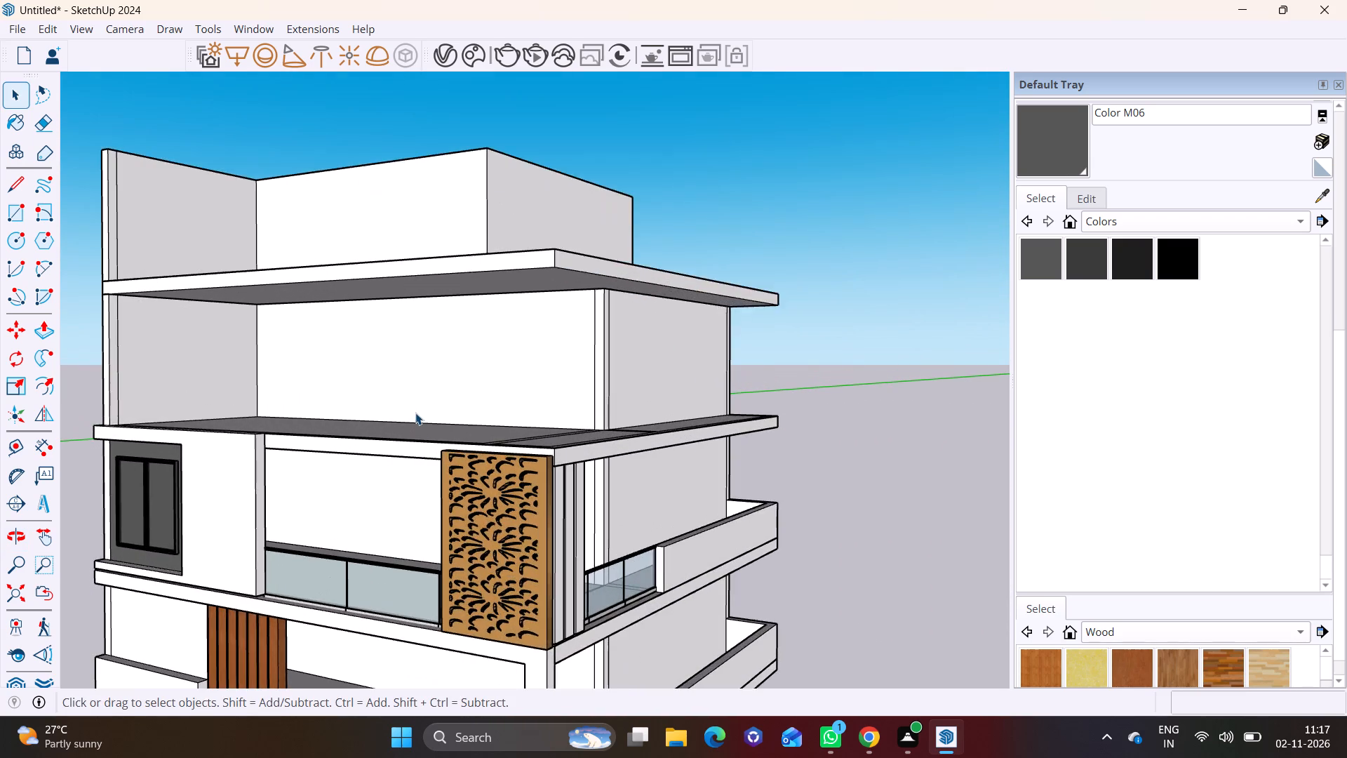
Draw a full-height rectangle on the front edge of the slab above the balcony, starting at the projecting wall's inner corner.
{"action": "scroll", "coordinate": [415, 413], "scroll_direction": "up", "scroll_amount": 2}
{"action": "middle_click_drag", "start_coordinate": [522, 414], "coordinate": [656, 393], "text": "shift"}
{"action": "scroll", "coordinate": [682, 451], "scroll_direction": "up", "scroll_amount": 2}
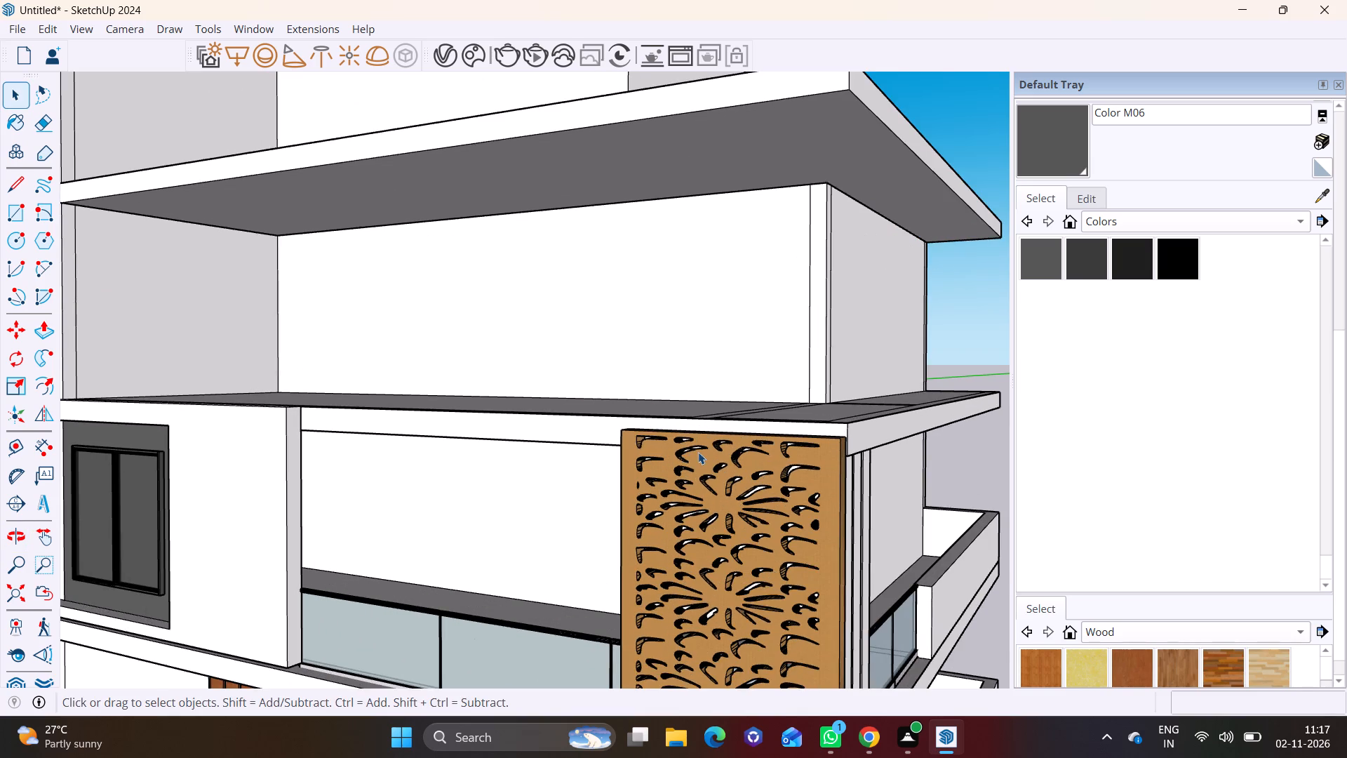
{"action": "scroll", "coordinate": [706, 452], "scroll_direction": "up", "scroll_amount": 3}
{"action": "middle_click_drag", "start_coordinate": [857, 502], "coordinate": [796, 443]}
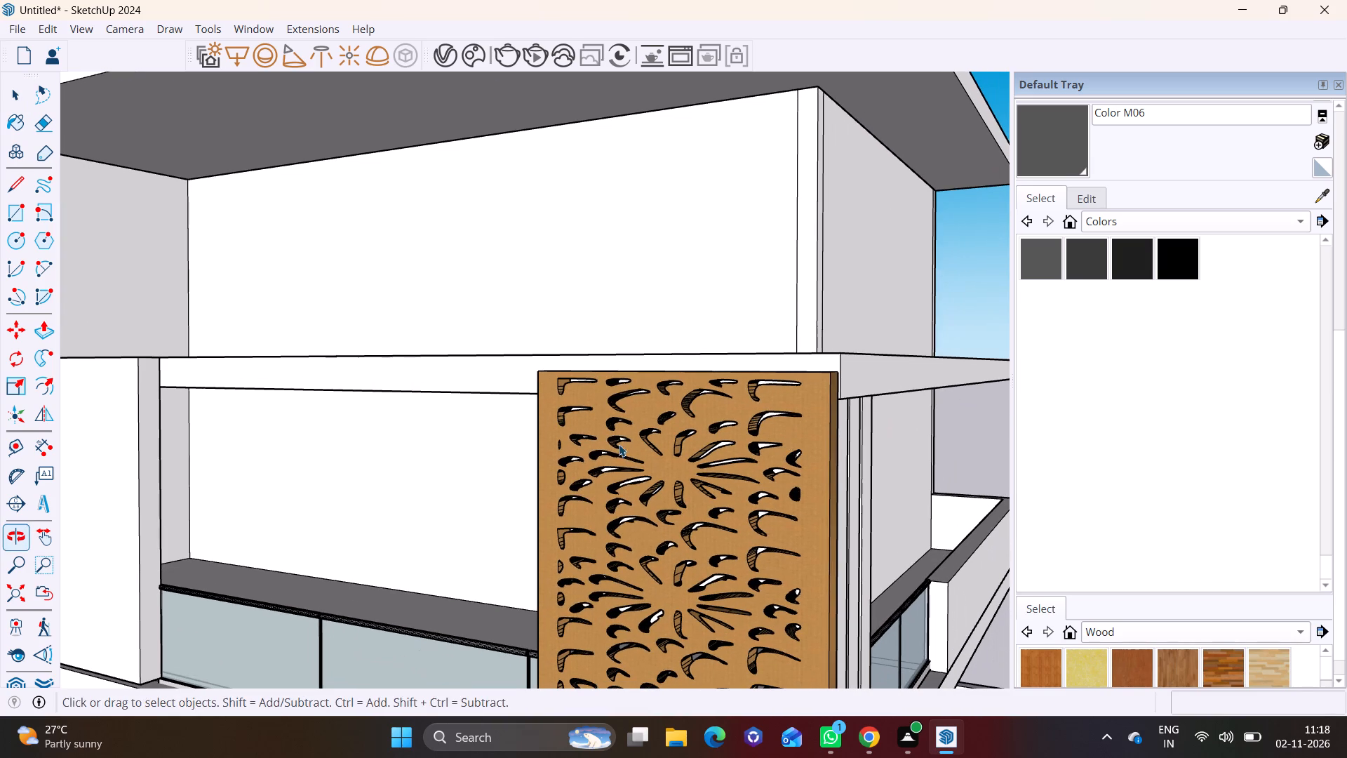
{"action": "left_click", "coordinate": [18, 207]}
{"action": "middle_click_drag", "start_coordinate": [382, 348], "coordinate": [441, 373], "text": "shift"}
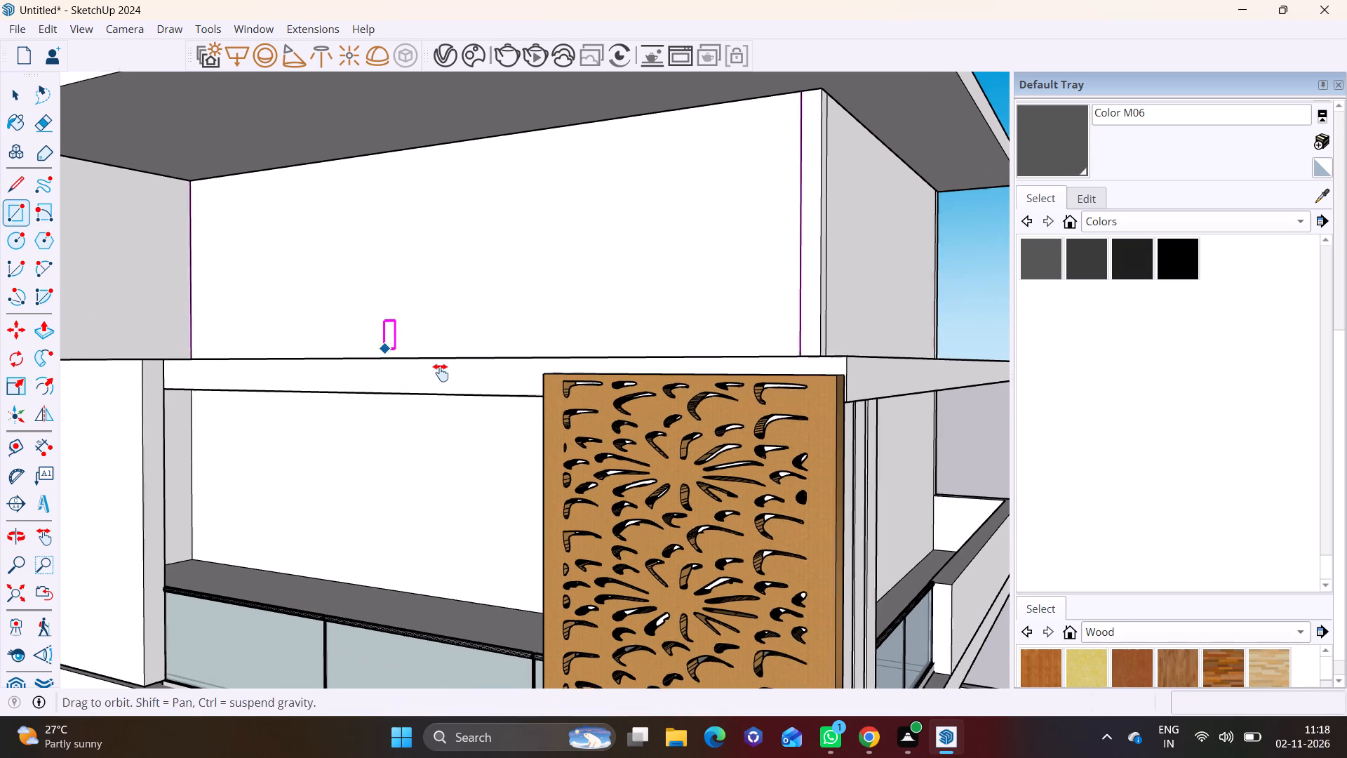
{"action": "middle_click_drag", "start_coordinate": [441, 373], "coordinate": [502, 380], "text": "shift"}
{"action": "scroll", "coordinate": [321, 415], "scroll_direction": "up", "scroll_amount": 4}
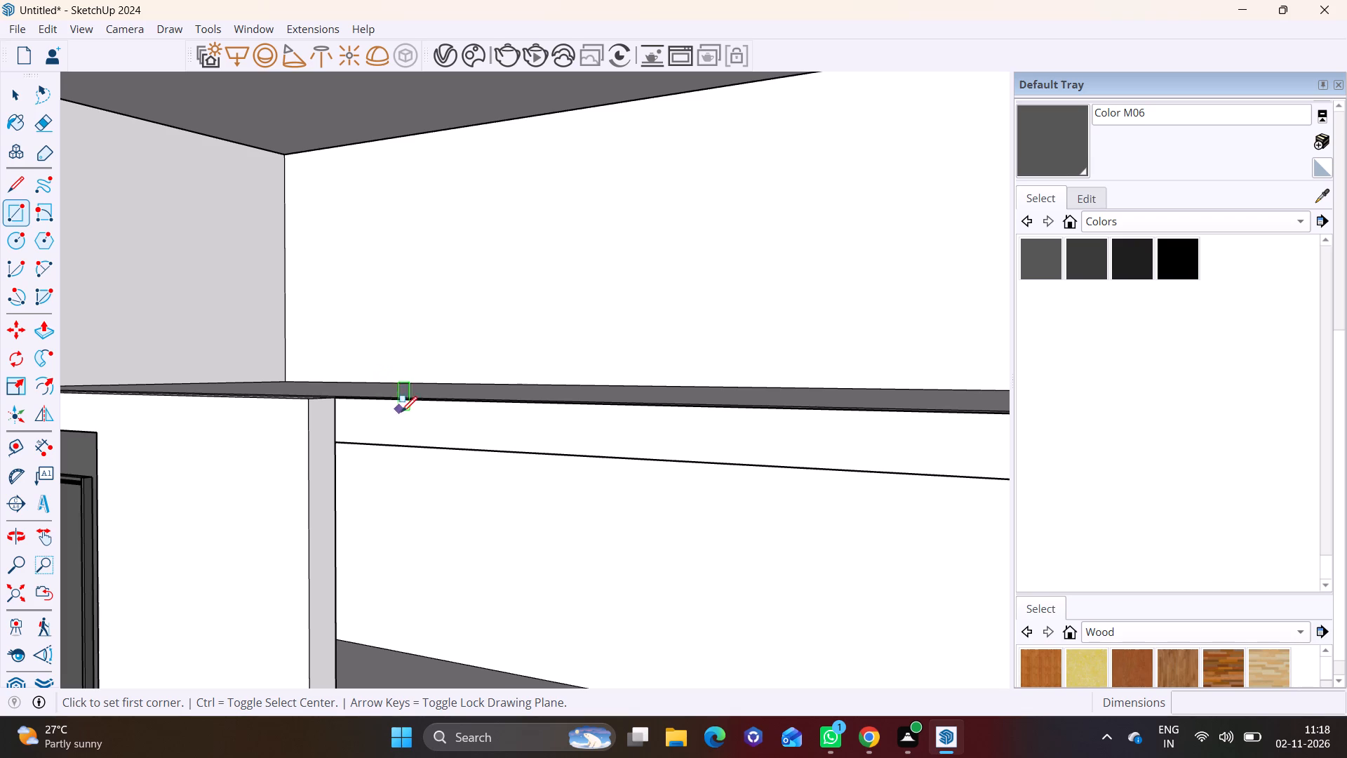
{"action": "left_click", "coordinate": [336, 402]}
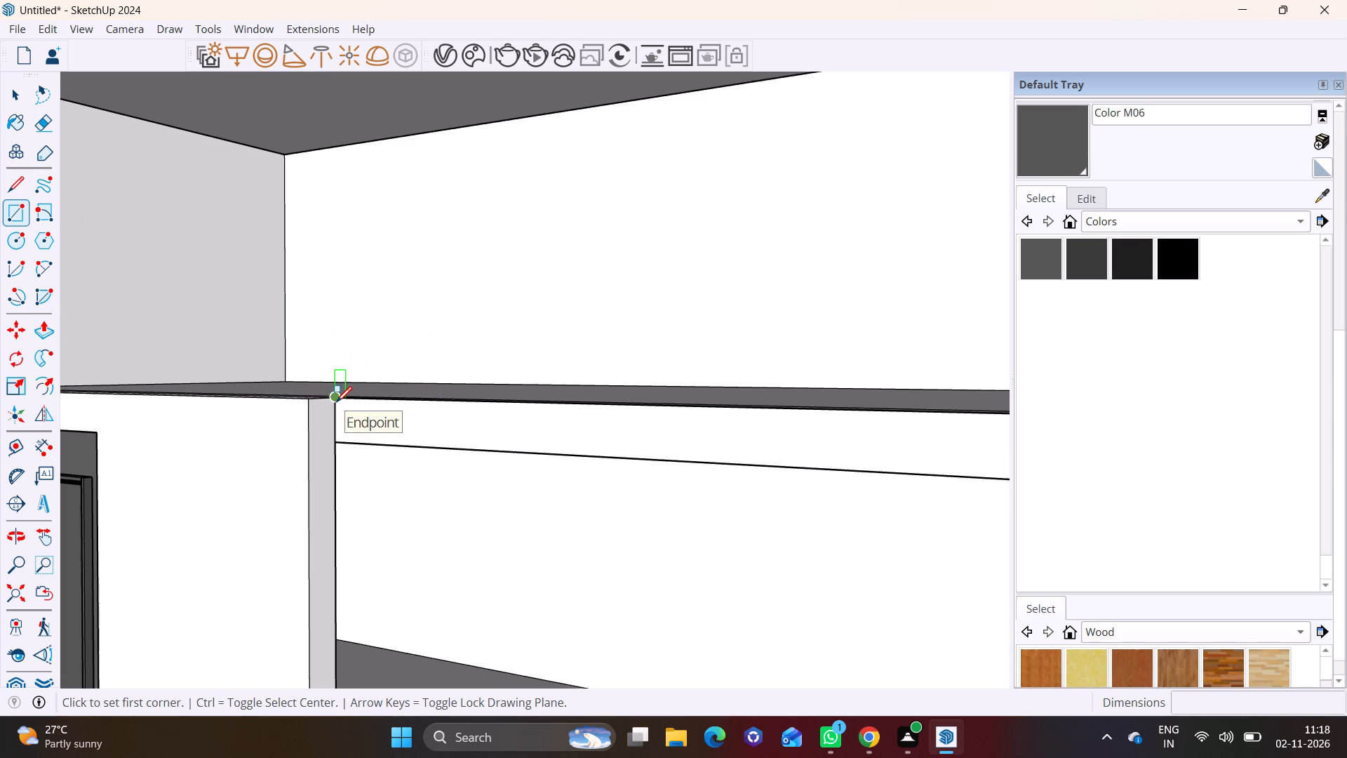
{"action": "left_click", "coordinate": [497, 447]}
{"action": "key", "text": "space"}
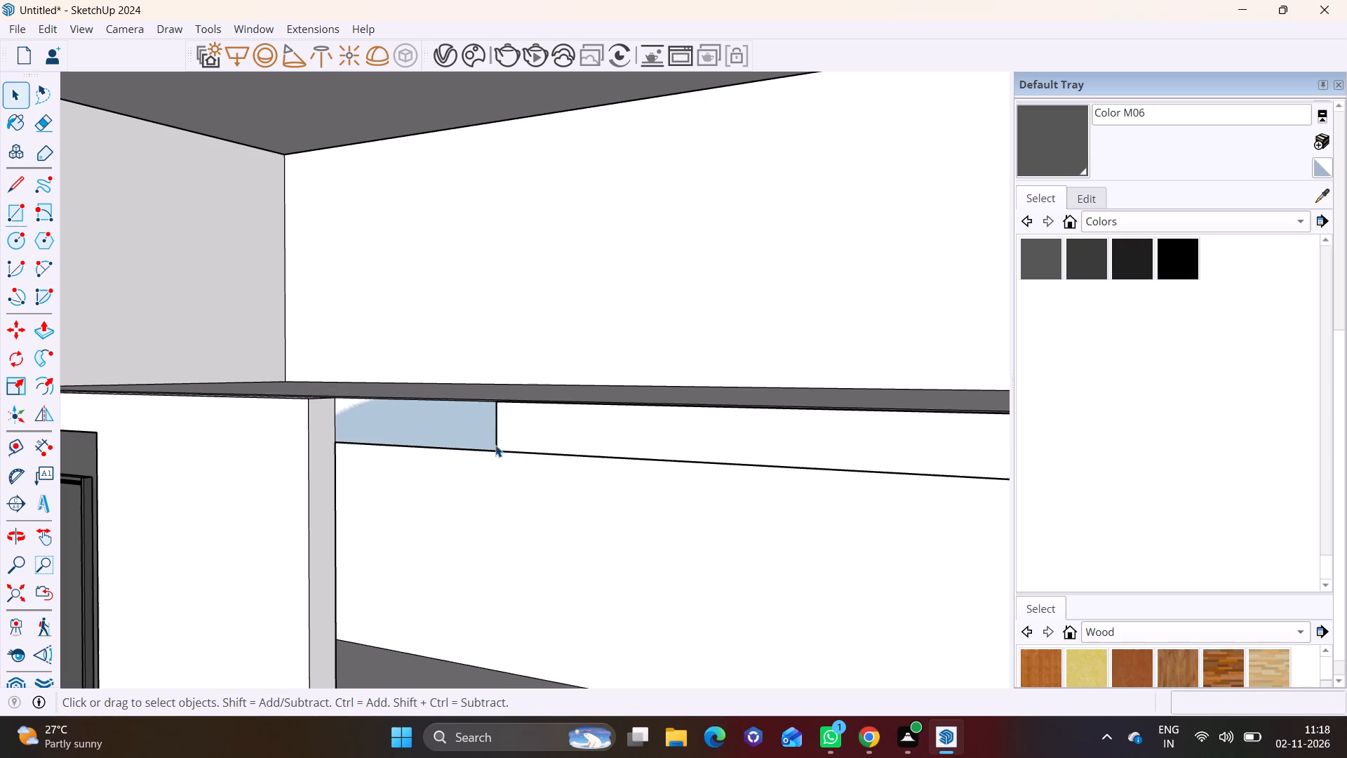
Extrude the slab-edge rectangle outward until it is flush with the front face of the projecting wall.
{"action": "left_click", "coordinate": [465, 421]}
{"action": "left_click", "coordinate": [46, 330]}
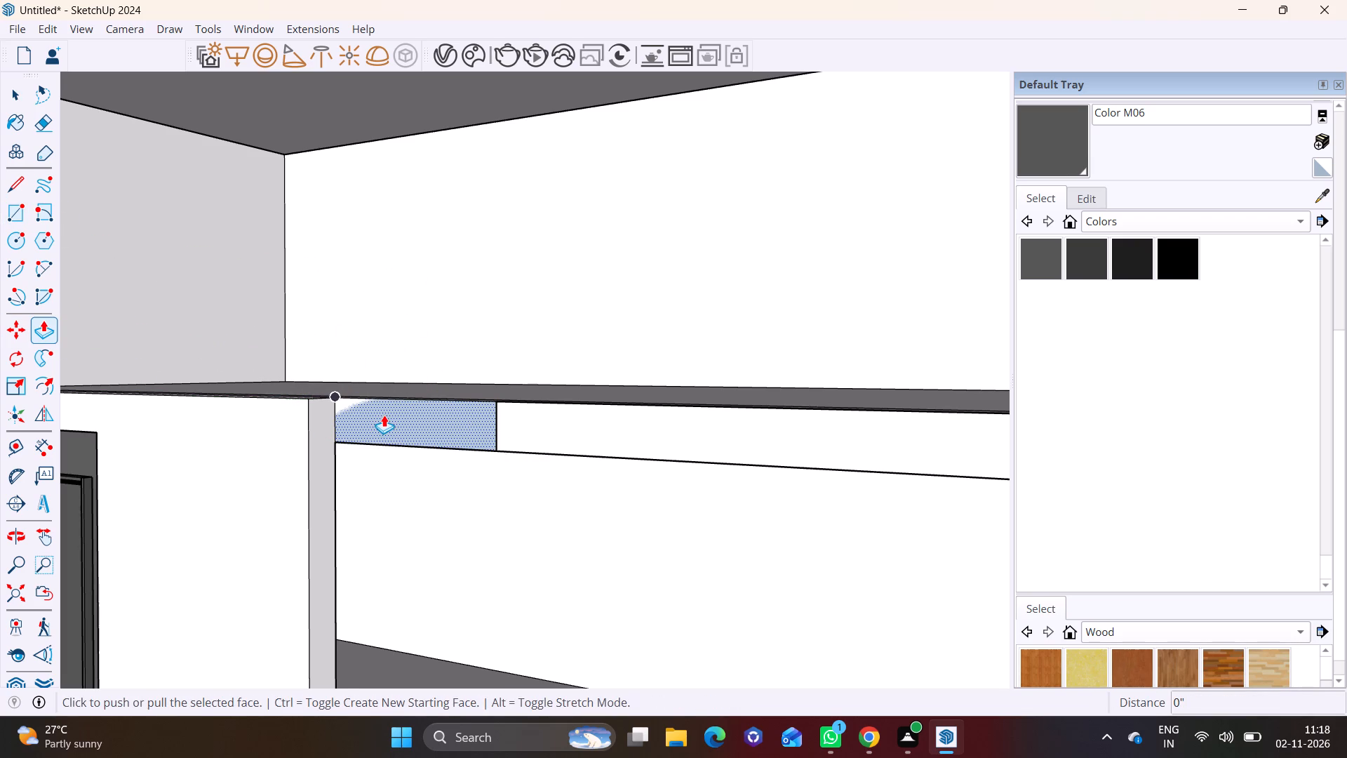
{"action": "left_click", "coordinate": [384, 415]}
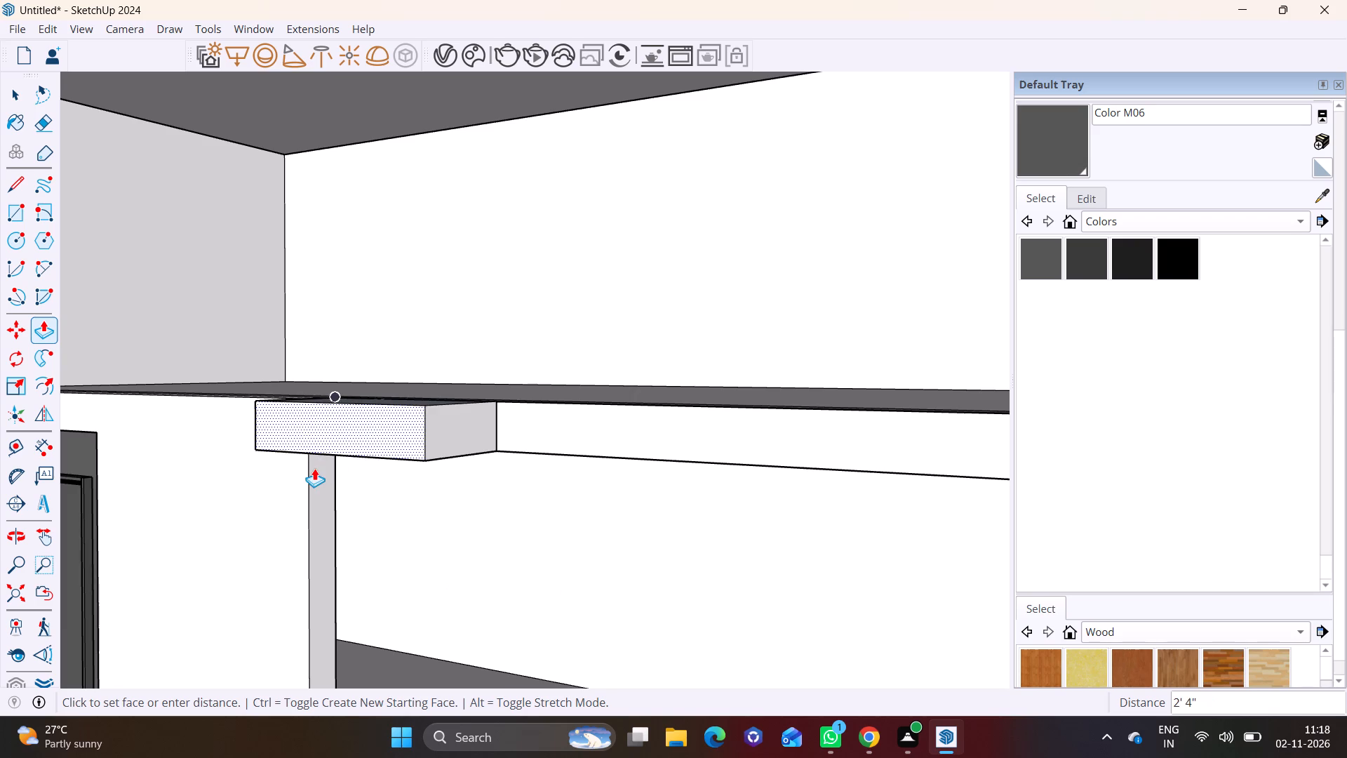
{"action": "left_click", "coordinate": [299, 467]}
{"action": "scroll", "coordinate": [411, 447], "scroll_direction": "down", "scroll_amount": 3}
{"action": "key", "text": "space"}
{"action": "left_click", "coordinate": [460, 428]}
Scale the CNC panel's height down from its top edge to about 0.96, so it fits beneath the new beam.
{"action": "middle_click_drag", "start_coordinate": [483, 428], "coordinate": [276, 327], "text": "shift"}
{"action": "scroll", "coordinate": [276, 327], "scroll_direction": "down", "scroll_amount": 1, "text": "shift"}
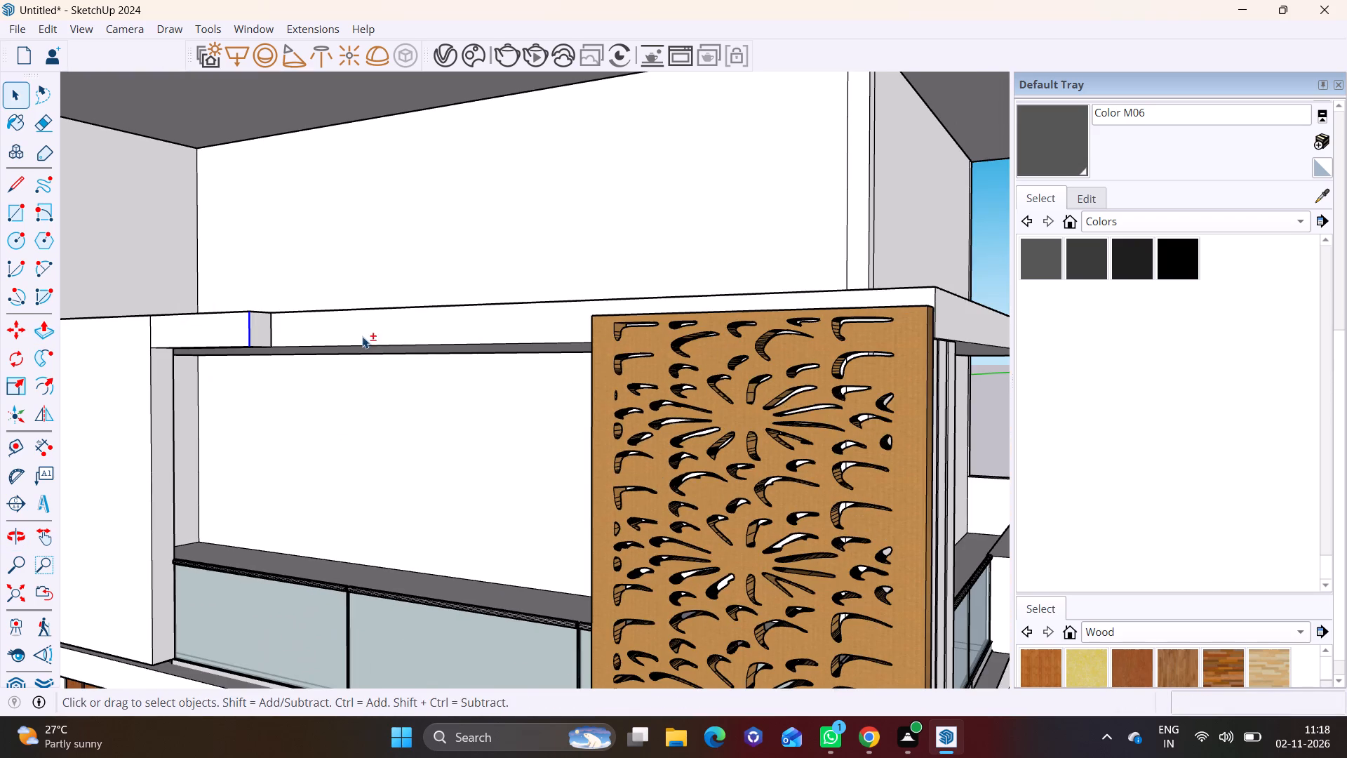
{"action": "scroll", "coordinate": [810, 398], "scroll_direction": "down", "scroll_amount": 3}
{"action": "middle_click_drag", "start_coordinate": [810, 398], "coordinate": [579, 501]}
{"action": "scroll", "coordinate": [582, 501], "scroll_direction": "down", "scroll_amount": 1}
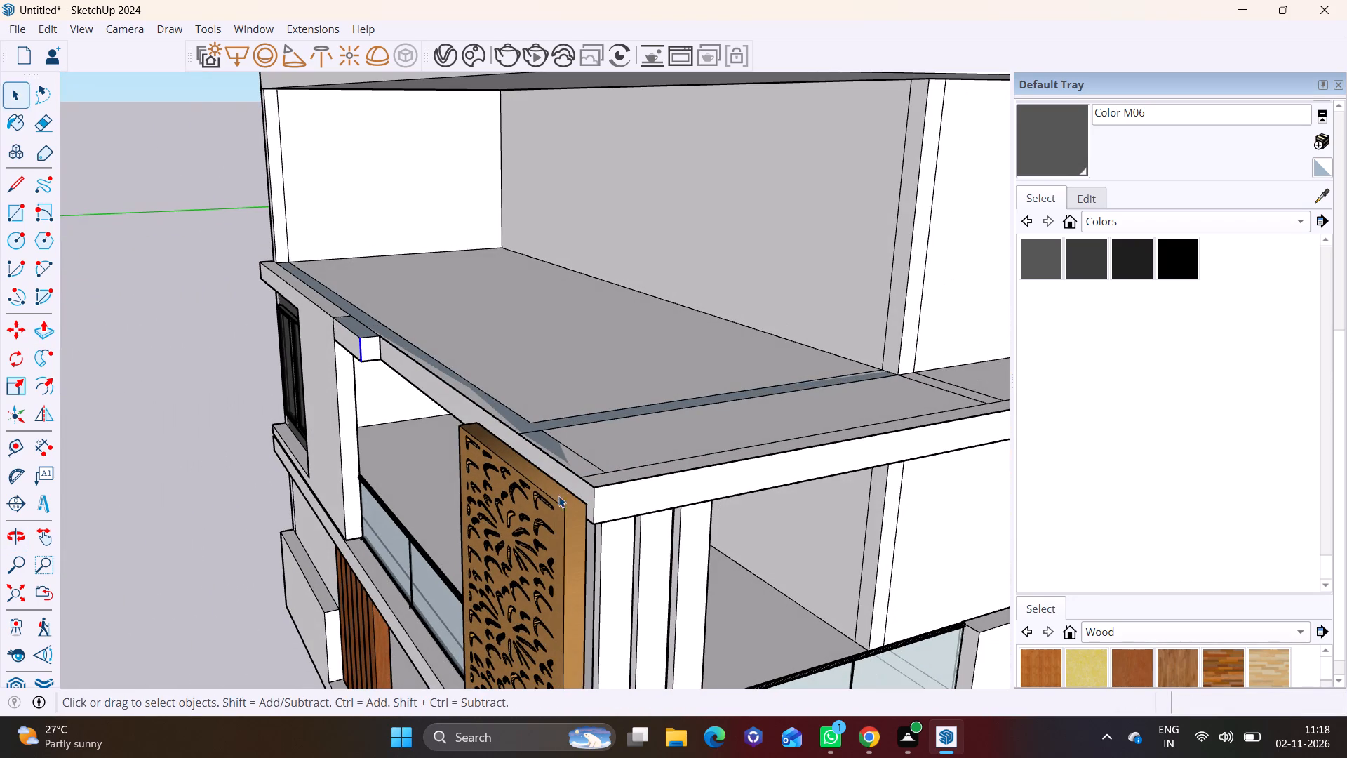
{"action": "key", "text": "space"}
{"action": "left_click", "coordinate": [527, 501]}
{"action": "scroll", "coordinate": [527, 501], "scroll_direction": "up", "scroll_amount": 3}
{"action": "left_click", "coordinate": [10, 380]}
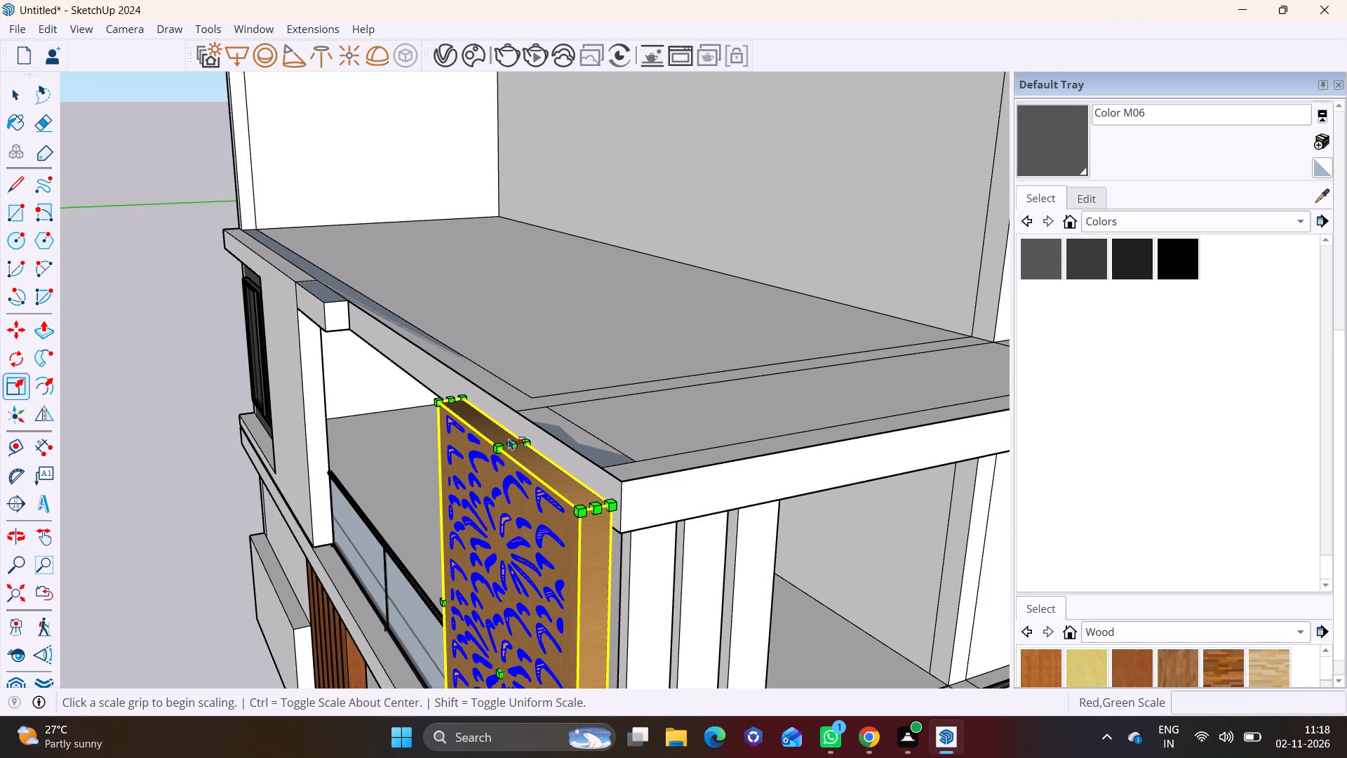
{"action": "left_click", "coordinate": [515, 445]}
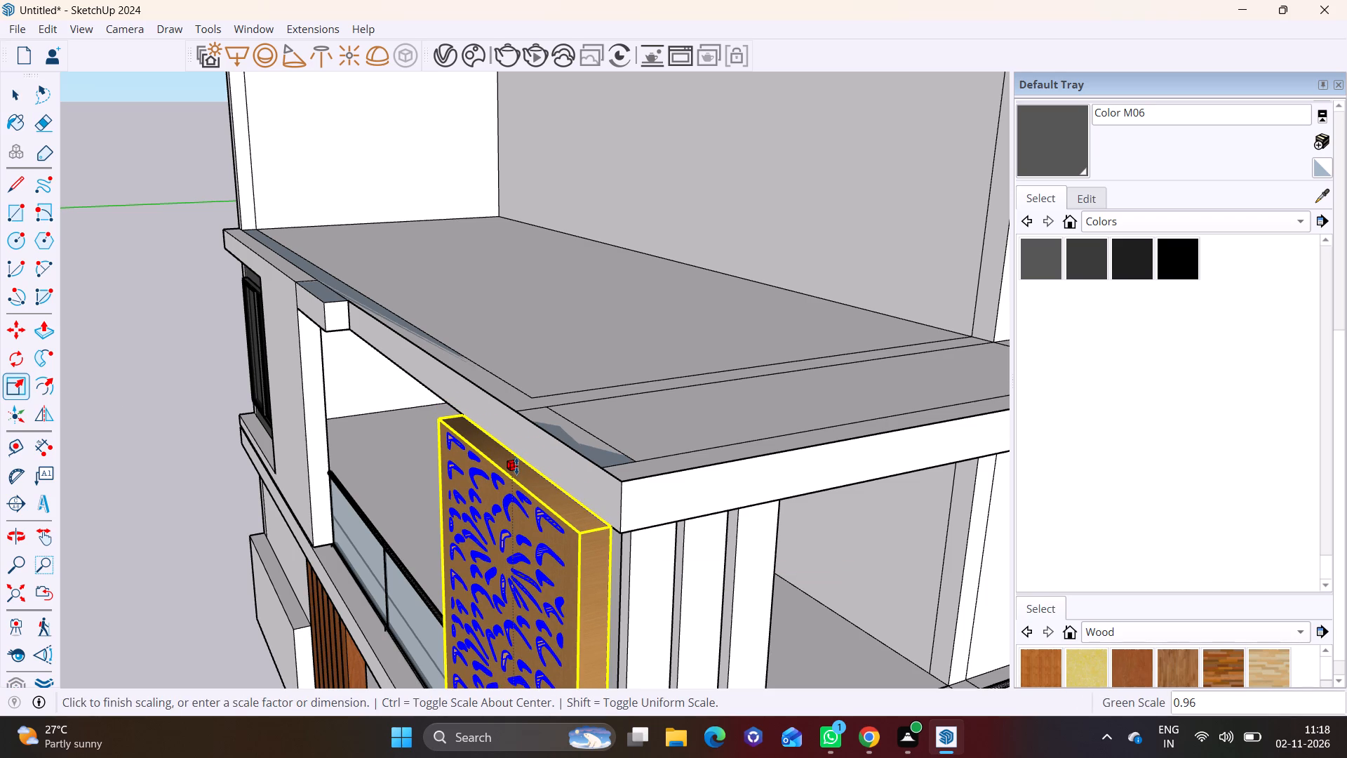
{"action": "left_click", "coordinate": [516, 472]}
{"action": "key", "text": "space"}
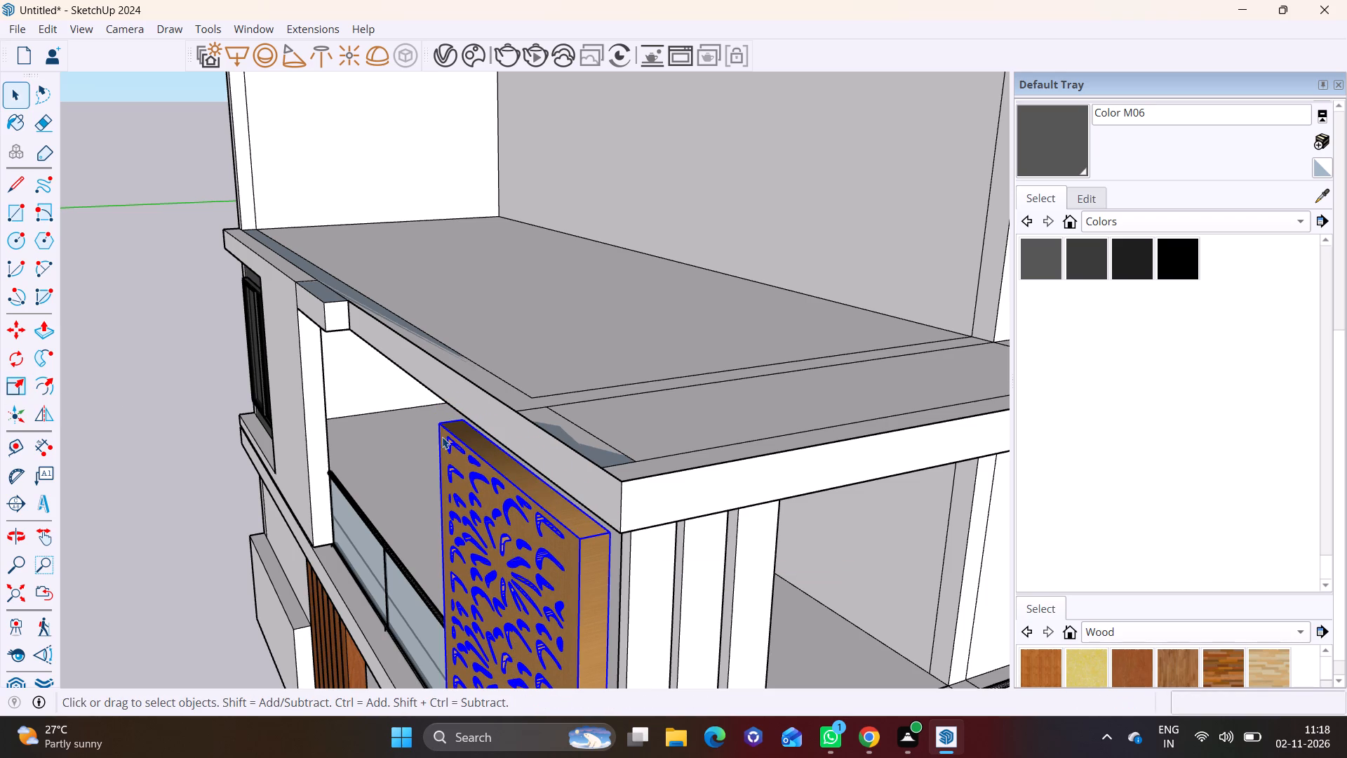
Extrude the beam's end face 18' 11 5/8" along the slab edge, over the CNC panel and past the building corner.
{"action": "scroll", "coordinate": [316, 300], "scroll_direction": "up", "scroll_amount": 4}
{"action": "left_click", "coordinate": [338, 315]}
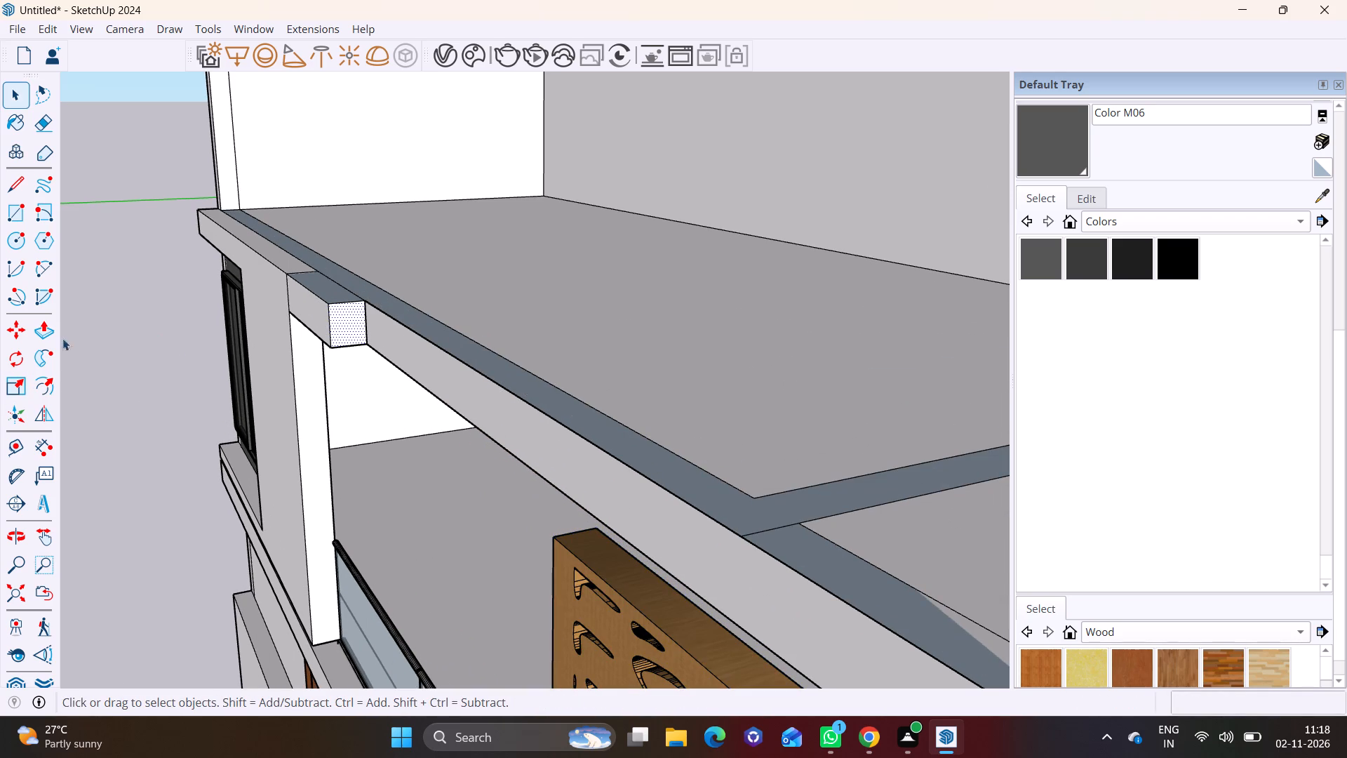
{"action": "left_click", "coordinate": [39, 333]}
{"action": "left_click", "coordinate": [349, 328]}
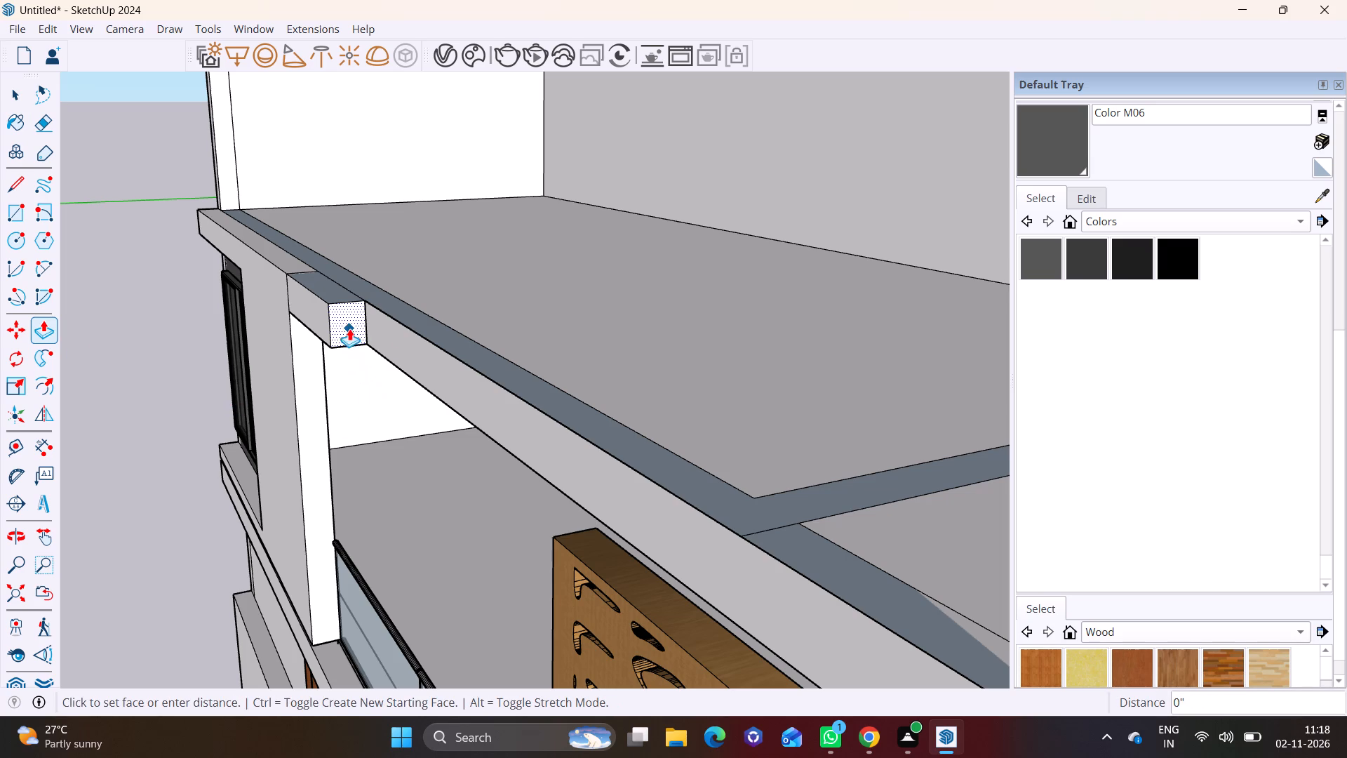
{"action": "scroll", "coordinate": [648, 472], "scroll_direction": "down", "scroll_amount": 2}
{"action": "scroll", "coordinate": [725, 526], "scroll_direction": "down", "scroll_amount": 3}
{"action": "middle_click_drag", "start_coordinate": [847, 583], "coordinate": [706, 430], "text": "shift"}
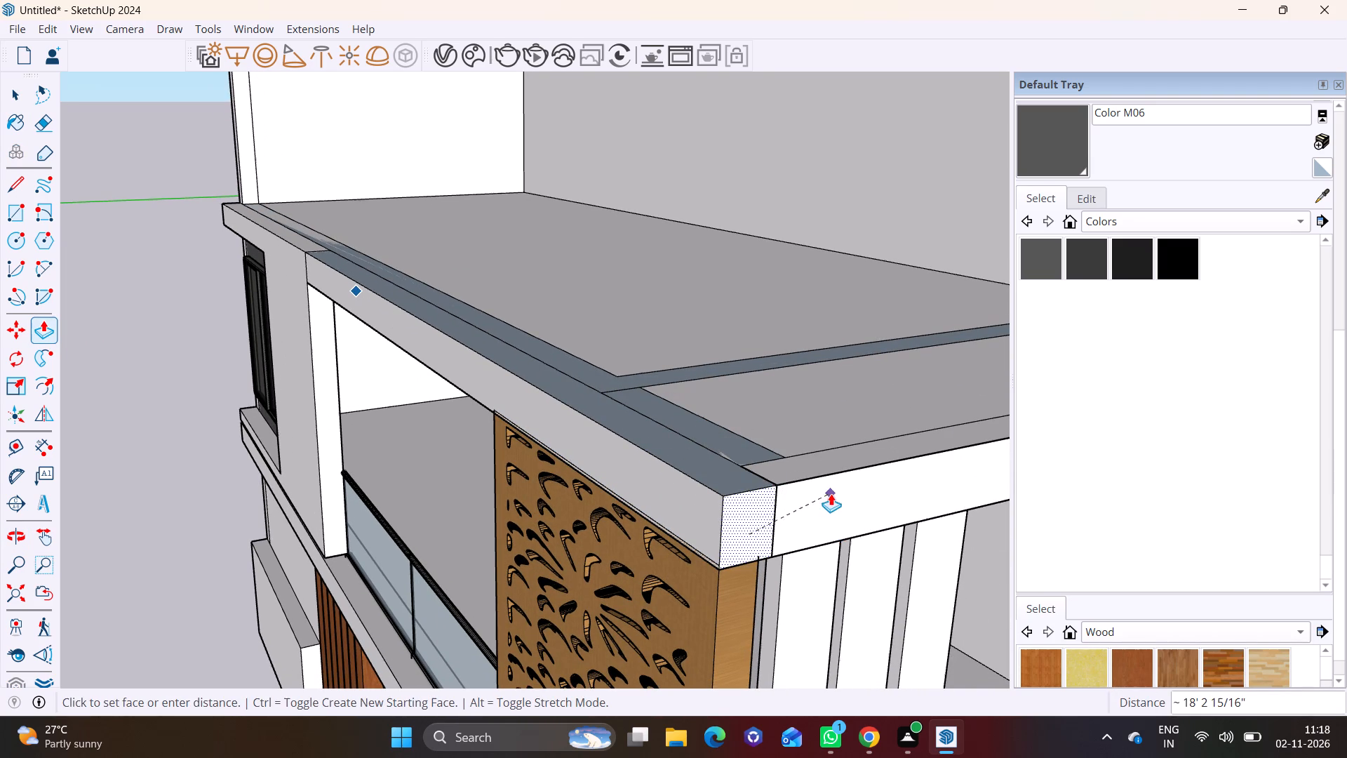
{"action": "middle_click_drag", "start_coordinate": [832, 498], "coordinate": [367, 510]}
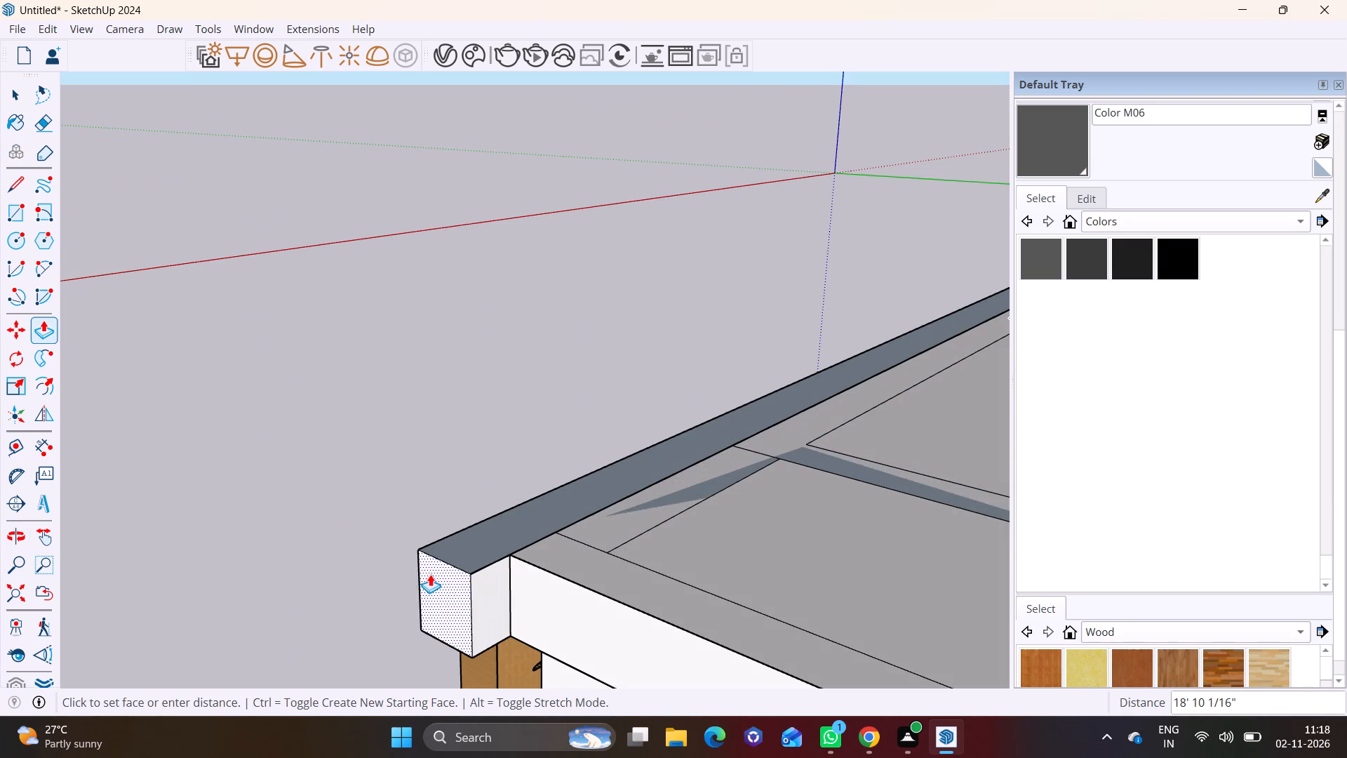
{"action": "left_click", "coordinate": [420, 576]}
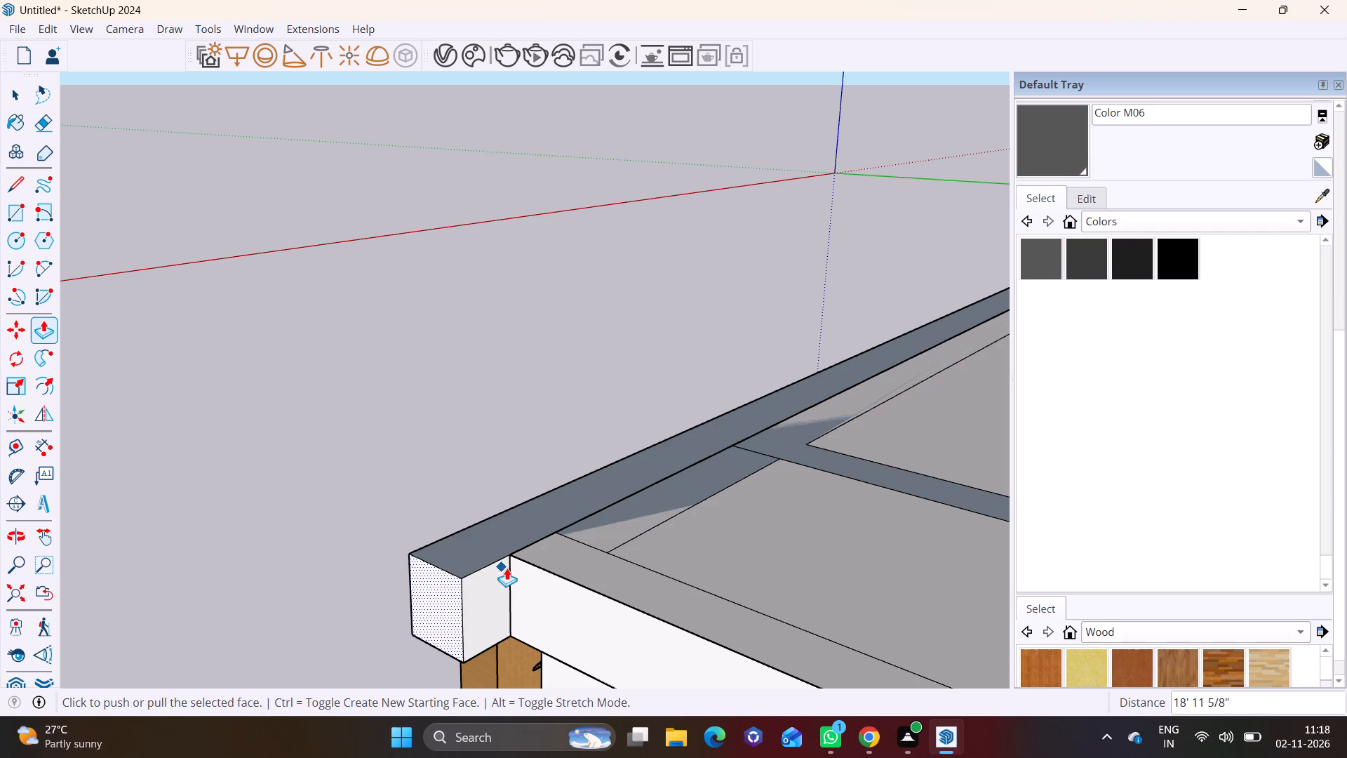
Draw a rectangle about 9 3/16" by 1' on the slab-side face of the beam where it projects past the building corner.
{"action": "middle_click_drag", "start_coordinate": [507, 568], "coordinate": [487, 367], "text": "shift"}
{"action": "left_click", "coordinate": [16, 214]}
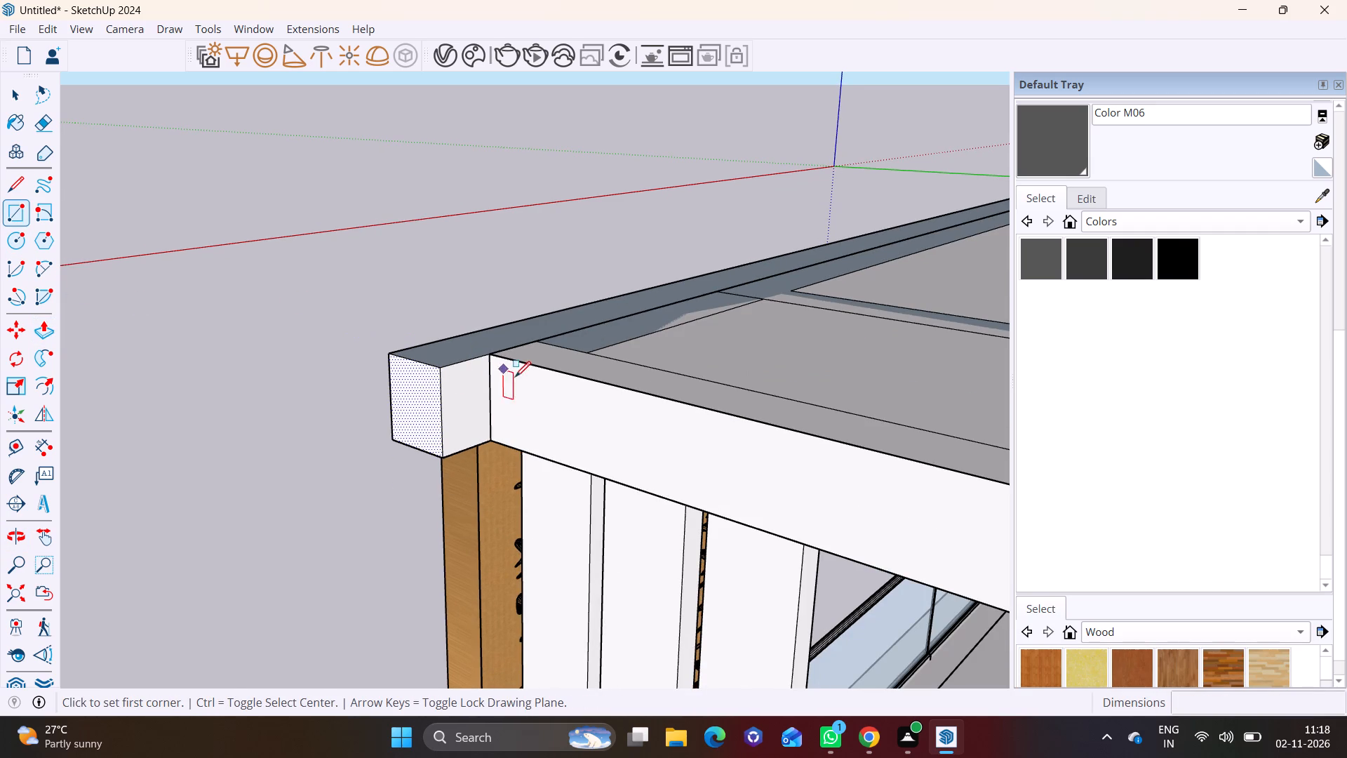
{"action": "left_click", "coordinate": [442, 368]}
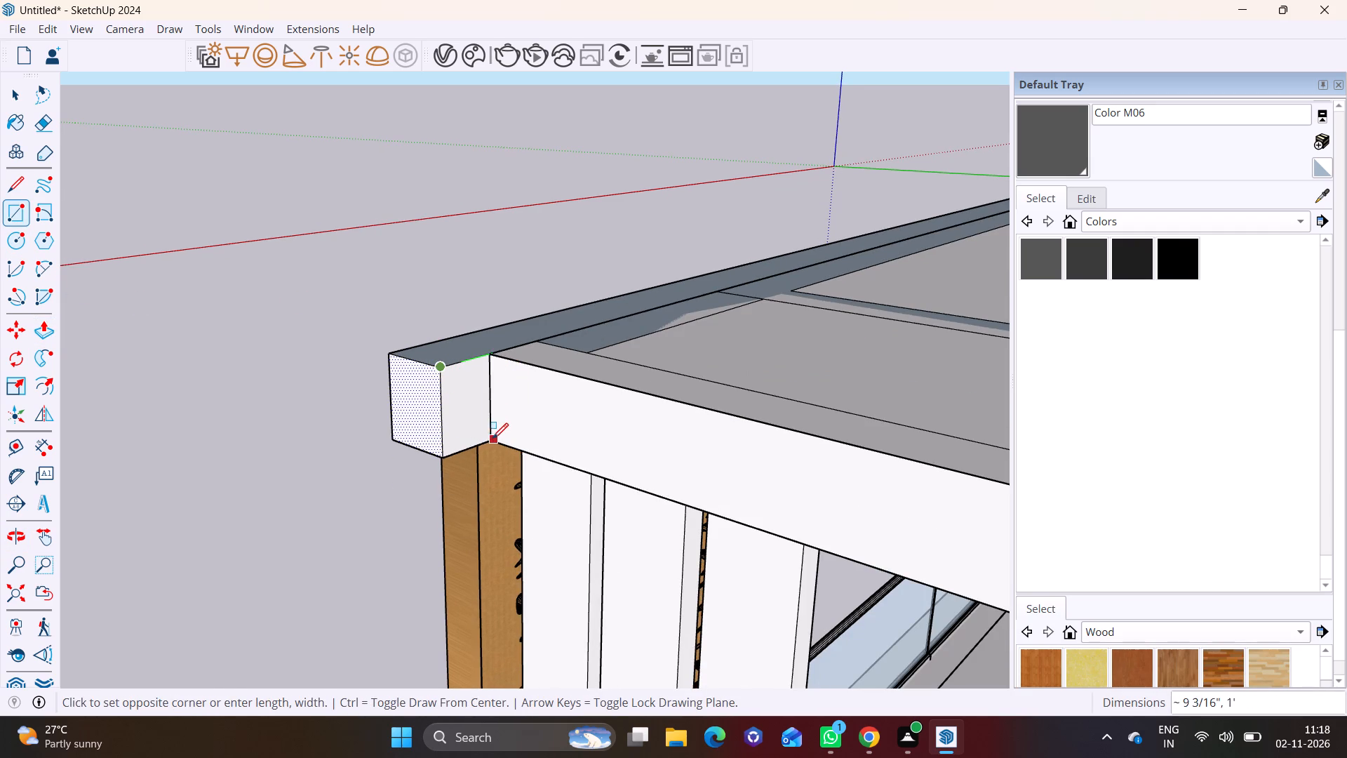
{"action": "left_click", "coordinate": [492, 439]}
Extrude that rectangle about 8' 6 11/16" along the slab's side edge, above the white vertical slats.
{"action": "key", "text": "space"}
{"action": "left_click", "coordinate": [481, 408]}
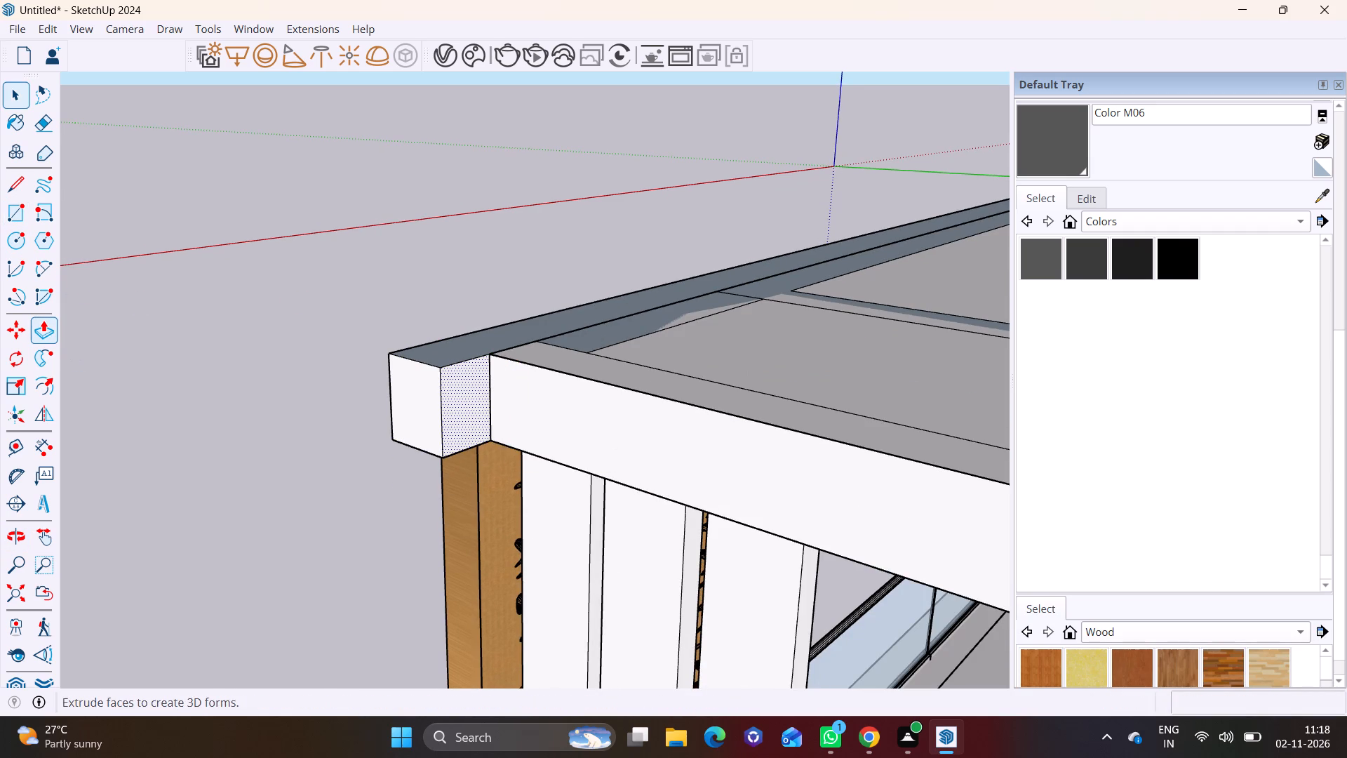
{"action": "left_click", "coordinate": [43, 333]}
{"action": "left_click", "coordinate": [474, 407]}
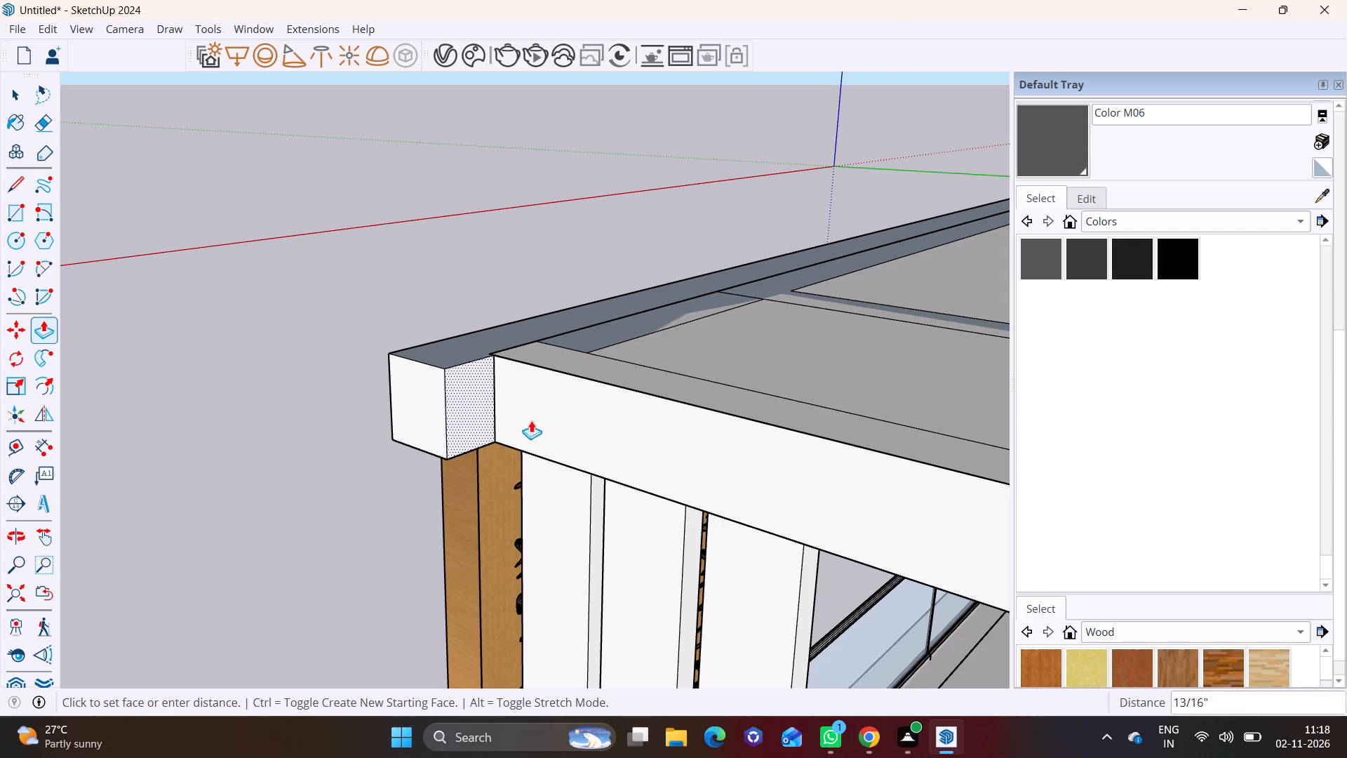
{"action": "scroll", "coordinate": [697, 448], "scroll_direction": "down", "scroll_amount": 13}
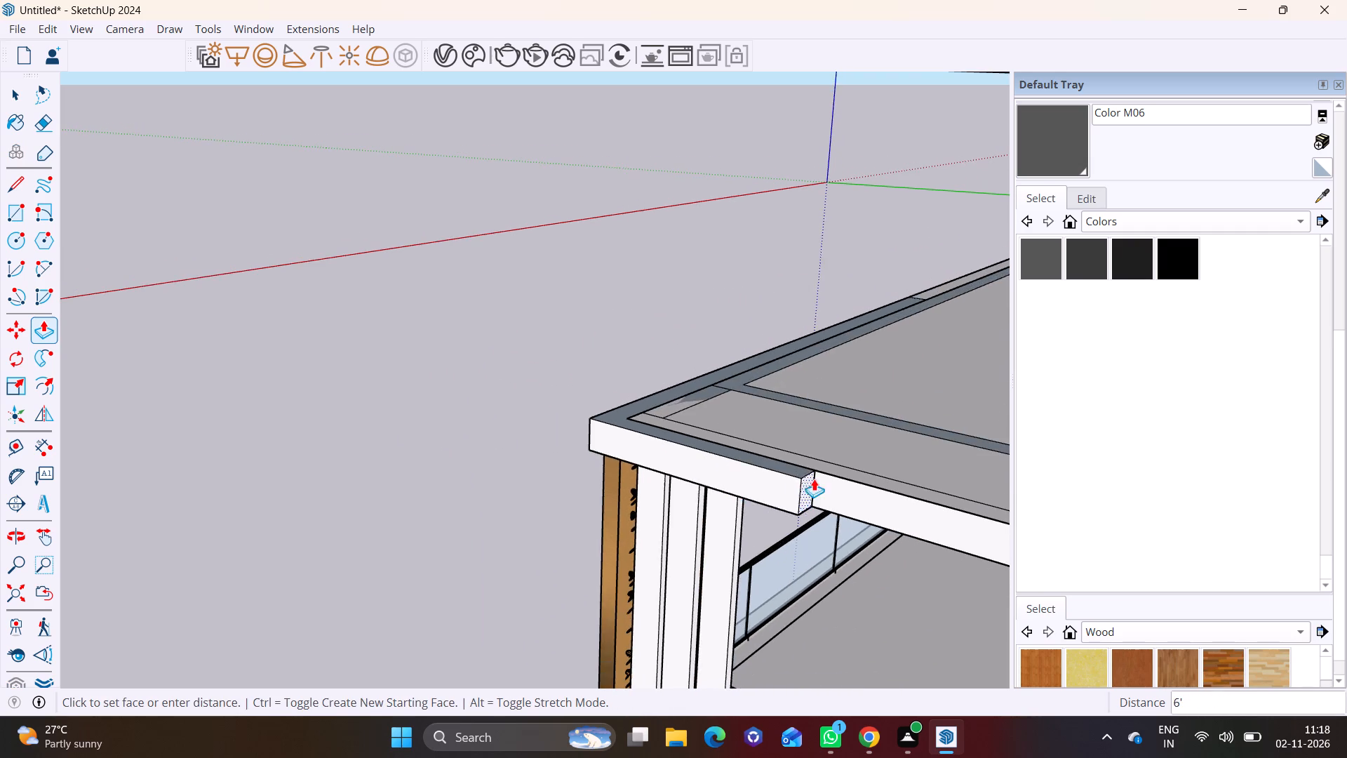
{"action": "middle_click_drag", "start_coordinate": [810, 476], "coordinate": [732, 365], "text": "shift"}
{"action": "scroll", "coordinate": [732, 365], "scroll_direction": "down", "scroll_amount": 1, "text": "shift"}
{"action": "middle_click_drag", "start_coordinate": [851, 392], "coordinate": [883, 284]}
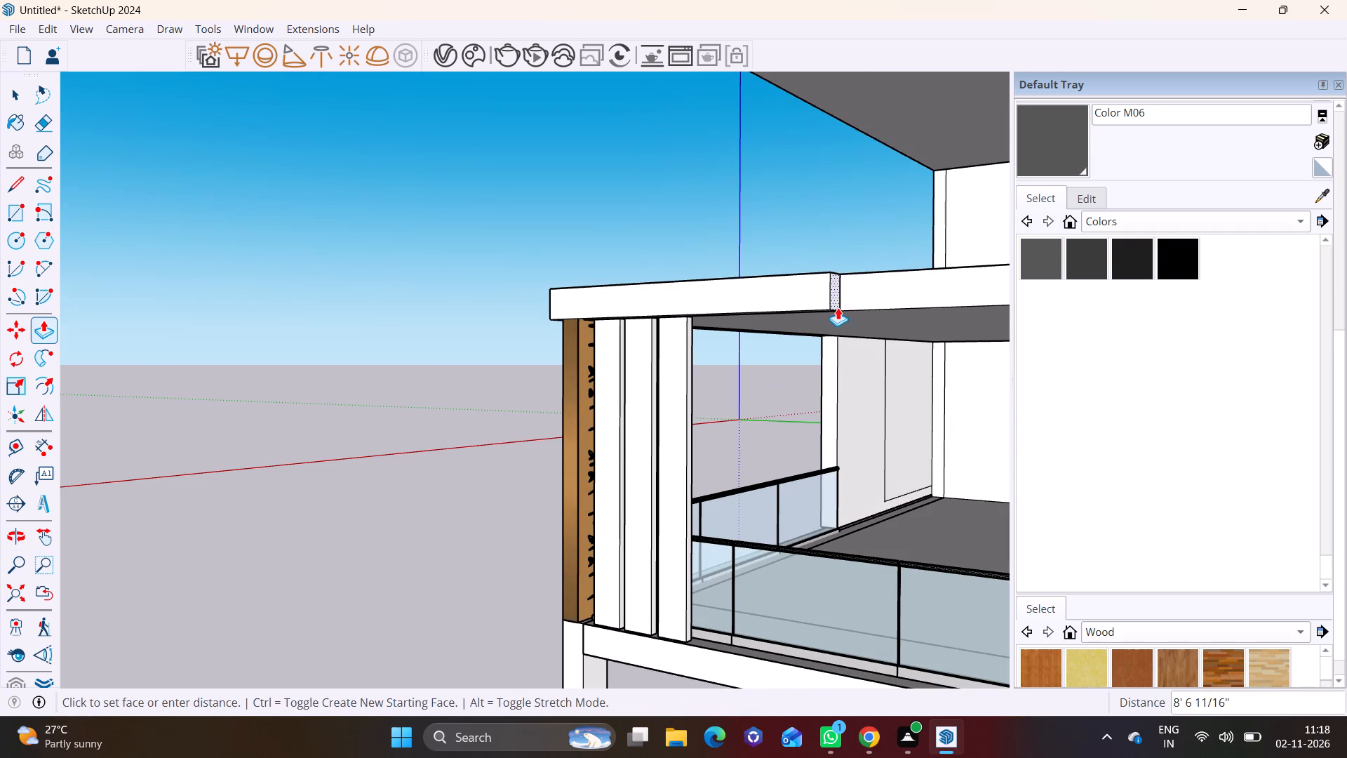
{"action": "left_click", "coordinate": [838, 307]}
{"action": "key", "text": "space"}
{"action": "left_click", "coordinate": [361, 281]}
Draw a line about 10" long across the beam's top face, a short distance from its end at the projecting wall.
{"action": "middle_click_drag", "start_coordinate": [638, 301], "coordinate": [958, 500]}
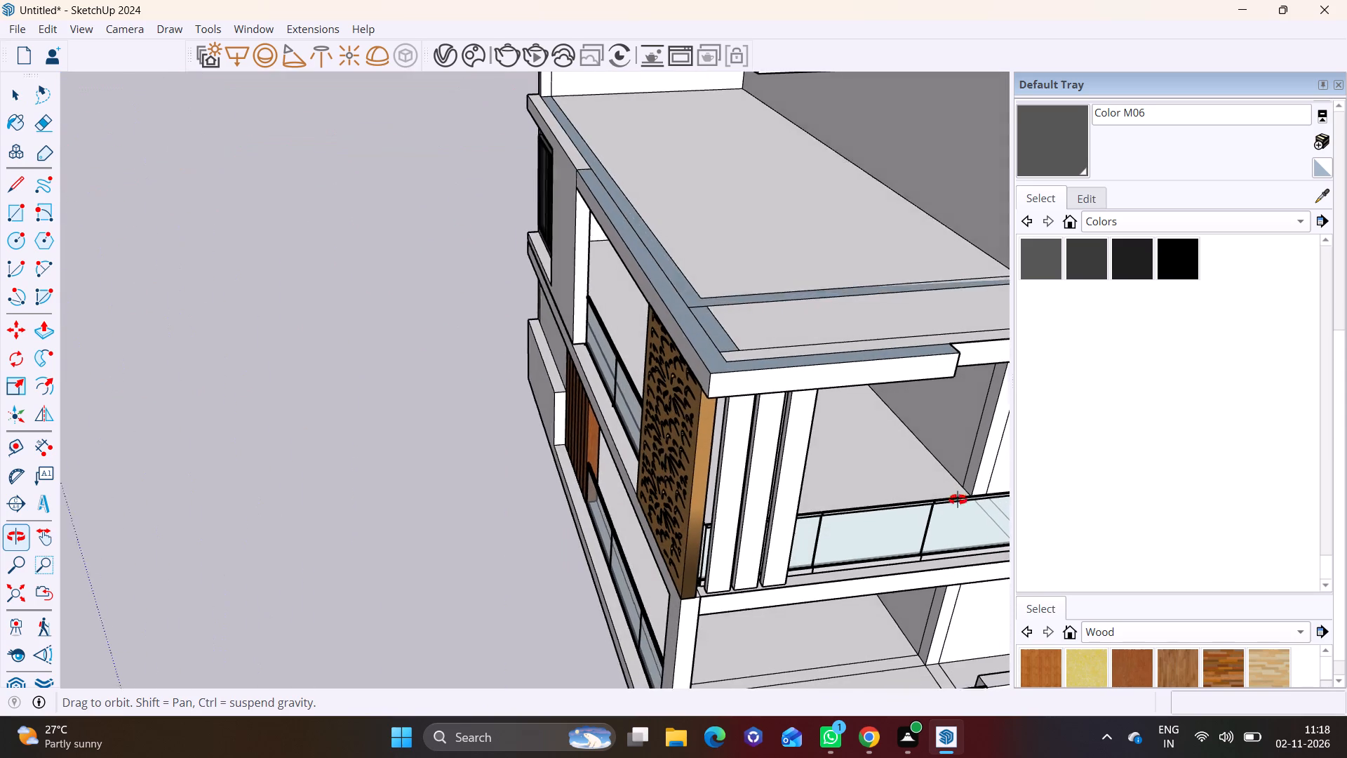
{"action": "middle_click_drag", "start_coordinate": [958, 500], "coordinate": [956, 500]}
{"action": "middle_click_drag", "start_coordinate": [847, 374], "coordinate": [704, 394], "text": "shift"}
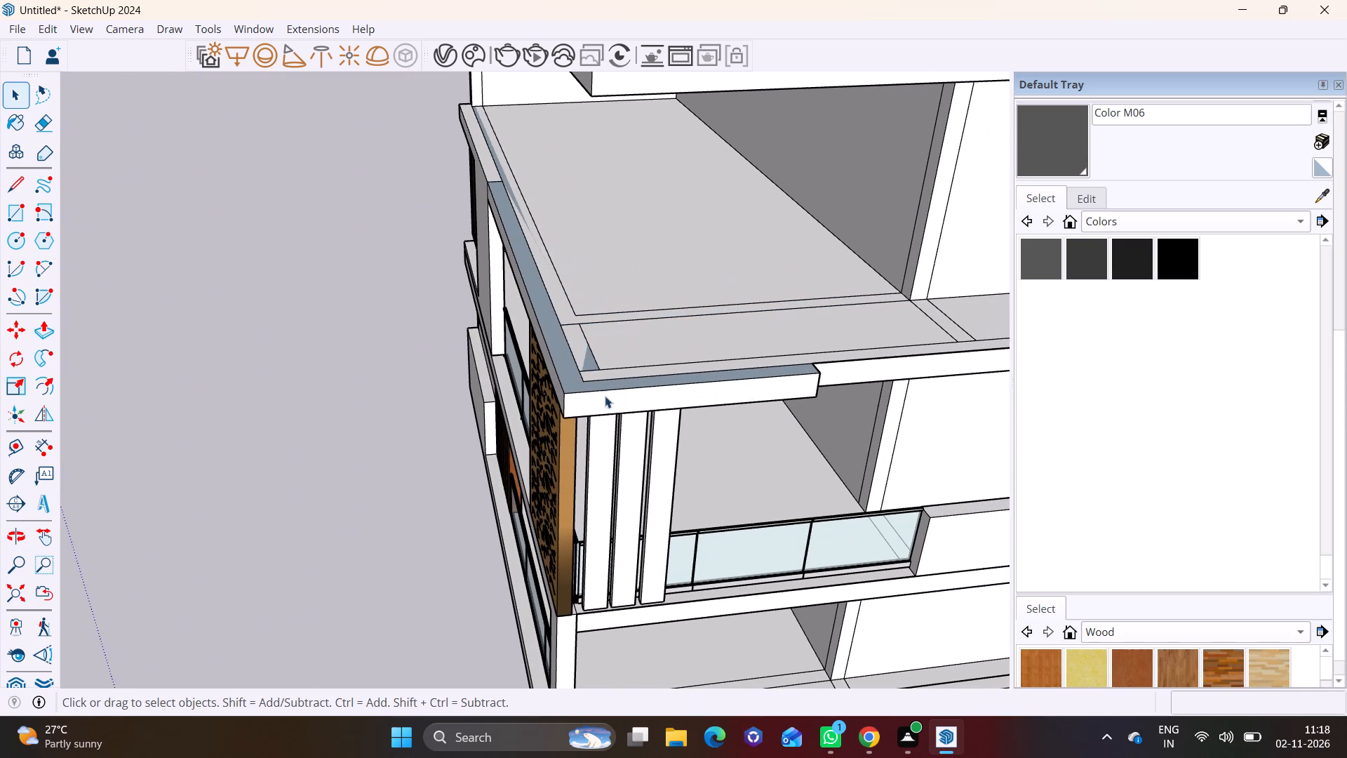
{"action": "middle_click_drag", "start_coordinate": [570, 371], "coordinate": [962, 220]}
{"action": "scroll", "coordinate": [437, 263], "scroll_direction": "up", "scroll_amount": 6}
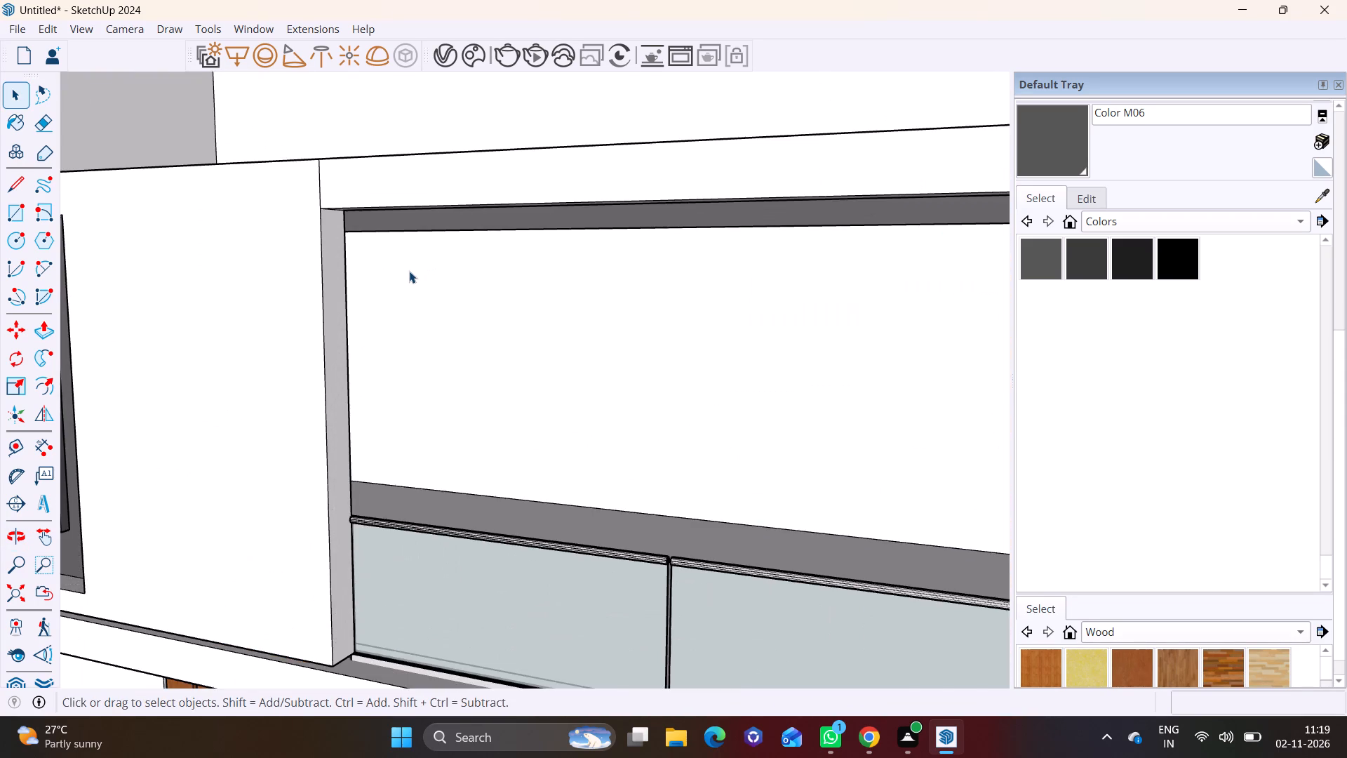
{"action": "scroll", "coordinate": [409, 271], "scroll_direction": "down", "scroll_amount": 7}
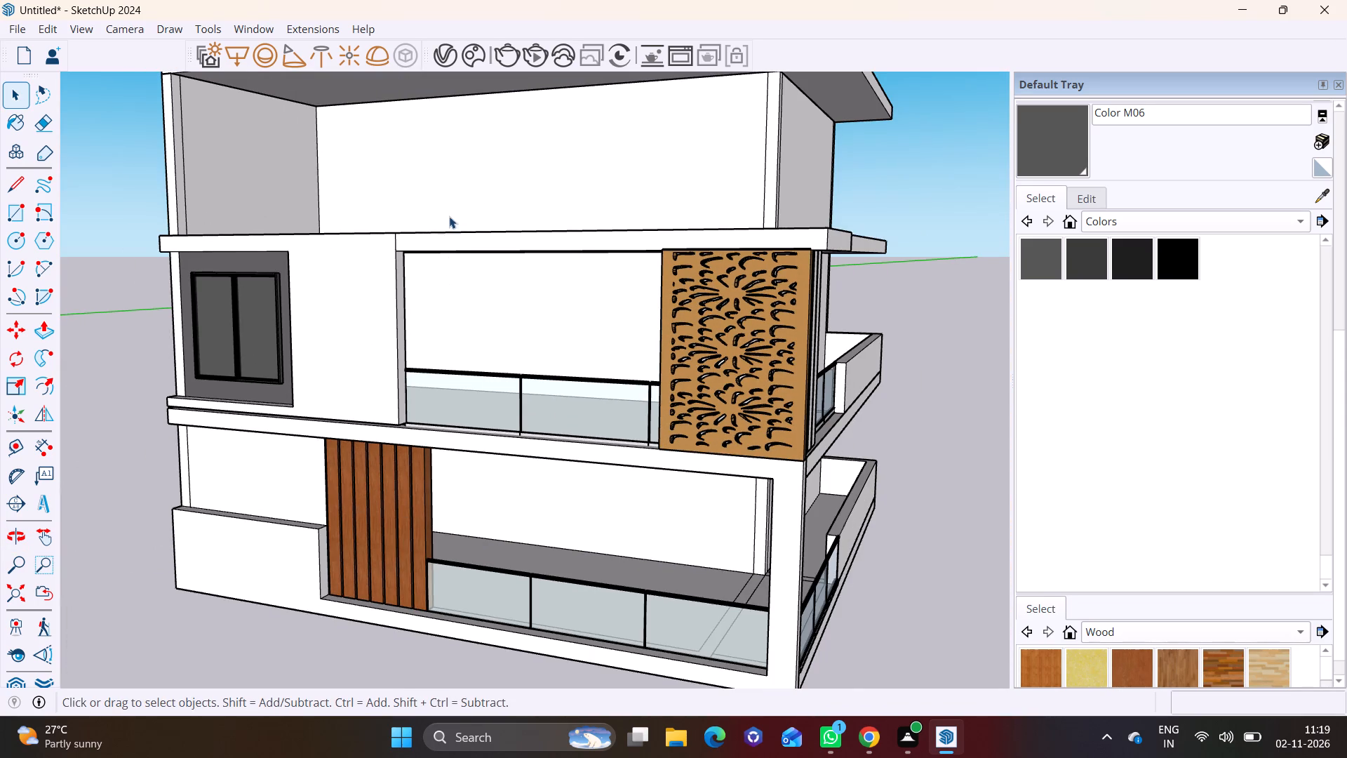
{"action": "middle_click_drag", "start_coordinate": [449, 216], "coordinate": [469, 294], "text": "shift"}
{"action": "middle_click_drag", "start_coordinate": [471, 267], "coordinate": [435, 448]}
{"action": "scroll", "coordinate": [410, 424], "scroll_direction": "up", "scroll_amount": 12}
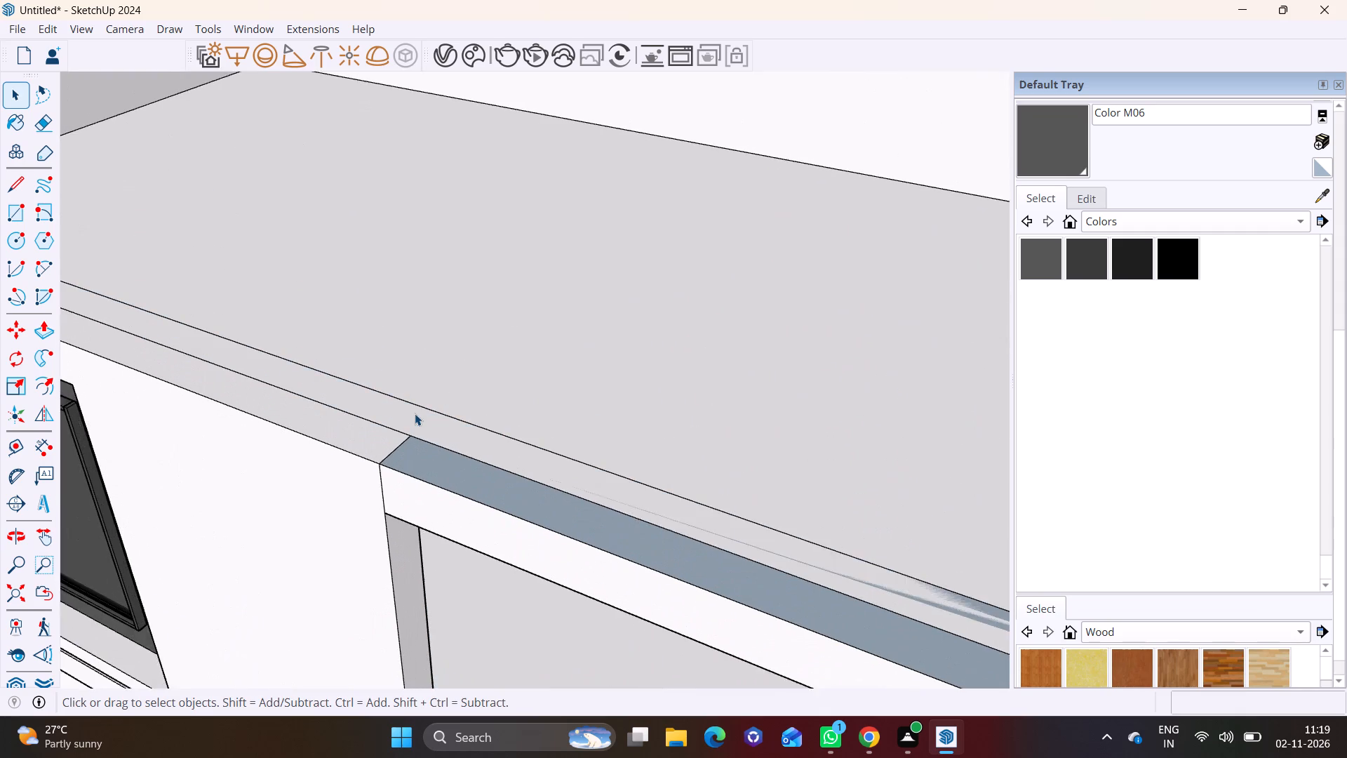
{"action": "scroll", "coordinate": [415, 413], "scroll_direction": "up", "scroll_amount": 1}
{"action": "left_click", "coordinate": [24, 177]}
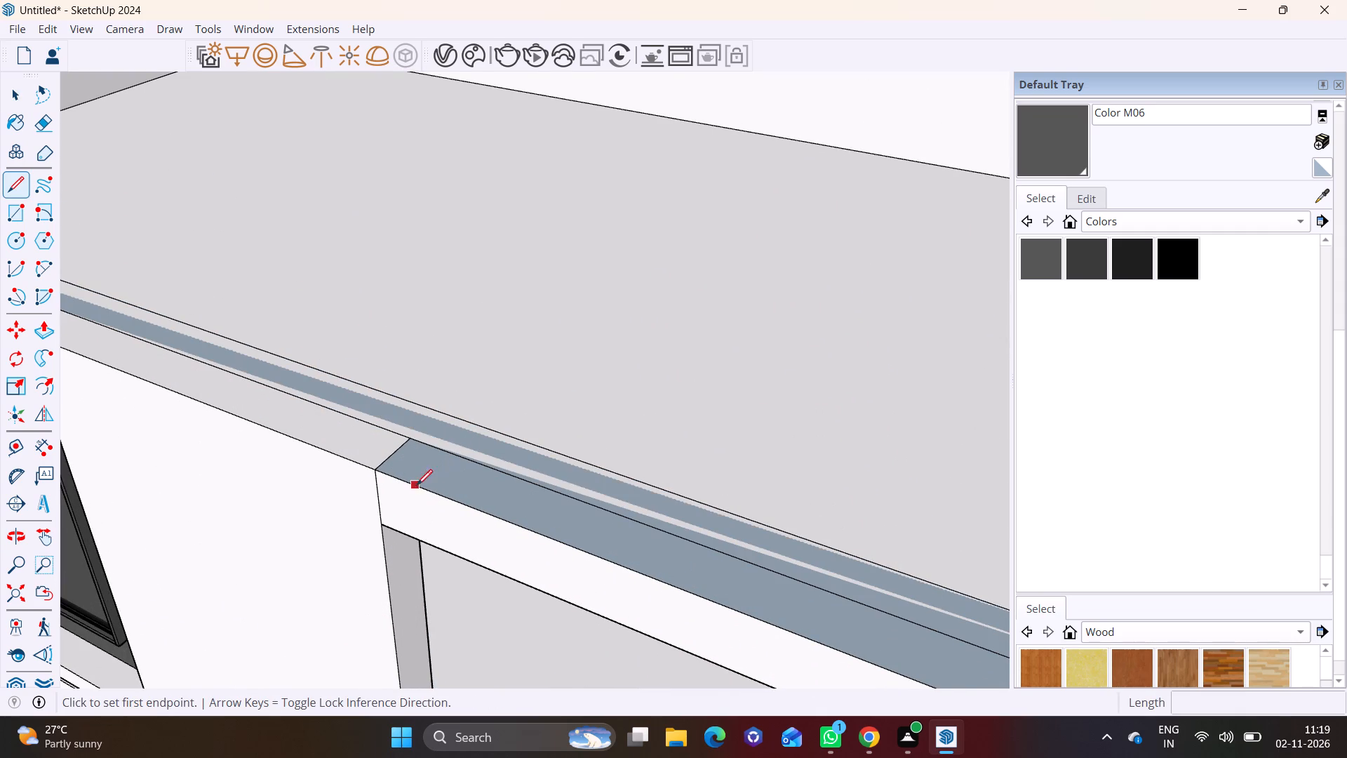
{"action": "left_click", "coordinate": [427, 496]}
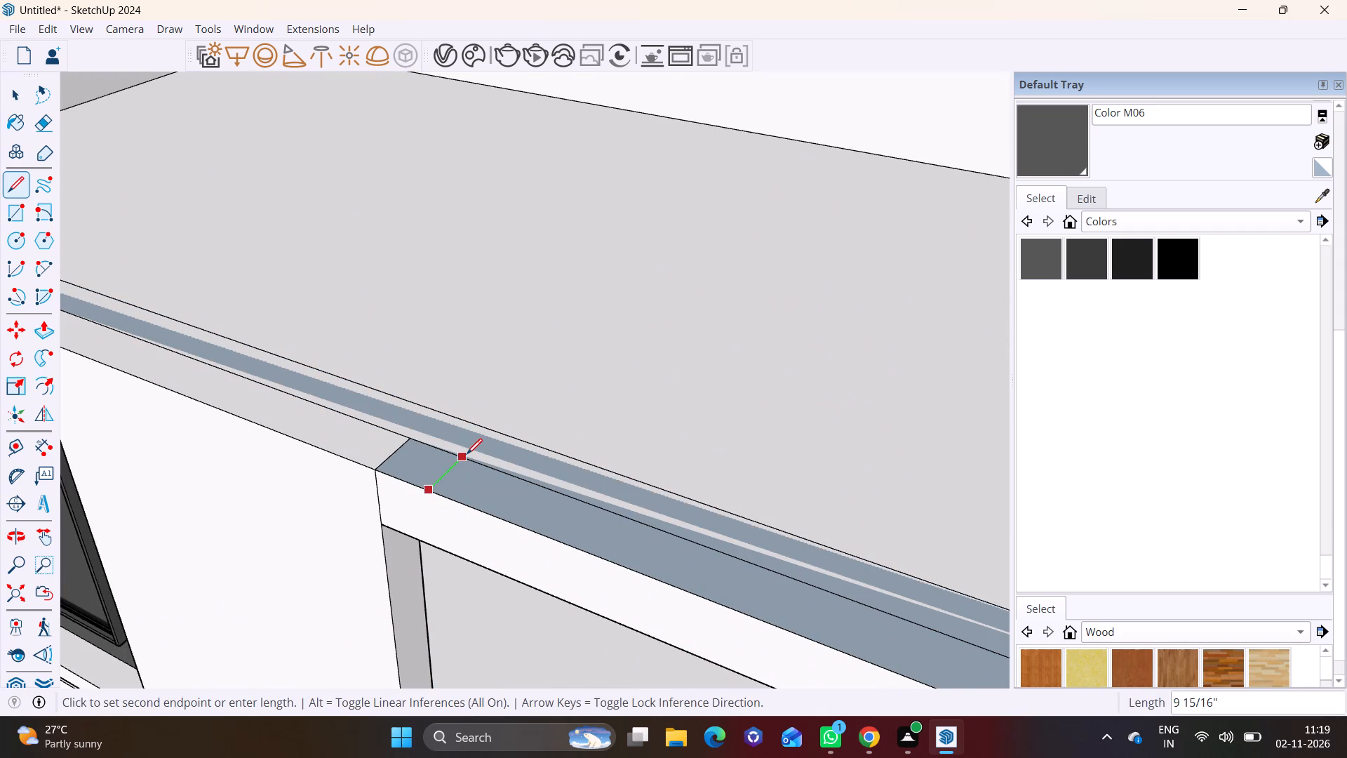
{"action": "left_click", "coordinate": [467, 454]}
Extrude the small section at the beam's end upward 11' as a post reaching the top of the upper slab.
{"action": "left_click", "coordinate": [46, 332]}
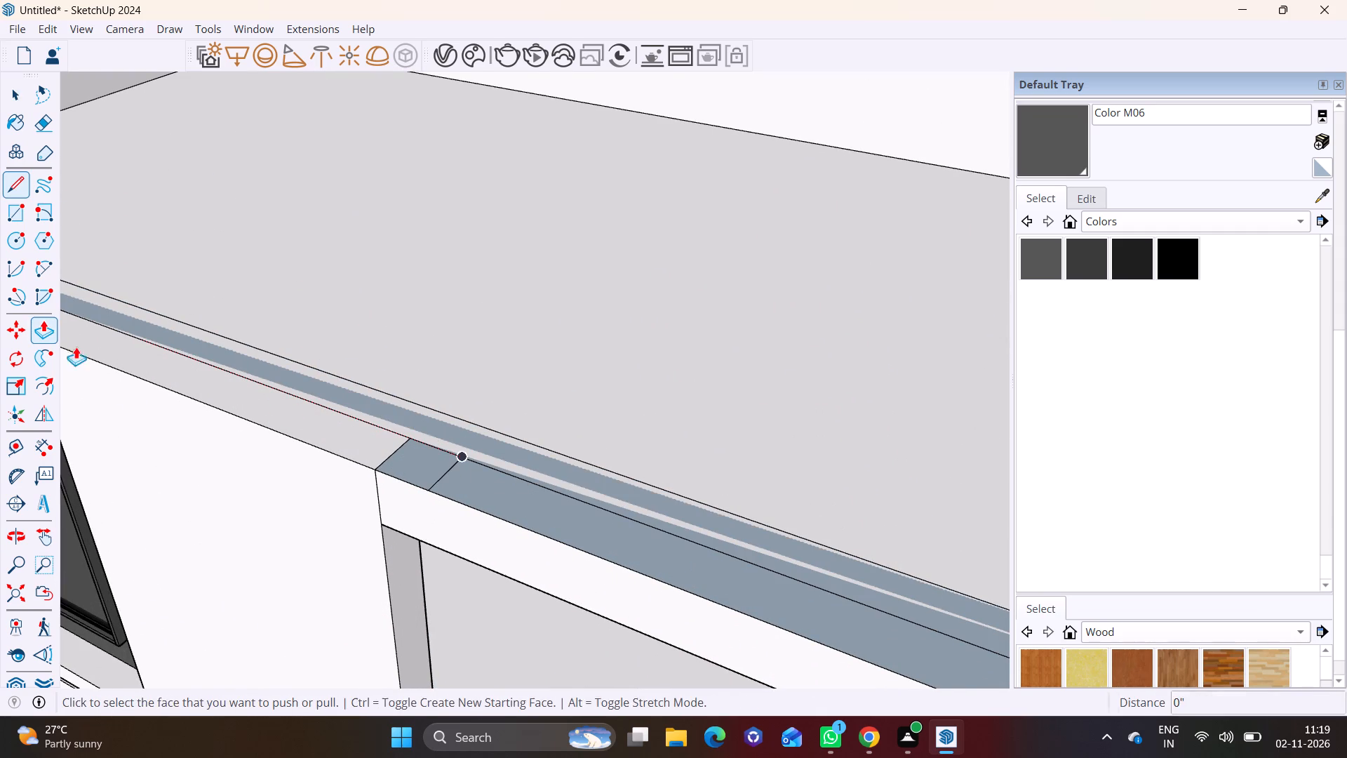
{"action": "left_click", "coordinate": [430, 463]}
{"action": "scroll", "coordinate": [449, 335], "scroll_direction": "down", "scroll_amount": 10}
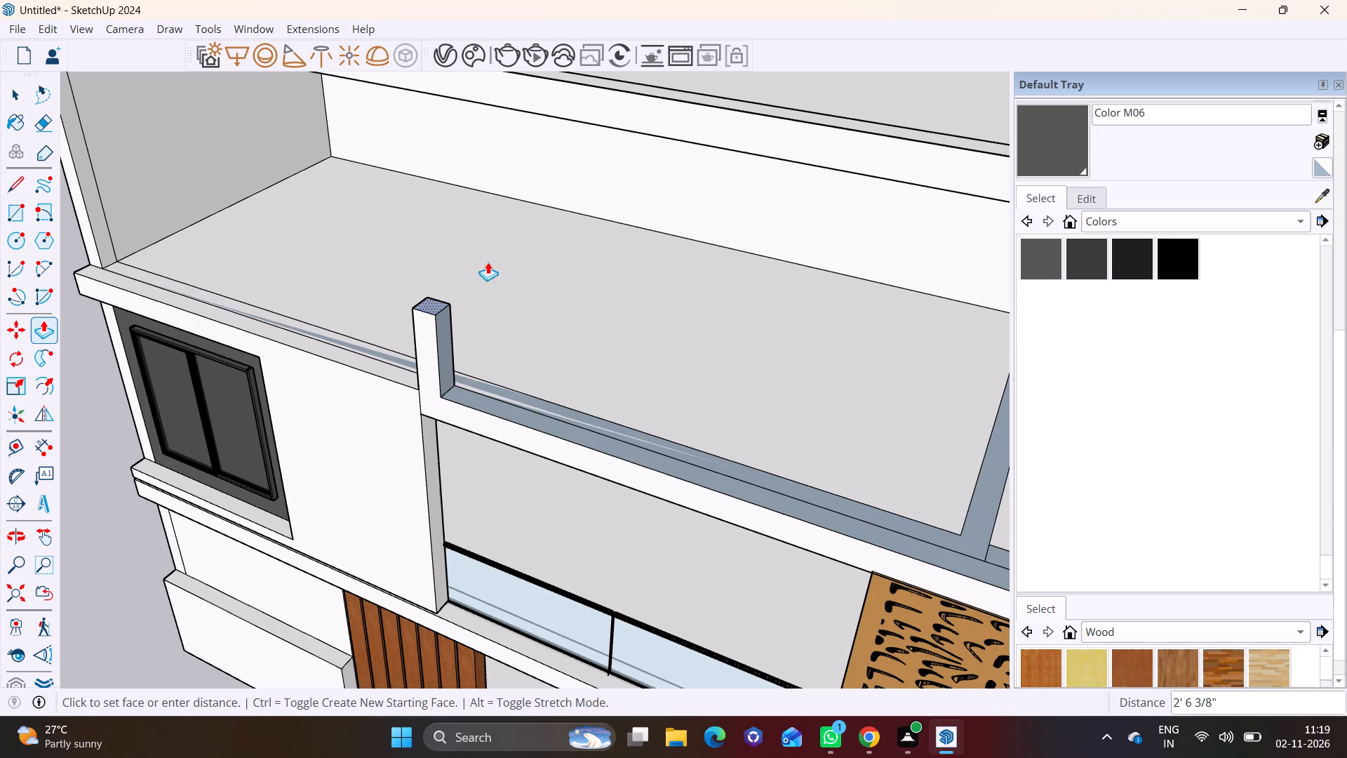
{"action": "middle_click_drag", "start_coordinate": [499, 164], "coordinate": [477, 291], "text": "shift"}
{"action": "left_click", "coordinate": [436, 283]}
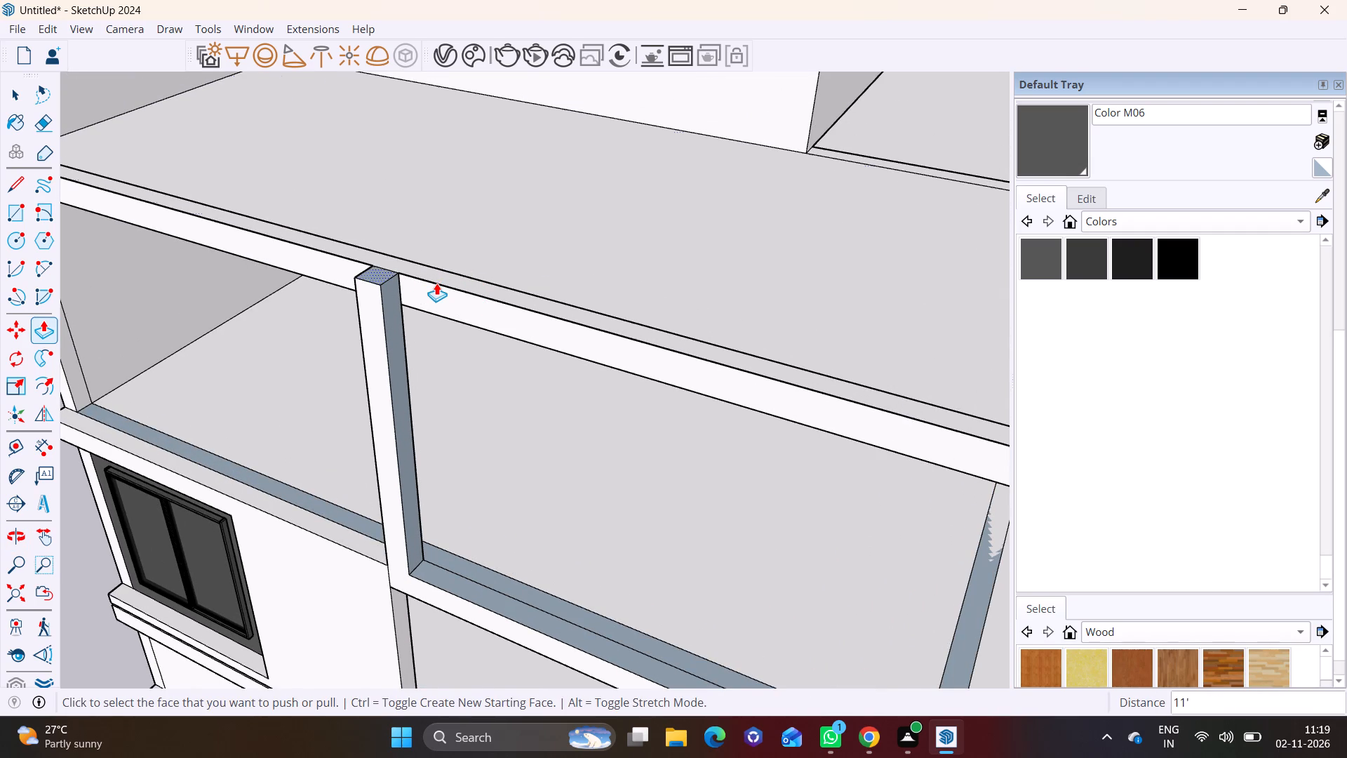
Draw a line across the new post's side face, level with the underside of the upper slab.
{"action": "middle_click_drag", "start_coordinate": [361, 286], "coordinate": [256, 259]}
{"action": "scroll", "coordinate": [265, 260], "scroll_direction": "up", "scroll_amount": 7}
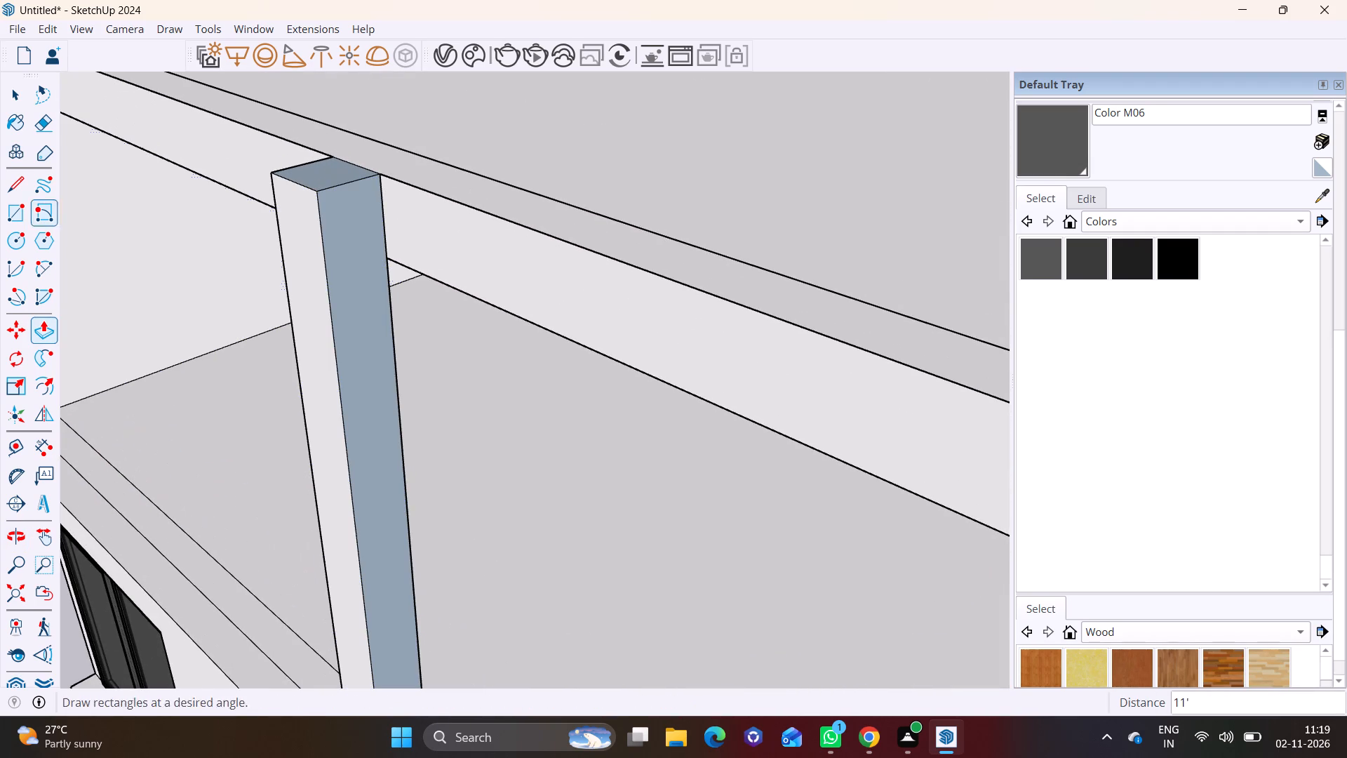
{"action": "left_click", "coordinate": [22, 180]}
{"action": "left_click", "coordinate": [389, 262]}
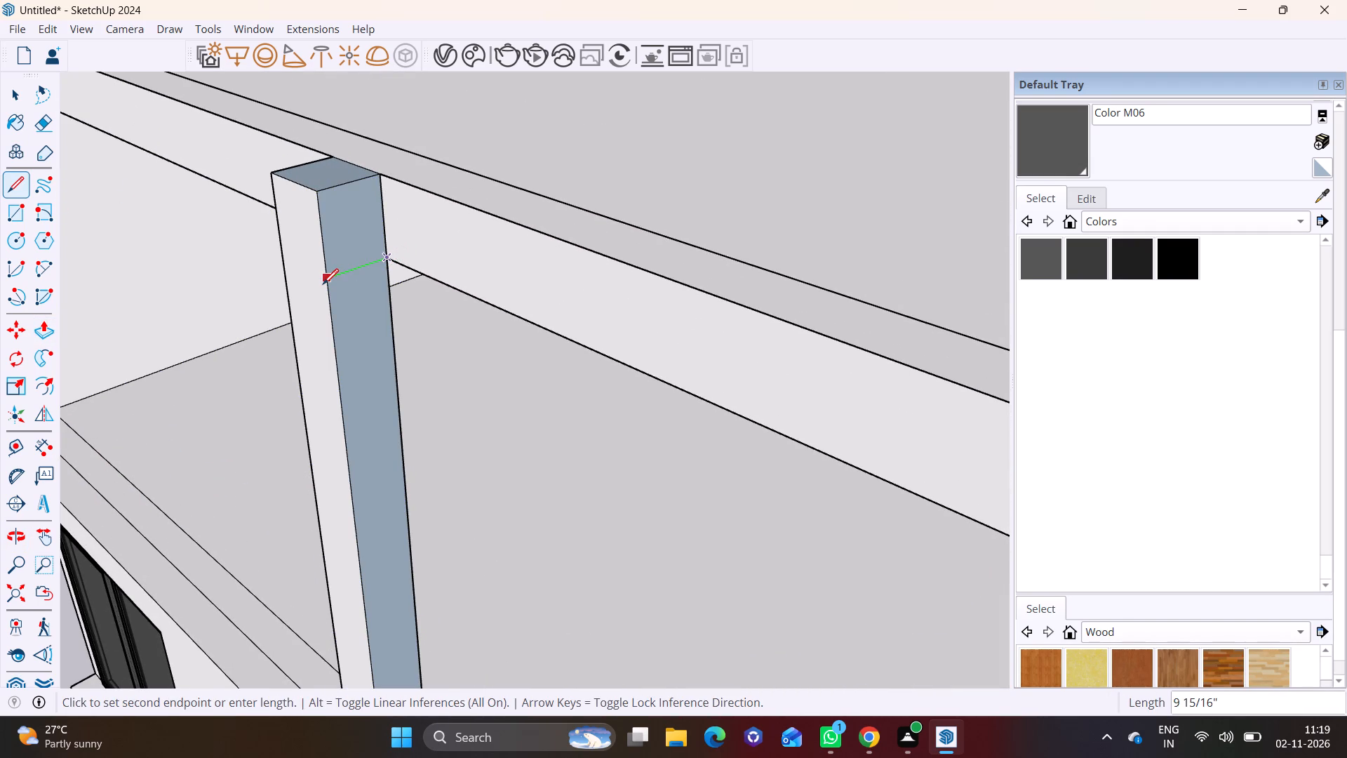
{"action": "left_click", "coordinate": [323, 284]}
Extrude the post's top section 22' 10 15/16" along the upper slab's front edge, past the slab corner.
{"action": "key", "text": "space"}
{"action": "left_click", "coordinate": [352, 251]}
{"action": "left_click", "coordinate": [28, 327]}
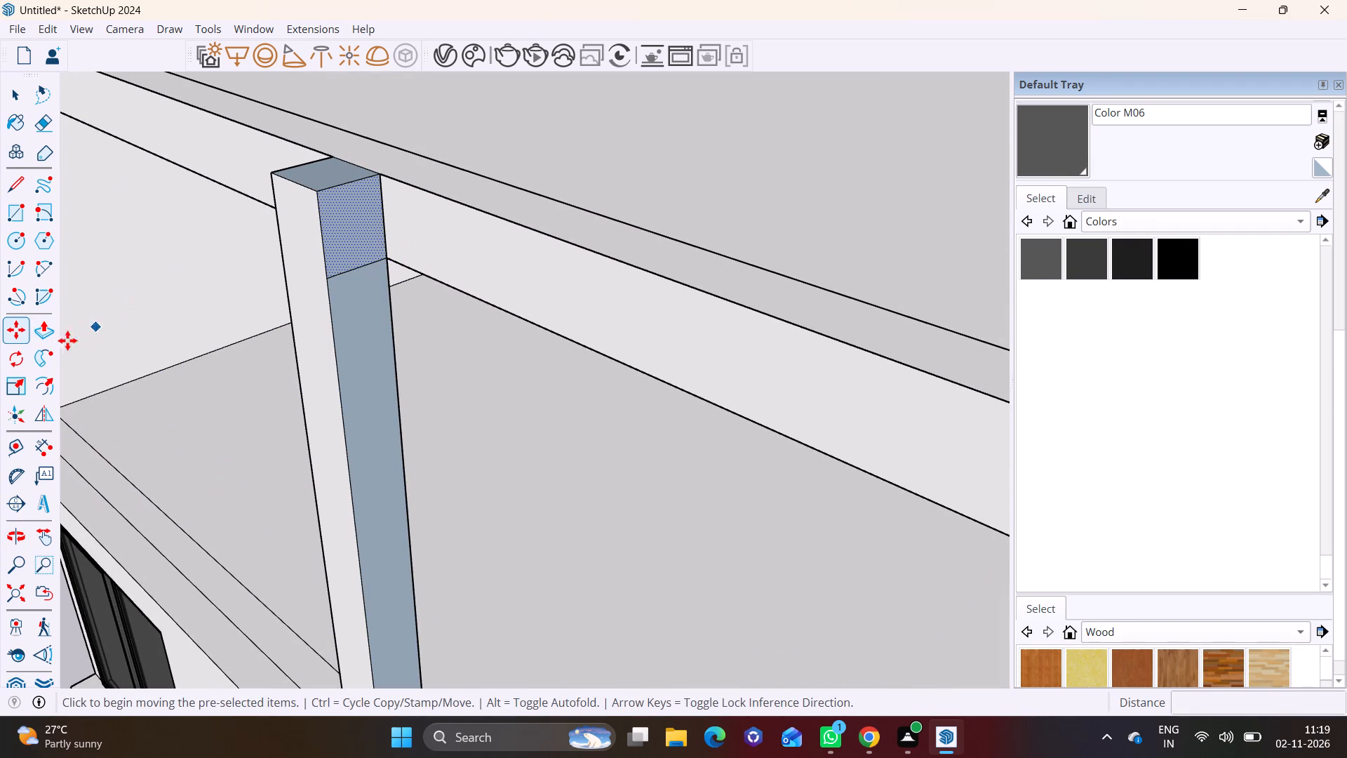
{"action": "left_click", "coordinate": [39, 335]}
{"action": "left_click", "coordinate": [357, 239]}
{"action": "scroll", "coordinate": [570, 291], "scroll_direction": "down", "scroll_amount": 2}
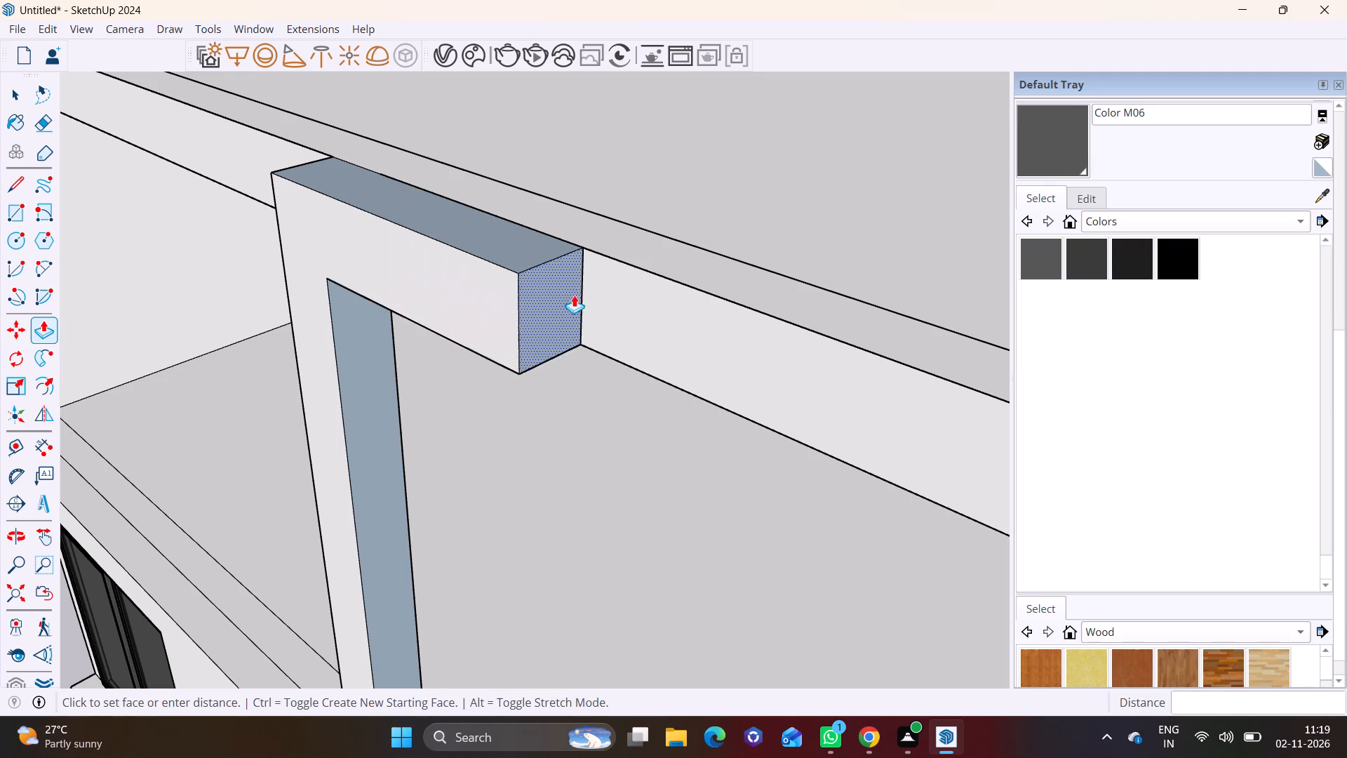
{"action": "scroll", "coordinate": [574, 295], "scroll_direction": "down", "scroll_amount": 13}
{"action": "middle_click_drag", "start_coordinate": [845, 418], "coordinate": [278, 250], "text": "shift"}
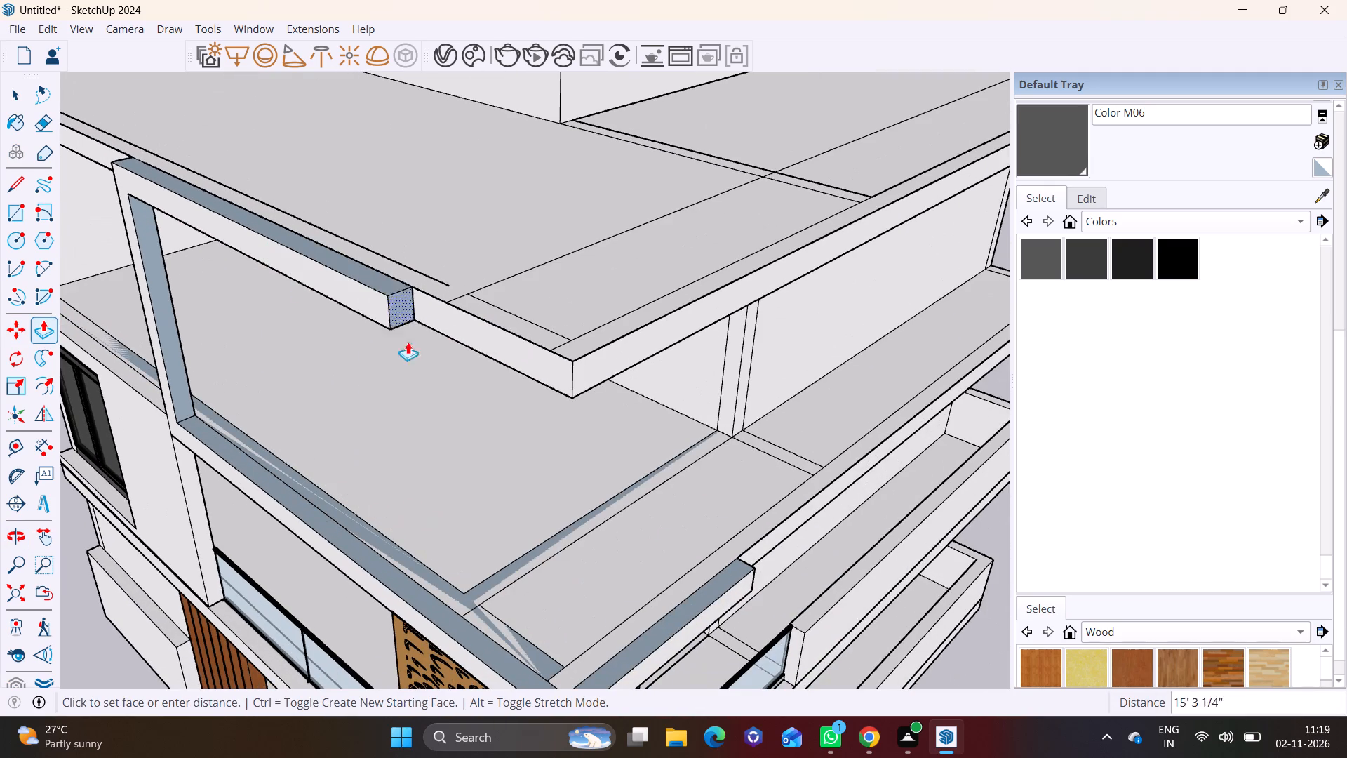
{"action": "left_click", "coordinate": [606, 398]}
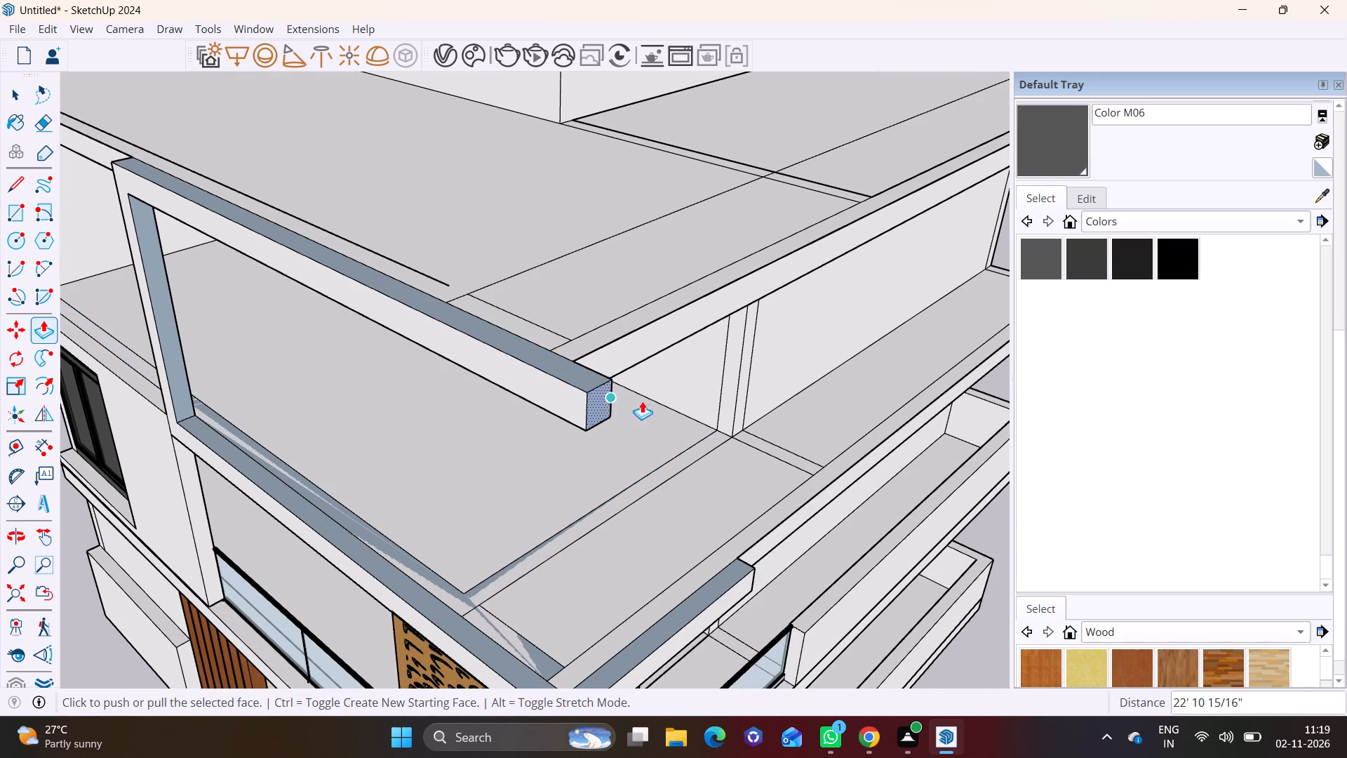
Draw a full-height rectangle on the upper beam's slab-side face where it projects past the slab corner.
{"action": "middle_click_drag", "start_coordinate": [652, 402], "coordinate": [321, 407]}
{"action": "scroll", "coordinate": [259, 371], "scroll_direction": "down", "scroll_amount": 4}
{"action": "middle_click_drag", "start_coordinate": [255, 354], "coordinate": [669, 394], "text": "shift"}
{"action": "middle_click_drag", "start_coordinate": [660, 390], "coordinate": [449, 384]}
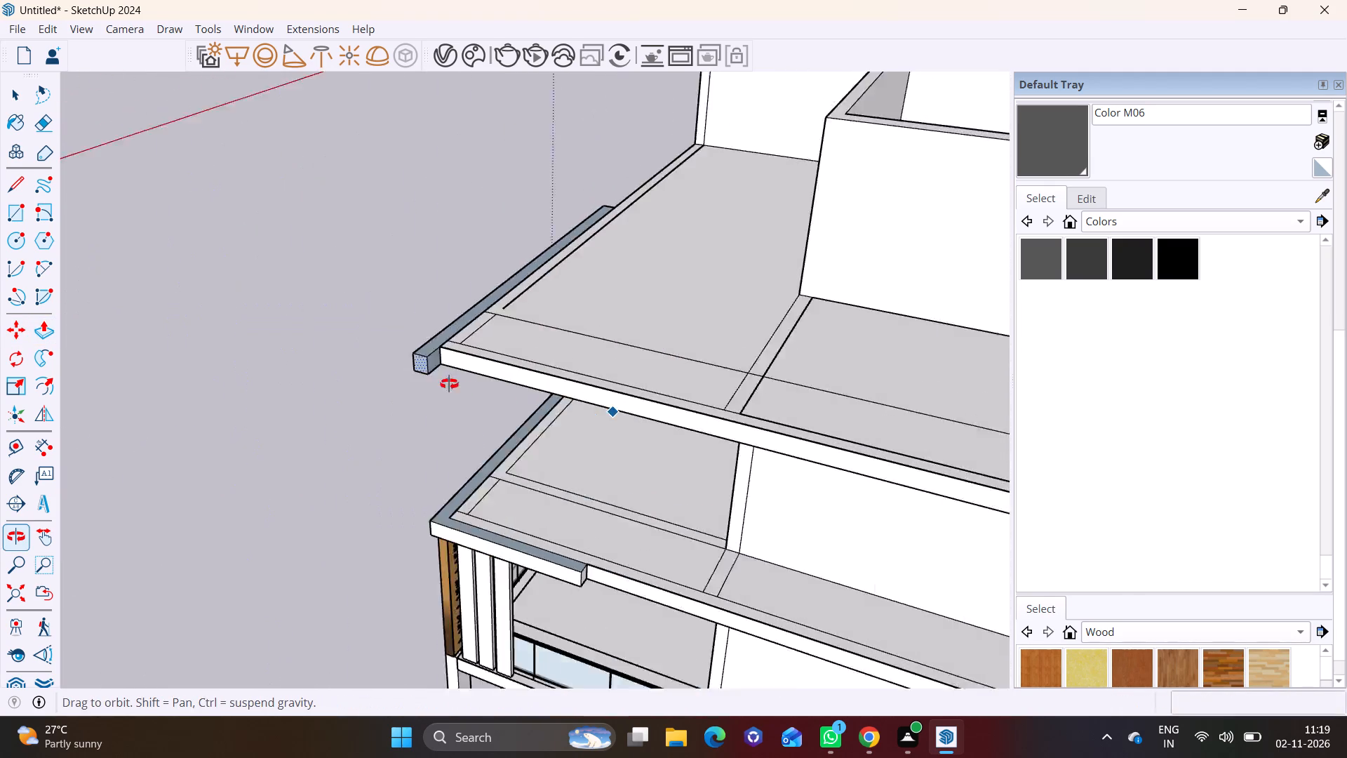
{"action": "middle_click_drag", "start_coordinate": [449, 384], "coordinate": [354, 317]}
{"action": "scroll", "coordinate": [290, 277], "scroll_direction": "up", "scroll_amount": 7}
{"action": "key", "text": "space"}
{"action": "left_click", "coordinate": [17, 203]}
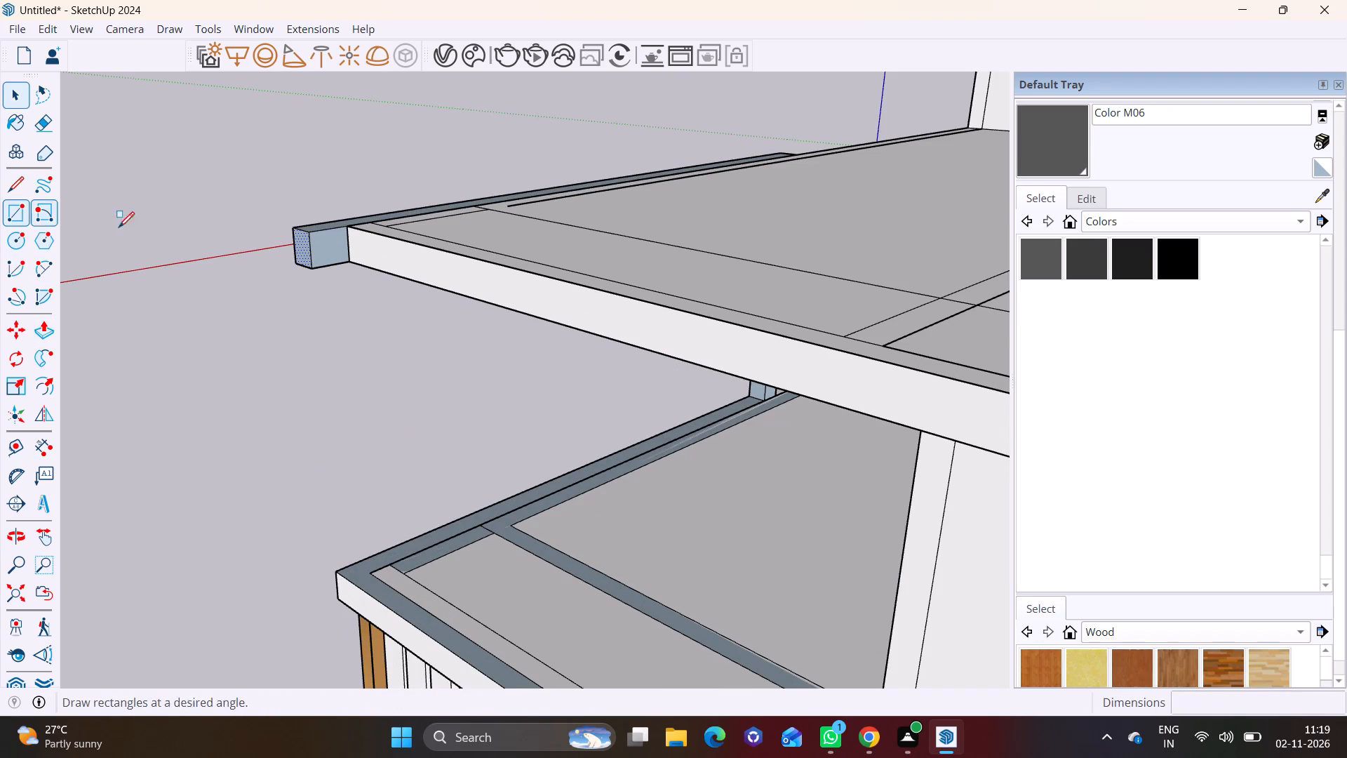
{"action": "left_click", "coordinate": [309, 239]}
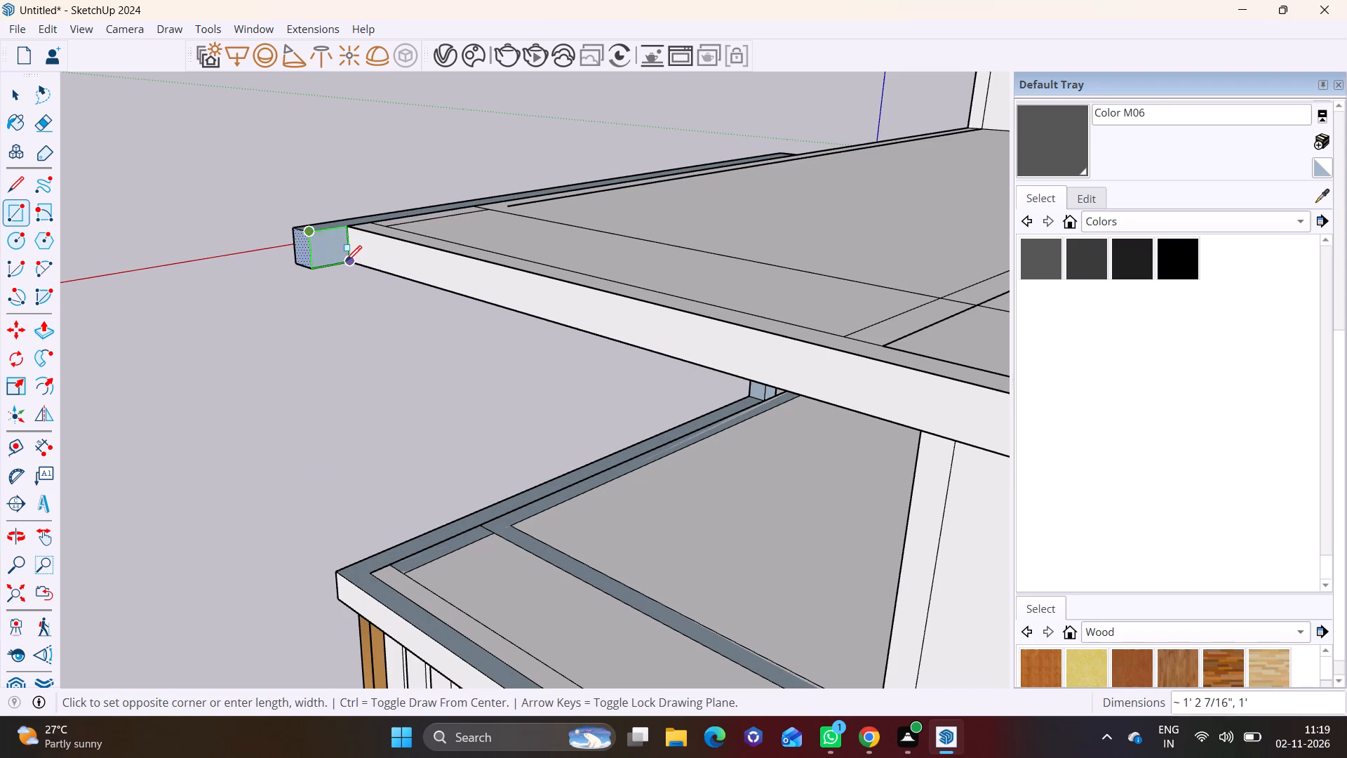
{"action": "left_click", "coordinate": [350, 259]}
Extrude that rectangle about 7' 13/16" along the upper slab's side edge, aligning it with the end of the lower beam.
{"action": "key", "text": "space"}
{"action": "left_click", "coordinate": [323, 253]}
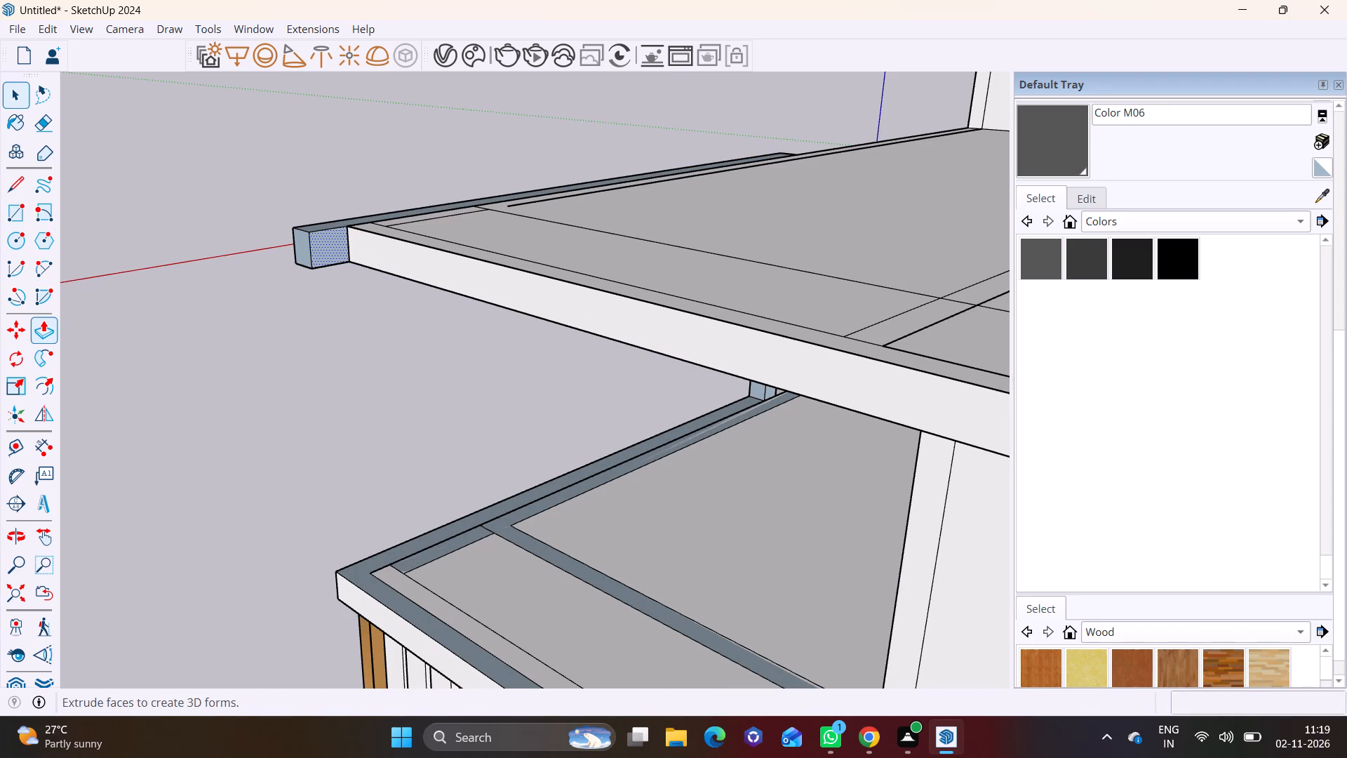
{"action": "left_click", "coordinate": [45, 312]}
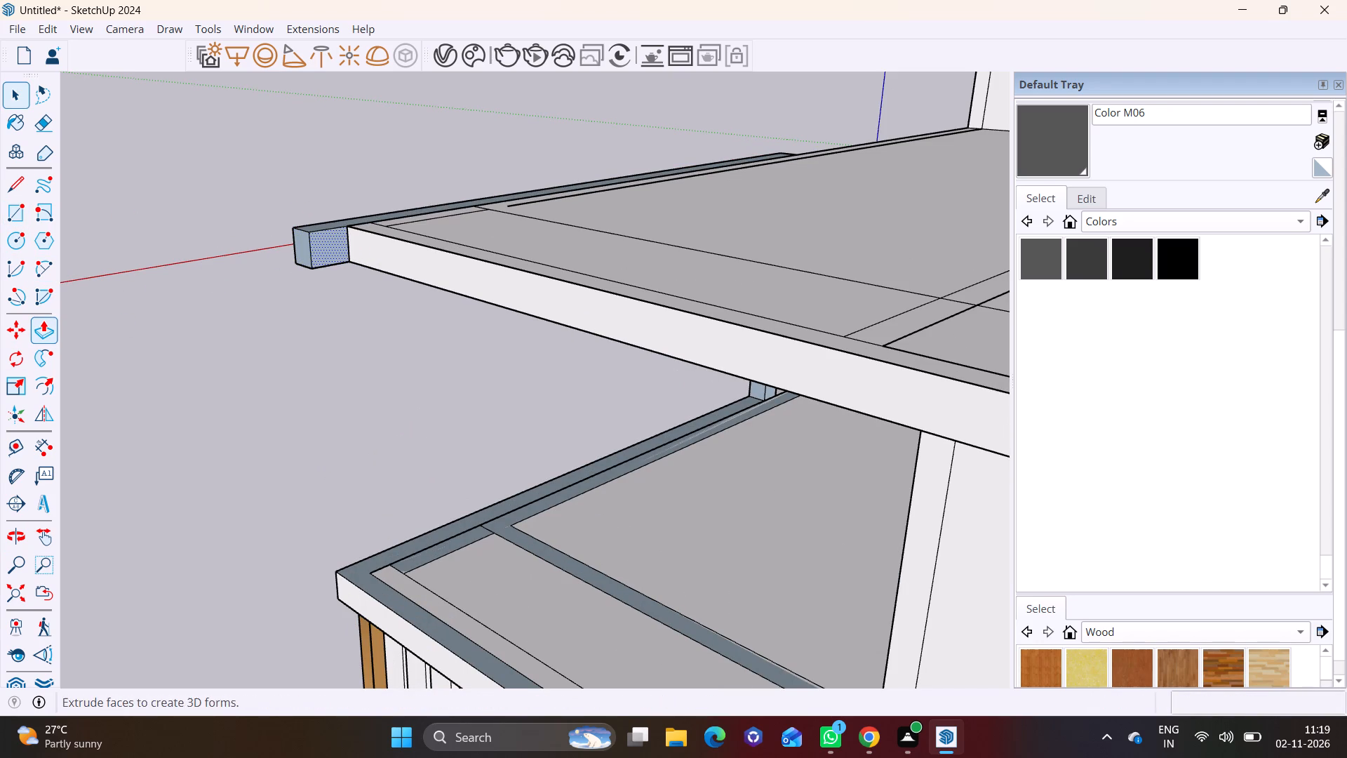
{"action": "left_click", "coordinate": [51, 317]}
{"action": "left_click", "coordinate": [337, 250]}
{"action": "scroll", "coordinate": [588, 387], "scroll_direction": "down", "scroll_amount": 1}
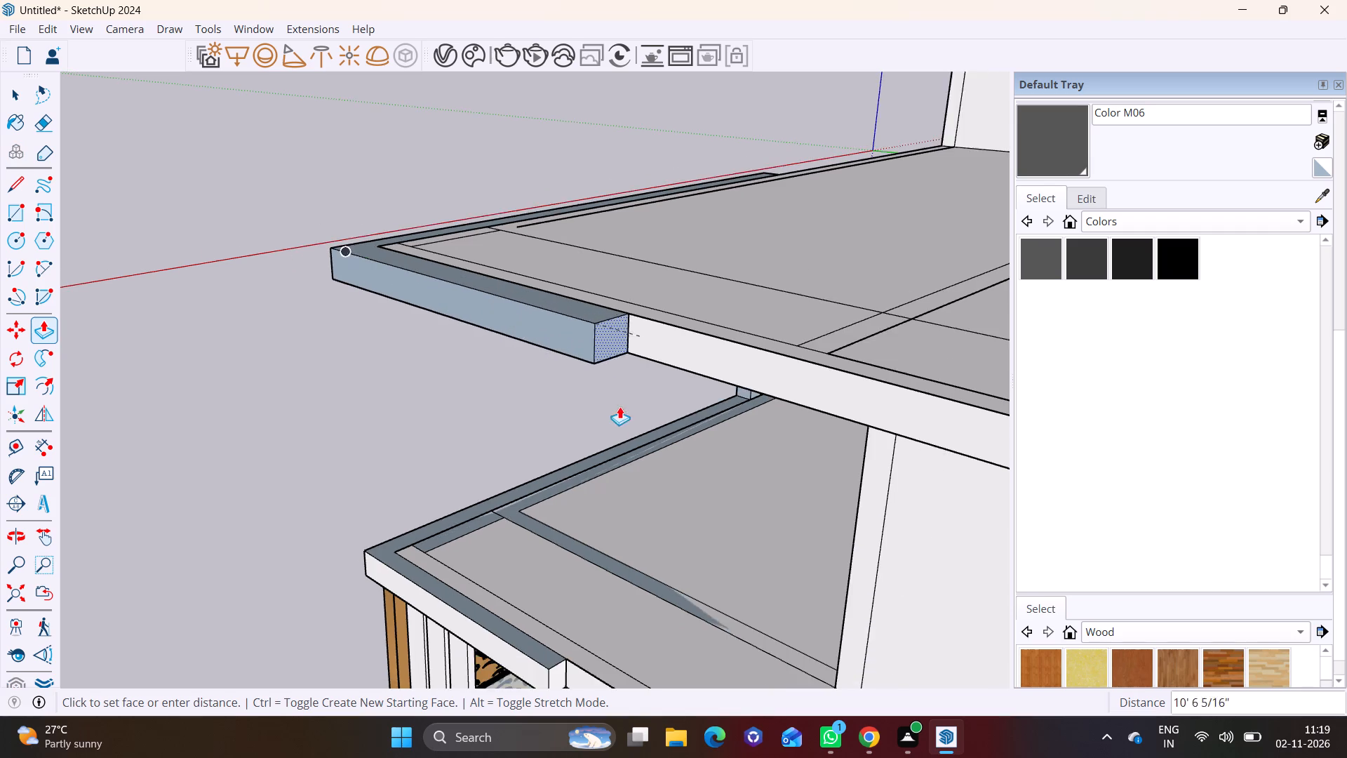
{"action": "middle_click_drag", "start_coordinate": [614, 407], "coordinate": [625, 300], "text": "shift"}
{"action": "left_click", "coordinate": [566, 521]}
Draw a line about 1' 2 7/16" long across the underside of the upper side beam, near its free end.
{"action": "scroll", "coordinate": [492, 318], "scroll_direction": "down", "scroll_amount": 1}
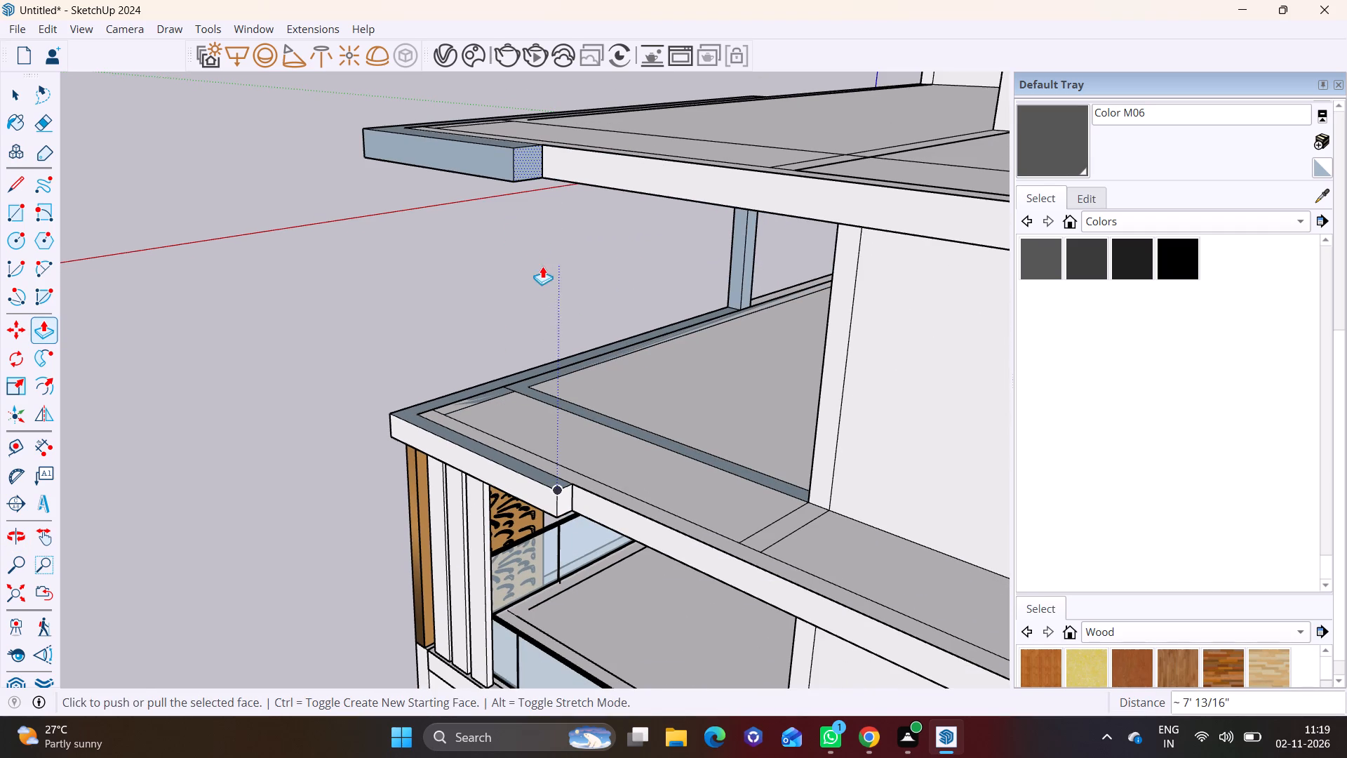
{"action": "middle_click_drag", "start_coordinate": [485, 232], "coordinate": [612, 253]}
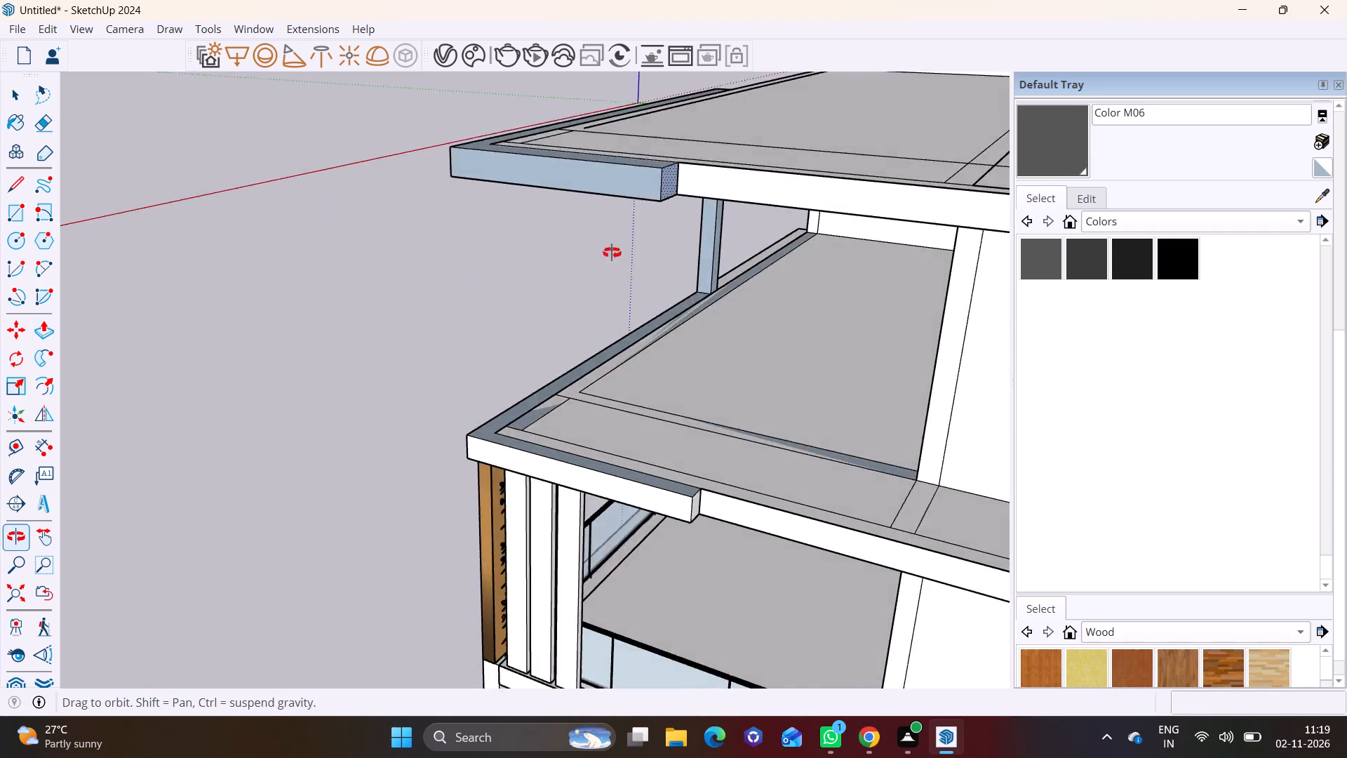
{"action": "middle_click_drag", "start_coordinate": [612, 253], "coordinate": [799, 271]}
{"action": "middle_click_drag", "start_coordinate": [763, 277], "coordinate": [625, 414]}
{"action": "middle_click_drag", "start_coordinate": [636, 413], "coordinate": [648, 100]}
{"action": "scroll", "coordinate": [673, 153], "scroll_direction": "up", "scroll_amount": 2}
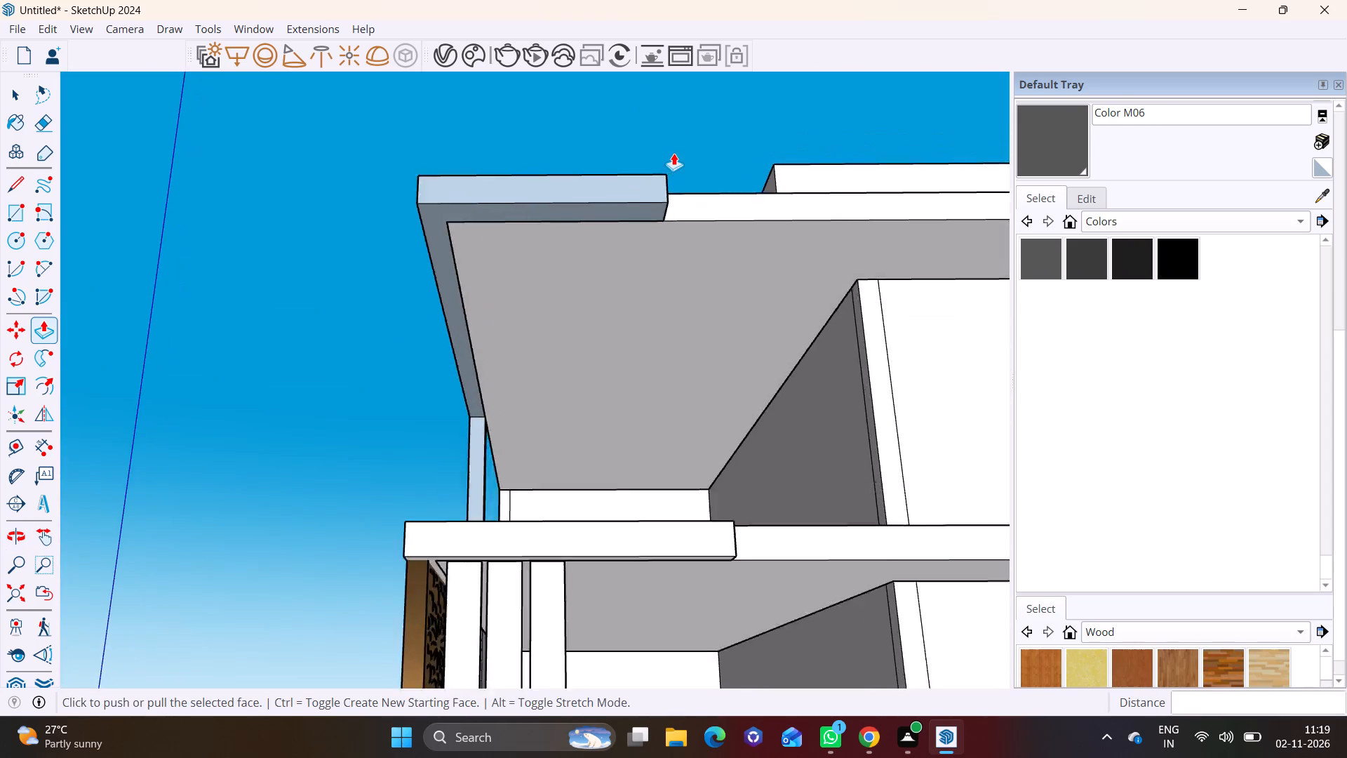
{"action": "scroll", "coordinate": [673, 153], "scroll_direction": "up", "scroll_amount": 5}
{"action": "left_click", "coordinate": [15, 180]}
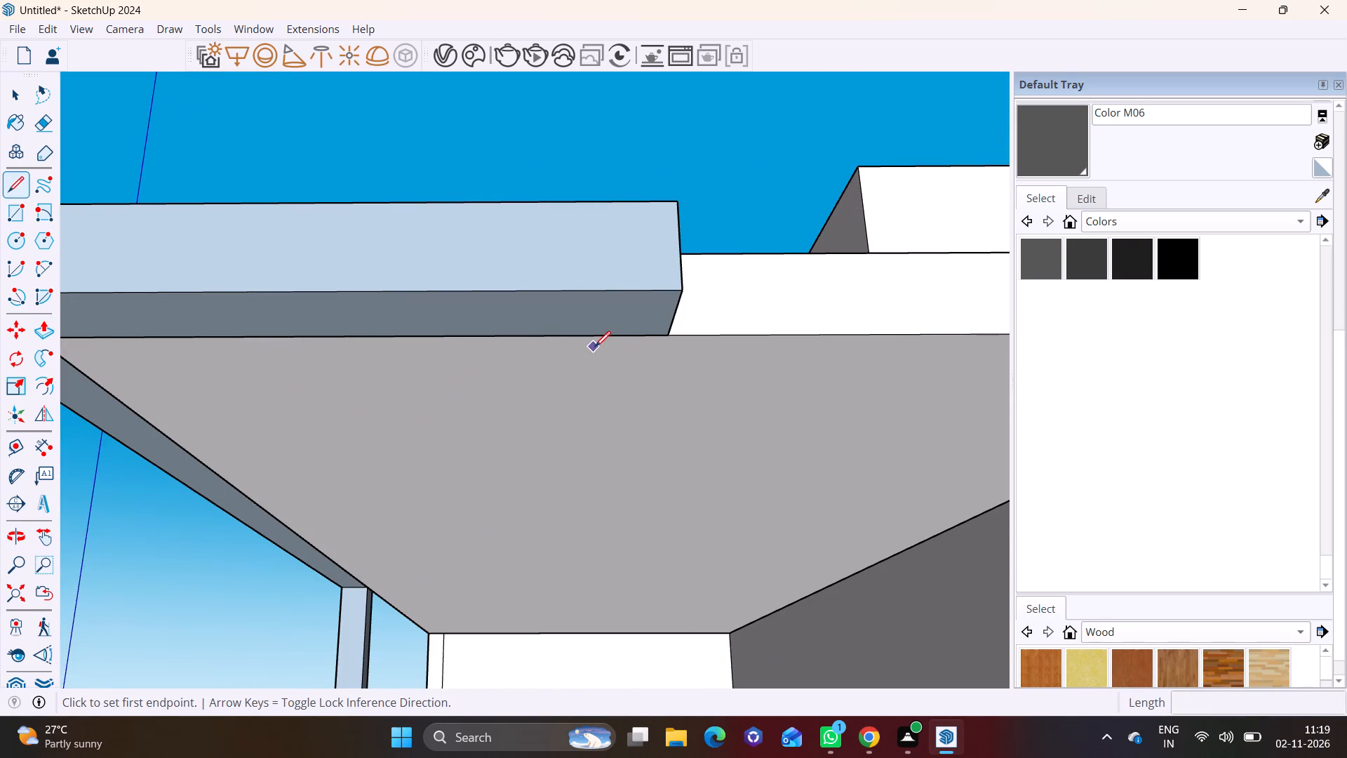
{"action": "left_click", "coordinate": [626, 328]}
{"action": "key", "text": "z"}
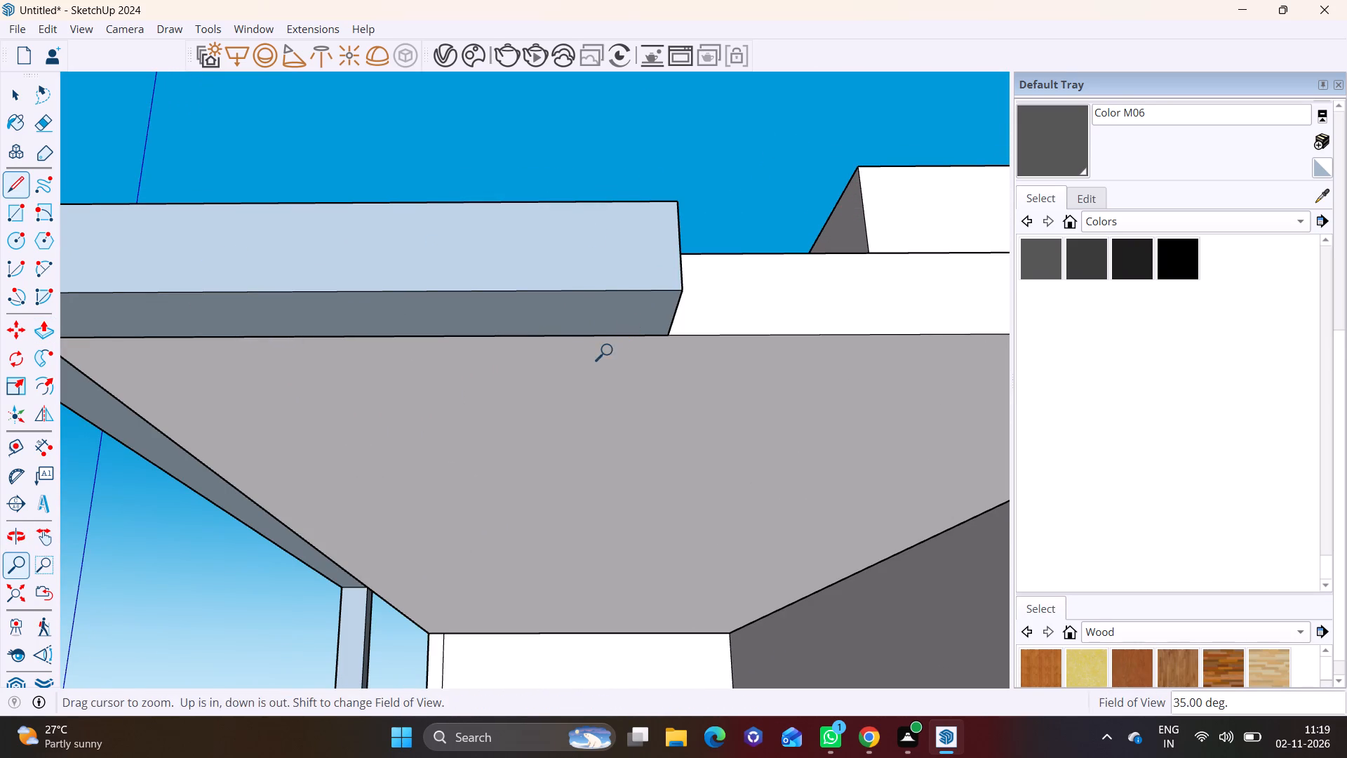
{"action": "left_click", "coordinate": [22, 180]}
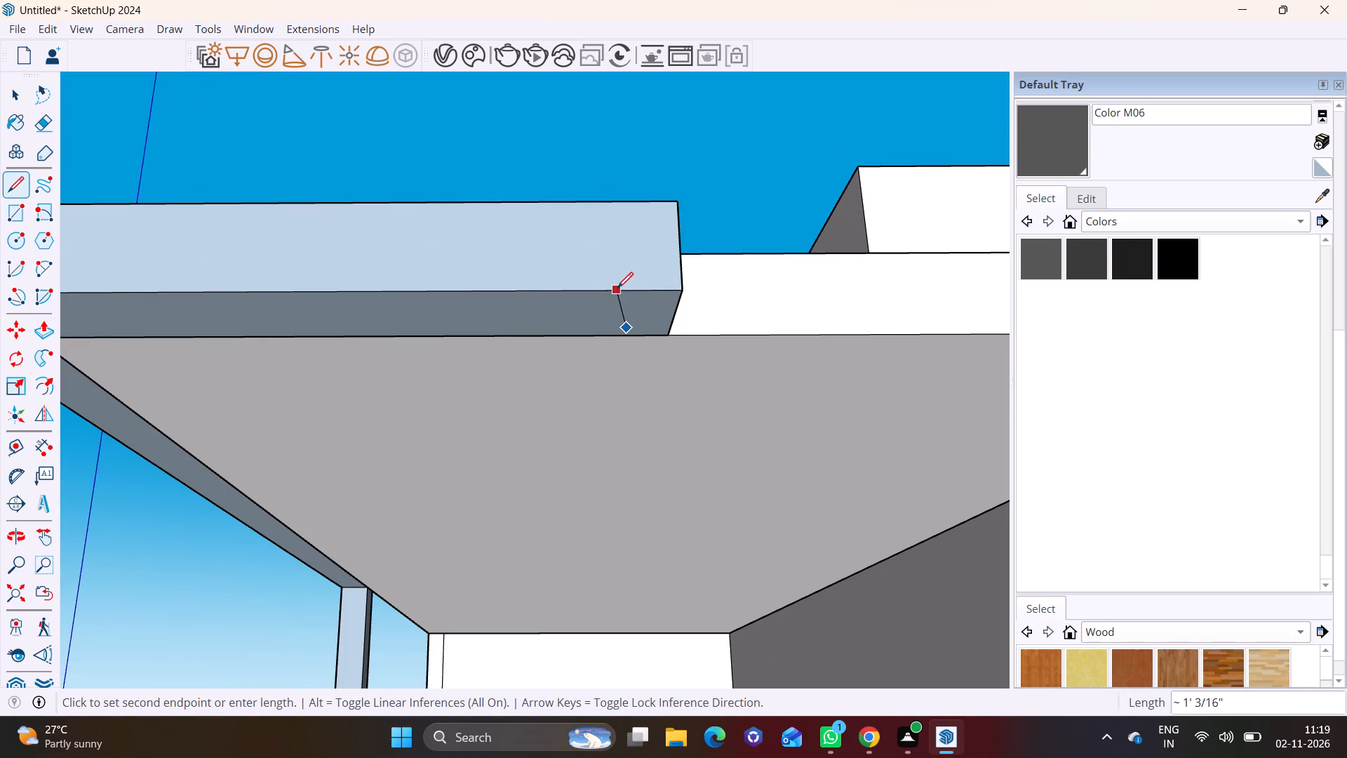
{"action": "key", "text": "space"}
{"action": "left_click", "coordinate": [19, 179]}
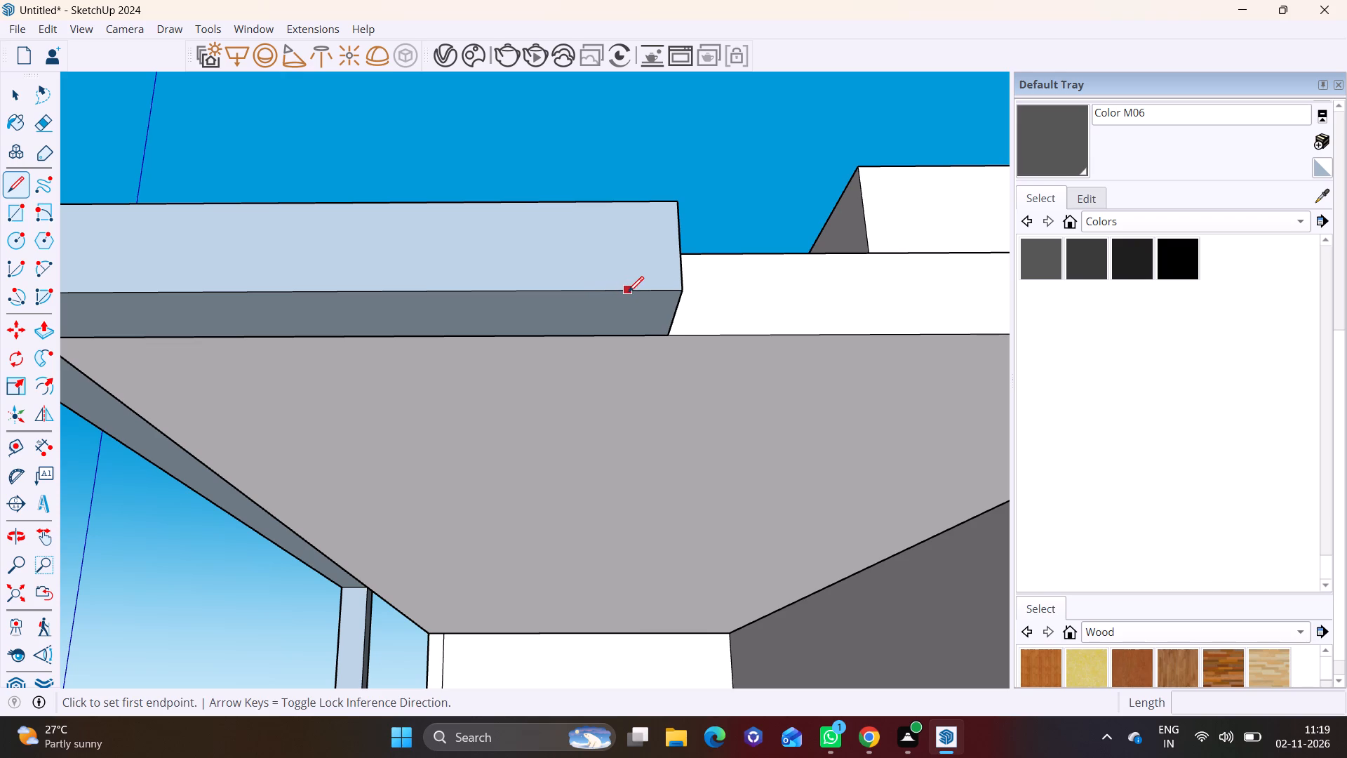
{"action": "left_click", "coordinate": [628, 292]}
{"action": "left_click", "coordinate": [626, 340]}
{"action": "key", "text": "space"}
Extrude the marked end section of the beam's underside down to the lower beam, forming a corner post.
{"action": "left_click", "coordinate": [654, 314]}
{"action": "left_click", "coordinate": [51, 327]}
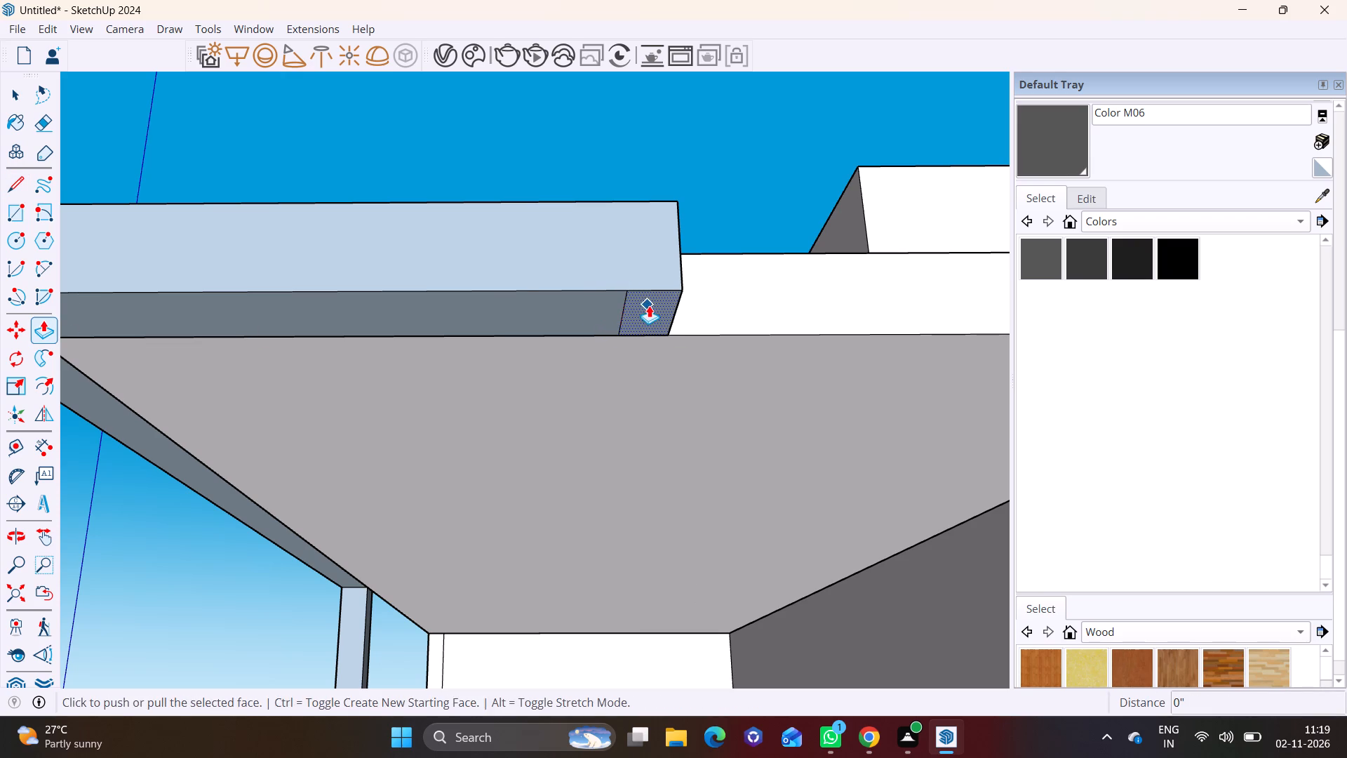
{"action": "left_click", "coordinate": [649, 305]}
{"action": "scroll", "coordinate": [602, 446], "scroll_direction": "down", "scroll_amount": 11}
{"action": "middle_click_drag", "start_coordinate": [594, 562], "coordinate": [640, 293], "text": "shift"}
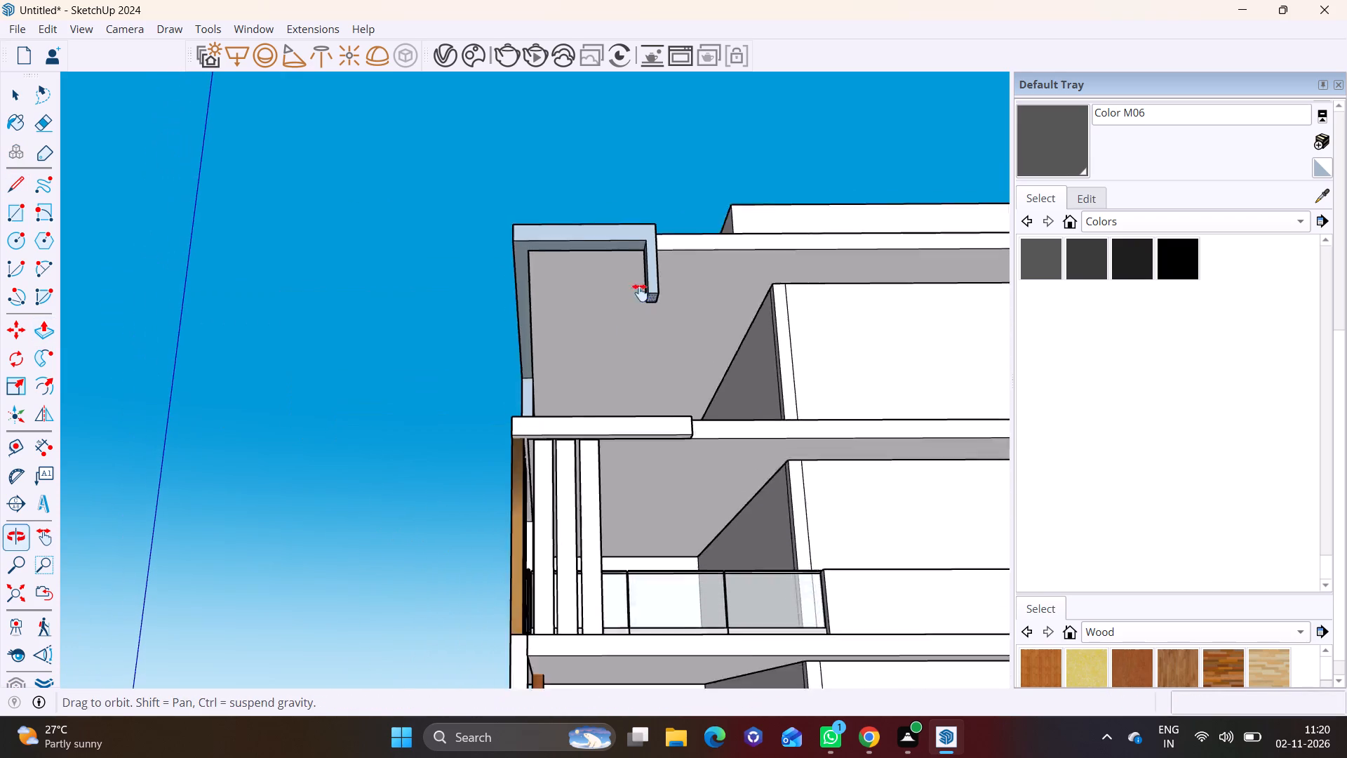
{"action": "middle_click_drag", "start_coordinate": [640, 293], "coordinate": [648, 264], "text": "shift"}
{"action": "scroll", "coordinate": [711, 240], "scroll_direction": "up", "scroll_amount": 2}
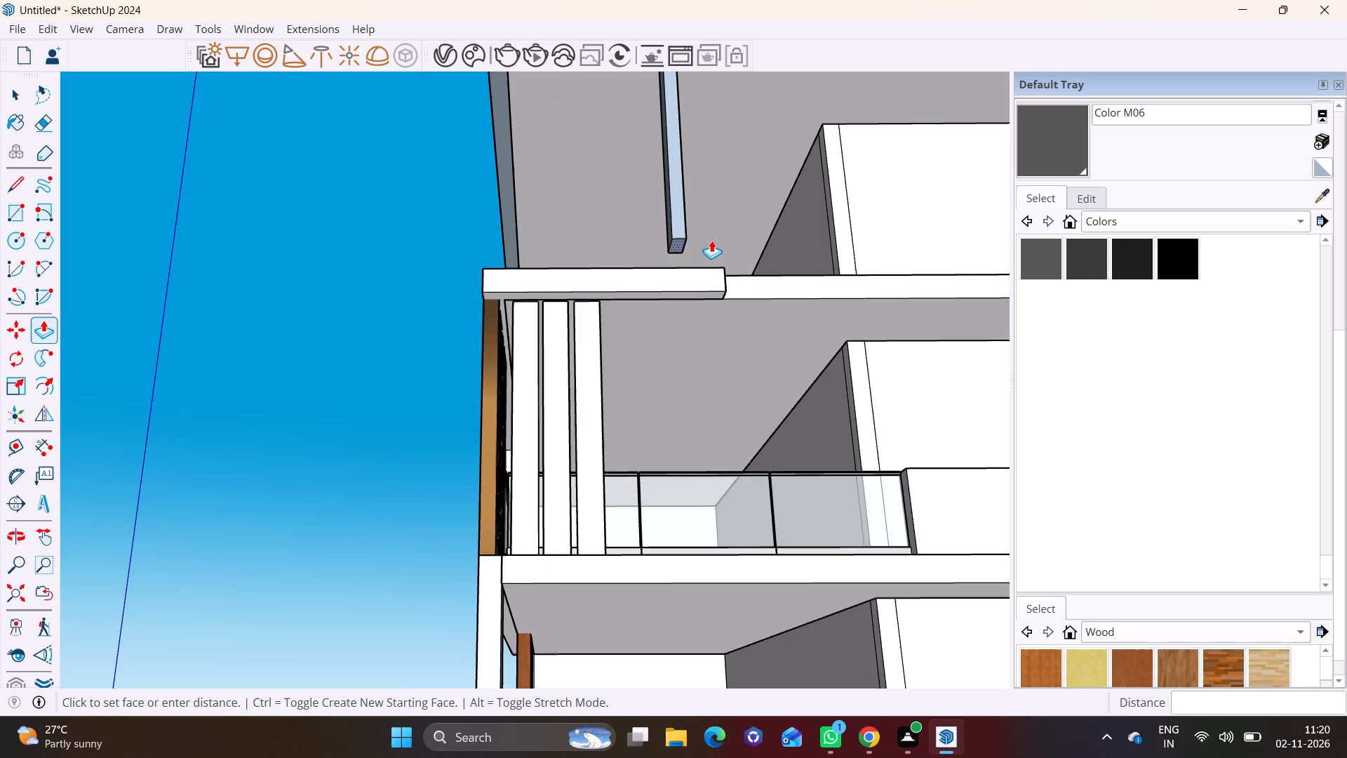
{"action": "scroll", "coordinate": [711, 240], "scroll_direction": "up", "scroll_amount": 2}
{"action": "middle_click_drag", "start_coordinate": [671, 279], "coordinate": [648, 457]}
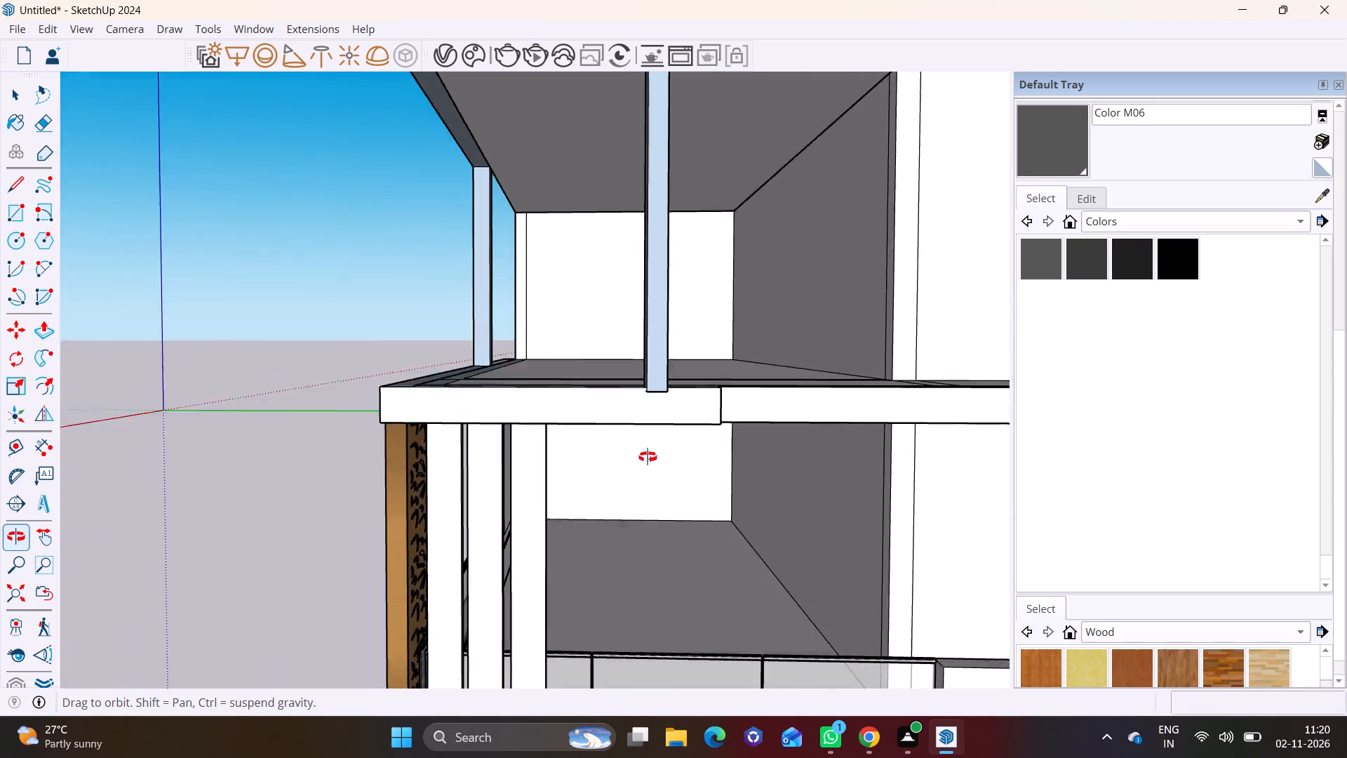
{"action": "middle_click_drag", "start_coordinate": [648, 457], "coordinate": [646, 472]}
{"action": "scroll", "coordinate": [641, 422], "scroll_direction": "up", "scroll_amount": 3}
{"action": "left_click", "coordinate": [702, 423]}
{"action": "middle_click_drag", "start_coordinate": [725, 429], "coordinate": [718, 428]}
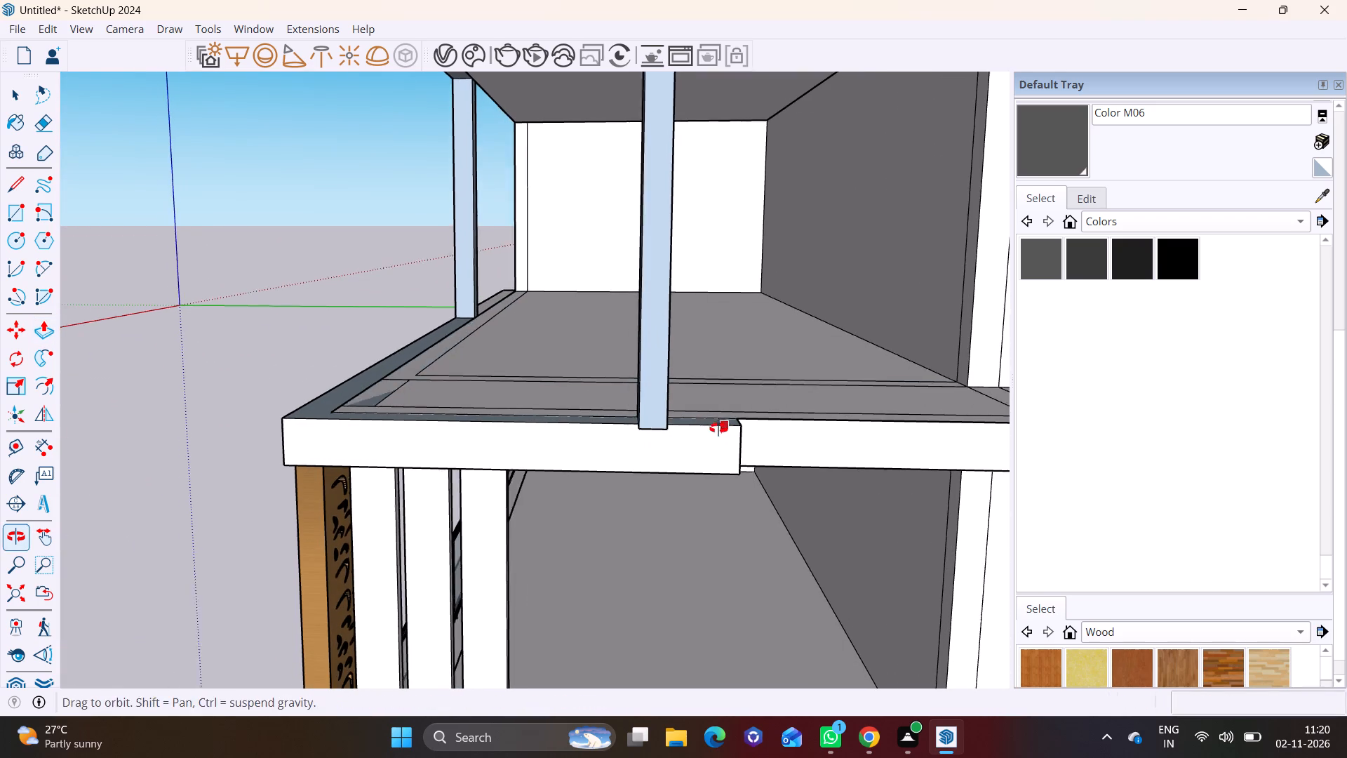
{"action": "middle_click_drag", "start_coordinate": [718, 428], "coordinate": [716, 427]}
Extrude the new post's side face along the slab edge until it aligns with the end of the lower beam.
{"action": "scroll", "coordinate": [711, 427], "scroll_direction": "down", "scroll_amount": 11}
{"action": "middle_click_drag", "start_coordinate": [735, 361], "coordinate": [669, 370]}
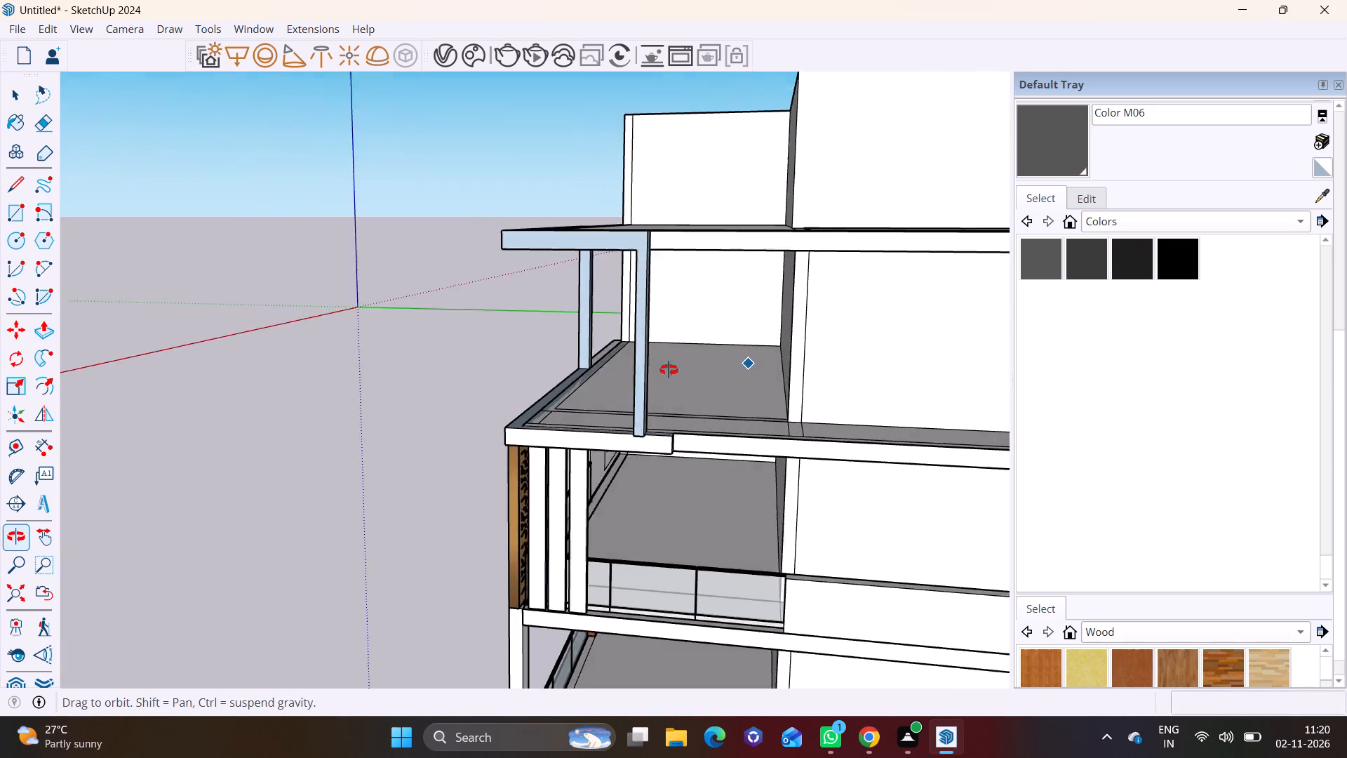
{"action": "middle_click_drag", "start_coordinate": [669, 370], "coordinate": [570, 377]}
{"action": "scroll", "coordinate": [563, 325], "scroll_direction": "up", "scroll_amount": 6}
{"action": "key", "text": "space"}
{"action": "left_click", "coordinate": [474, 278]}
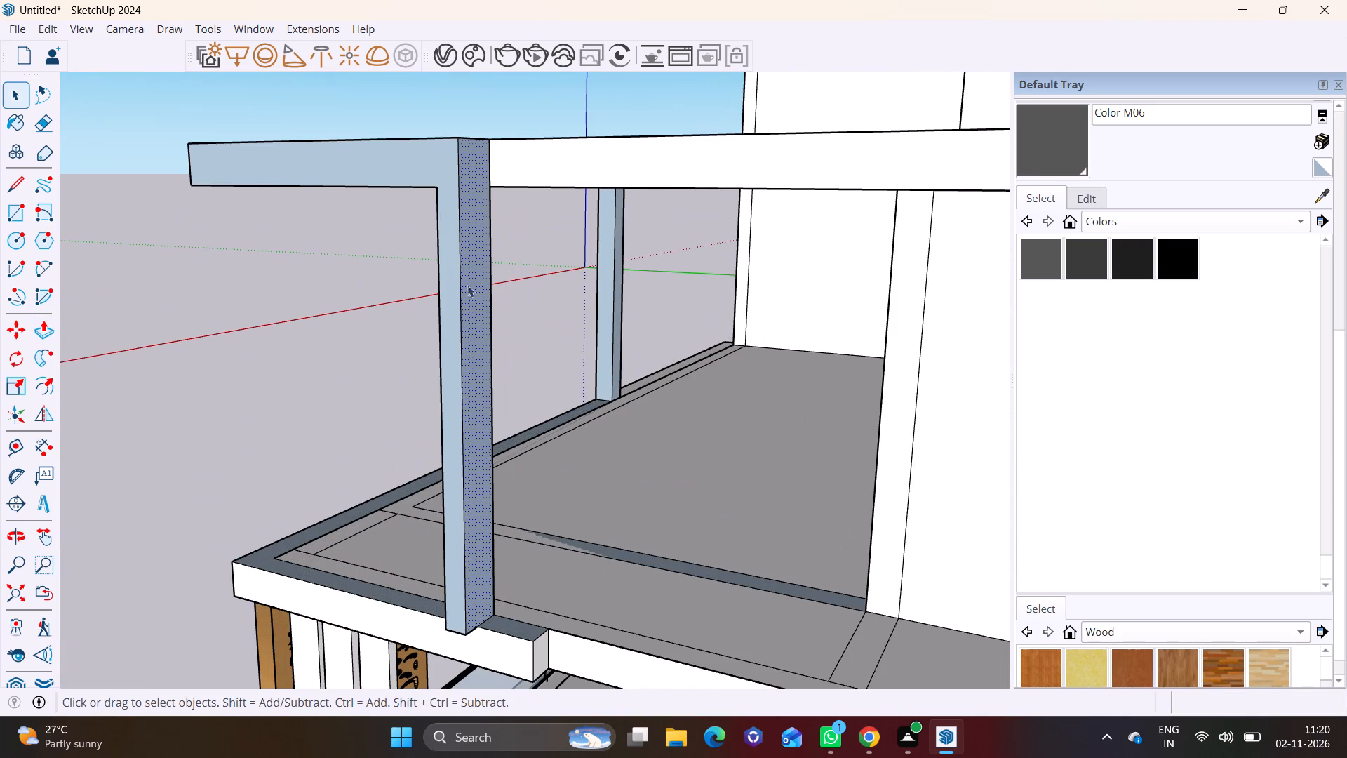
{"action": "left_click", "coordinate": [51, 328]}
{"action": "left_click", "coordinate": [470, 346]}
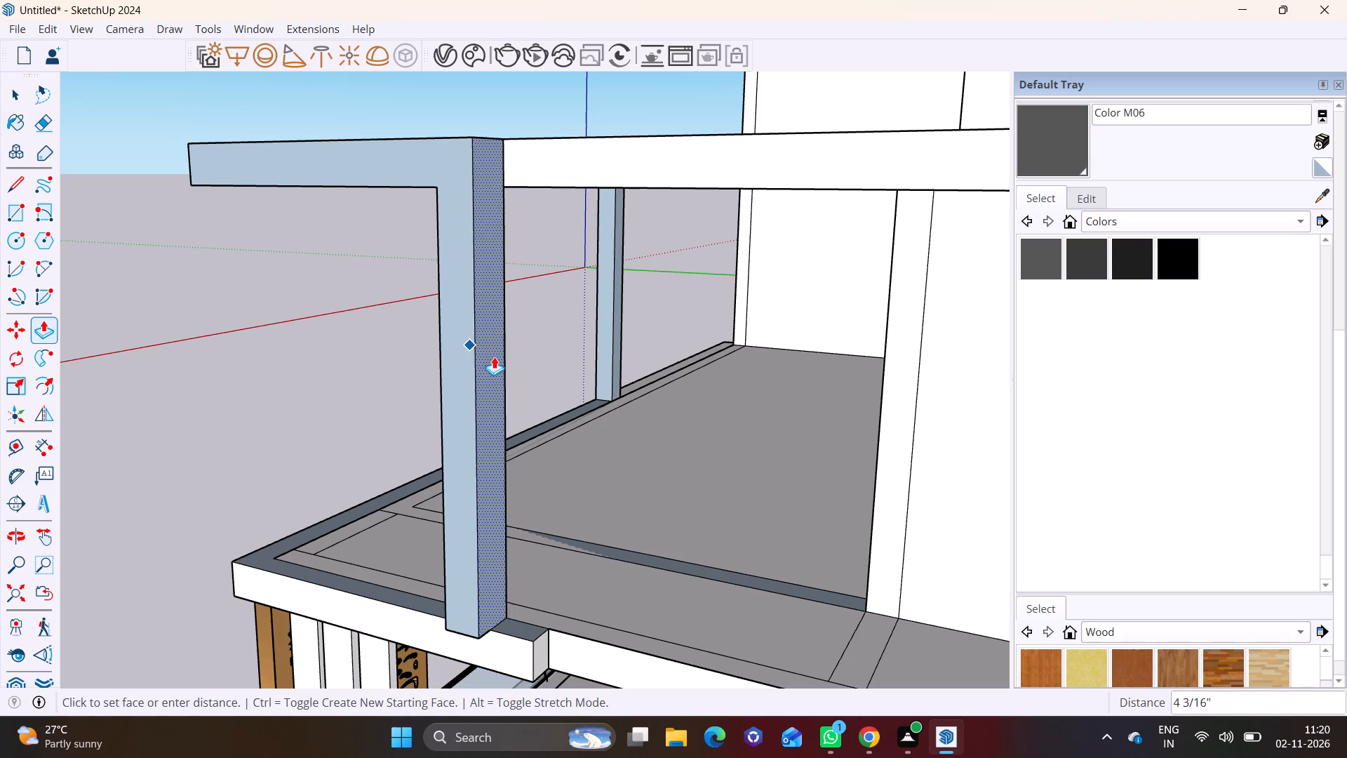
{"action": "left_click", "coordinate": [538, 663]}
Push the shared outer face of the post and upper side beam back flush with the lower beam's outer face.
{"action": "scroll", "coordinate": [493, 611], "scroll_direction": "down", "scroll_amount": 3}
{"action": "middle_click_drag", "start_coordinate": [502, 604], "coordinate": [467, 594]}
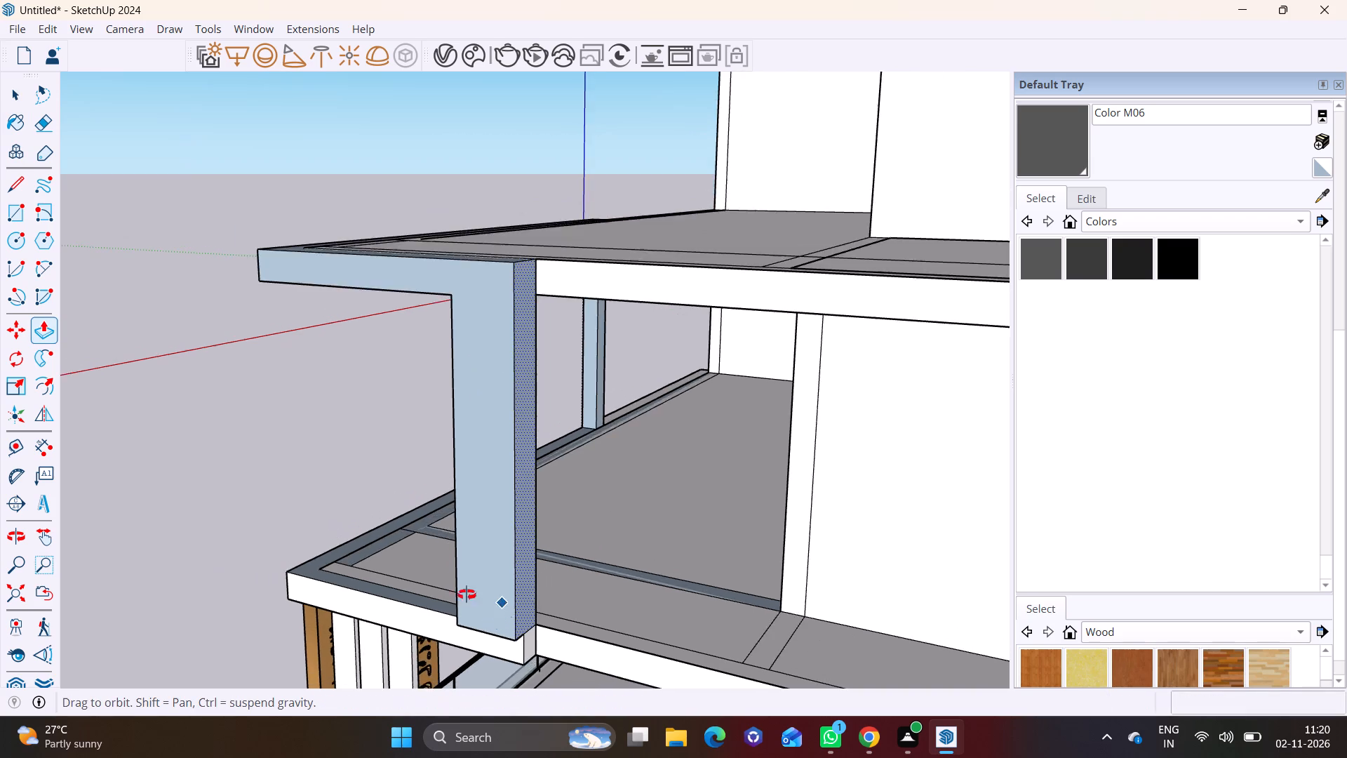
{"action": "middle_click_drag", "start_coordinate": [467, 594], "coordinate": [557, 451]}
{"action": "middle_click_drag", "start_coordinate": [564, 451], "coordinate": [367, 491]}
{"action": "scroll", "coordinate": [446, 510], "scroll_direction": "up", "scroll_amount": 3}
{"action": "key", "text": "space"}
{"action": "left_click", "coordinate": [401, 497]}
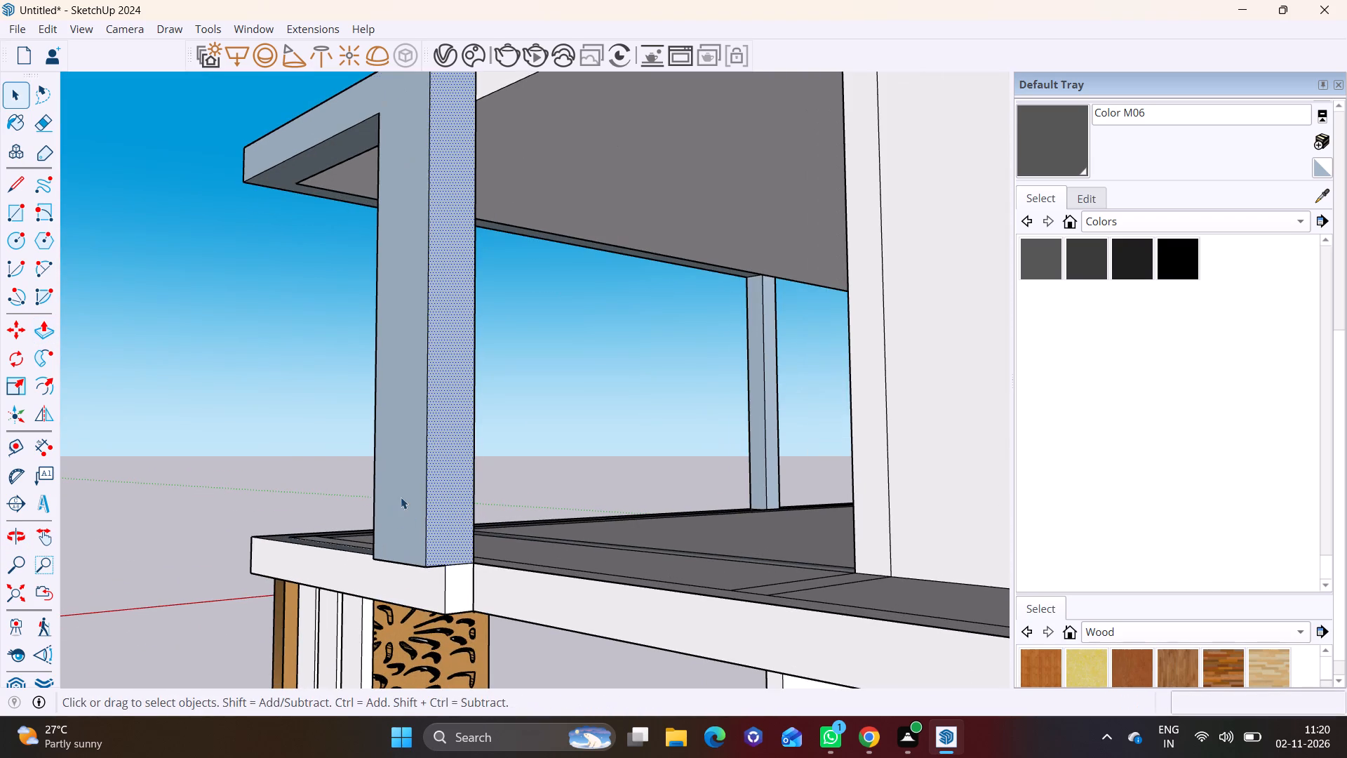
{"action": "left_click", "coordinate": [41, 337]}
{"action": "left_click", "coordinate": [405, 505]}
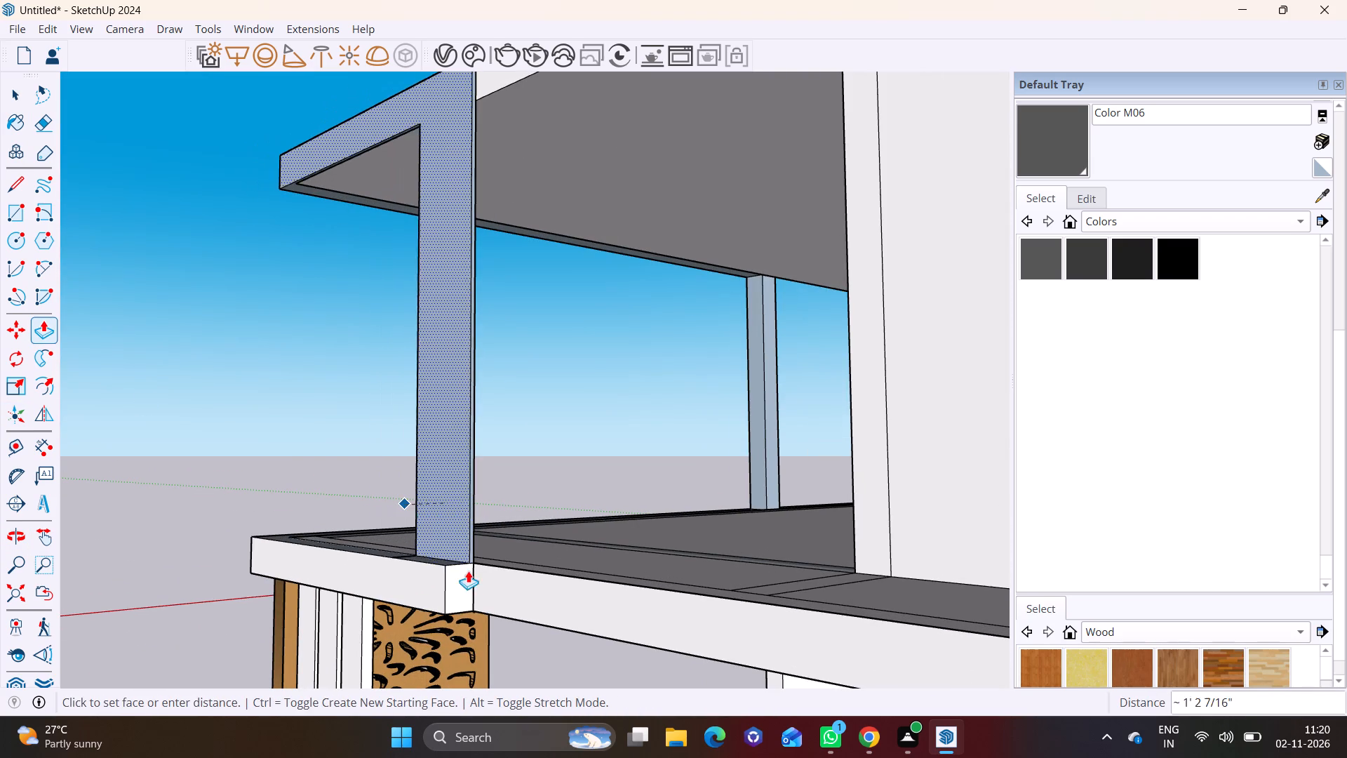
{"action": "left_click", "coordinate": [448, 584]}
Paint the unpainted outer, inner and underside faces of the upper beam and both posts with Color M00.
{"action": "scroll", "coordinate": [474, 479], "scroll_direction": "down", "scroll_amount": 7}
{"action": "middle_click_drag", "start_coordinate": [479, 312], "coordinate": [803, 394]}
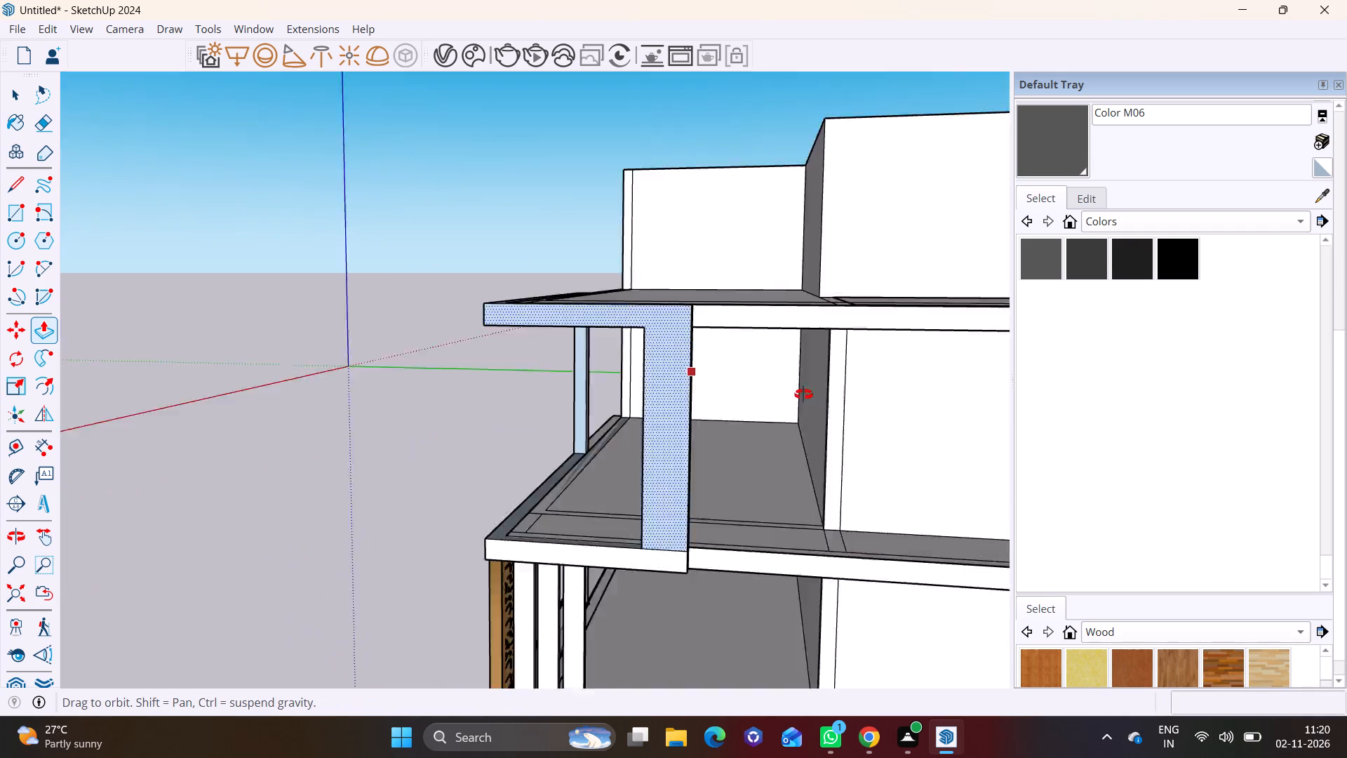
{"action": "middle_click_drag", "start_coordinate": [803, 394], "coordinate": [1032, 405]}
{"action": "scroll", "coordinate": [786, 324], "scroll_direction": "up", "scroll_amount": 3}
{"action": "key", "text": "space"}
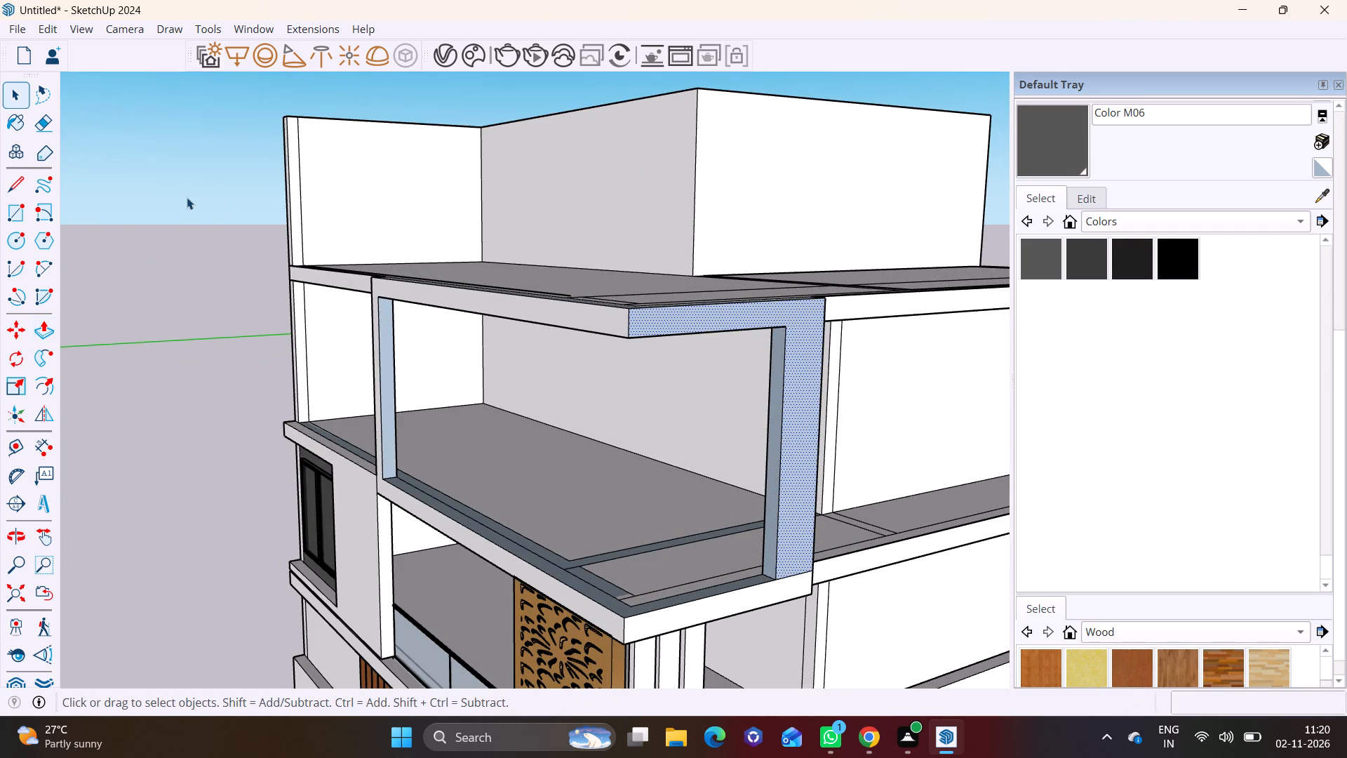
{"action": "left_click", "coordinate": [194, 180]}
{"action": "scroll", "coordinate": [1040, 293], "scroll_direction": "up", "scroll_amount": 2}
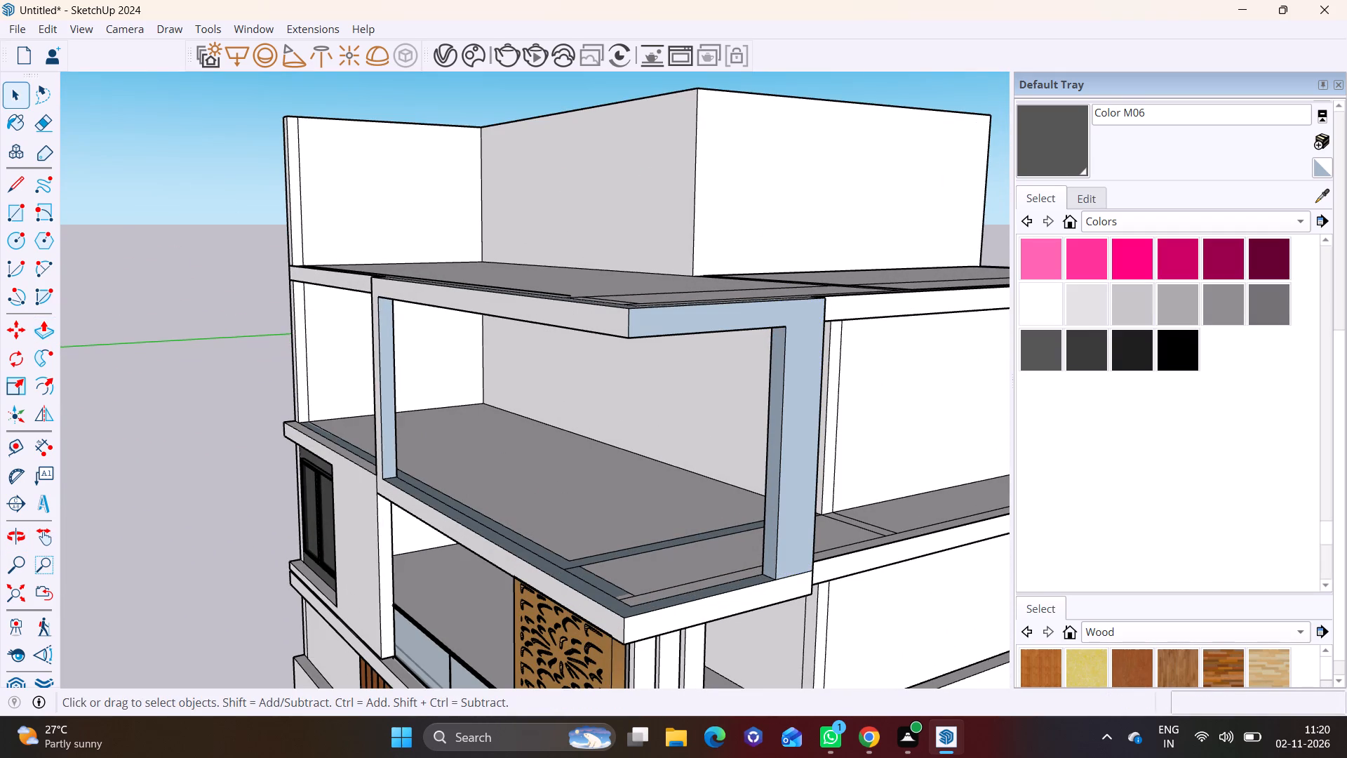
{"action": "left_click", "coordinate": [1039, 308]}
{"action": "left_click", "coordinate": [796, 334]}
{"action": "left_click", "coordinate": [784, 356]}
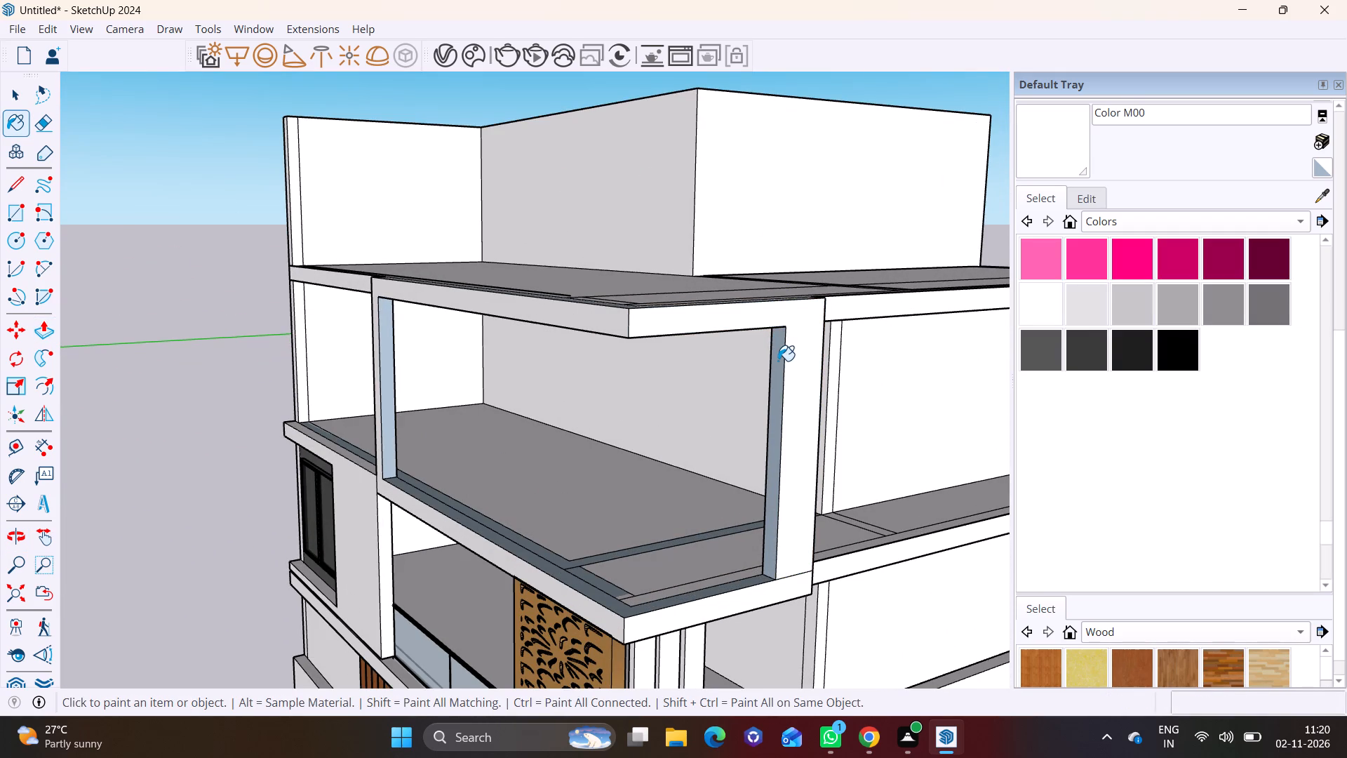
{"action": "left_click", "coordinate": [778, 361]}
{"action": "left_click", "coordinate": [387, 355]}
{"action": "middle_click_drag", "start_coordinate": [423, 355], "coordinate": [417, 172]}
{"action": "scroll", "coordinate": [422, 170], "scroll_direction": "up", "scroll_amount": 3}
{"action": "left_click", "coordinate": [469, 196]}
{"action": "scroll", "coordinate": [497, 198], "scroll_direction": "down", "scroll_amount": 3}
Paint the lower beam's top face along the balcony's front and side edges with Color M06.
{"action": "middle_click_drag", "start_coordinate": [626, 222], "coordinate": [526, 306]}
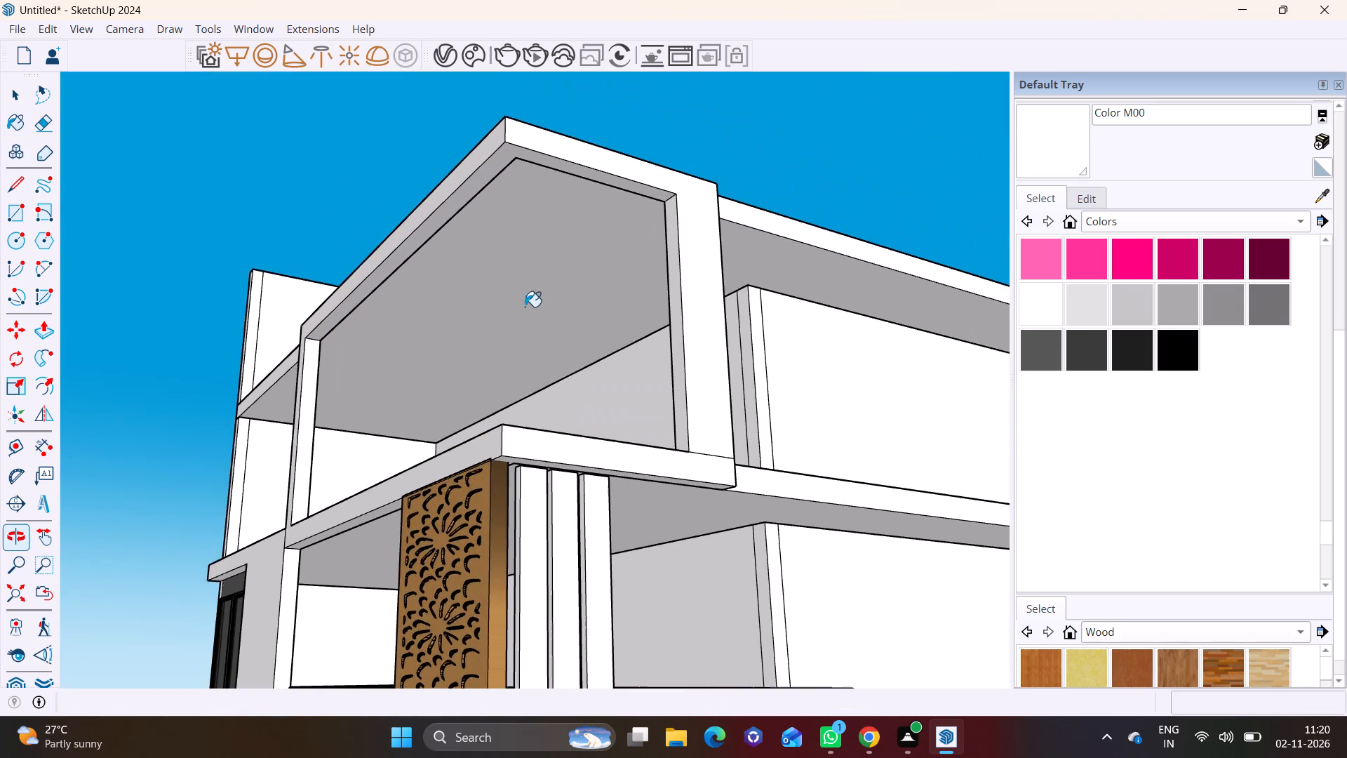
{"action": "middle_click_drag", "start_coordinate": [625, 308], "coordinate": [716, 514]}
{"action": "scroll", "coordinate": [272, 416], "scroll_direction": "up", "scroll_amount": 2}
{"action": "middle_click_drag", "start_coordinate": [480, 484], "coordinate": [531, 307], "text": "shift"}
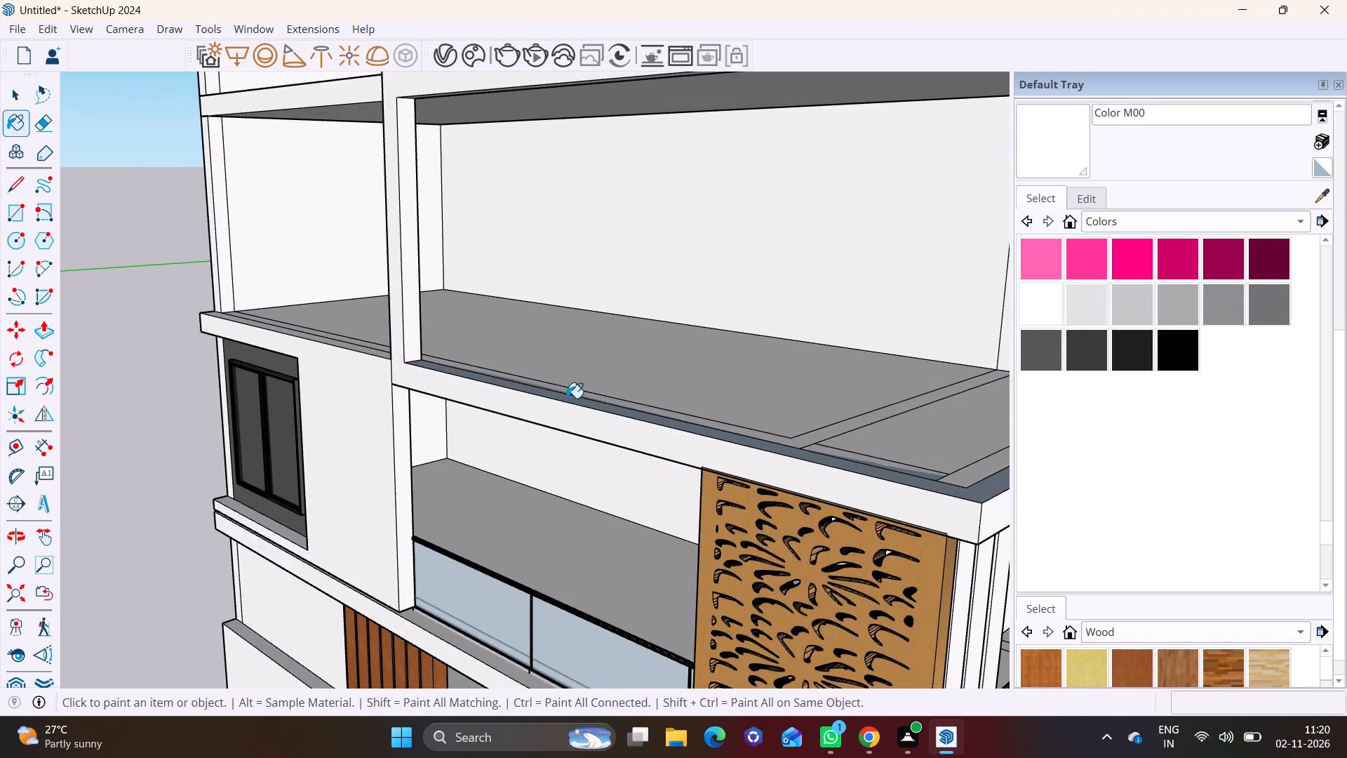
{"action": "middle_click_drag", "start_coordinate": [567, 398], "coordinate": [532, 467]}
{"action": "key", "text": "space"}
{"action": "left_click", "coordinate": [543, 470]}
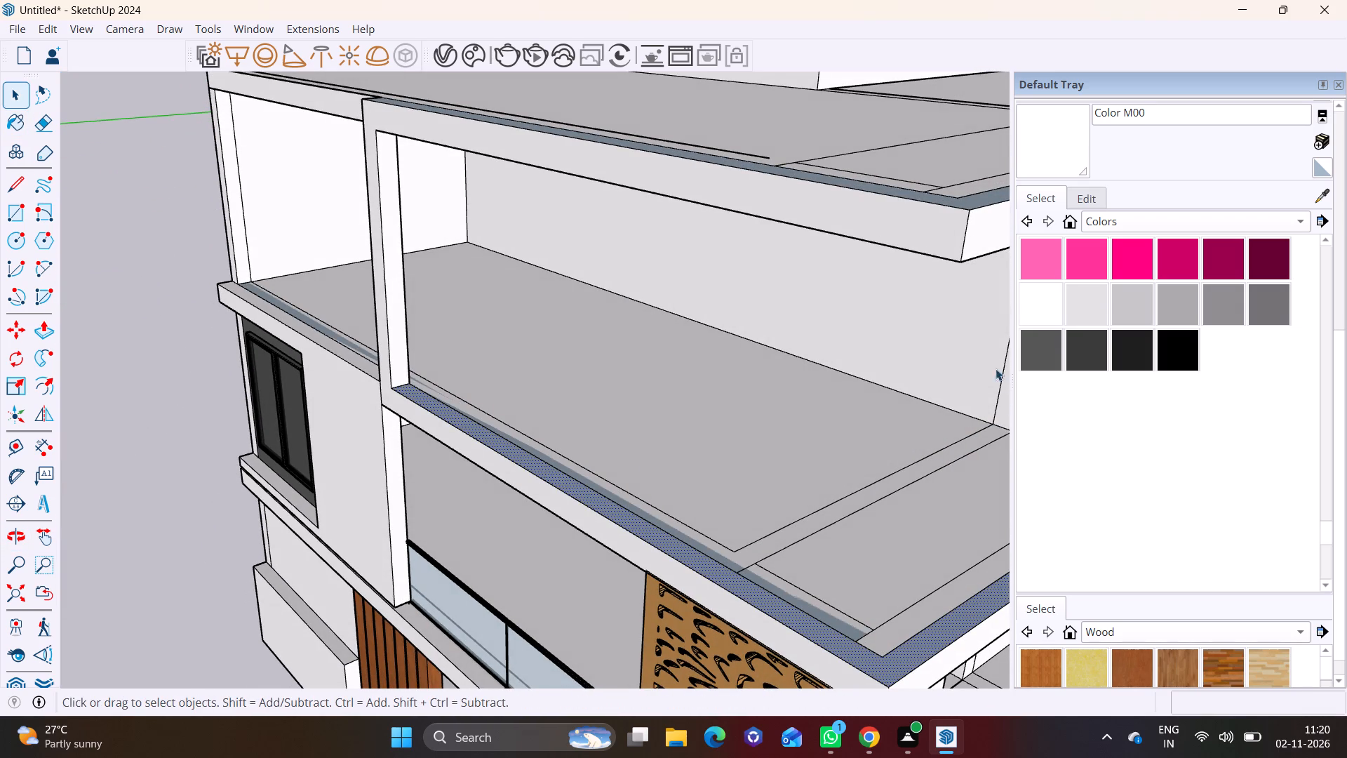
{"action": "left_click", "coordinate": [1052, 351]}
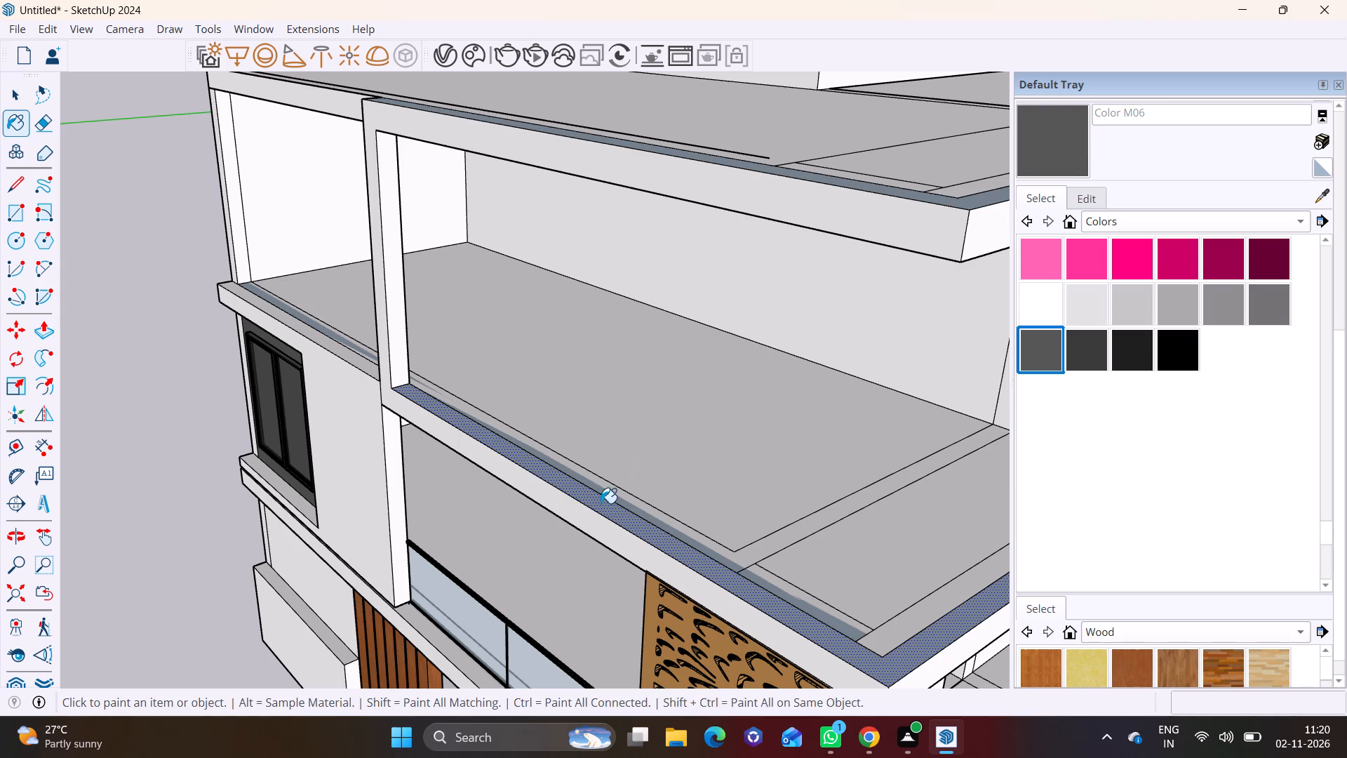
{"action": "left_click", "coordinate": [597, 508]}
{"action": "key", "text": "space"}
{"action": "left_click", "coordinate": [199, 361]}
Extrude the front-edge post's inner face about 11" into the opening to widen the post.
{"action": "scroll", "coordinate": [500, 388], "scroll_direction": "up", "scroll_amount": 2}
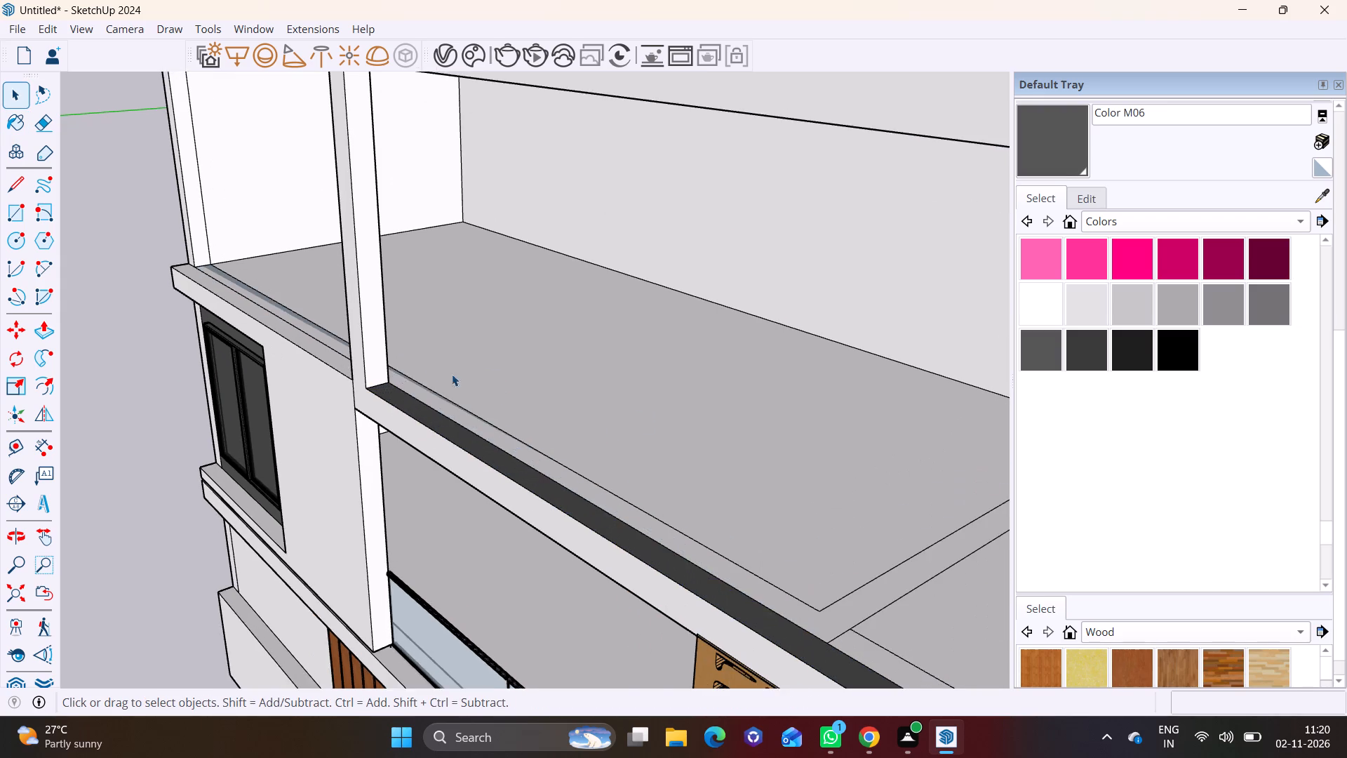
{"action": "scroll", "coordinate": [429, 369], "scroll_direction": "up", "scroll_amount": 2}
{"action": "left_click", "coordinate": [356, 305]}
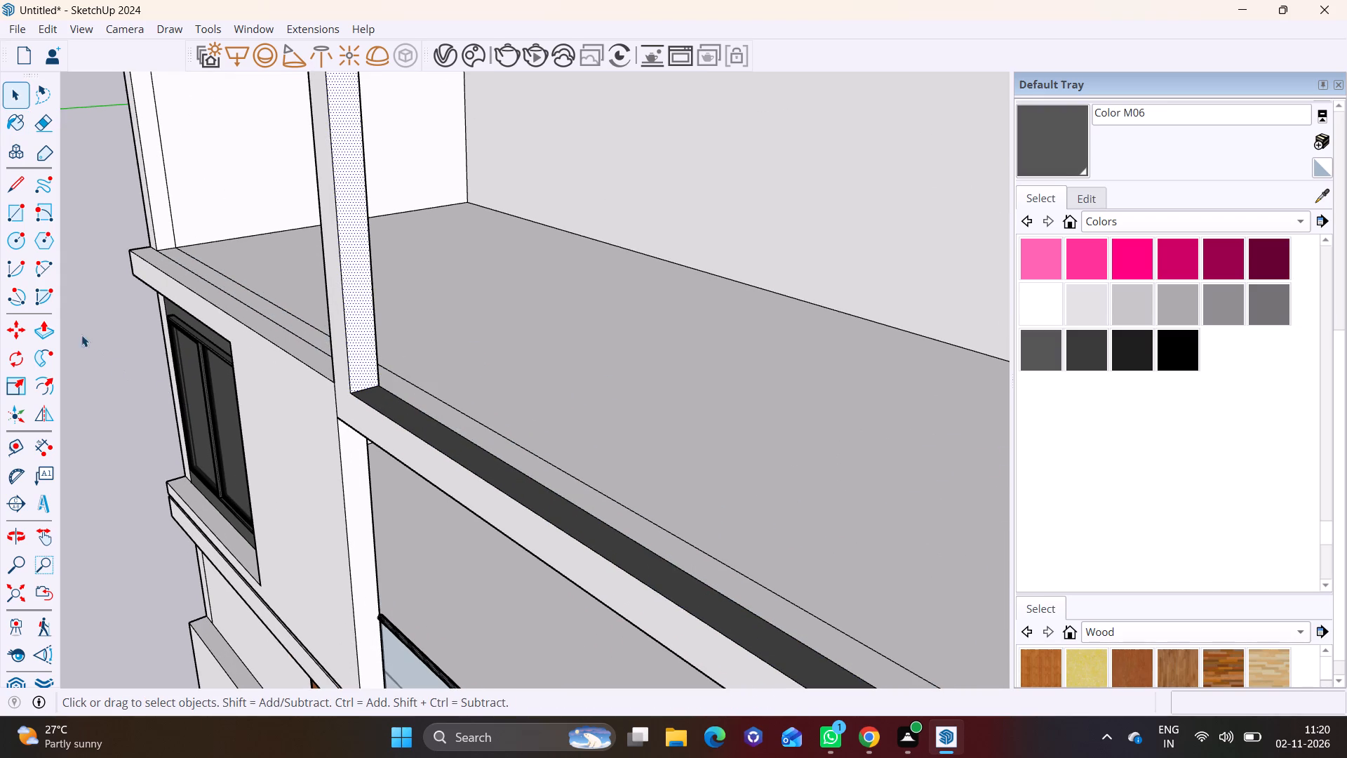
{"action": "left_click", "coordinate": [47, 321]}
{"action": "left_click", "coordinate": [361, 319]}
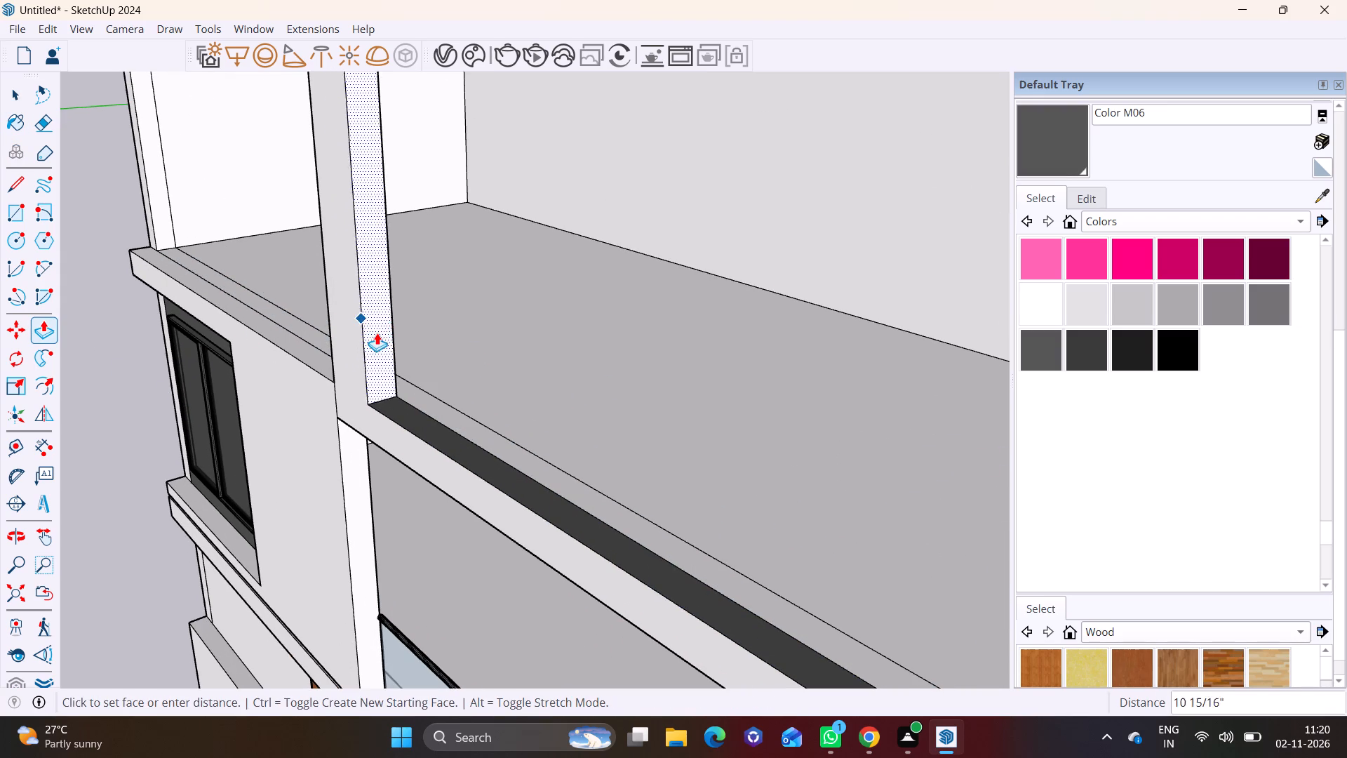
{"action": "left_click", "coordinate": [380, 343]}
{"action": "key", "text": "space"}
{"action": "left_click", "coordinate": [93, 308]}
Erase the edge separating the wide corner post's outer face from the lower beam's outer face.
{"action": "scroll", "coordinate": [231, 361], "scroll_direction": "down", "scroll_amount": 6}
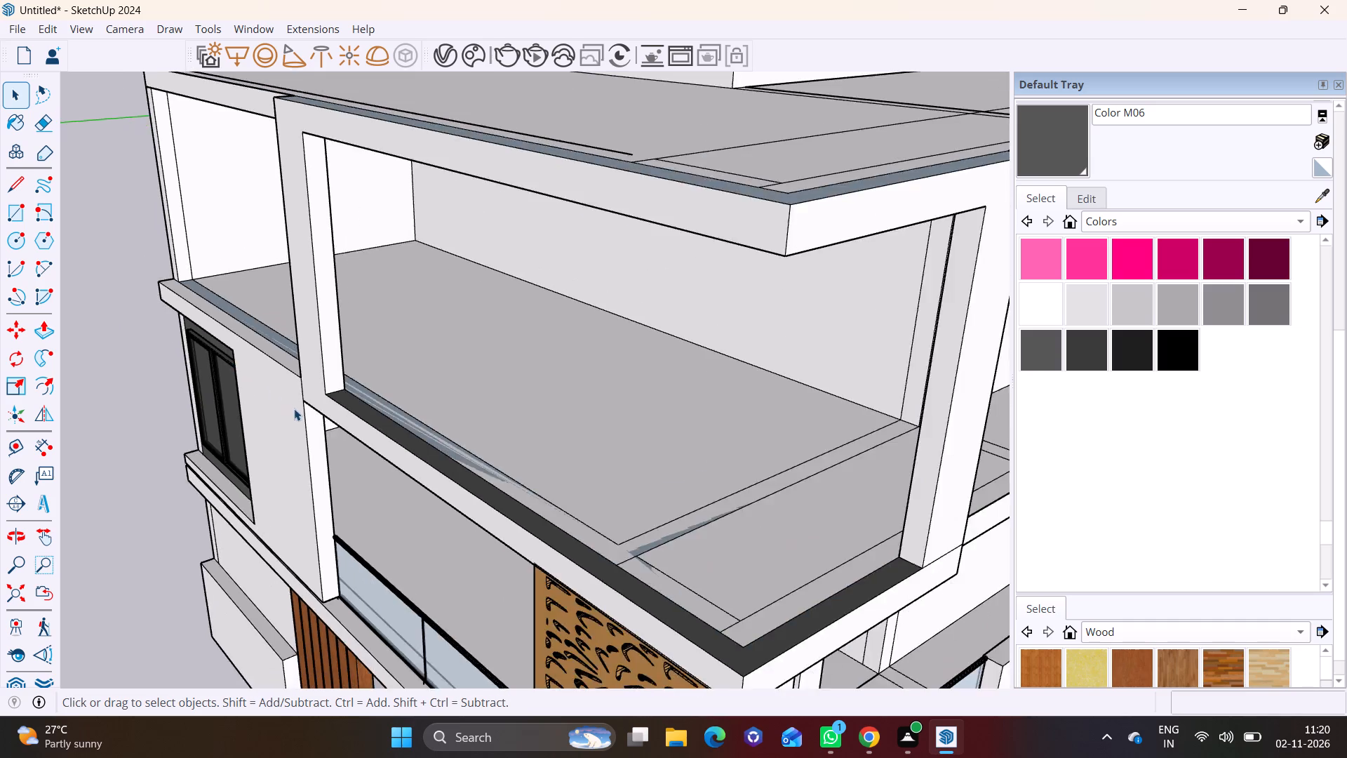
{"action": "scroll", "coordinate": [294, 408], "scroll_direction": "down", "scroll_amount": 2}
{"action": "middle_click_drag", "start_coordinate": [528, 473], "coordinate": [628, 350]}
{"action": "scroll", "coordinate": [812, 392], "scroll_direction": "up", "scroll_amount": 4}
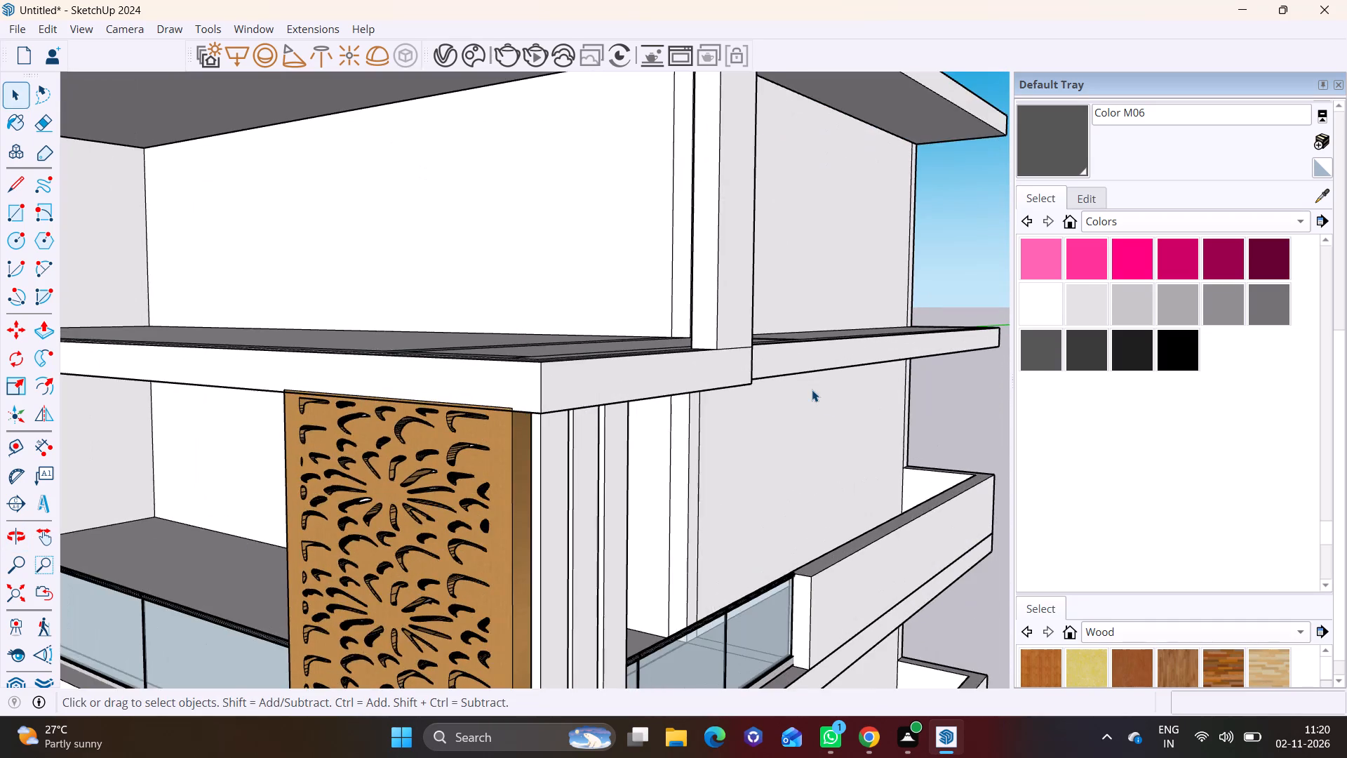
{"action": "middle_click_drag", "start_coordinate": [805, 374], "coordinate": [598, 407]}
{"action": "scroll", "coordinate": [482, 375], "scroll_direction": "up", "scroll_amount": 3}
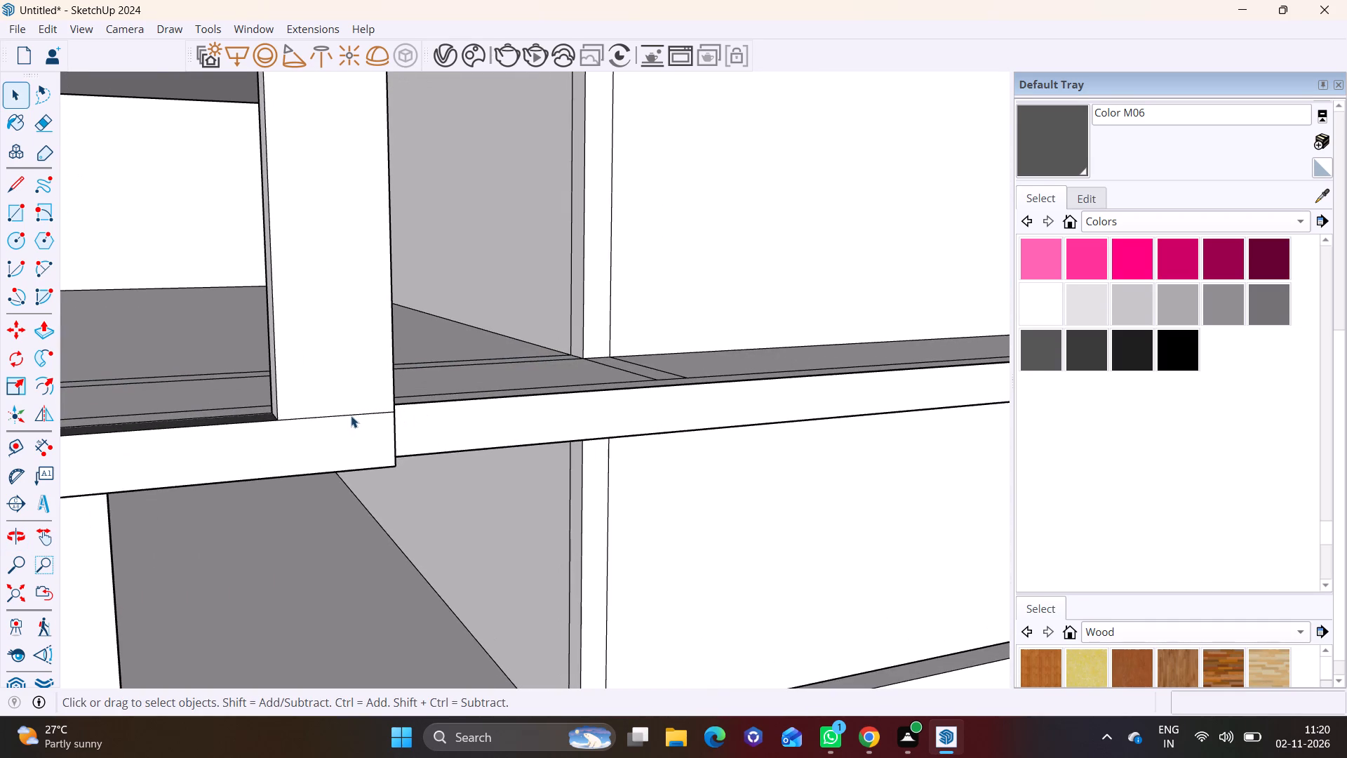
{"action": "left_click", "coordinate": [351, 415]}
{"action": "right_click", "coordinate": [351, 415]}
{"action": "left_click", "coordinate": [415, 452]}
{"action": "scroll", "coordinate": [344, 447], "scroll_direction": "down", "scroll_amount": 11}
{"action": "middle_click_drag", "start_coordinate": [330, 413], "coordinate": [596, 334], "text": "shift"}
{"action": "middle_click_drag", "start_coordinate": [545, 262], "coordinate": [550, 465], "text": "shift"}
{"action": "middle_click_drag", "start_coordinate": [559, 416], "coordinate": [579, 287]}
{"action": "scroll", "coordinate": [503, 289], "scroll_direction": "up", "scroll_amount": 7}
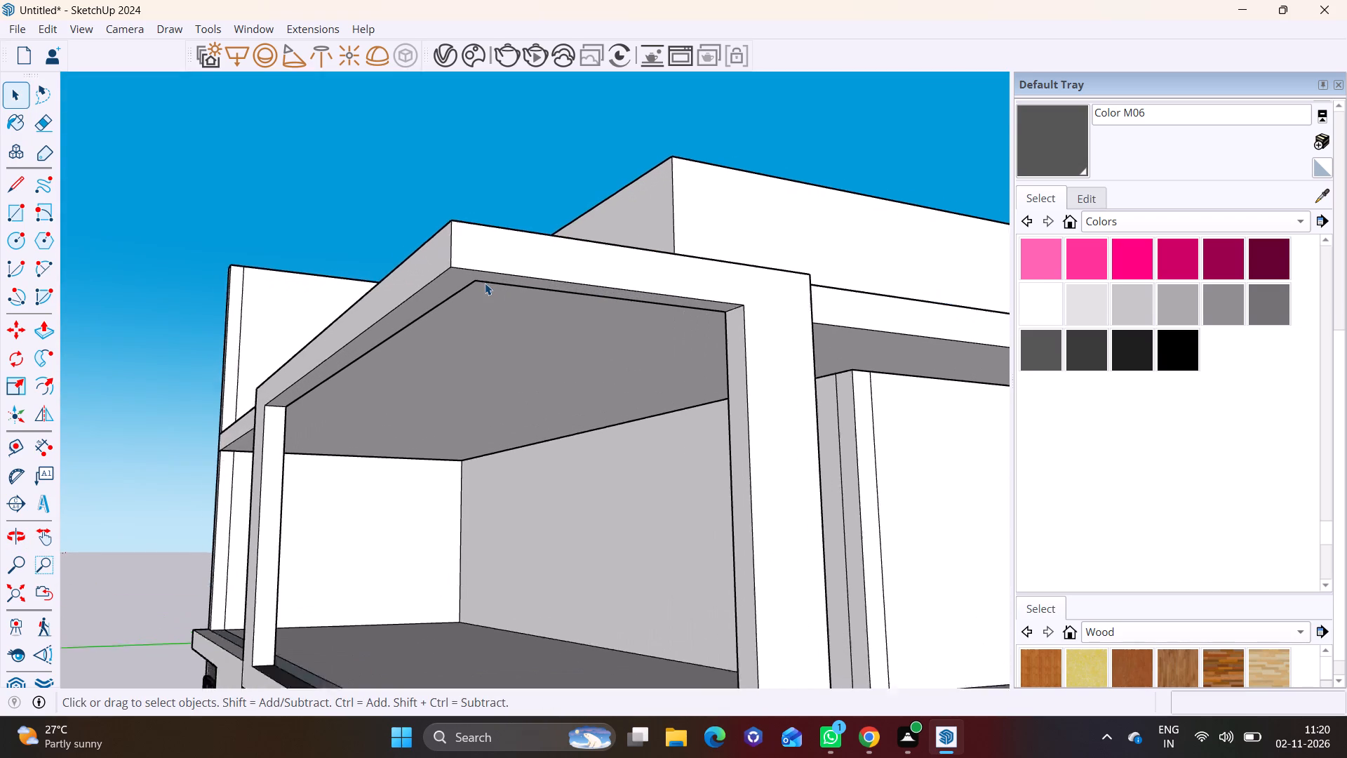
Extrude the upper beam's underside about 2 3/8" downward along the balcony's front and side edges.
{"action": "scroll", "coordinate": [485, 283], "scroll_direction": "up", "scroll_amount": 1}
{"action": "left_click", "coordinate": [430, 283]}
{"action": "left_click", "coordinate": [42, 334]}
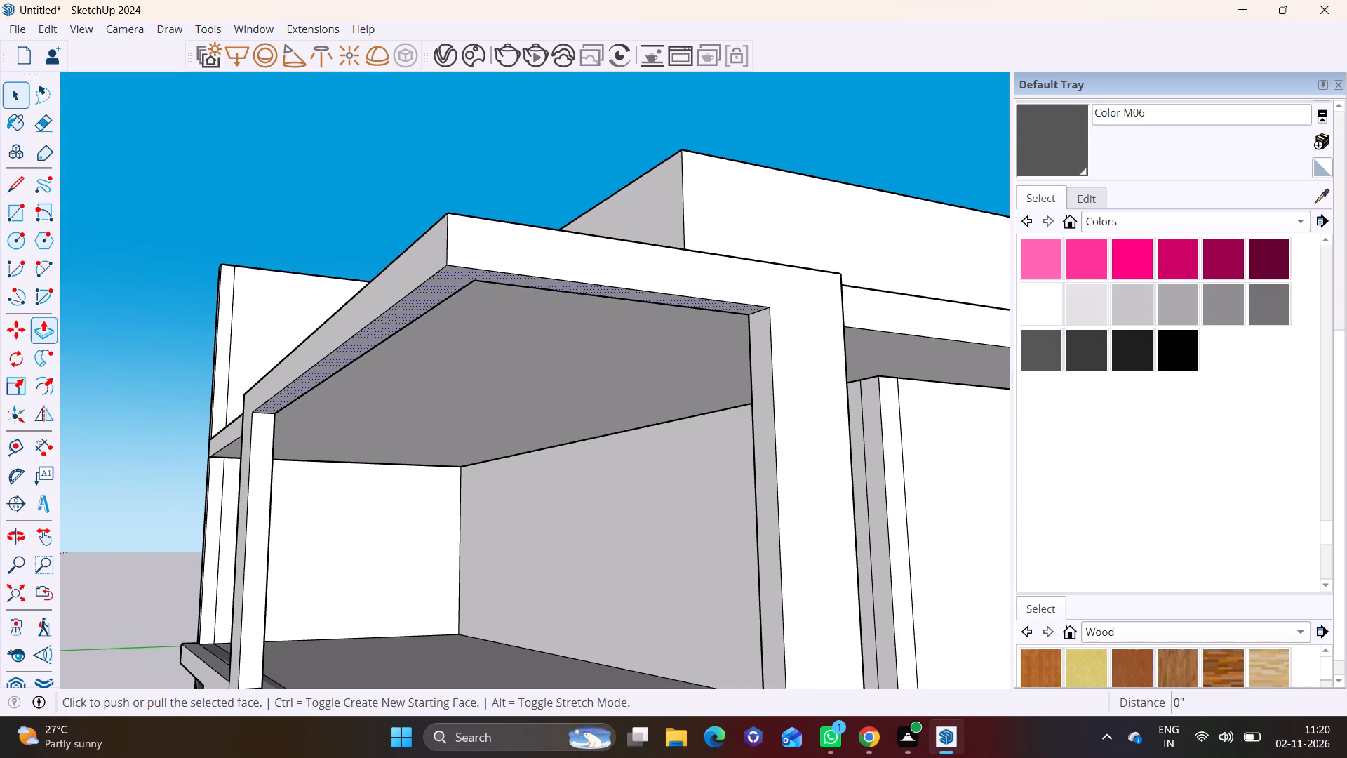
{"action": "left_click", "coordinate": [362, 343]}
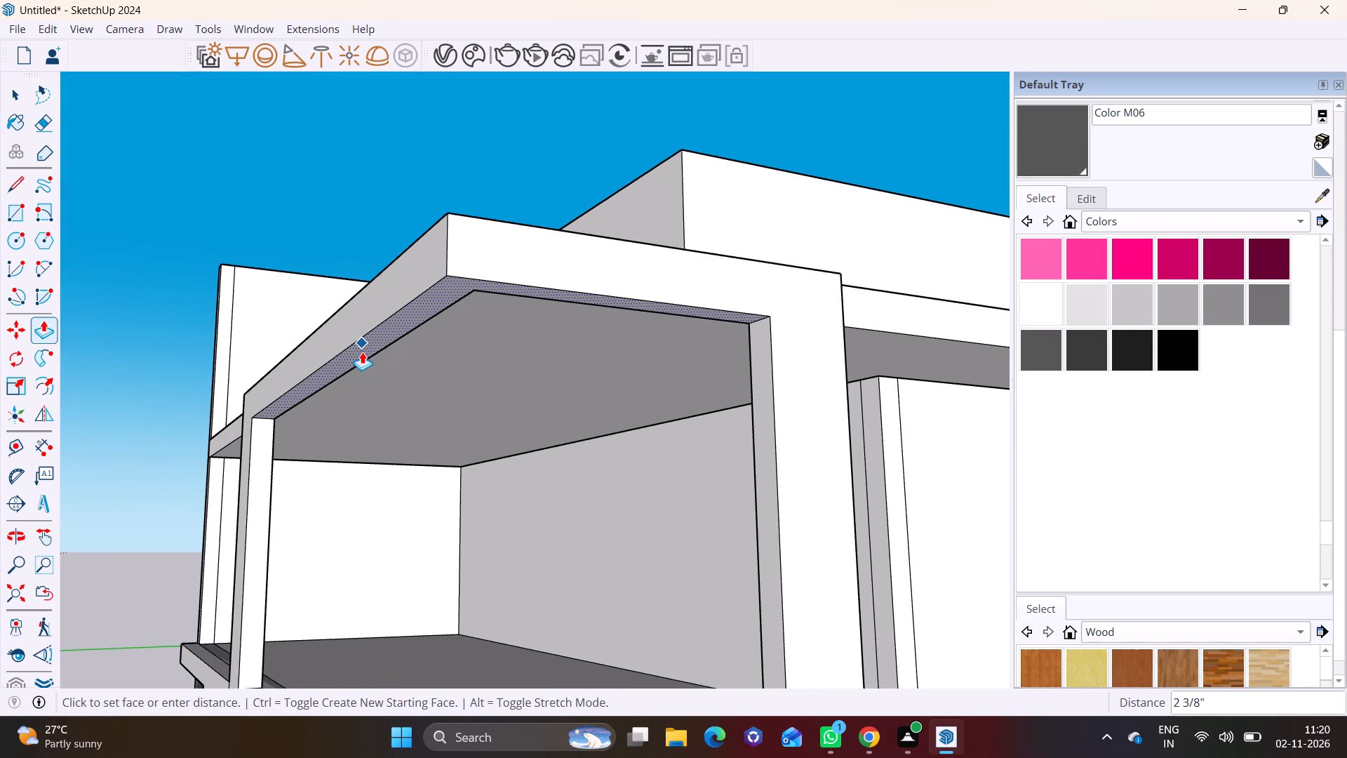
{"action": "left_click", "coordinate": [362, 352]}
{"action": "scroll", "coordinate": [380, 465], "scroll_direction": "down", "scroll_amount": 4}
{"action": "middle_click_drag", "start_coordinate": [363, 500], "coordinate": [657, 418]}
{"action": "scroll", "coordinate": [563, 425], "scroll_direction": "up", "scroll_amount": 4}
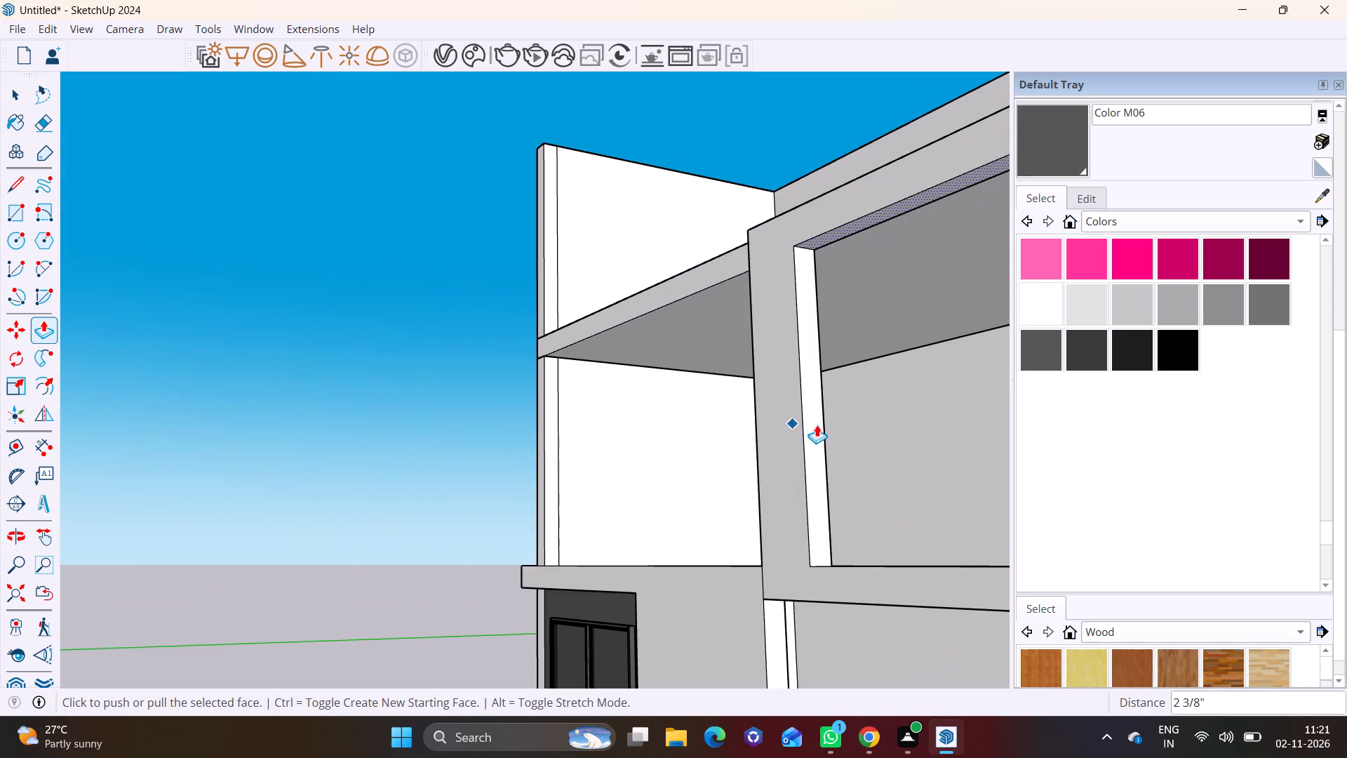
{"action": "key", "text": "space"}
Extrude the lower beam's dark top face about 7 1/8" upward along the balcony's front and side edges.
{"action": "scroll", "coordinate": [845, 436], "scroll_direction": "down", "scroll_amount": 4}
{"action": "middle_click_drag", "start_coordinate": [852, 437], "coordinate": [424, 255], "text": "shift"}
{"action": "middle_click_drag", "start_coordinate": [496, 295], "coordinate": [528, 516]}
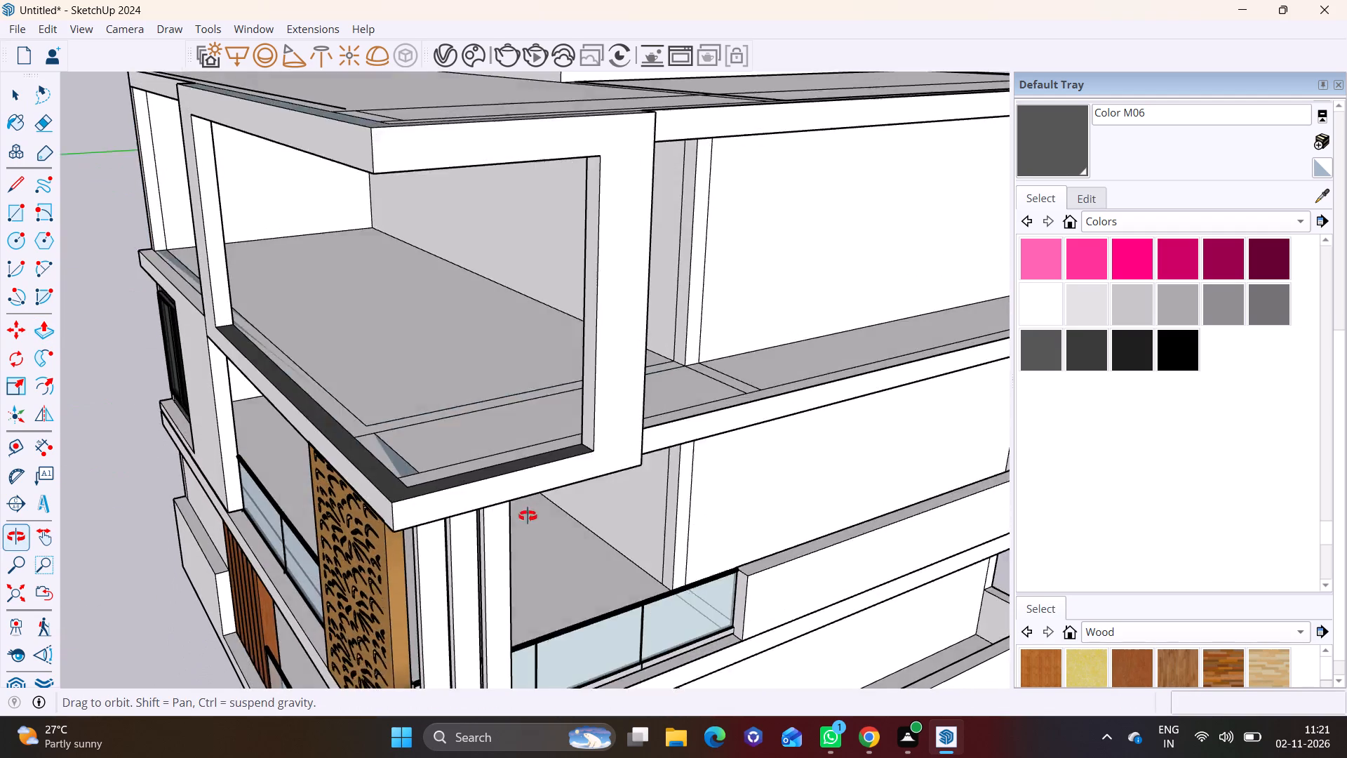
{"action": "middle_click_drag", "start_coordinate": [528, 516], "coordinate": [524, 531]}
{"action": "scroll", "coordinate": [366, 479], "scroll_direction": "up", "scroll_amount": 3}
{"action": "left_click", "coordinate": [342, 497]}
{"action": "left_click", "coordinate": [34, 328]}
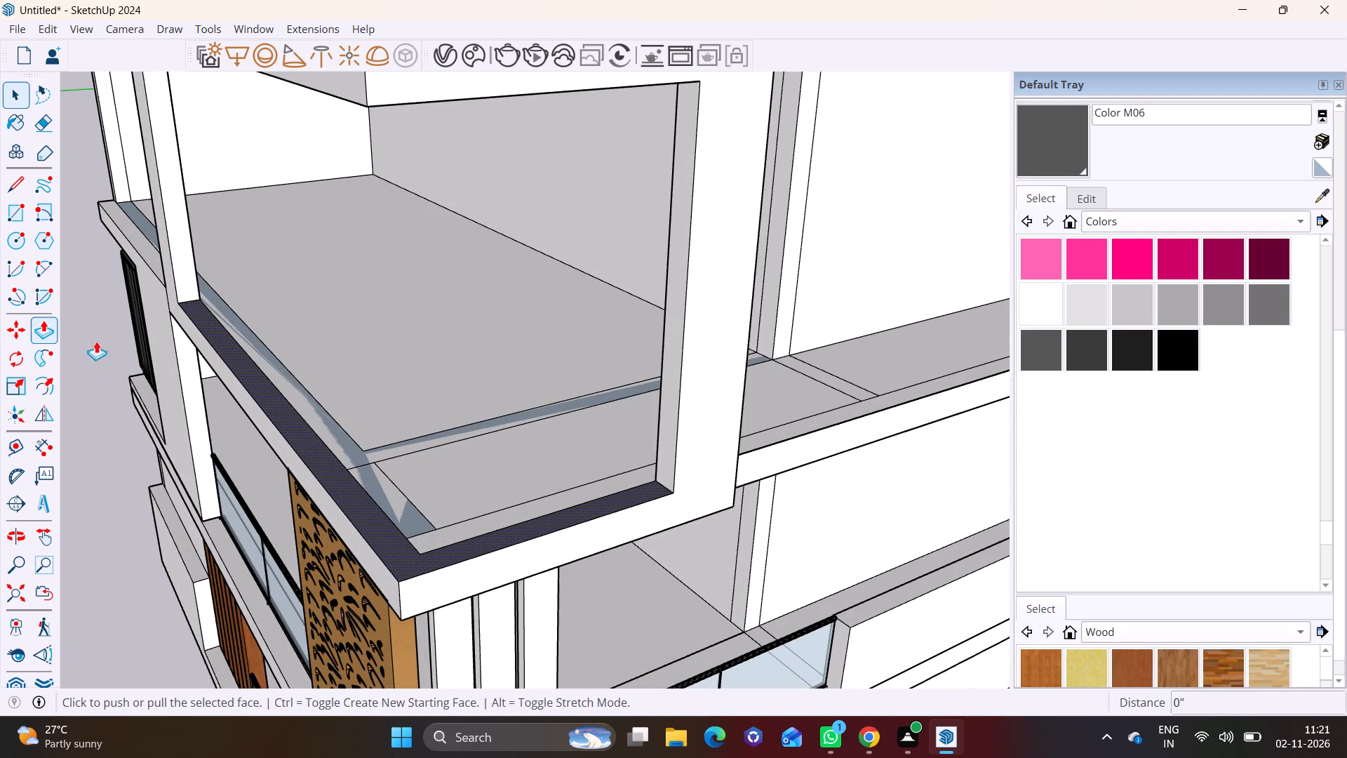
{"action": "left_click", "coordinate": [260, 381]}
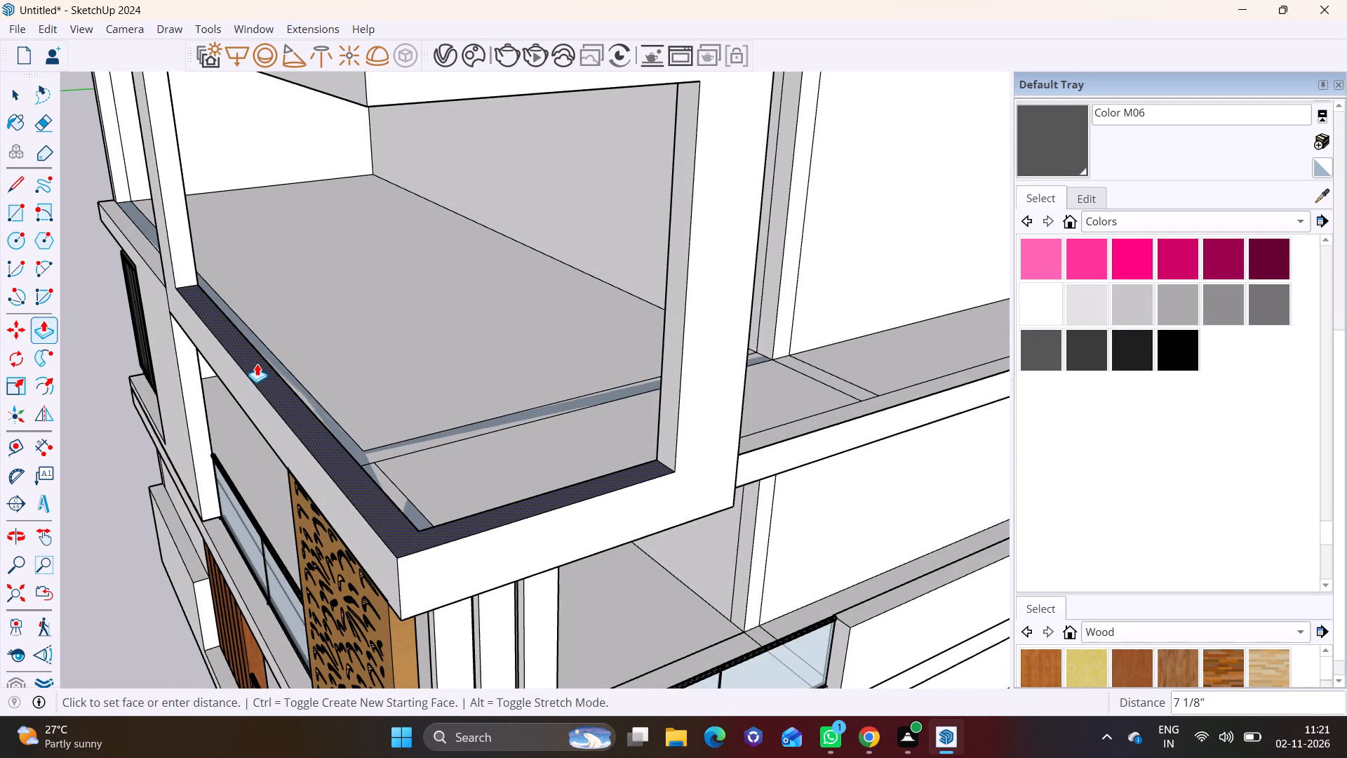
{"action": "left_click", "coordinate": [257, 364]}
{"action": "key", "text": "space"}
{"action": "left_click", "coordinate": [99, 398]}
Examine the thickened frame around the upper balcony from the front and the corner.
{"action": "scroll", "coordinate": [192, 386], "scroll_direction": "down", "scroll_amount": 3}
{"action": "middle_click_drag", "start_coordinate": [258, 395], "coordinate": [304, 378]}
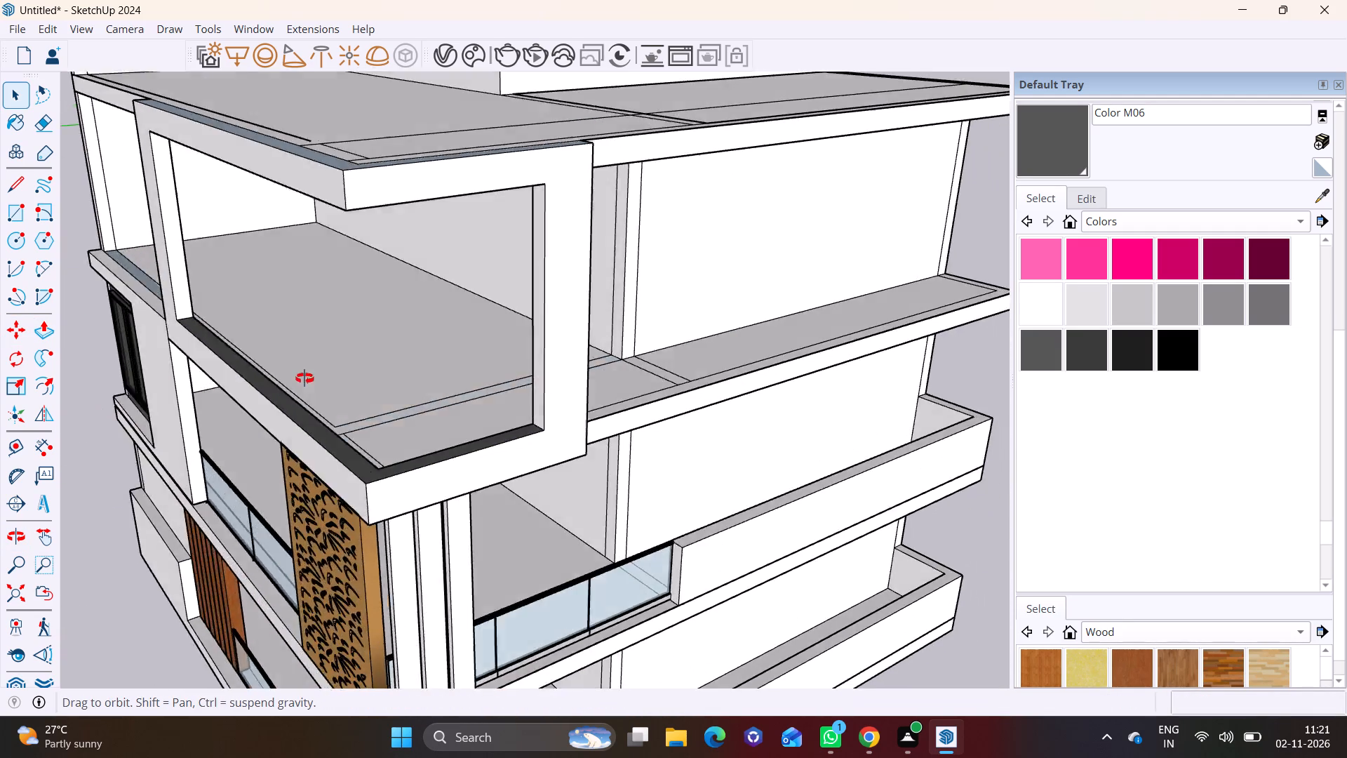
{"action": "middle_click_drag", "start_coordinate": [304, 378], "coordinate": [582, 335]}
{"action": "scroll", "coordinate": [582, 335], "scroll_direction": "down", "scroll_amount": 3}
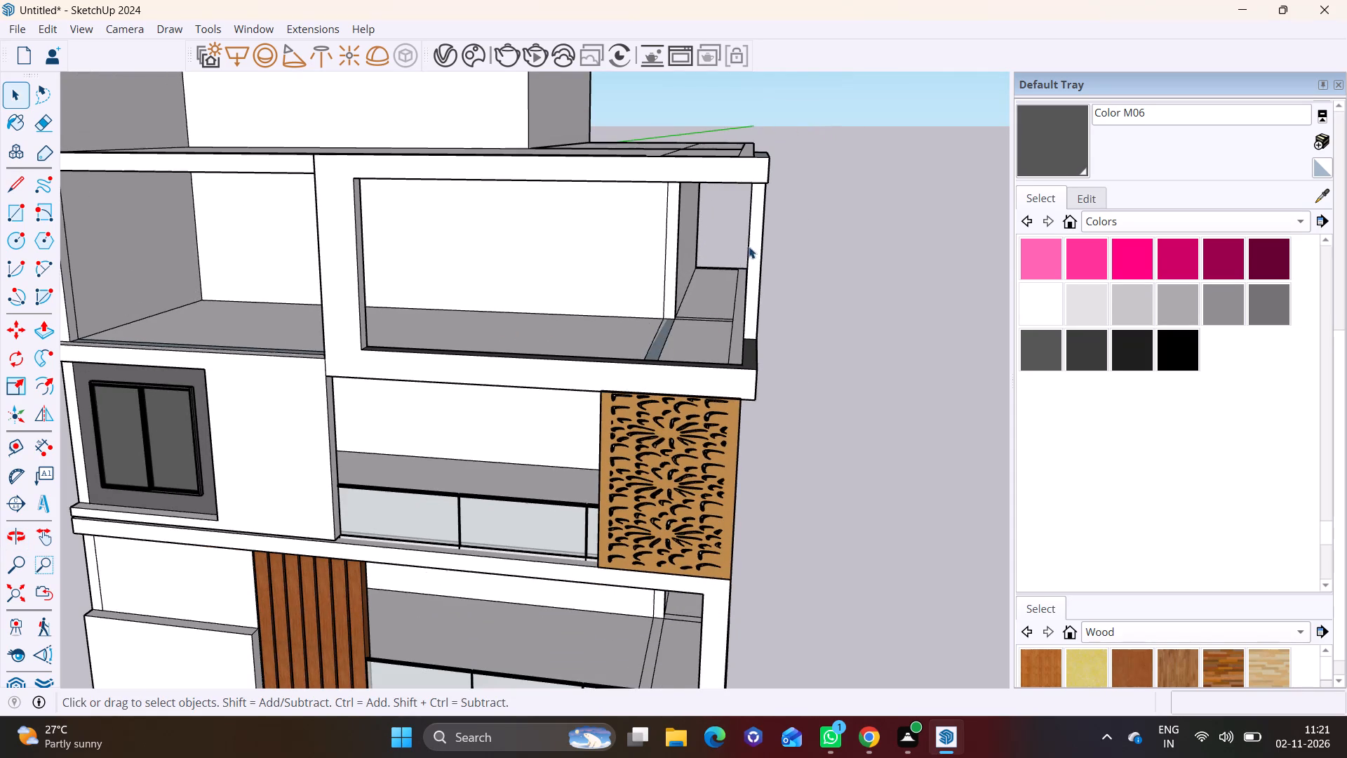
{"action": "scroll", "coordinate": [759, 258], "scroll_direction": "up", "scroll_amount": 4}
{"action": "middle_click_drag", "start_coordinate": [758, 281], "coordinate": [558, 289]}
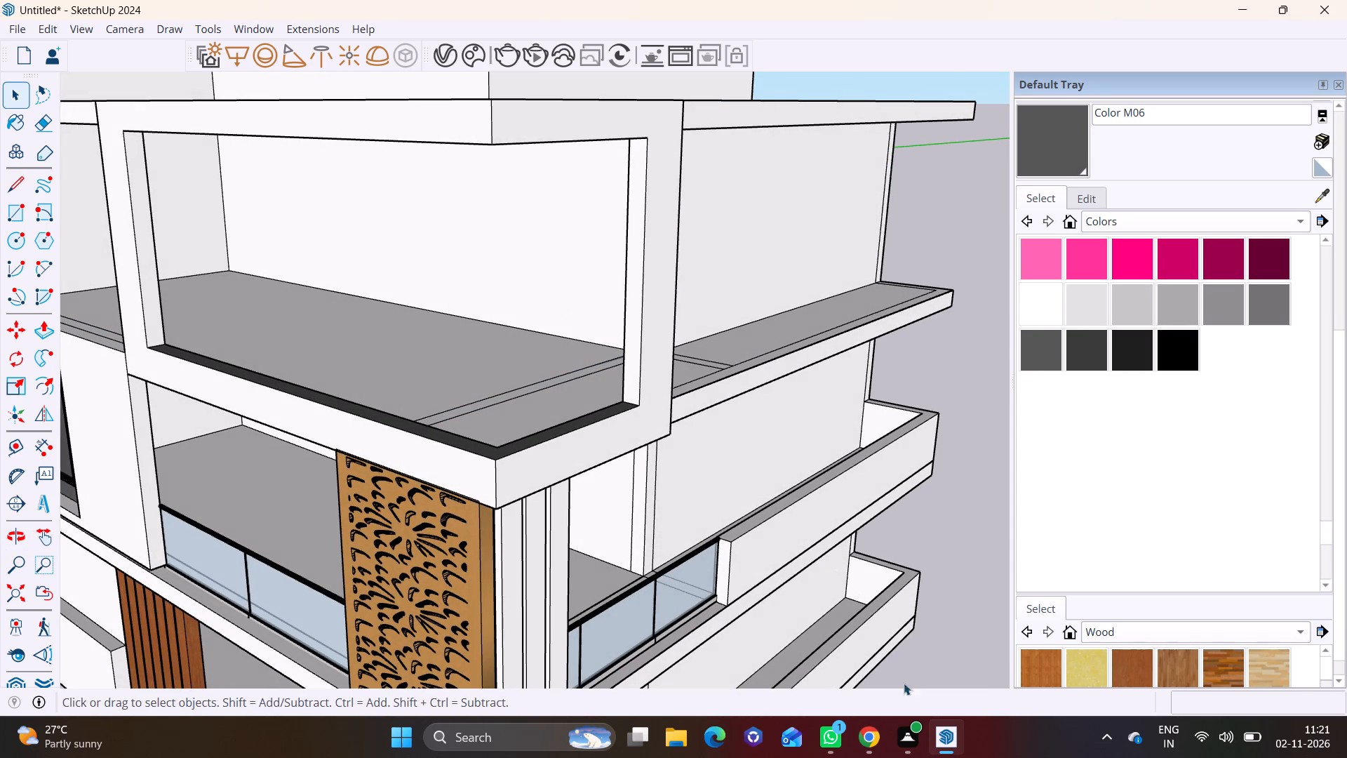
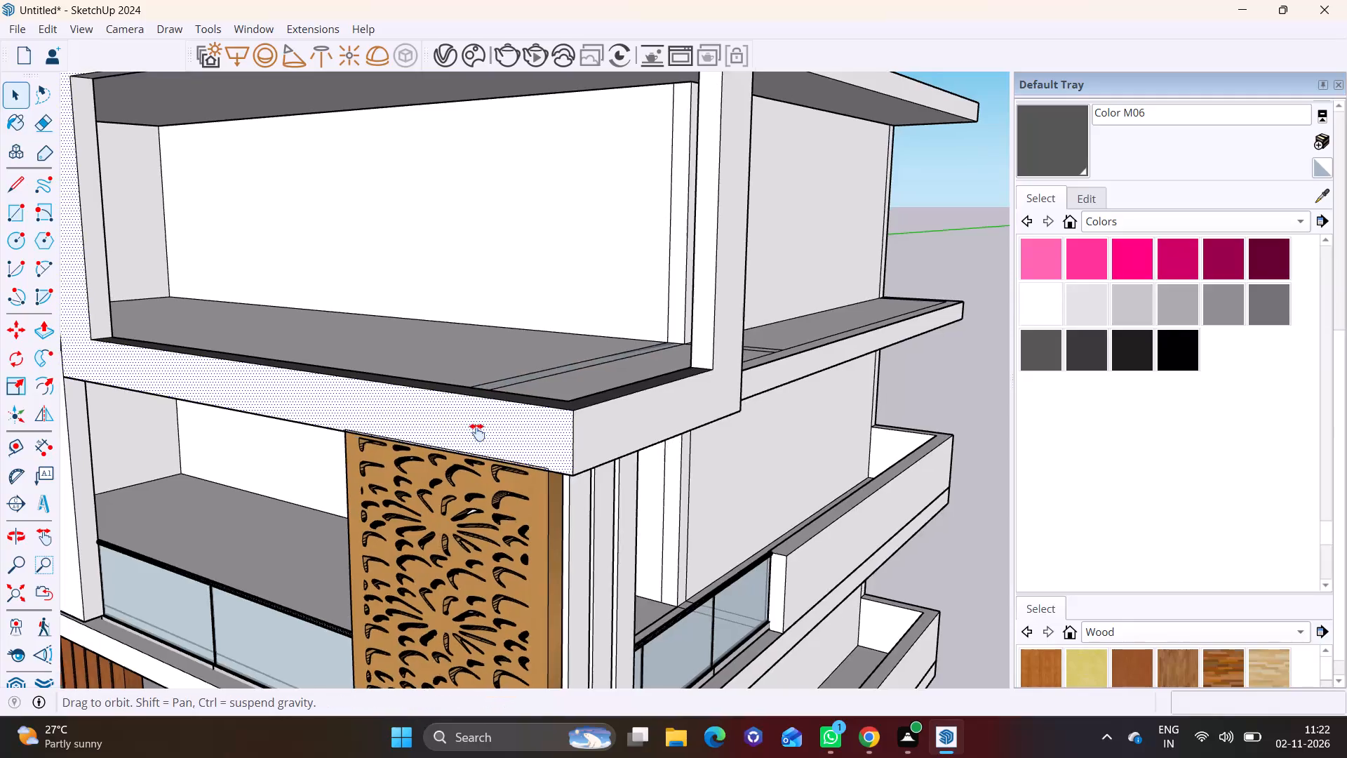
Draw two short lines across the upper beam's underside at the balcony's outer corner, marking off a corner patch for a post.
{"action": "scroll", "coordinate": [626, 508], "scroll_direction": "down", "scroll_amount": 3}
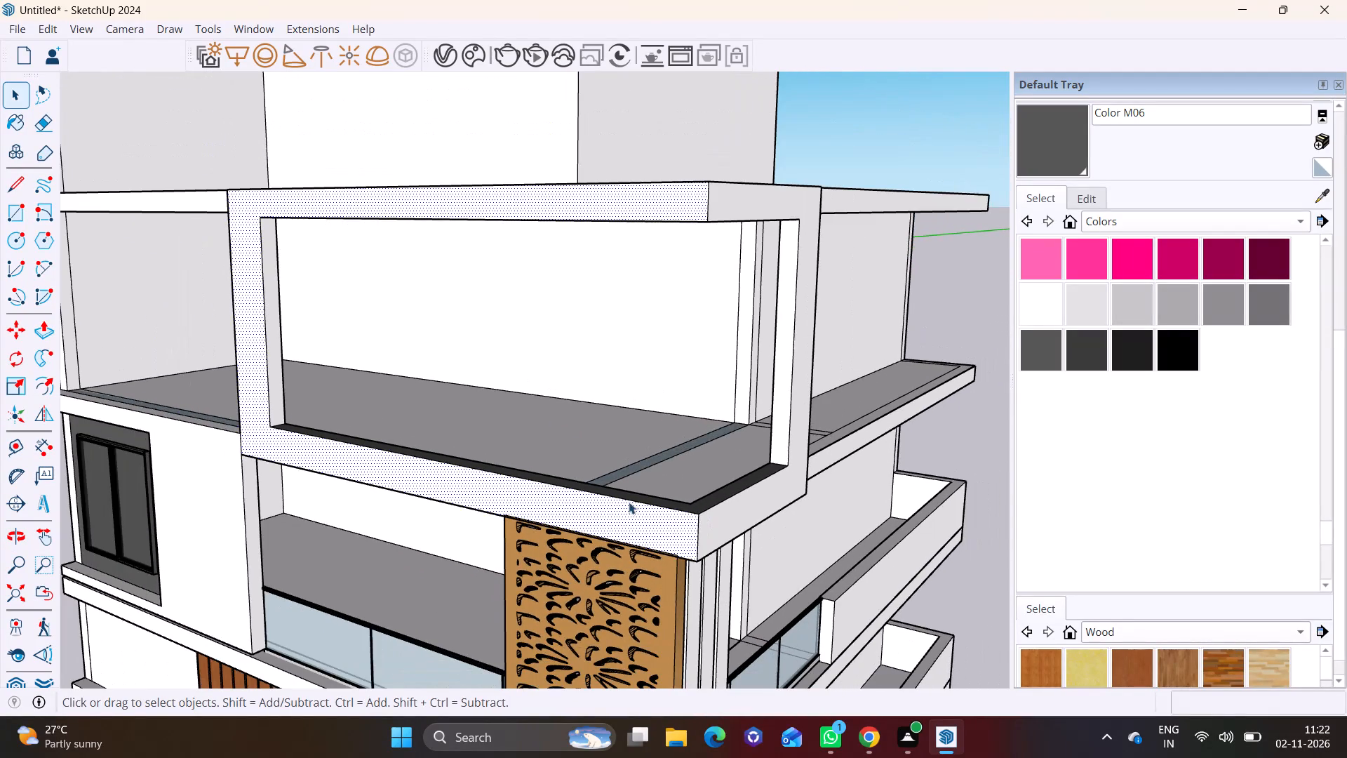
{"action": "middle_click_drag", "start_coordinate": [650, 350], "coordinate": [664, 201]}
{"action": "middle_click_drag", "start_coordinate": [656, 206], "coordinate": [664, 449], "text": "shift"}
{"action": "middle_click_drag", "start_coordinate": [715, 313], "coordinate": [713, 194]}
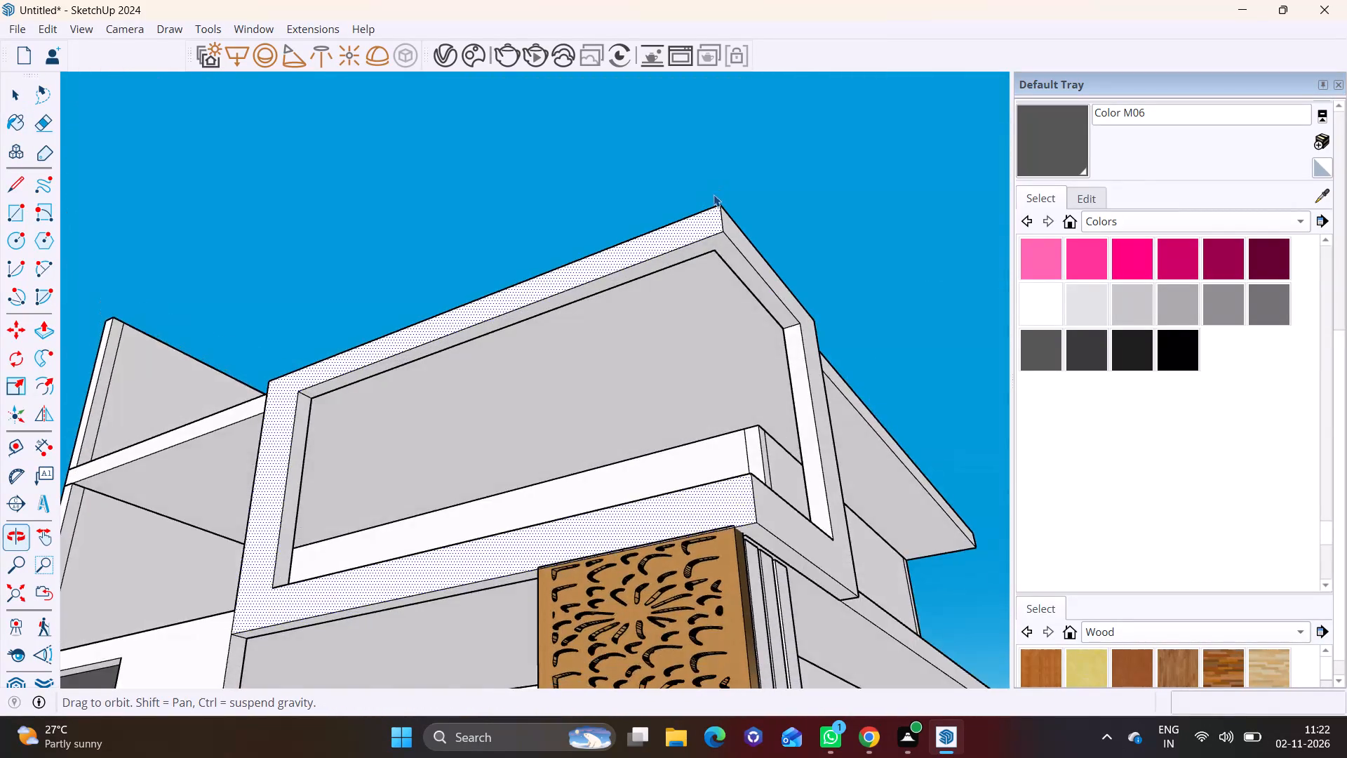
{"action": "scroll", "coordinate": [716, 244], "scroll_direction": "up", "scroll_amount": 12}
{"action": "left_click", "coordinate": [10, 185]}
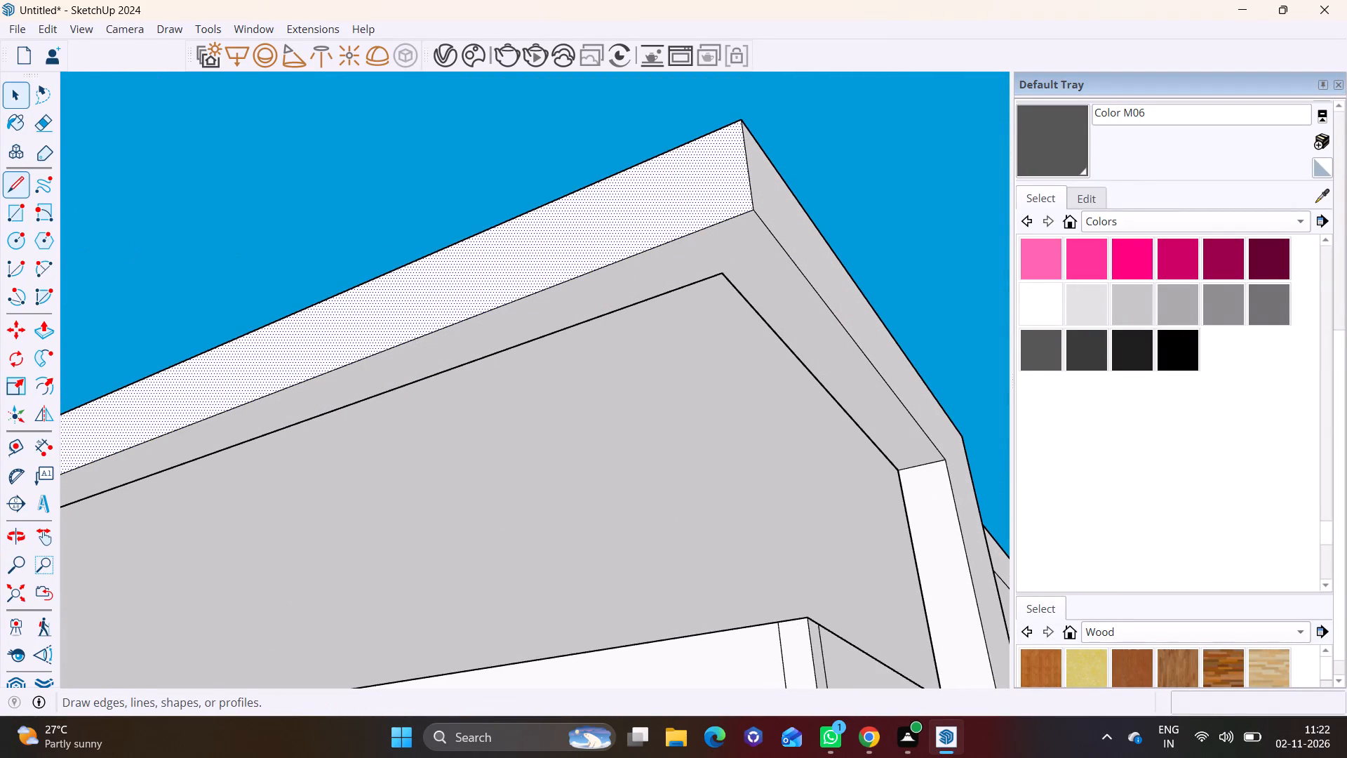
{"action": "middle_click_drag", "start_coordinate": [460, 307], "coordinate": [249, 279]}
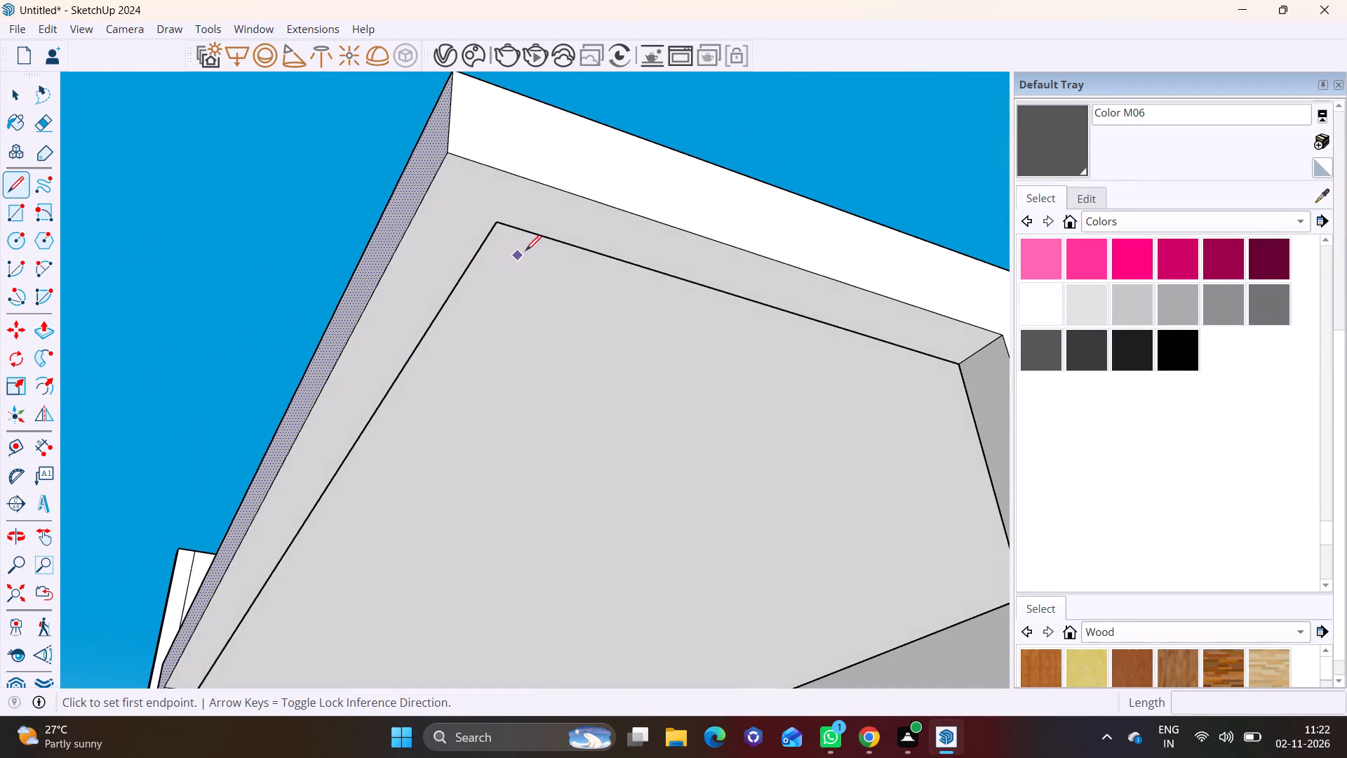
{"action": "left_click", "coordinate": [534, 229]}
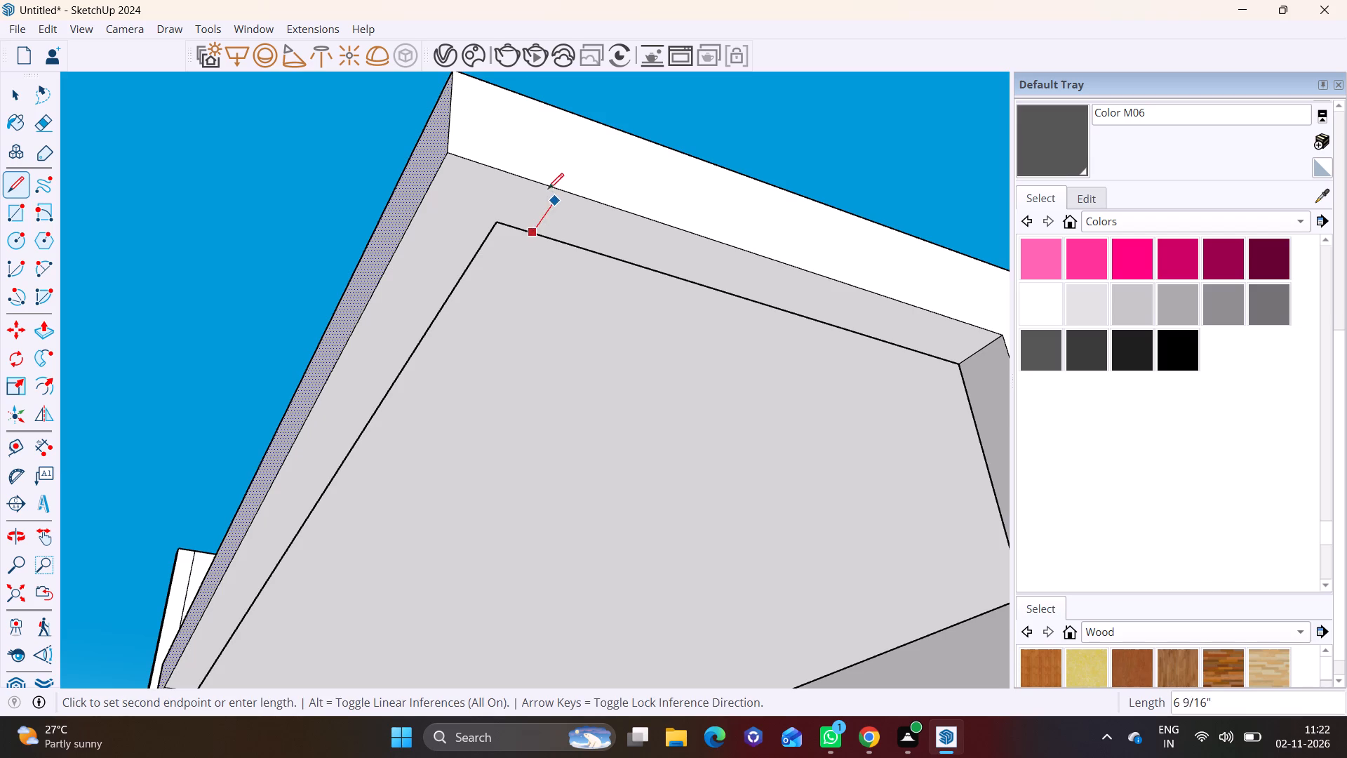
{"action": "left_click", "coordinate": [563, 185]}
{"action": "key", "text": "space"}
{"action": "left_click", "coordinate": [17, 176]}
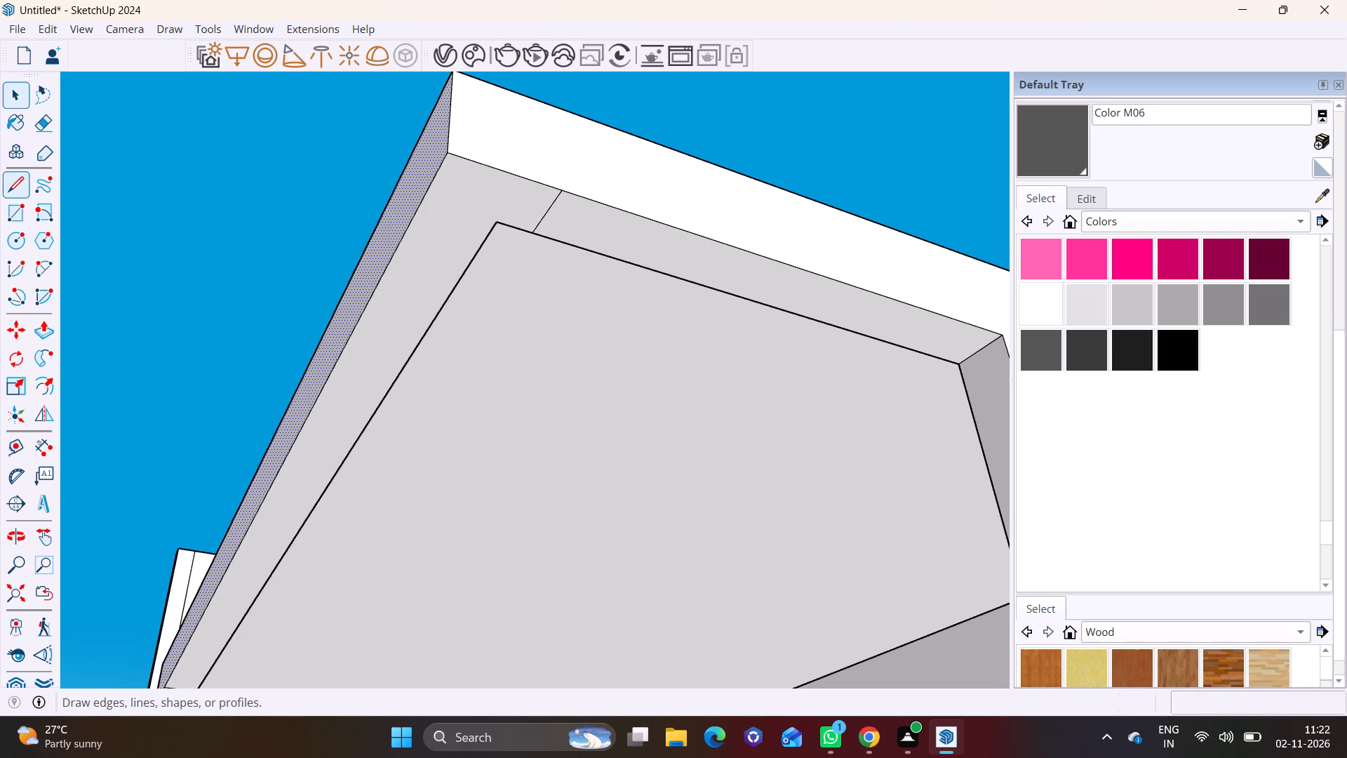
{"action": "left_click", "coordinate": [482, 239]}
{"action": "left_click", "coordinate": [417, 215]}
{"action": "key", "text": "space"}
Extrude the corner patch about 9' 2 1/2" down to the lower beam to form a corner post.
{"action": "left_click", "coordinate": [472, 204]}
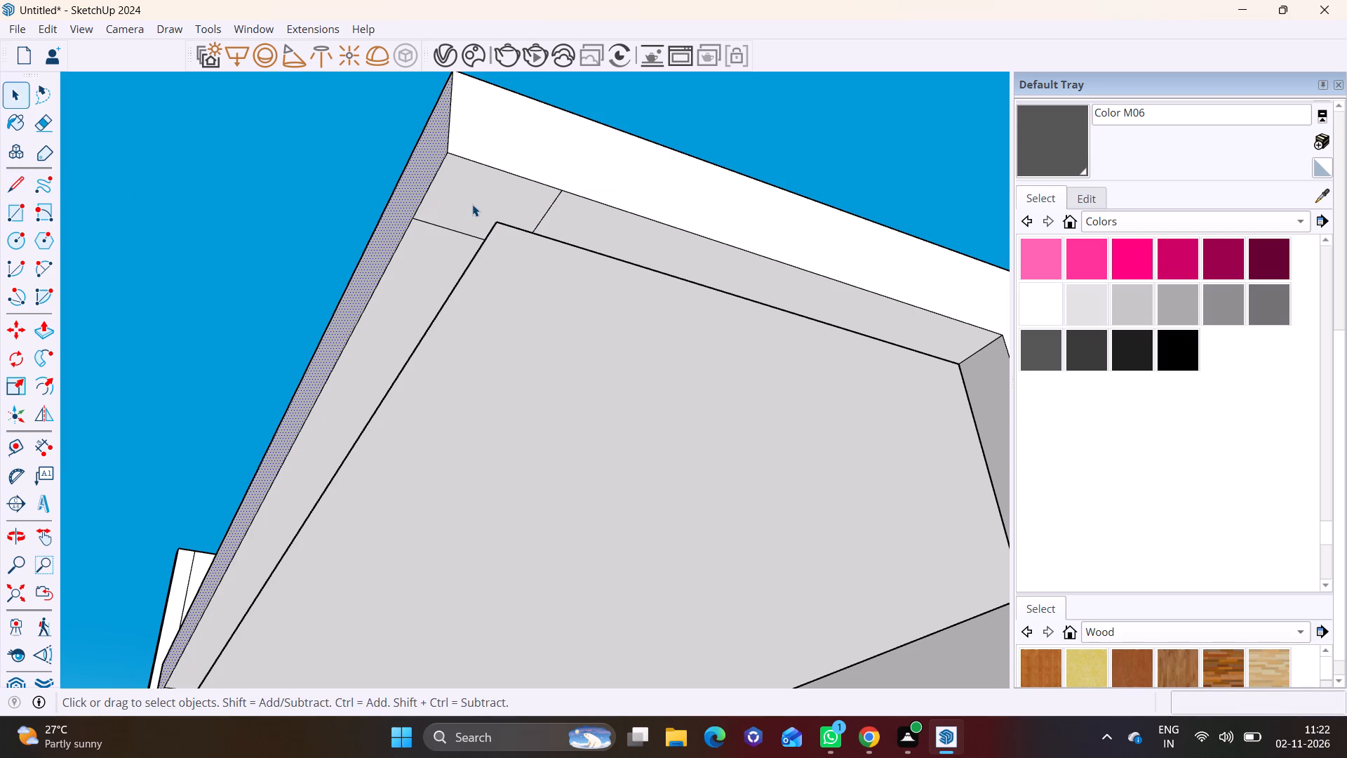
{"action": "left_click", "coordinate": [46, 325]}
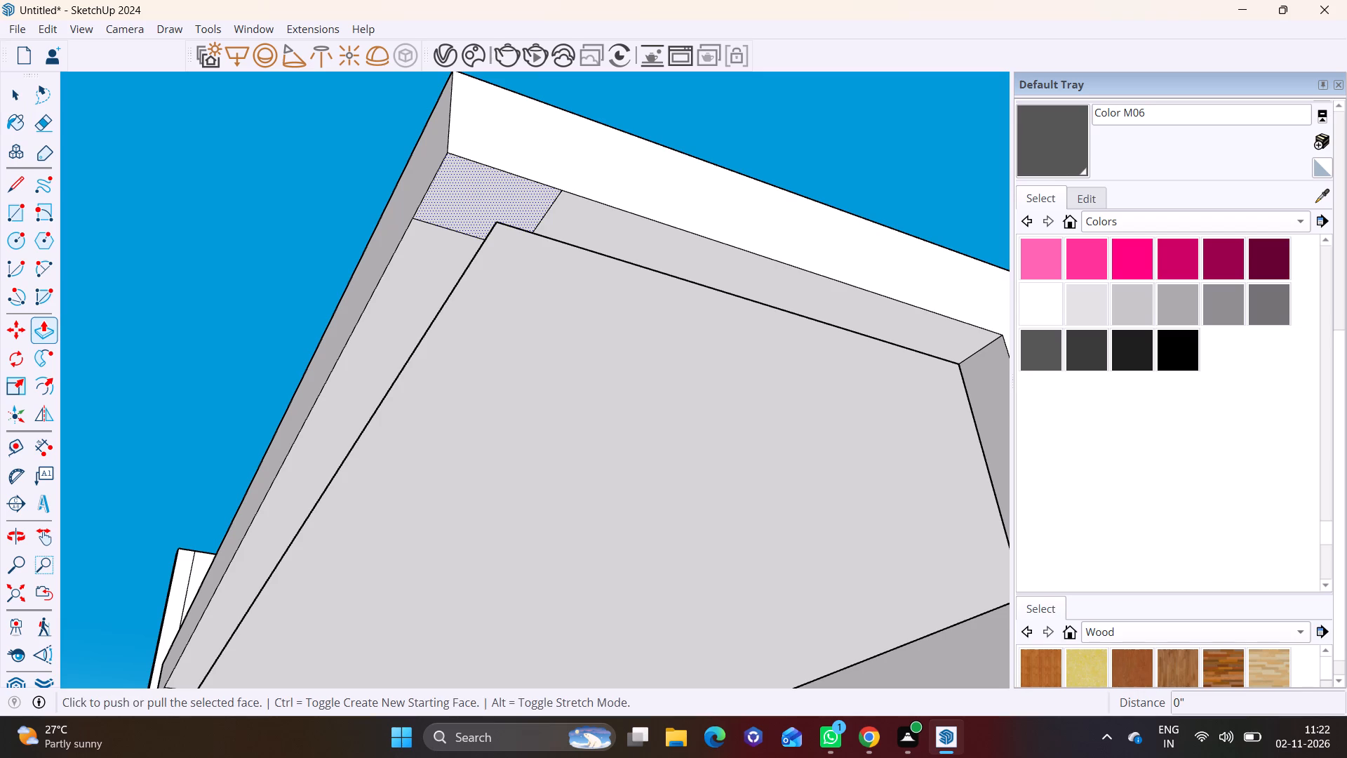
{"action": "left_click", "coordinate": [462, 186]}
{"action": "scroll", "coordinate": [467, 320], "scroll_direction": "down", "scroll_amount": 11}
{"action": "scroll", "coordinate": [502, 524], "scroll_direction": "down", "scroll_amount": 3}
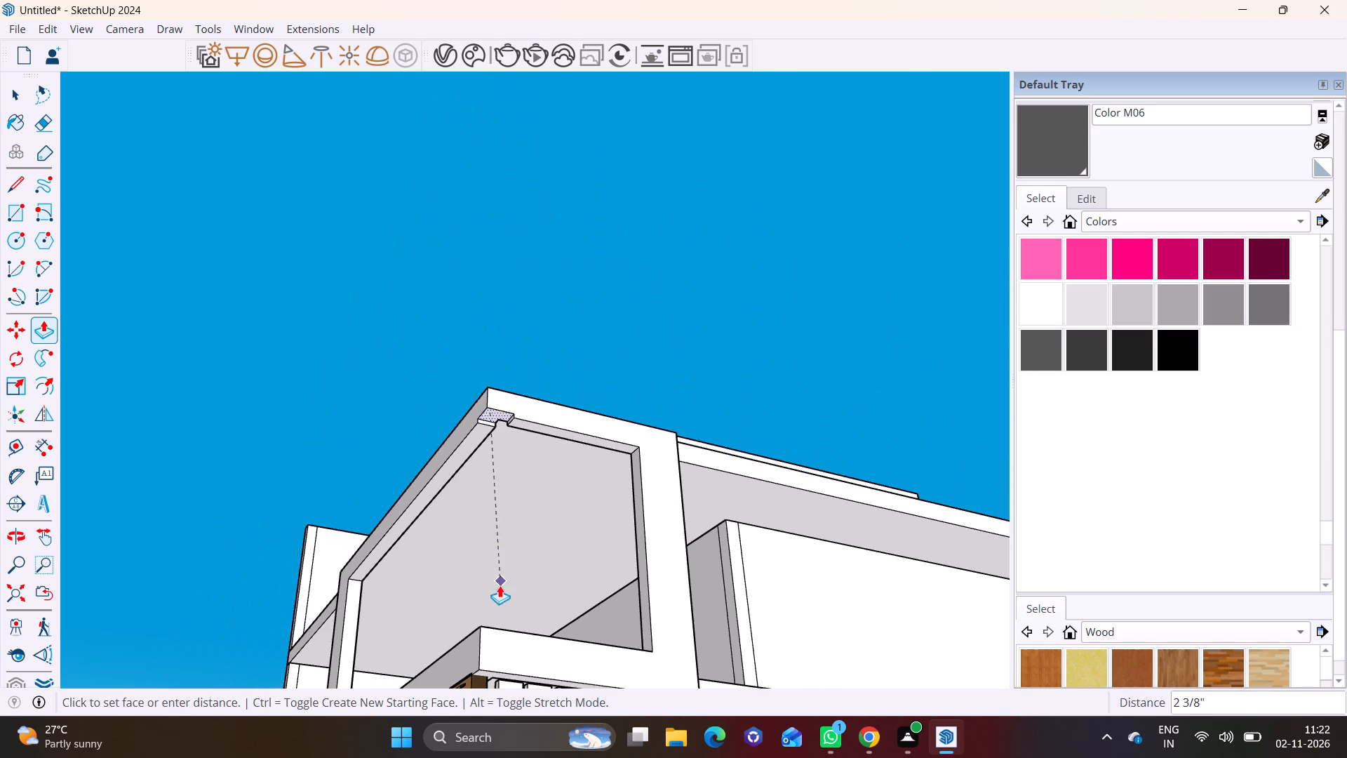
{"action": "middle_click_drag", "start_coordinate": [502, 572], "coordinate": [505, 504]}
{"action": "left_click", "coordinate": [506, 532]}
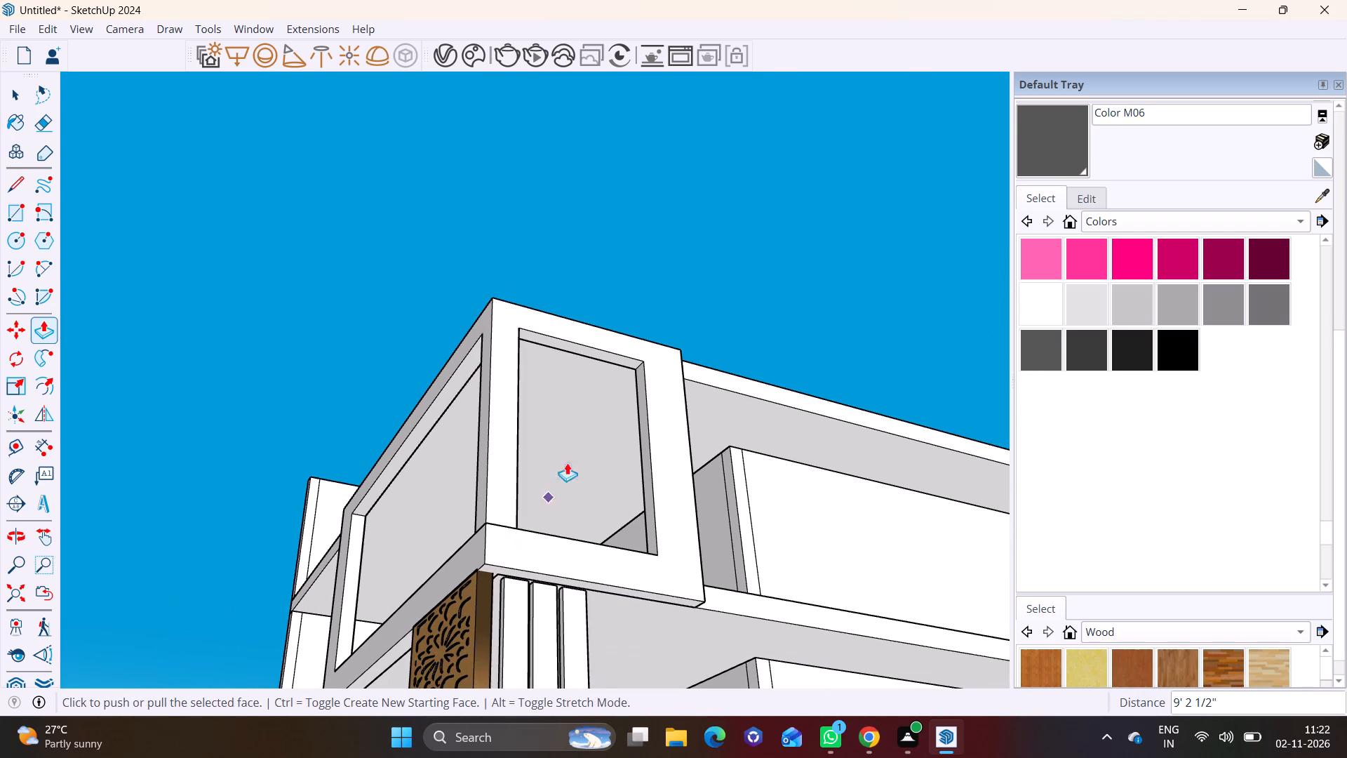
{"action": "middle_click_drag", "start_coordinate": [576, 454], "coordinate": [760, 672]}
{"action": "key", "text": "space"}
{"action": "left_click", "coordinate": [777, 327]}
Extrude the corner post's narrow inner face about 6 7/8" into the front opening.
{"action": "scroll", "coordinate": [654, 517], "scroll_direction": "up", "scroll_amount": 7}
{"action": "middle_click_drag", "start_coordinate": [641, 646], "coordinate": [584, 350], "text": "shift"}
{"action": "scroll", "coordinate": [553, 559], "scroll_direction": "up", "scroll_amount": 5}
{"action": "middle_click", "coordinate": [619, 554]}
{"action": "scroll", "coordinate": [619, 554], "scroll_direction": "down", "scroll_amount": 5}
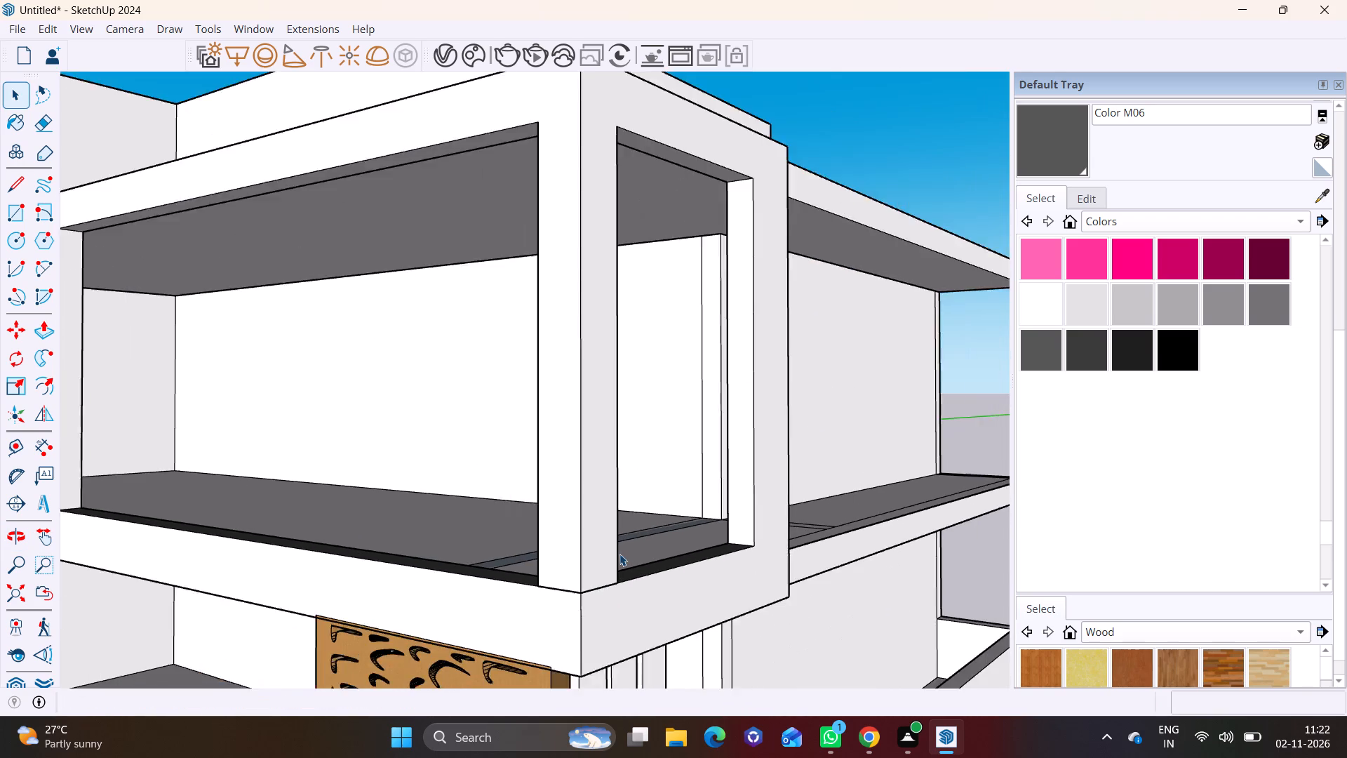
{"action": "scroll", "coordinate": [619, 554], "scroll_direction": "down", "scroll_amount": 6}
{"action": "middle_click_drag", "start_coordinate": [610, 515], "coordinate": [958, 521]}
{"action": "scroll", "coordinate": [865, 455], "scroll_direction": "up", "scroll_amount": 4}
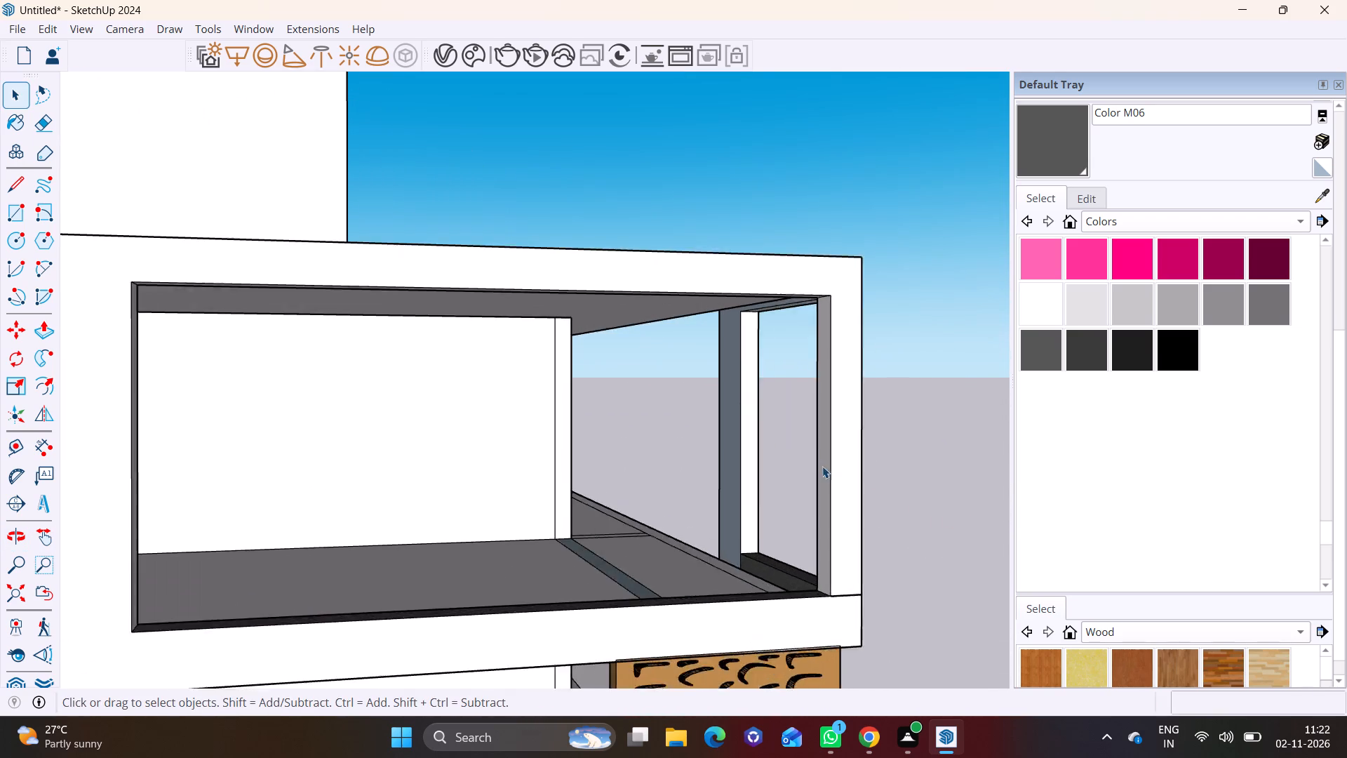
{"action": "scroll", "coordinate": [822, 466], "scroll_direction": "up", "scroll_amount": 3}
{"action": "left_click", "coordinate": [829, 445]}
{"action": "left_click", "coordinate": [46, 326]}
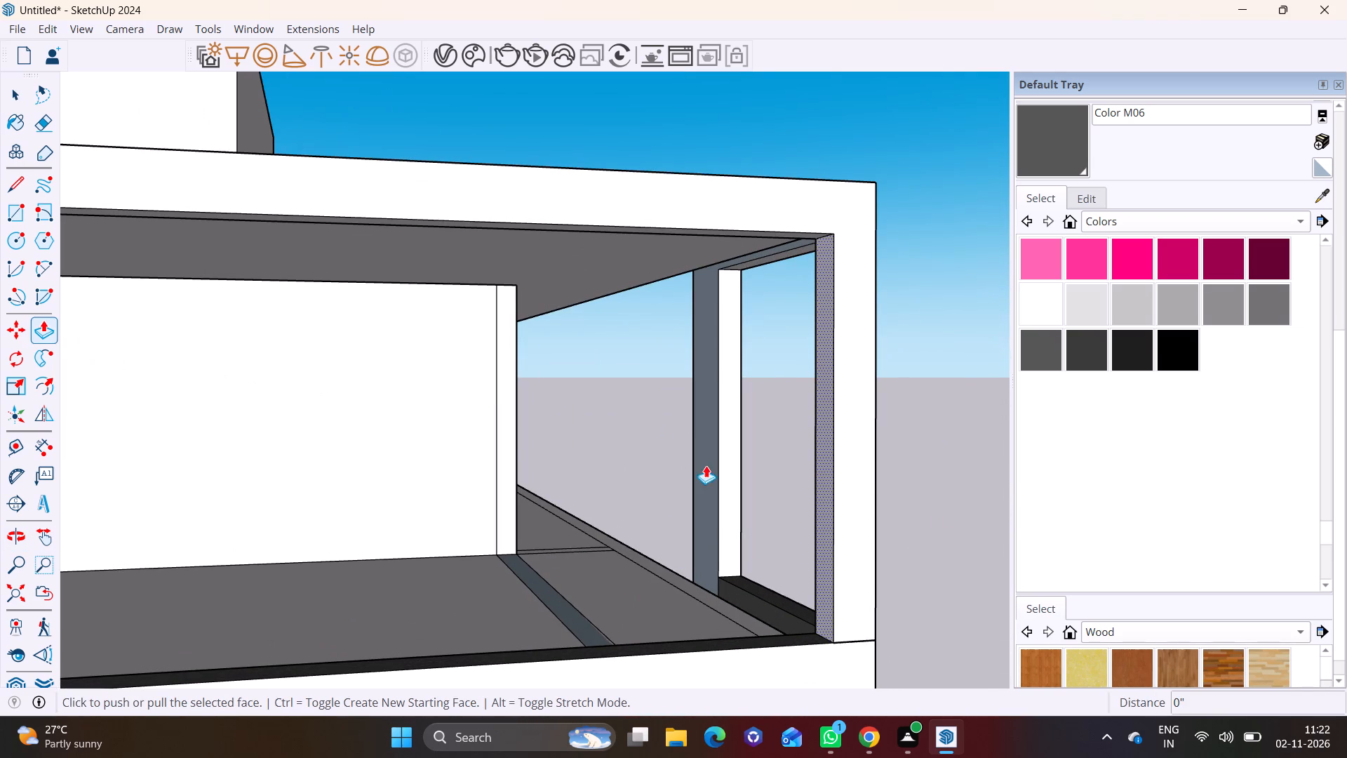
{"action": "left_click", "coordinate": [829, 456]}
{"action": "left_click", "coordinate": [805, 455]}
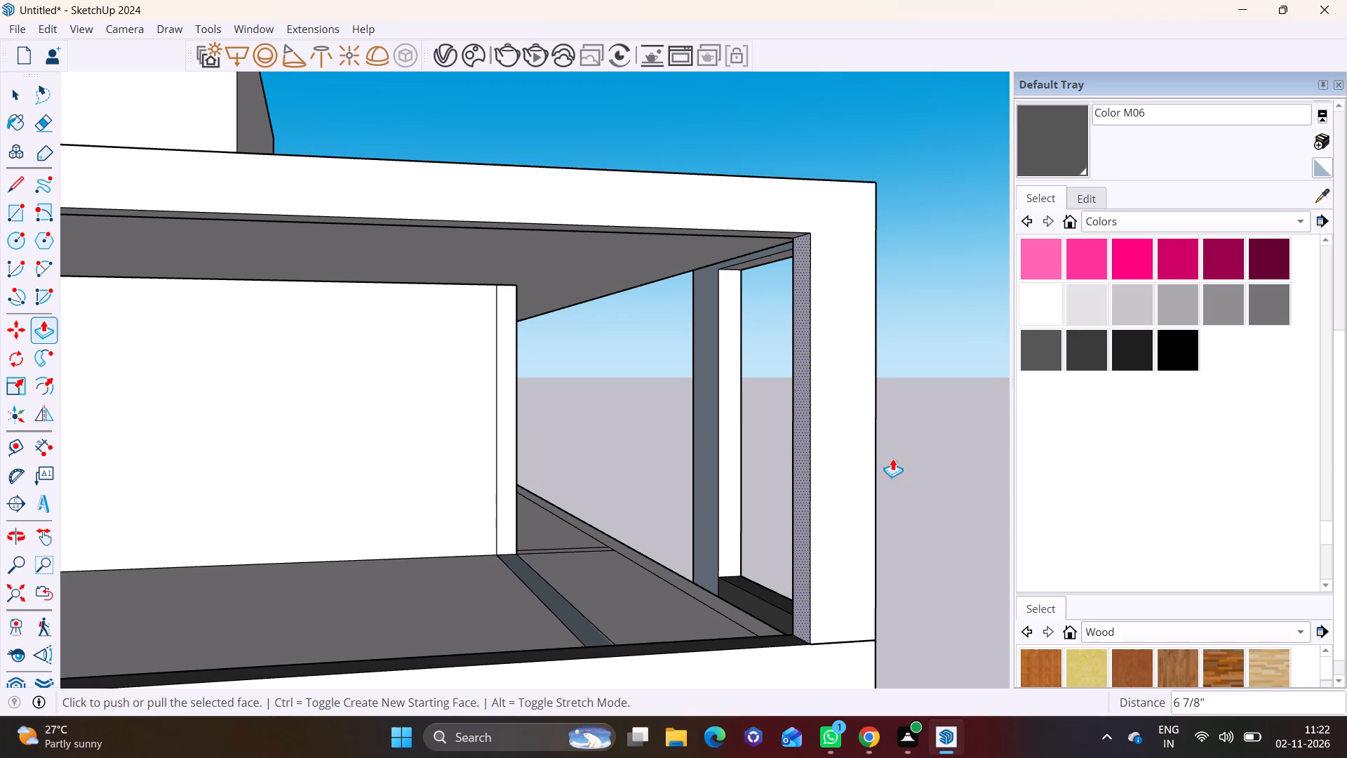
Extrude the corner post's other inner face about 3 3/16" into the balcony's side opening.
{"action": "middle_click_drag", "start_coordinate": [904, 454], "coordinate": [418, 491]}
{"action": "middle_click_drag", "start_coordinate": [309, 423], "coordinate": [710, 406]}
{"action": "middle_click_drag", "start_coordinate": [686, 418], "coordinate": [441, 446]}
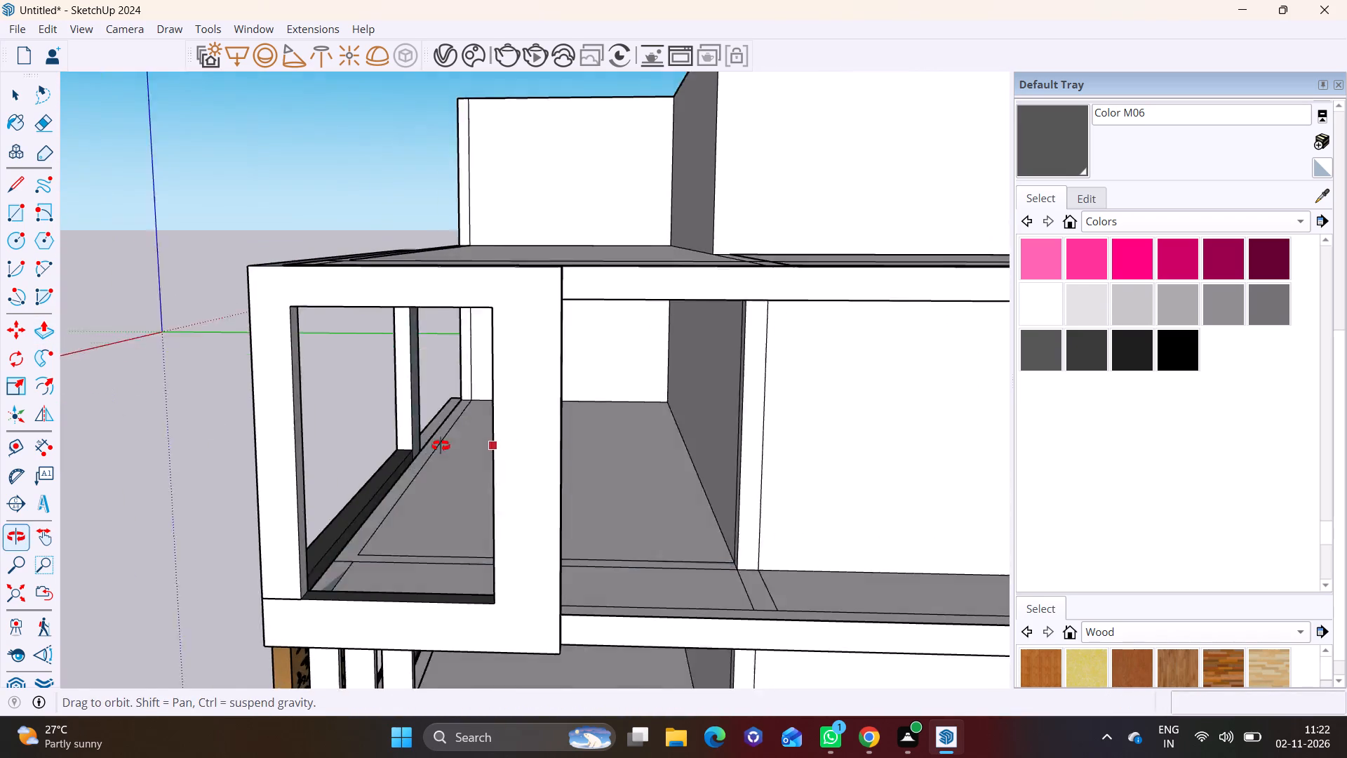
{"action": "middle_click_drag", "start_coordinate": [441, 446], "coordinate": [418, 446]}
{"action": "scroll", "coordinate": [288, 471], "scroll_direction": "up", "scroll_amount": 8}
{"action": "key", "text": "space"}
{"action": "left_click", "coordinate": [274, 451]}
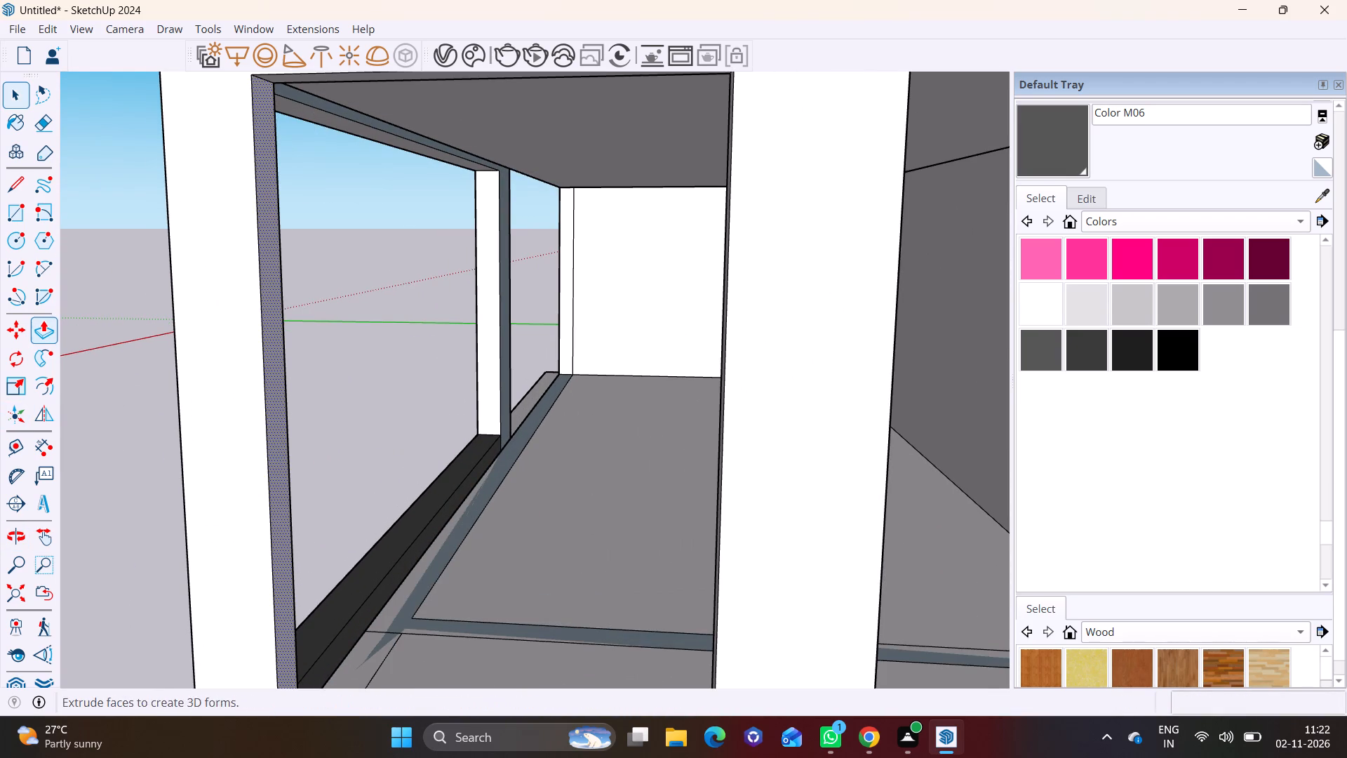
{"action": "left_click", "coordinate": [39, 335]}
{"action": "left_click", "coordinate": [285, 415]}
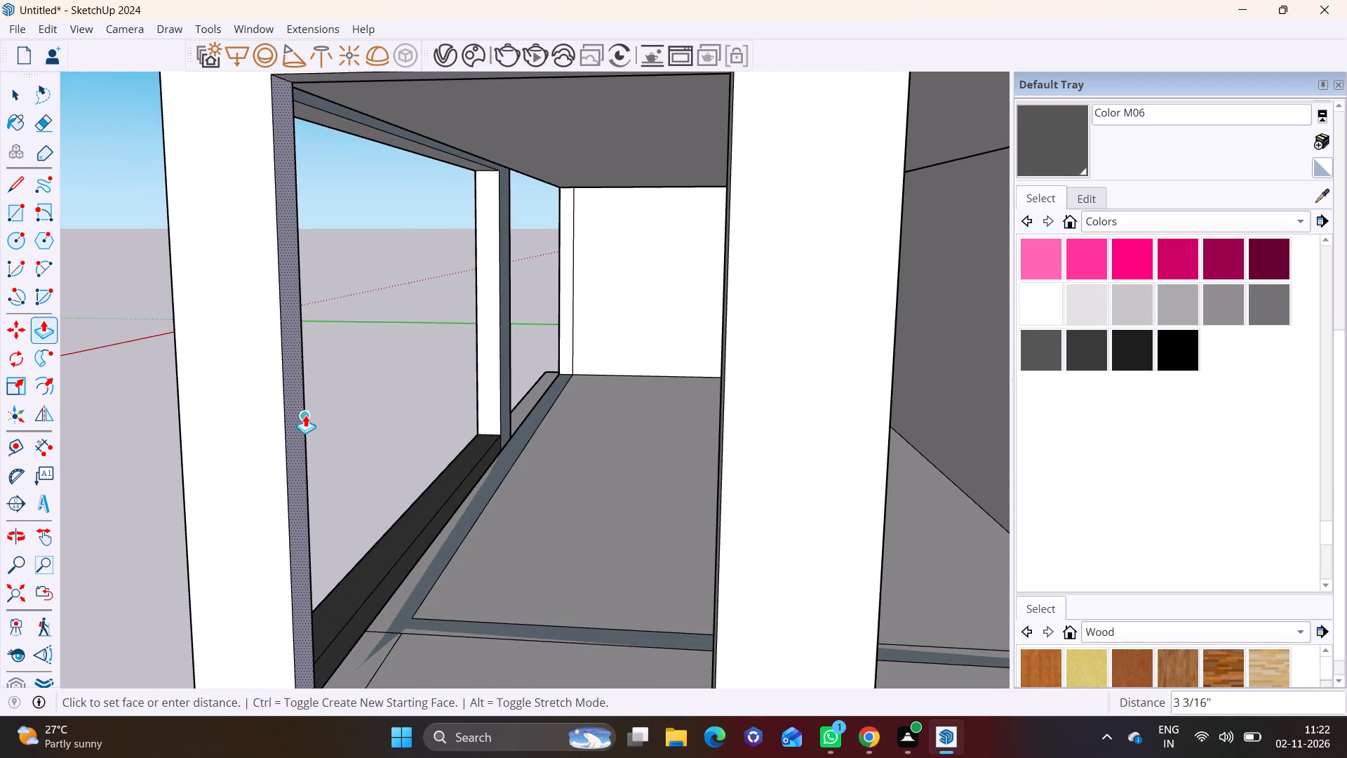
{"action": "left_click", "coordinate": [305, 415]}
{"action": "key", "text": "space"}
{"action": "left_click", "coordinate": [99, 432]}
Examine the upper balcony frame from the side, the front and below, including the adjoining bay and the inner post faces.
{"action": "scroll", "coordinate": [100, 432], "scroll_direction": "down", "scroll_amount": 7}
{"action": "middle_click_drag", "start_coordinate": [141, 450], "coordinate": [415, 451]}
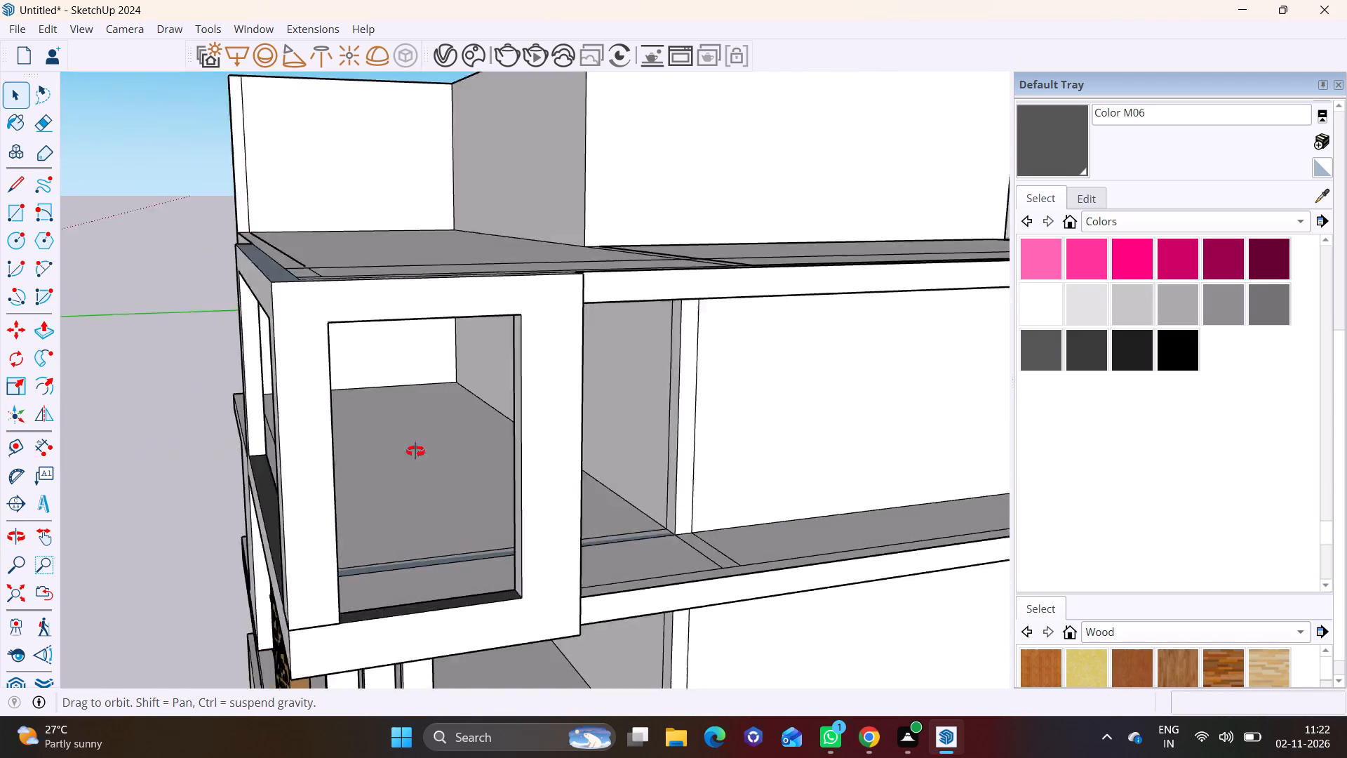
{"action": "middle_click_drag", "start_coordinate": [415, 451], "coordinate": [535, 438]}
{"action": "middle_click_drag", "start_coordinate": [283, 421], "coordinate": [615, 457], "text": "shift"}
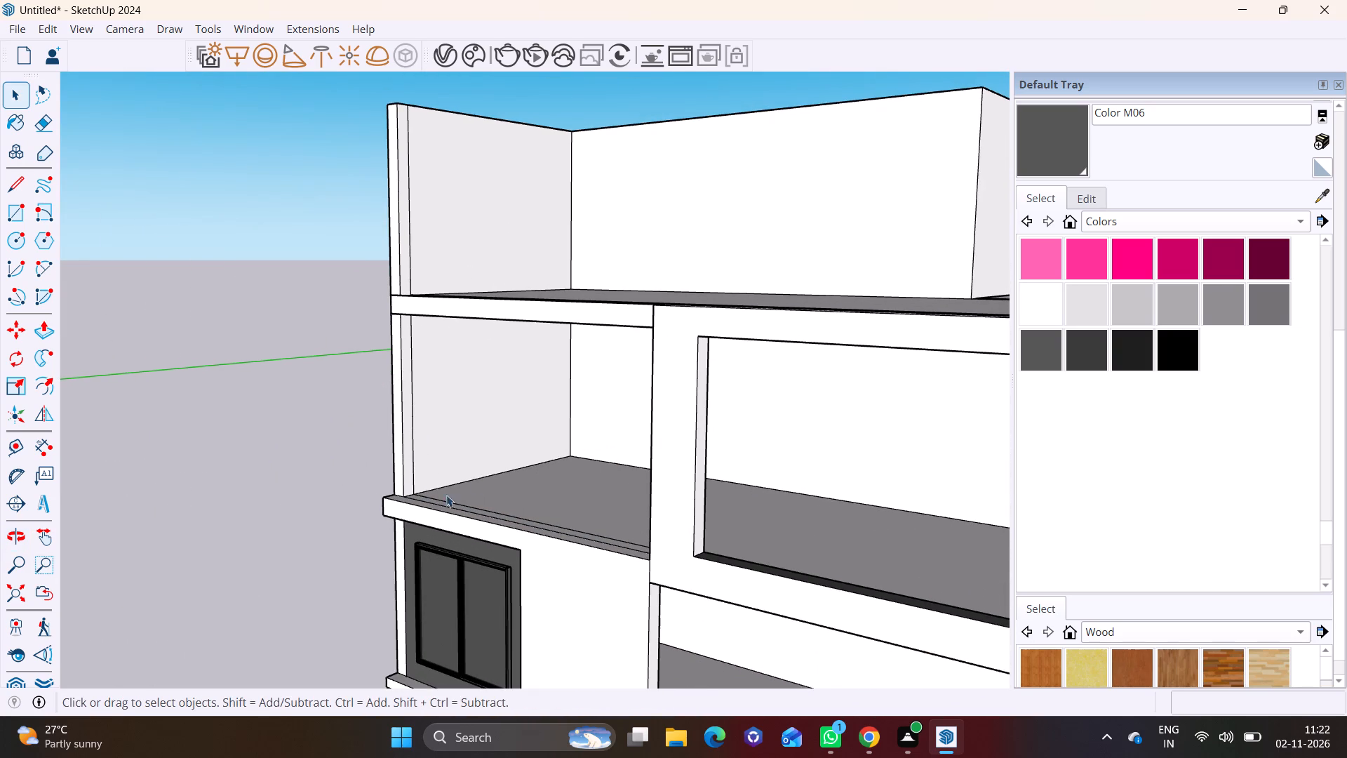
{"action": "middle_click_drag", "start_coordinate": [473, 502], "coordinate": [638, 448]}
{"action": "scroll", "coordinate": [586, 452], "scroll_direction": "up", "scroll_amount": 1}
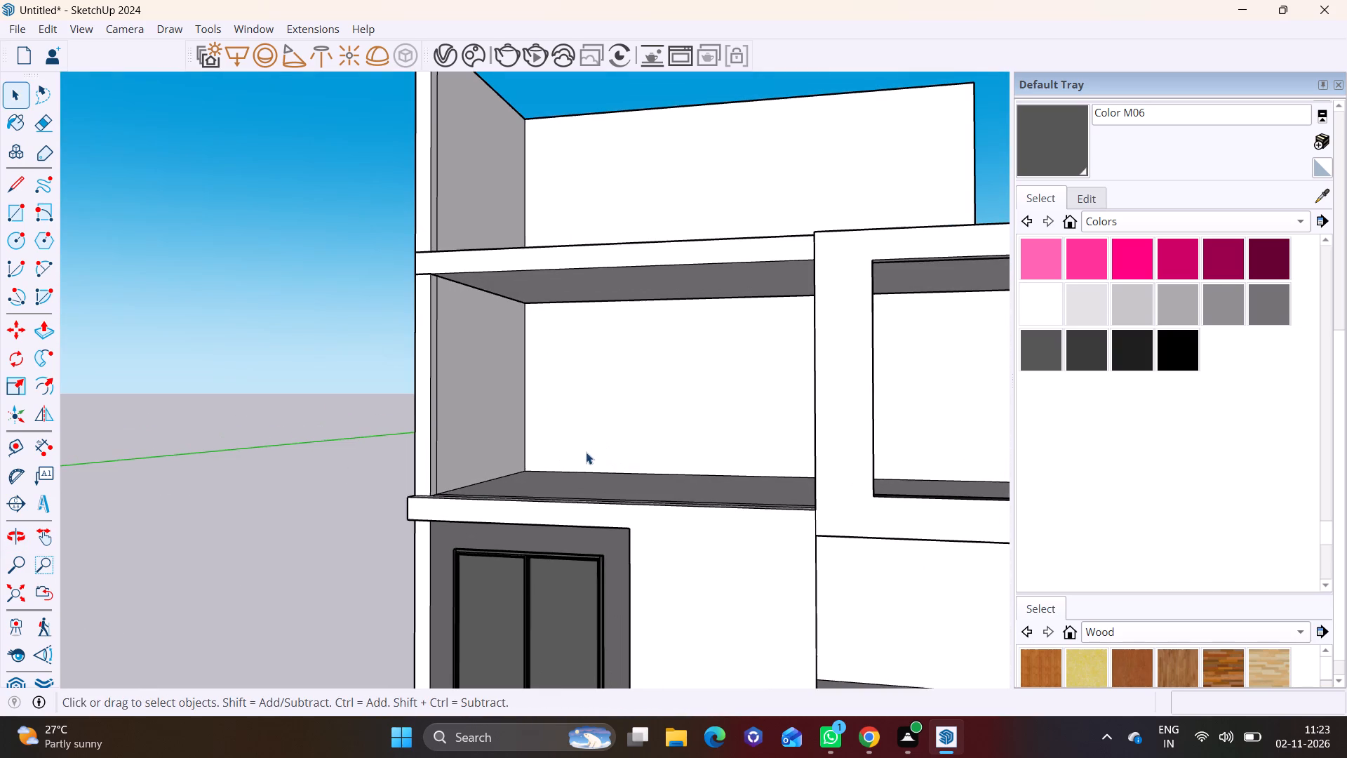
{"action": "middle_click_drag", "start_coordinate": [586, 452], "coordinate": [575, 481], "text": "shift"}
{"action": "scroll", "coordinate": [582, 452], "scroll_direction": "up", "scroll_amount": 1, "text": "shift"}
{"action": "middle_click_drag", "start_coordinate": [580, 521], "coordinate": [579, 522]}
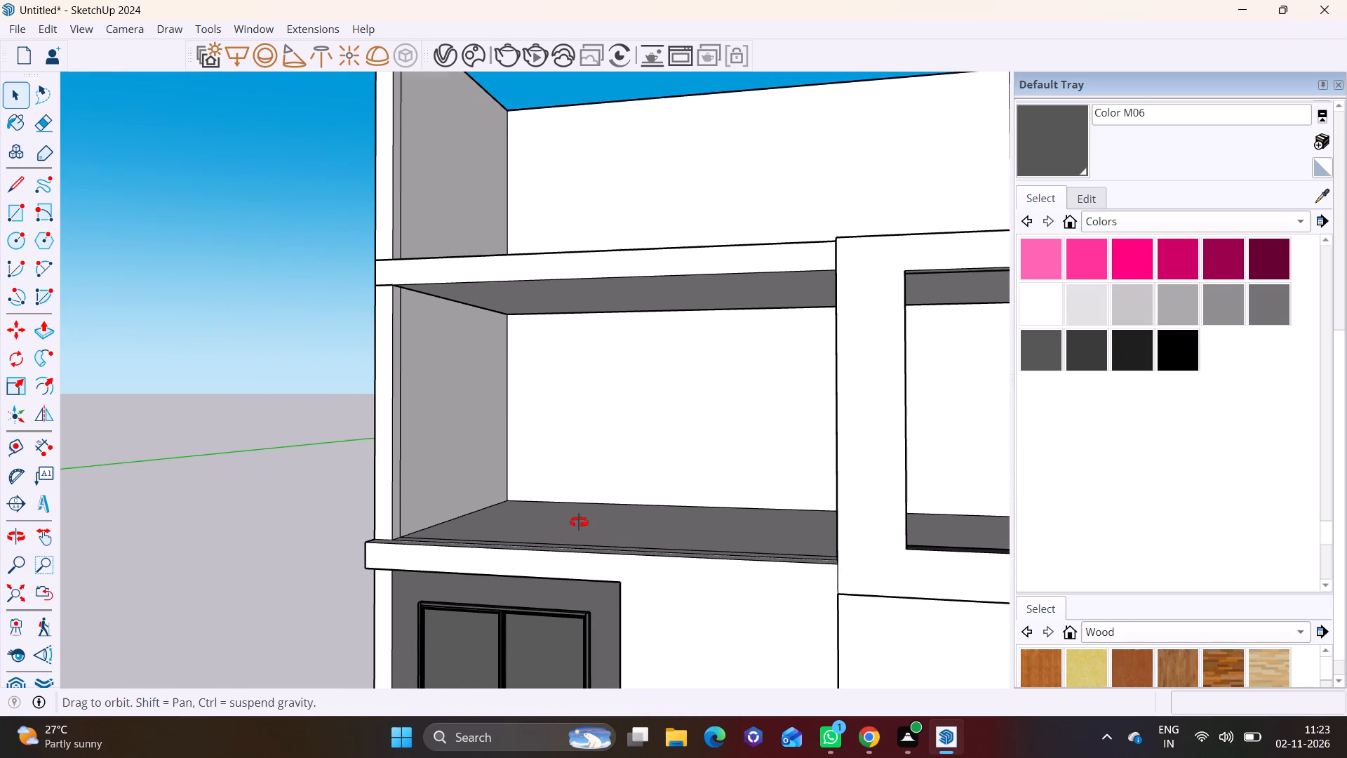
{"action": "middle_click_drag", "start_coordinate": [579, 522], "coordinate": [431, 543]}
{"action": "scroll", "coordinate": [495, 497], "scroll_direction": "up", "scroll_amount": 2}
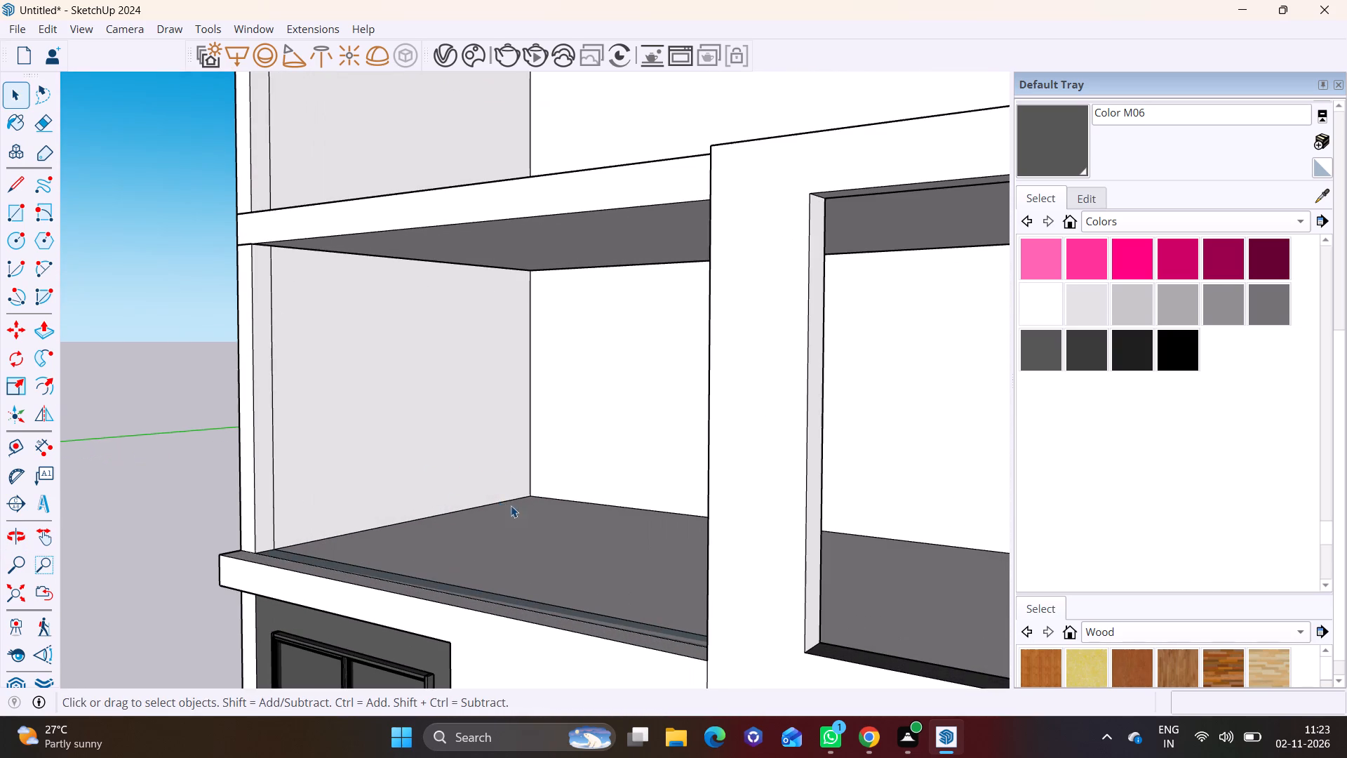
{"action": "middle_click_drag", "start_coordinate": [497, 501], "coordinate": [501, 338], "text": "shift"}
{"action": "scroll", "coordinate": [501, 338], "scroll_direction": "up", "scroll_amount": 1, "text": "shift"}
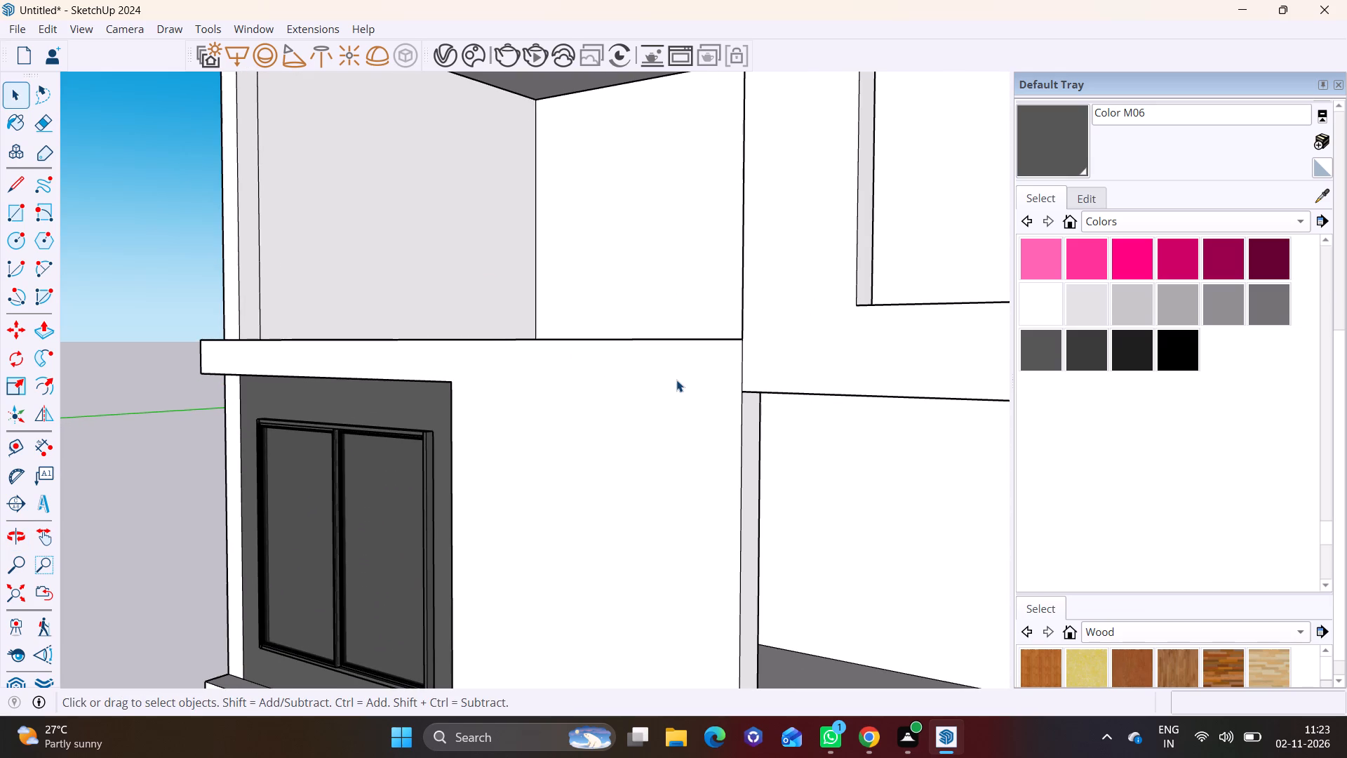
{"action": "middle_click_drag", "start_coordinate": [692, 380], "coordinate": [440, 394]}
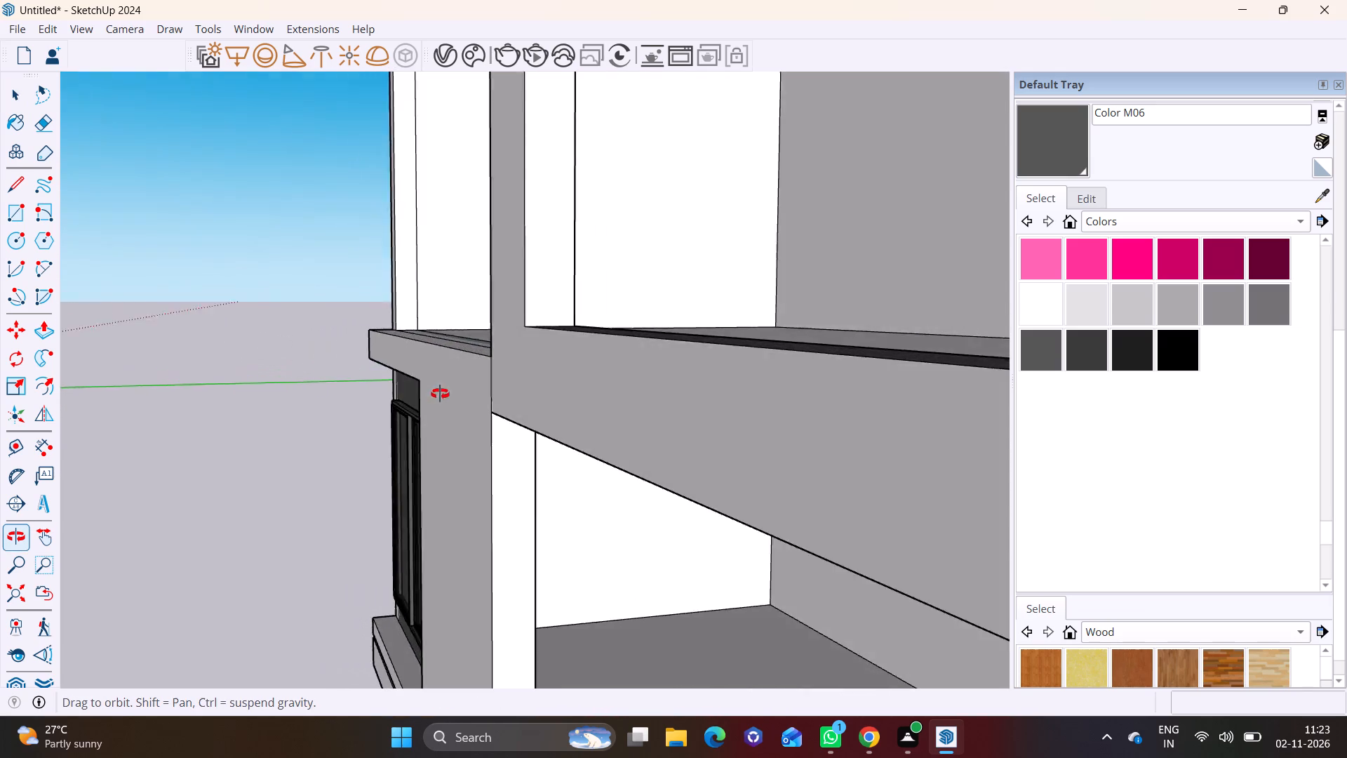
{"action": "middle_click_drag", "start_coordinate": [440, 394], "coordinate": [431, 392]}
{"action": "scroll", "coordinate": [575, 298], "scroll_direction": "down", "scroll_amount": 5}
{"action": "middle_click_drag", "start_coordinate": [589, 267], "coordinate": [565, 307]}
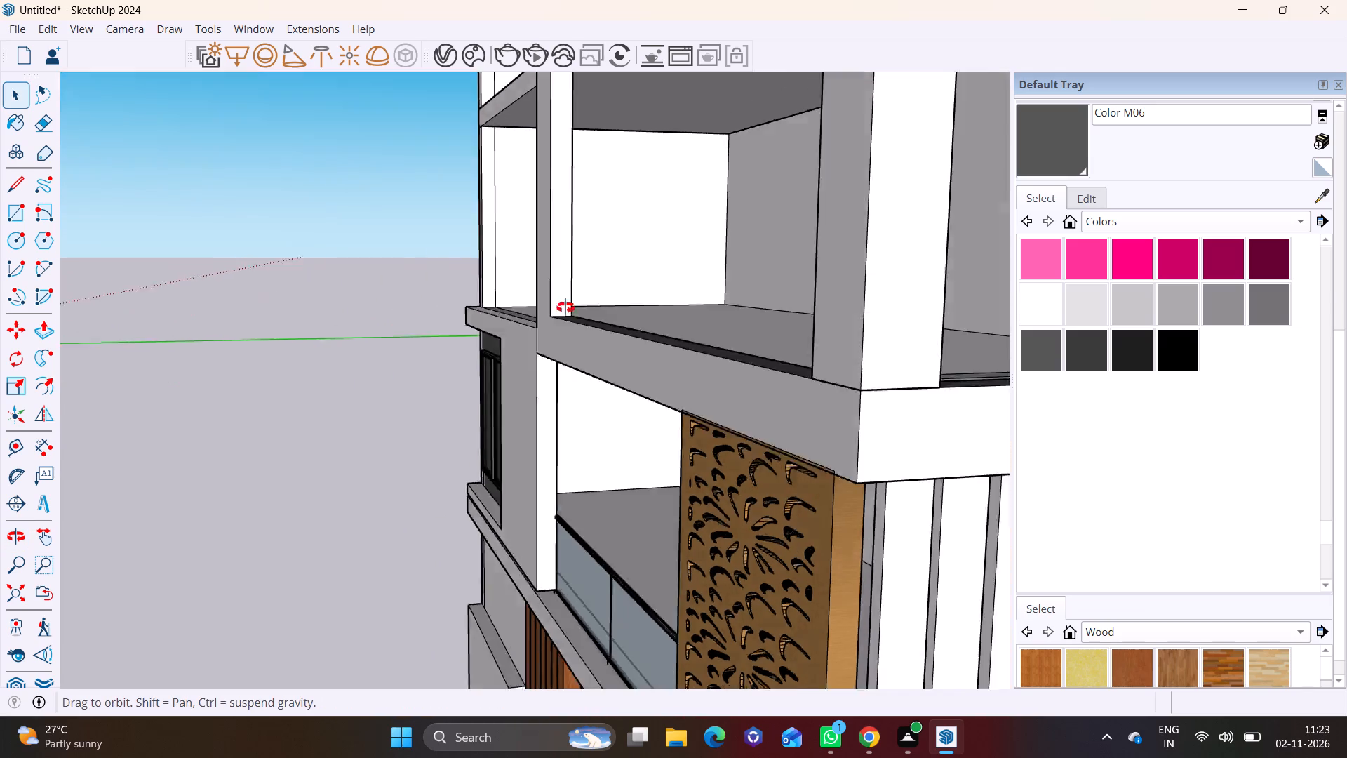
{"action": "middle_click_drag", "start_coordinate": [565, 307], "coordinate": [413, 332]}
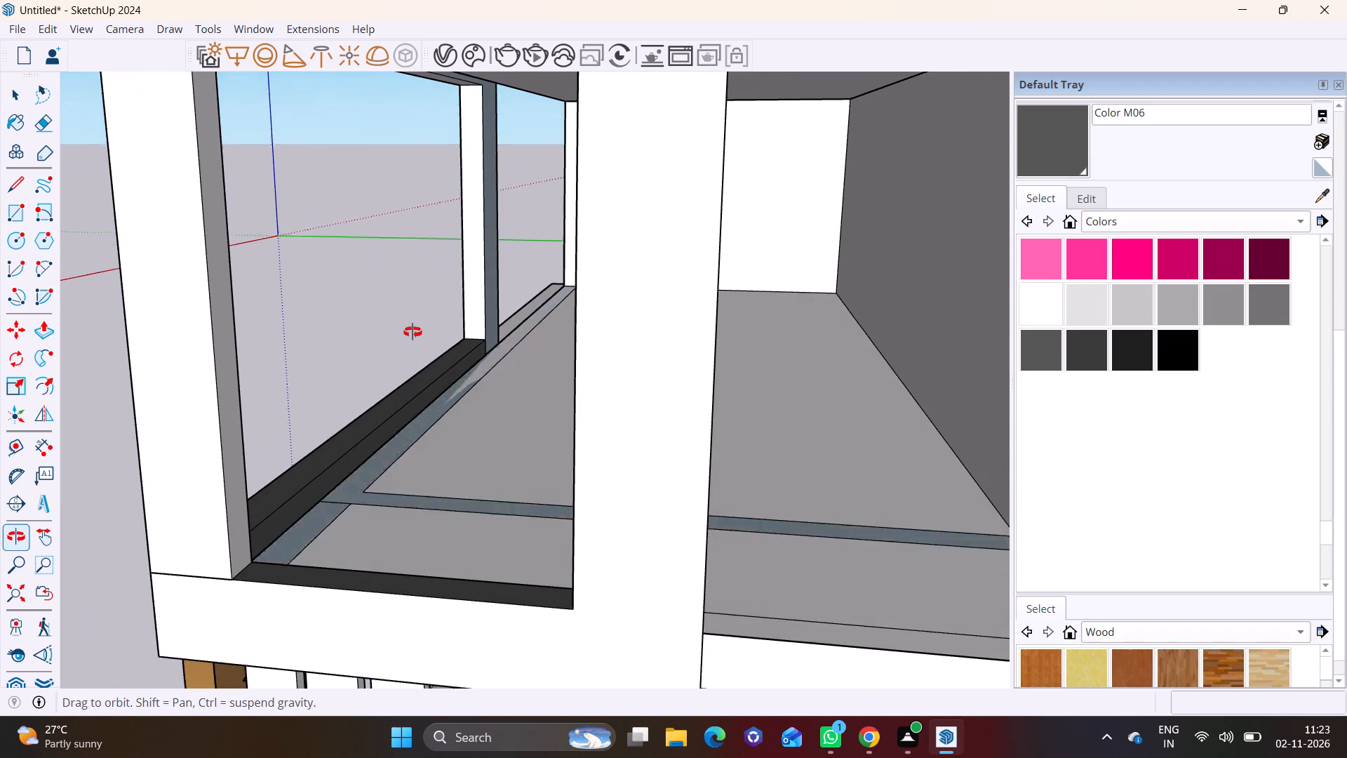
{"action": "middle_click_drag", "start_coordinate": [413, 332], "coordinate": [420, 335]}
{"action": "middle_click_drag", "start_coordinate": [457, 286], "coordinate": [480, 291]}
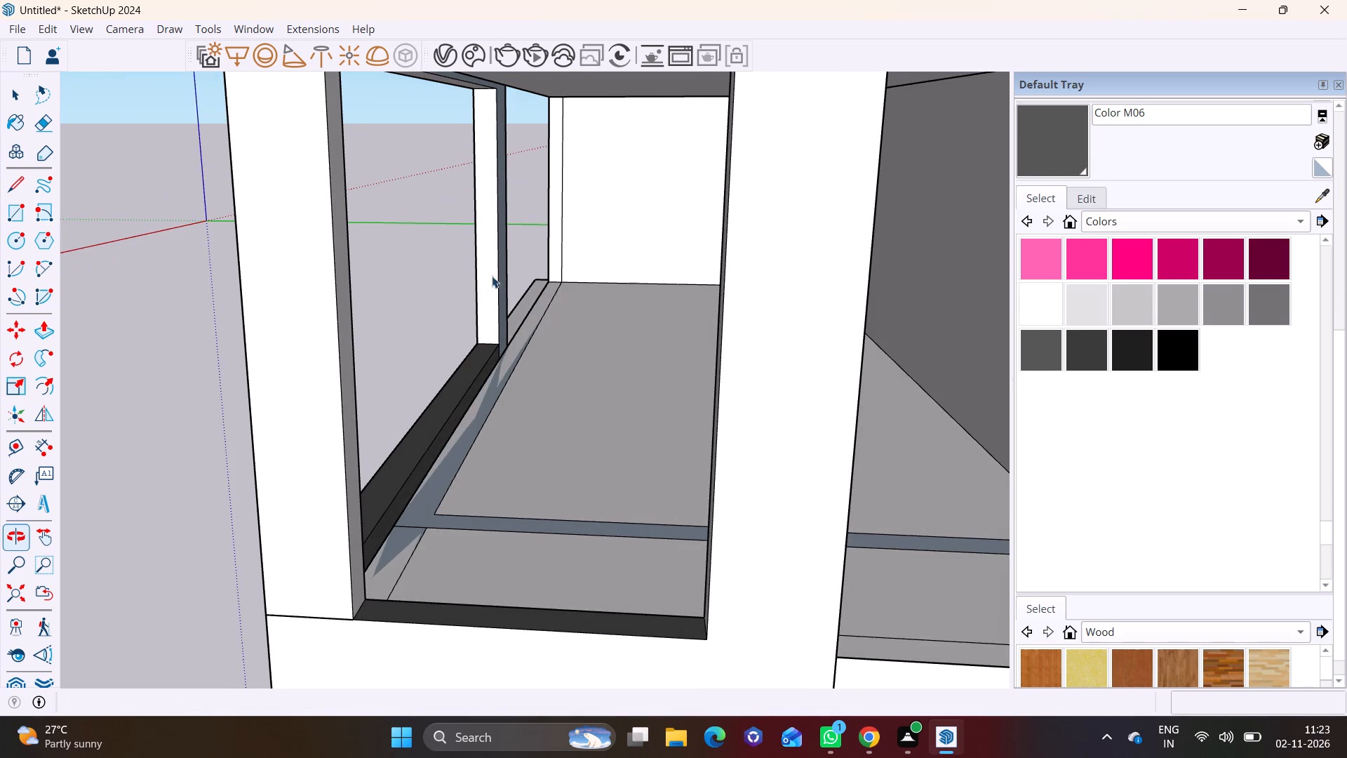
Extrude the rear faces of the front opening's posts inward in successive pulls, with the last pull about 1' 4 1/4".
{"action": "scroll", "coordinate": [497, 271], "scroll_direction": "up", "scroll_amount": 3}
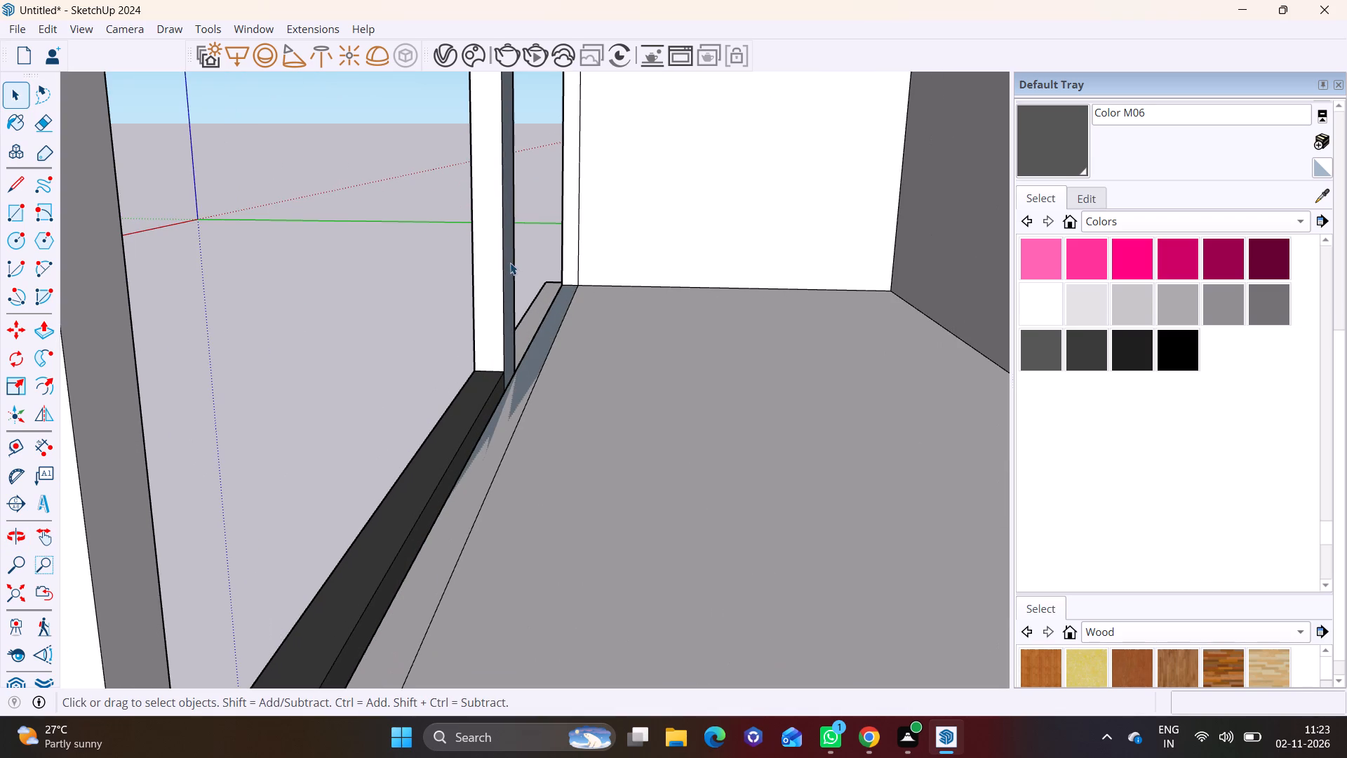
{"action": "left_click", "coordinate": [511, 262]}
{"action": "left_click", "coordinate": [42, 327]}
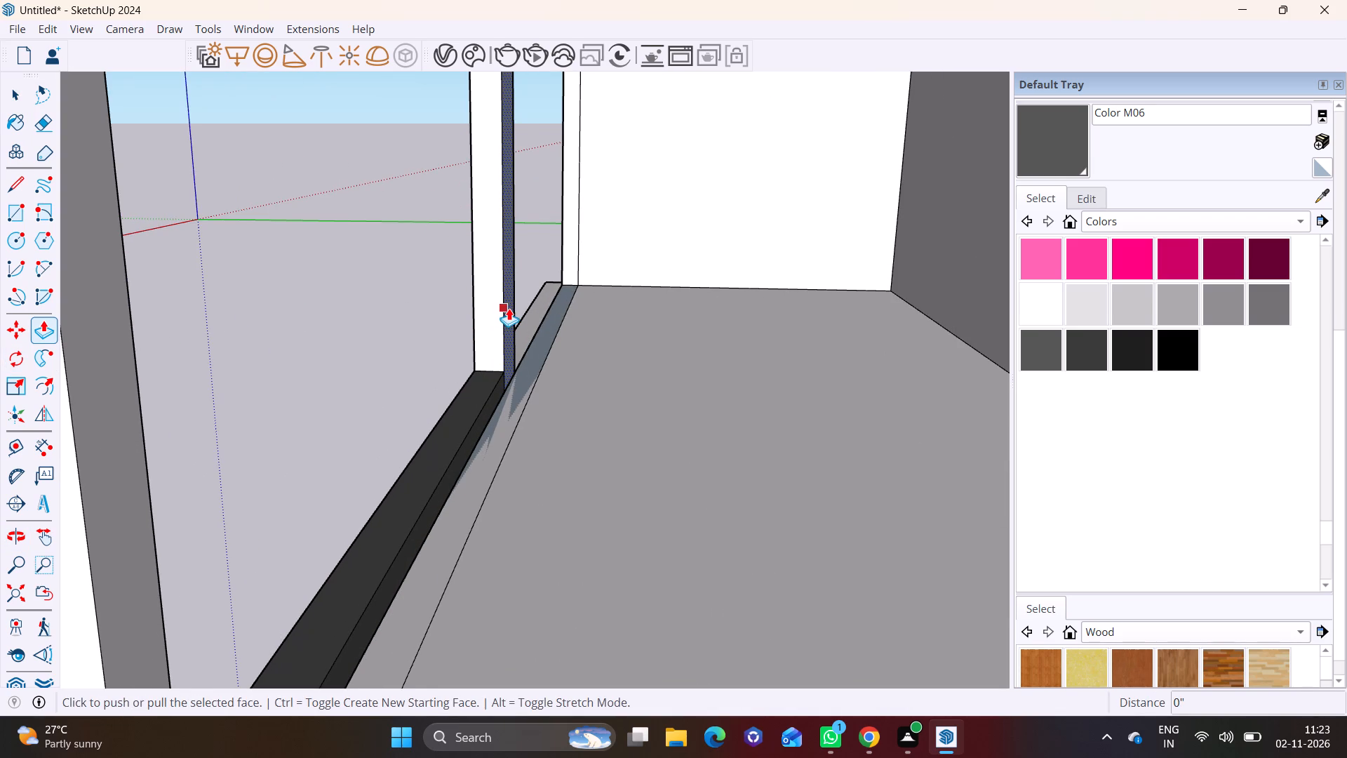
{"action": "left_click", "coordinate": [509, 308]}
{"action": "left_click", "coordinate": [634, 317]}
{"action": "left_click", "coordinate": [536, 305]}
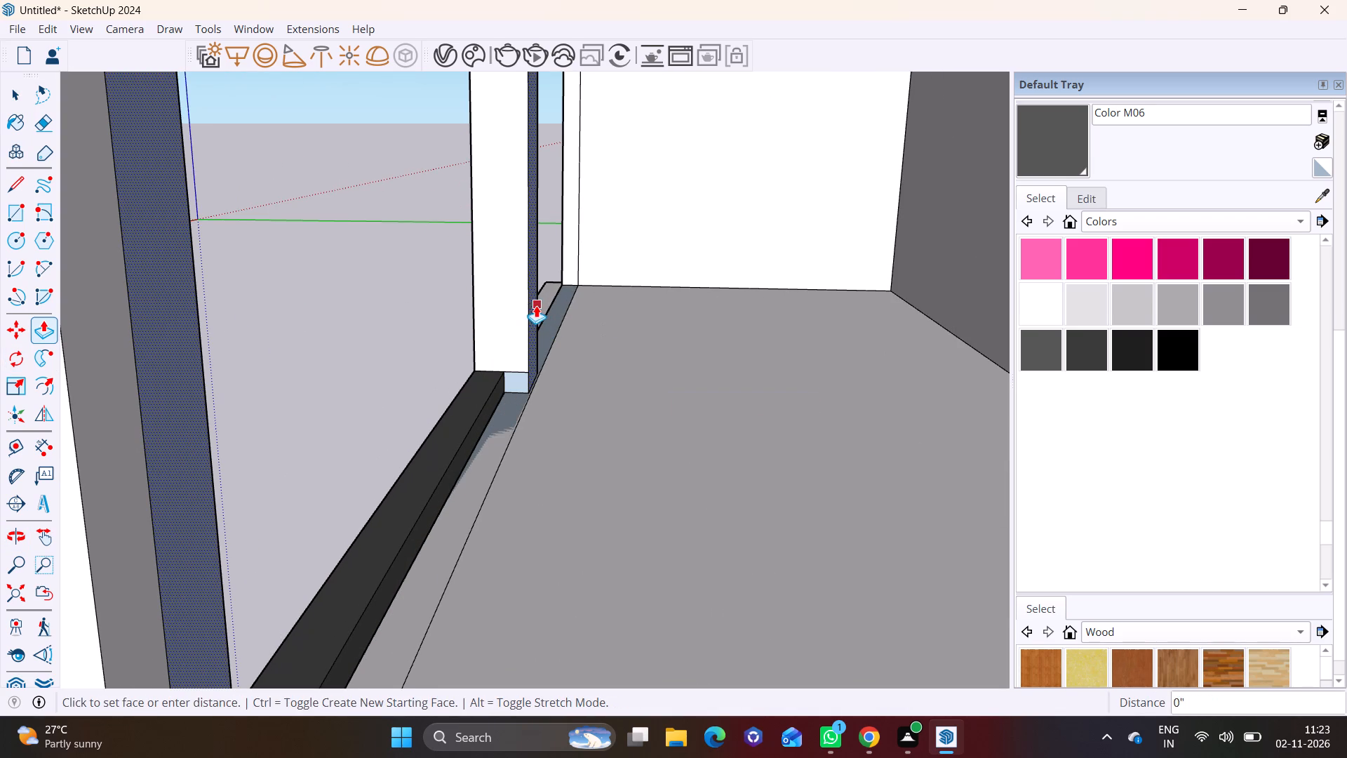
{"action": "left_click", "coordinate": [602, 306]}
{"action": "left_click", "coordinate": [532, 307]}
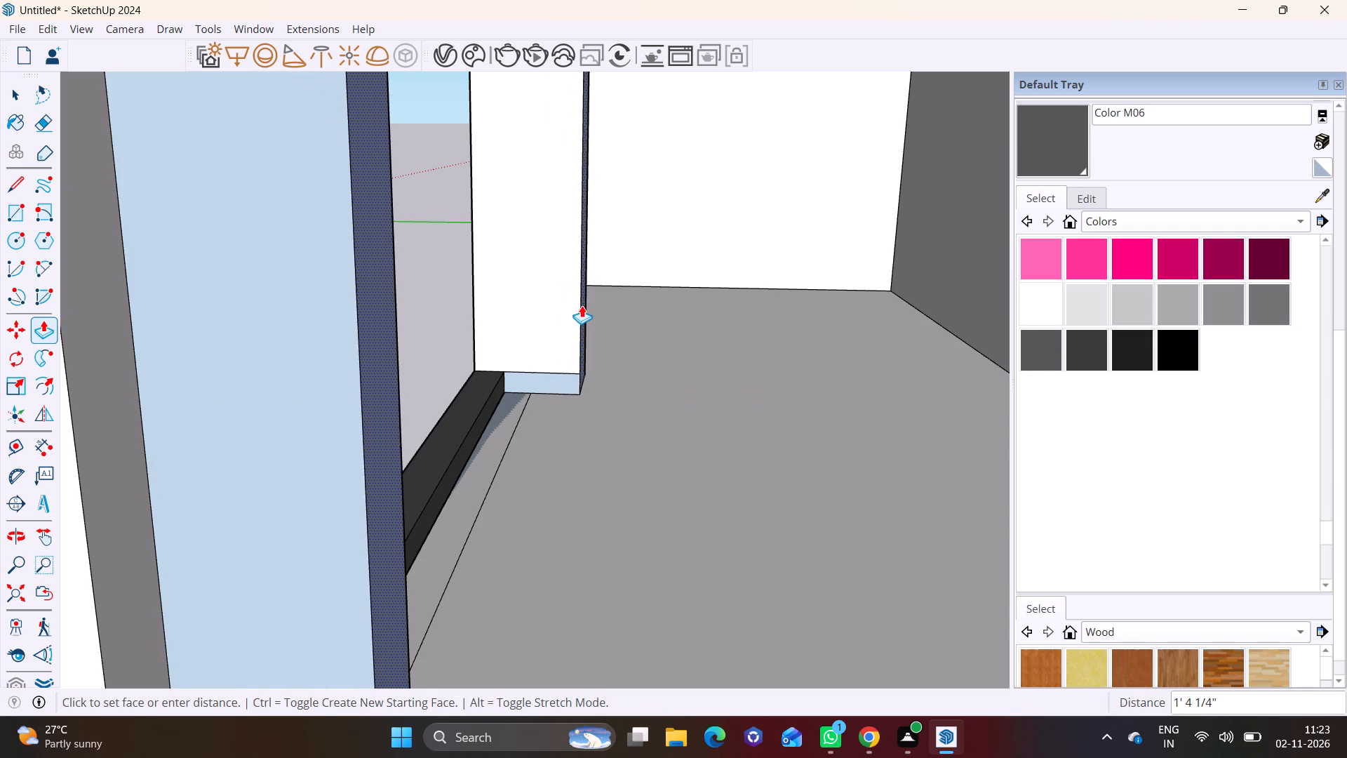
{"action": "left_click", "coordinate": [586, 305]}
{"action": "key", "text": "space"}
{"action": "left_click", "coordinate": [436, 309]}
Paint the blue-grey face at the foot of the far front post's inward extension white with Color M00.
{"action": "scroll", "coordinate": [454, 326], "scroll_direction": "down", "scroll_amount": 6}
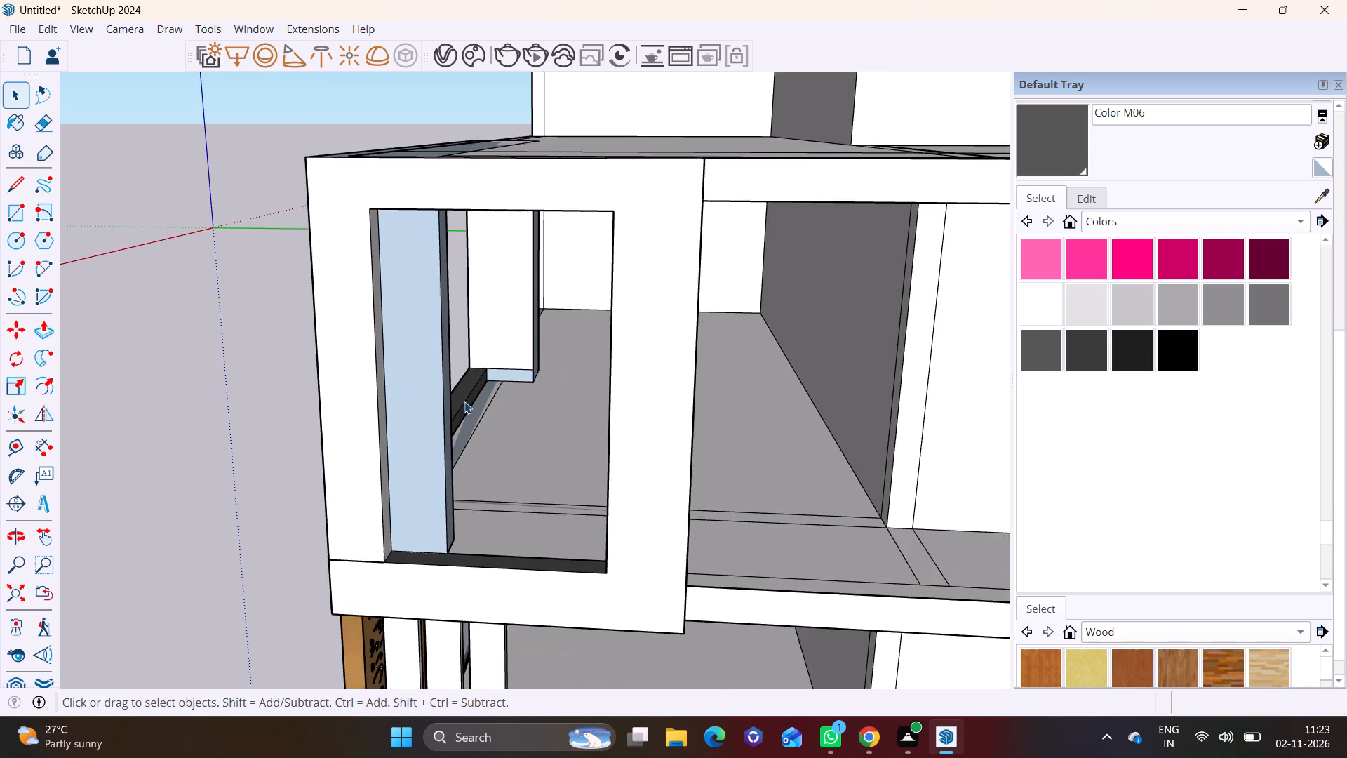
{"action": "middle_click_drag", "start_coordinate": [467, 402], "coordinate": [879, 373]}
{"action": "scroll", "coordinate": [440, 326], "scroll_direction": "up", "scroll_amount": 11}
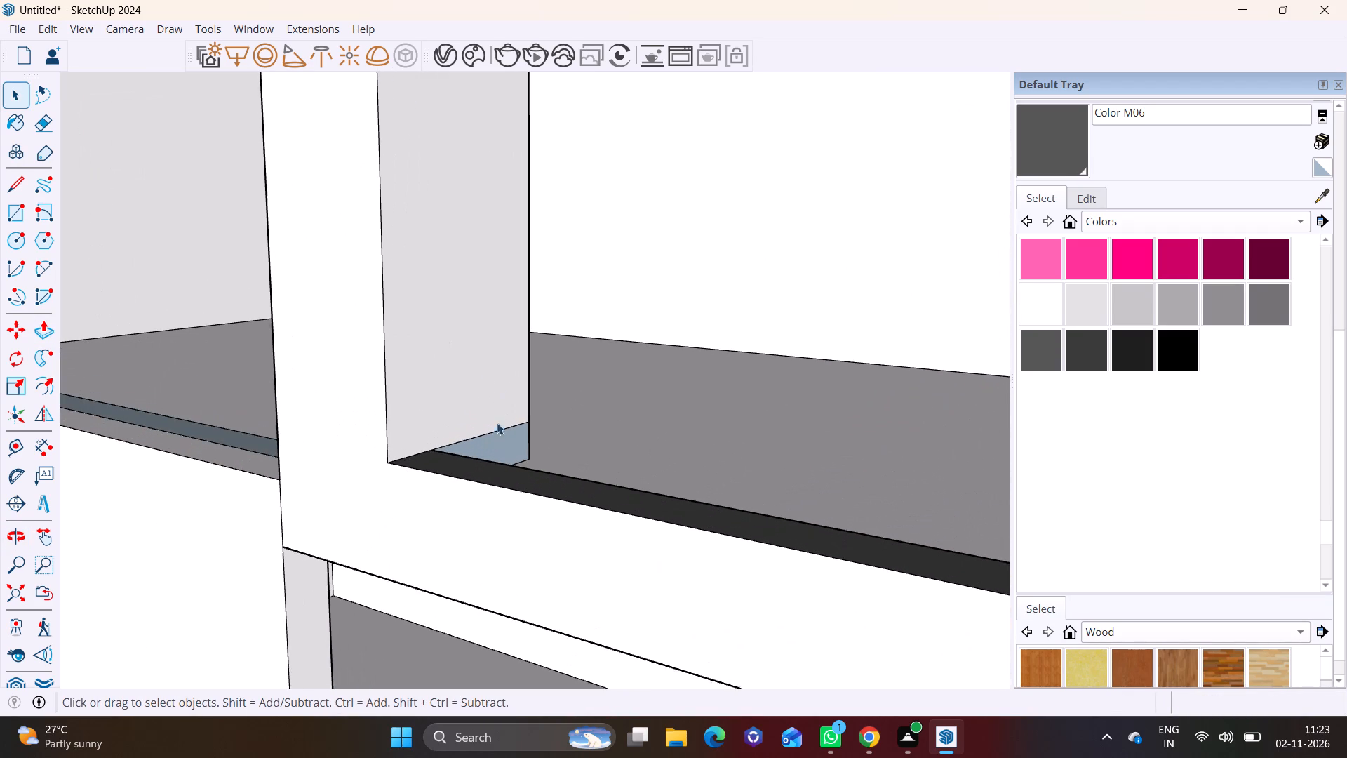
{"action": "left_click", "coordinate": [502, 446]}
{"action": "left_click", "coordinate": [1042, 299]}
{"action": "left_click", "coordinate": [521, 445]}
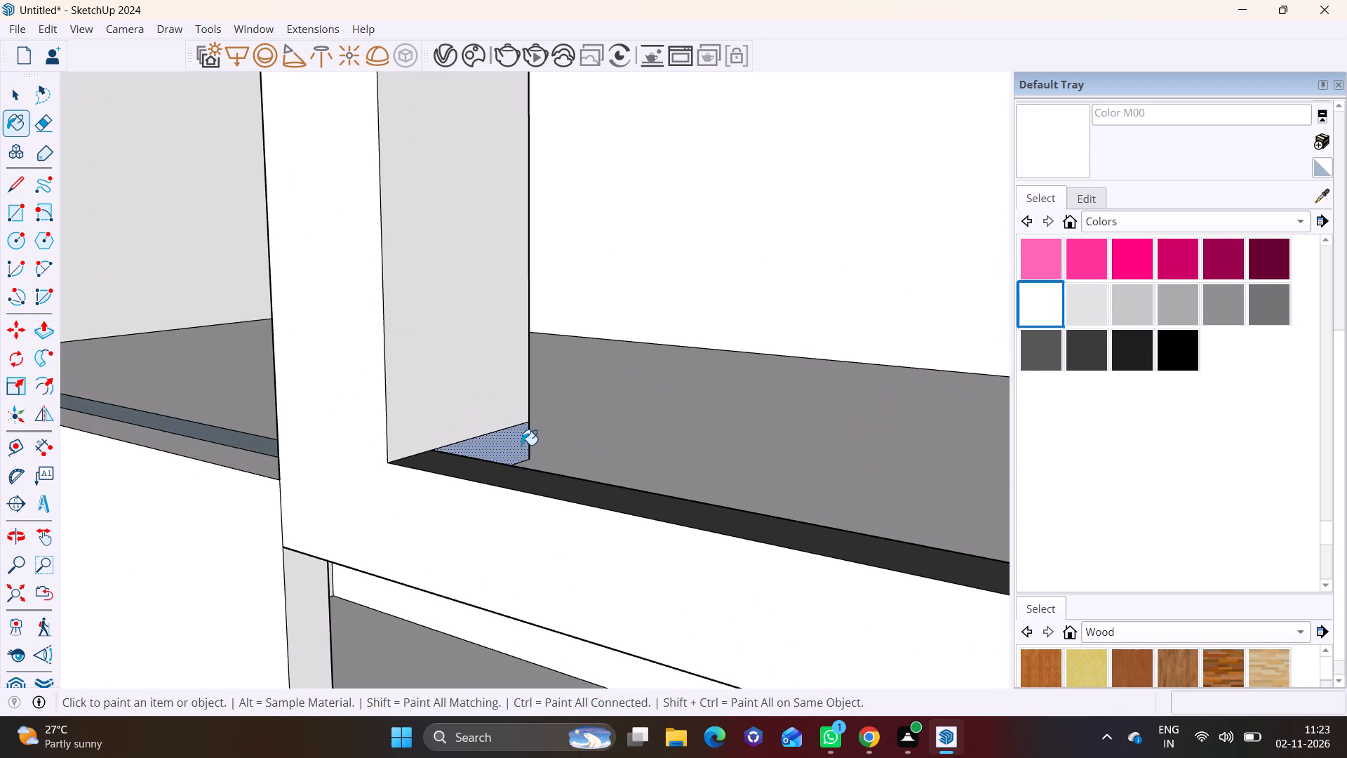
Erase the leftover edge at the foot of the far front post's inward extension, along the balcony floor.
{"action": "key", "text": "space"}
{"action": "left_click", "coordinate": [504, 427]}
{"action": "right_click", "coordinate": [504, 427]}
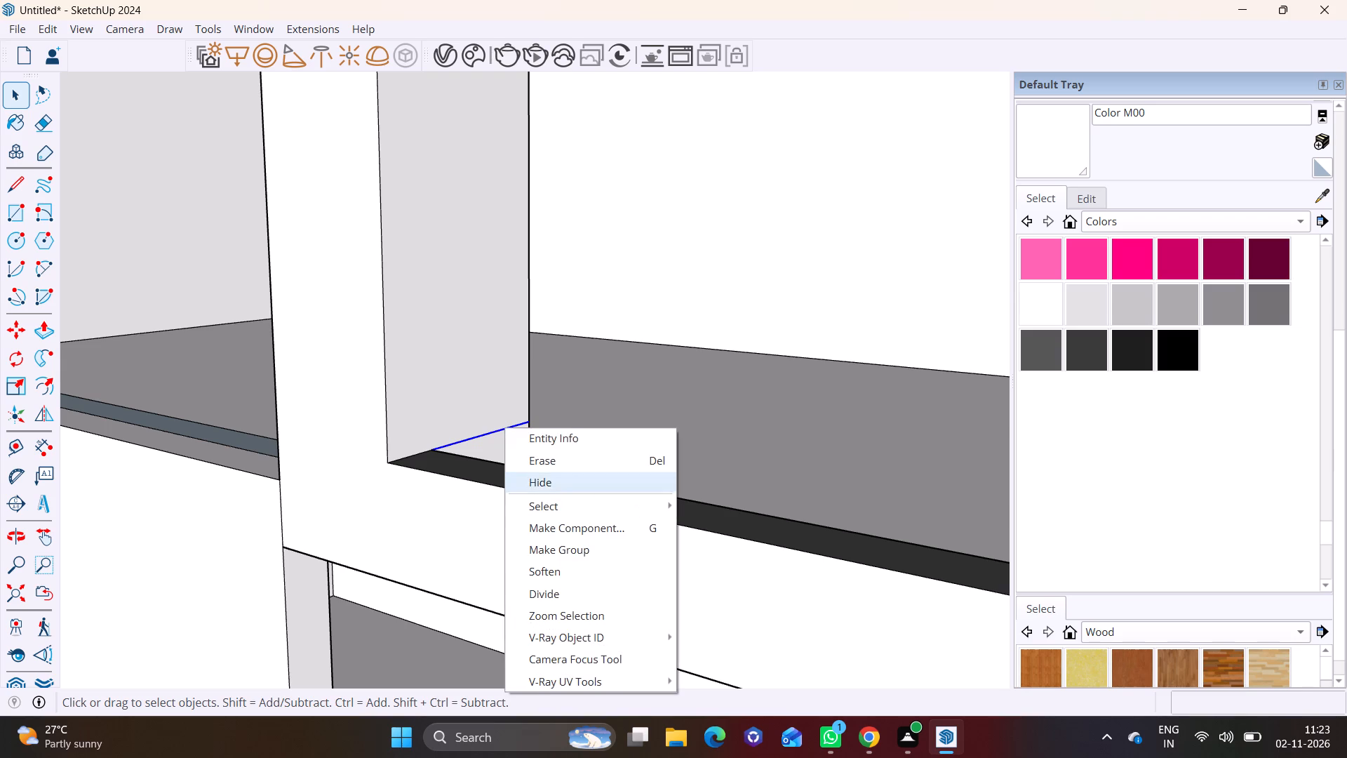
{"action": "left_click", "coordinate": [565, 463]}
Draw a 9" by 9" square on the end wall's front edge face, just above the upper floor slab ledge.
{"action": "scroll", "coordinate": [565, 461], "scroll_direction": "down", "scroll_amount": 12}
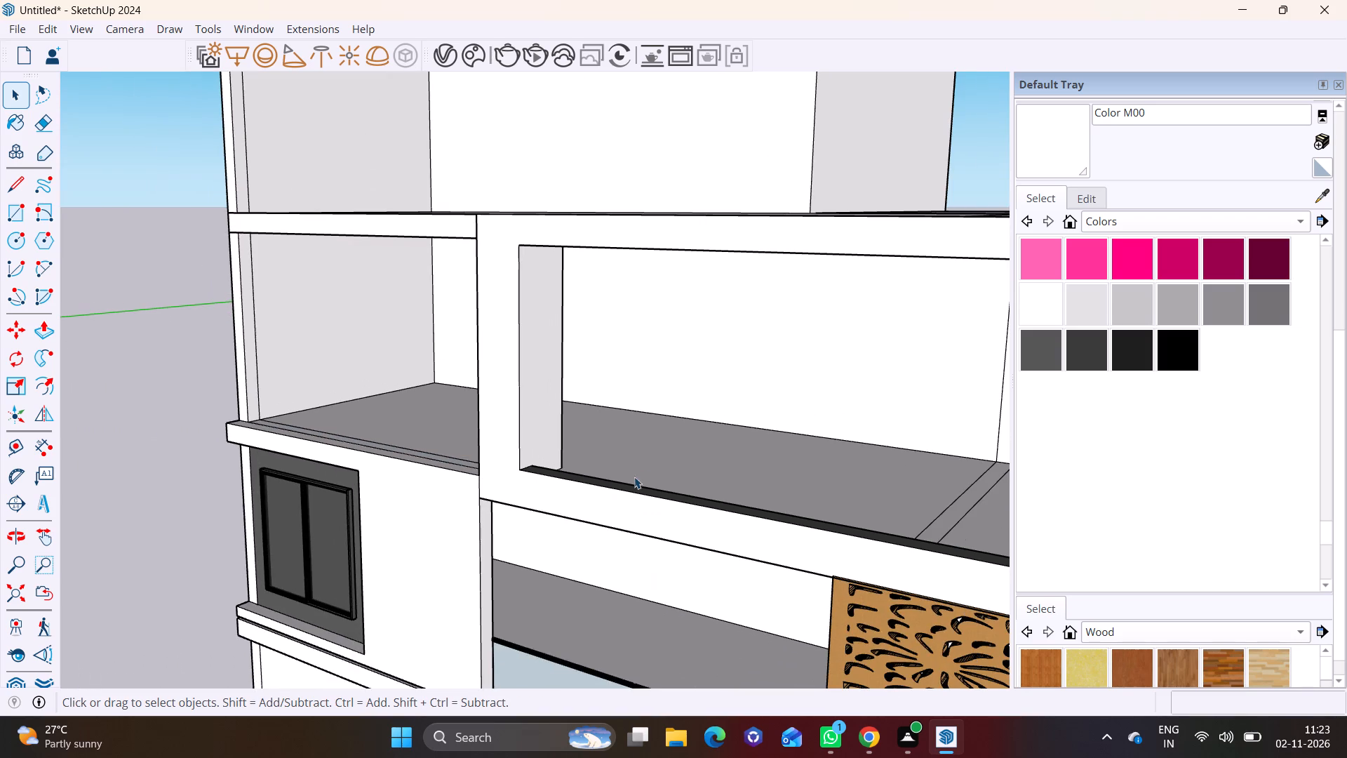
{"action": "scroll", "coordinate": [639, 457], "scroll_direction": "down", "scroll_amount": 3}
{"action": "middle_click_drag", "start_coordinate": [608, 457], "coordinate": [804, 400]}
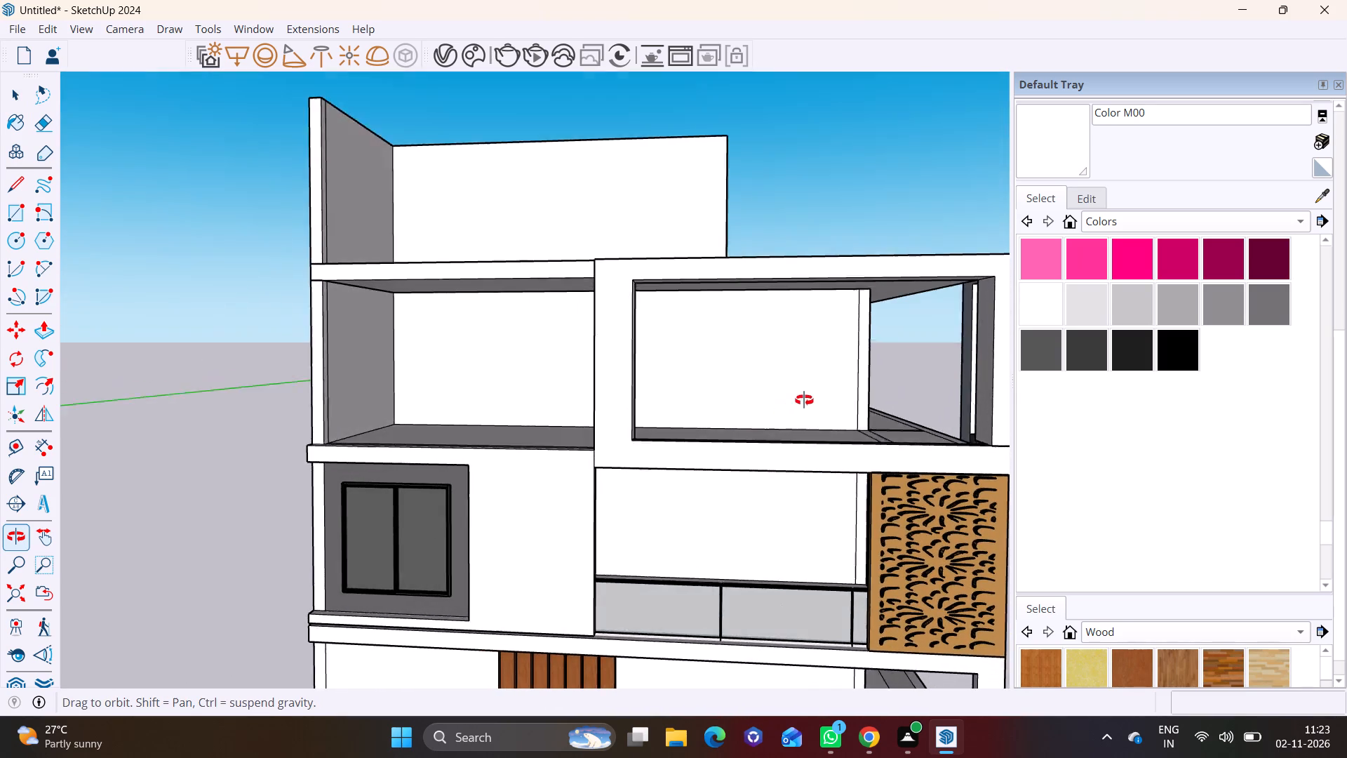
{"action": "middle_click_drag", "start_coordinate": [804, 400], "coordinate": [841, 385]}
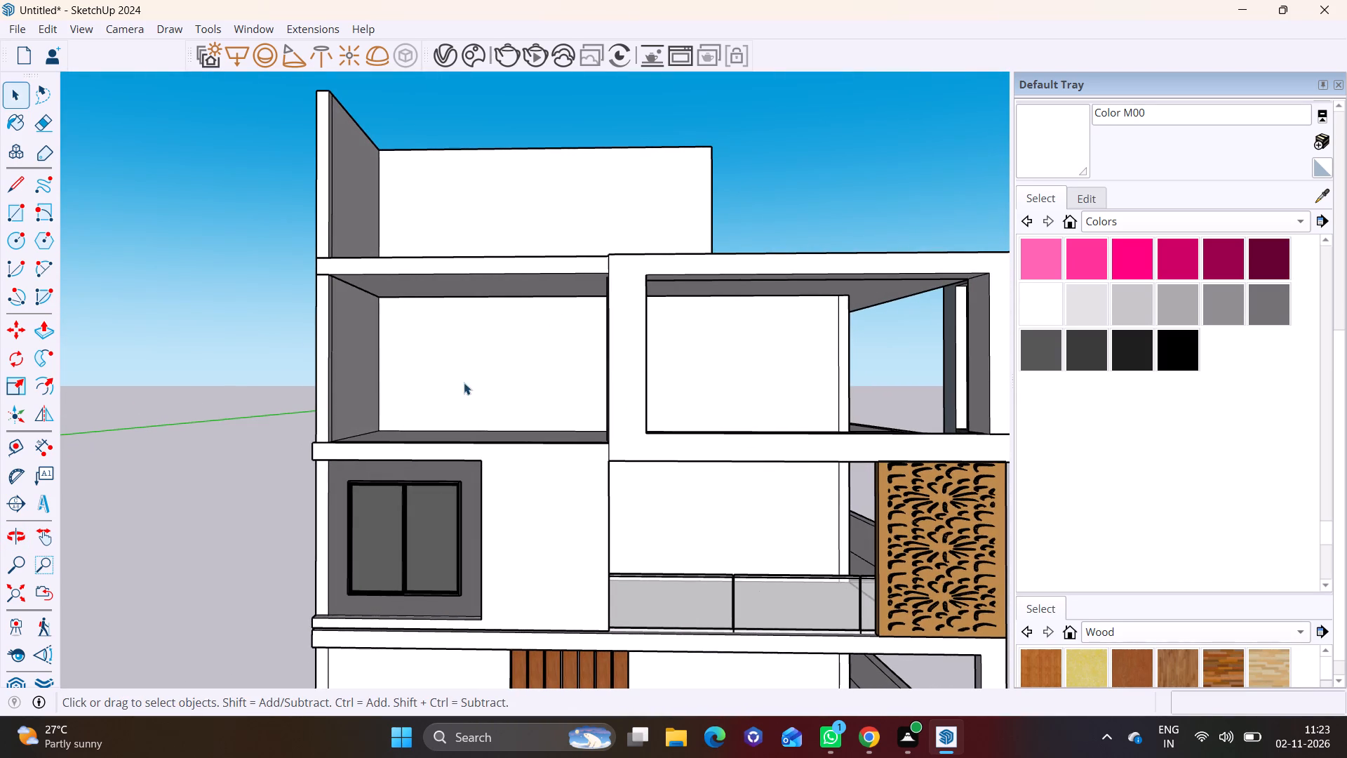
{"action": "left_click", "coordinate": [16, 208]}
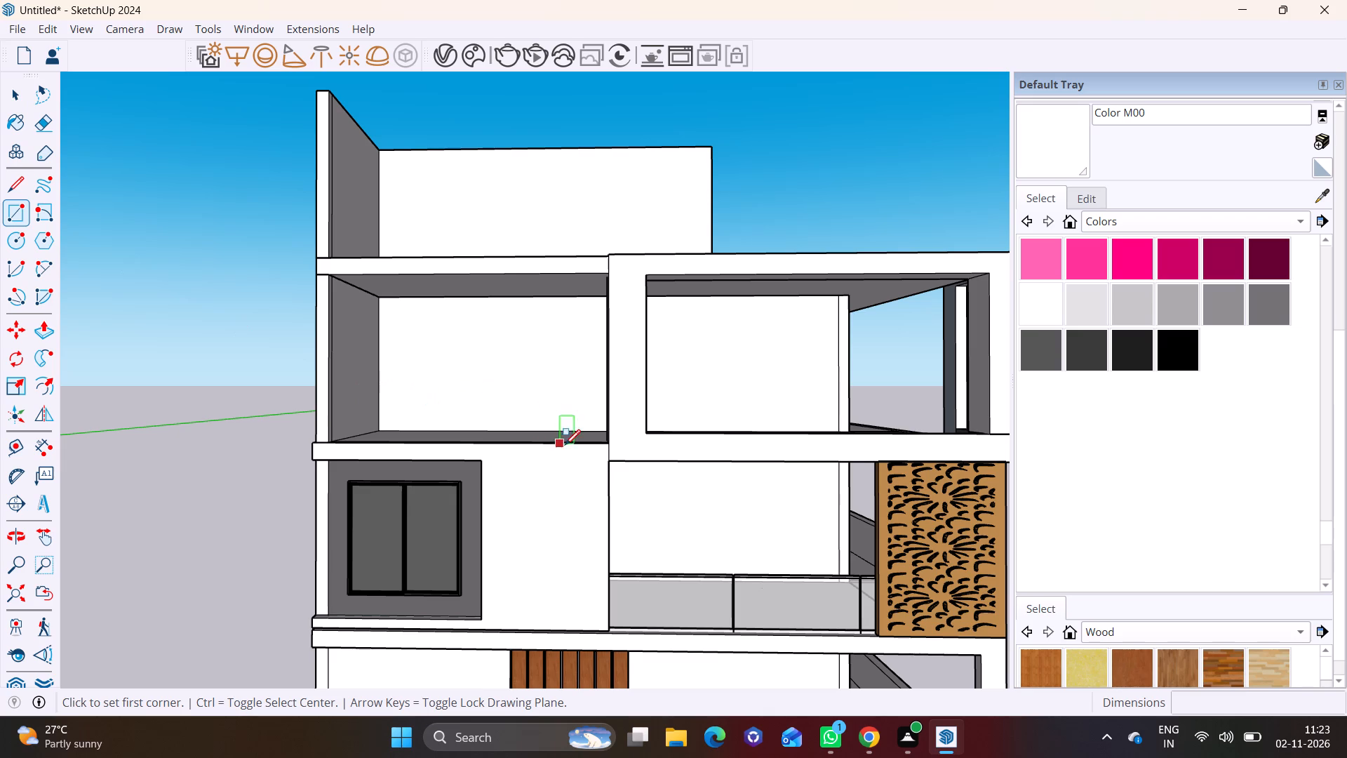
{"action": "scroll", "coordinate": [598, 453], "scroll_direction": "up", "scroll_amount": 5}
{"action": "middle_click_drag", "start_coordinate": [427, 447], "coordinate": [581, 433]}
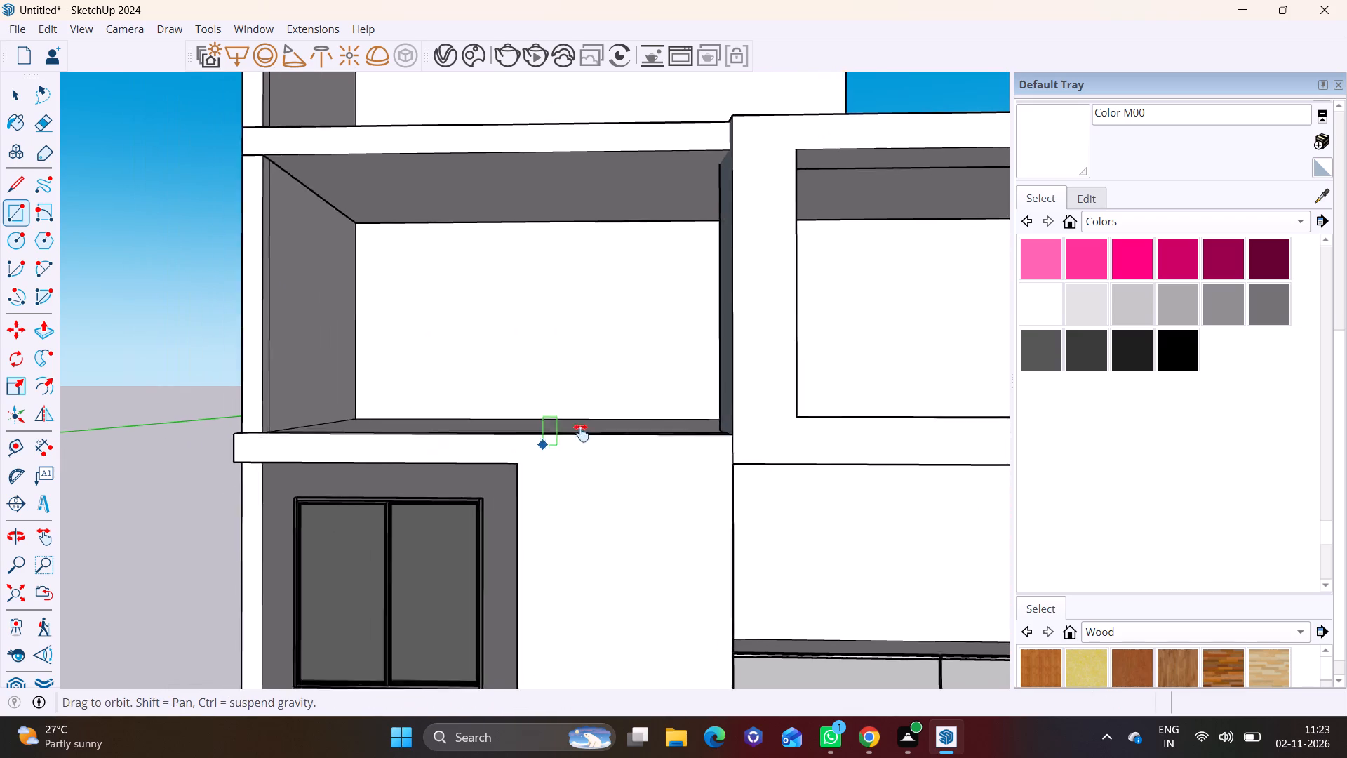
{"action": "middle_click_drag", "start_coordinate": [581, 433], "coordinate": [589, 433]}
{"action": "middle_click_drag", "start_coordinate": [776, 418], "coordinate": [496, 398]}
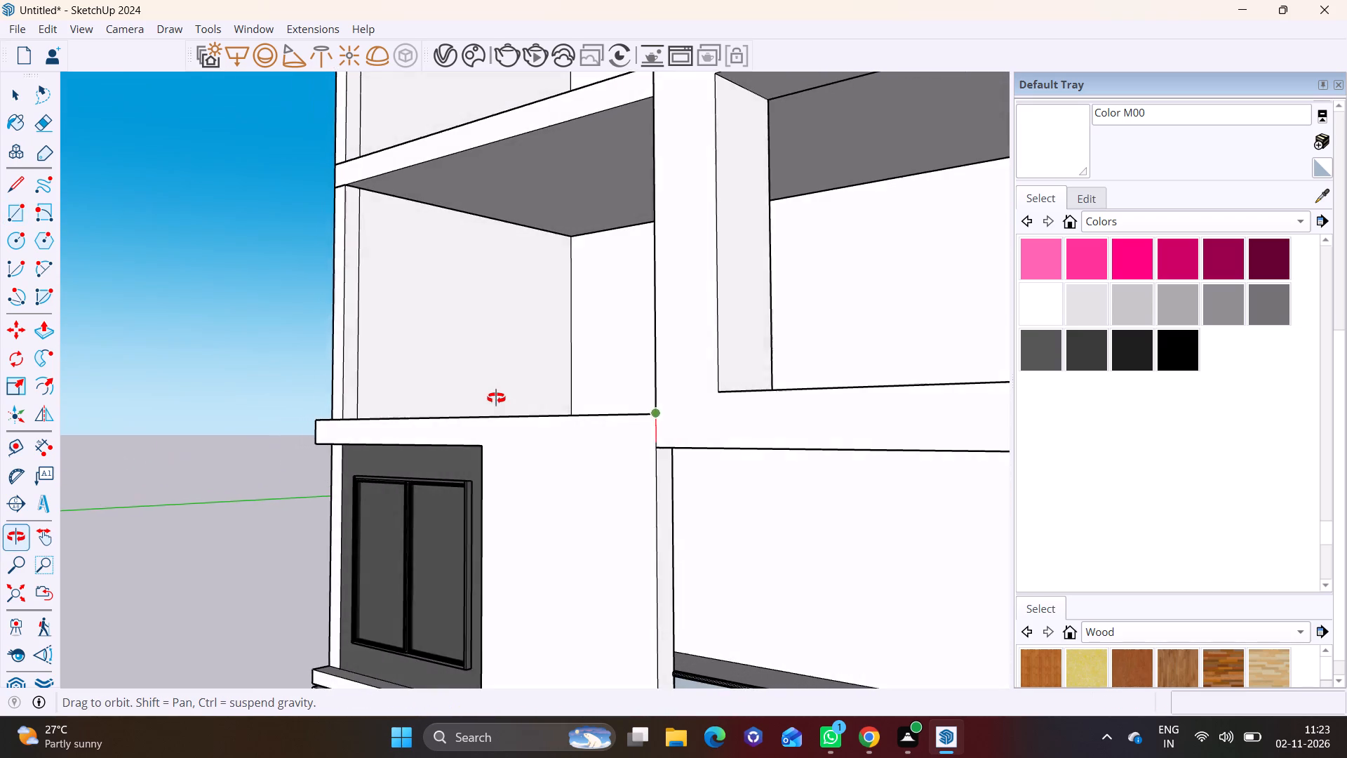
{"action": "middle_click_drag", "start_coordinate": [496, 398], "coordinate": [729, 443]}
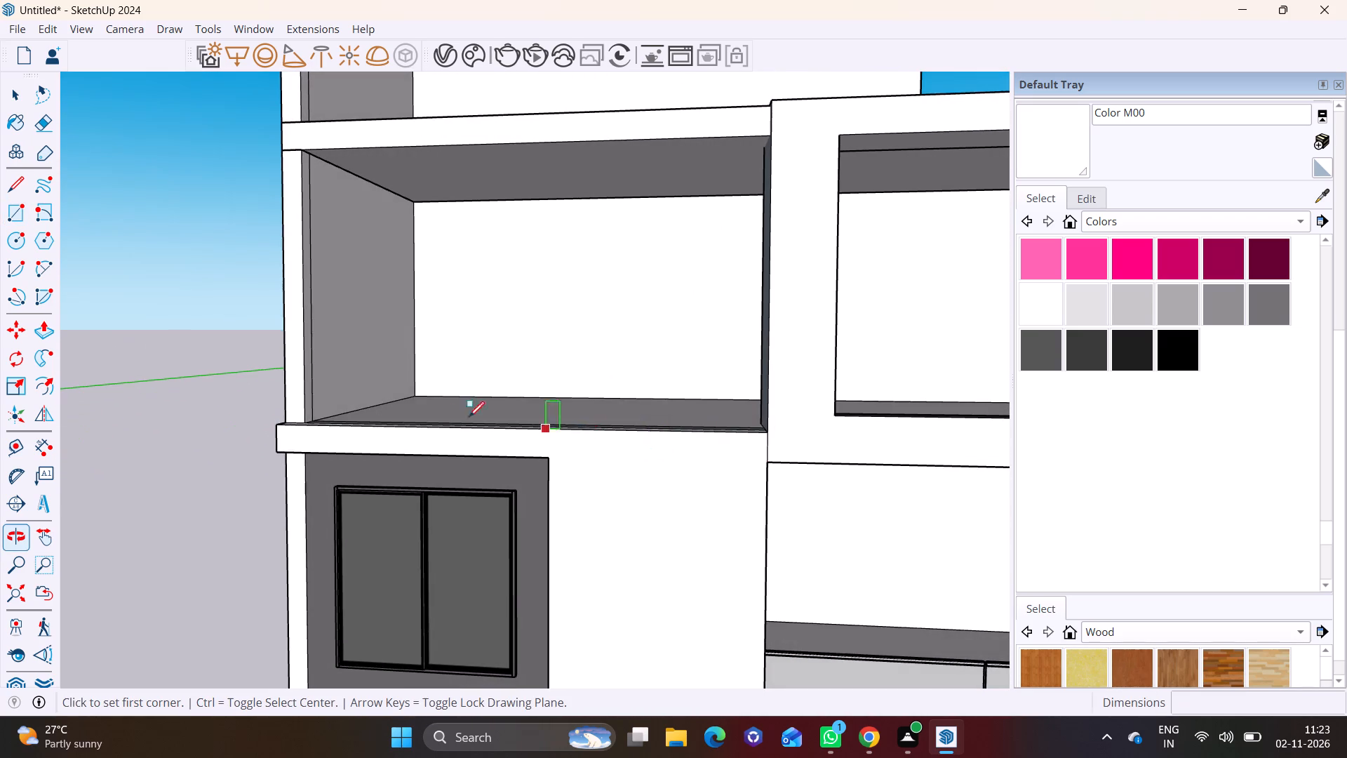
{"action": "scroll", "coordinate": [301, 411], "scroll_direction": "up", "scroll_amount": 11}
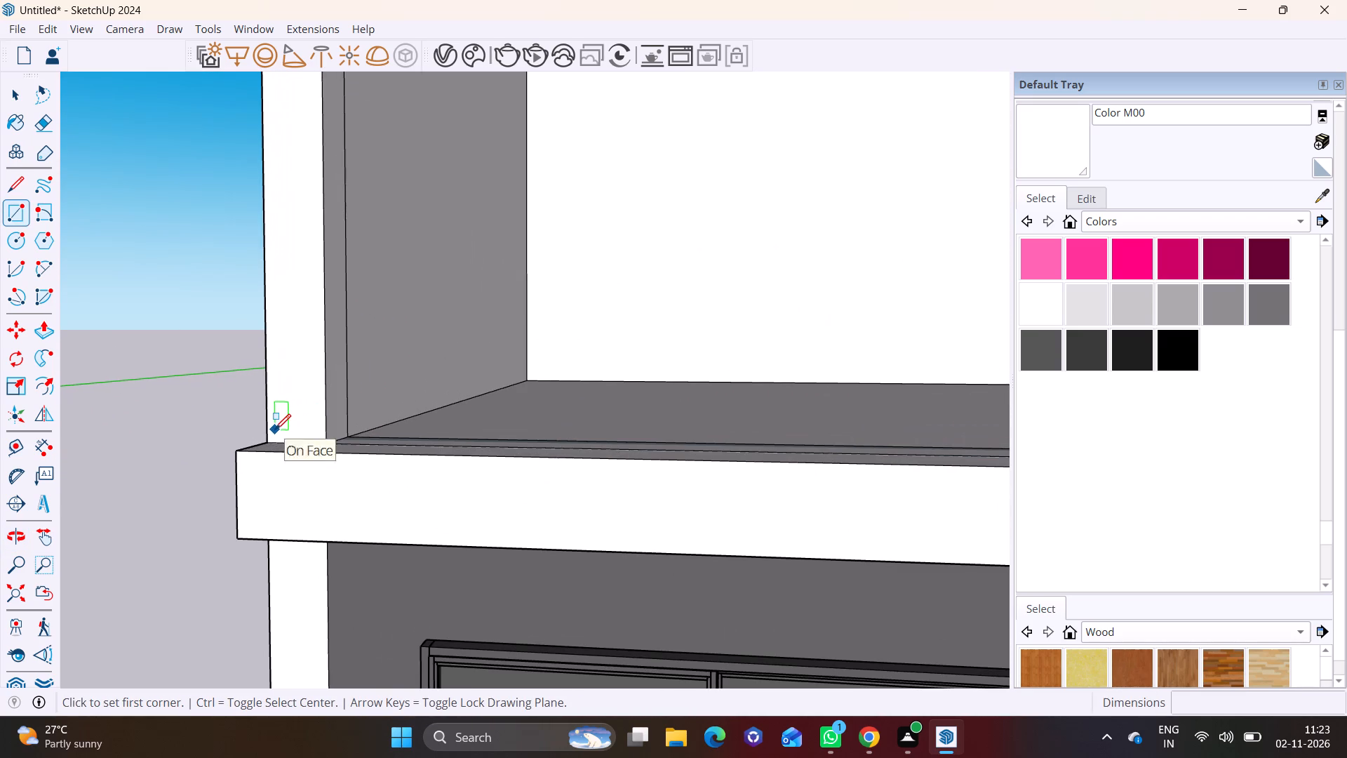
{"action": "left_click", "coordinate": [269, 430]}
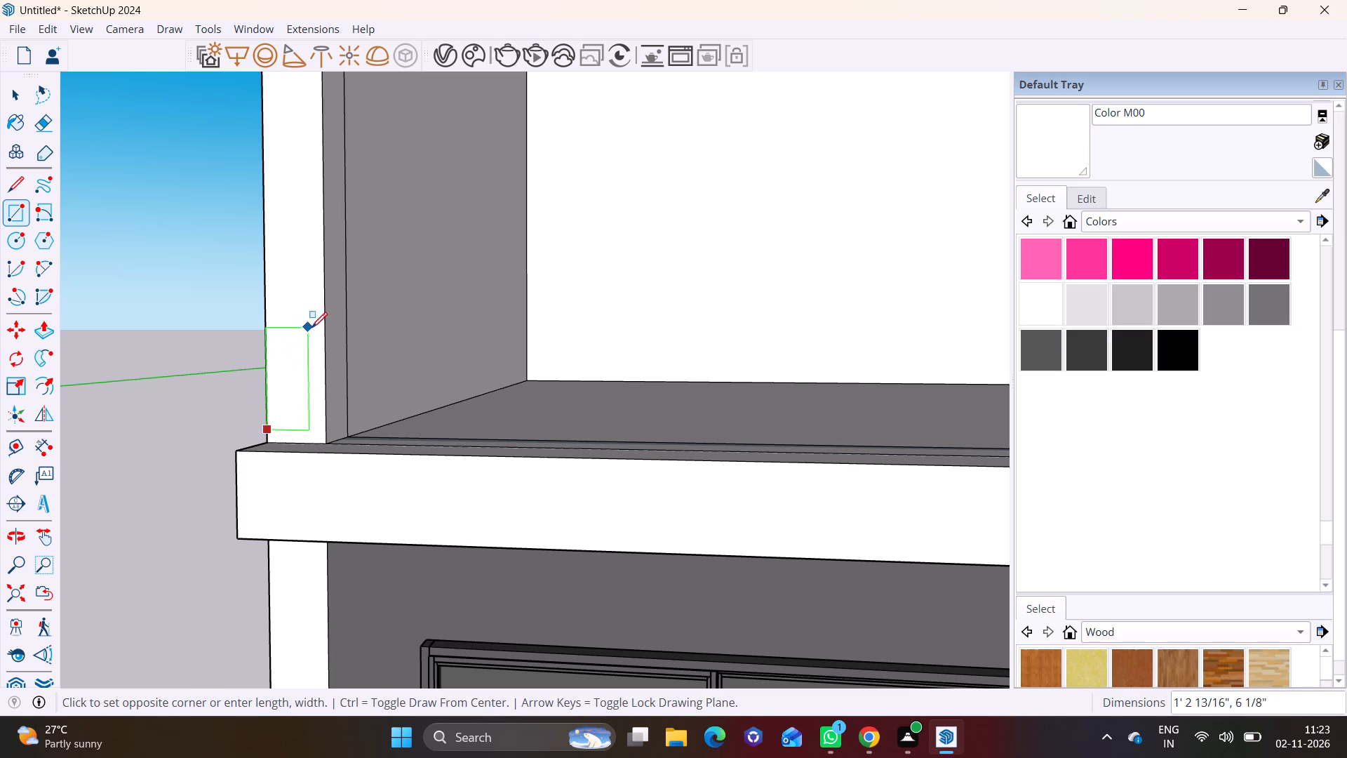
{"action": "left_click", "coordinate": [327, 371]}
Extrude the square outward about 9 15/16" over the slab ledge as a small block.
{"action": "key", "text": "space"}
{"action": "left_click", "coordinate": [287, 406]}
{"action": "left_click", "coordinate": [48, 328]}
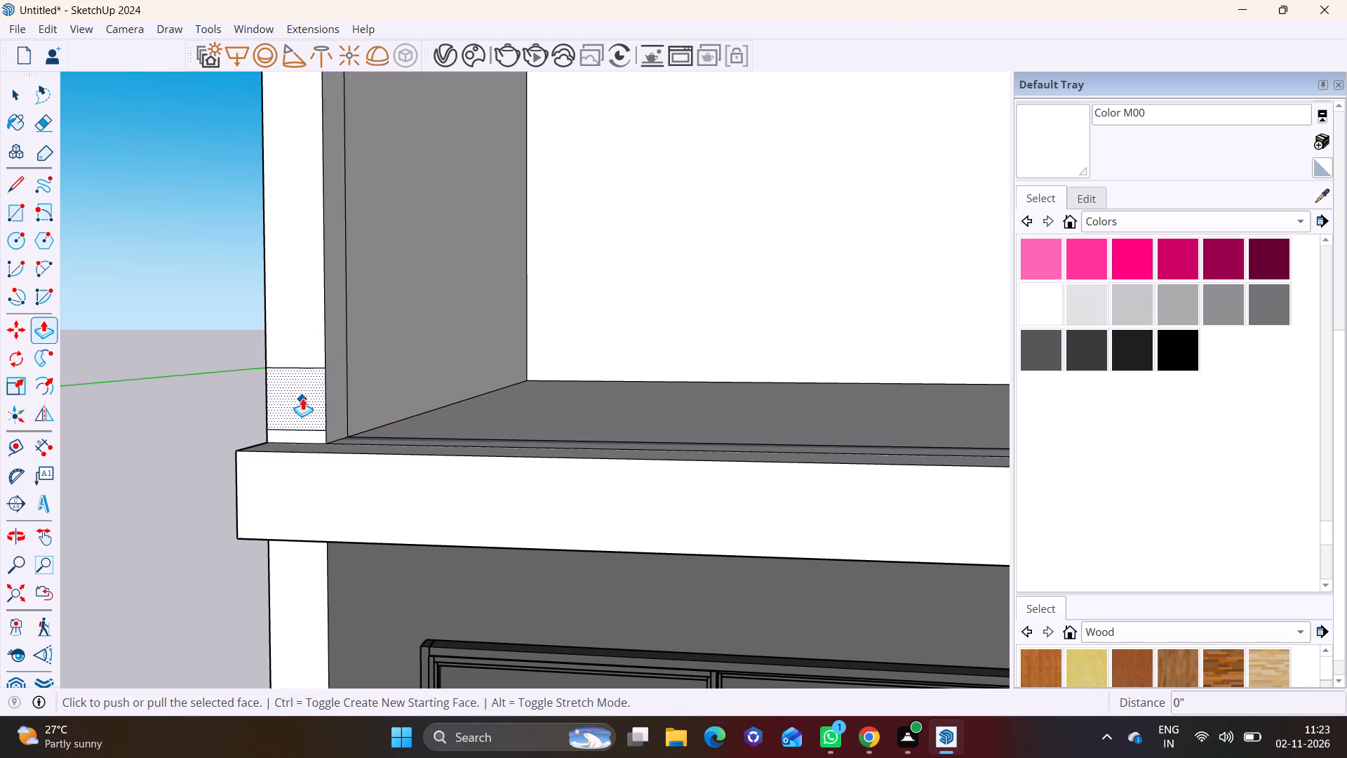
{"action": "left_click", "coordinate": [302, 398]}
{"action": "left_click", "coordinate": [354, 457]}
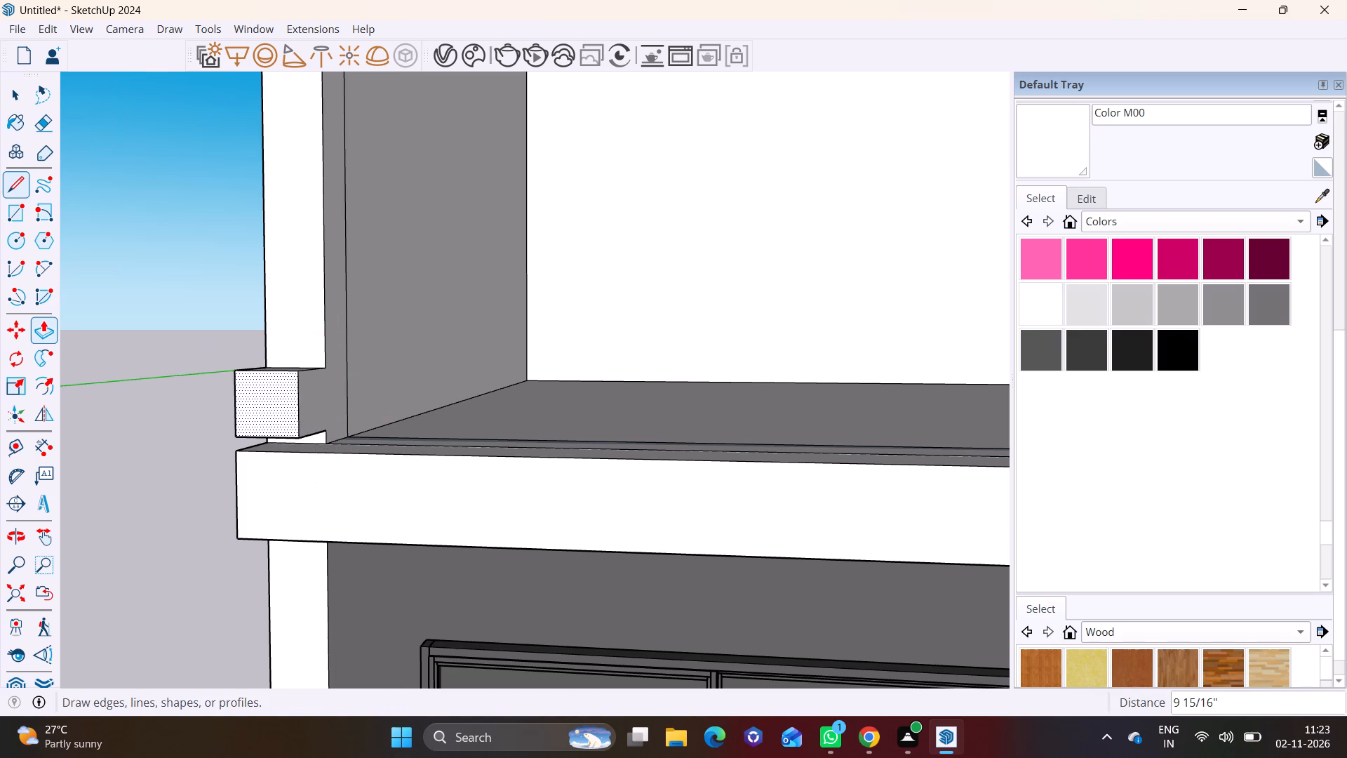
Draw a vertical line separating the block's inner side face from the end wall's inner face.
{"action": "left_click", "coordinate": [10, 178]}
{"action": "left_click", "coordinate": [326, 434]}
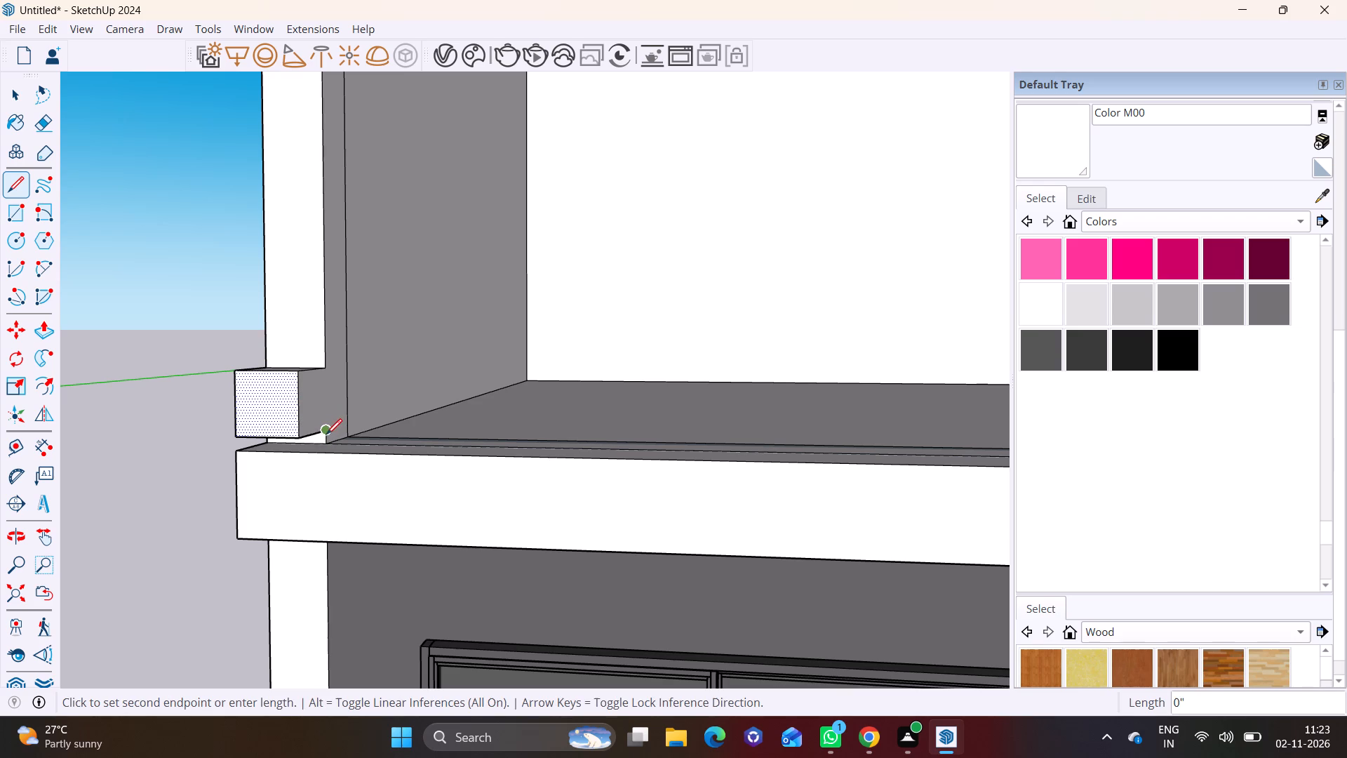
{"action": "left_click", "coordinate": [326, 368]}
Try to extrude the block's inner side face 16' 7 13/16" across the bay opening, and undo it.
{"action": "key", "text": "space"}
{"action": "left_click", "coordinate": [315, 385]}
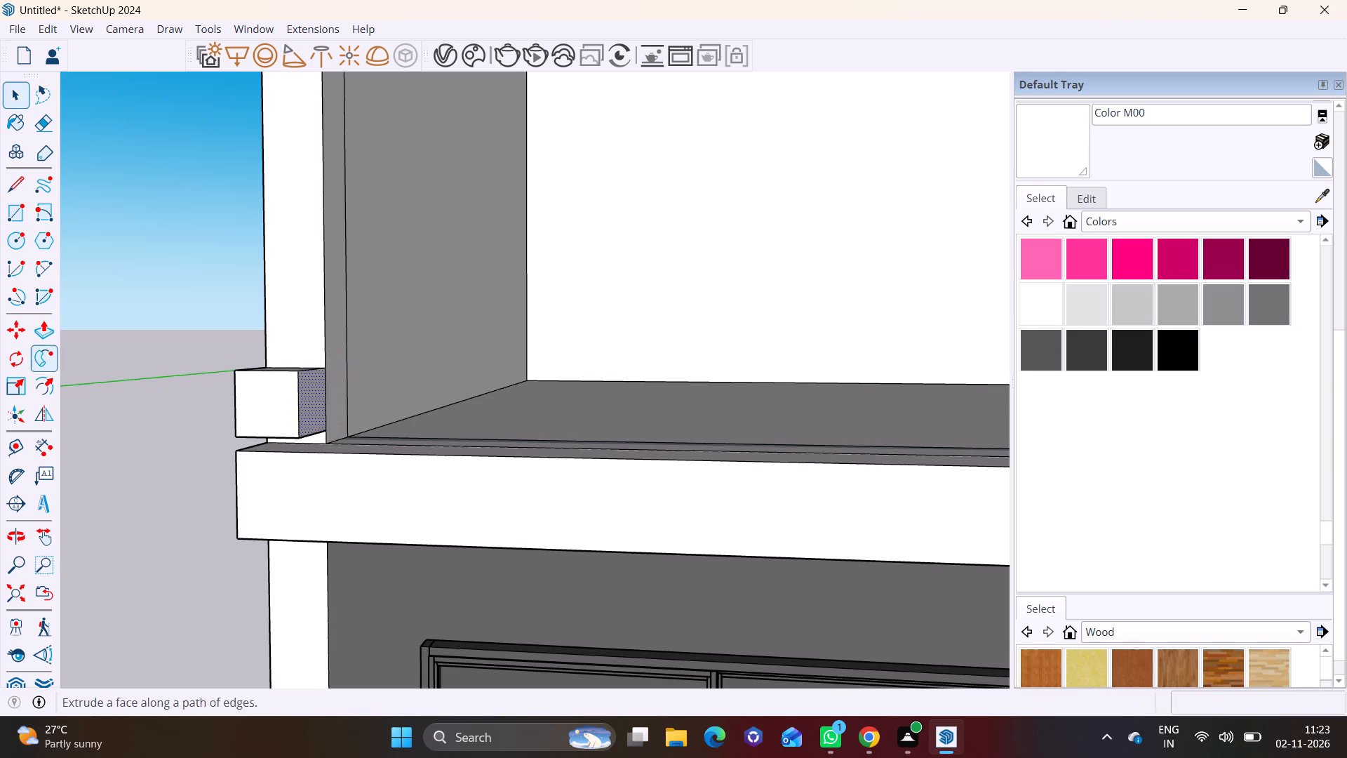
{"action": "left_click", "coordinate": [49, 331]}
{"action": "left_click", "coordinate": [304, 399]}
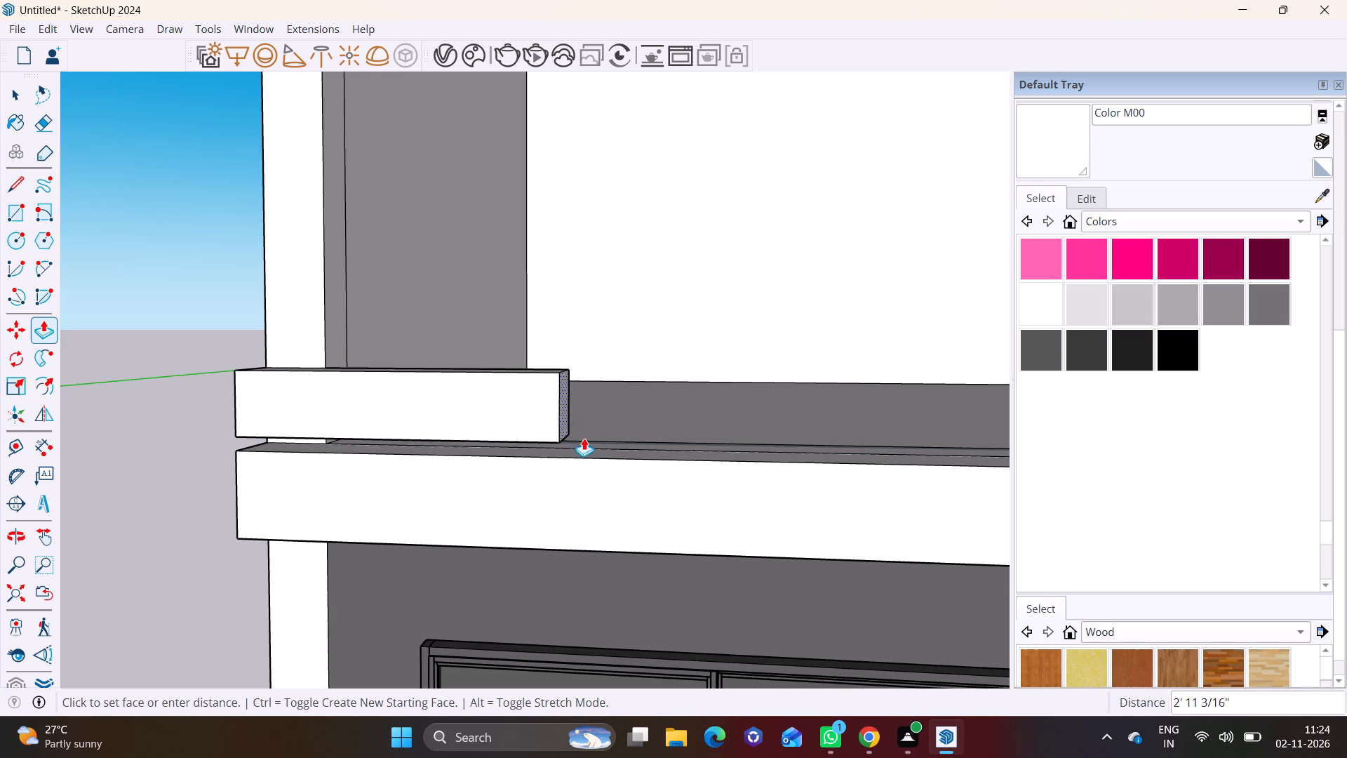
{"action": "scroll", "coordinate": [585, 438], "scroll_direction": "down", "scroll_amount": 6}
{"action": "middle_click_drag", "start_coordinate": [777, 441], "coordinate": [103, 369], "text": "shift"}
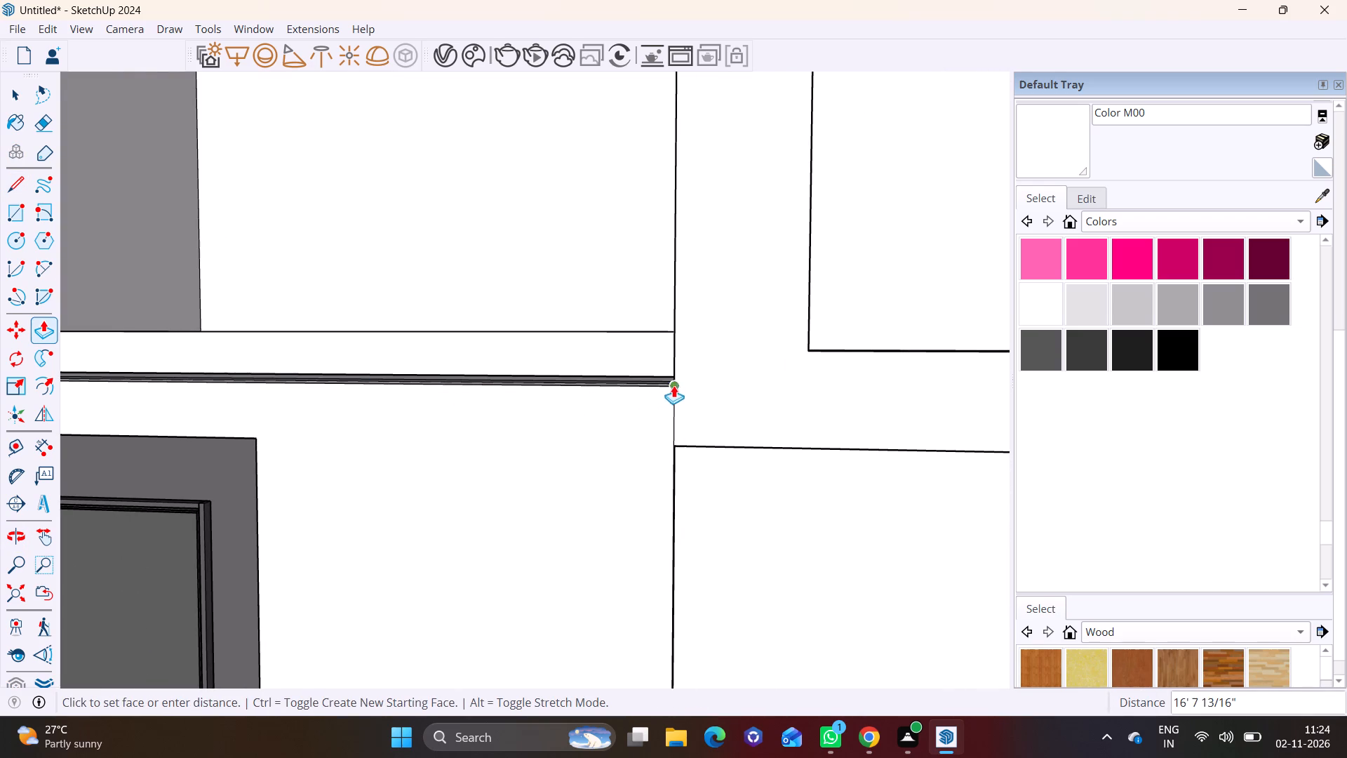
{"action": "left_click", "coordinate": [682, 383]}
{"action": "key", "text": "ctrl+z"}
Extrude the block's inner side face 16' 7 13/16" across the bay opening to meet the projecting balcony frame.
{"action": "scroll", "coordinate": [404, 379], "scroll_direction": "down", "scroll_amount": 7}
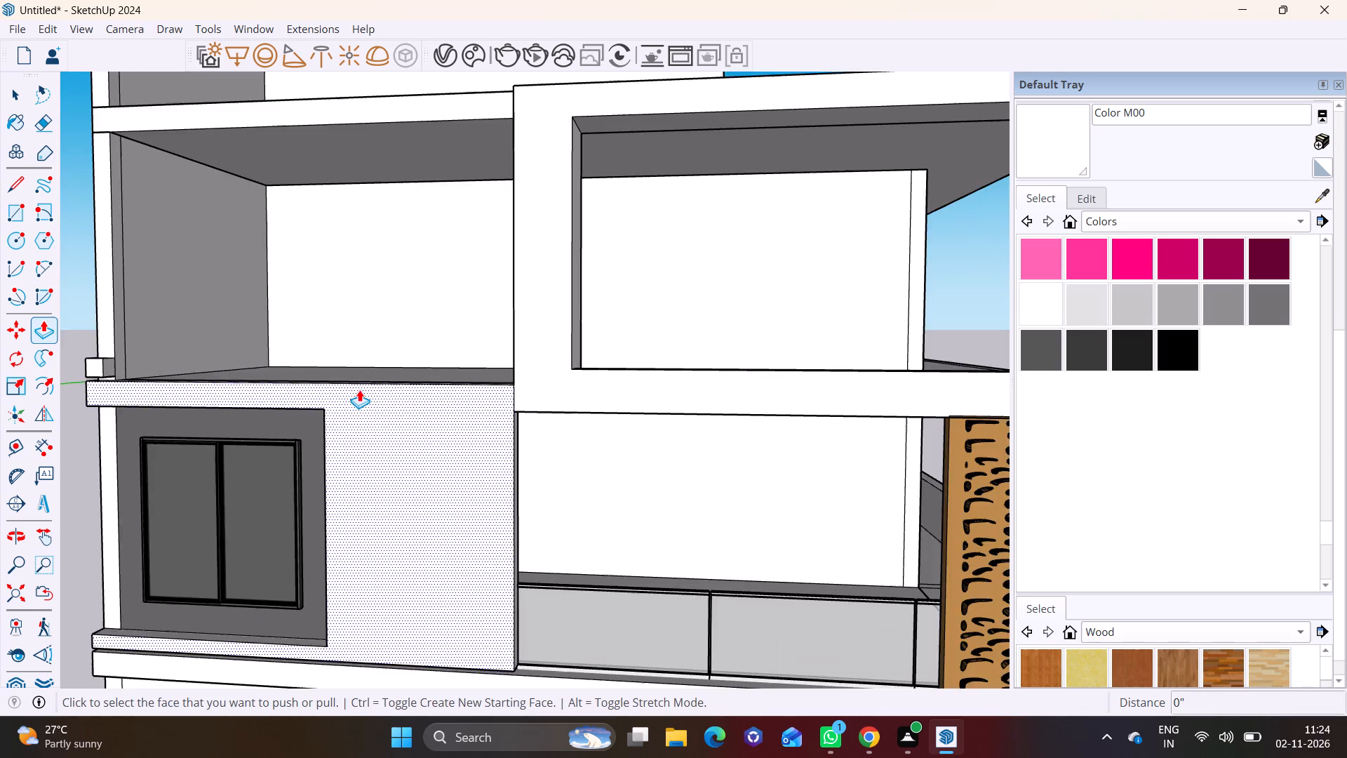
{"action": "scroll", "coordinate": [359, 390], "scroll_direction": "down", "scroll_amount": 1}
{"action": "middle_click_drag", "start_coordinate": [351, 390], "coordinate": [372, 372], "text": "shift"}
{"action": "scroll", "coordinate": [194, 331], "scroll_direction": "up", "scroll_amount": 4}
{"action": "left_click", "coordinate": [86, 352]}
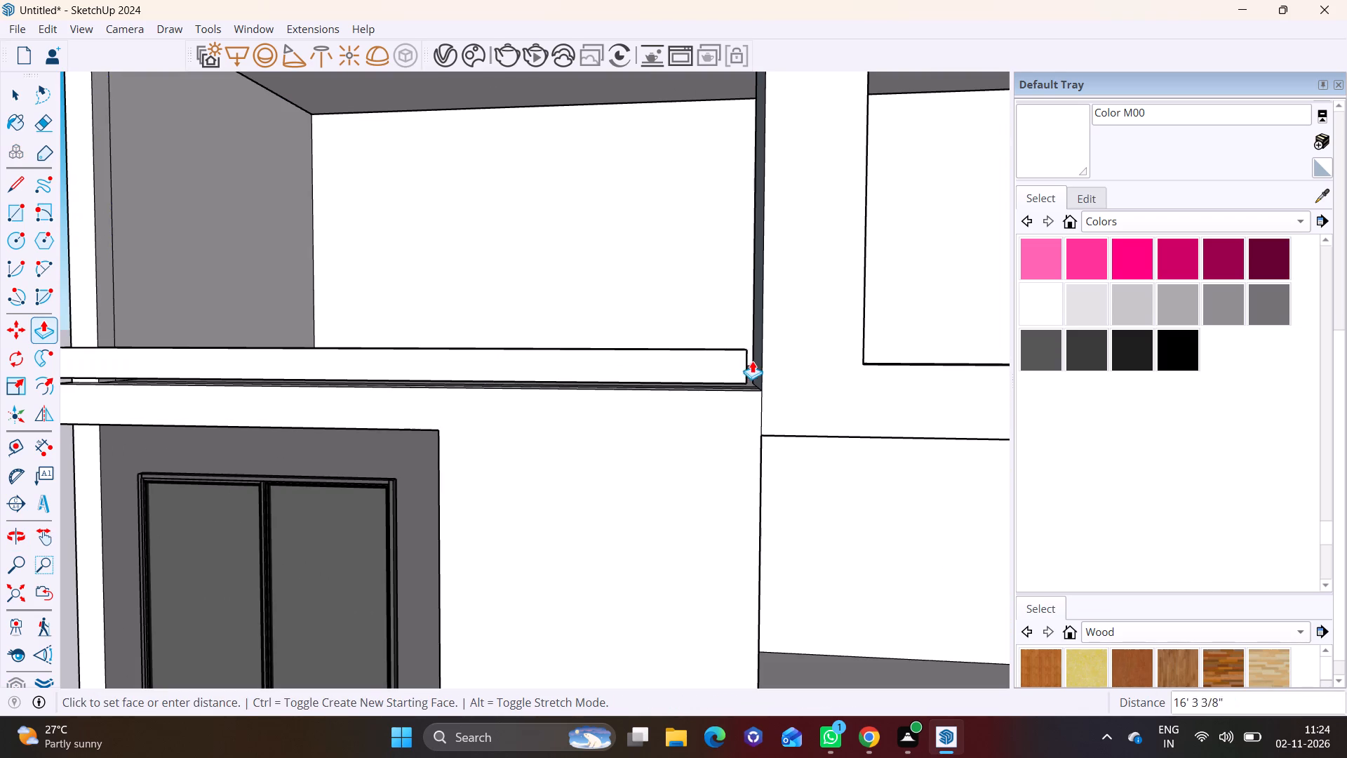
{"action": "left_click", "coordinate": [763, 345]}
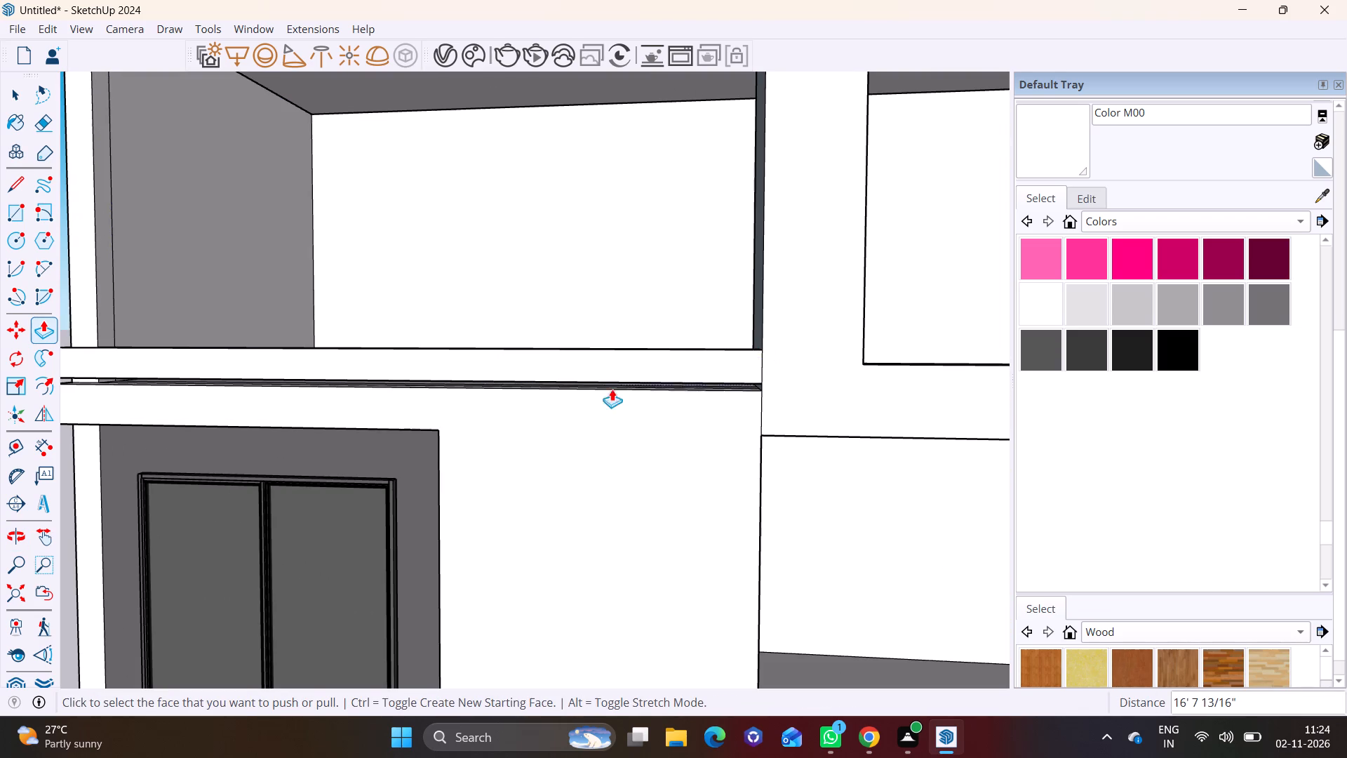
Draw a line across the new beam's top face in line with the end wall's inner face.
{"action": "scroll", "coordinate": [572, 392], "scroll_direction": "down", "scroll_amount": 6}
{"action": "middle_click_drag", "start_coordinate": [519, 384], "coordinate": [601, 590]}
{"action": "scroll", "coordinate": [592, 593], "scroll_direction": "down", "scroll_amount": 1}
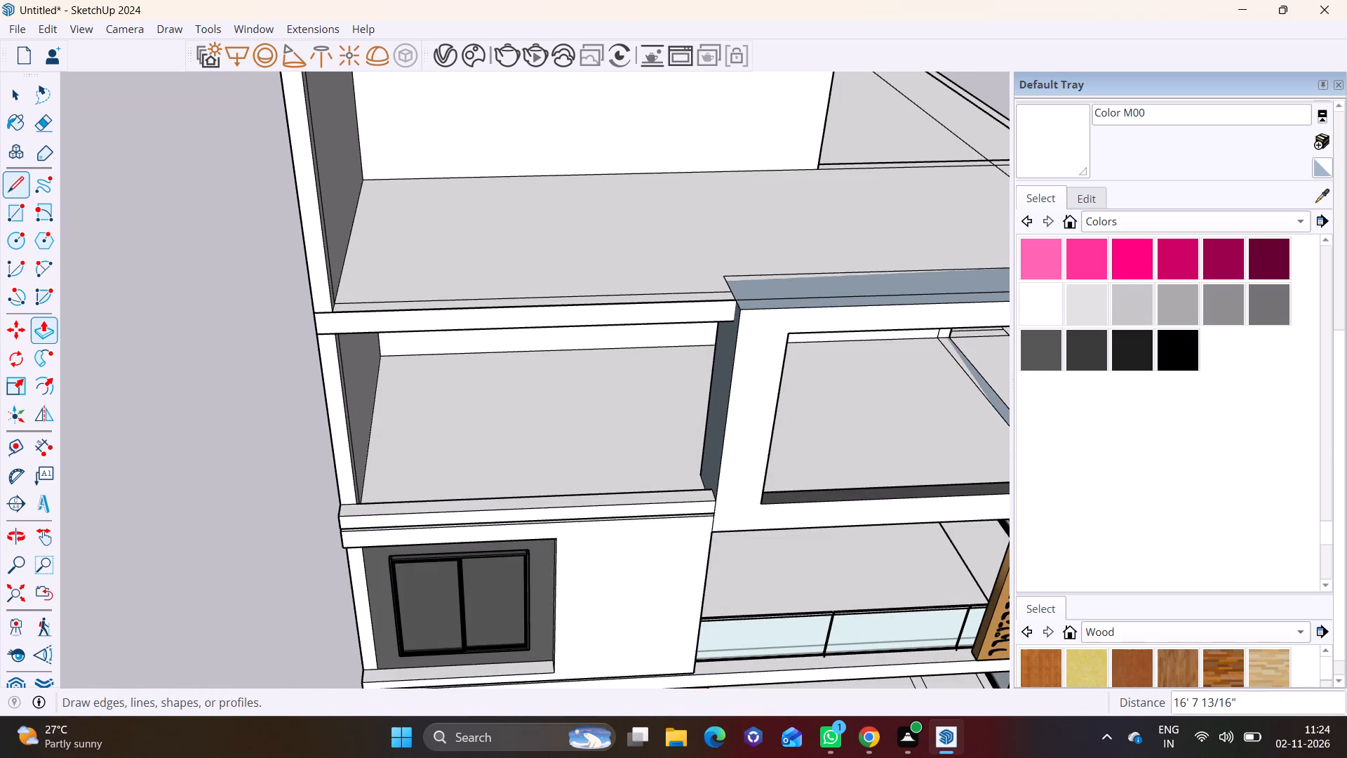
{"action": "left_click", "coordinate": [14, 194]}
{"action": "scroll", "coordinate": [340, 537], "scroll_direction": "up", "scroll_amount": 6}
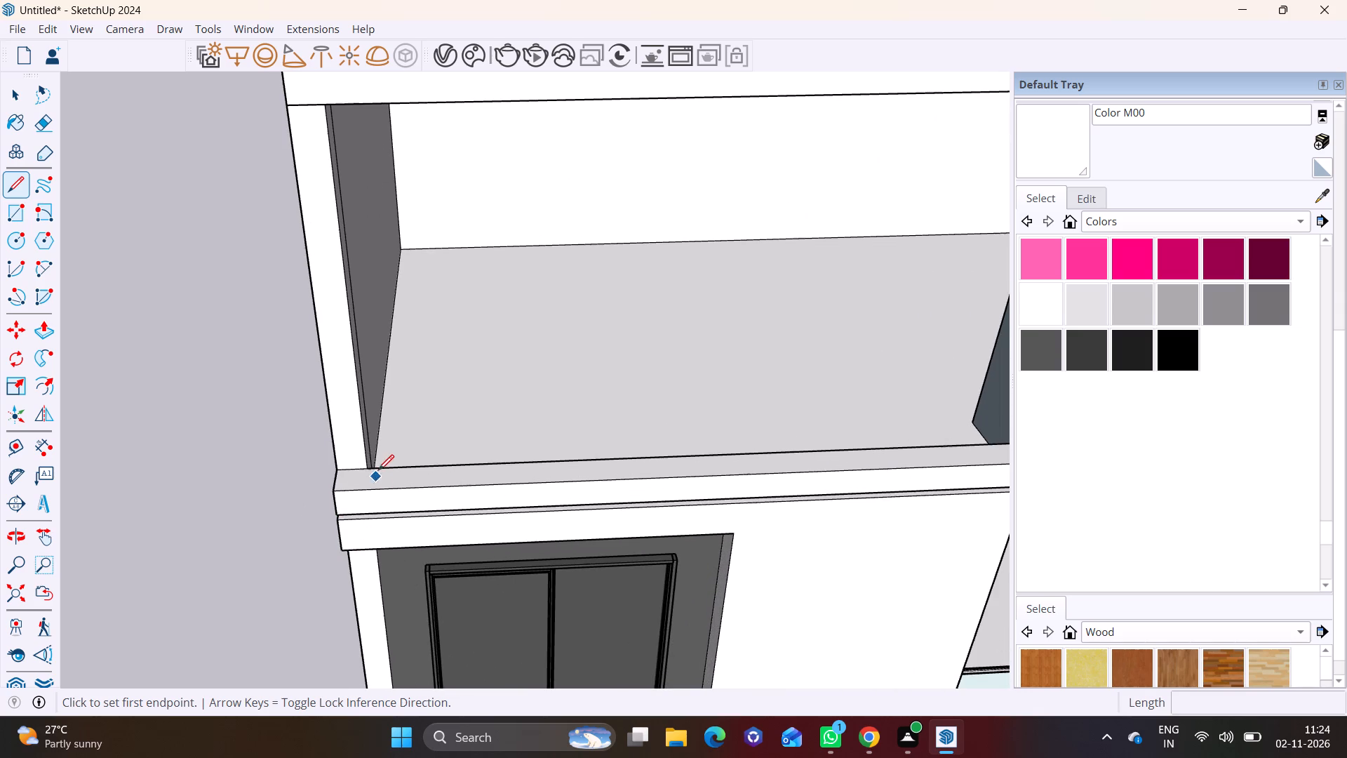
{"action": "left_click", "coordinate": [368, 470]}
{"action": "left_click", "coordinate": [368, 493]}
Extrude the small end section of the beam's top up to the end wall's top, starting with a pull of about 8' 7 9/16".
{"action": "key", "text": "space"}
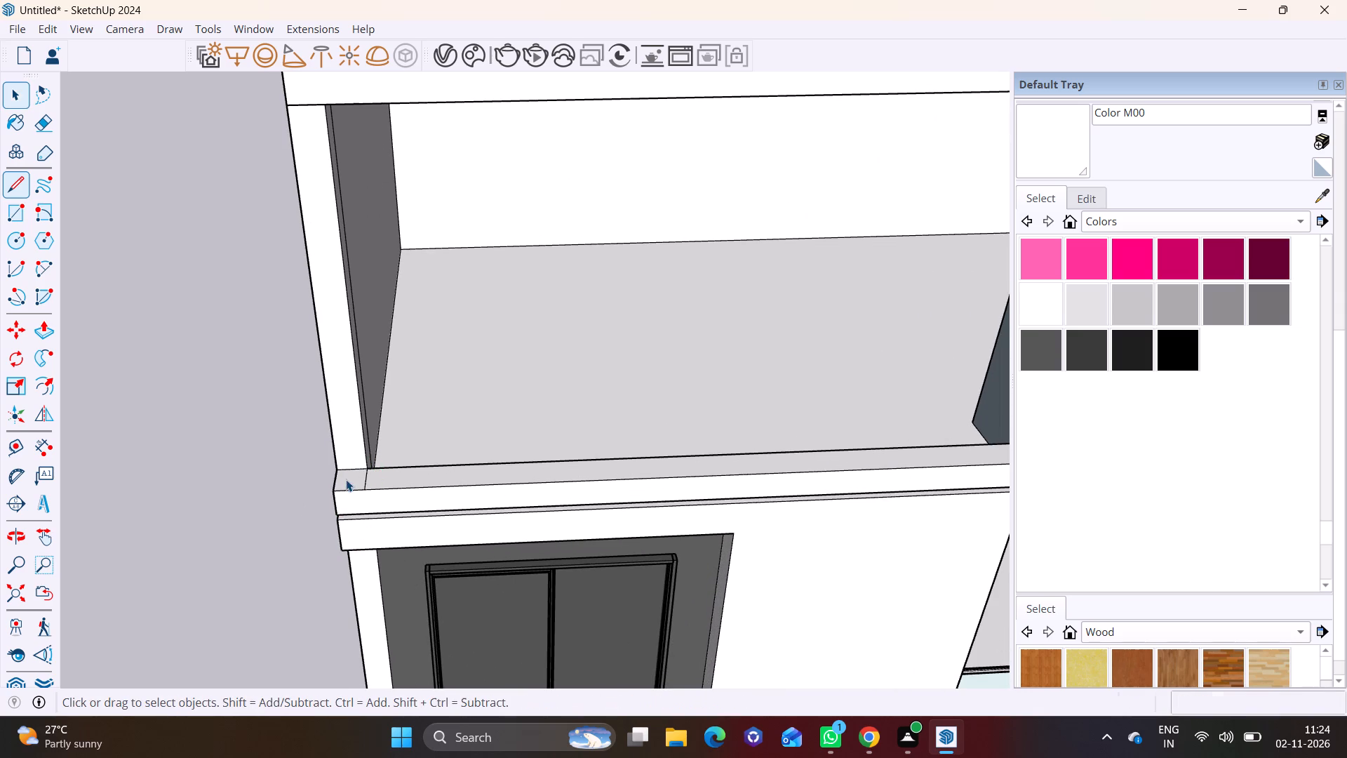
{"action": "left_click", "coordinate": [346, 479]}
{"action": "left_click", "coordinate": [37, 325]}
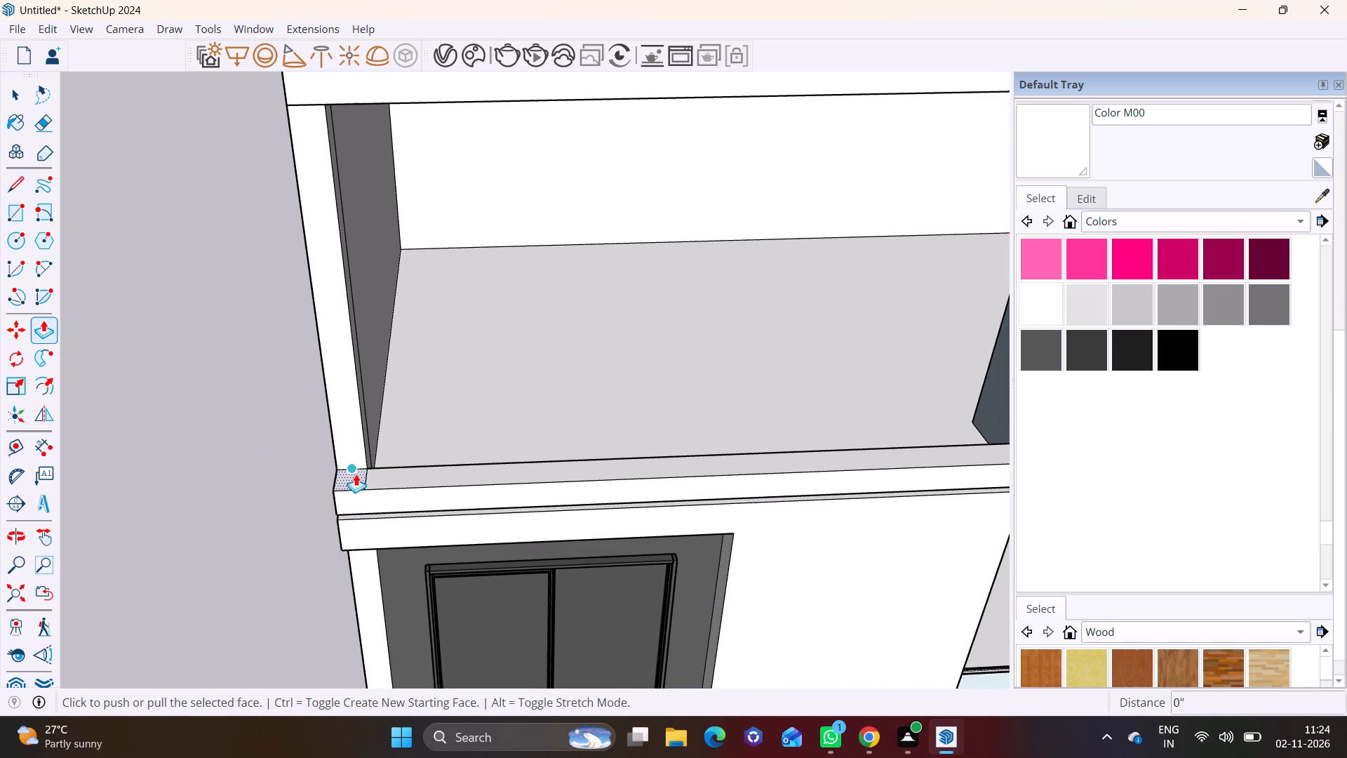
{"action": "left_click", "coordinate": [356, 474]}
{"action": "scroll", "coordinate": [358, 298], "scroll_direction": "down", "scroll_amount": 11}
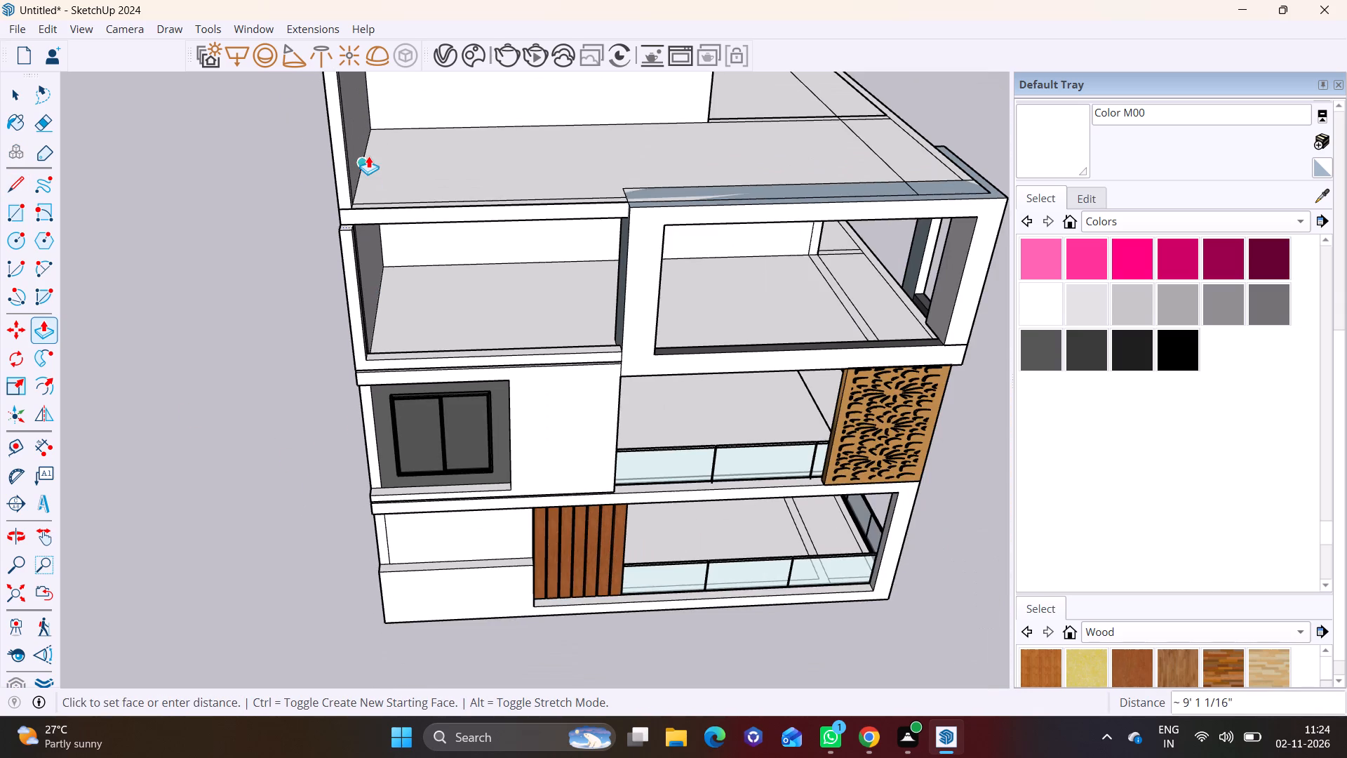
{"action": "middle_click_drag", "start_coordinate": [366, 193], "coordinate": [331, 504], "text": "shift"}
{"action": "scroll", "coordinate": [244, 563], "scroll_direction": "up", "scroll_amount": 4}
{"action": "left_click", "coordinate": [358, 542]}
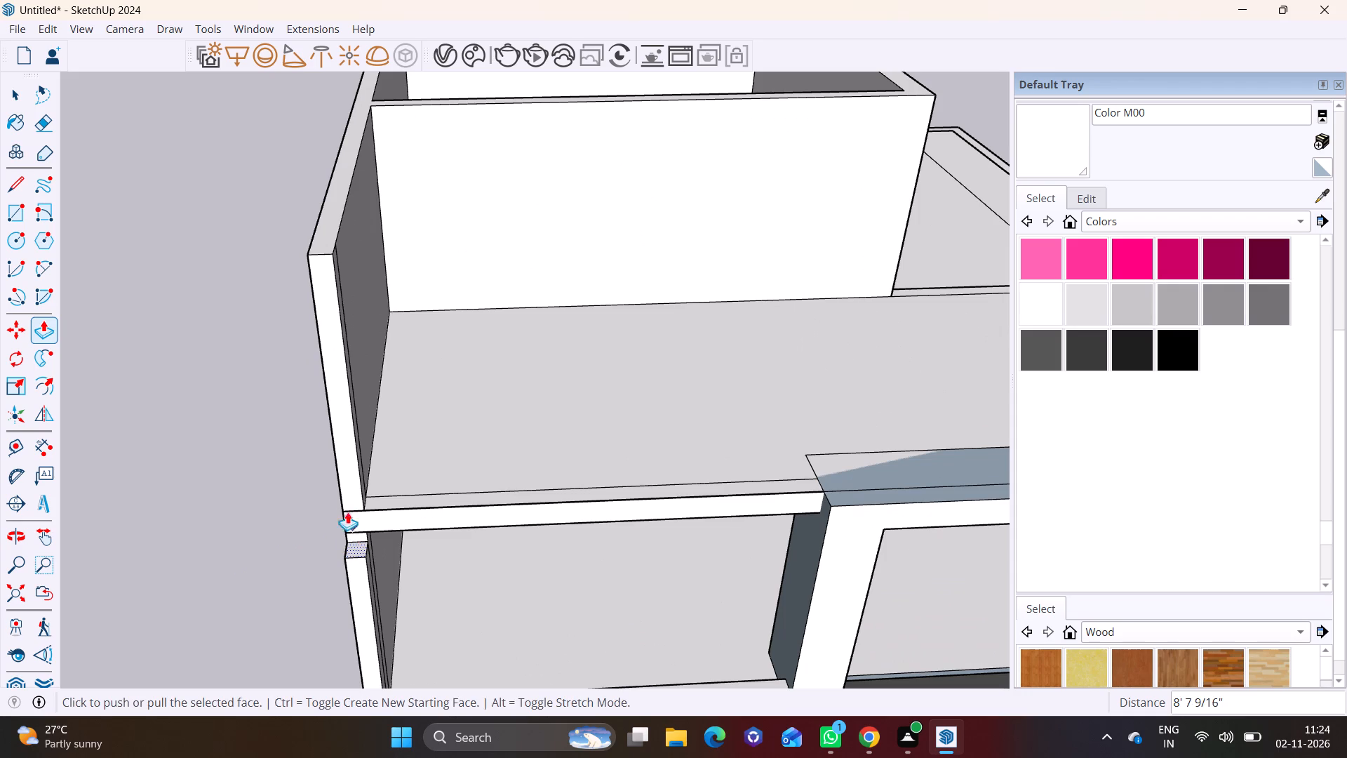
{"action": "left_click_drag", "start_coordinate": [362, 548], "coordinate": [344, 294]}
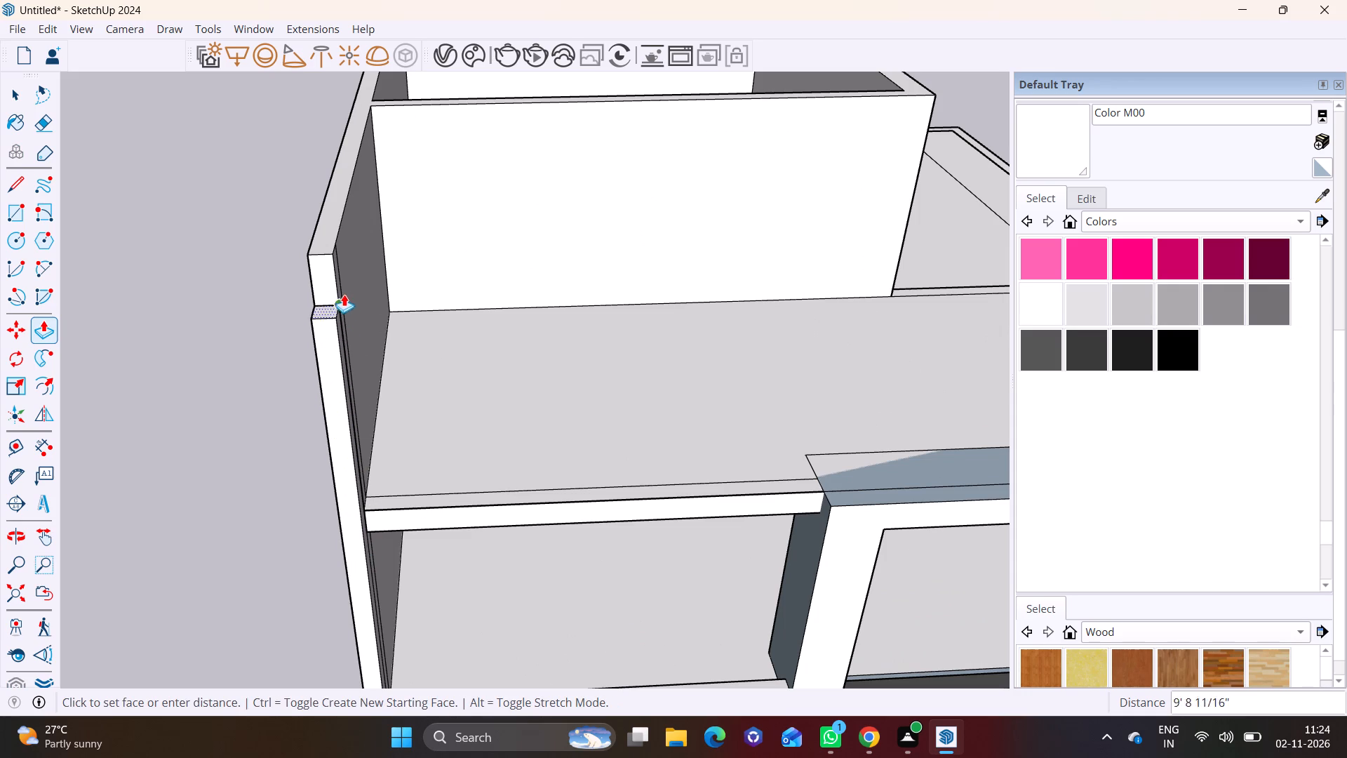
{"action": "left_click_drag", "start_coordinate": [344, 294], "coordinate": [333, 253]}
{"action": "left_click", "coordinate": [335, 232]}
{"action": "key", "text": "space"}
{"action": "left_click", "coordinate": [252, 277]}
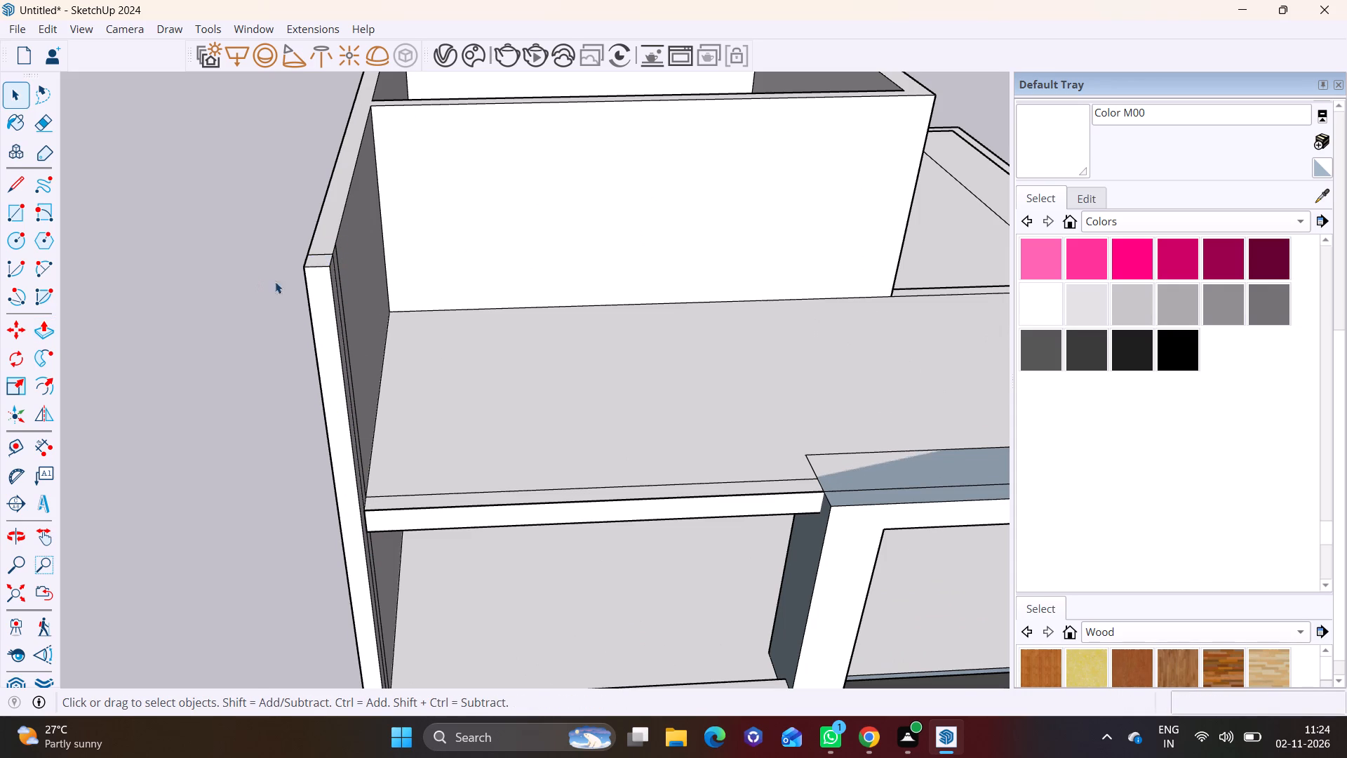
Extrude the remaining long top face of the beam up about 10' 1 1/16" to the roof slab's front edge.
{"action": "scroll", "coordinate": [398, 298], "scroll_direction": "down", "scroll_amount": 5}
{"action": "middle_click_drag", "start_coordinate": [585, 366], "coordinate": [467, 585], "text": "shift"}
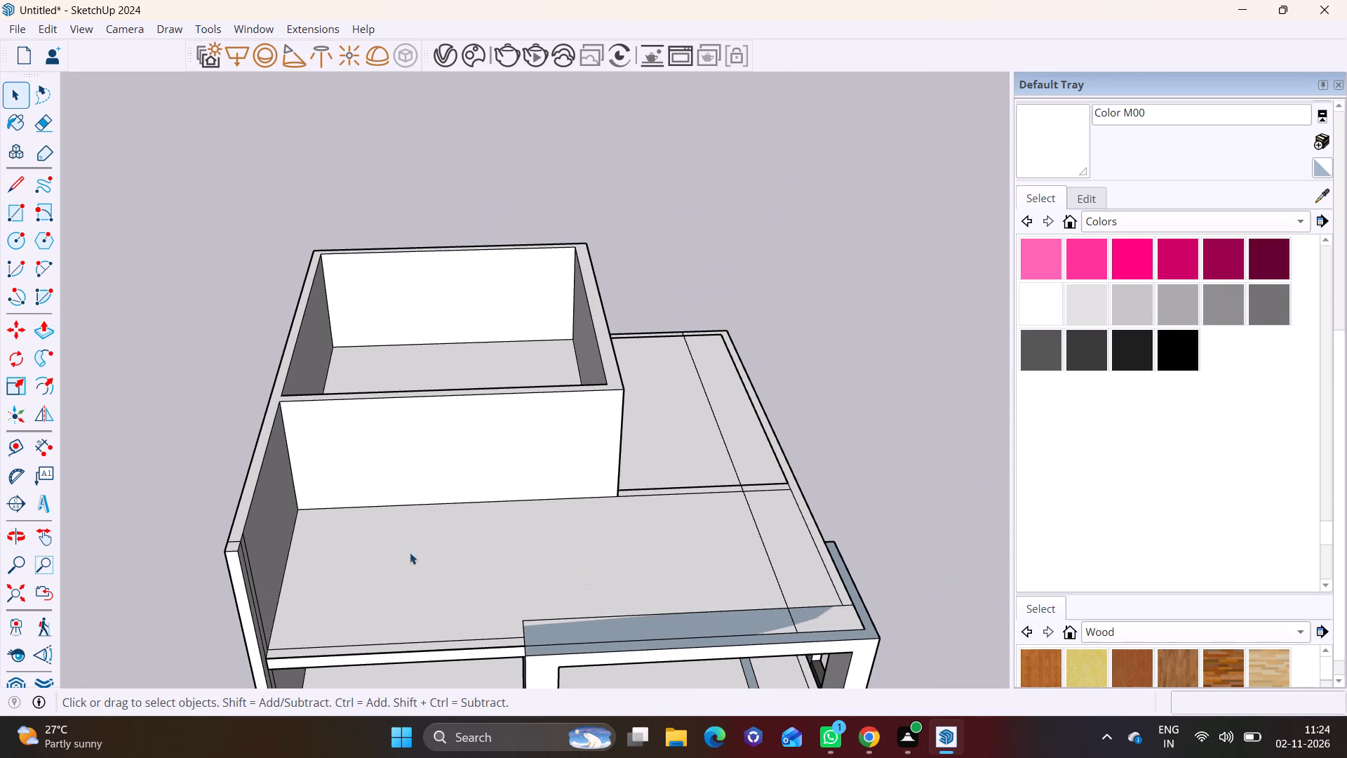
{"action": "scroll", "coordinate": [393, 538], "scroll_direction": "down", "scroll_amount": 1}
{"action": "middle_click_drag", "start_coordinate": [511, 549], "coordinate": [287, 648]}
{"action": "scroll", "coordinate": [234, 557], "scroll_direction": "up", "scroll_amount": 3}
{"action": "middle_click_drag", "start_coordinate": [234, 557], "coordinate": [428, 432], "text": "shift"}
{"action": "scroll", "coordinate": [415, 593], "scroll_direction": "up", "scroll_amount": 3}
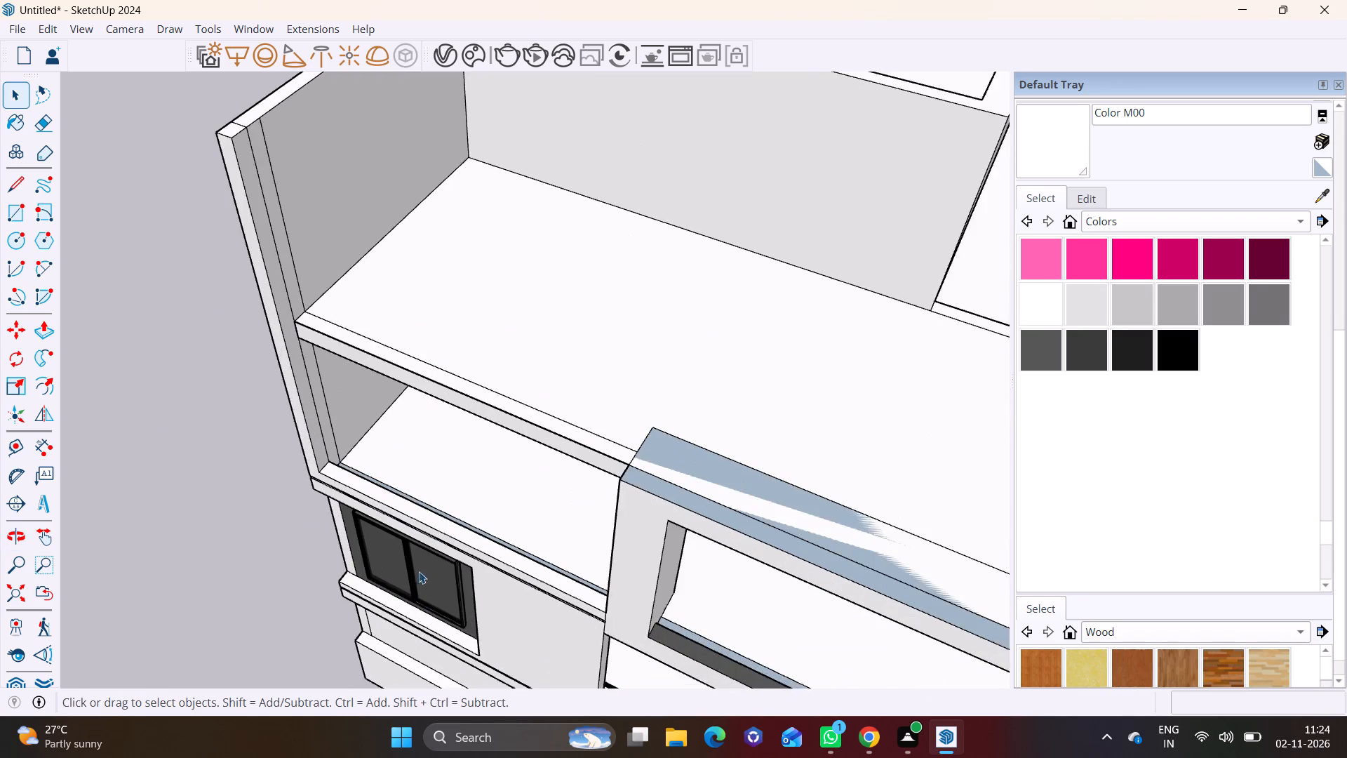
{"action": "scroll", "coordinate": [372, 533], "scroll_direction": "up", "scroll_amount": 5}
{"action": "left_click", "coordinate": [397, 481]}
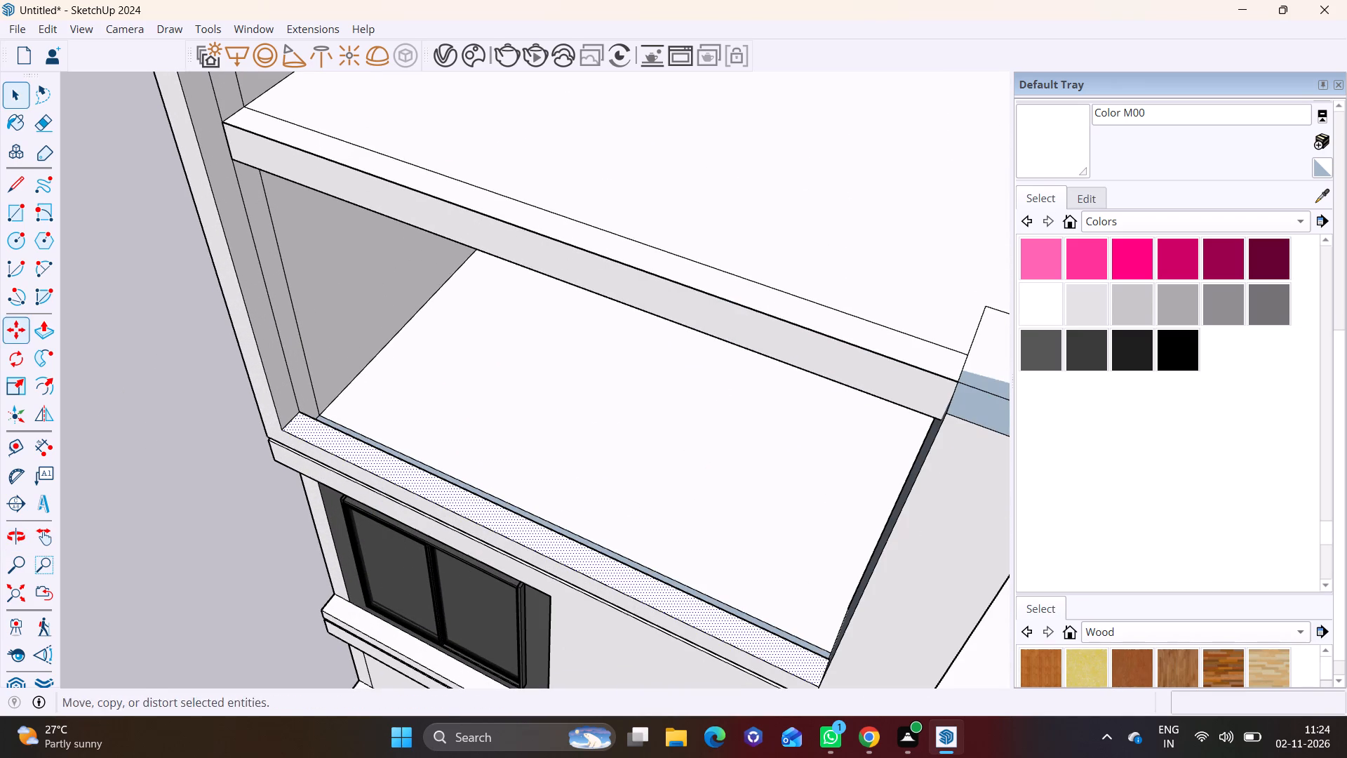
{"action": "left_click", "coordinate": [53, 324]}
{"action": "left_click", "coordinate": [455, 495]}
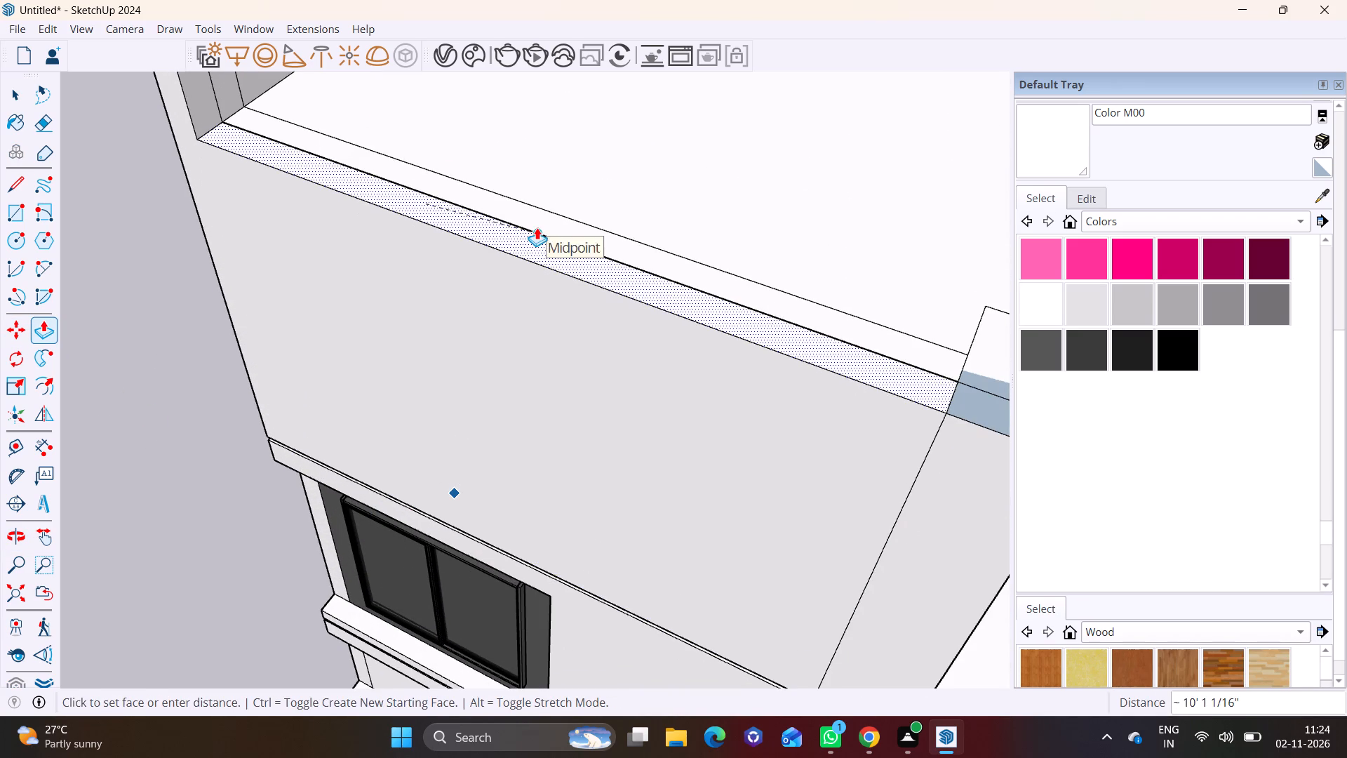
{"action": "left_click", "coordinate": [537, 227]}
Extrude the new front wall's top face up another 10', level with the end wall's top.
{"action": "scroll", "coordinate": [509, 221], "scroll_direction": "down", "scroll_amount": 6}
{"action": "middle_click_drag", "start_coordinate": [495, 277], "coordinate": [361, 477], "text": "shift"}
{"action": "left_click", "coordinate": [362, 450]}
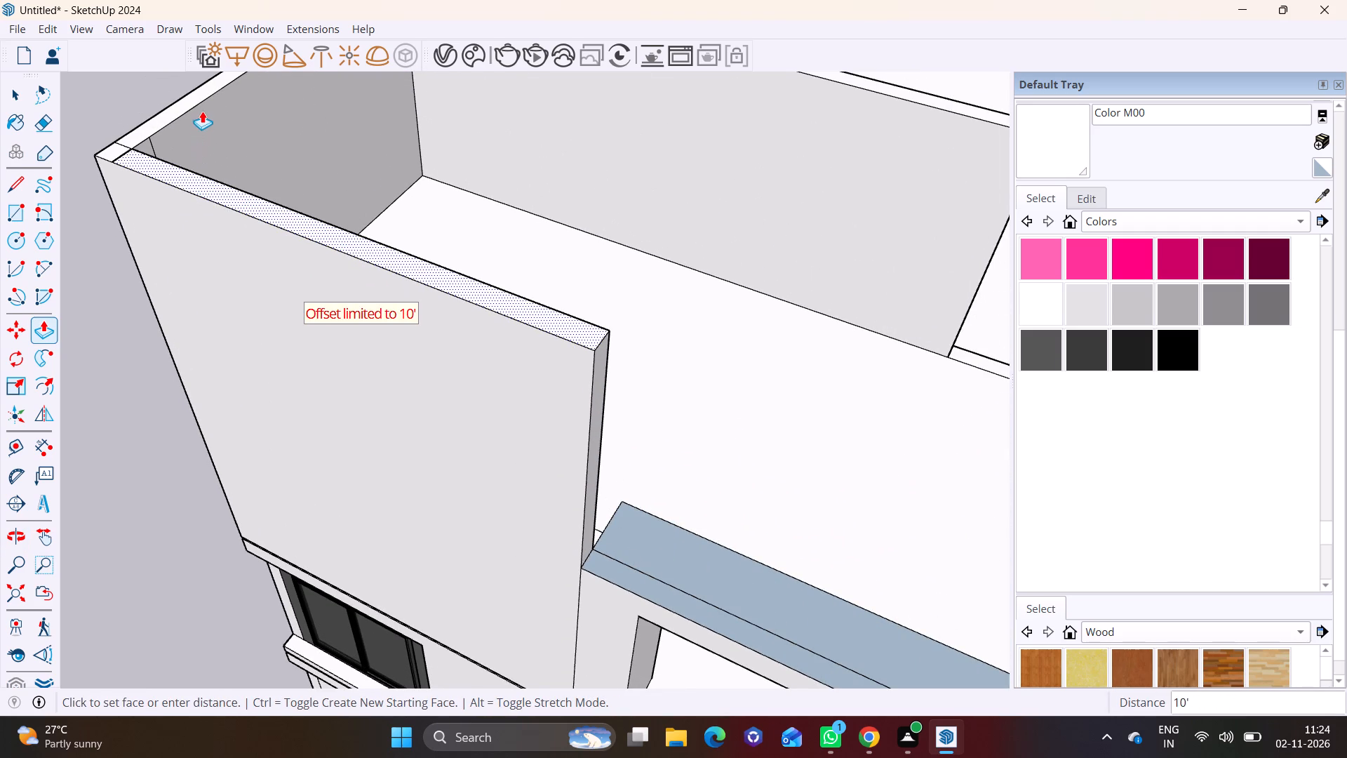
{"action": "left_click", "coordinate": [202, 104]}
{"action": "key", "text": "space"}
{"action": "left_click", "coordinate": [81, 336]}
Examine the new full-height front wall from the front and side, including its joint with the slab above the window.
{"action": "scroll", "coordinate": [224, 441], "scroll_direction": "down", "scroll_amount": 4}
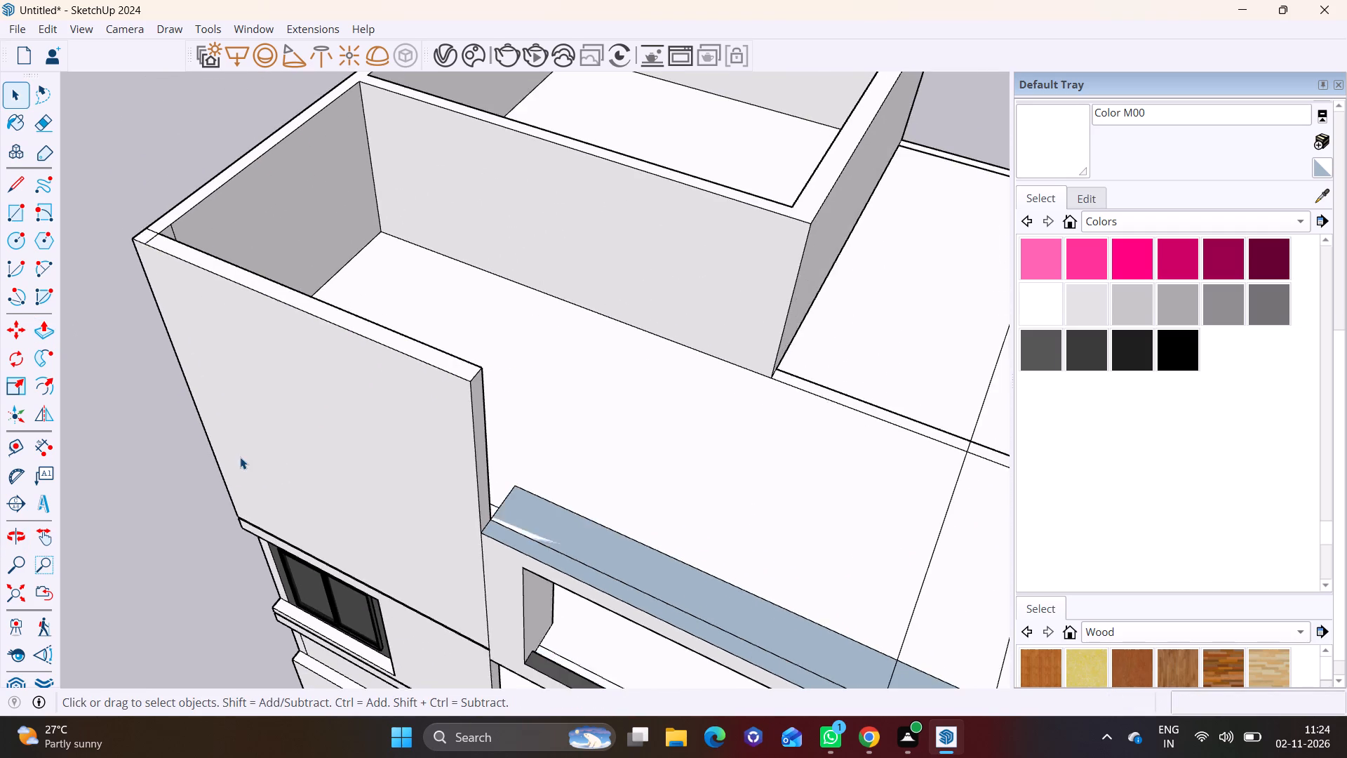
{"action": "scroll", "coordinate": [240, 457], "scroll_direction": "down", "scroll_amount": 2}
{"action": "middle_click_drag", "start_coordinate": [436, 475], "coordinate": [749, 219]}
{"action": "scroll", "coordinate": [653, 333], "scroll_direction": "down", "scroll_amount": 3}
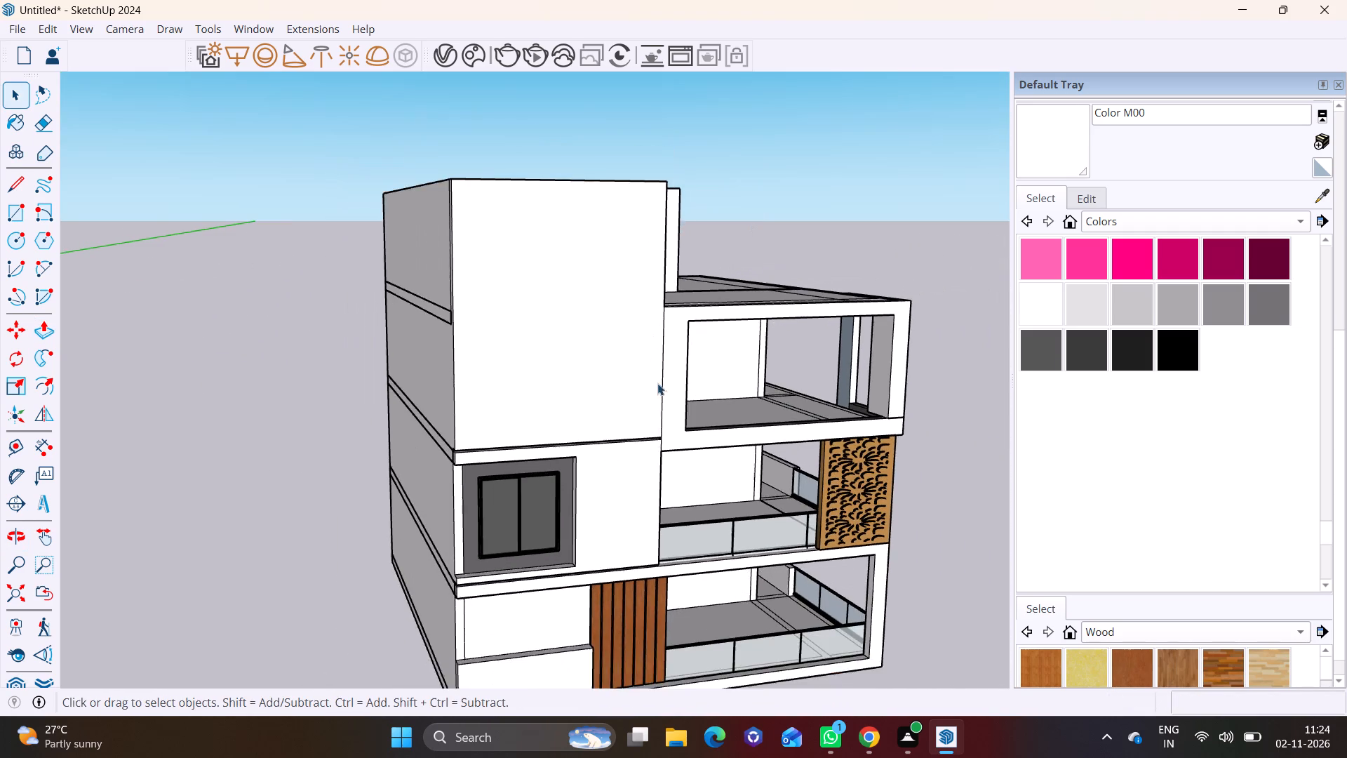
{"action": "middle_click_drag", "start_coordinate": [606, 371], "coordinate": [491, 332]}
{"action": "scroll", "coordinate": [502, 416], "scroll_direction": "up", "scroll_amount": 6}
{"action": "middle_click_drag", "start_coordinate": [517, 448], "coordinate": [739, 466]}
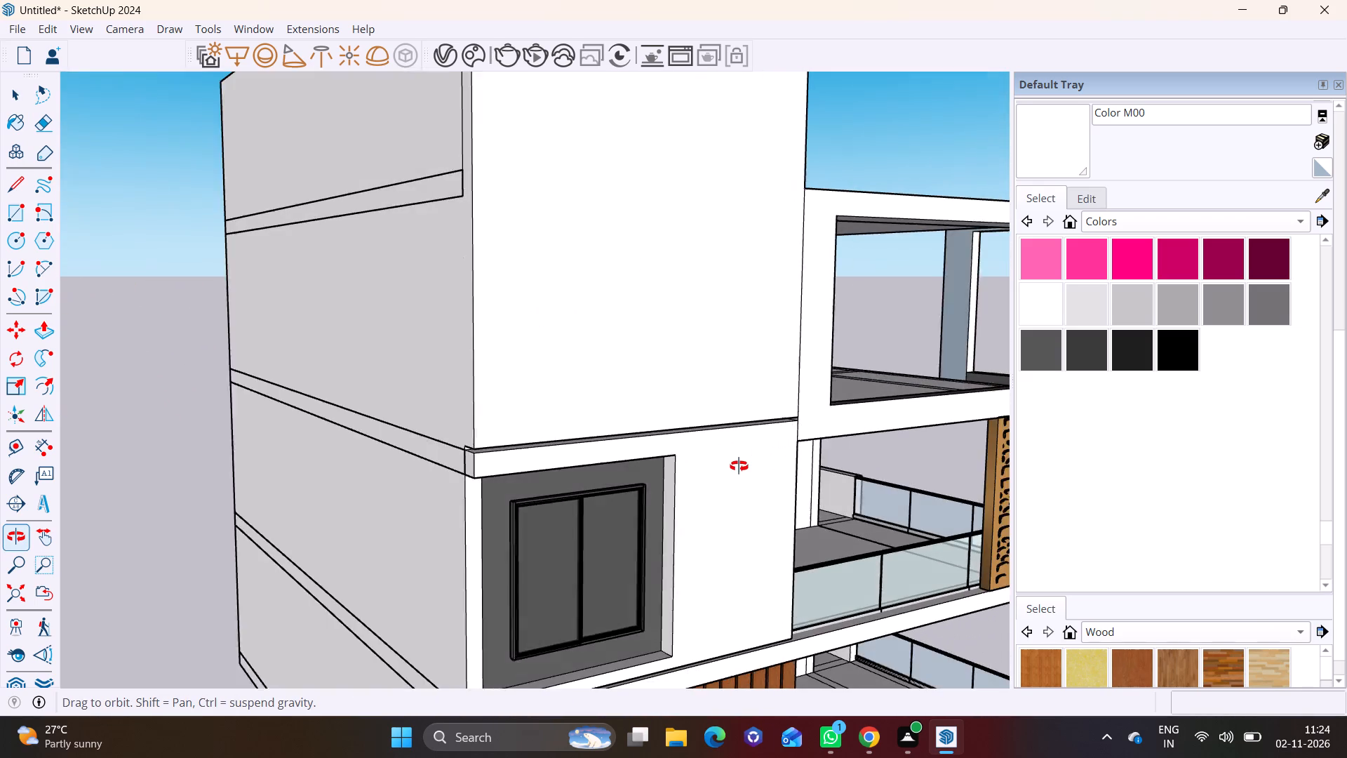
Draw a rectangle about 17' 4 13/16" by 1' 3 1/4" across the bottom of the new front wall, above the window slab.
{"action": "middle_click_drag", "start_coordinate": [739, 466], "coordinate": [547, 471]}
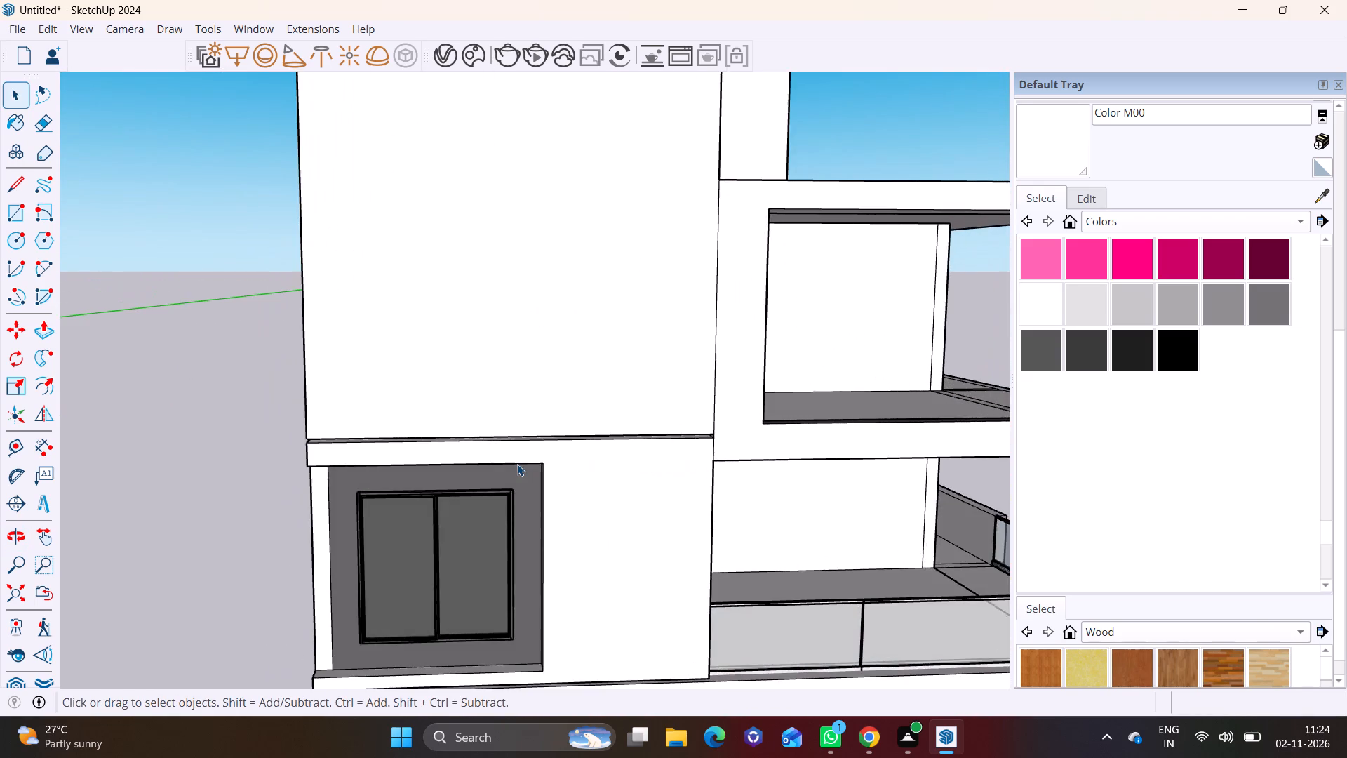
{"action": "scroll", "coordinate": [517, 464], "scroll_direction": "down", "scroll_amount": 2}
{"action": "left_click", "coordinate": [17, 204]}
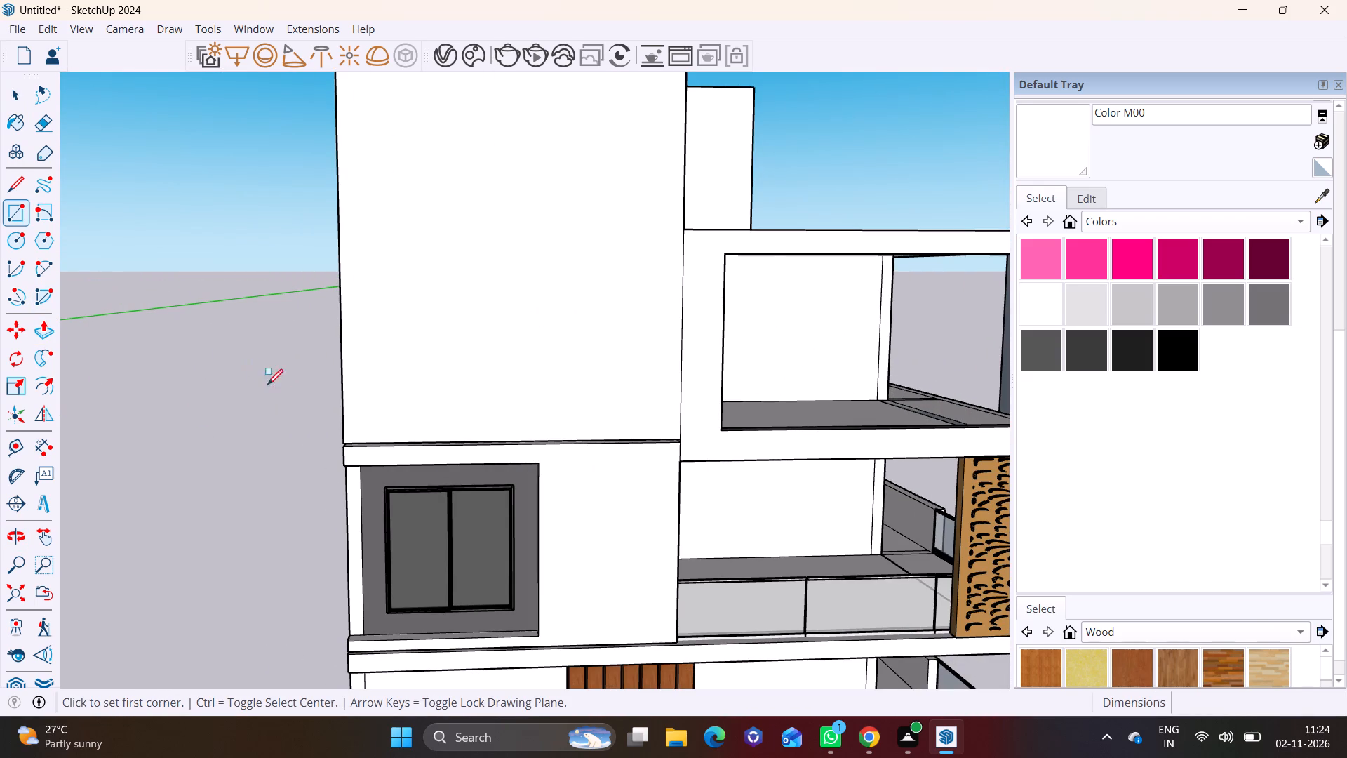
{"action": "left_click", "coordinate": [347, 442]}
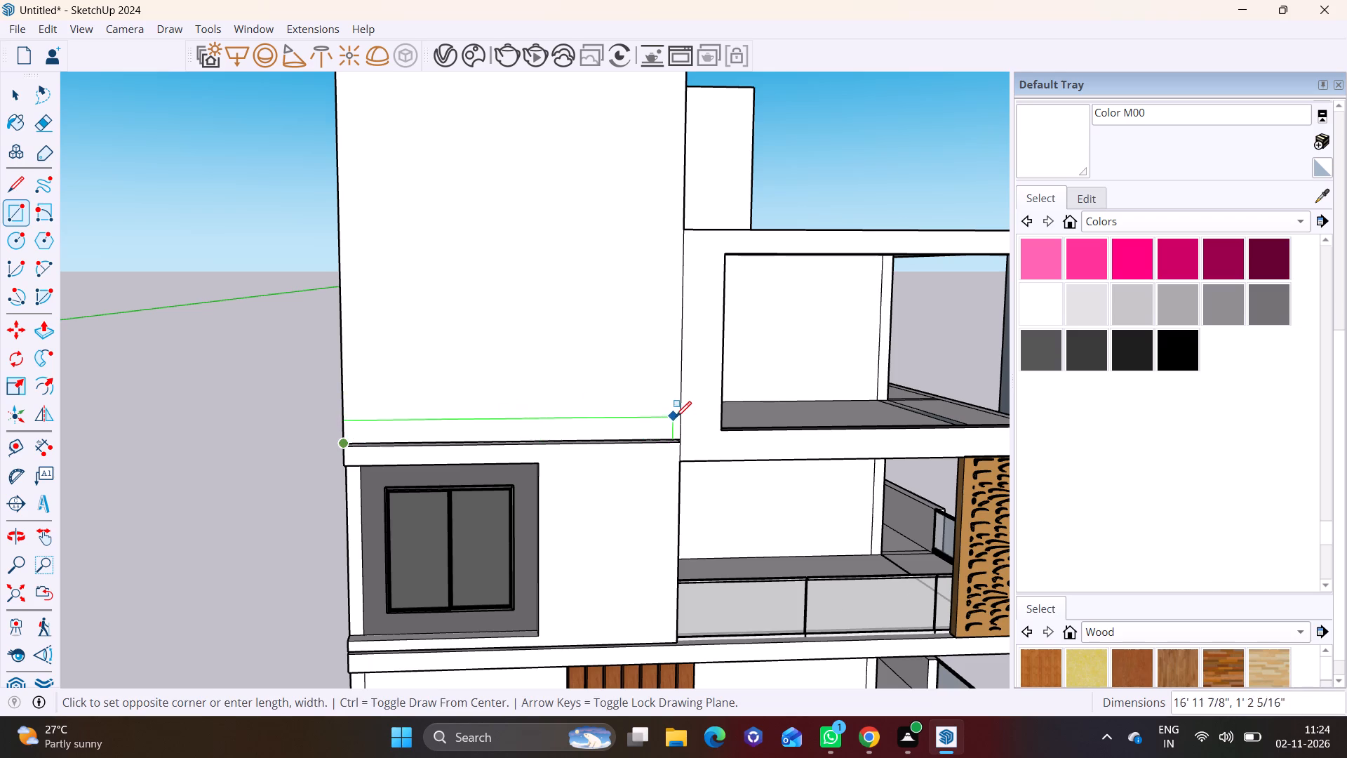
{"action": "scroll", "coordinate": [677, 417], "scroll_direction": "up", "scroll_amount": 6}
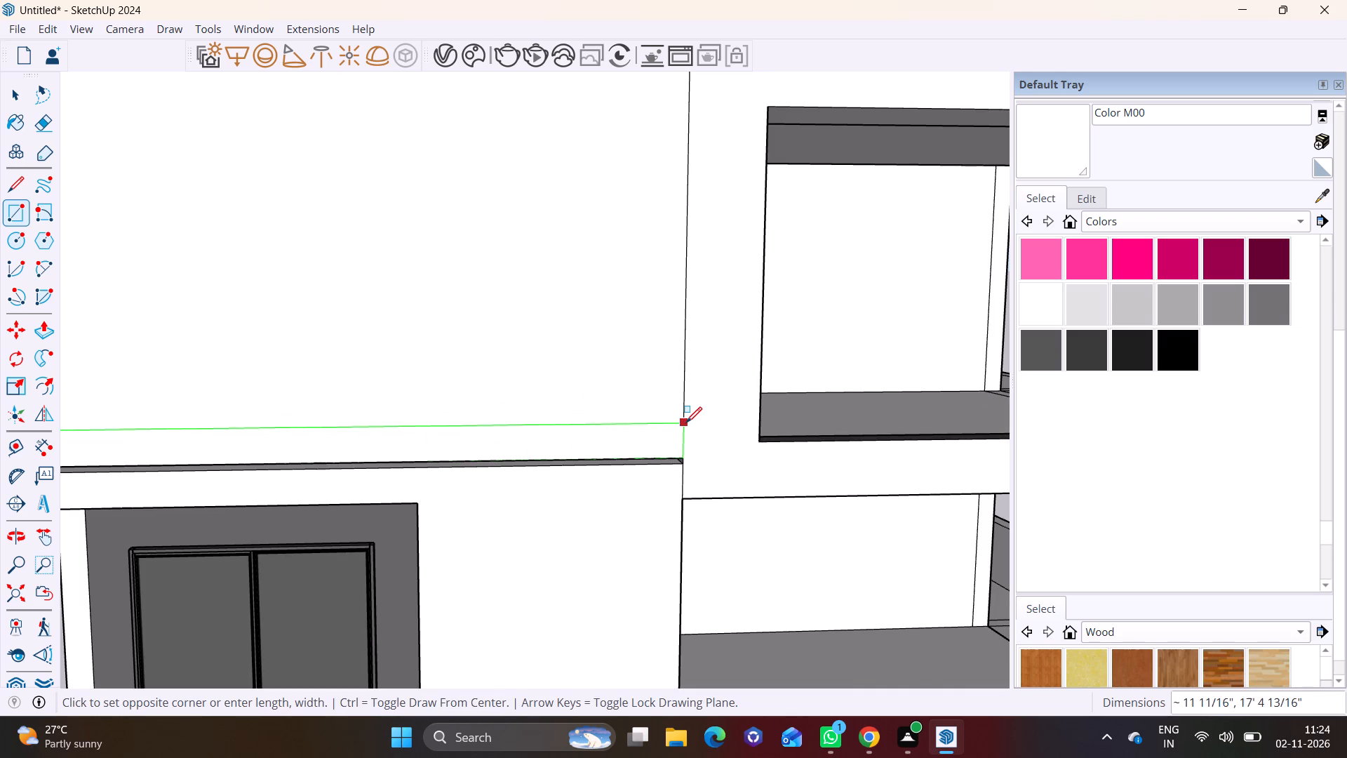
{"action": "left_click", "coordinate": [687, 414]}
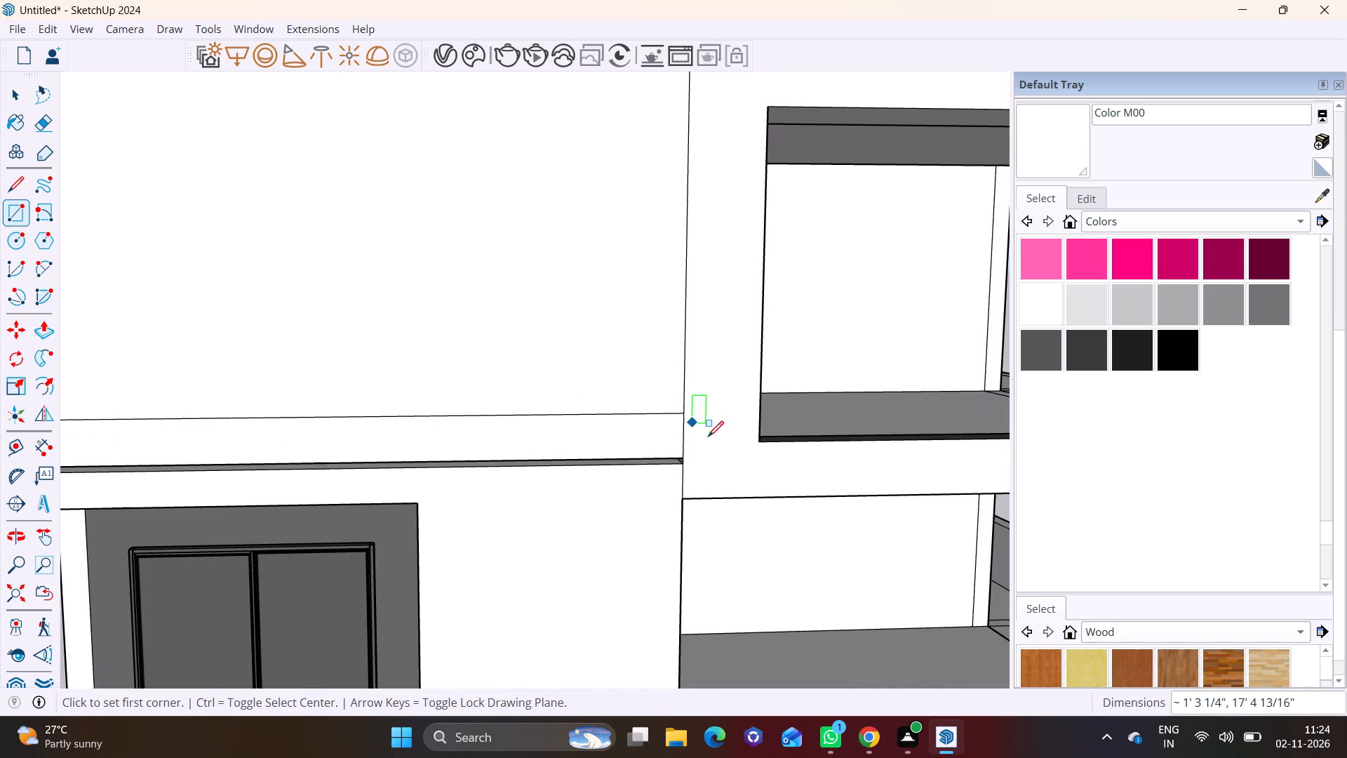
Extrude the new bottom strip outward about 1" from the front wall.
{"action": "middle_click_drag", "start_coordinate": [710, 437], "coordinate": [383, 550]}
{"action": "key", "text": "space"}
{"action": "left_click", "coordinate": [358, 481]}
{"action": "scroll", "coordinate": [351, 492], "scroll_direction": "up", "scroll_amount": 3}
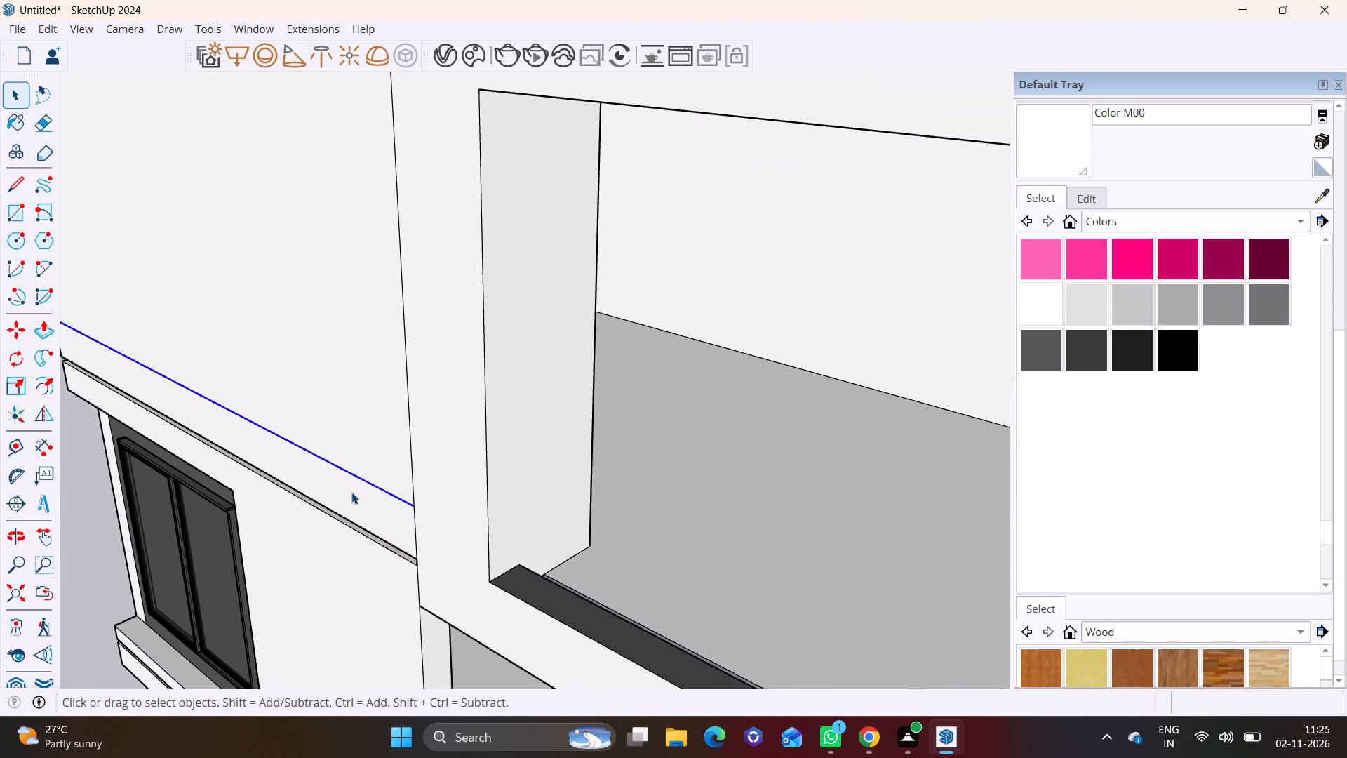
{"action": "left_click", "coordinate": [353, 493]}
{"action": "middle_click_drag", "start_coordinate": [353, 493], "coordinate": [605, 438], "text": "shift"}
{"action": "middle_click_drag", "start_coordinate": [605, 447], "coordinate": [508, 458]}
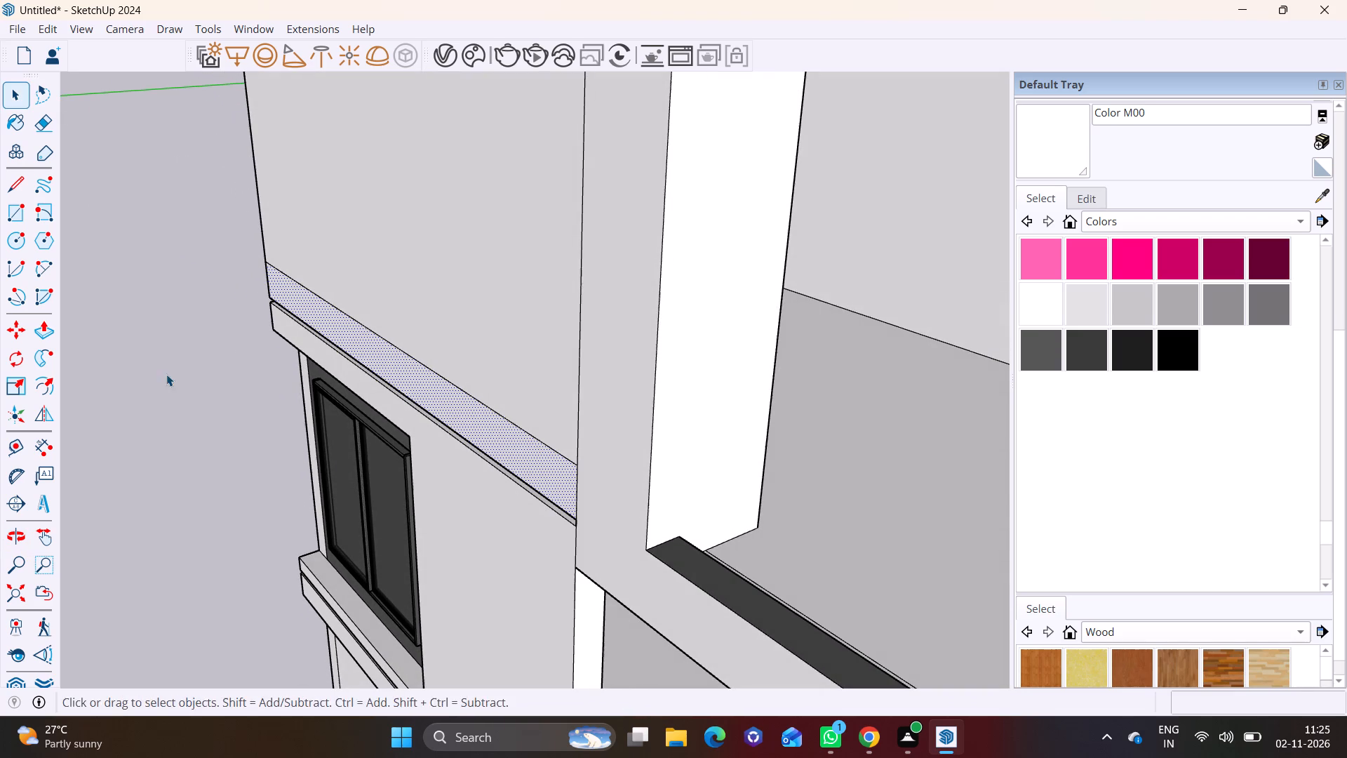
{"action": "left_click", "coordinate": [43, 323]}
{"action": "left_click", "coordinate": [546, 453]}
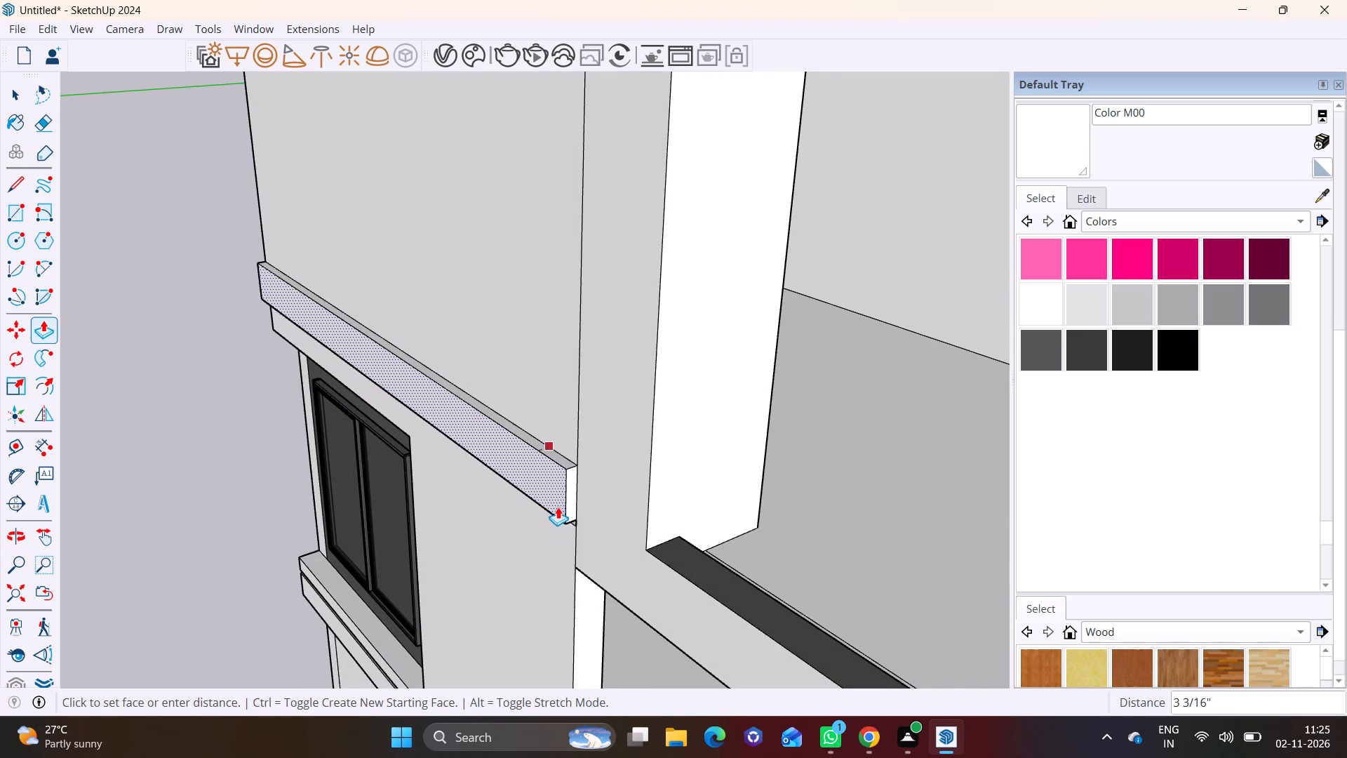
{"action": "scroll", "coordinate": [558, 507], "scroll_direction": "up", "scroll_amount": 6}
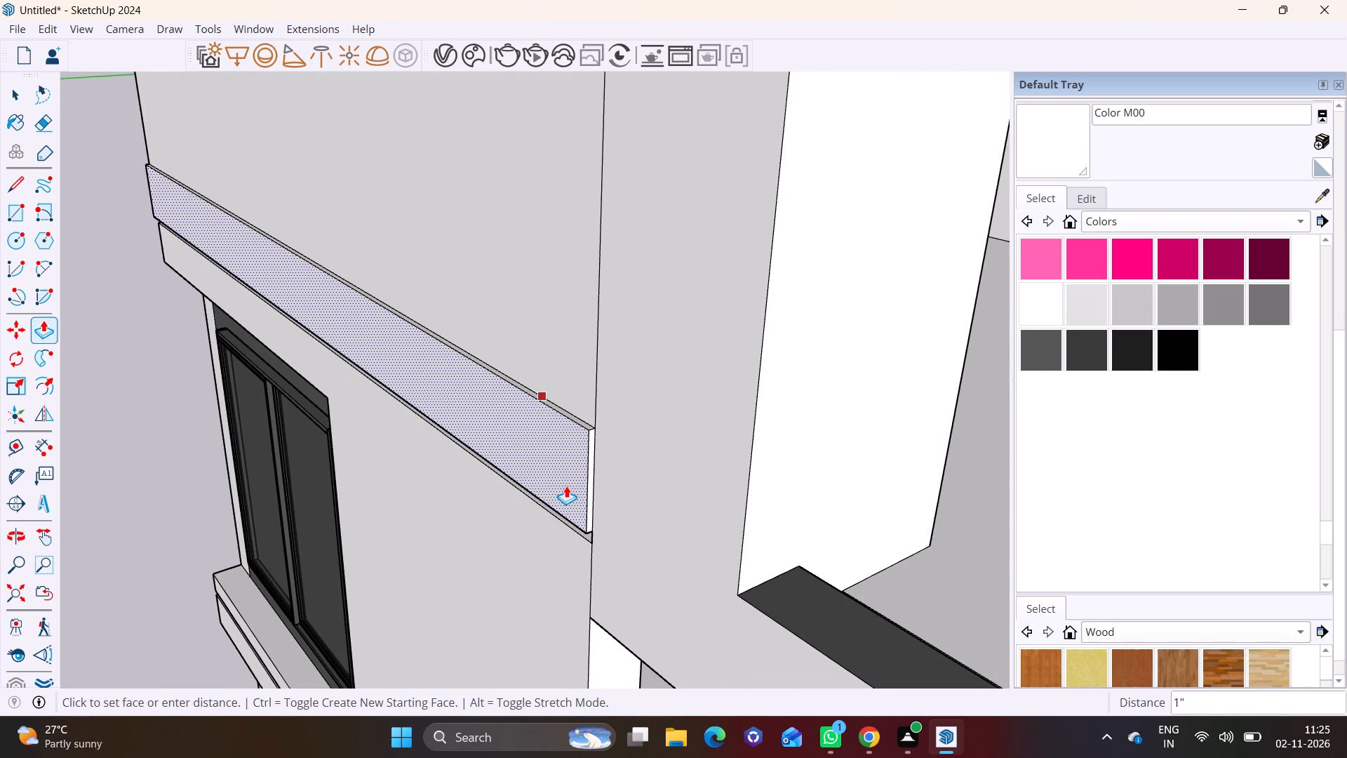
{"action": "left_click", "coordinate": [566, 486]}
{"action": "key", "text": "space"}
Draw a short line across the raised strip's narrow top face near the wall's outer corner, splitting off a small end section.
{"action": "scroll", "coordinate": [455, 526], "scroll_direction": "down", "scroll_amount": 4}
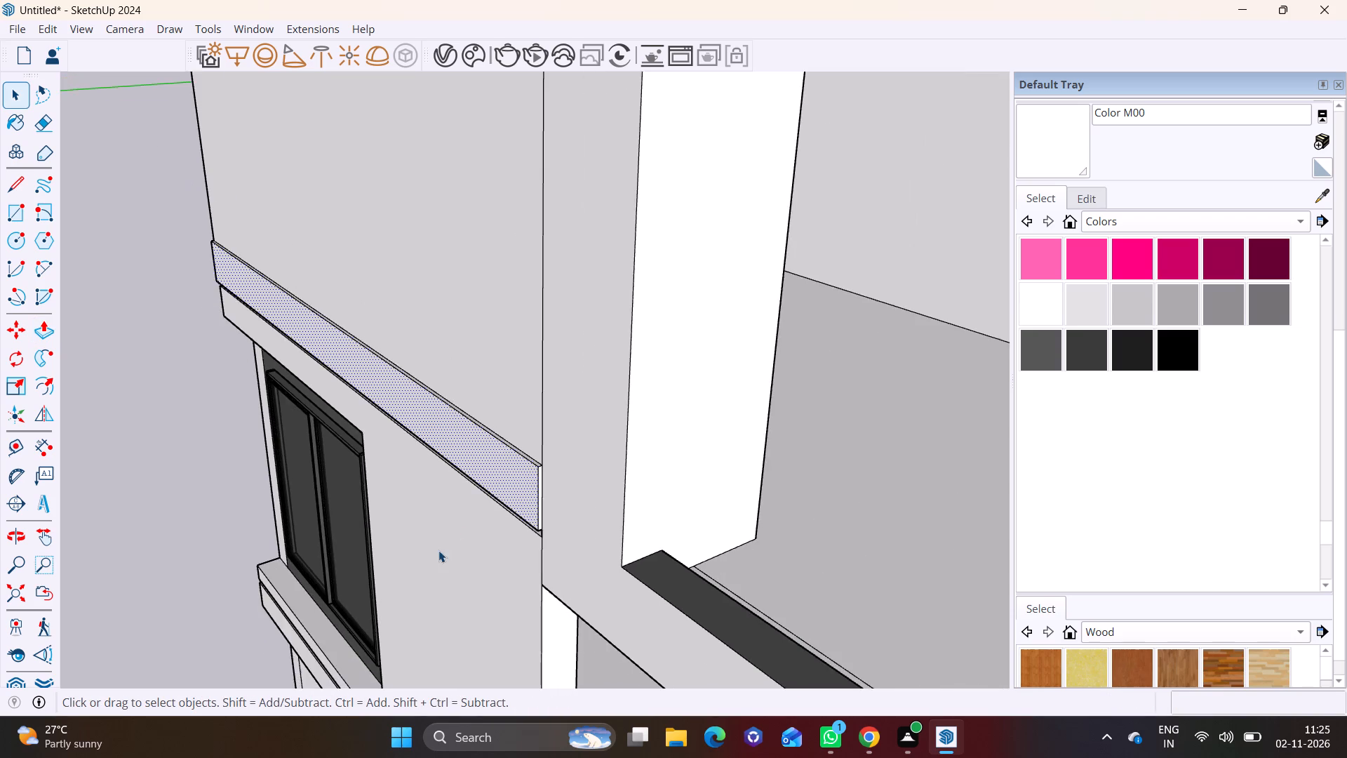
{"action": "scroll", "coordinate": [438, 550], "scroll_direction": "down", "scroll_amount": 3}
{"action": "middle_click_drag", "start_coordinate": [465, 458], "coordinate": [737, 663]}
{"action": "scroll", "coordinate": [562, 476], "scroll_direction": "up", "scroll_amount": 13}
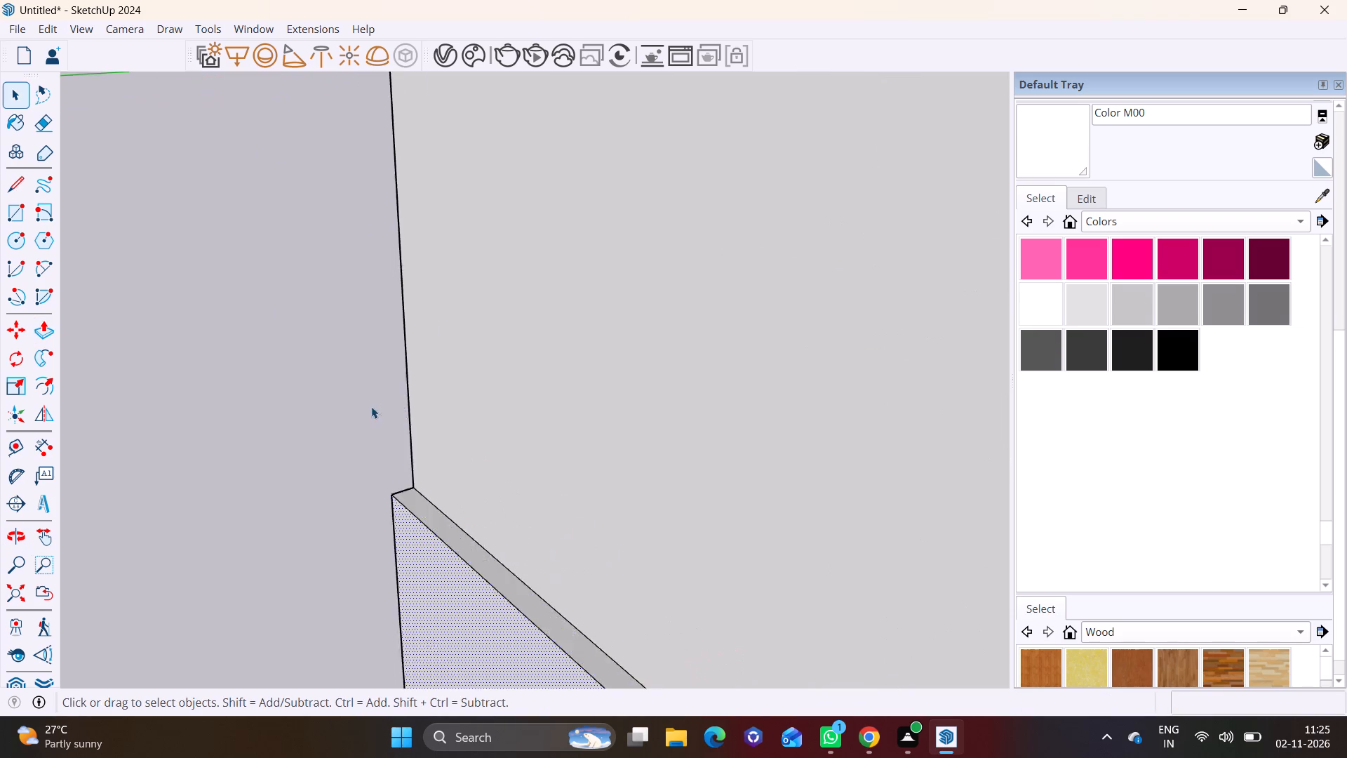
{"action": "scroll", "coordinate": [371, 406], "scroll_direction": "up", "scroll_amount": 4}
{"action": "scroll", "coordinate": [122, 395], "scroll_direction": "down", "scroll_amount": 3}
{"action": "scroll", "coordinate": [263, 471], "scroll_direction": "down", "scroll_amount": 17}
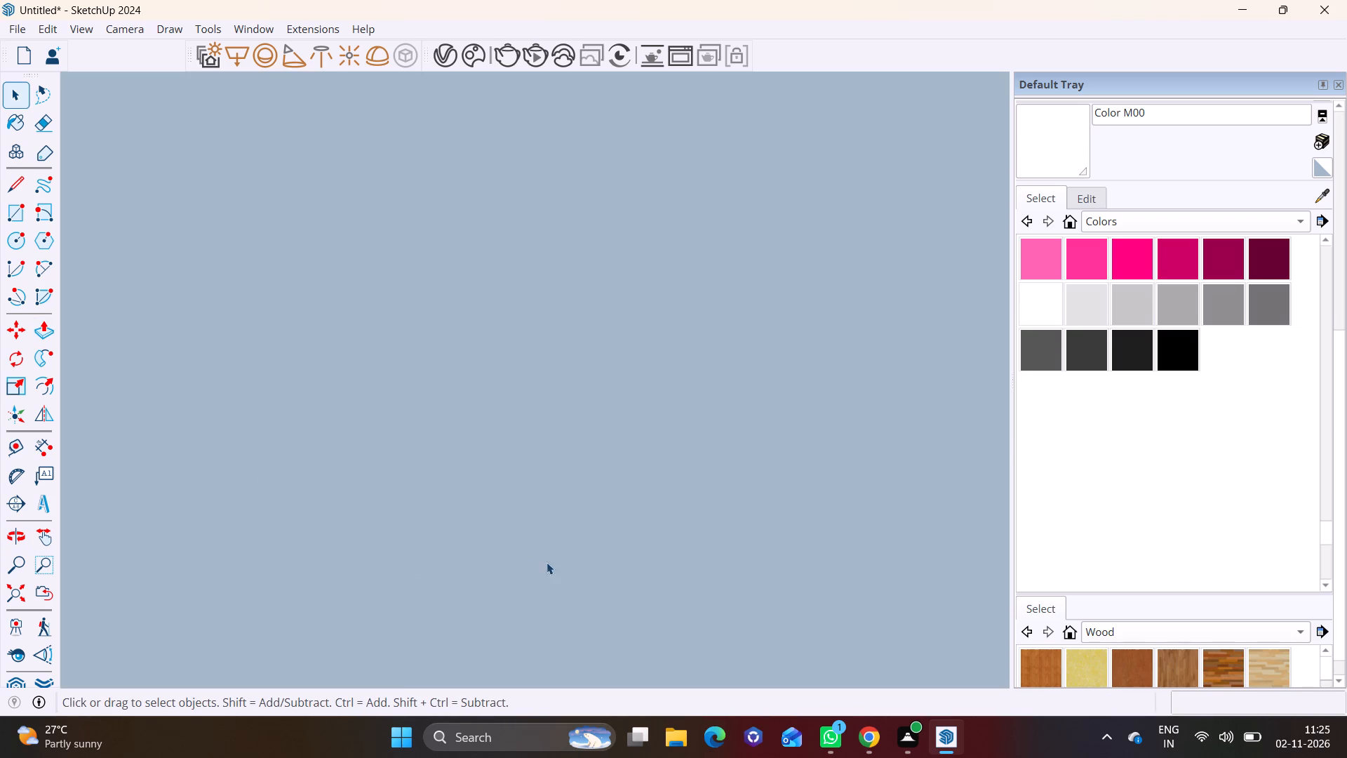
{"action": "scroll", "coordinate": [547, 562], "scroll_direction": "down", "scroll_amount": 20}
{"action": "scroll", "coordinate": [547, 562], "scroll_direction": "down", "scroll_amount": 14}
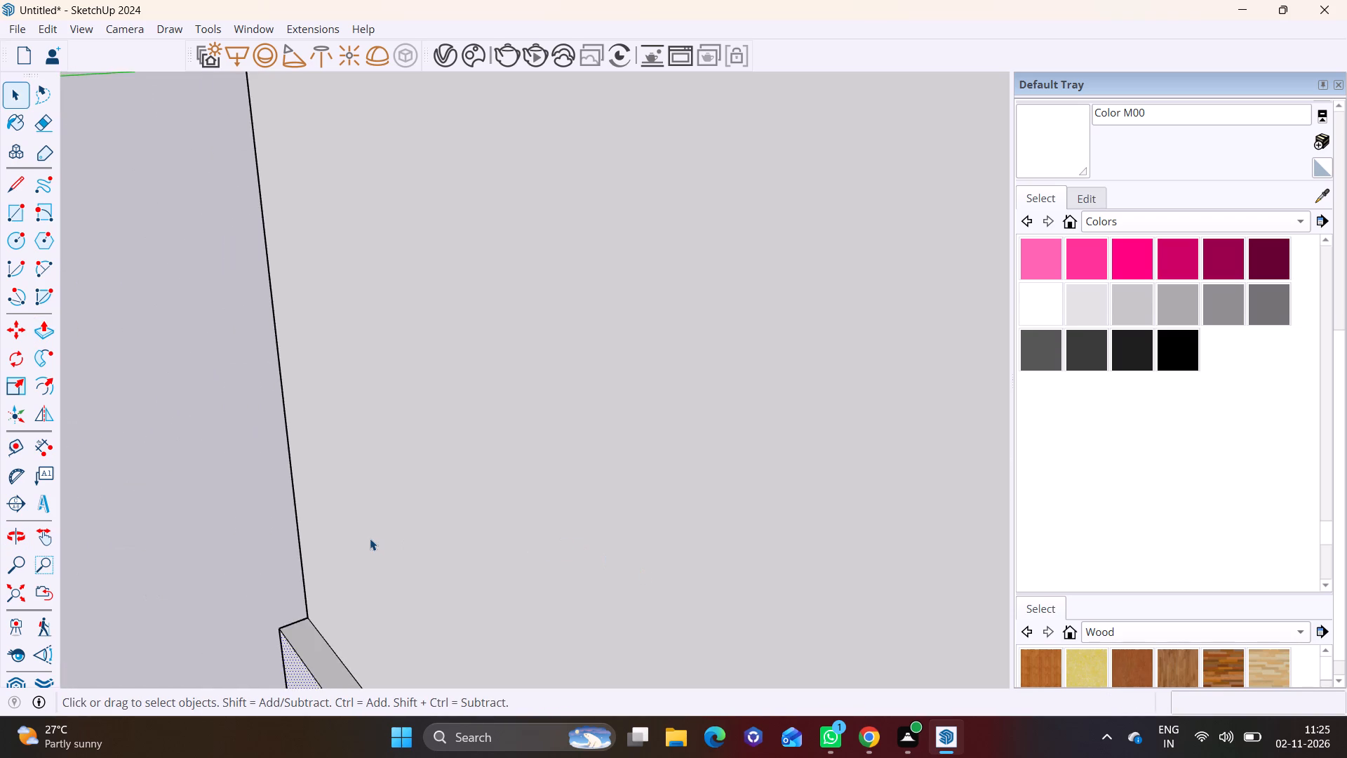
{"action": "scroll", "coordinate": [370, 538], "scroll_direction": "down", "scroll_amount": 4}
{"action": "middle_click_drag", "start_coordinate": [347, 589], "coordinate": [351, 405], "text": "shift"}
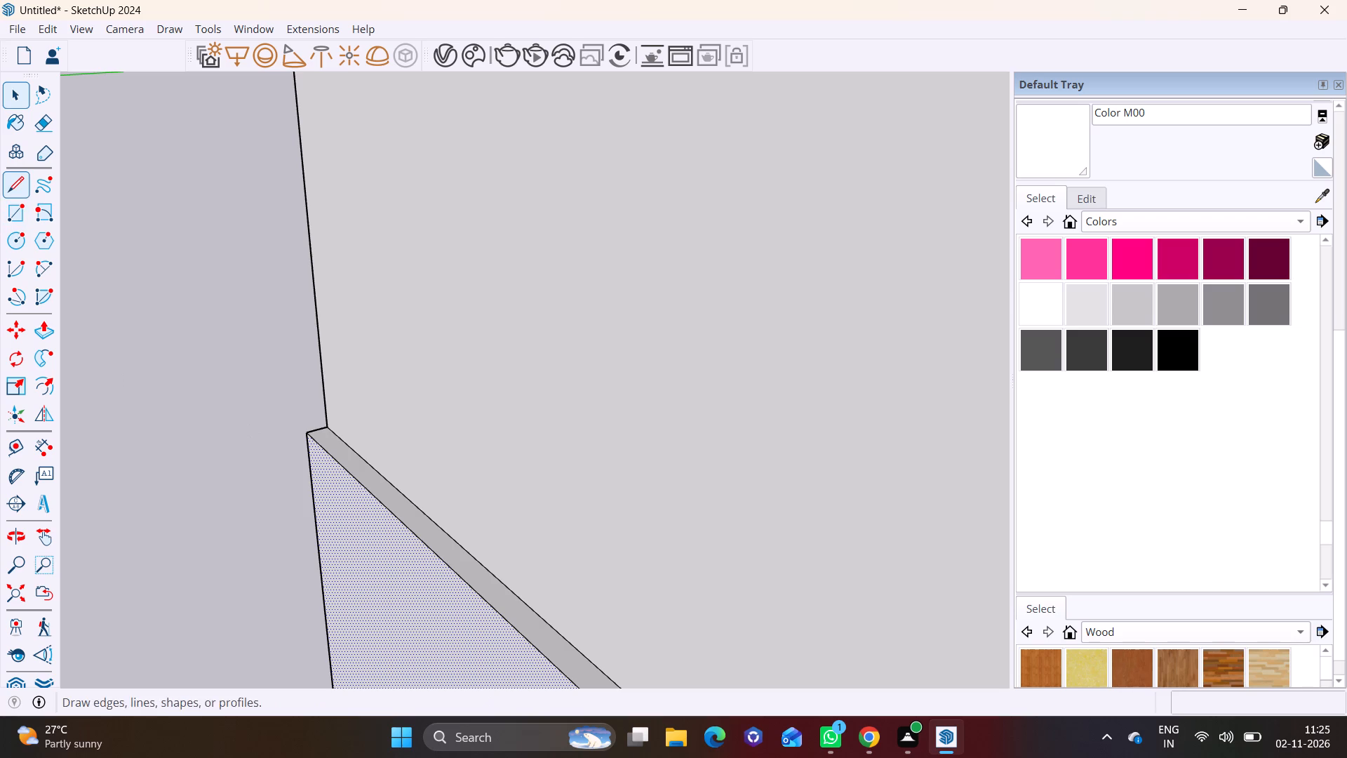
{"action": "left_click", "coordinate": [12, 185]}
{"action": "middle_click_drag", "start_coordinate": [422, 458], "coordinate": [397, 501]}
{"action": "scroll", "coordinate": [358, 457], "scroll_direction": "up", "scroll_amount": 6}
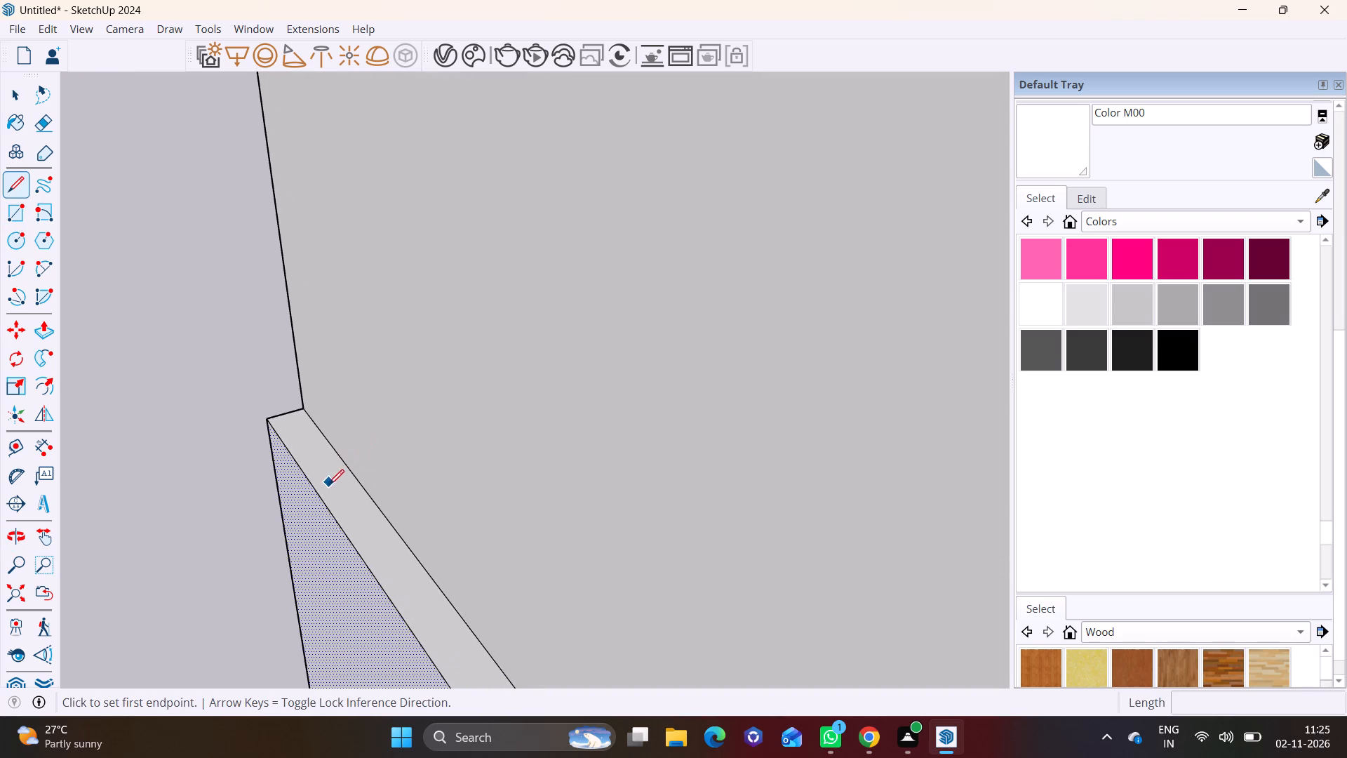
{"action": "scroll", "coordinate": [325, 491], "scroll_direction": "down", "scroll_amount": 16}
{"action": "middle_click_drag", "start_coordinate": [782, 616], "coordinate": [741, 202], "text": "shift"}
{"action": "scroll", "coordinate": [741, 202], "scroll_direction": "down", "scroll_amount": 2, "text": "shift"}
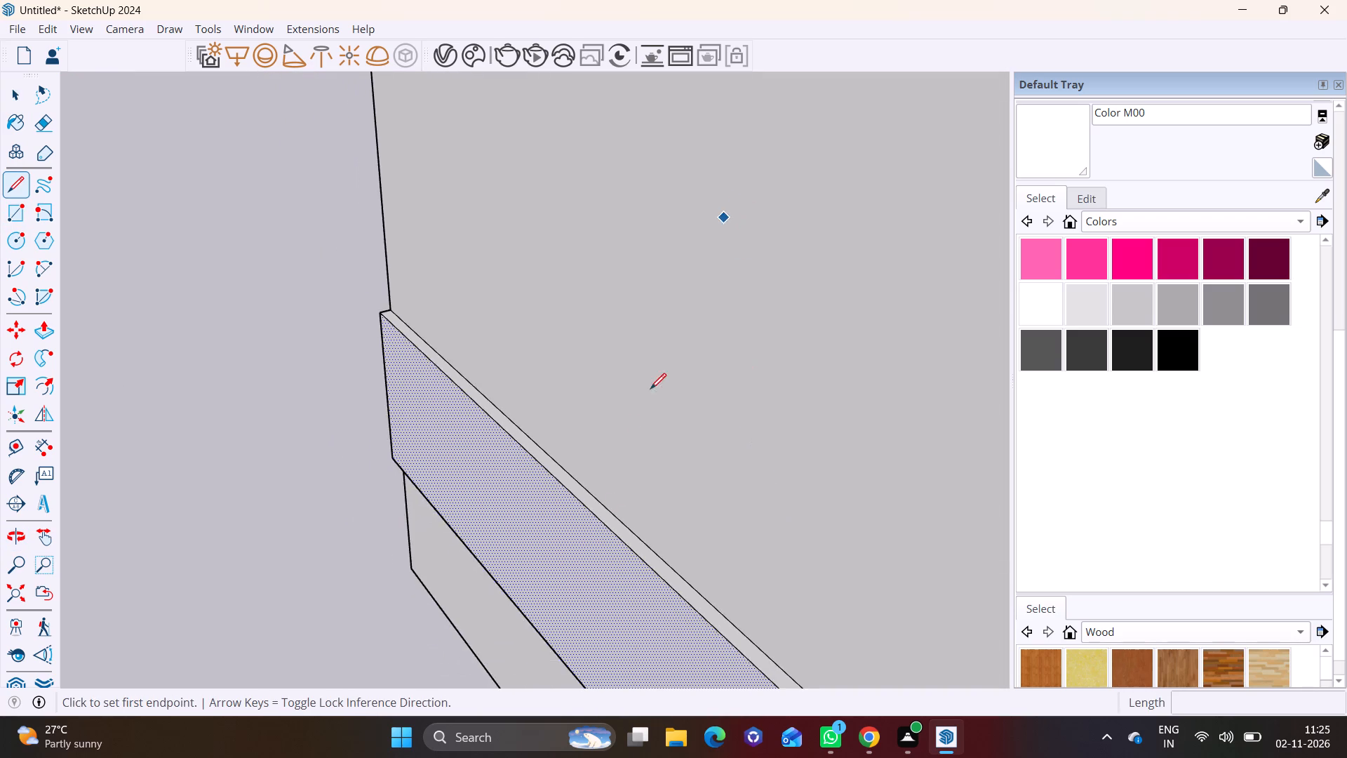
{"action": "scroll", "coordinate": [650, 389], "scroll_direction": "down", "scroll_amount": 12, "text": "shift"}
{"action": "middle_click_drag", "start_coordinate": [732, 642], "coordinate": [704, 601], "text": "shift"}
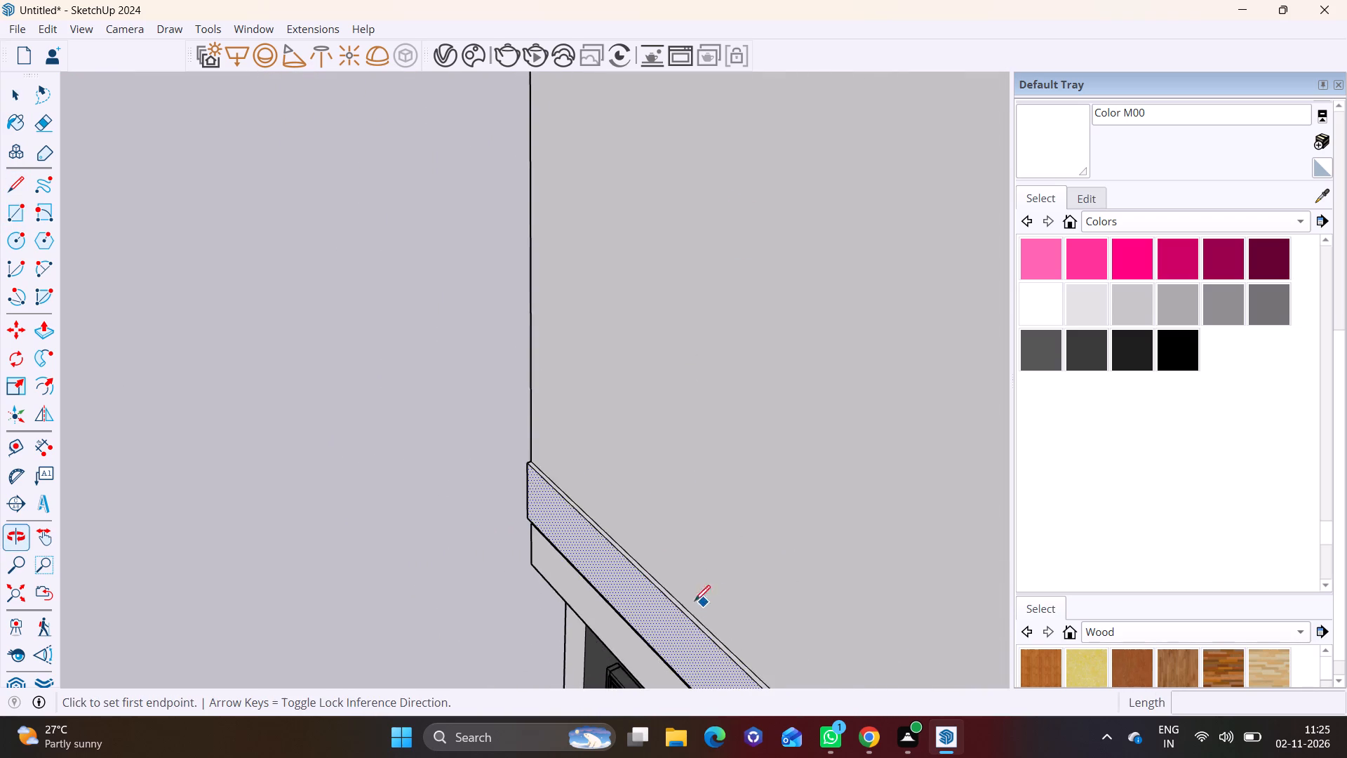
{"action": "scroll", "coordinate": [546, 443], "scroll_direction": "up", "scroll_amount": 20}
{"action": "scroll", "coordinate": [546, 443], "scroll_direction": "up", "scroll_amount": 1}
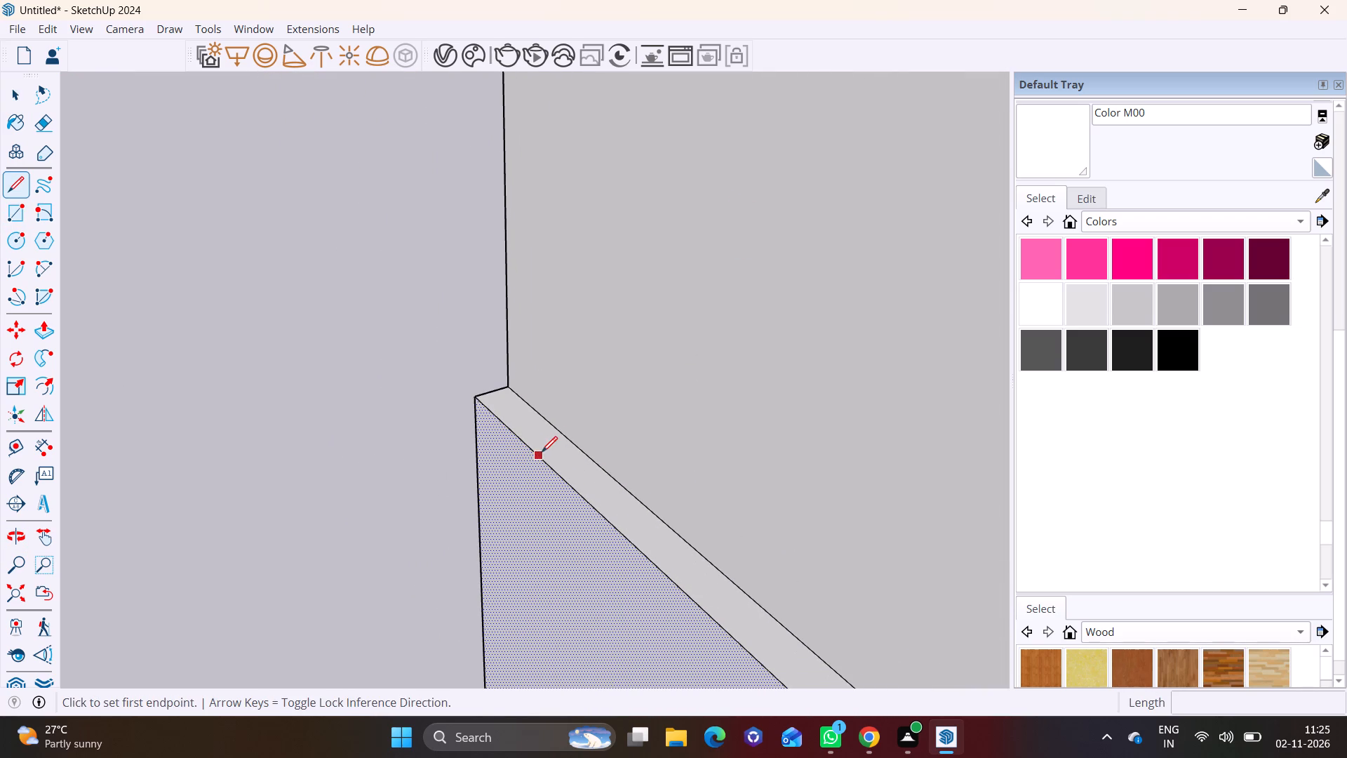
{"action": "left_click", "coordinate": [542, 456]}
{"action": "left_click", "coordinate": [582, 440]}
{"action": "key", "text": "space"}
Extrude the small end section up about 19' 6 7/8" to the wall's top, forming a vertical border strip.
{"action": "left_click", "coordinate": [554, 434]}
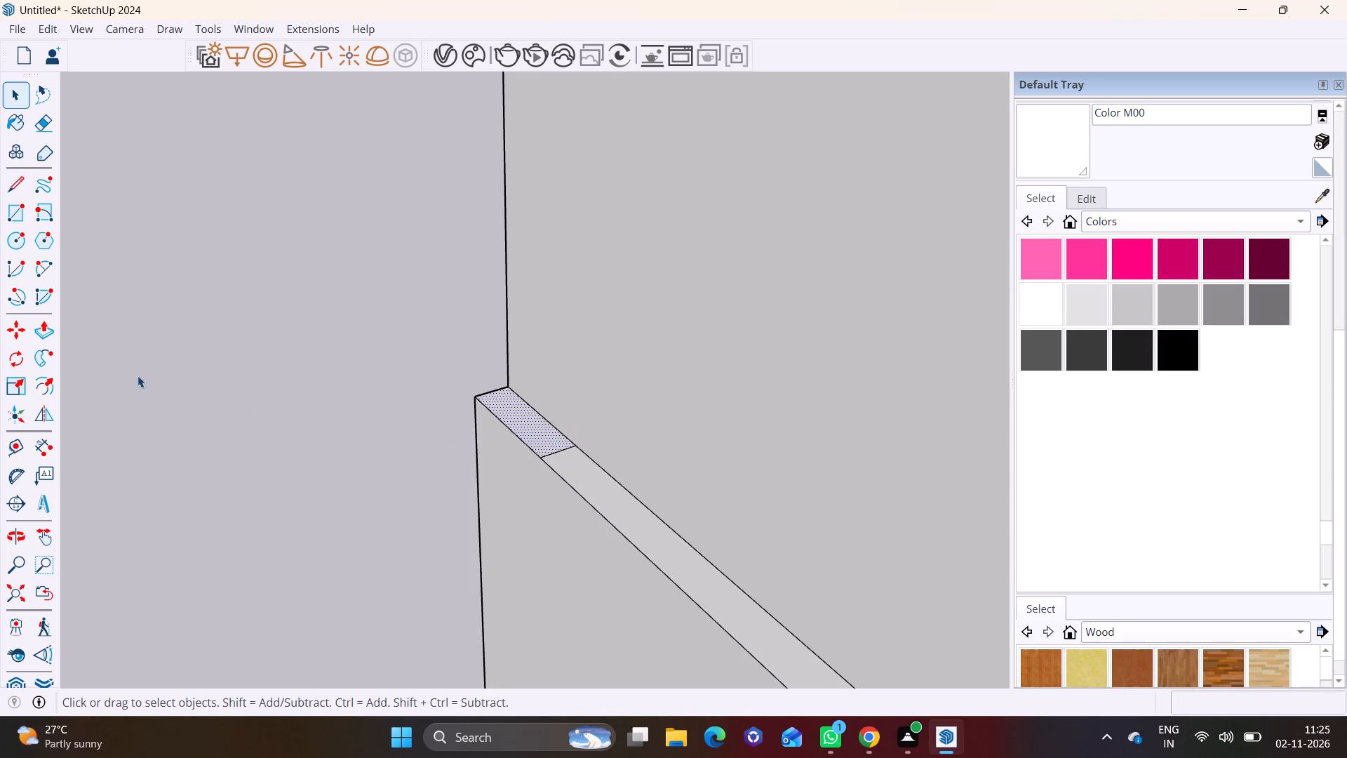
{"action": "left_click", "coordinate": [47, 315]}
{"action": "left_click", "coordinate": [530, 430]}
{"action": "left_click", "coordinate": [46, 333]}
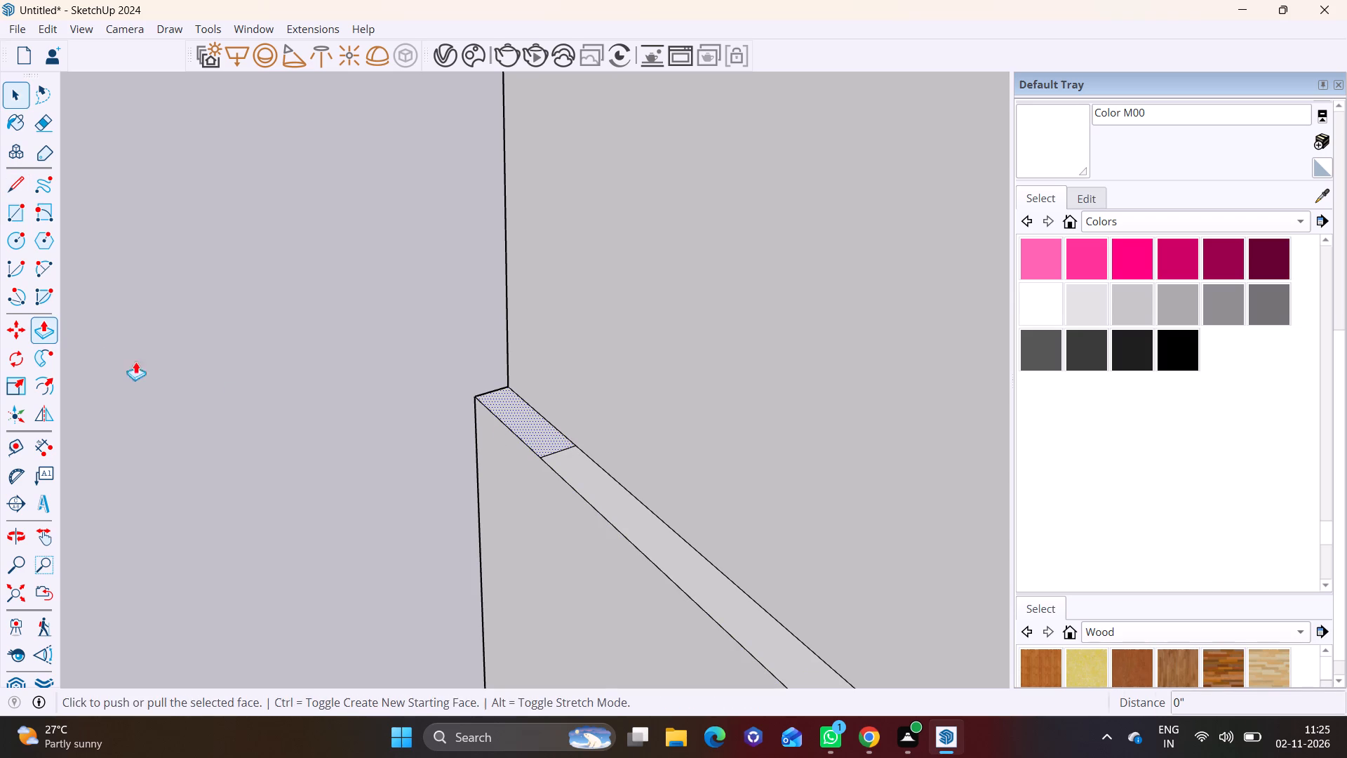
{"action": "left_click", "coordinate": [533, 420]}
{"action": "scroll", "coordinate": [582, 284], "scroll_direction": "down", "scroll_amount": 11}
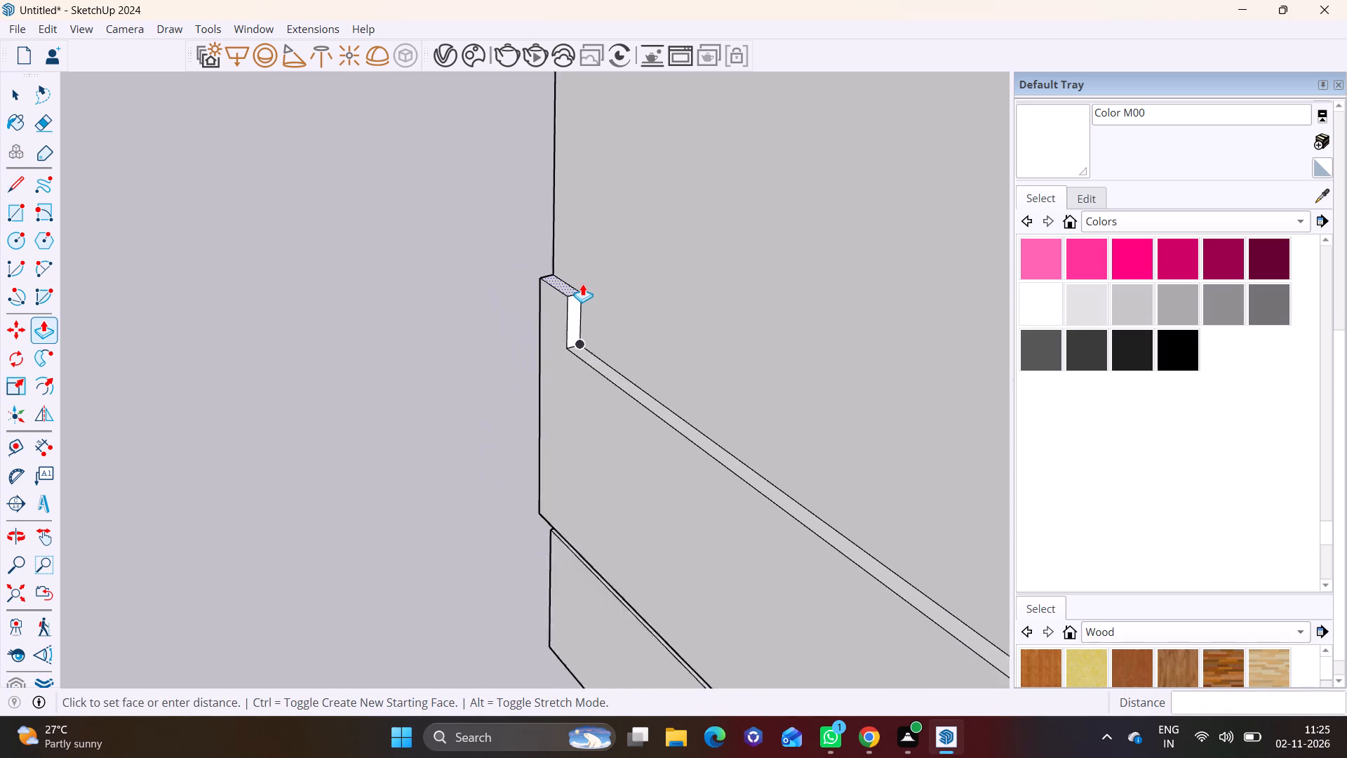
{"action": "scroll", "coordinate": [582, 284], "scroll_direction": "down", "scroll_amount": 6}
{"action": "middle_click_drag", "start_coordinate": [645, 161], "coordinate": [479, 484], "text": "shift"}
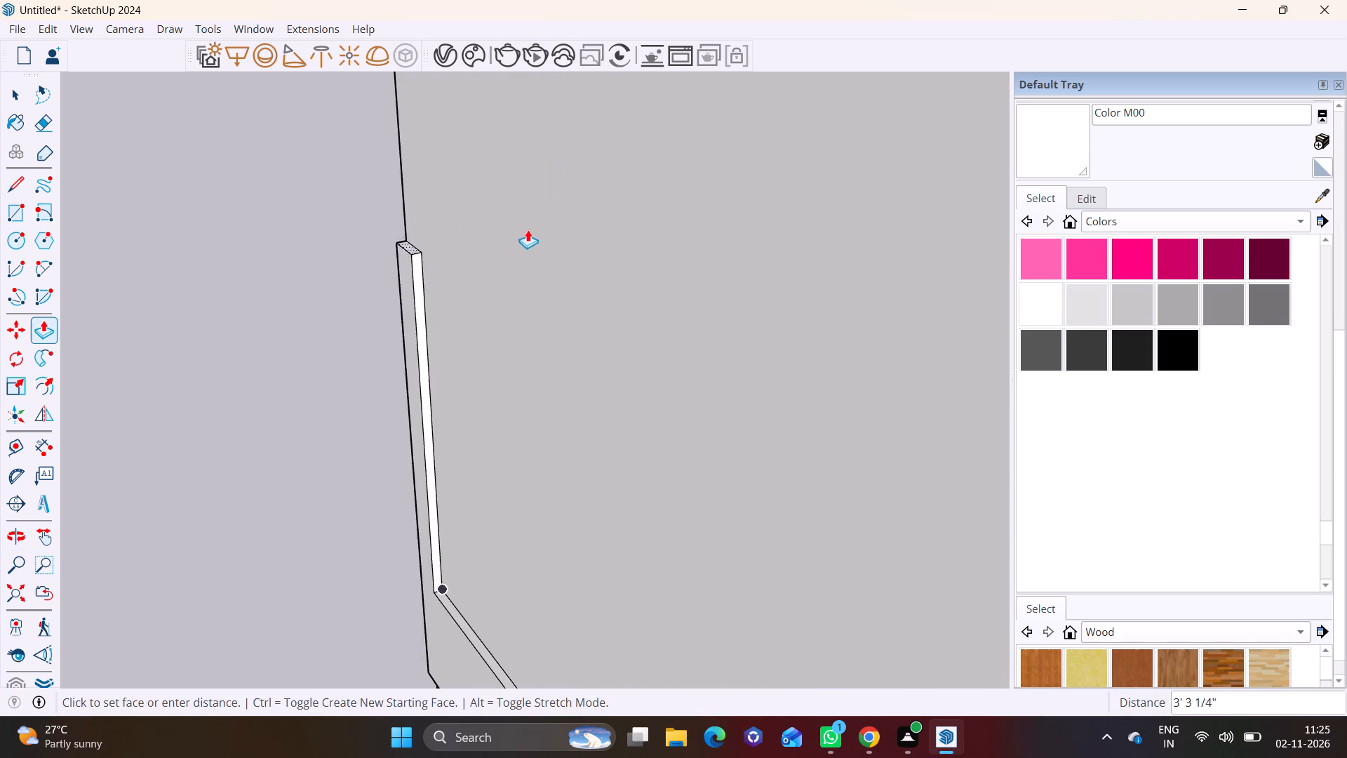
{"action": "scroll", "coordinate": [528, 225], "scroll_direction": "down", "scroll_amount": 9}
{"action": "middle_click_drag", "start_coordinate": [537, 164], "coordinate": [525, 699], "text": "shift"}
{"action": "scroll", "coordinate": [477, 218], "scroll_direction": "down", "scroll_amount": 9}
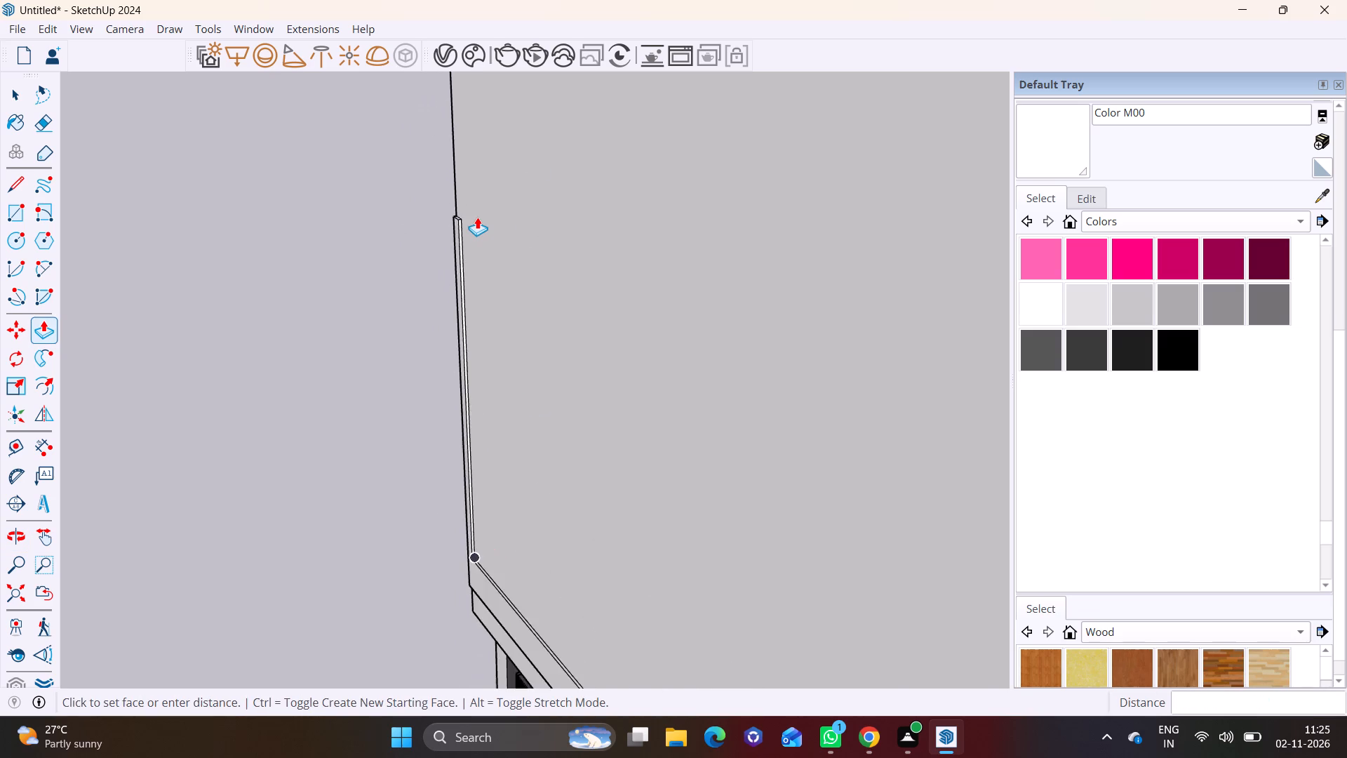
{"action": "scroll", "coordinate": [477, 217], "scroll_direction": "down", "scroll_amount": 7}
{"action": "middle_click_drag", "start_coordinate": [503, 130], "coordinate": [486, 390], "text": "shift"}
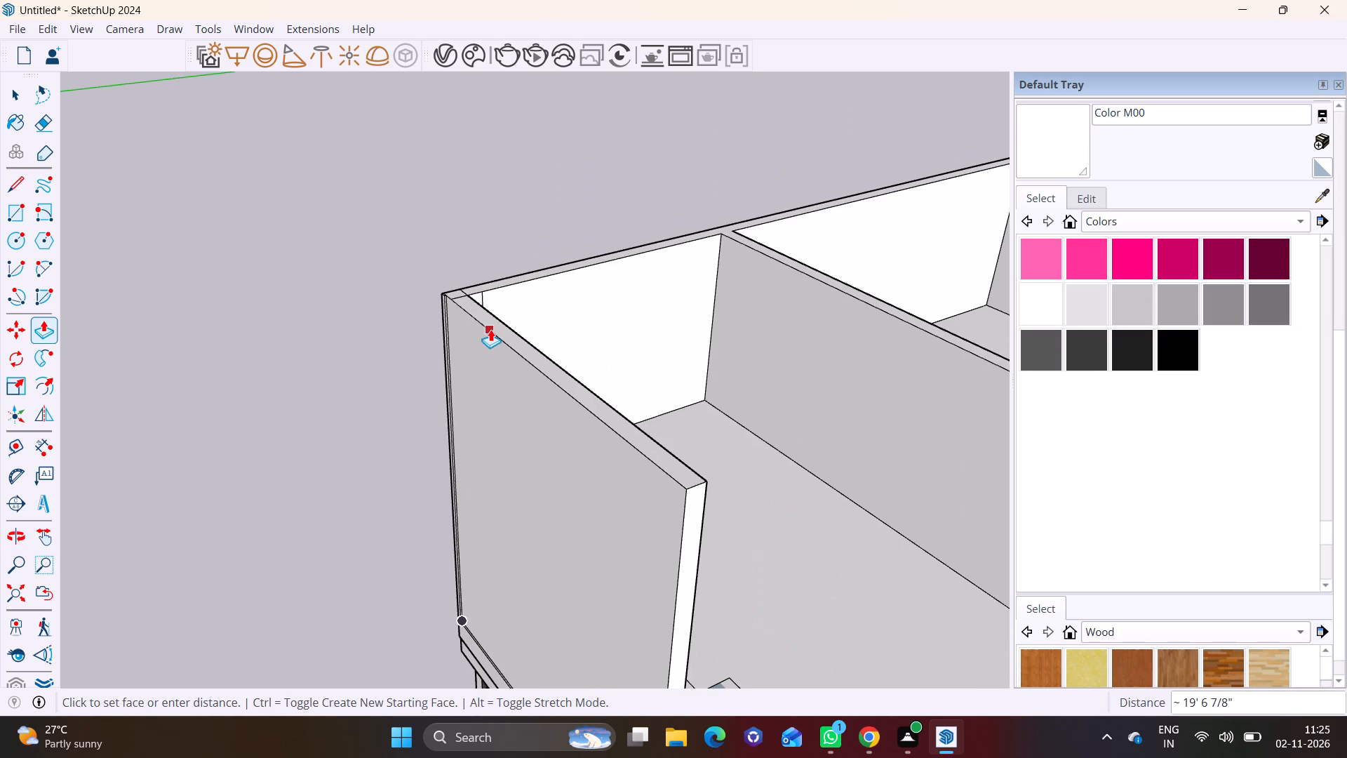
{"action": "left_click", "coordinate": [490, 331]}
Extrude the vertical border strip's inner side face across the wall to widen the strip.
{"action": "scroll", "coordinate": [415, 368], "scroll_direction": "up", "scroll_amount": 20}
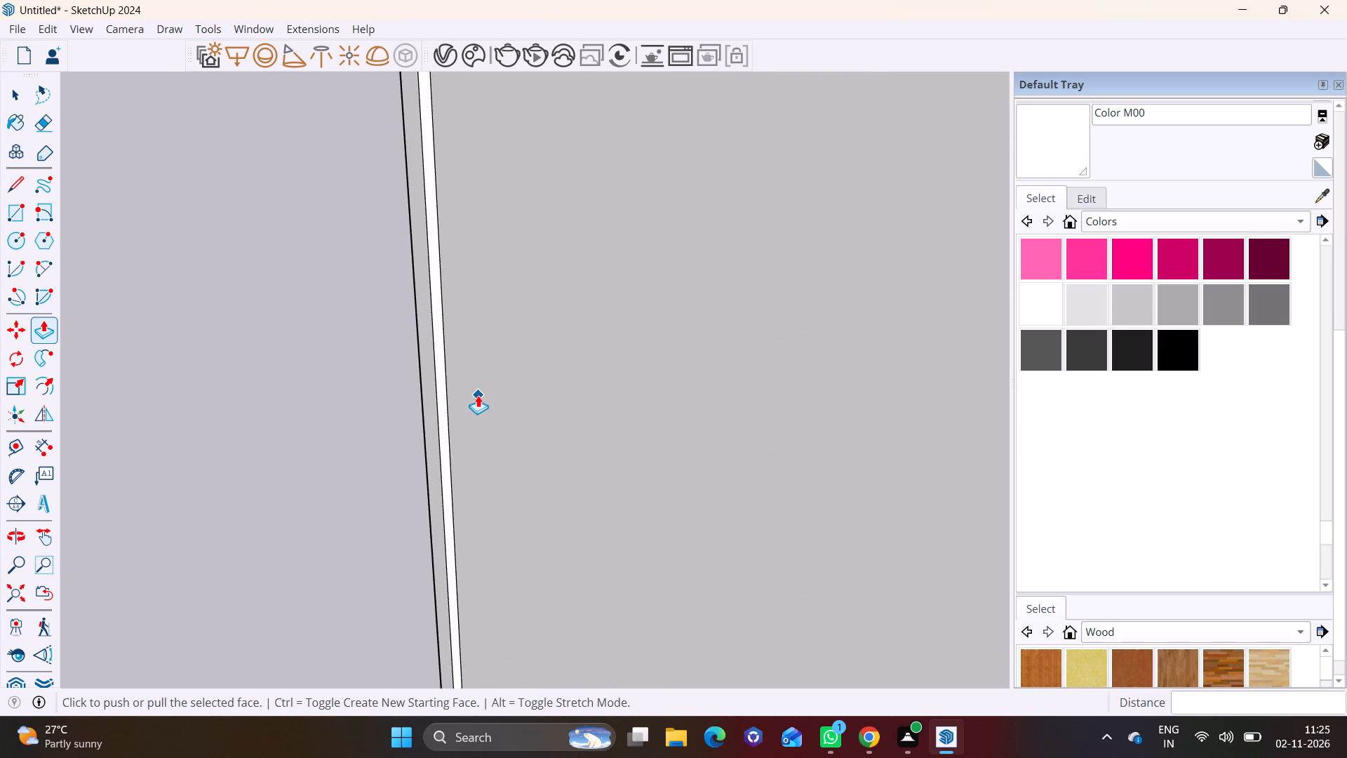
{"action": "scroll", "coordinate": [478, 395], "scroll_direction": "up", "scroll_amount": 2}
{"action": "key", "text": "space"}
{"action": "left_click", "coordinate": [425, 354]}
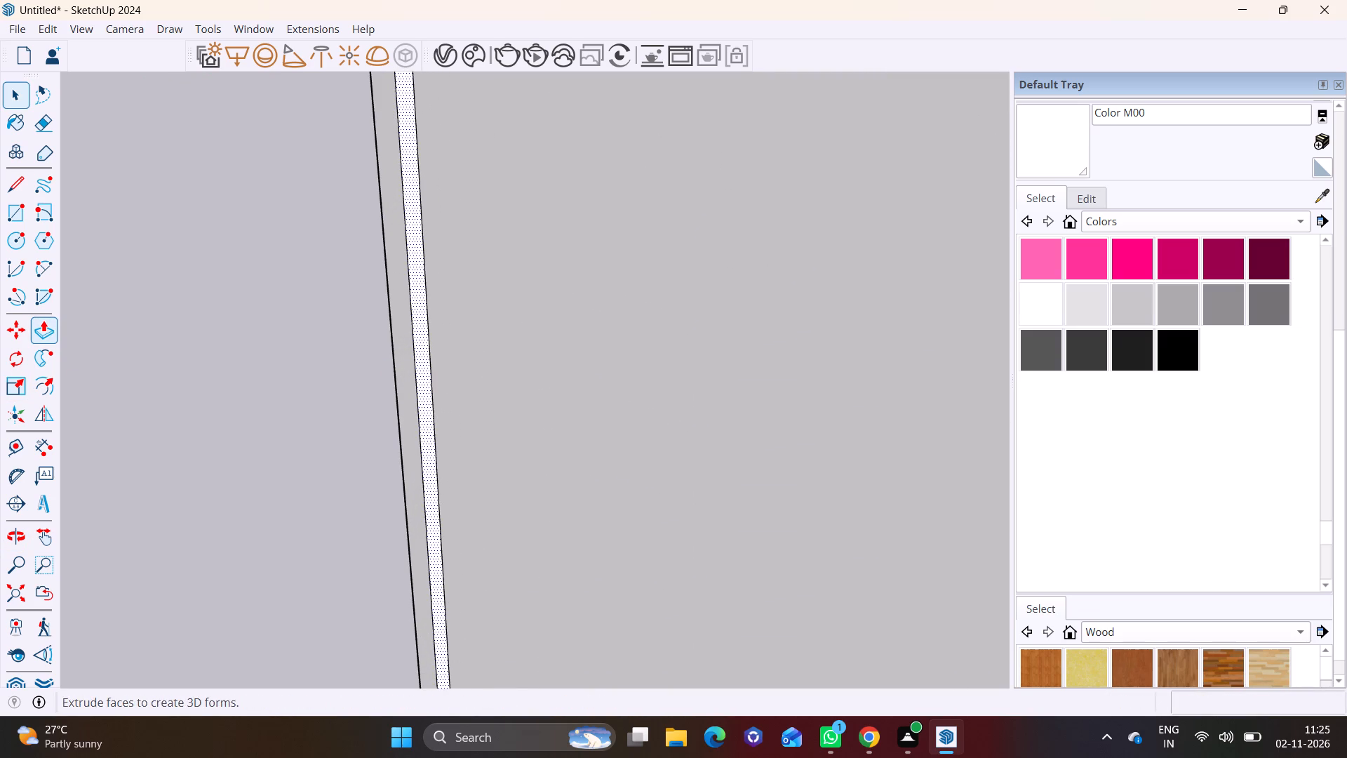
{"action": "left_click", "coordinate": [37, 321]}
{"action": "left_click", "coordinate": [422, 364]}
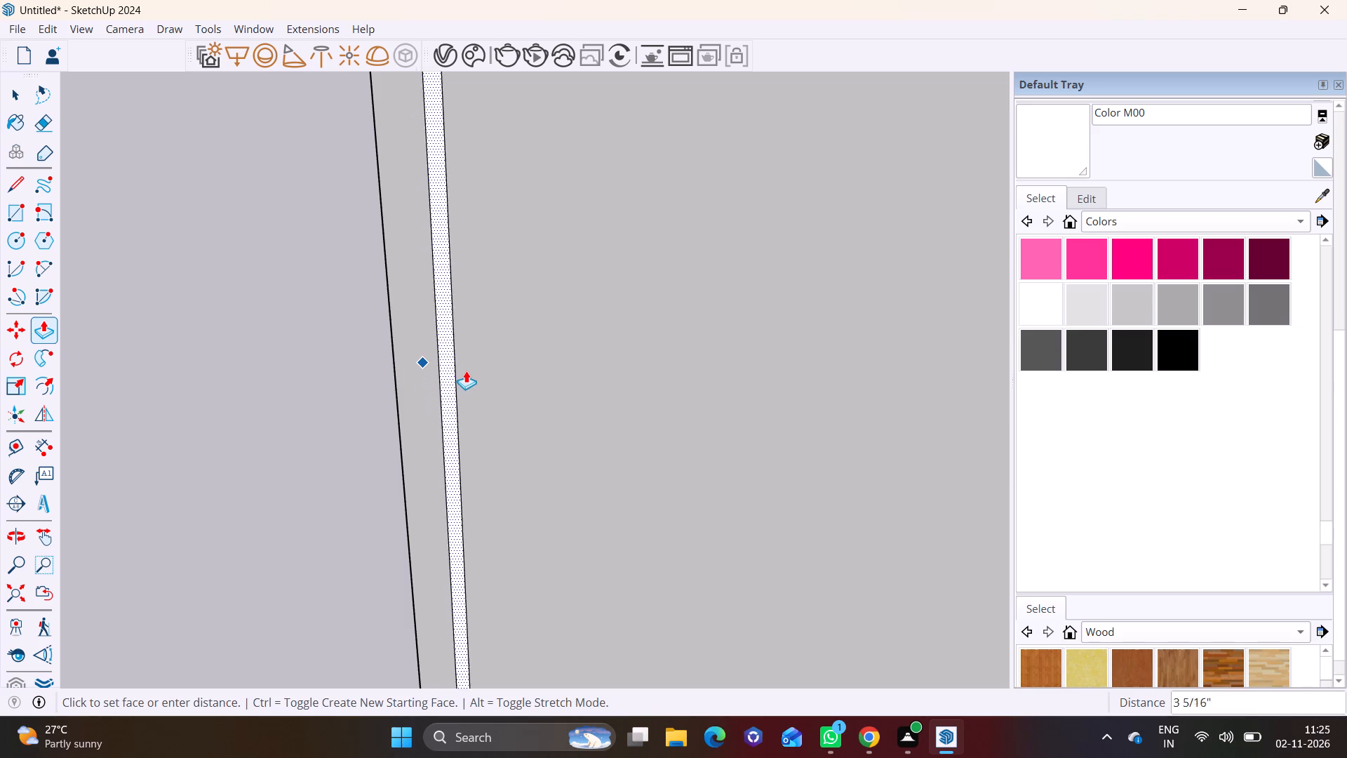
{"action": "left_click", "coordinate": [524, 378]}
{"action": "key", "text": "space"}
Push the long top face of the horizontal bottom strip down slightly to reduce its height.
{"action": "scroll", "coordinate": [319, 376], "scroll_direction": "down", "scroll_amount": 12}
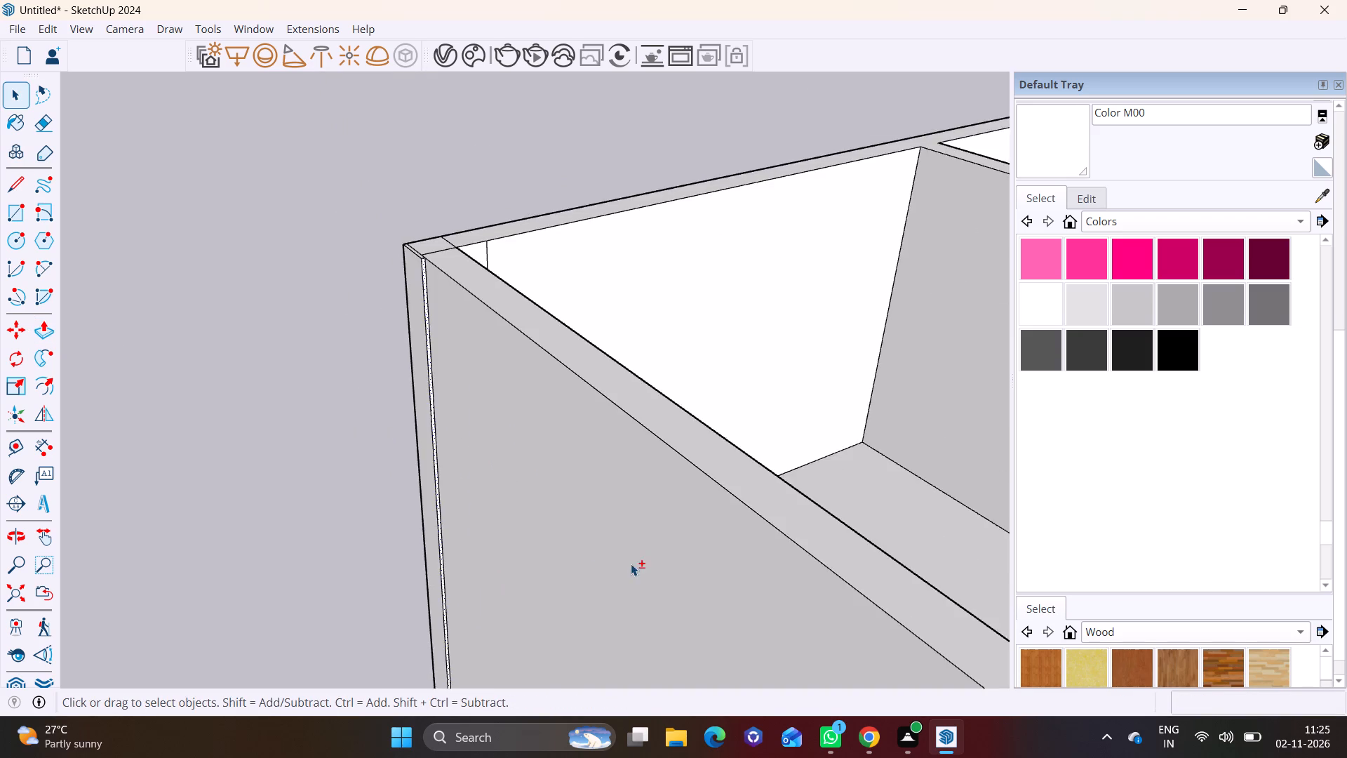
{"action": "middle_click_drag", "start_coordinate": [636, 570], "coordinate": [617, 87], "text": "shift"}
{"action": "scroll", "coordinate": [580, 541], "scroll_direction": "down", "scroll_amount": 3}
{"action": "middle_click_drag", "start_coordinate": [626, 648], "coordinate": [618, 311], "text": "shift"}
{"action": "middle_click_drag", "start_coordinate": [573, 380], "coordinate": [906, 194]}
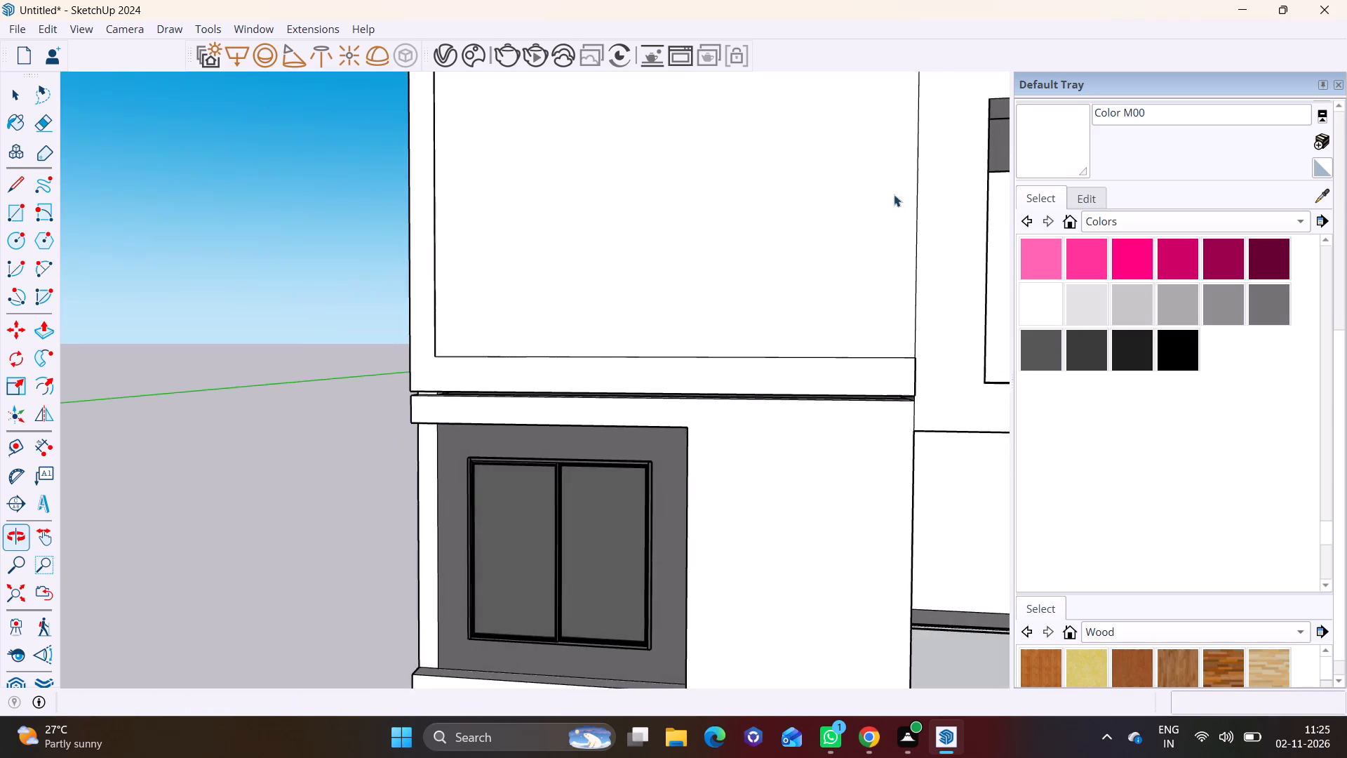
{"action": "scroll", "coordinate": [624, 348], "scroll_direction": "up", "scroll_amount": 6}
{"action": "middle_click_drag", "start_coordinate": [502, 441], "coordinate": [271, 536]}
{"action": "scroll", "coordinate": [321, 387], "scroll_direction": "up", "scroll_amount": 8}
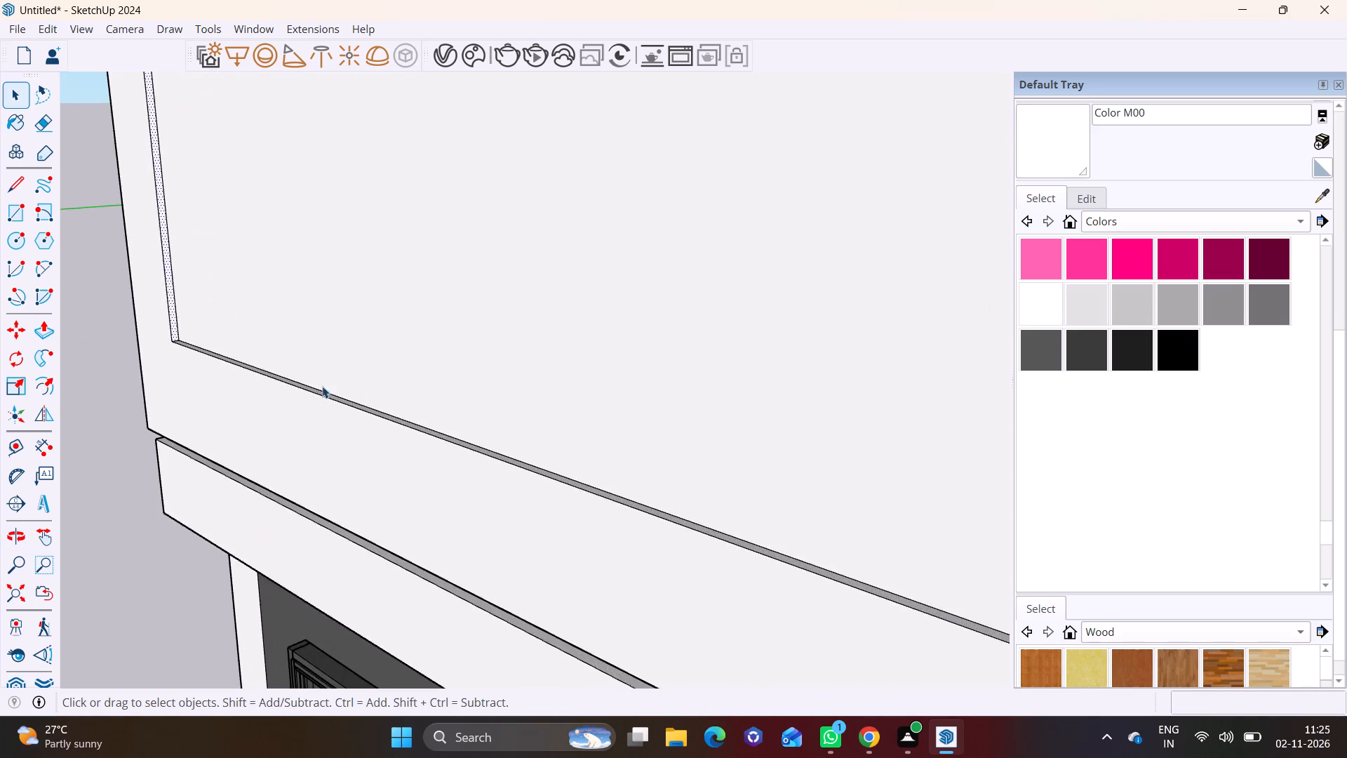
{"action": "middle_click_drag", "start_coordinate": [312, 404], "coordinate": [228, 474]}
{"action": "scroll", "coordinate": [262, 443], "scroll_direction": "up", "scroll_amount": 4}
{"action": "key", "text": "space"}
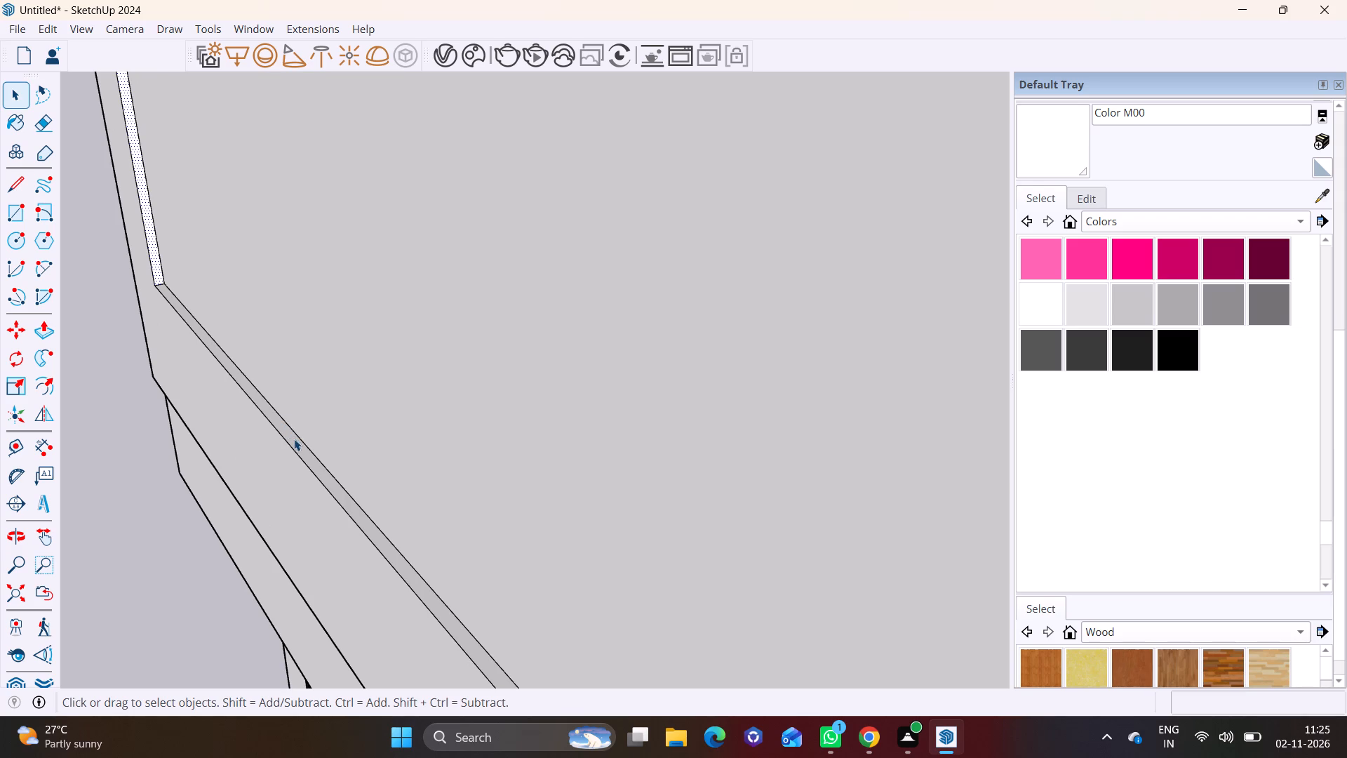
{"action": "left_click", "coordinate": [295, 442]}
{"action": "left_click", "coordinate": [39, 331]}
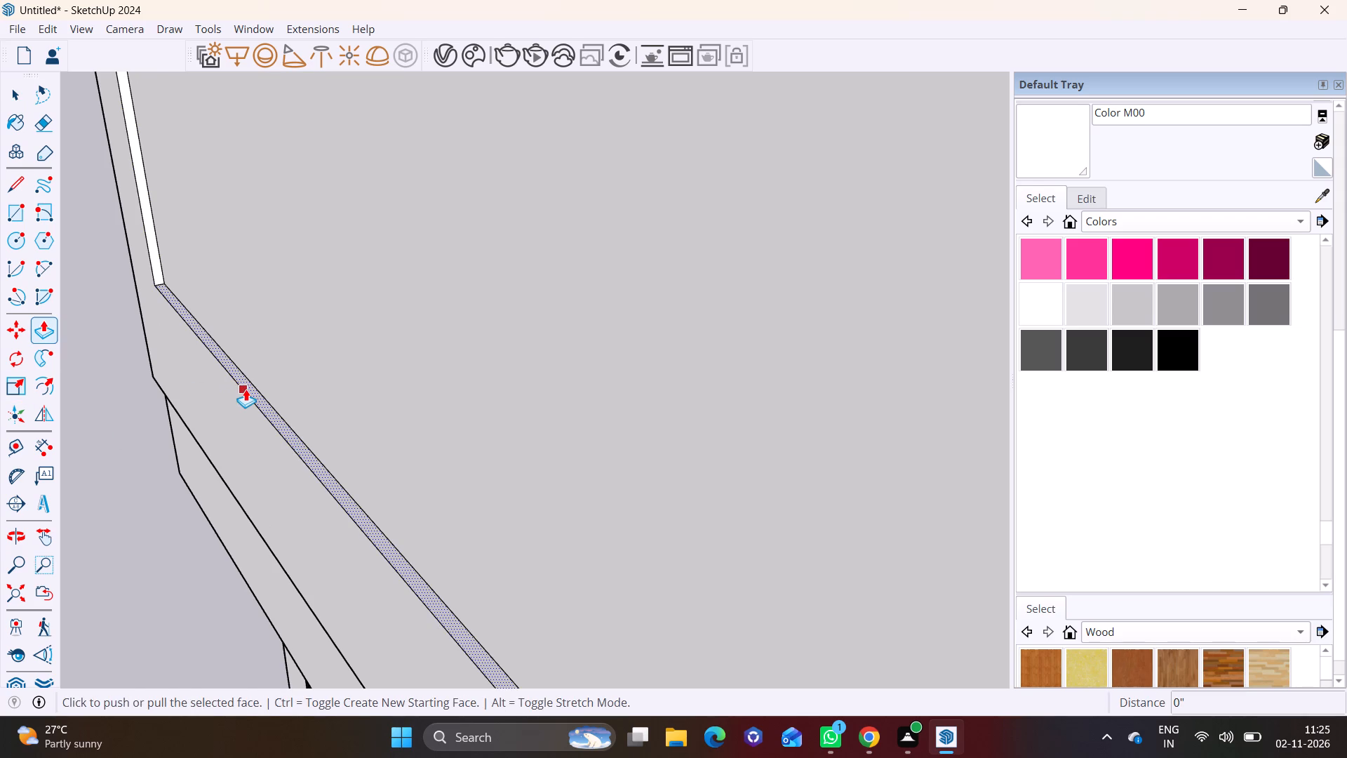
{"action": "left_click", "coordinate": [246, 389]}
{"action": "left_click", "coordinate": [246, 401]}
{"action": "key", "text": "space"}
Extrude the vertical border strip's inner side face slightly further across the wall.
{"action": "scroll", "coordinate": [152, 256], "scroll_direction": "up", "scroll_amount": 3}
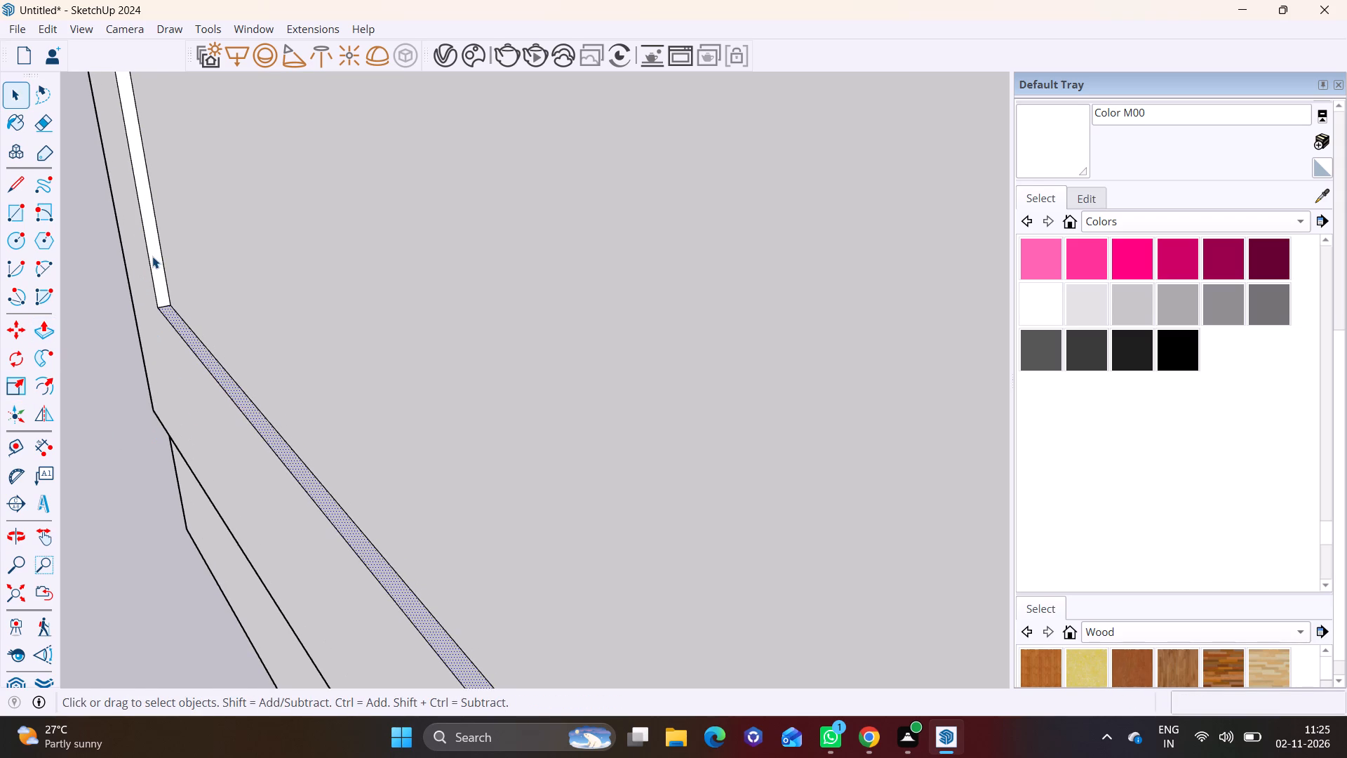
{"action": "left_click", "coordinate": [156, 248]}
{"action": "left_click", "coordinate": [44, 330]}
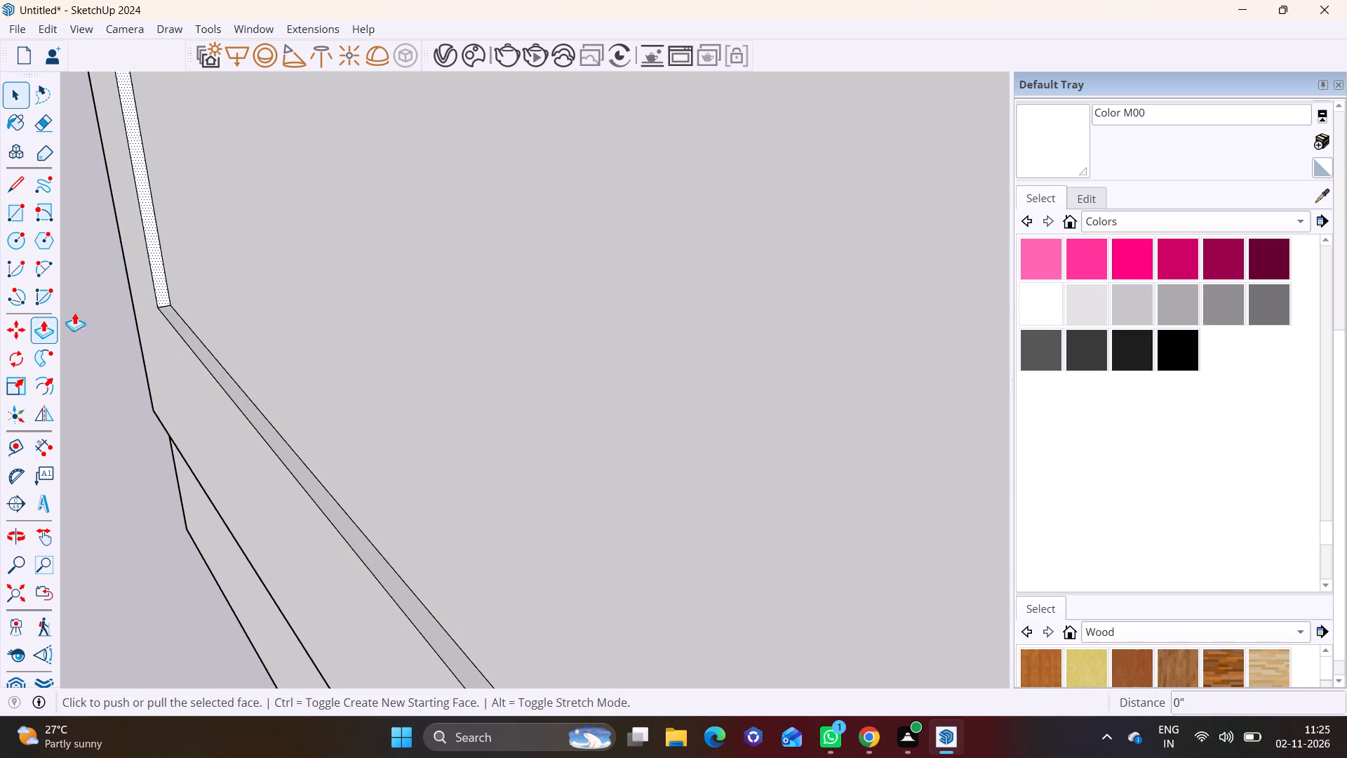
{"action": "left_click", "coordinate": [157, 258]}
{"action": "left_click", "coordinate": [197, 277]}
{"action": "key", "text": "space"}
{"action": "left_click", "coordinate": [93, 287]}
{"action": "scroll", "coordinate": [140, 420], "scroll_direction": "down", "scroll_amount": 2}
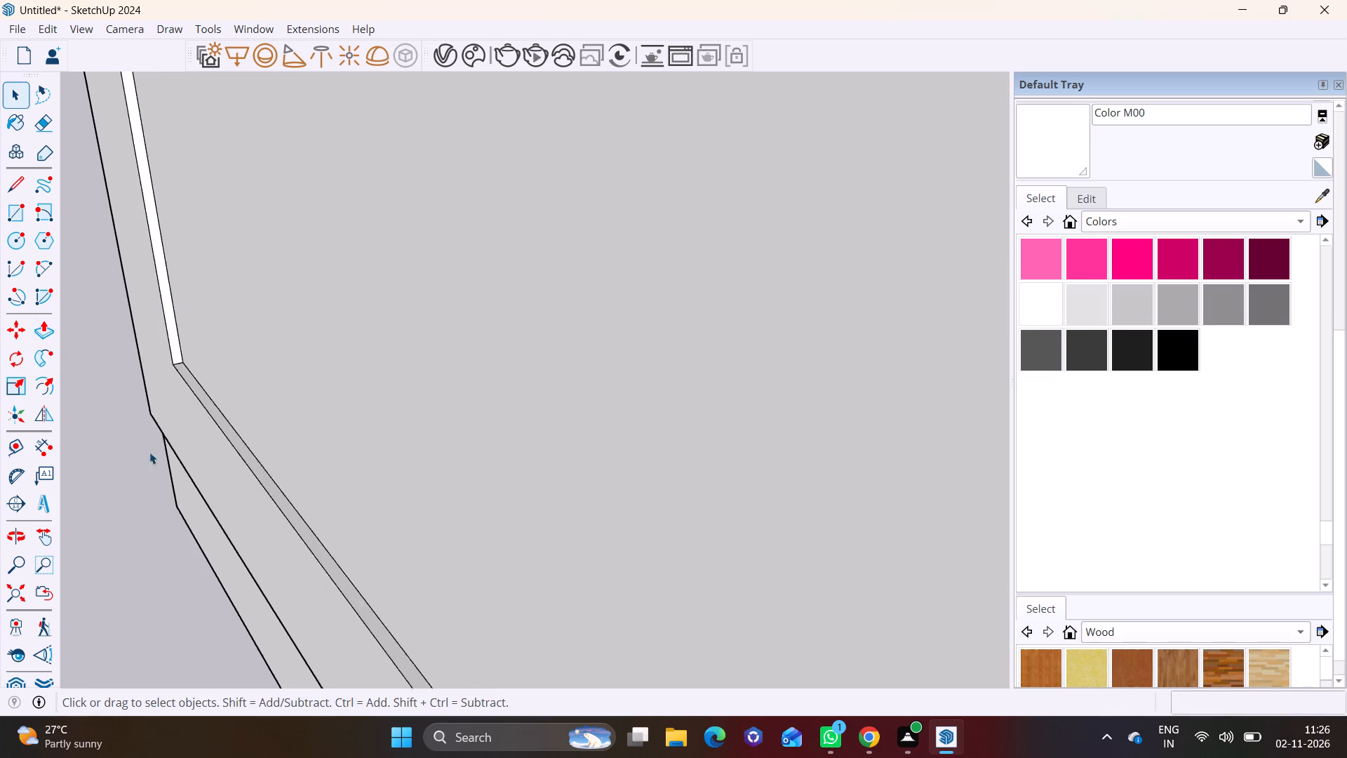
Draw a small rectangle about 1 7/8" by 3/8" on the bottom strip's top face, starting from the inner back corner by the vertical strip.
{"action": "scroll", "coordinate": [149, 452], "scroll_direction": "down", "scroll_amount": 6}
{"action": "middle_click_drag", "start_coordinate": [472, 573], "coordinate": [1015, 259]}
{"action": "scroll", "coordinate": [736, 419], "scroll_direction": "down", "scroll_amount": 10}
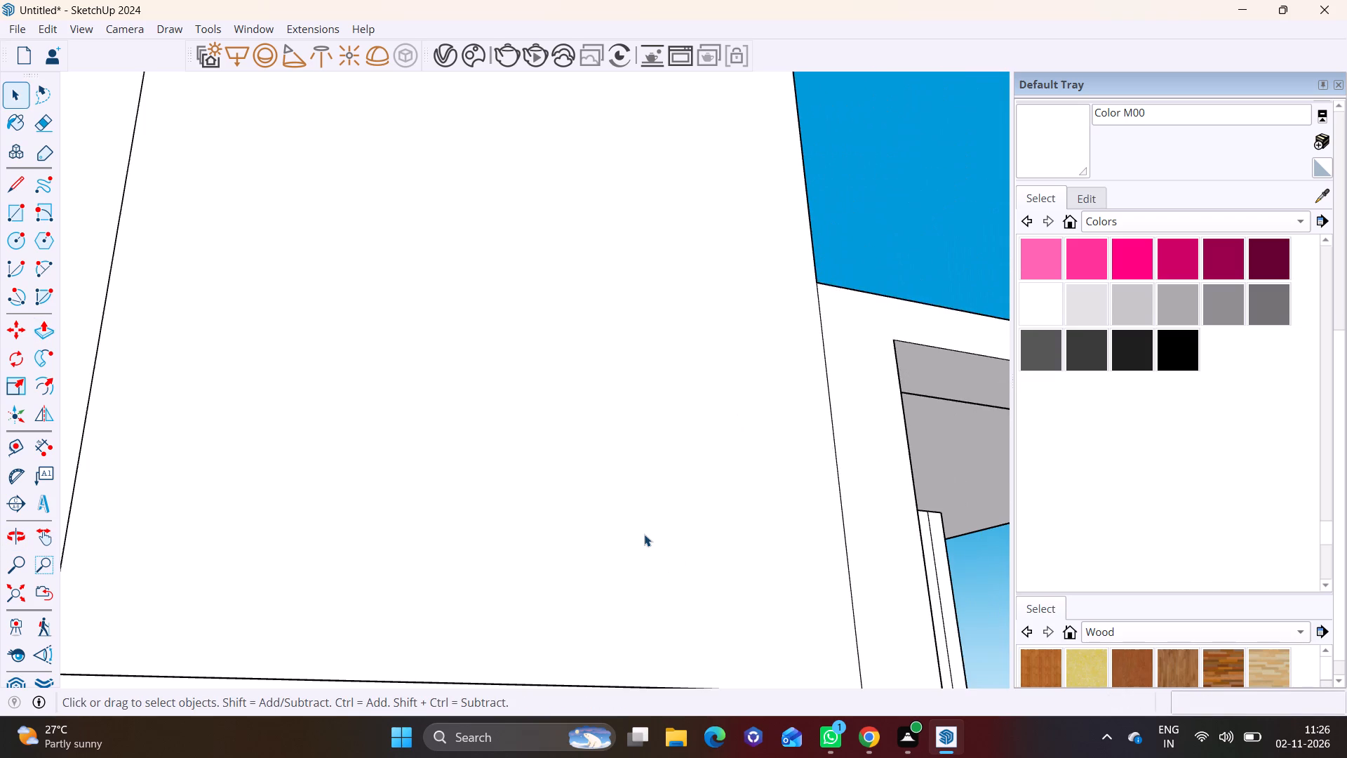
{"action": "scroll", "coordinate": [644, 534], "scroll_direction": "down", "scroll_amount": 9}
{"action": "middle_click_drag", "start_coordinate": [622, 427], "coordinate": [404, 529]}
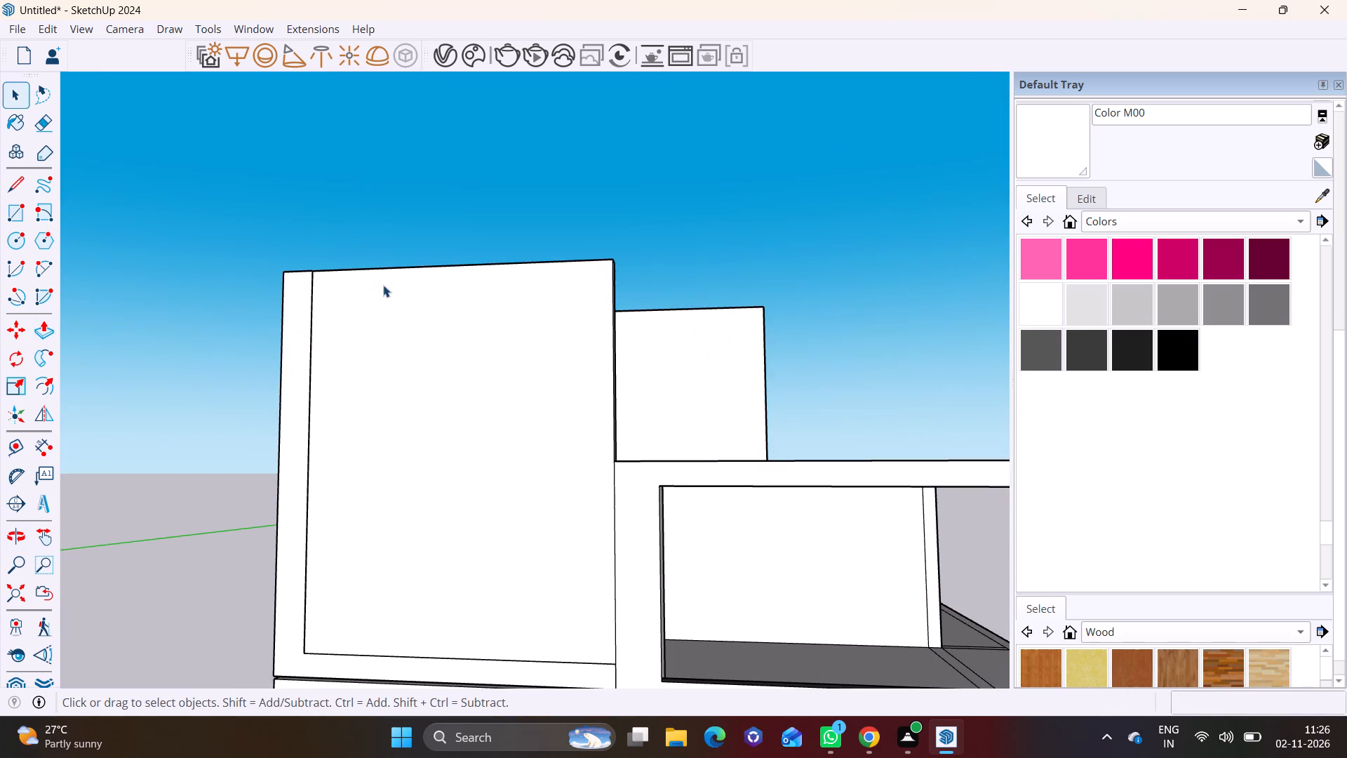
{"action": "scroll", "coordinate": [384, 285], "scroll_direction": "up", "scroll_amount": 2}
{"action": "scroll", "coordinate": [419, 365], "scroll_direction": "up", "scroll_amount": 1, "text": "shift"}
{"action": "middle_click_drag", "start_coordinate": [419, 365], "coordinate": [482, 146], "text": "shift"}
{"action": "middle_click_drag", "start_coordinate": [403, 385], "coordinate": [298, 584]}
{"action": "scroll", "coordinate": [445, 482], "scroll_direction": "up", "scroll_amount": 3}
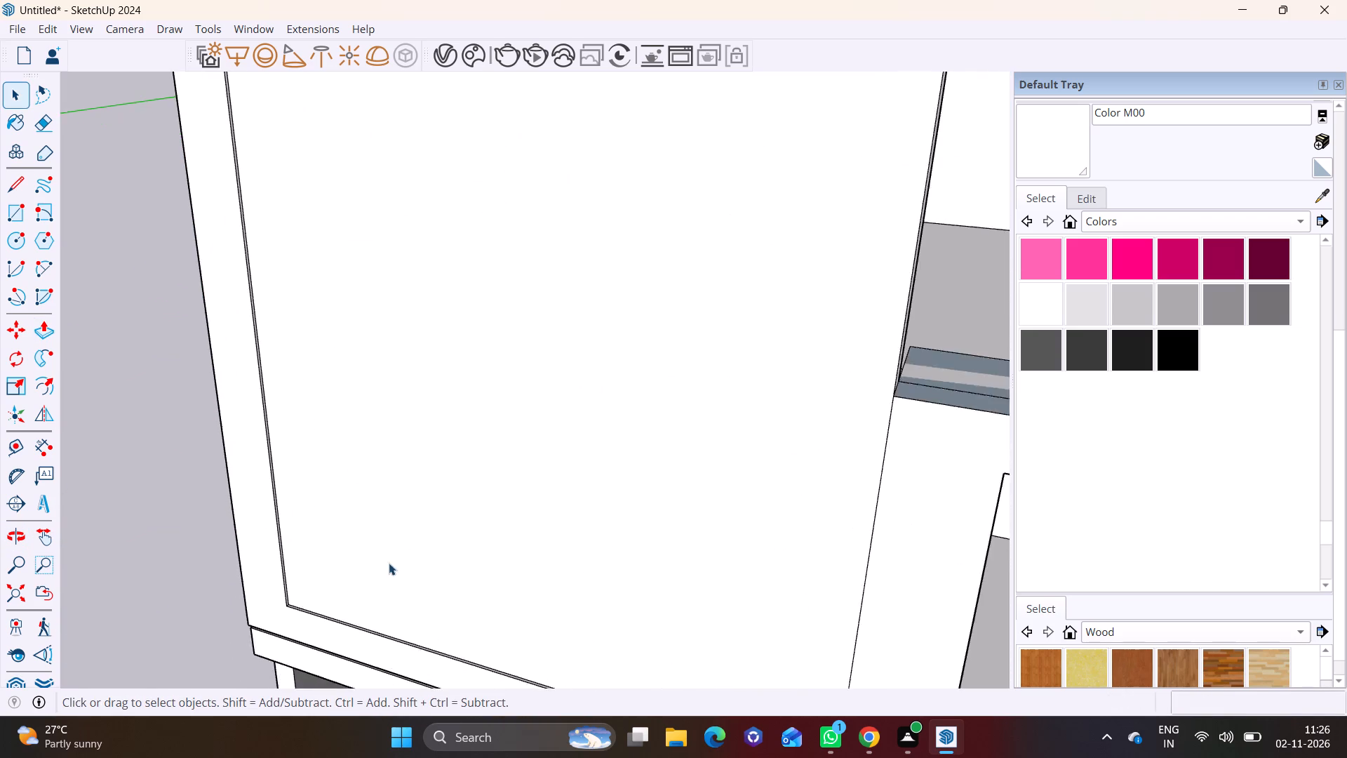
{"action": "scroll", "coordinate": [389, 563], "scroll_direction": "up", "scroll_amount": 10}
{"action": "middle_click_drag", "start_coordinate": [350, 594], "coordinate": [443, 398], "text": "shift"}
{"action": "scroll", "coordinate": [389, 434], "scroll_direction": "up", "scroll_amount": 3}
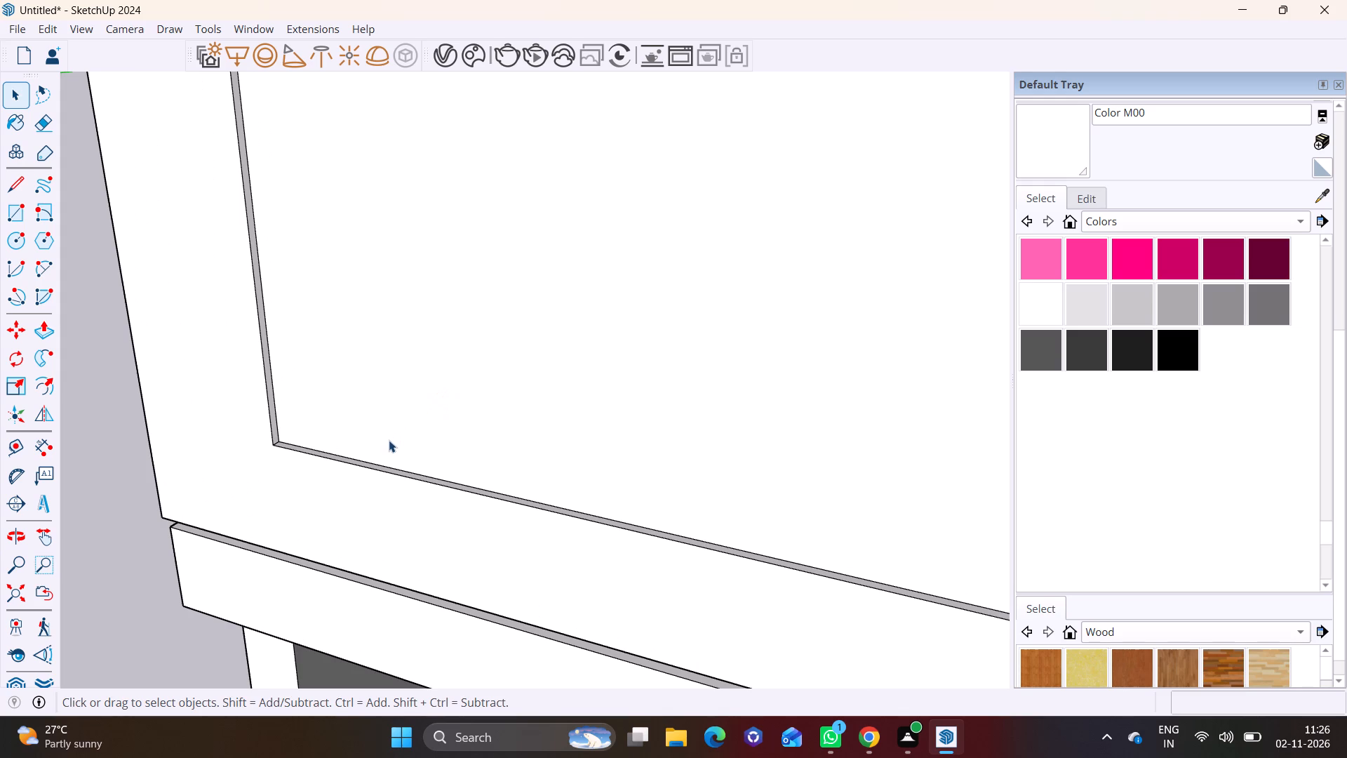
{"action": "middle_click_drag", "start_coordinate": [338, 440], "coordinate": [415, 408], "text": "shift"}
{"action": "scroll", "coordinate": [403, 418], "scroll_direction": "up", "scroll_amount": 8}
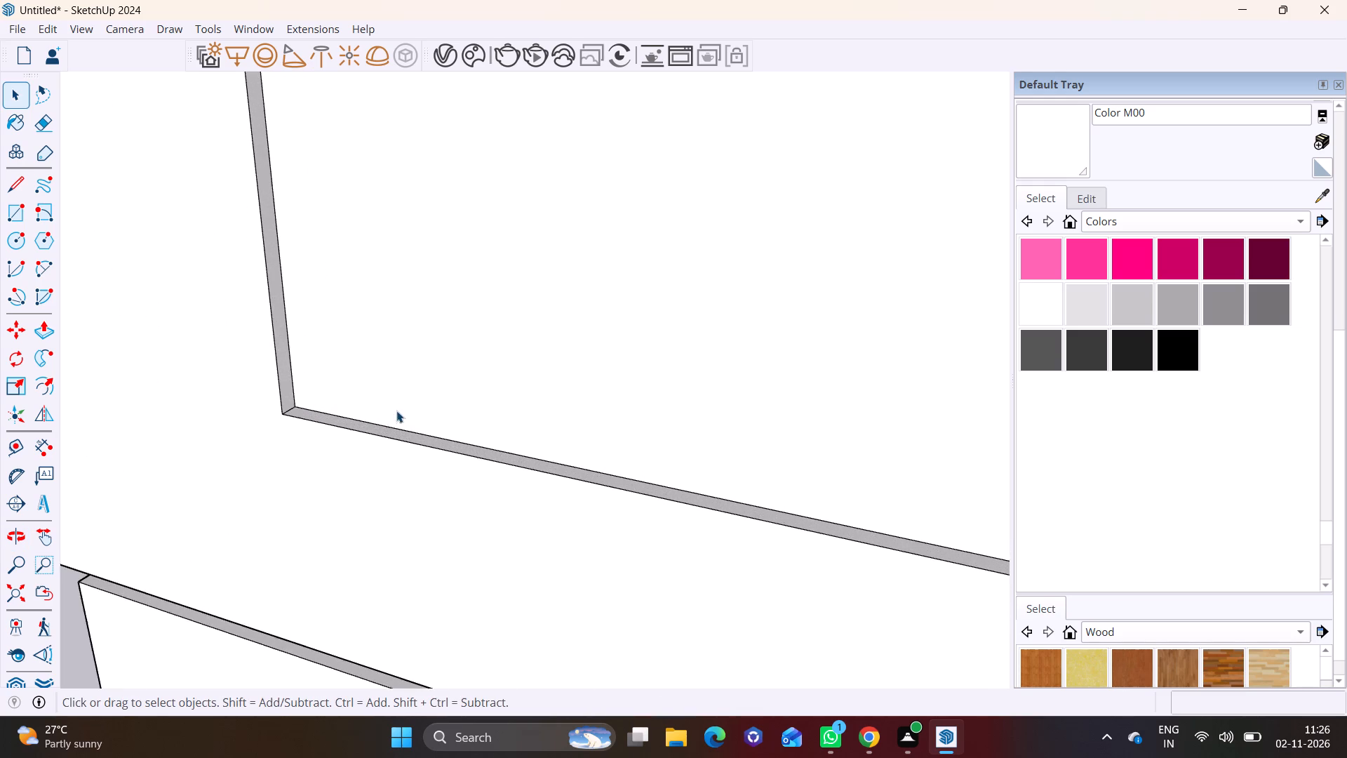
{"action": "middle_click_drag", "start_coordinate": [411, 408], "coordinate": [356, 498]}
{"action": "left_click", "coordinate": [20, 202]}
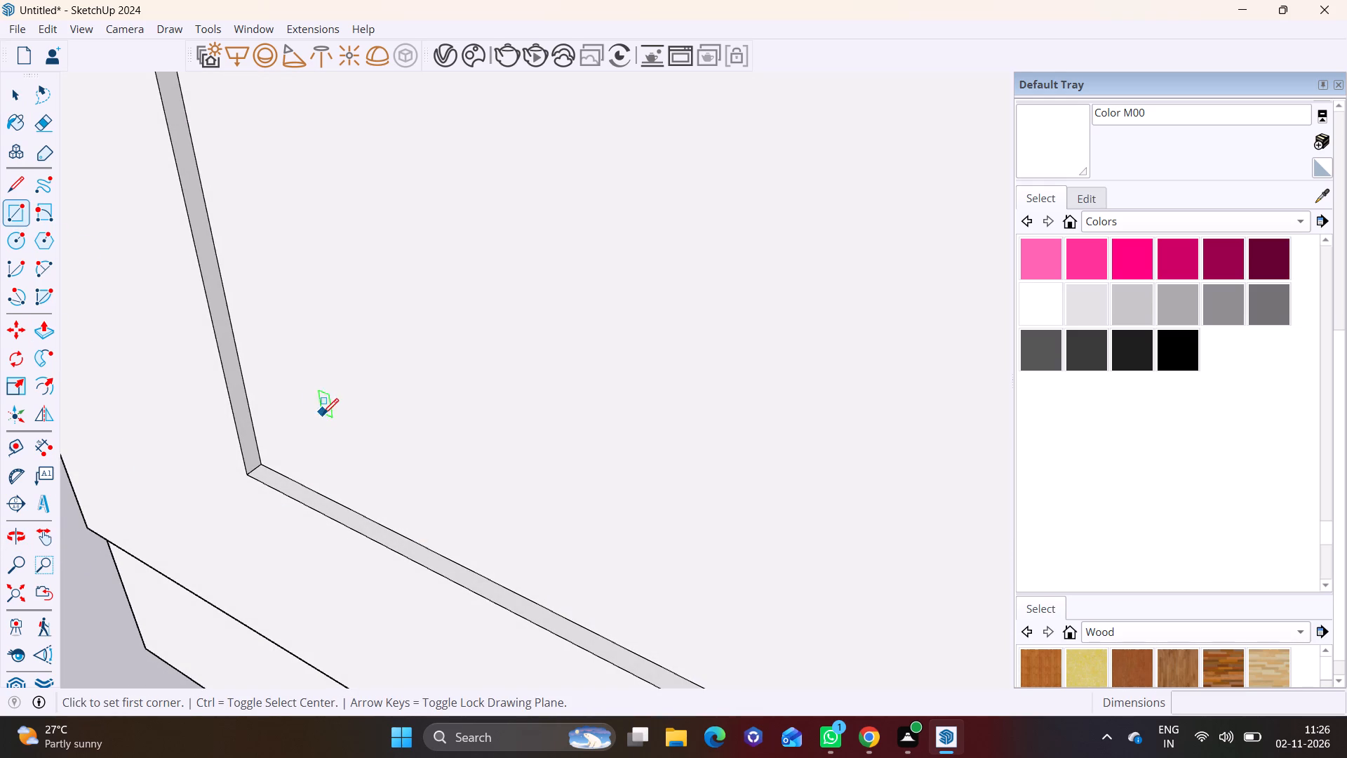
{"action": "scroll", "coordinate": [323, 414], "scroll_direction": "up", "scroll_amount": 6}
{"action": "scroll", "coordinate": [285, 479], "scroll_direction": "up", "scroll_amount": 2}
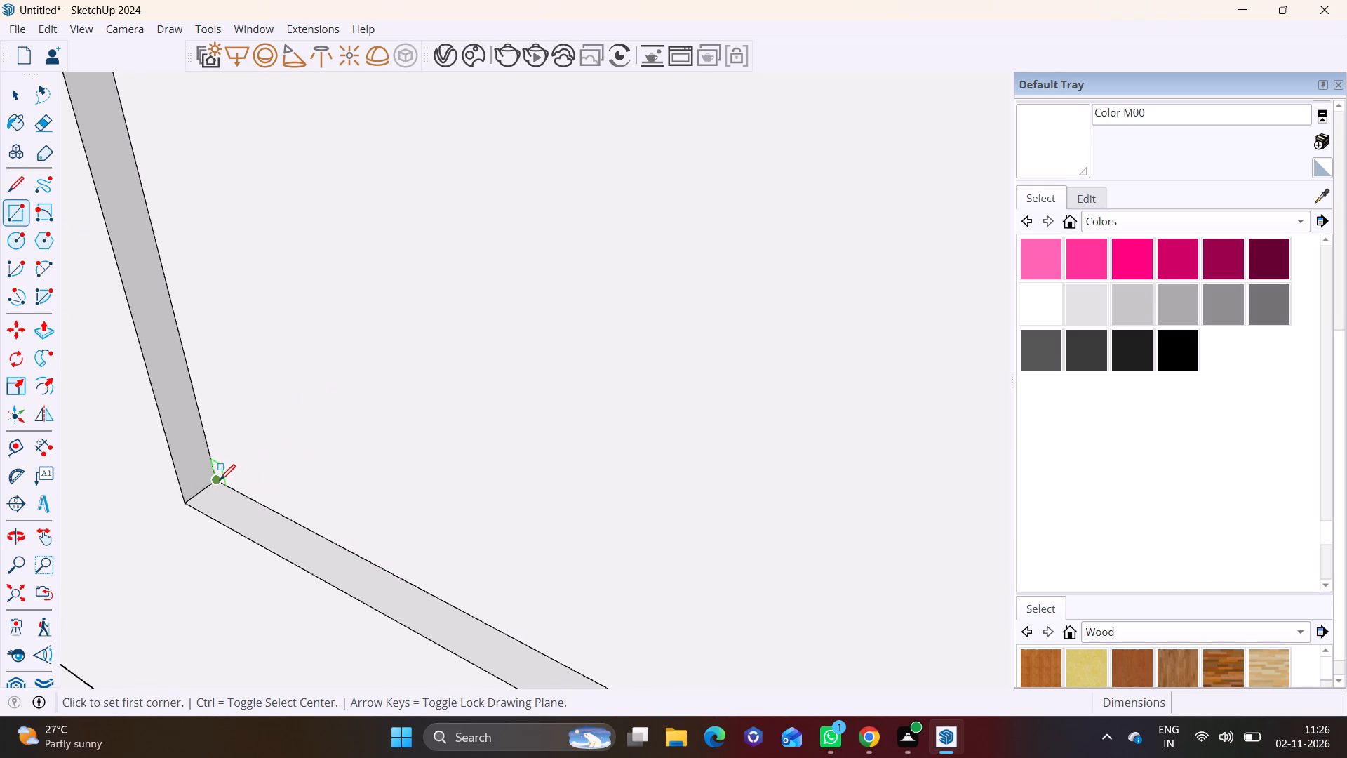
{"action": "left_click", "coordinate": [220, 480]}
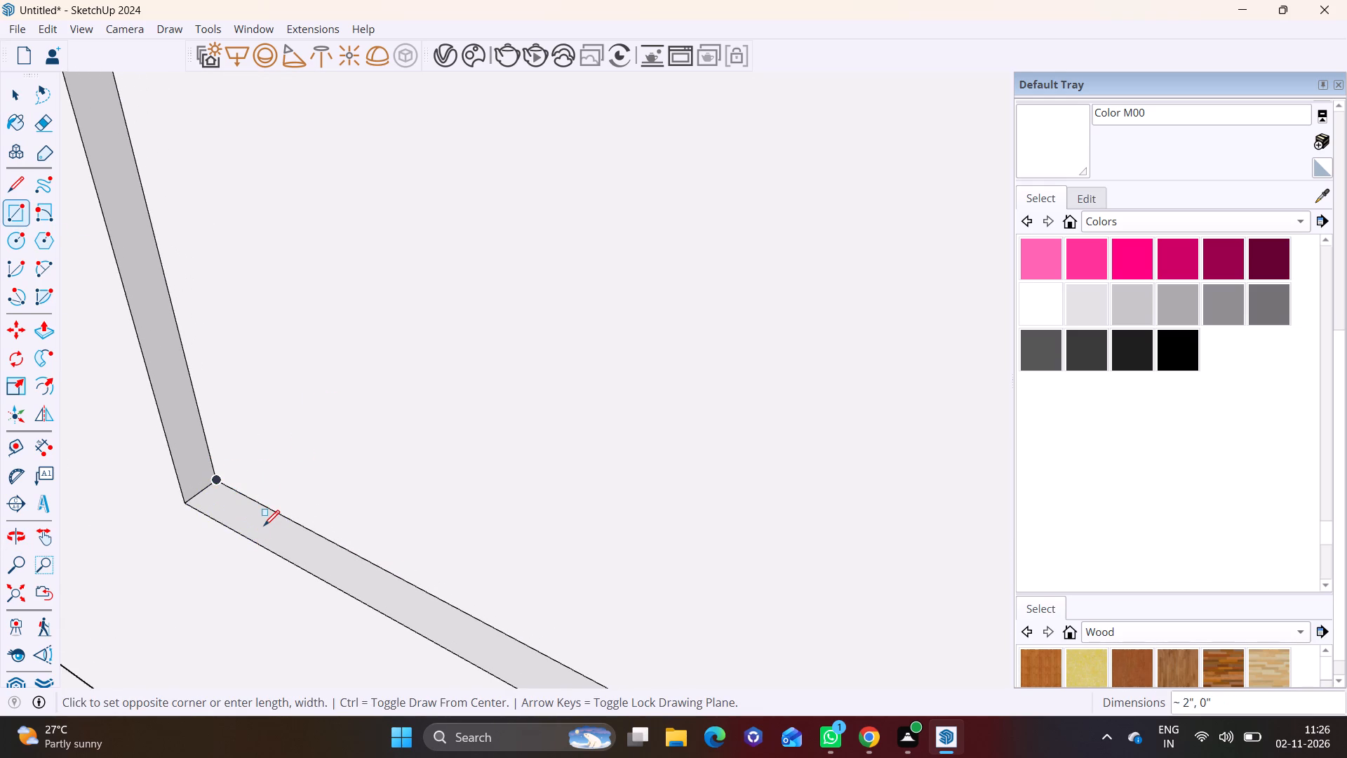
{"action": "scroll", "coordinate": [264, 526], "scroll_direction": "up", "scroll_amount": 8}
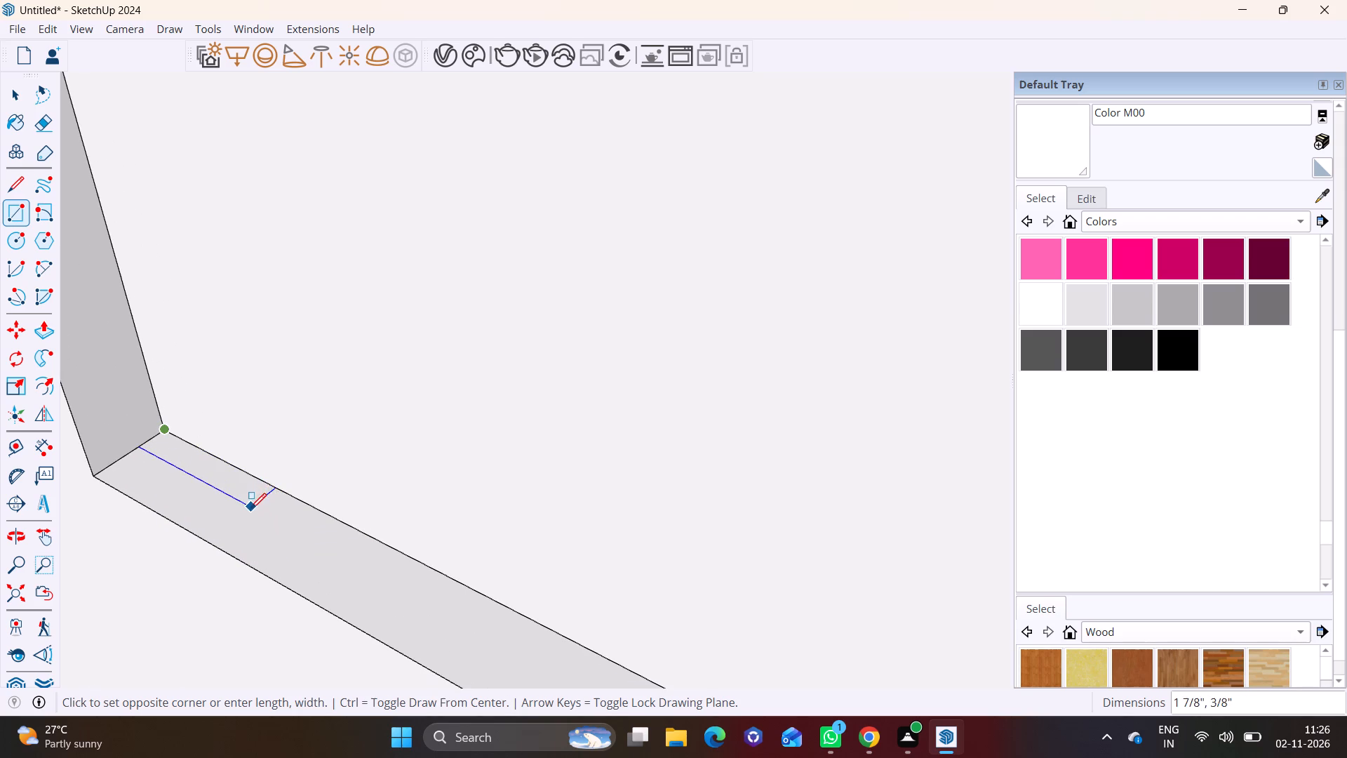
{"action": "left_click", "coordinate": [252, 521]}
Make the small rectangle at the frame's inner corner, face and edges together, into a group.
{"action": "key", "text": "space"}
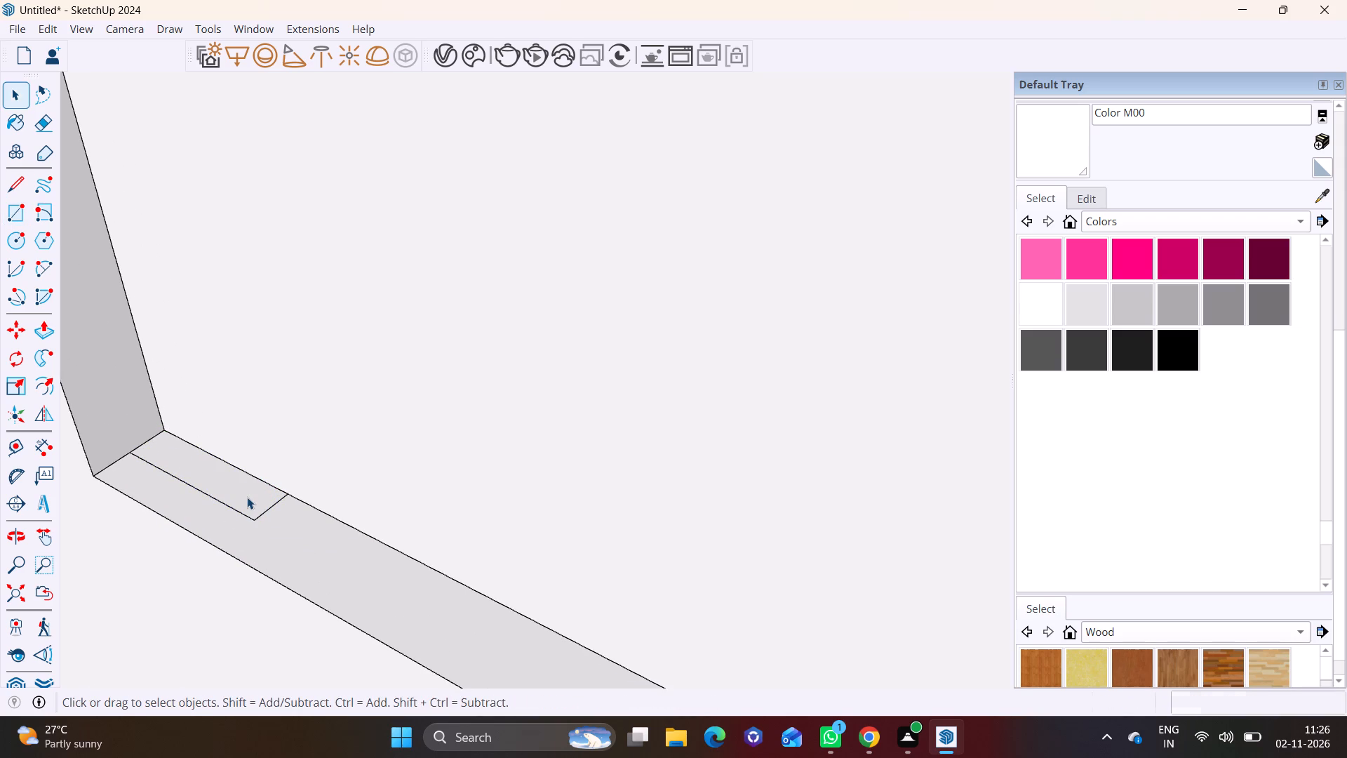
{"action": "double_click", "coordinate": [247, 497]}
{"action": "right_click", "coordinate": [247, 497]}
{"action": "left_click", "coordinate": [327, 281]}
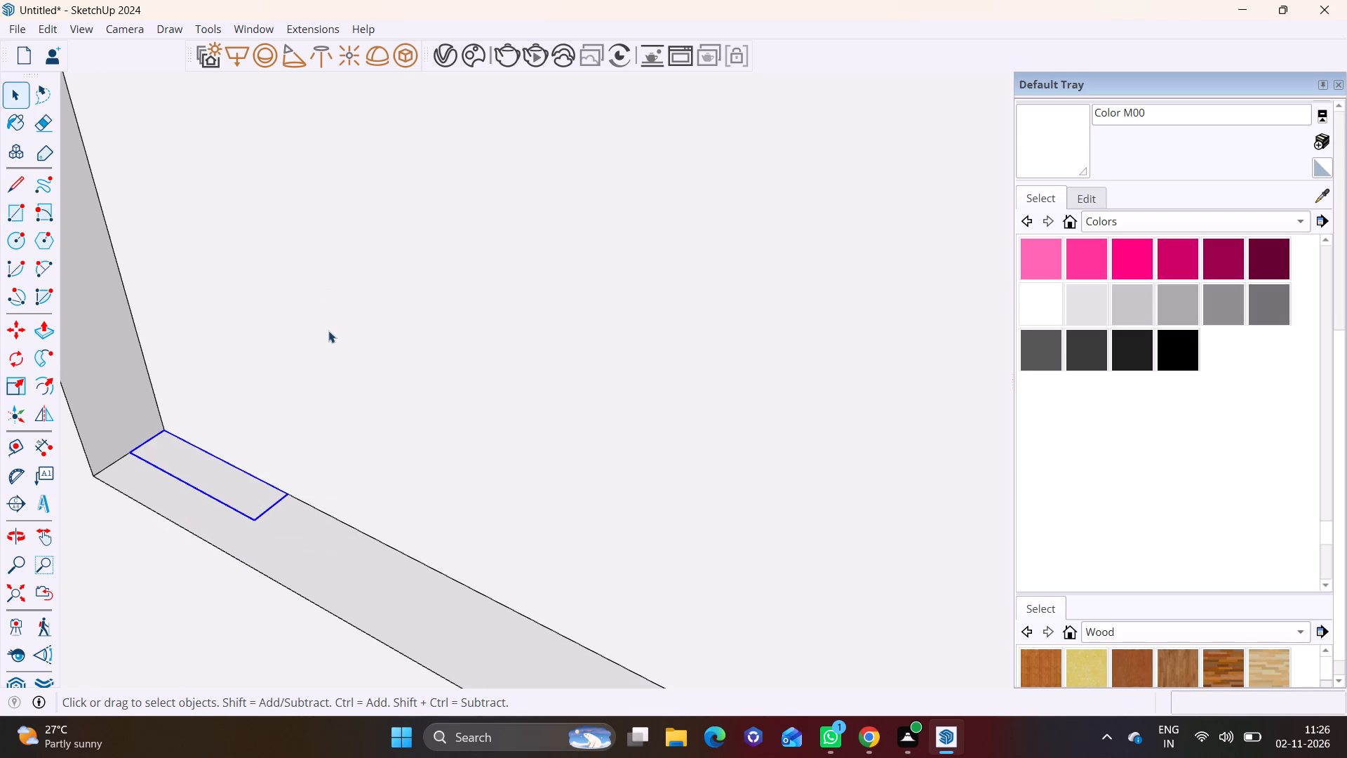
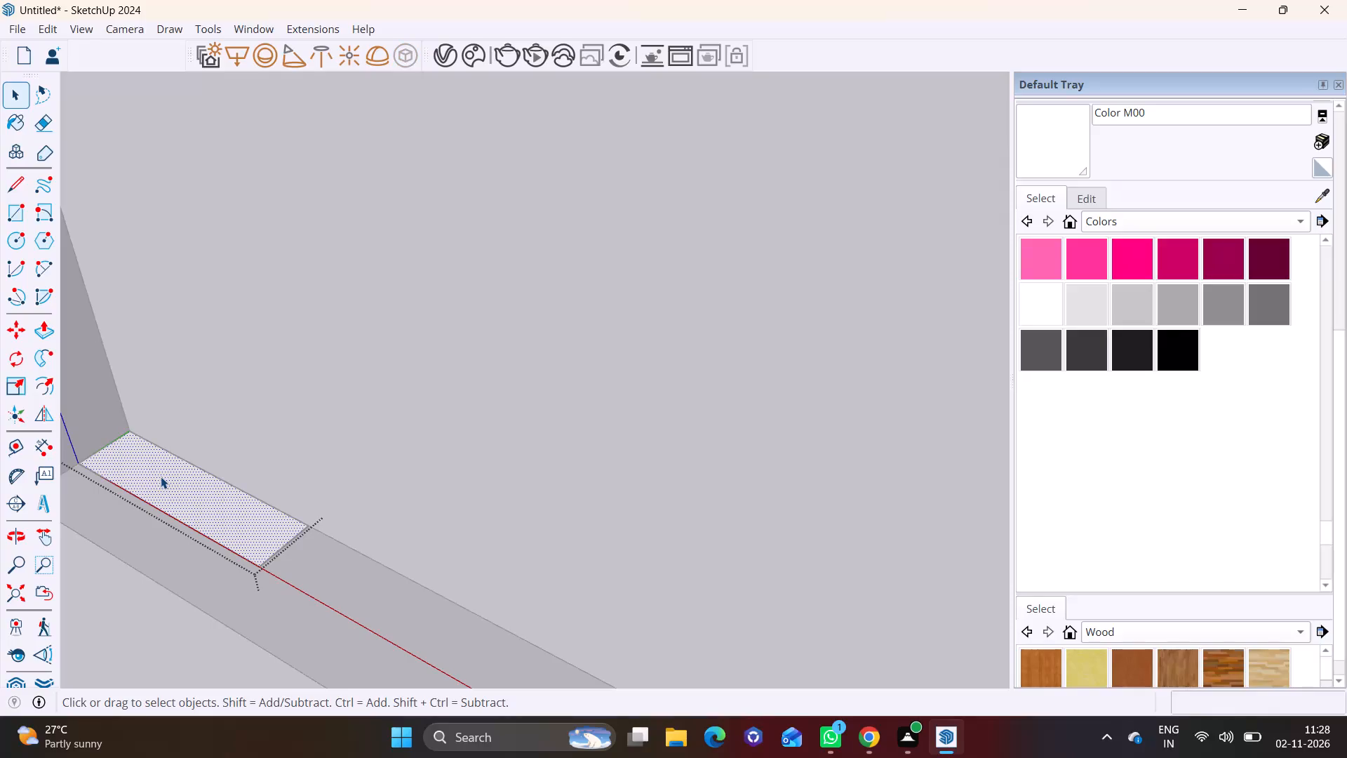
Push/Pull the small rectangle at the tall panel's lower corner upward about 7' 3", and extend its top to just below the panel's top edge.
{"action": "left_click", "coordinate": [43, 333]}
{"action": "left_click", "coordinate": [204, 506]}
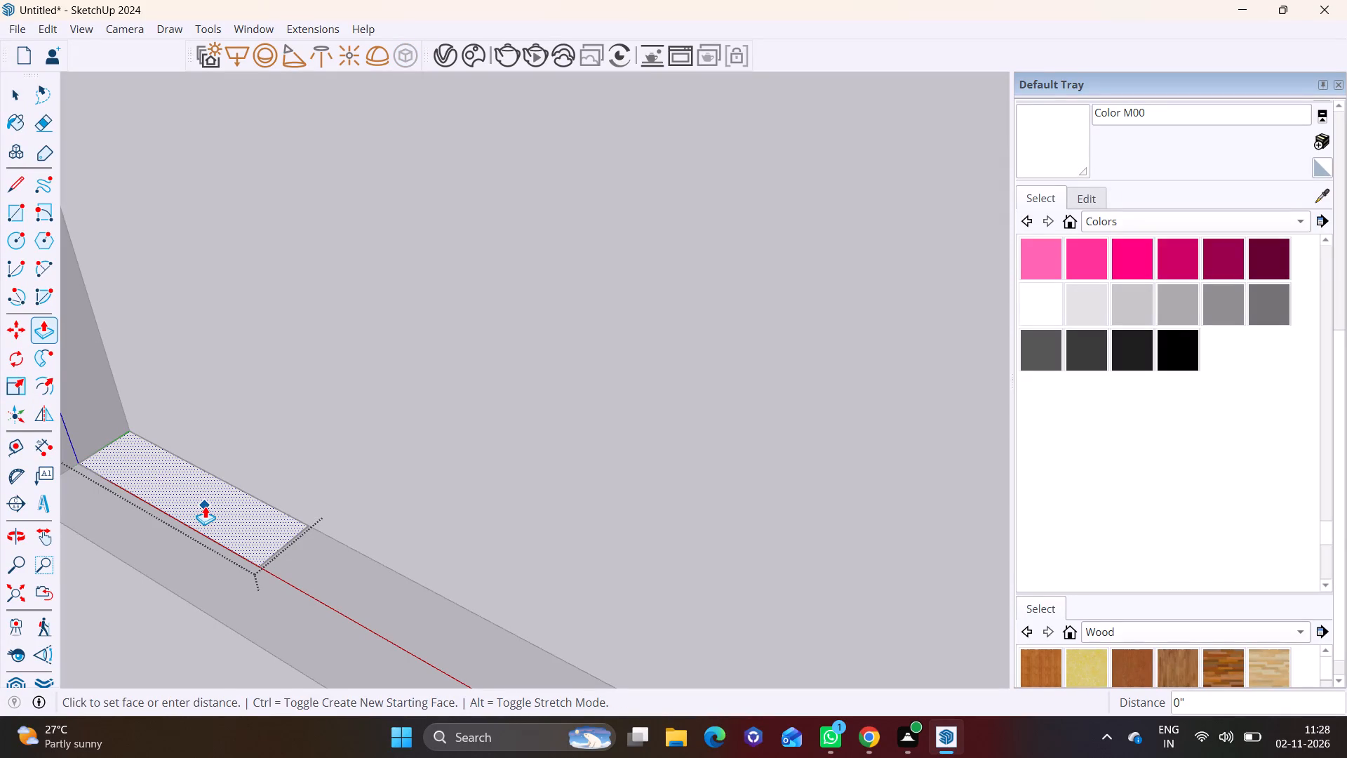
{"action": "scroll", "coordinate": [243, 354], "scroll_direction": "down", "scroll_amount": 11}
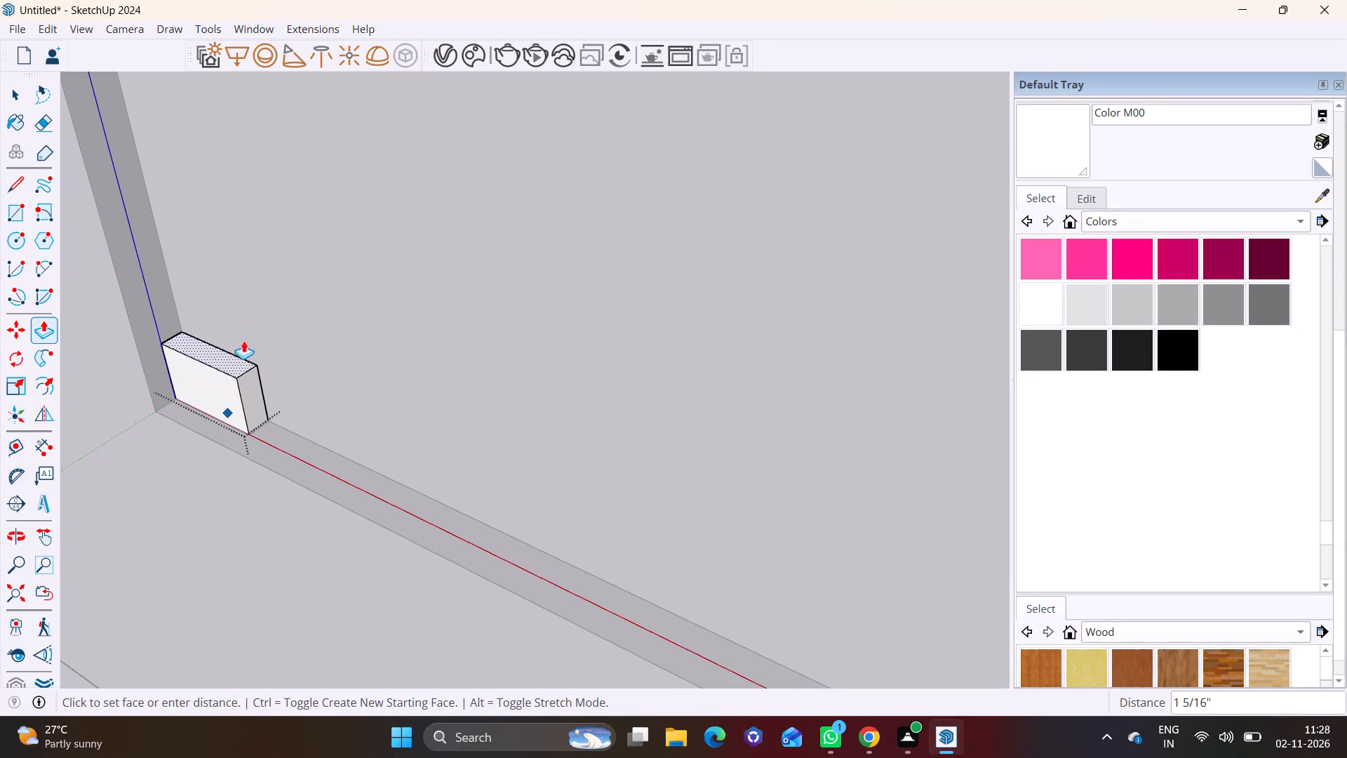
{"action": "scroll", "coordinate": [258, 277], "scroll_direction": "down", "scroll_amount": 20}
{"action": "scroll", "coordinate": [258, 277], "scroll_direction": "down", "scroll_amount": 6}
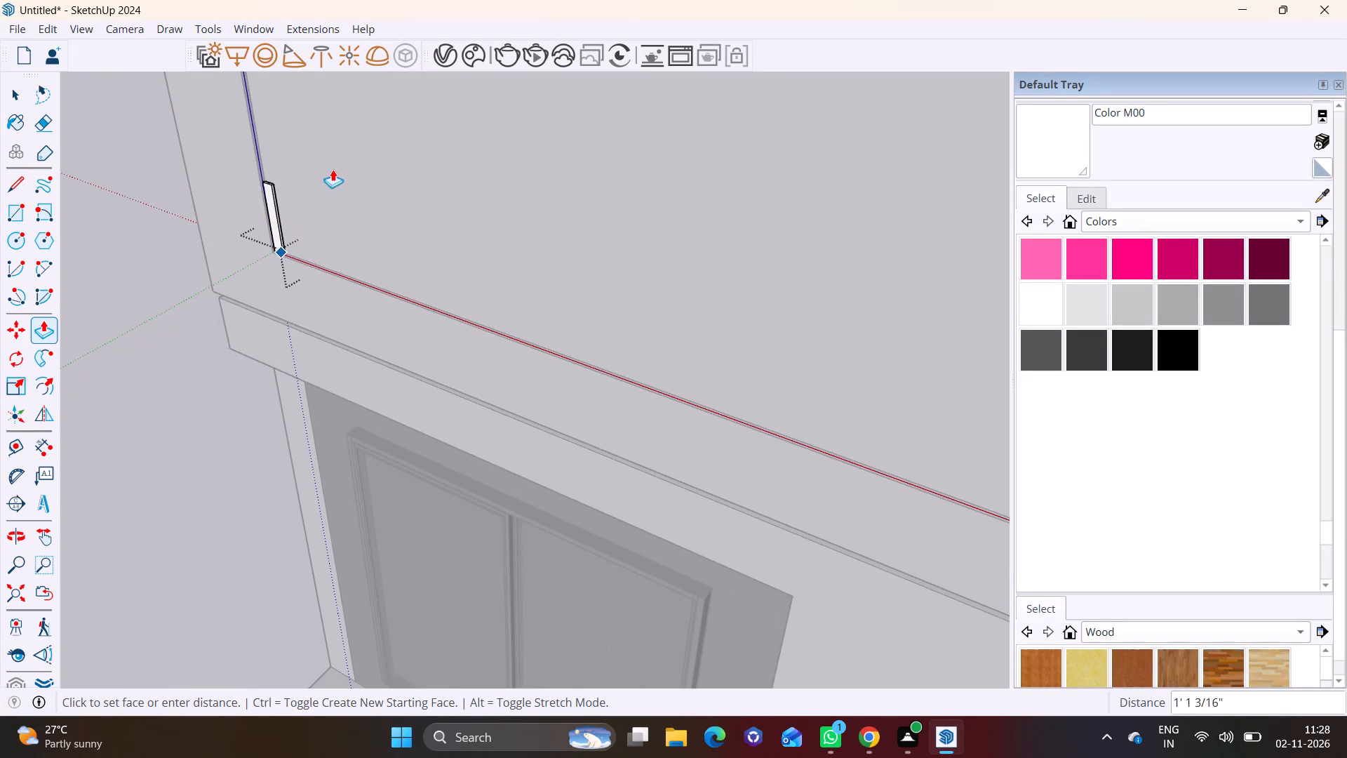
{"action": "middle_click_drag", "start_coordinate": [335, 166], "coordinate": [436, 646]}
{"action": "scroll", "coordinate": [417, 265], "scroll_direction": "down", "scroll_amount": 4}
{"action": "scroll", "coordinate": [407, 207], "scroll_direction": "up", "scroll_amount": 7}
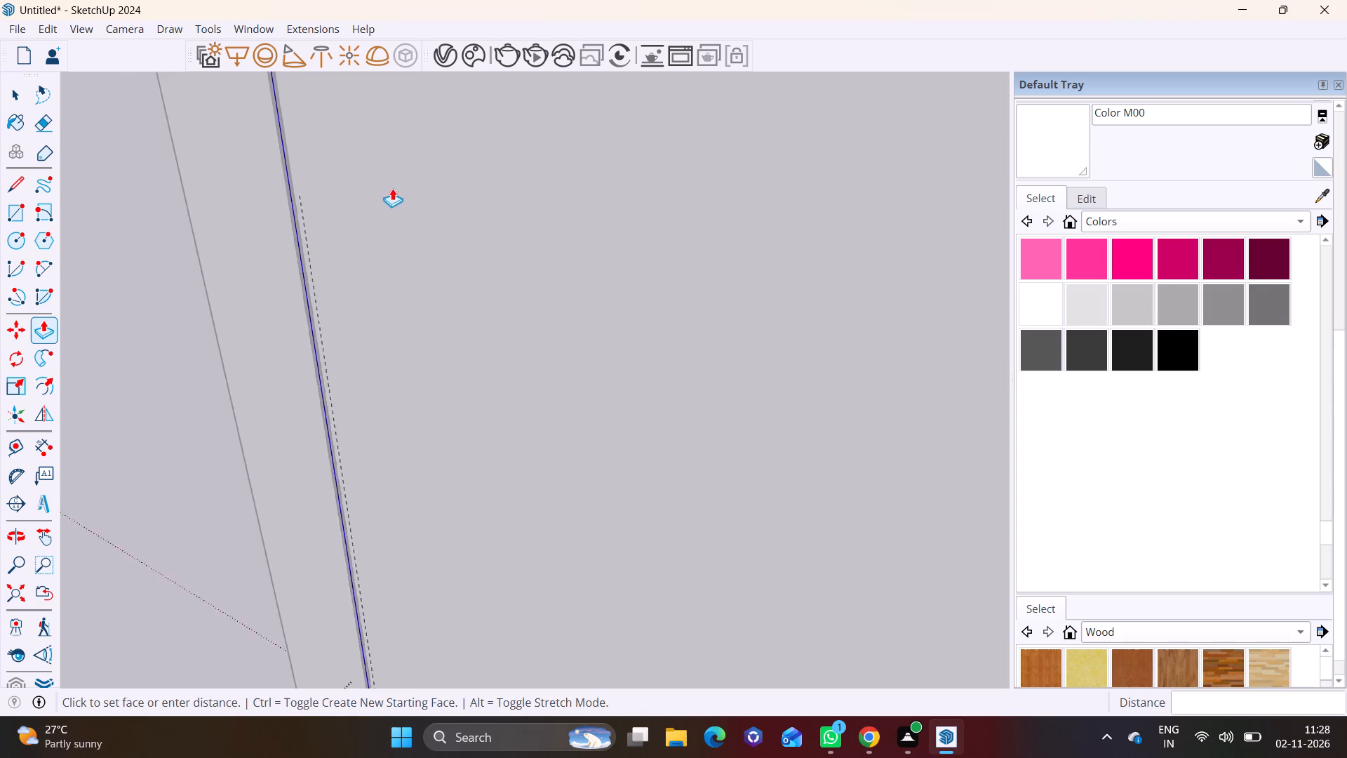
{"action": "scroll", "coordinate": [392, 188], "scroll_direction": "up", "scroll_amount": 6}
{"action": "left_click", "coordinate": [309, 307]}
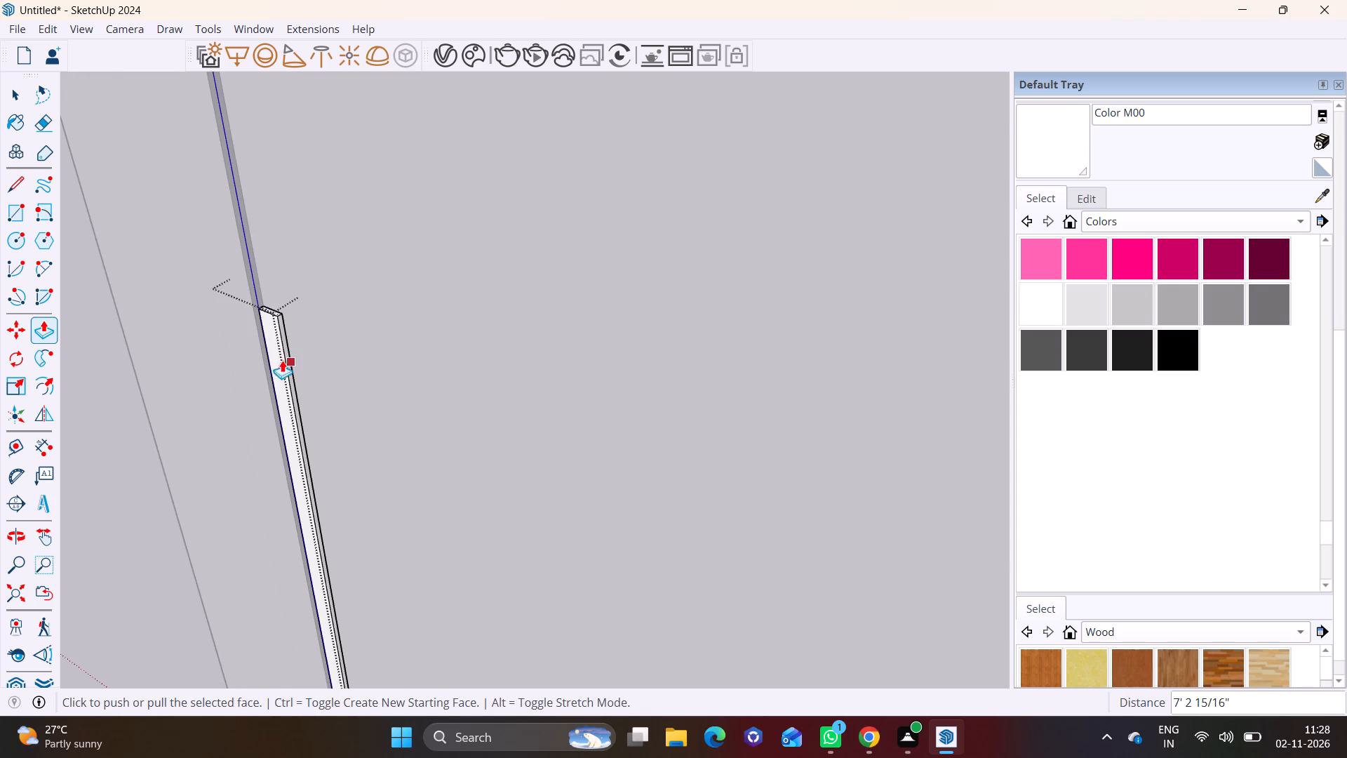
{"action": "left_click", "coordinate": [274, 312]}
{"action": "scroll", "coordinate": [311, 187], "scroll_direction": "down", "scroll_amount": 15}
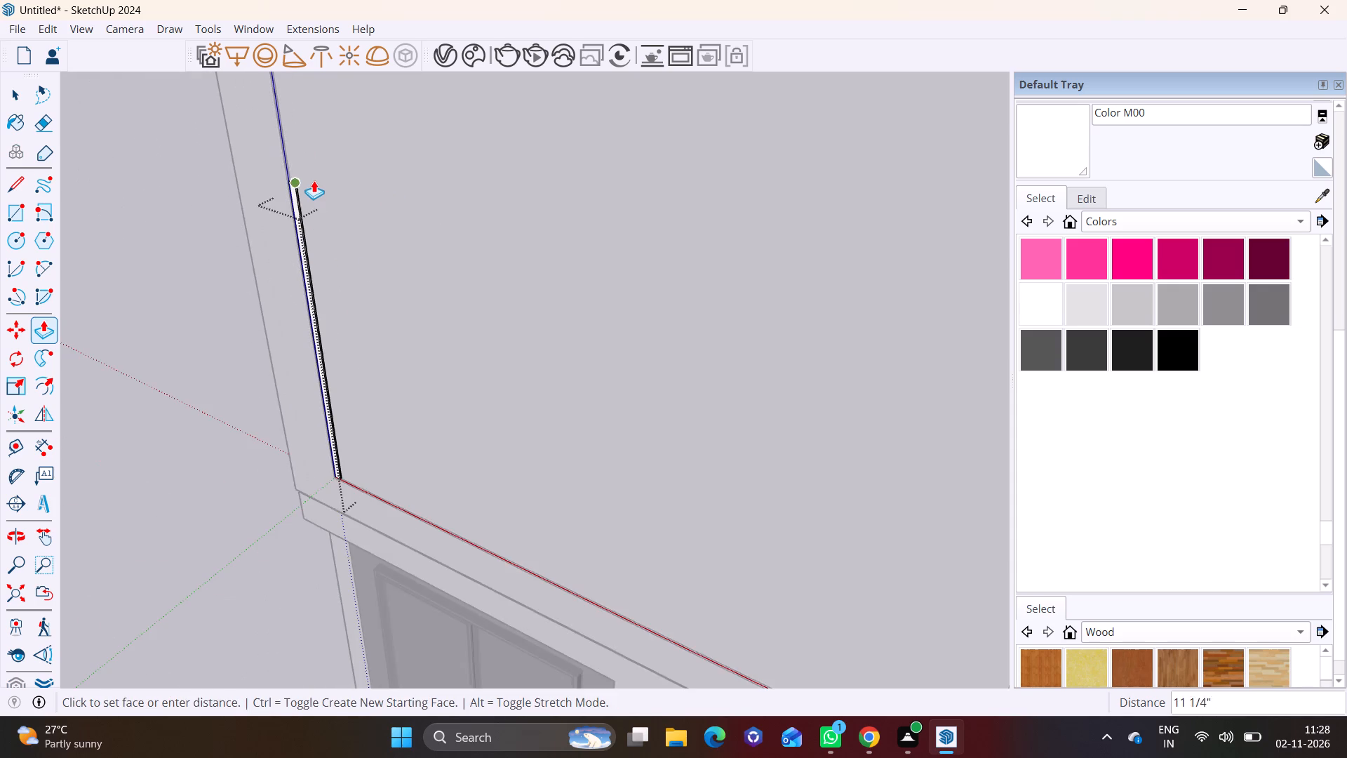
{"action": "middle_click_drag", "start_coordinate": [326, 133], "coordinate": [392, 573], "text": "shift"}
{"action": "middle_click_drag", "start_coordinate": [347, 203], "coordinate": [342, 411], "text": "shift"}
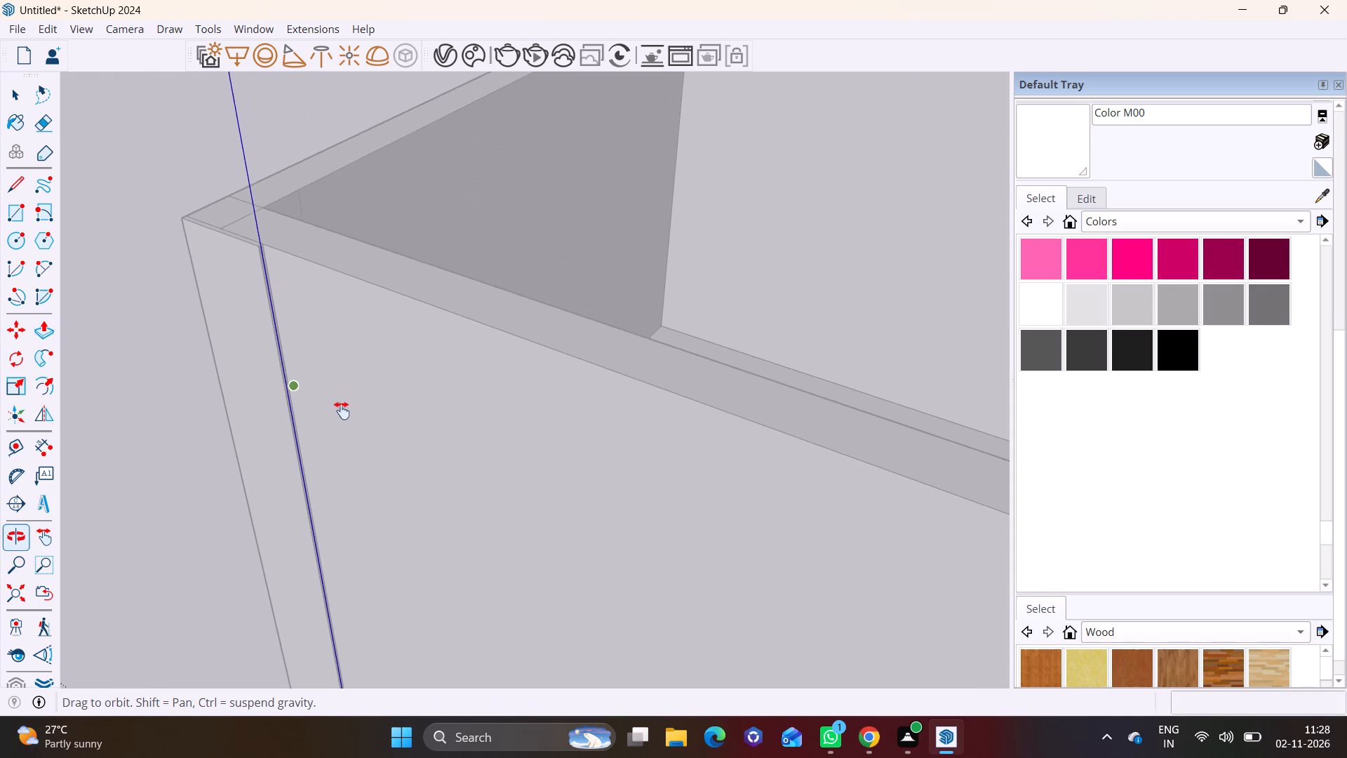
{"action": "middle_click_drag", "start_coordinate": [342, 411], "coordinate": [342, 411], "text": "shift"}
{"action": "left_click", "coordinate": [316, 310]}
Widen the vertical strip by pulling its narrow side face out about 7/8" along the panel, and leave the group.
{"action": "scroll", "coordinate": [257, 377], "scroll_direction": "up", "scroll_amount": 2}
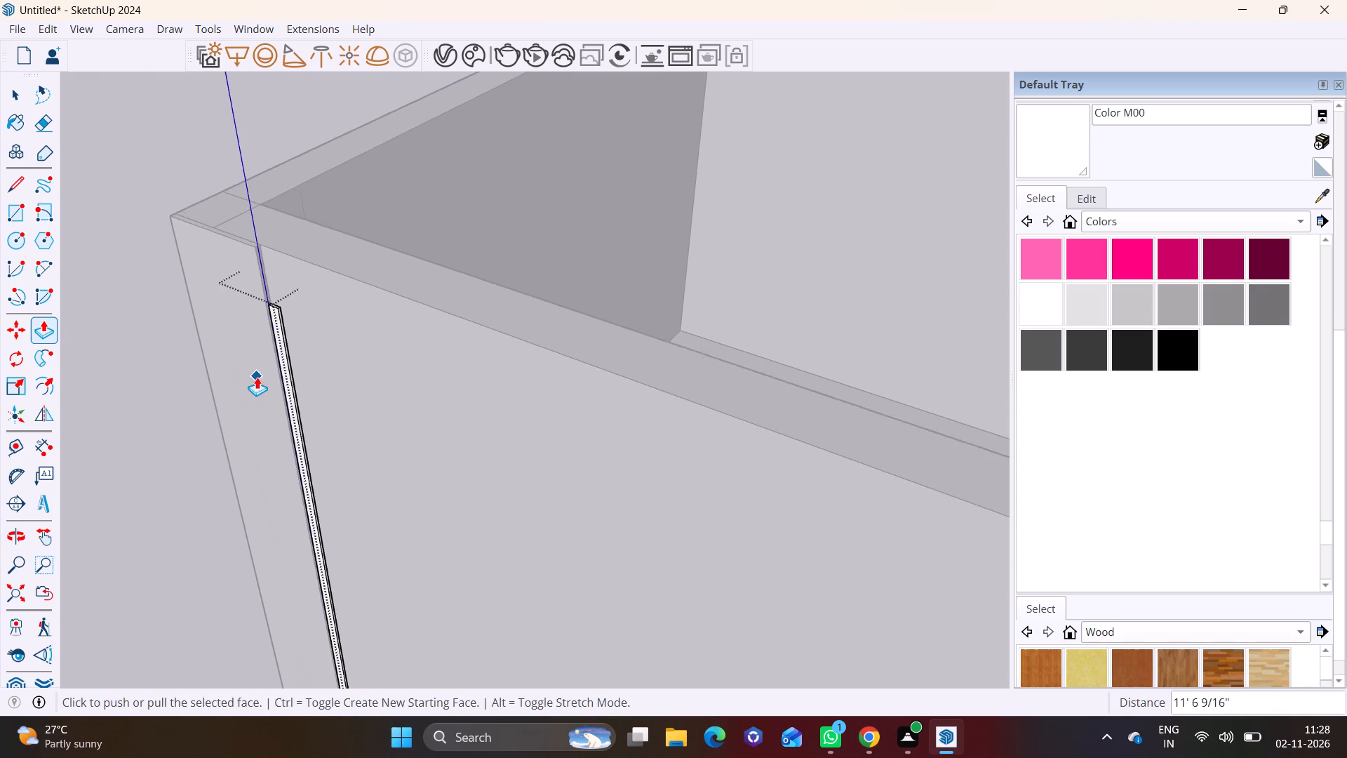
{"action": "scroll", "coordinate": [257, 377], "scroll_direction": "up", "scroll_amount": 12}
{"action": "middle_click_drag", "start_coordinate": [330, 408], "coordinate": [250, 394]}
{"action": "scroll", "coordinate": [289, 400], "scroll_direction": "up", "scroll_amount": 10}
{"action": "key", "text": "space"}
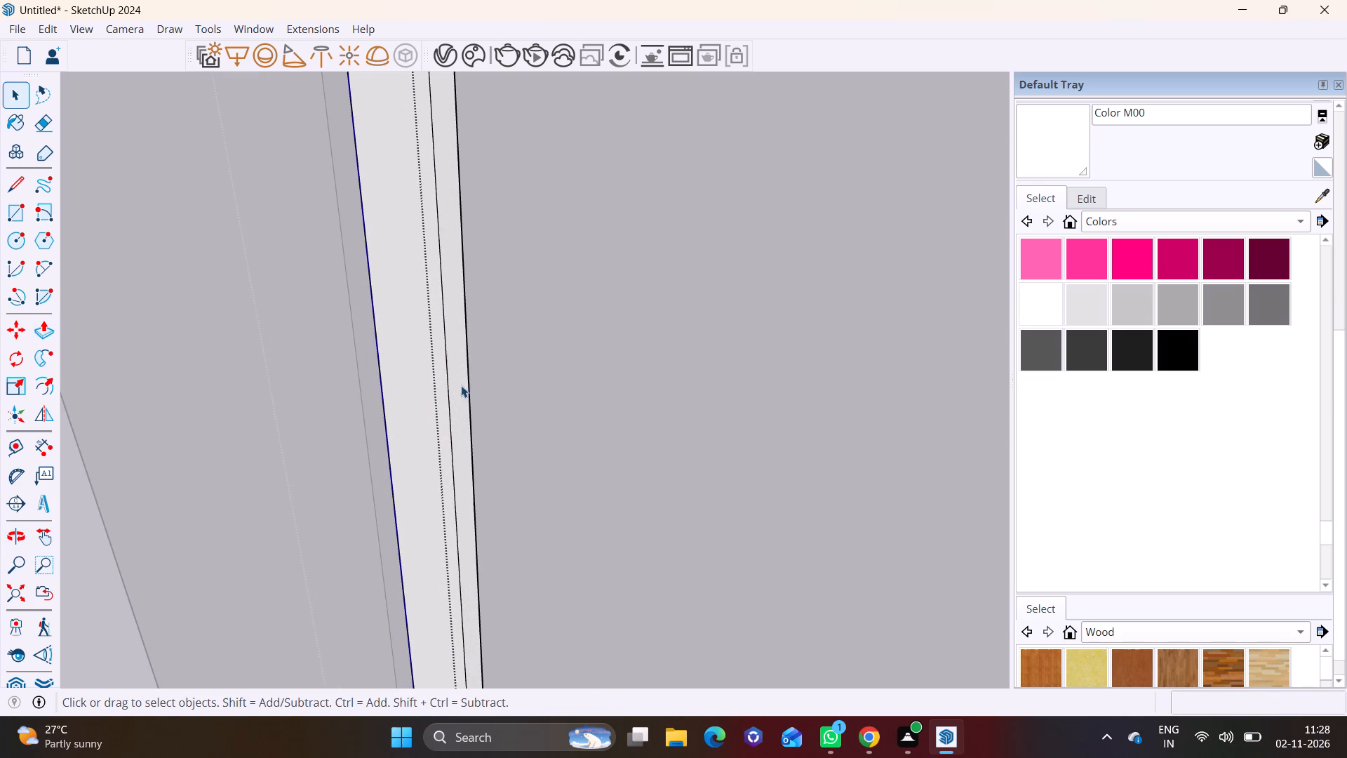
{"action": "left_click", "coordinate": [465, 368]}
{"action": "left_click", "coordinate": [55, 337]}
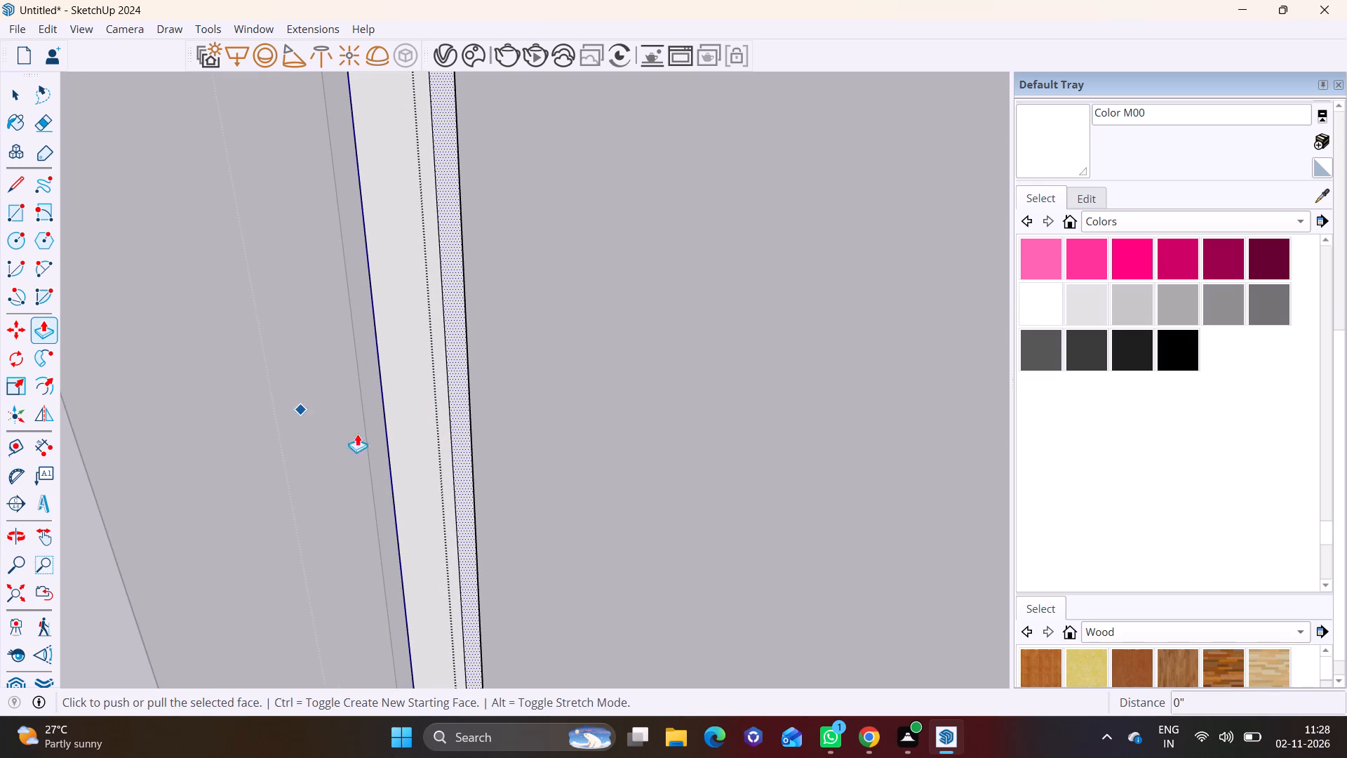
{"action": "left_click", "coordinate": [461, 426]}
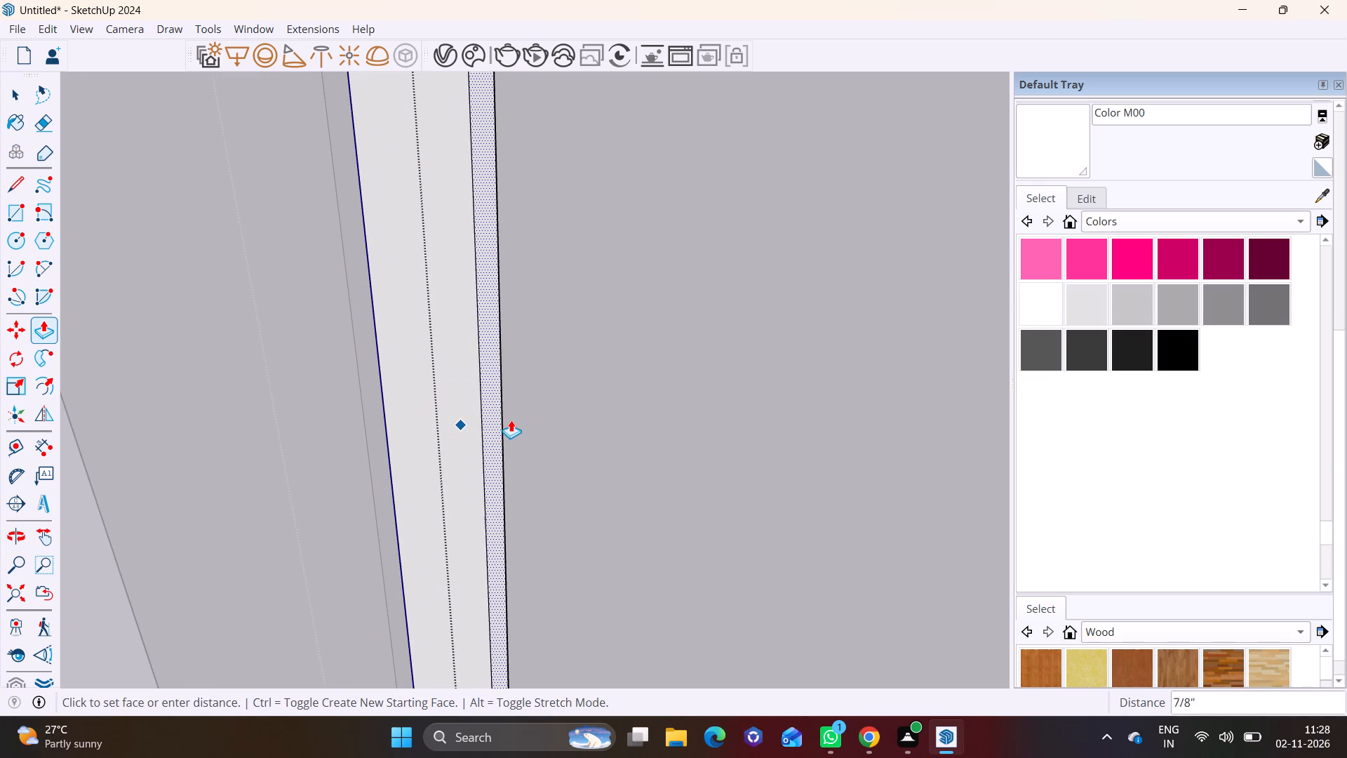
{"action": "left_click", "coordinate": [511, 420]}
{"action": "key", "text": "space"}
{"action": "scroll", "coordinate": [305, 394], "scroll_direction": "down", "scroll_amount": 17}
{"action": "middle_click_drag", "start_coordinate": [392, 403], "coordinate": [666, 252]}
{"action": "left_click", "coordinate": [483, 131]}
Make three copies of the vertical strip side by side along the panel's lower edge, spaced about 3 1/4" apart.
{"action": "scroll", "coordinate": [495, 305], "scroll_direction": "down", "scroll_amount": 5}
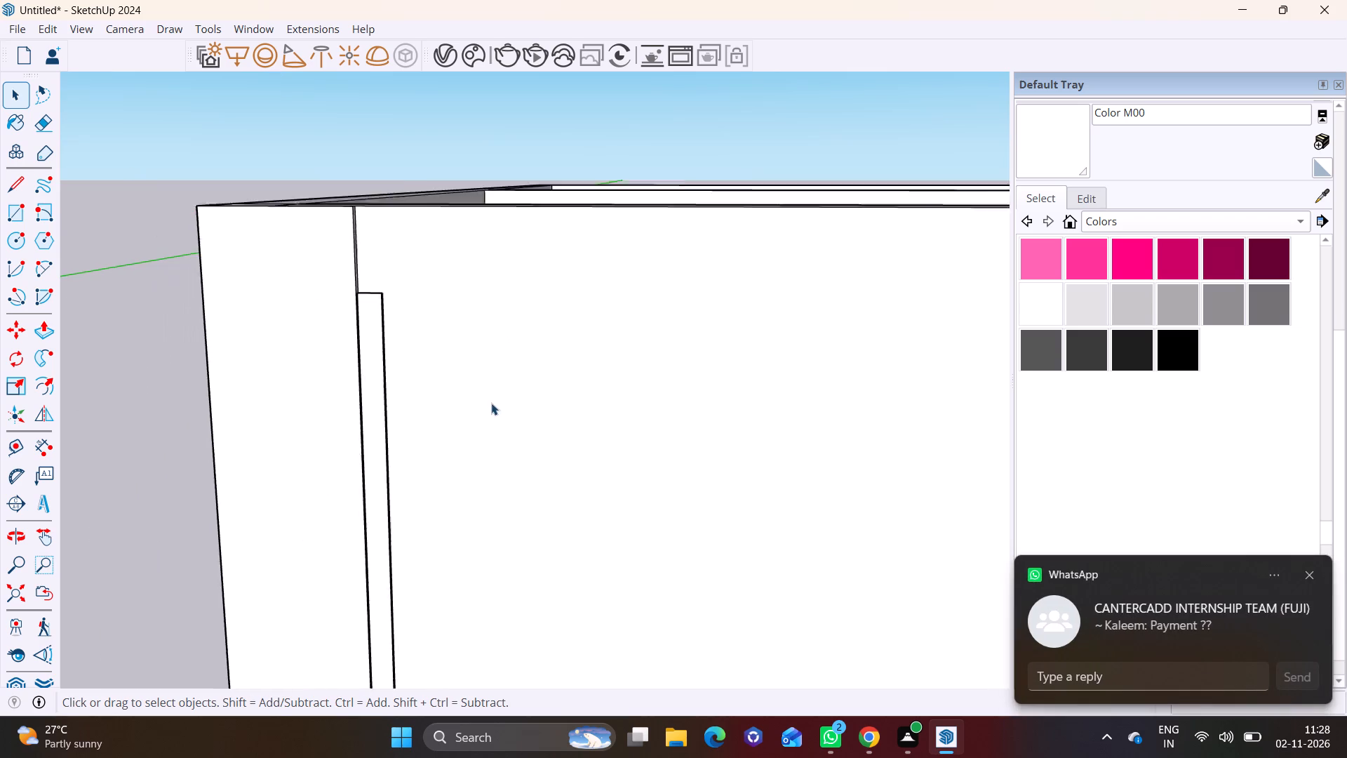
{"action": "scroll", "coordinate": [491, 403], "scroll_direction": "down", "scroll_amount": 7}
{"action": "middle_click_drag", "start_coordinate": [548, 486], "coordinate": [542, 145], "text": "shift"}
{"action": "scroll", "coordinate": [509, 533], "scroll_direction": "down", "scroll_amount": 4}
{"action": "middle_click_drag", "start_coordinate": [497, 631], "coordinate": [488, 312], "text": "shift"}
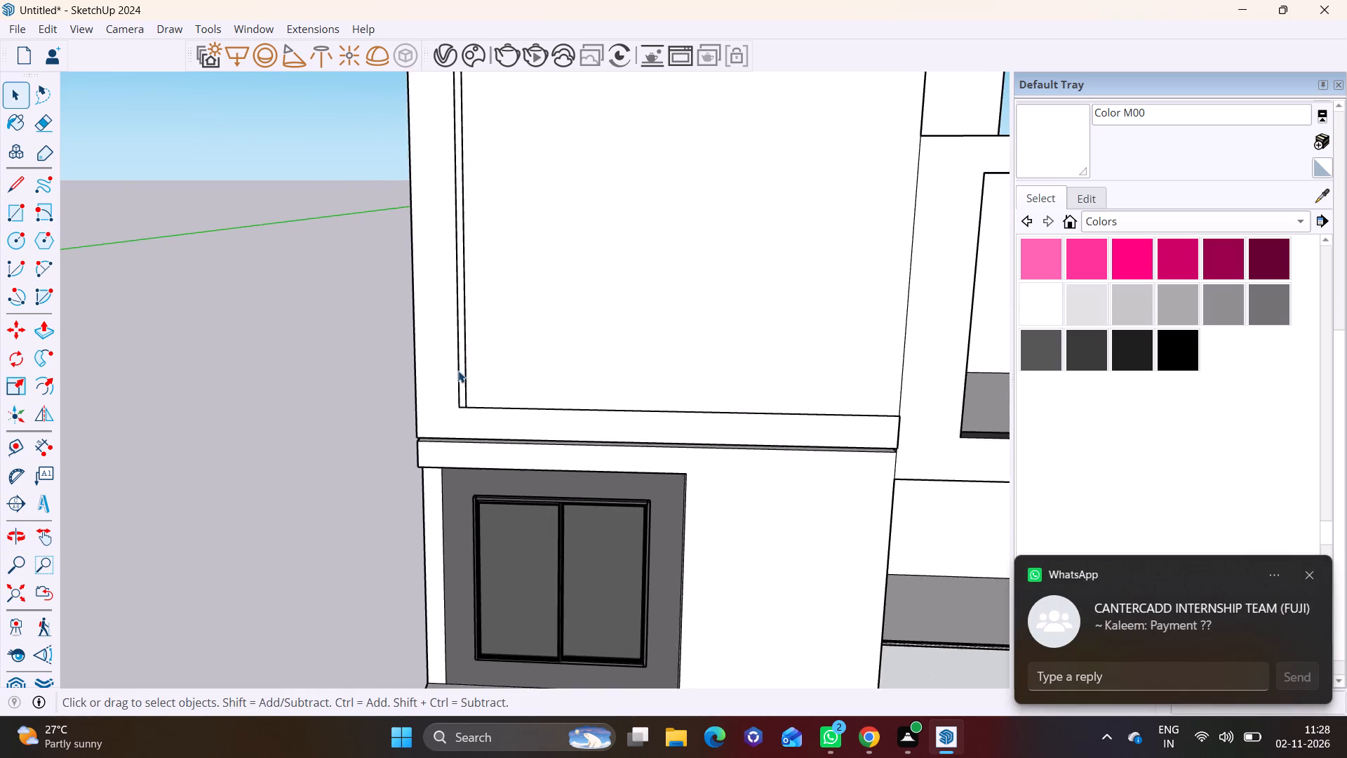
{"action": "scroll", "coordinate": [462, 372], "scroll_direction": "up", "scroll_amount": 18}
{"action": "middle_click_drag", "start_coordinate": [466, 451], "coordinate": [395, 428], "text": "shift"}
{"action": "middle_click_drag", "start_coordinate": [401, 482], "coordinate": [360, 476]}
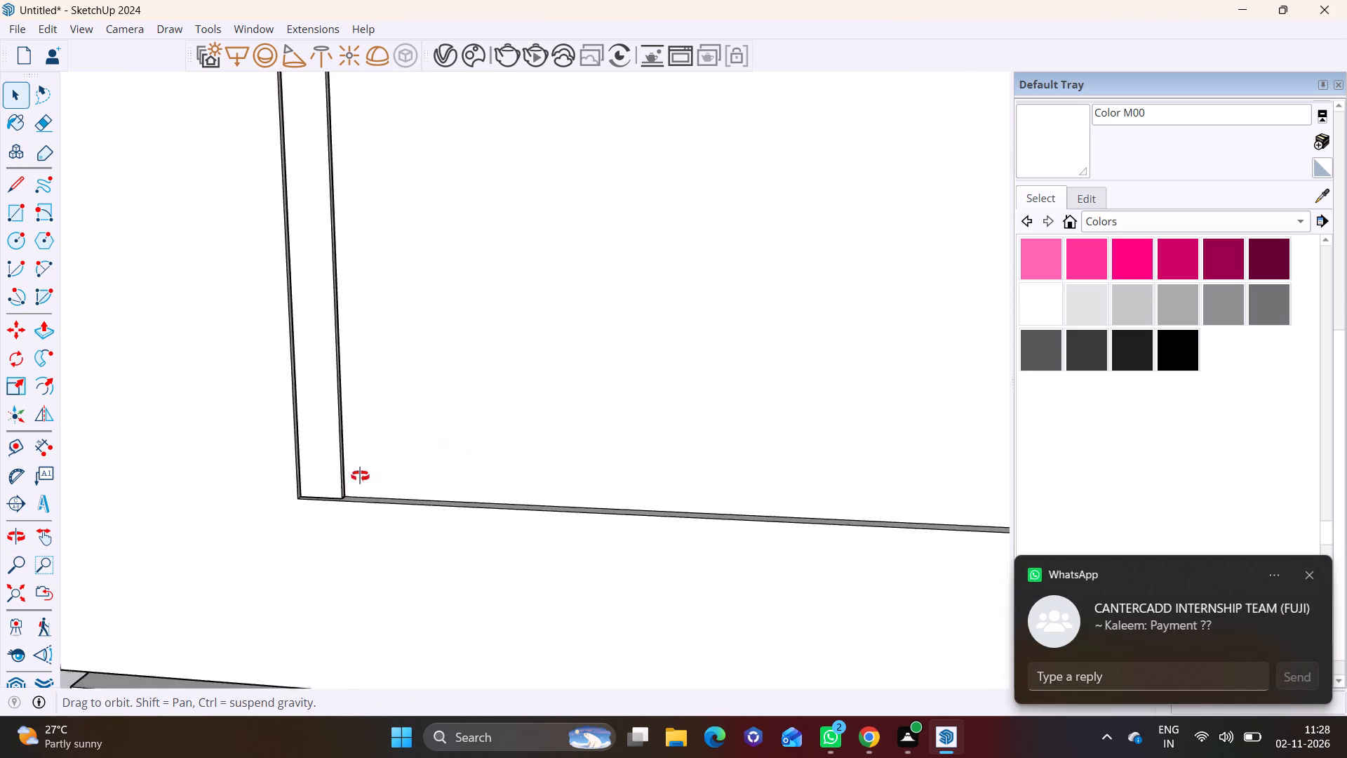
{"action": "middle_click_drag", "start_coordinate": [360, 476], "coordinate": [343, 487]}
{"action": "scroll", "coordinate": [326, 488], "scroll_direction": "up", "scroll_amount": 4}
{"action": "left_click", "coordinate": [319, 467]}
{"action": "scroll", "coordinate": [319, 467], "scroll_direction": "up", "scroll_amount": 6}
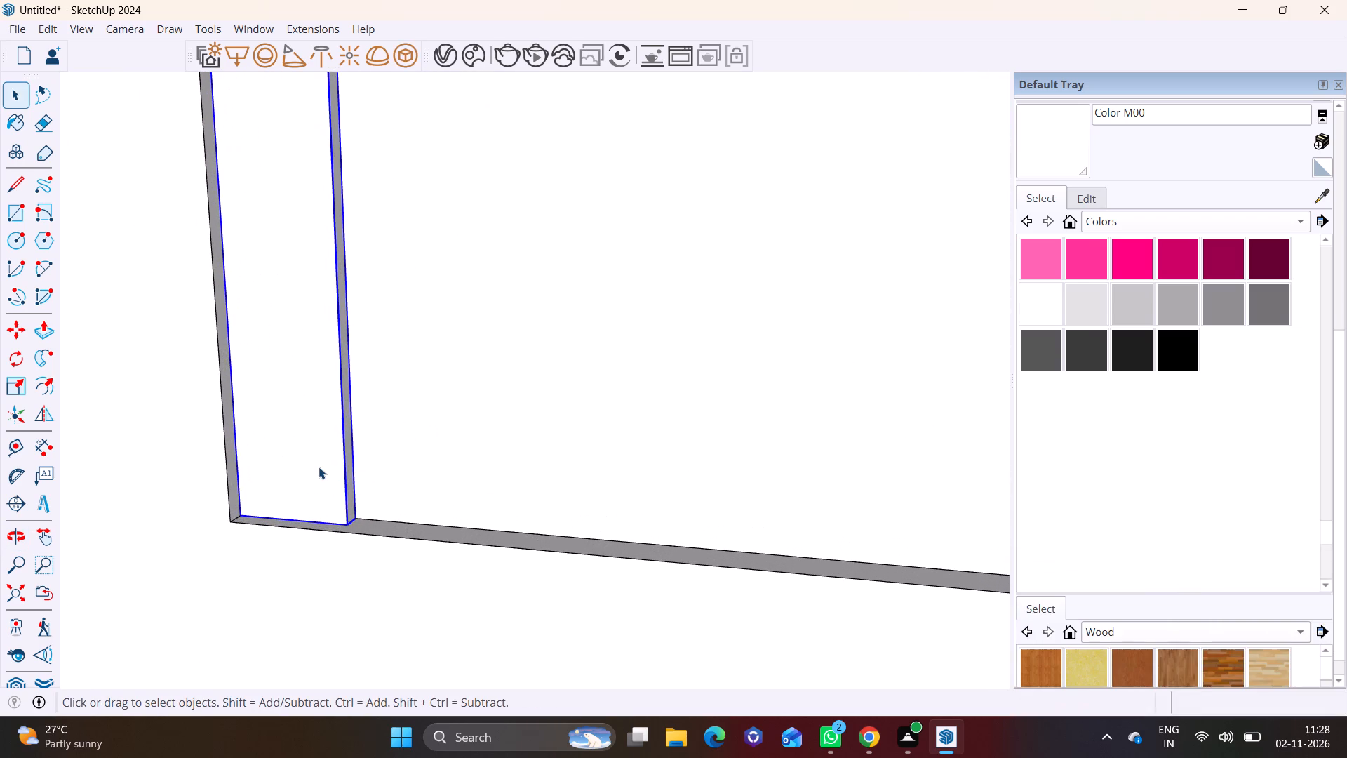
{"action": "key", "text": "m"}
{"action": "left_click", "coordinate": [362, 519]}
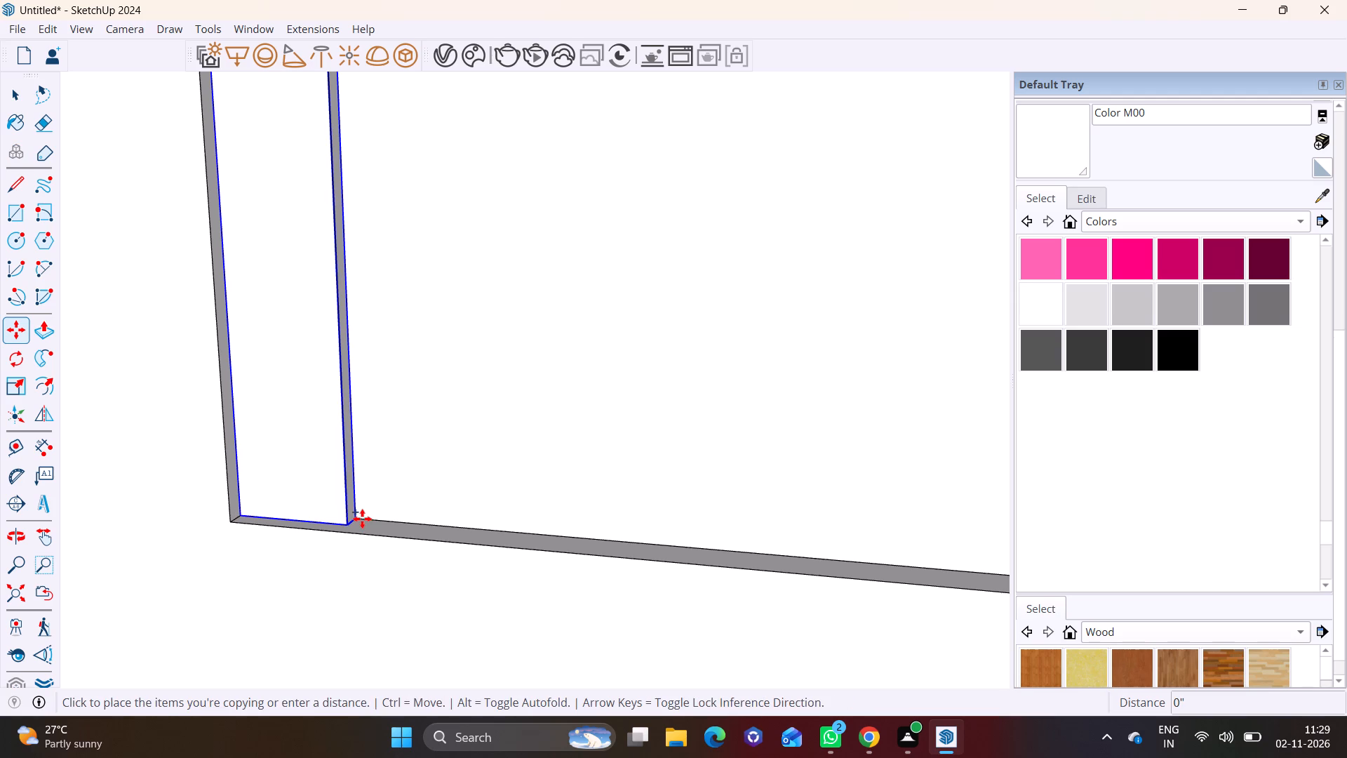
{"action": "left_click", "coordinate": [472, 533]}
{"action": "left_click", "coordinate": [474, 528]}
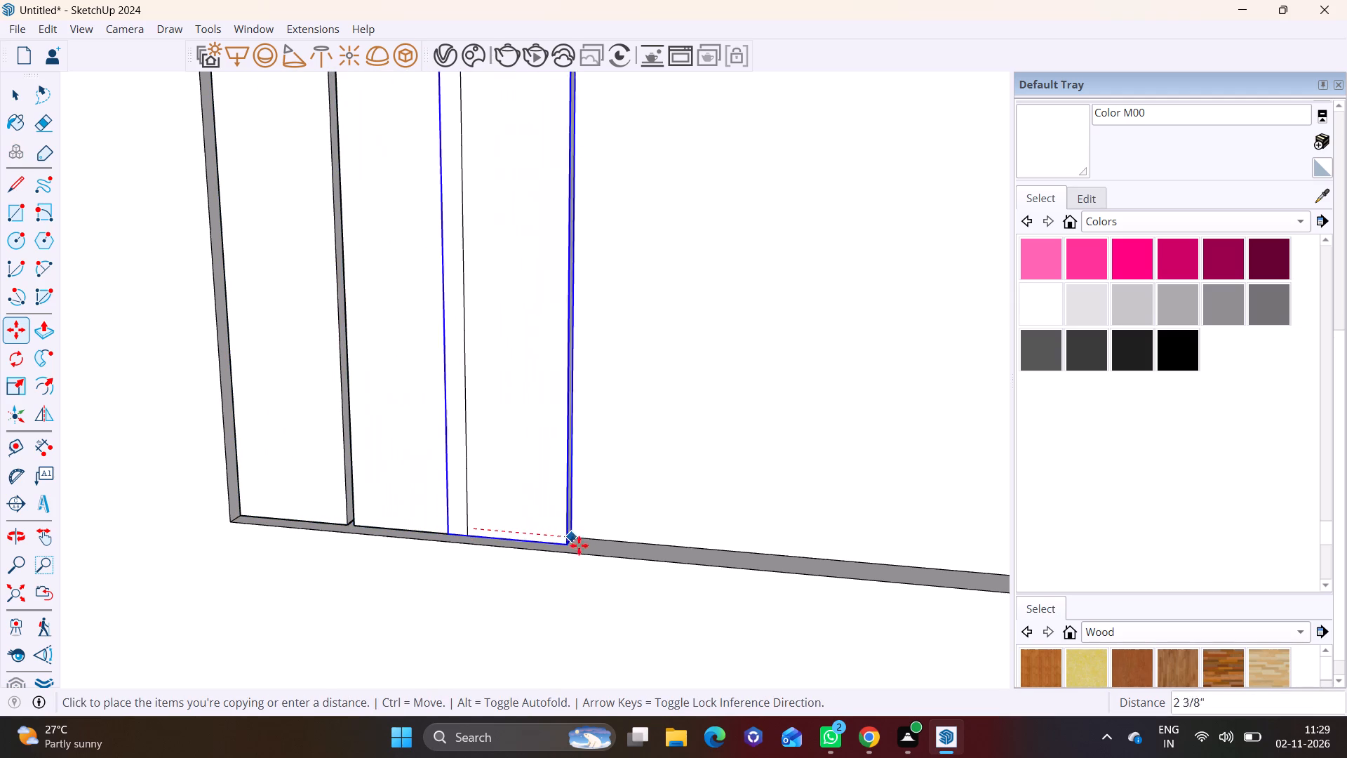
{"action": "left_click", "coordinate": [598, 547]}
{"action": "left_click", "coordinate": [594, 547]}
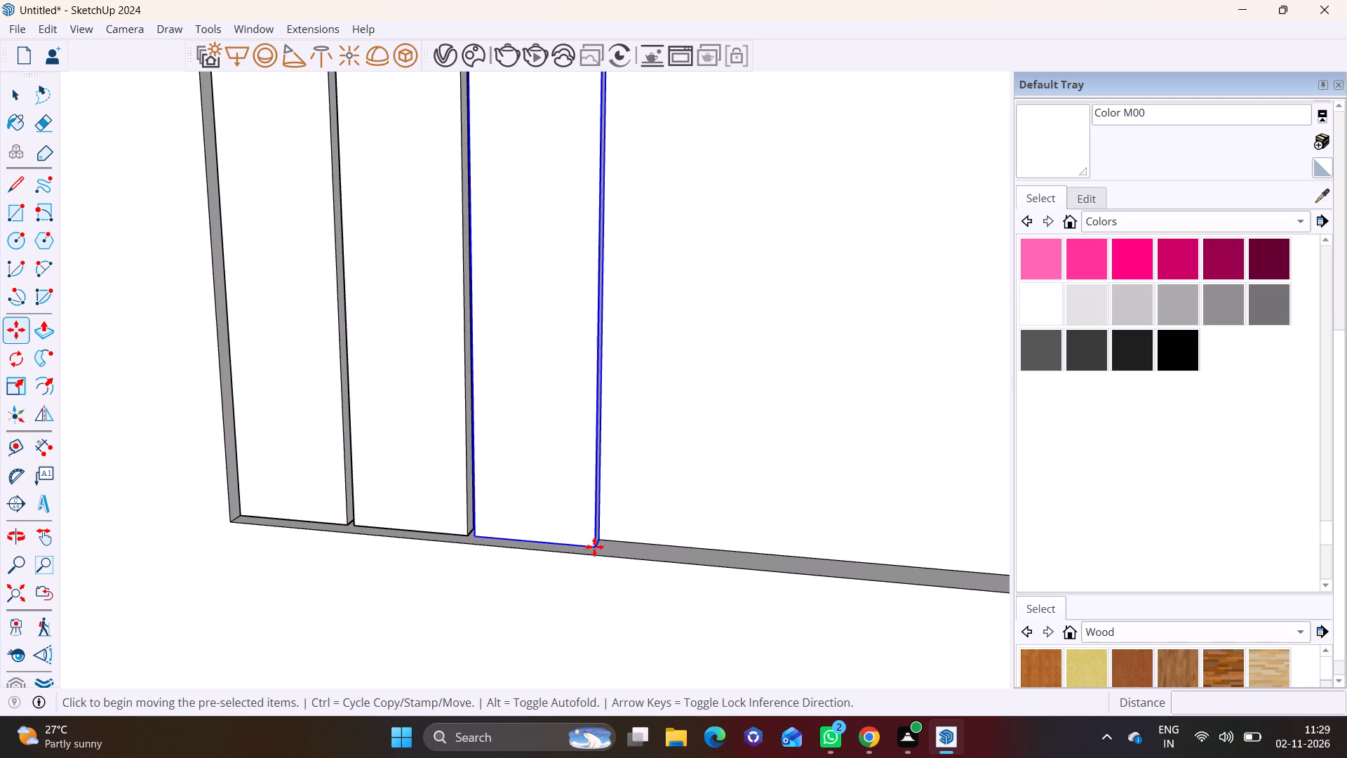
{"action": "left_click", "coordinate": [731, 557]}
Add five more strip copies in a row along the panel's lower edge, spaced about 3 1/4" apart.
{"action": "scroll", "coordinate": [686, 537], "scroll_direction": "down", "scroll_amount": 20}
{"action": "scroll", "coordinate": [686, 537], "scroll_direction": "down", "scroll_amount": 1}
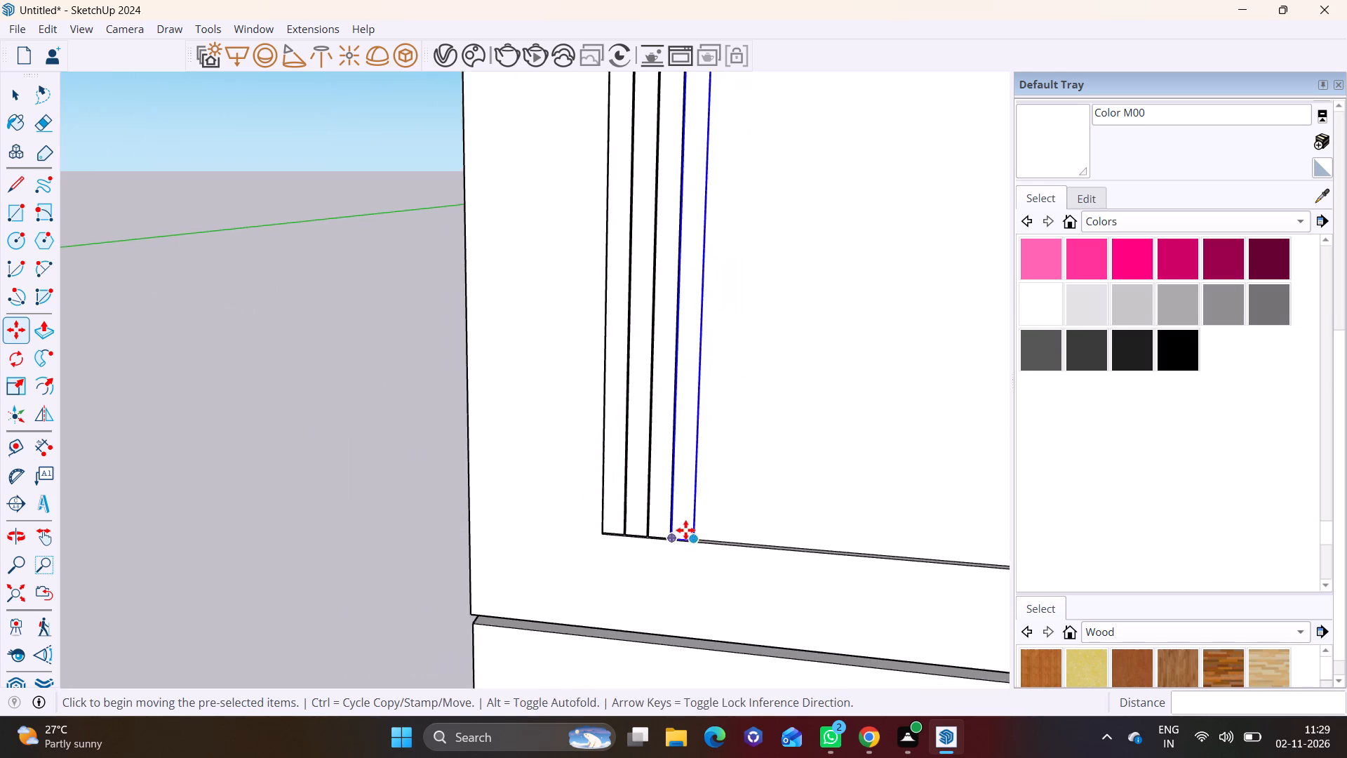
{"action": "scroll", "coordinate": [685, 530], "scroll_direction": "down", "scroll_amount": 3}
{"action": "middle_click_drag", "start_coordinate": [725, 420], "coordinate": [405, 459], "text": "shift"}
{"action": "scroll", "coordinate": [318, 592], "scroll_direction": "up", "scroll_amount": 14}
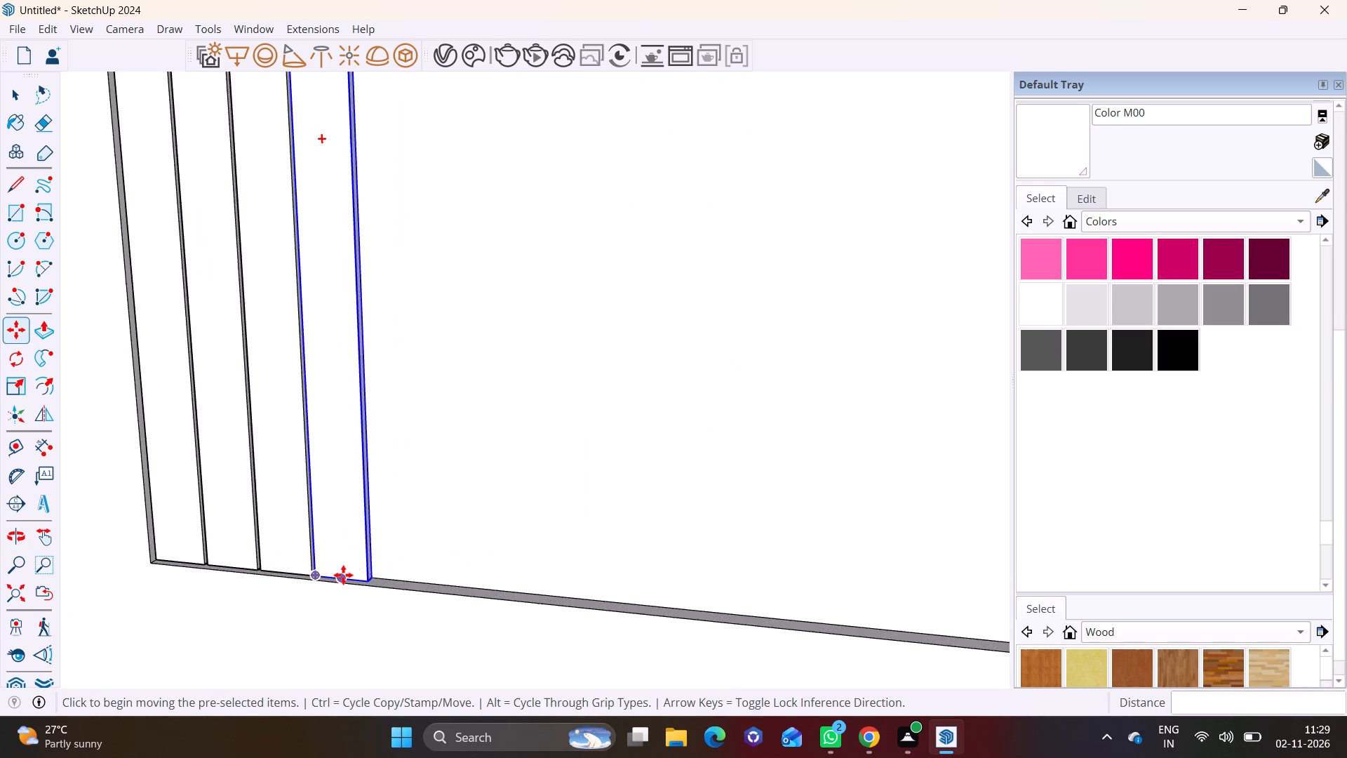
{"action": "scroll", "coordinate": [343, 575], "scroll_direction": "up", "scroll_amount": 4}
{"action": "left_click", "coordinate": [375, 585]}
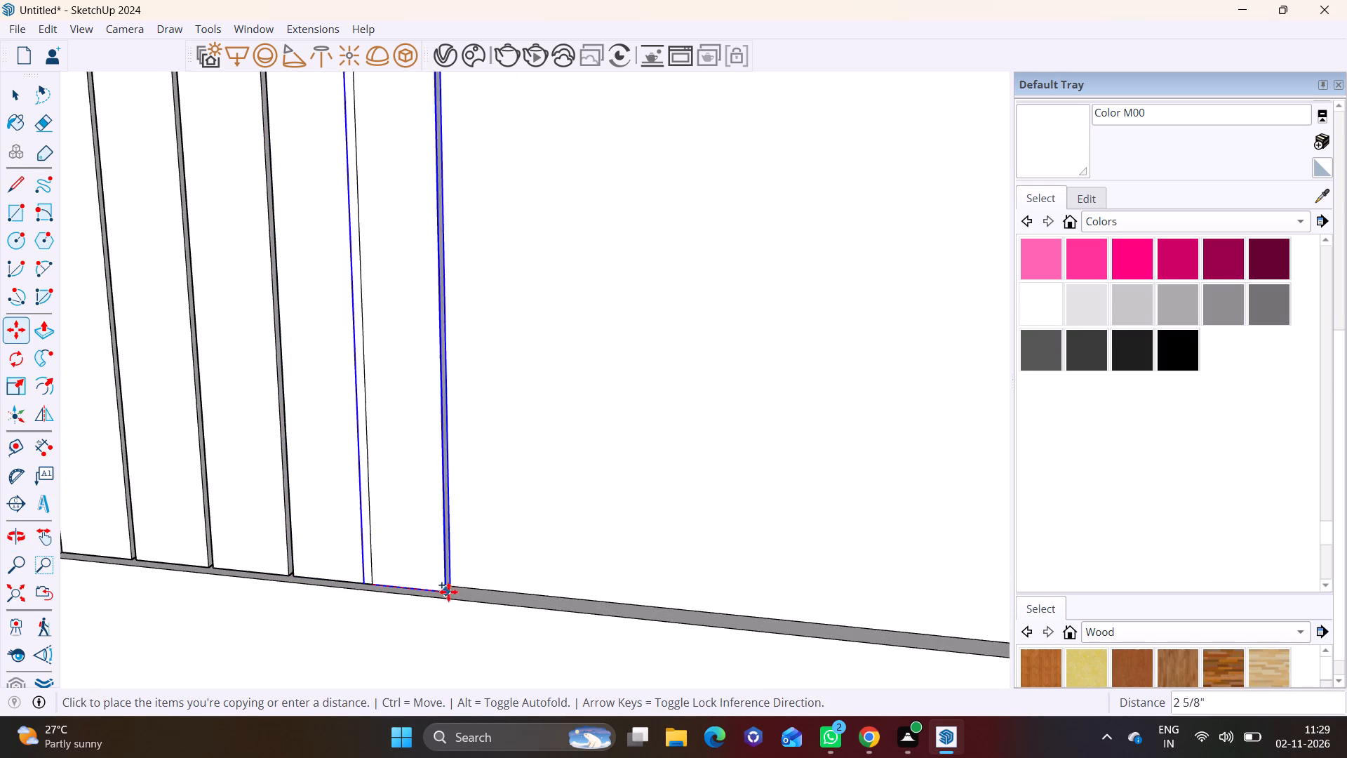
{"action": "left_click", "coordinate": [460, 594]}
{"action": "left_click", "coordinate": [458, 592]}
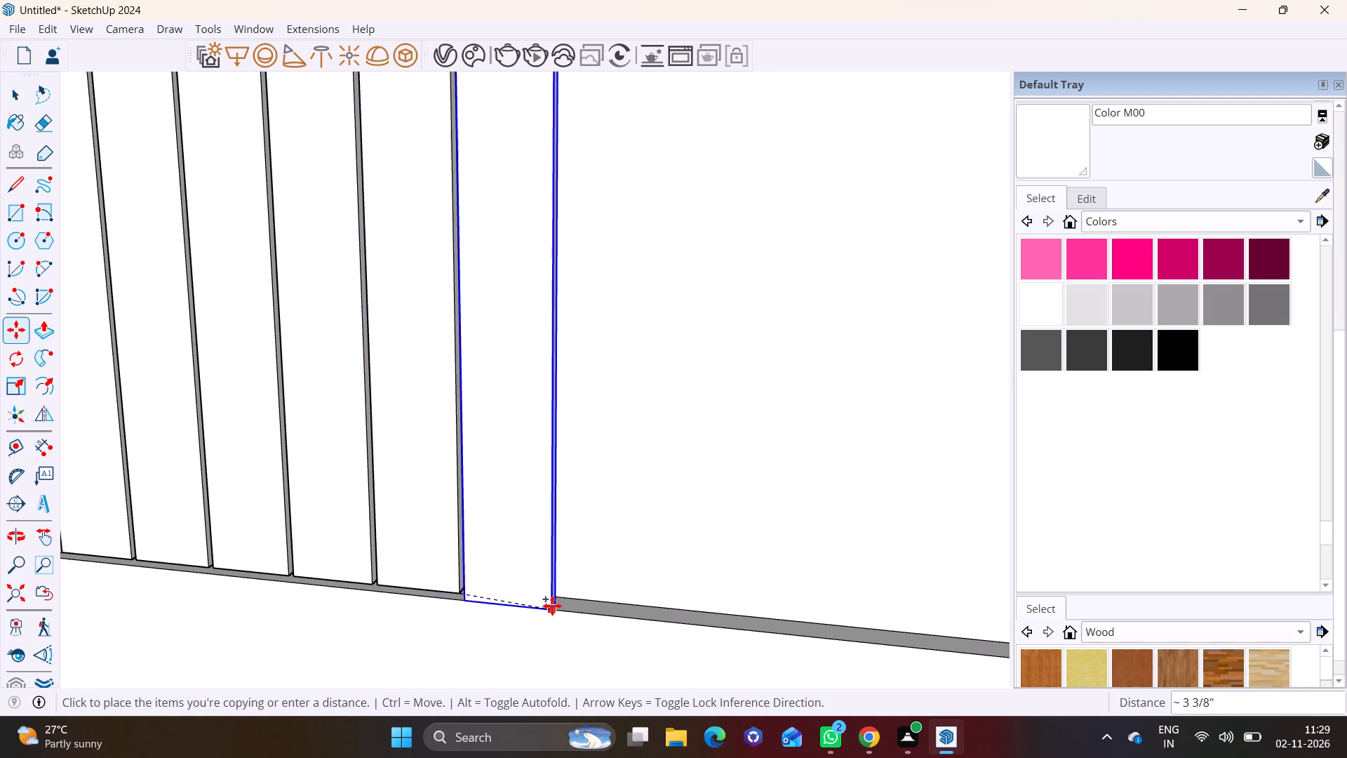
{"action": "left_click", "coordinate": [551, 603]}
{"action": "left_click", "coordinate": [551, 602]}
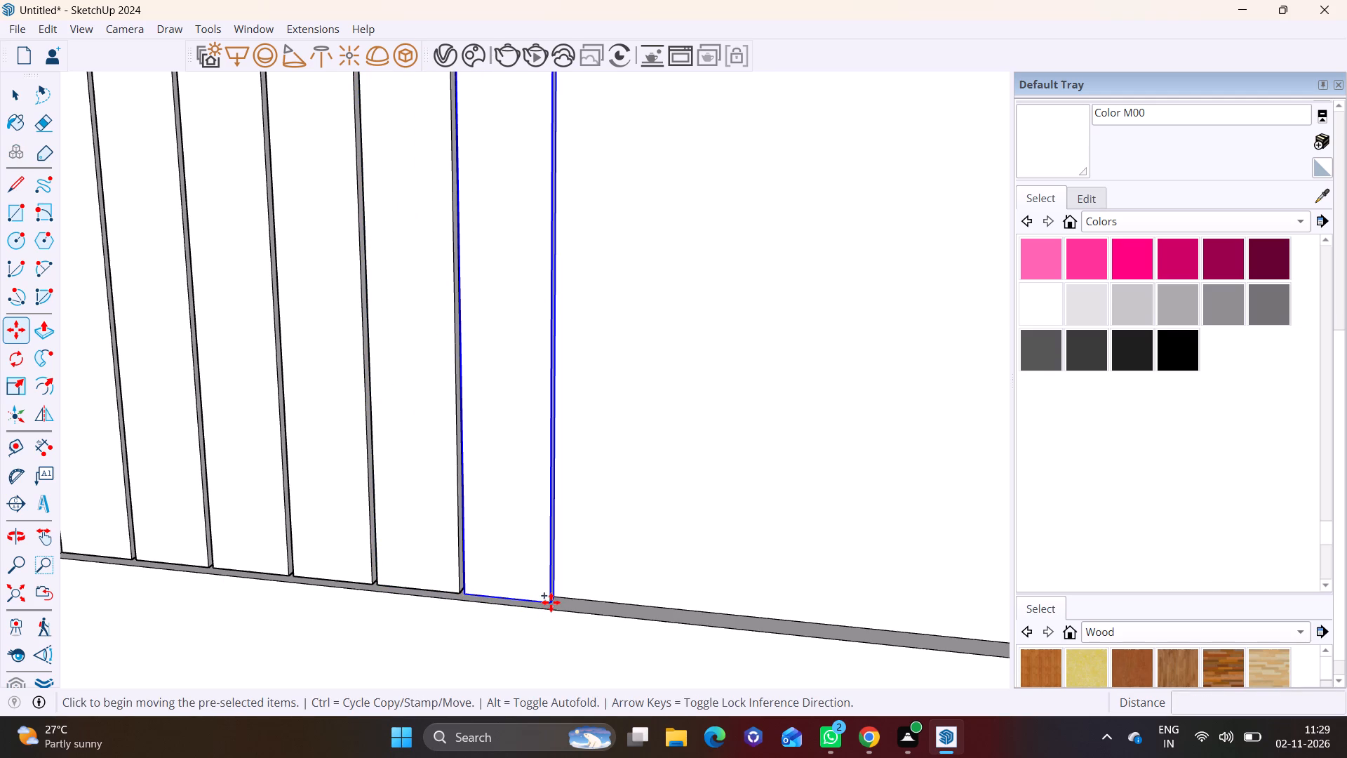
{"action": "left_click", "coordinate": [643, 614]}
{"action": "left_click", "coordinate": [640, 613]}
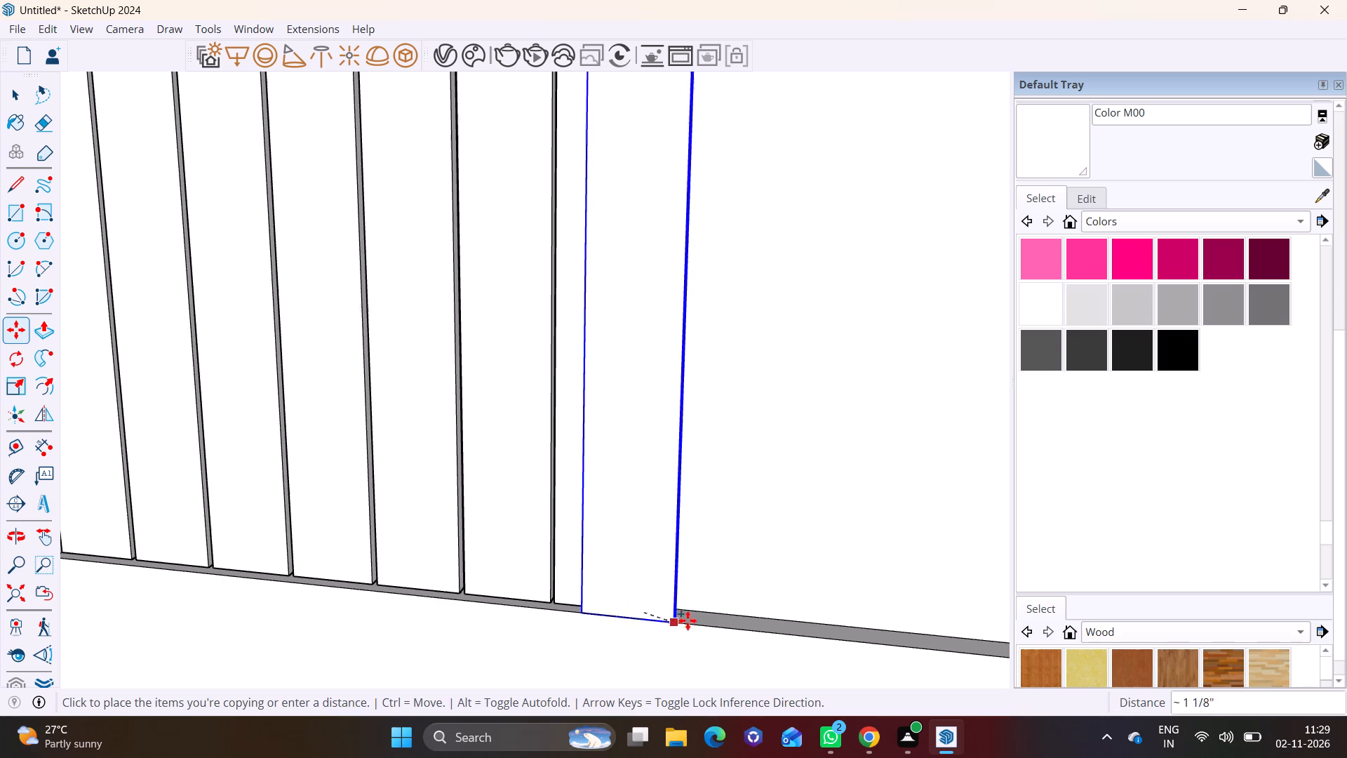
{"action": "left_click", "coordinate": [743, 623]}
{"action": "left_click", "coordinate": [738, 618]}
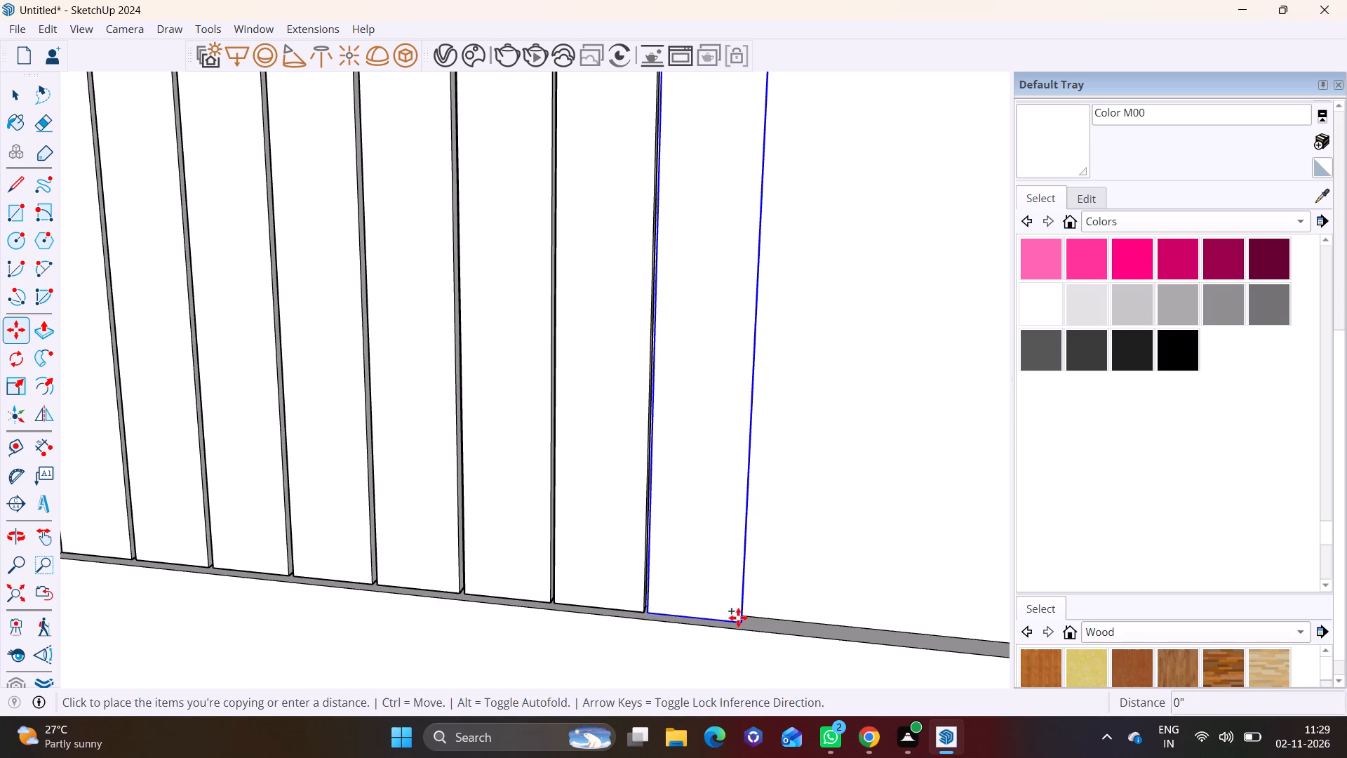
{"action": "left_click", "coordinate": [845, 634]}
Add two more strip copies at the end of the row, the first about 3 1/16" from the last strip, and clear the selection.
{"action": "scroll", "coordinate": [732, 599], "scroll_direction": "down", "scroll_amount": 5}
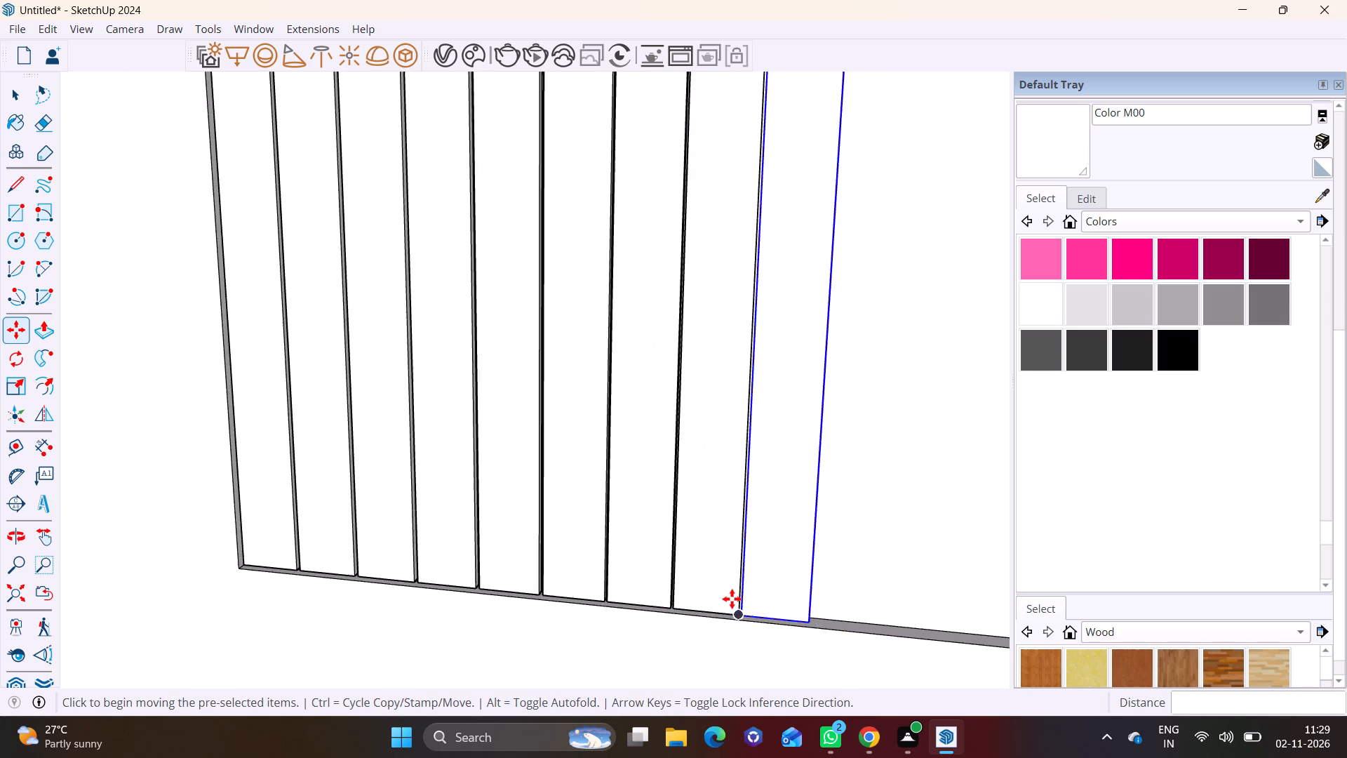
{"action": "scroll", "coordinate": [732, 599], "scroll_direction": "down", "scroll_amount": 8}
{"action": "middle_click_drag", "start_coordinate": [702, 568], "coordinate": [339, 462], "text": "shift"}
{"action": "scroll", "coordinate": [366, 478], "scroll_direction": "up", "scroll_amount": 12}
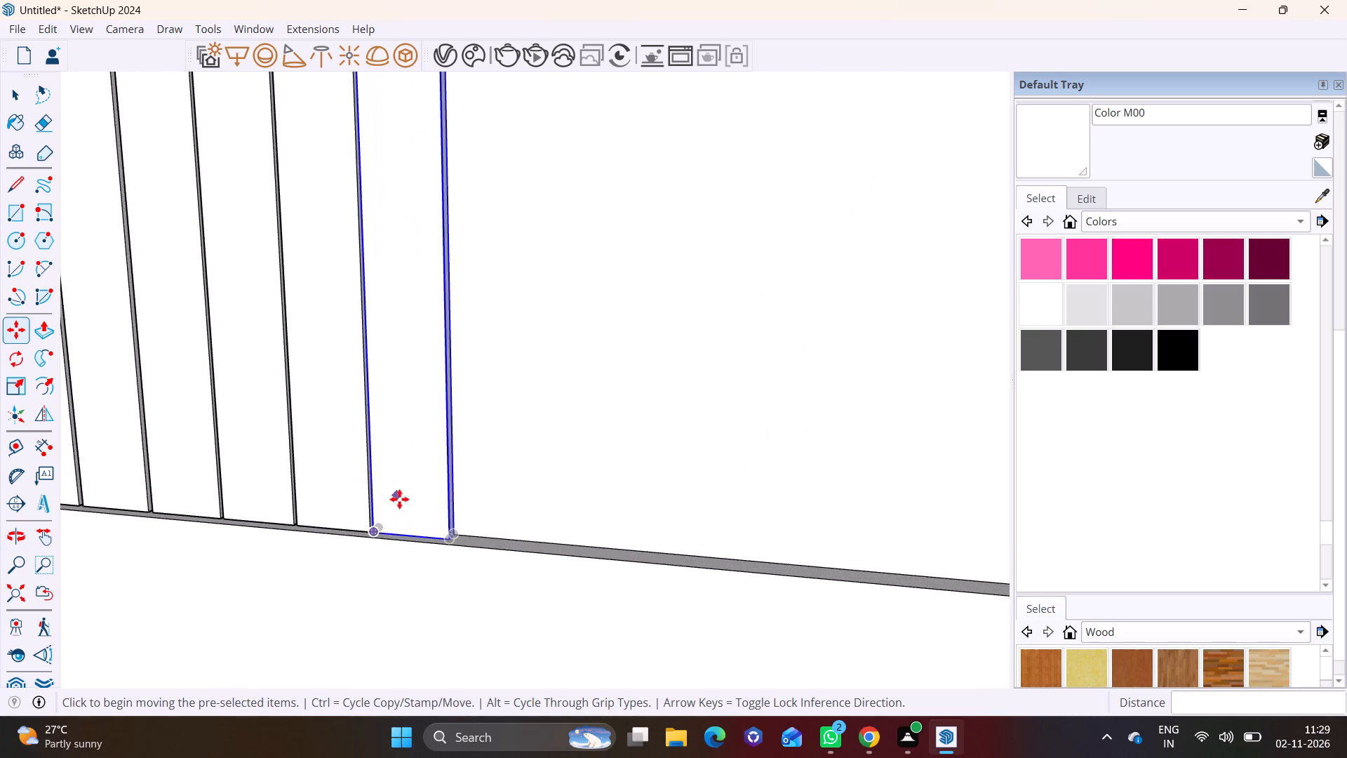
{"action": "scroll", "coordinate": [399, 499], "scroll_direction": "up", "scroll_amount": 8}
{"action": "left_click", "coordinate": [529, 588]}
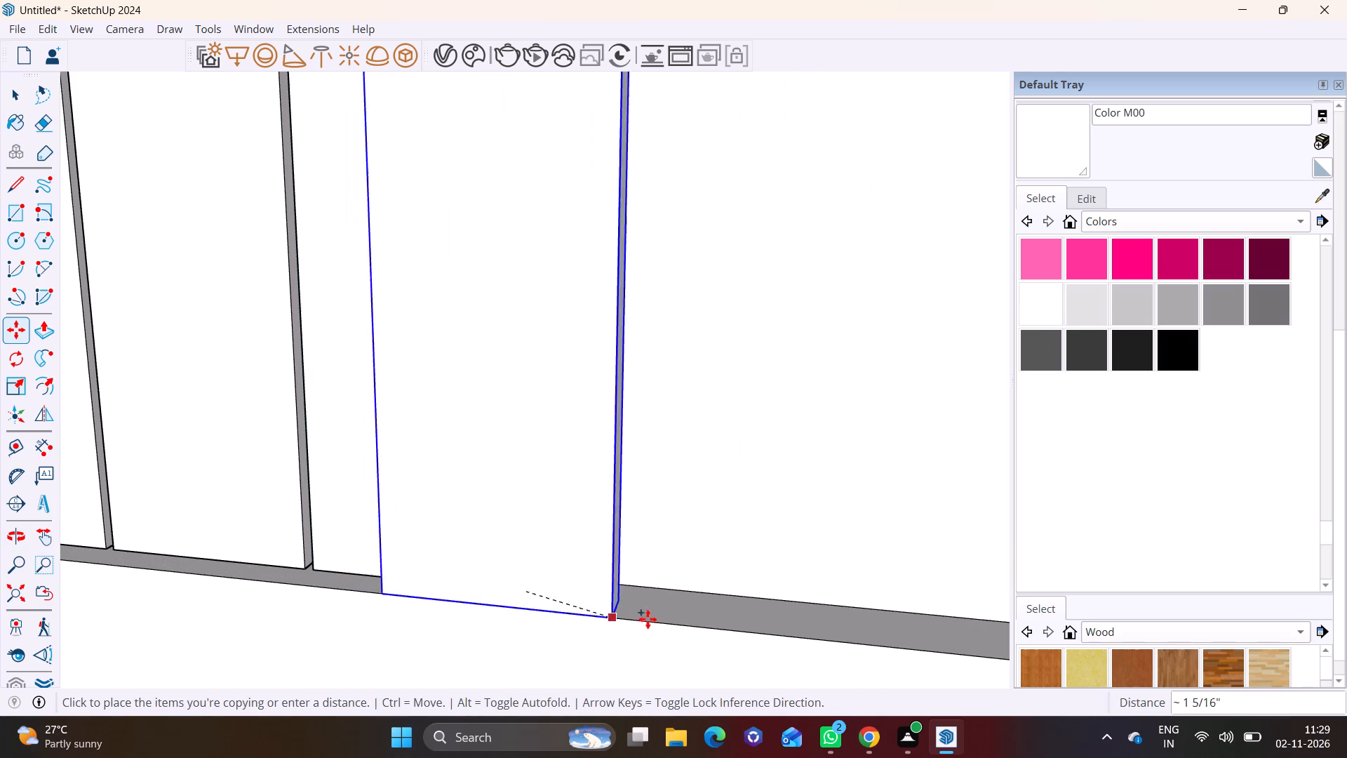
{"action": "left_click", "coordinate": [770, 623]}
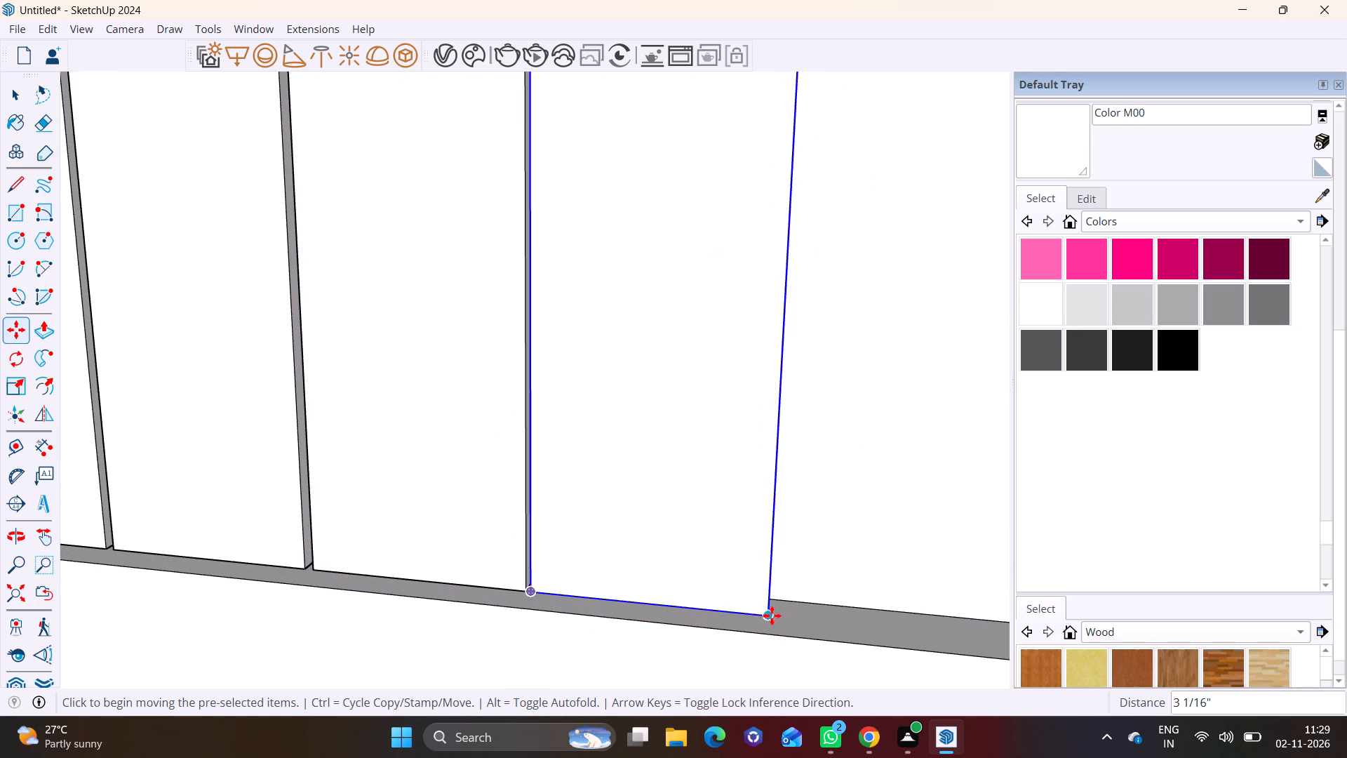
{"action": "left_click", "coordinate": [770, 615]}
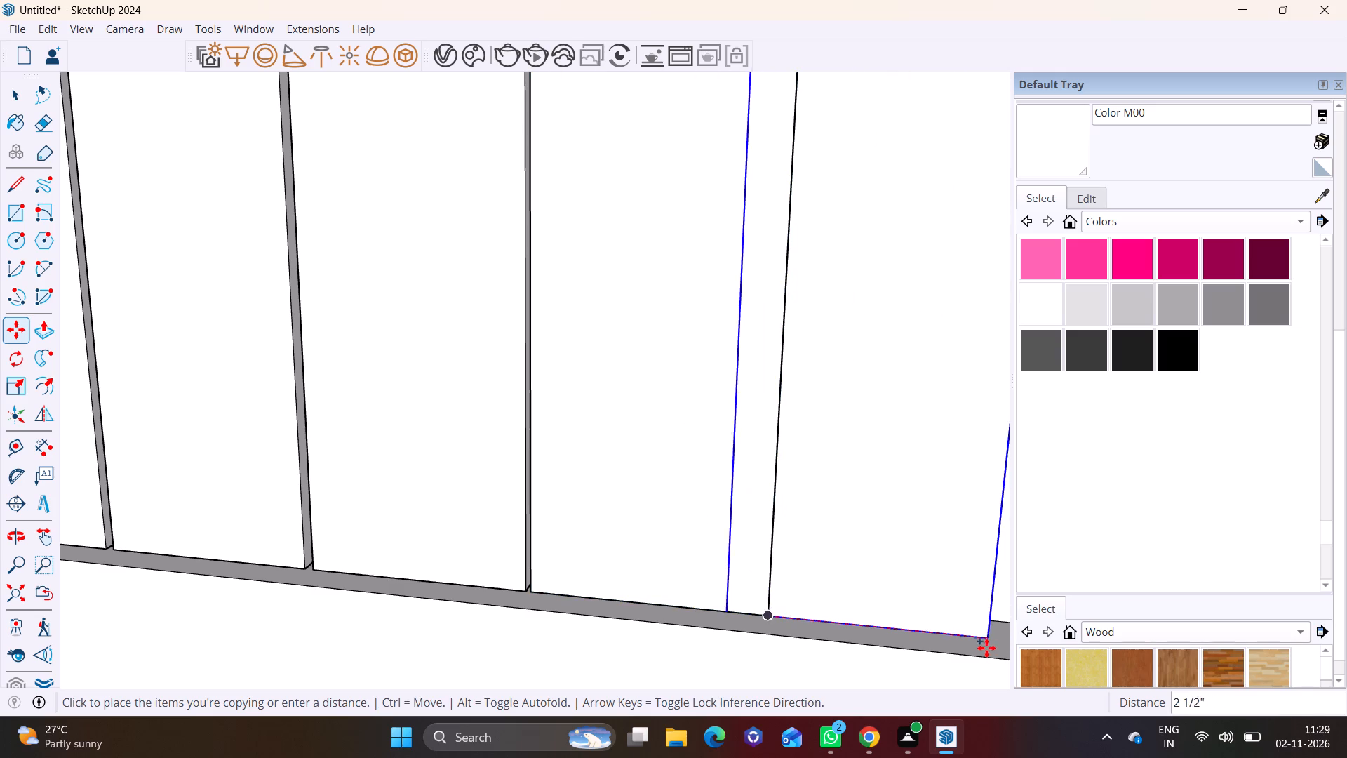
{"action": "scroll", "coordinate": [984, 647], "scroll_direction": "down", "scroll_amount": 8}
{"action": "middle_click_drag", "start_coordinate": [949, 632], "coordinate": [536, 552], "text": "shift"}
{"action": "scroll", "coordinate": [535, 552], "scroll_direction": "up", "scroll_amount": 5}
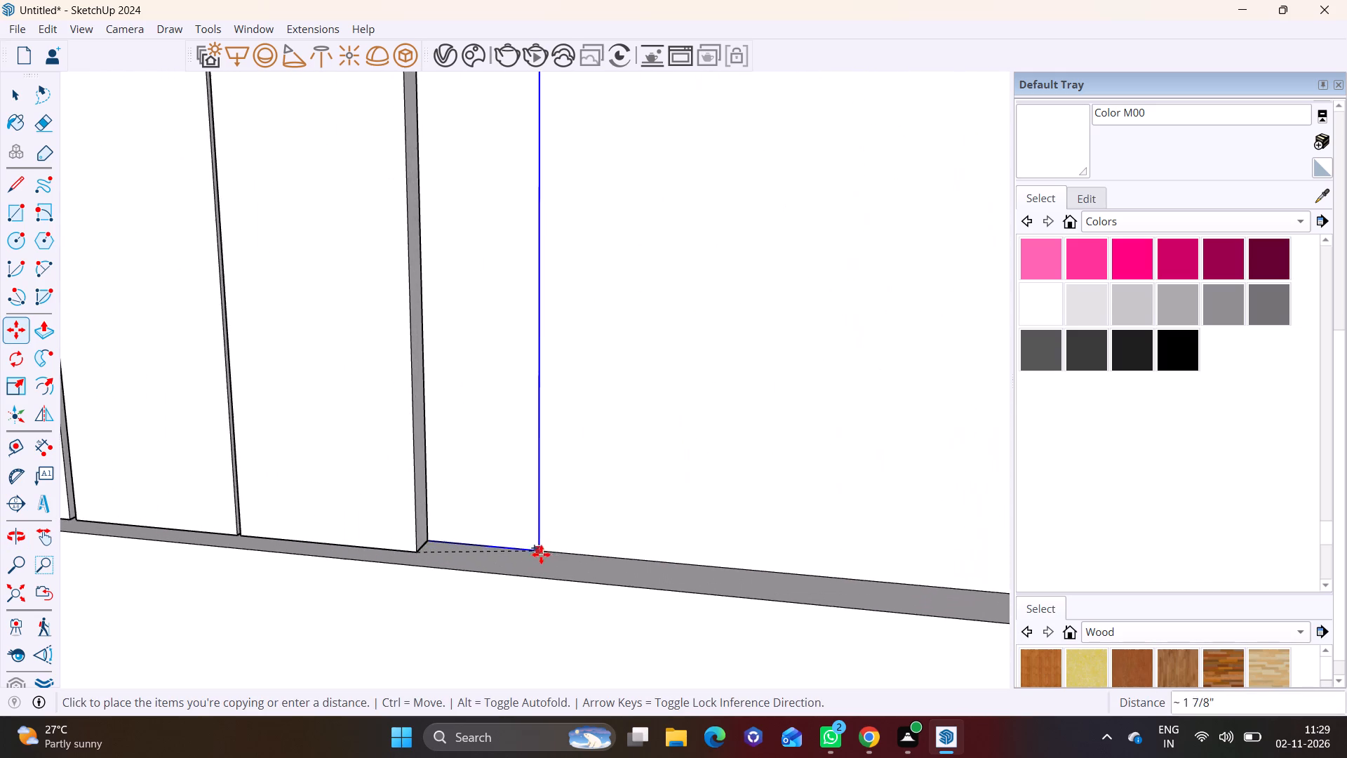
{"action": "scroll", "coordinate": [541, 554], "scroll_direction": "up", "scroll_amount": 4}
{"action": "left_click", "coordinate": [667, 586]}
{"action": "scroll", "coordinate": [603, 569], "scroll_direction": "down", "scroll_amount": 5}
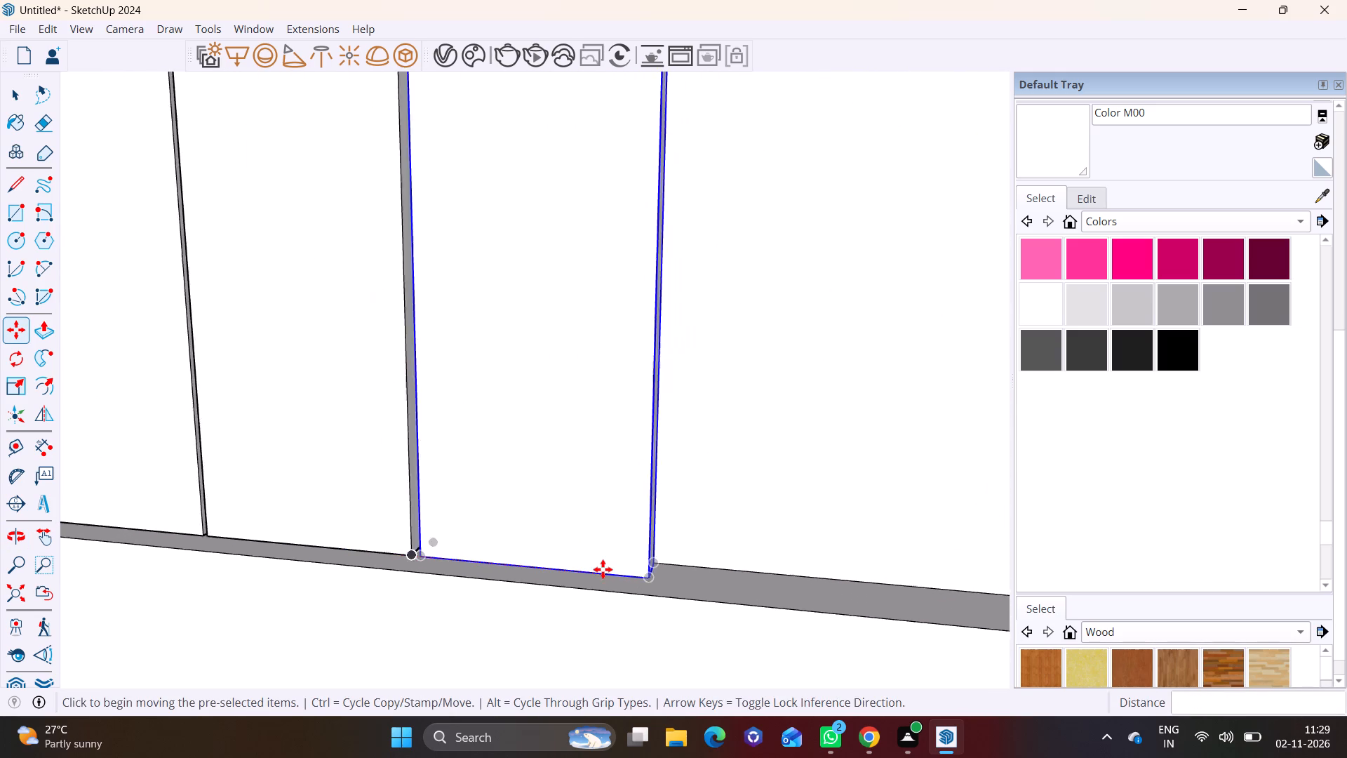
{"action": "scroll", "coordinate": [603, 569], "scroll_direction": "down", "scroll_amount": 20}
{"action": "scroll", "coordinate": [603, 569], "scroll_direction": "down", "scroll_amount": 14}
{"action": "key", "text": "space"}
{"action": "left_click", "coordinate": [227, 515]}
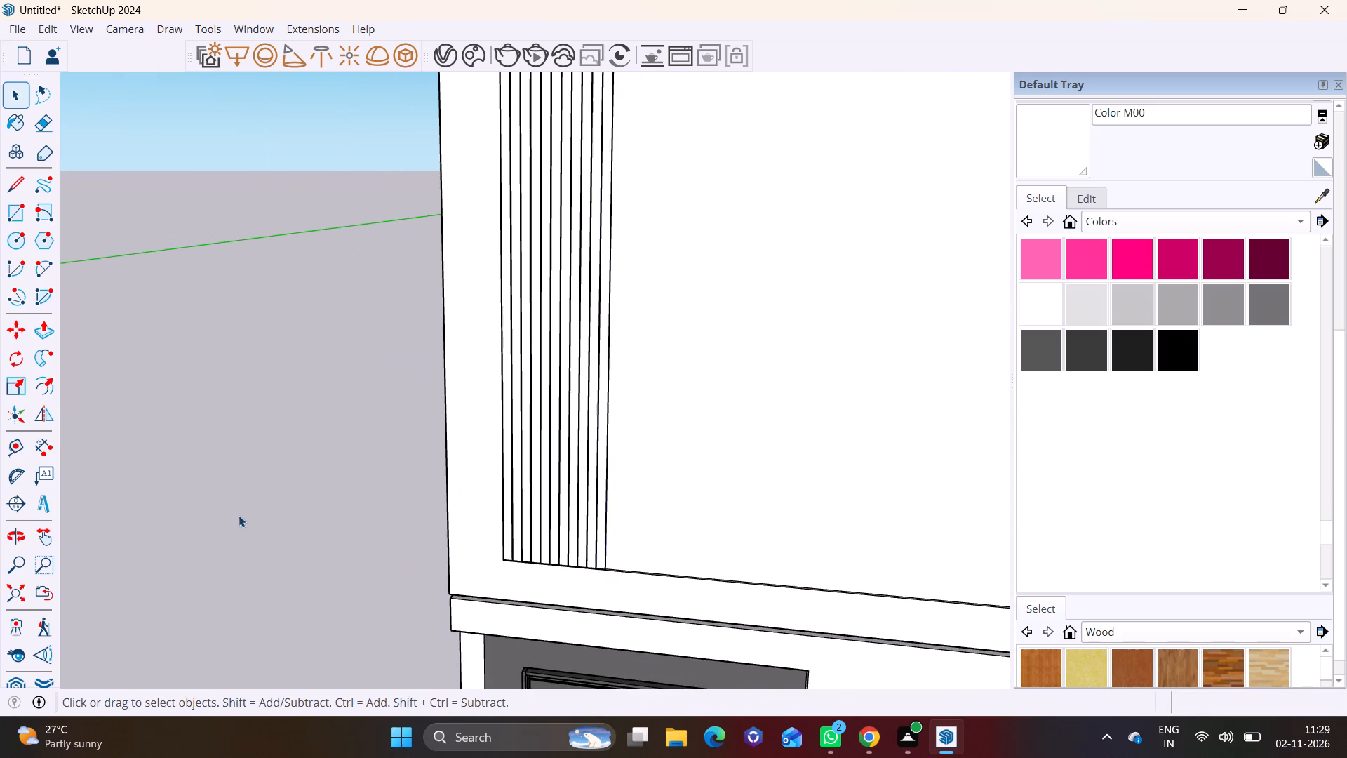
Open the 3D Warehouse model library.
{"action": "scroll", "coordinate": [366, 491], "scroll_direction": "down", "scroll_amount": 7}
{"action": "middle_click_drag", "start_coordinate": [469, 494], "coordinate": [463, 561], "text": "shift"}
{"action": "middle_click_drag", "start_coordinate": [551, 552], "coordinate": [572, 501]}
{"action": "scroll", "coordinate": [559, 534], "scroll_direction": "up", "scroll_amount": 4}
{"action": "left_click", "coordinate": [255, 21]}
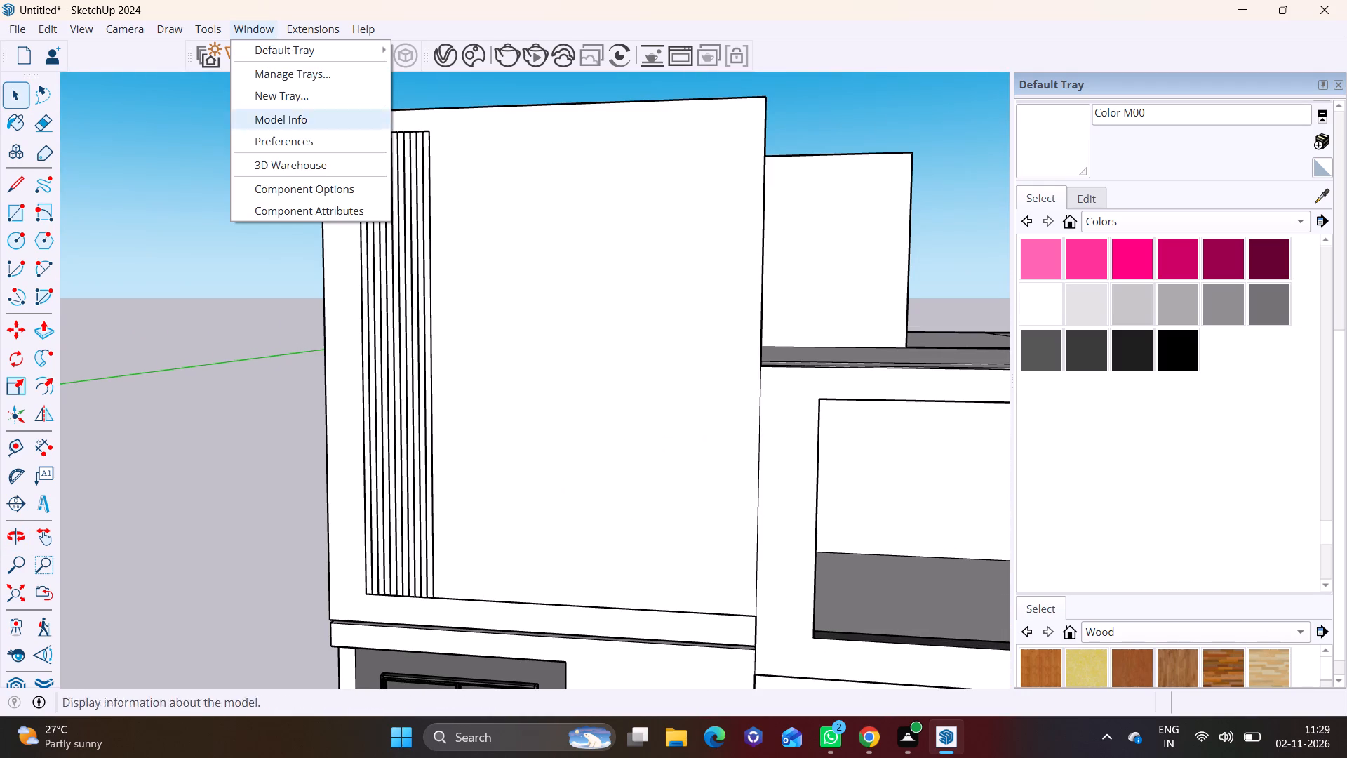
{"action": "left_click", "coordinate": [290, 160]}
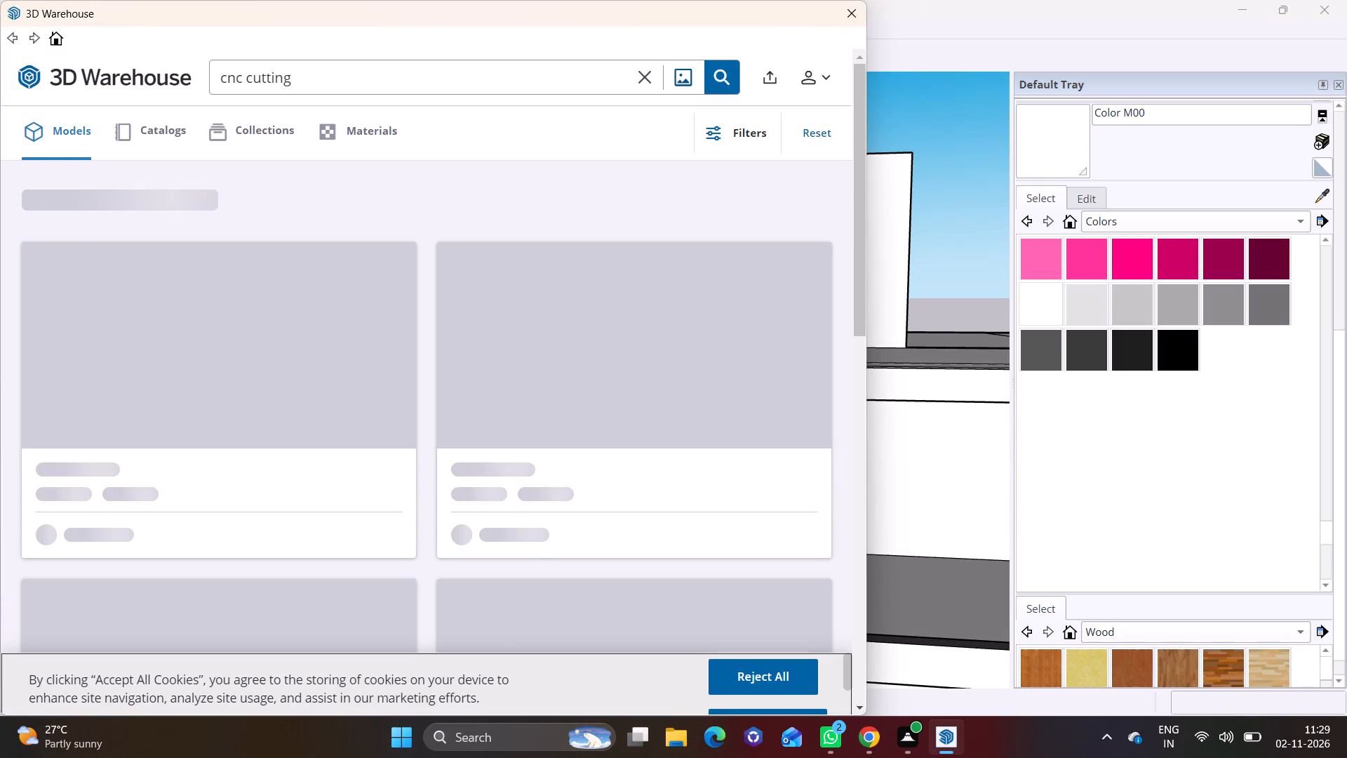
Search the 3D Warehouse model library for window.
{"action": "left_click", "coordinate": [636, 79]}
{"action": "left_click", "coordinate": [540, 79]}
{"action": "type", "text": "window"}
{"action": "key", "text": "Return"}
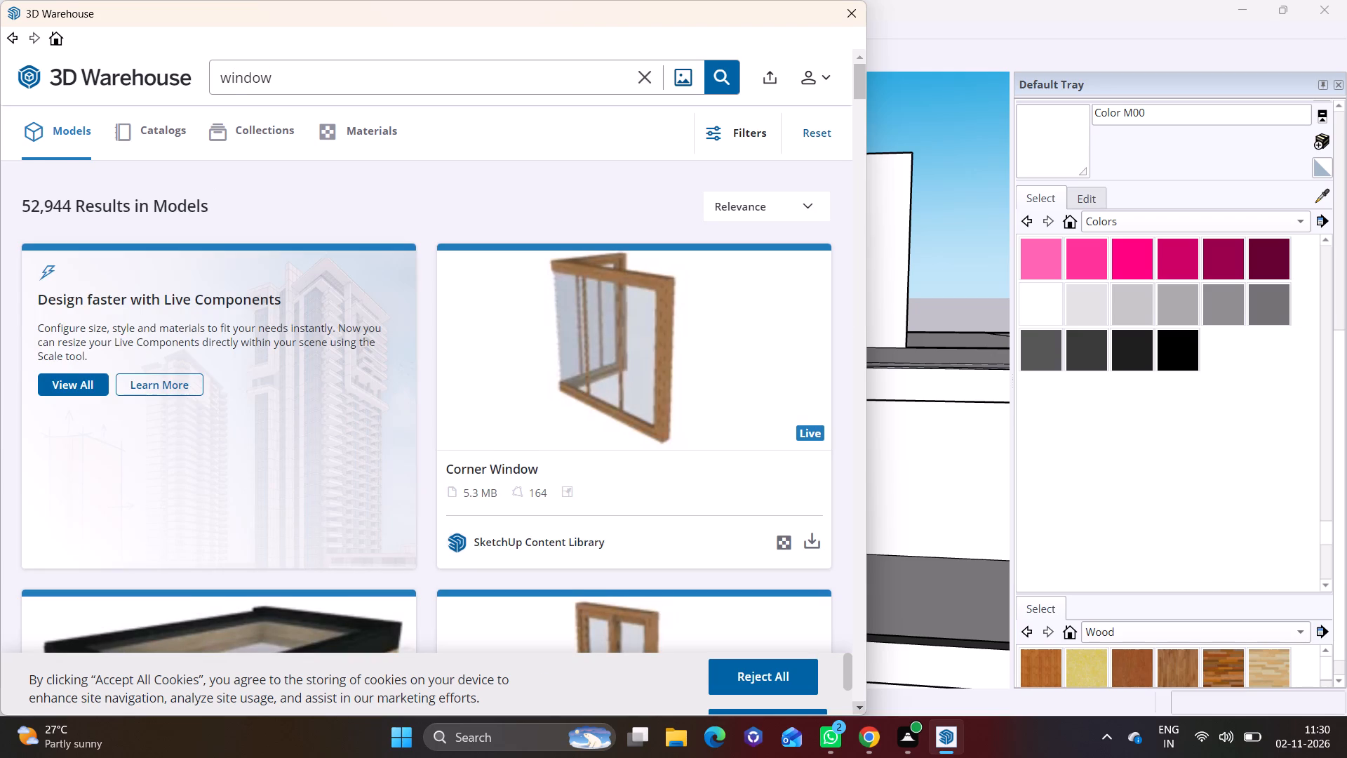
Download the tall narrow black three-pane window model and place it on the upper part of the tall wall beside the fluted strips.
{"action": "left_click", "coordinate": [856, 710]}
{"action": "left_click", "coordinate": [856, 710]}
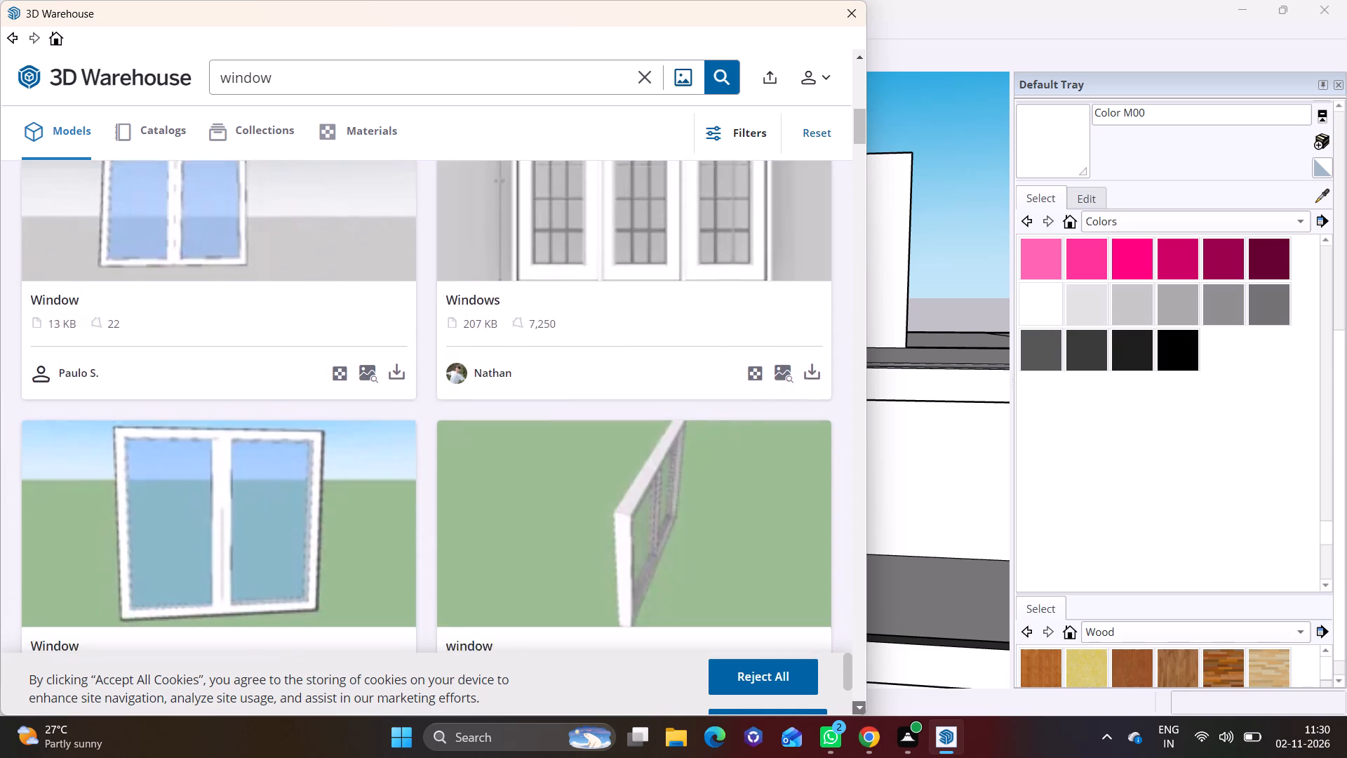
{"action": "left_click", "coordinate": [856, 710]}
{"action": "left_click", "coordinate": [856, 710]}
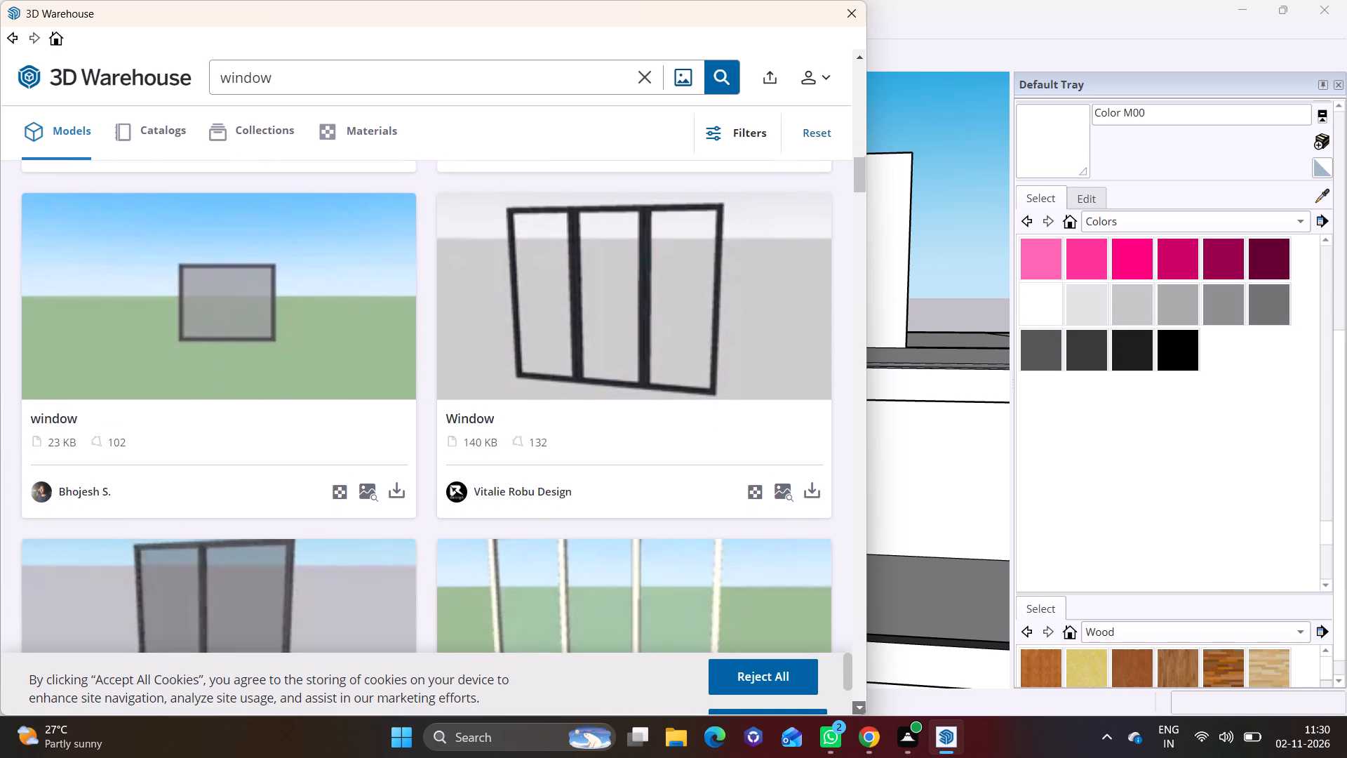
{"action": "left_click", "coordinate": [856, 710]}
{"action": "left_click", "coordinate": [856, 710]}
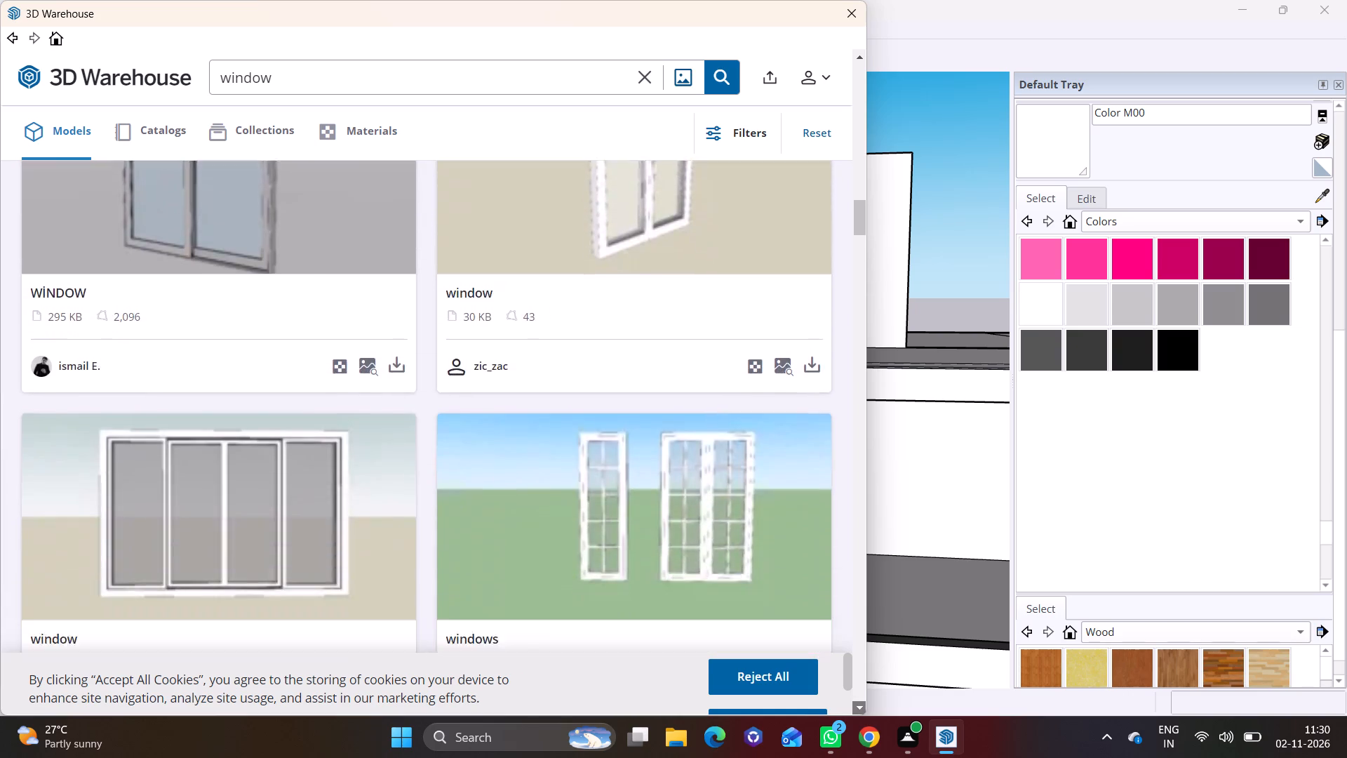
{"action": "left_click", "coordinate": [856, 710]}
{"action": "left_click", "coordinate": [856, 710]}
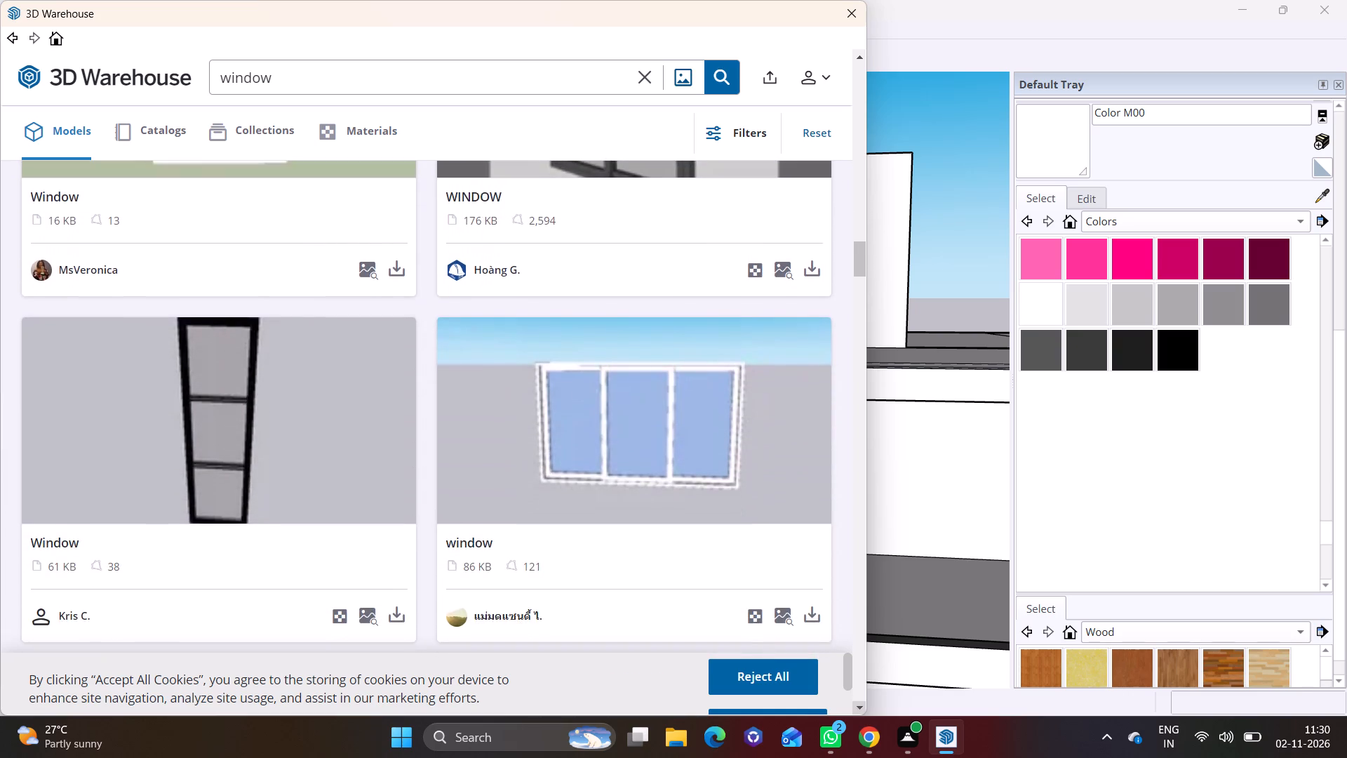
{"action": "left_click", "coordinate": [856, 710]}
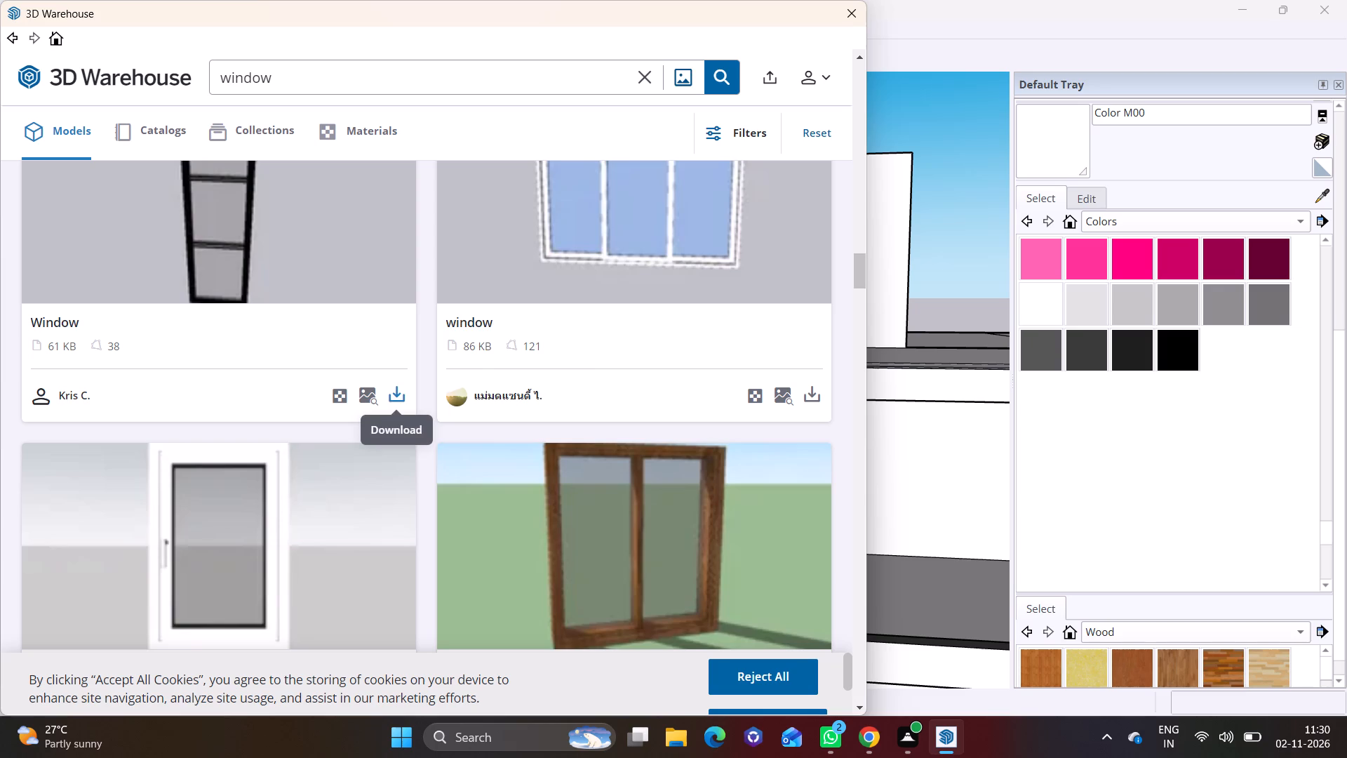
{"action": "left_click", "coordinate": [392, 389]}
{"action": "left_click", "coordinate": [356, 383]}
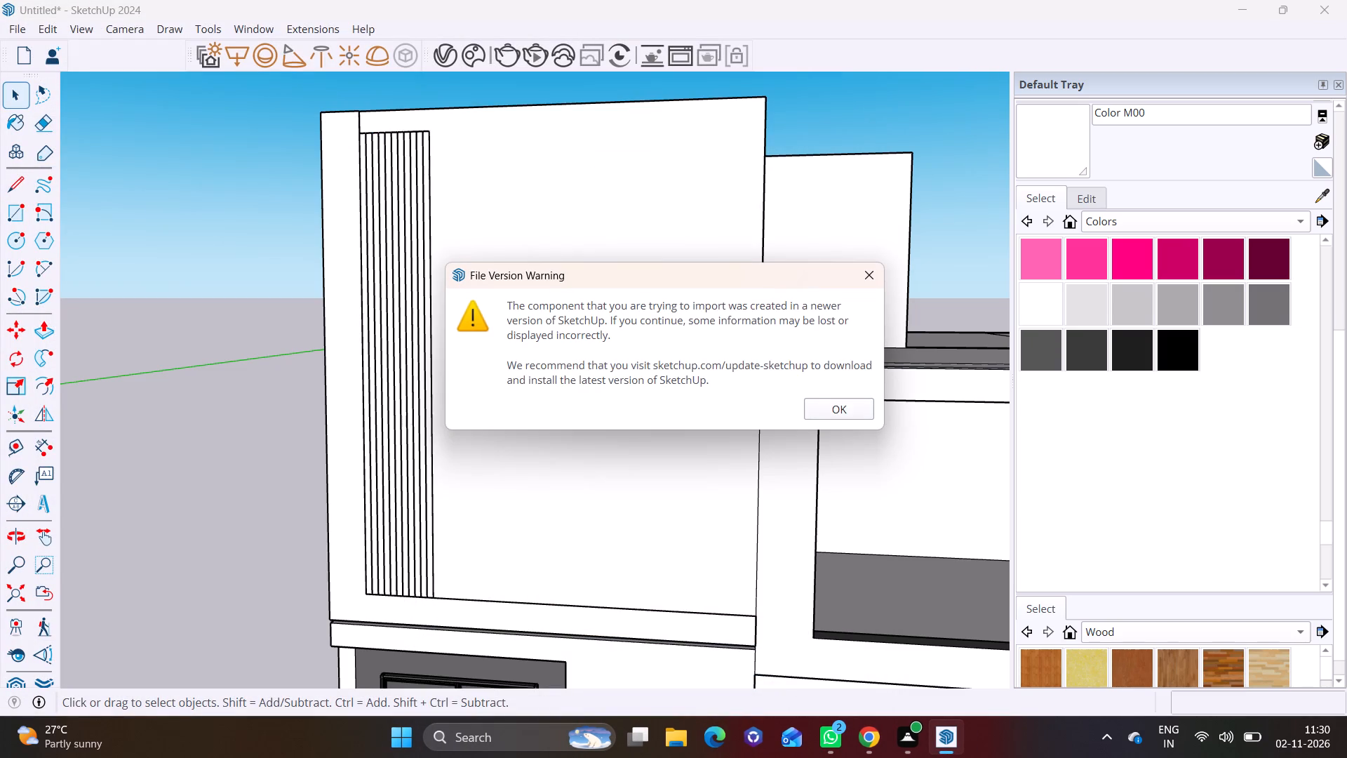
{"action": "left_click", "coordinate": [839, 406]}
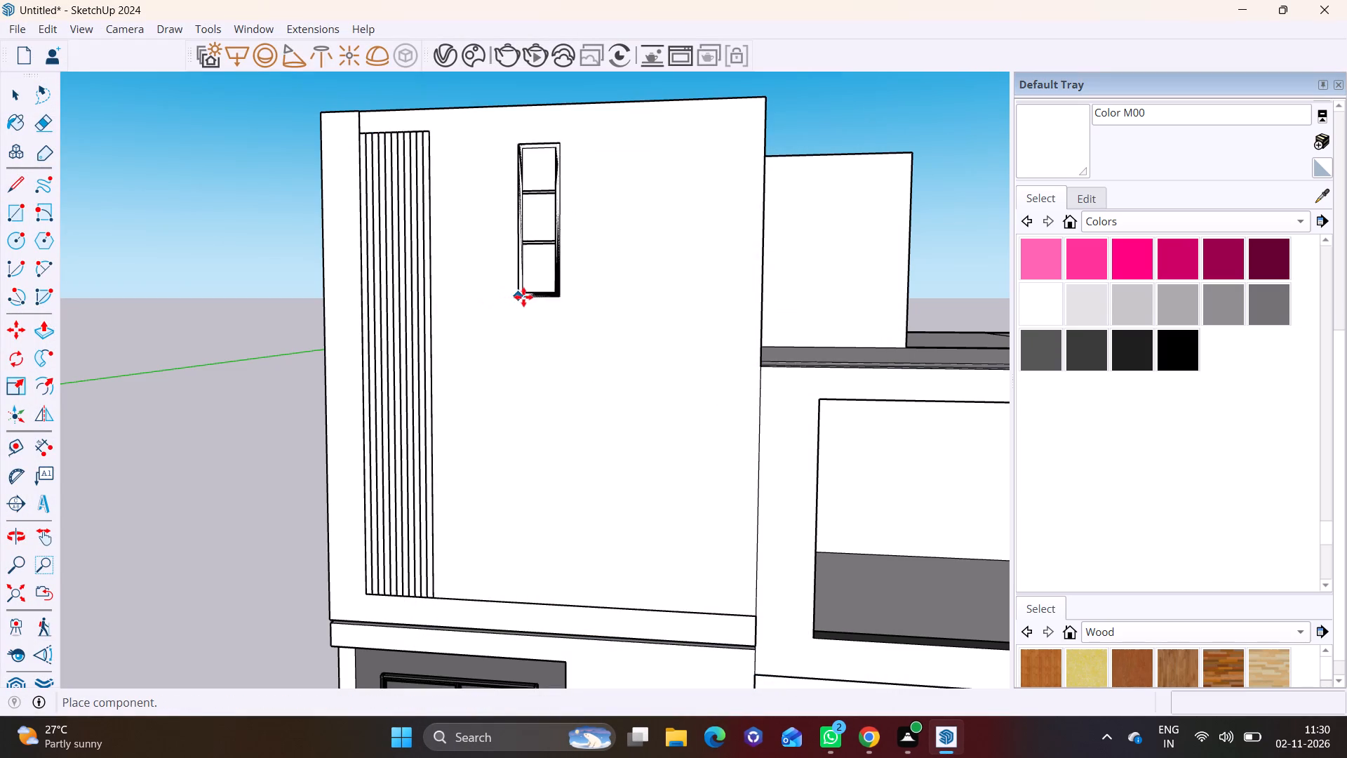
{"action": "left_click", "coordinate": [617, 286]}
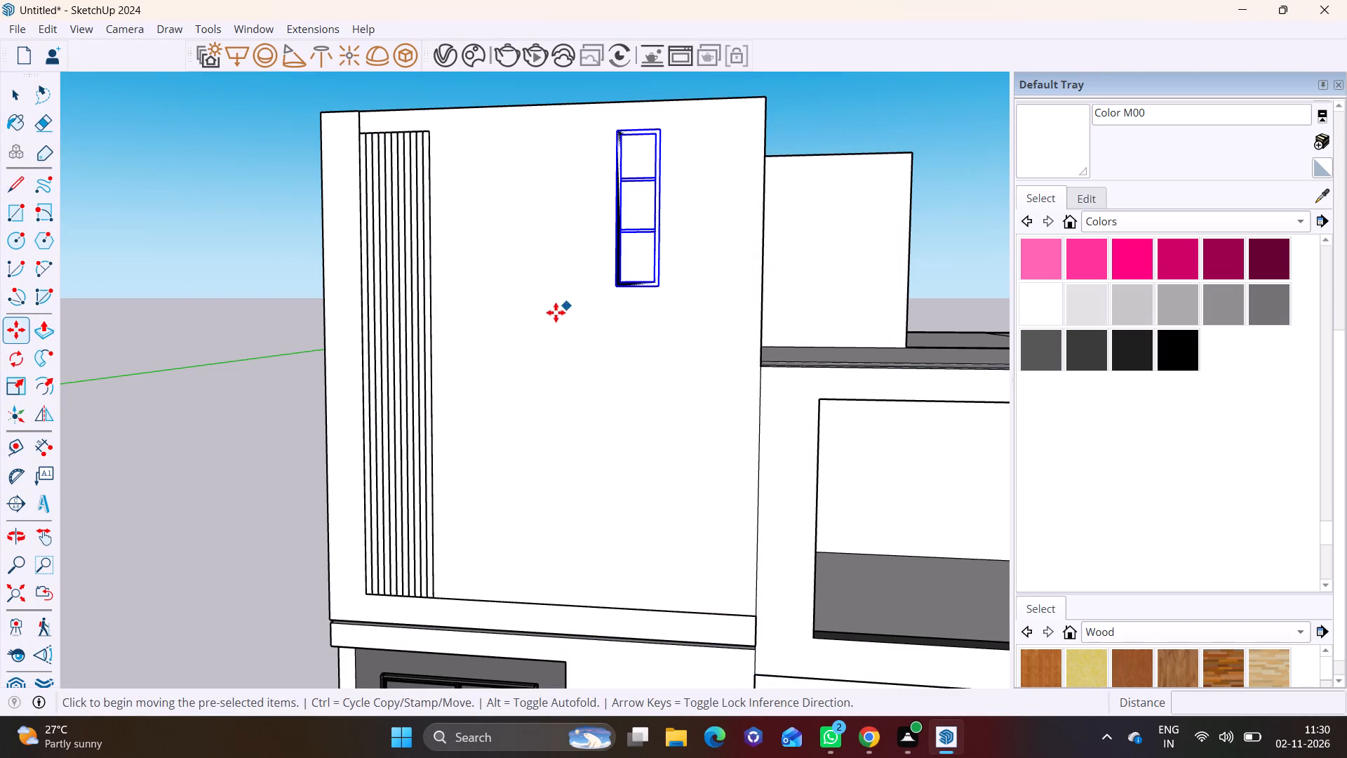
Stretch the window vertically to about 3 times its height so it spans most of the tall wall.
{"action": "key", "text": "space"}
{"action": "left_click_drag", "start_coordinate": [15, 380], "coordinate": [22, 378]}
{"action": "scroll", "coordinate": [494, 294], "scroll_direction": "up", "scroll_amount": 3}
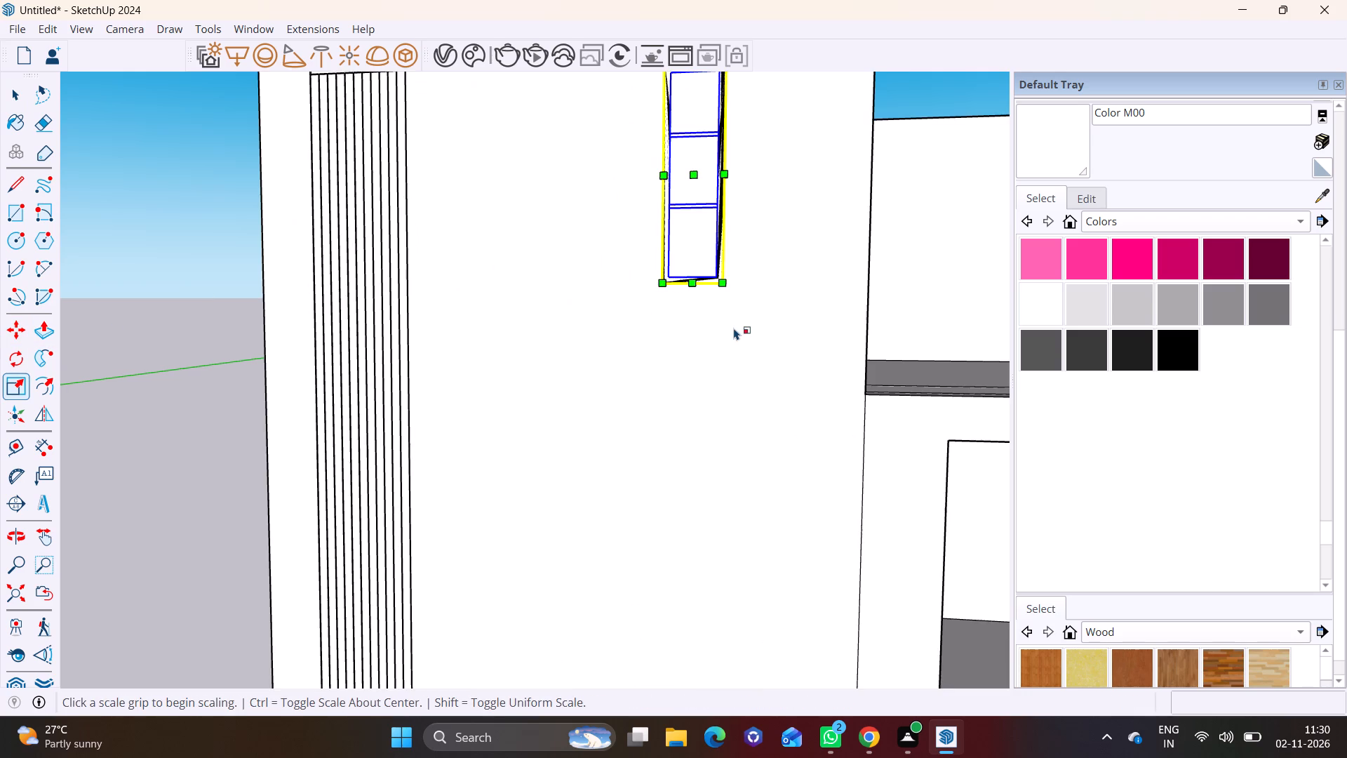
{"action": "middle_click_drag", "start_coordinate": [737, 328], "coordinate": [666, 251]}
{"action": "scroll", "coordinate": [729, 326], "scroll_direction": "up", "scroll_amount": 1}
{"action": "left_click", "coordinate": [636, 219]}
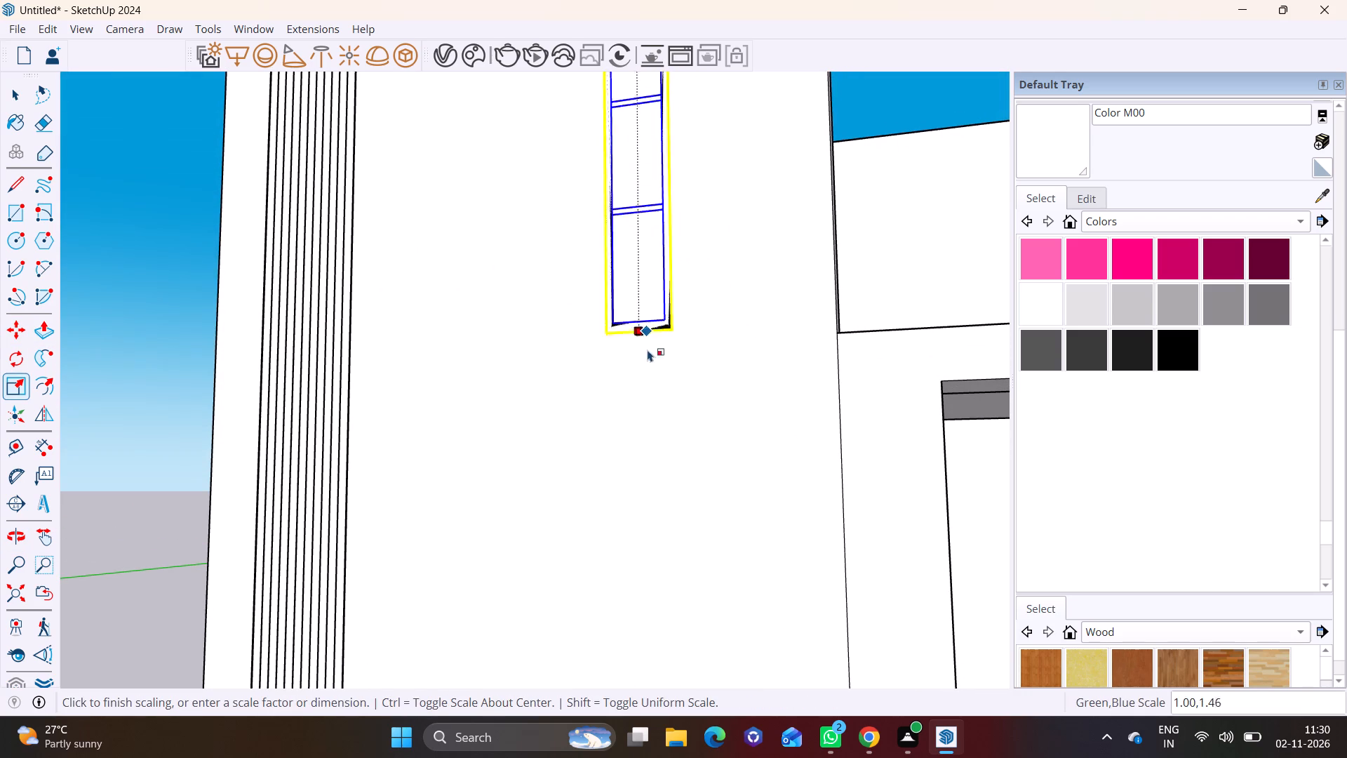
{"action": "scroll", "coordinate": [655, 483], "scroll_direction": "down", "scroll_amount": 12}
{"action": "middle_click_drag", "start_coordinate": [650, 518], "coordinate": [623, 387], "text": "shift"}
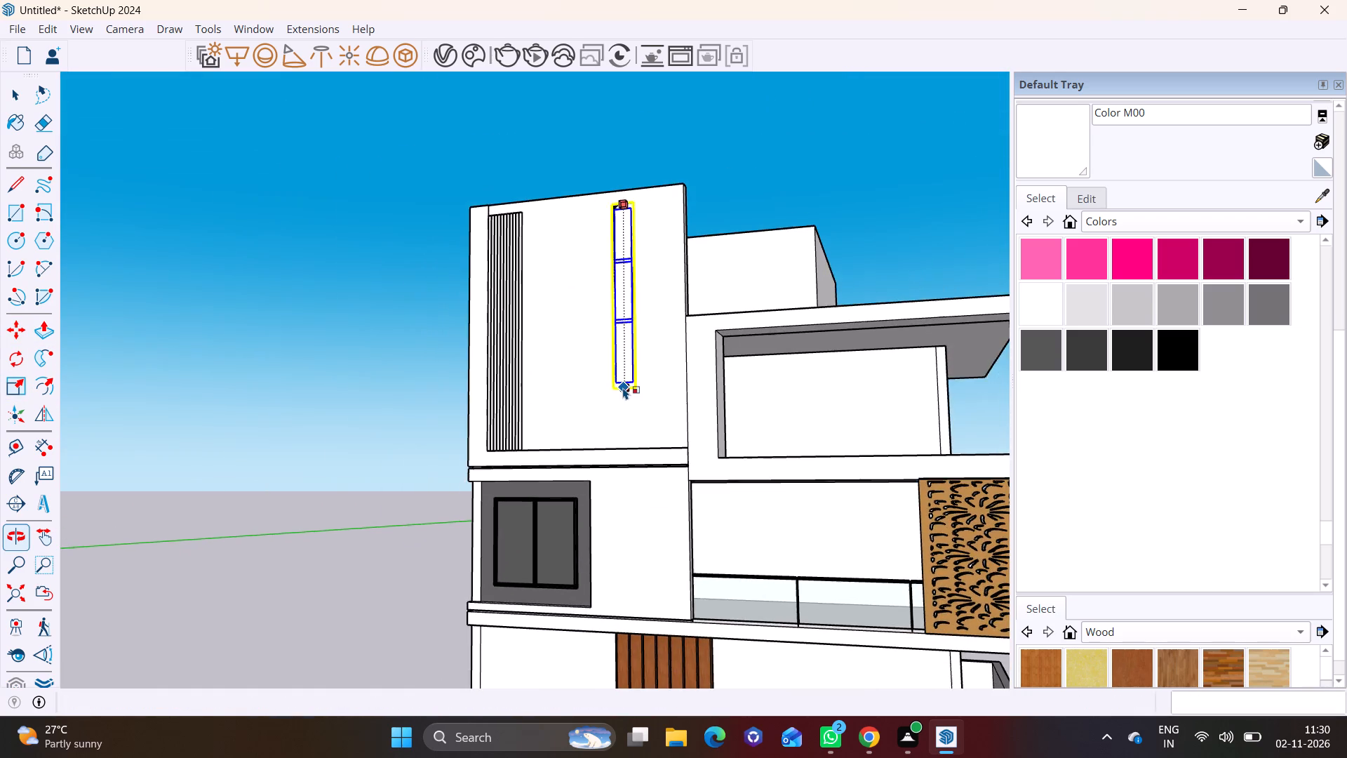
{"action": "scroll", "coordinate": [622, 401], "scroll_direction": "up", "scroll_amount": 4}
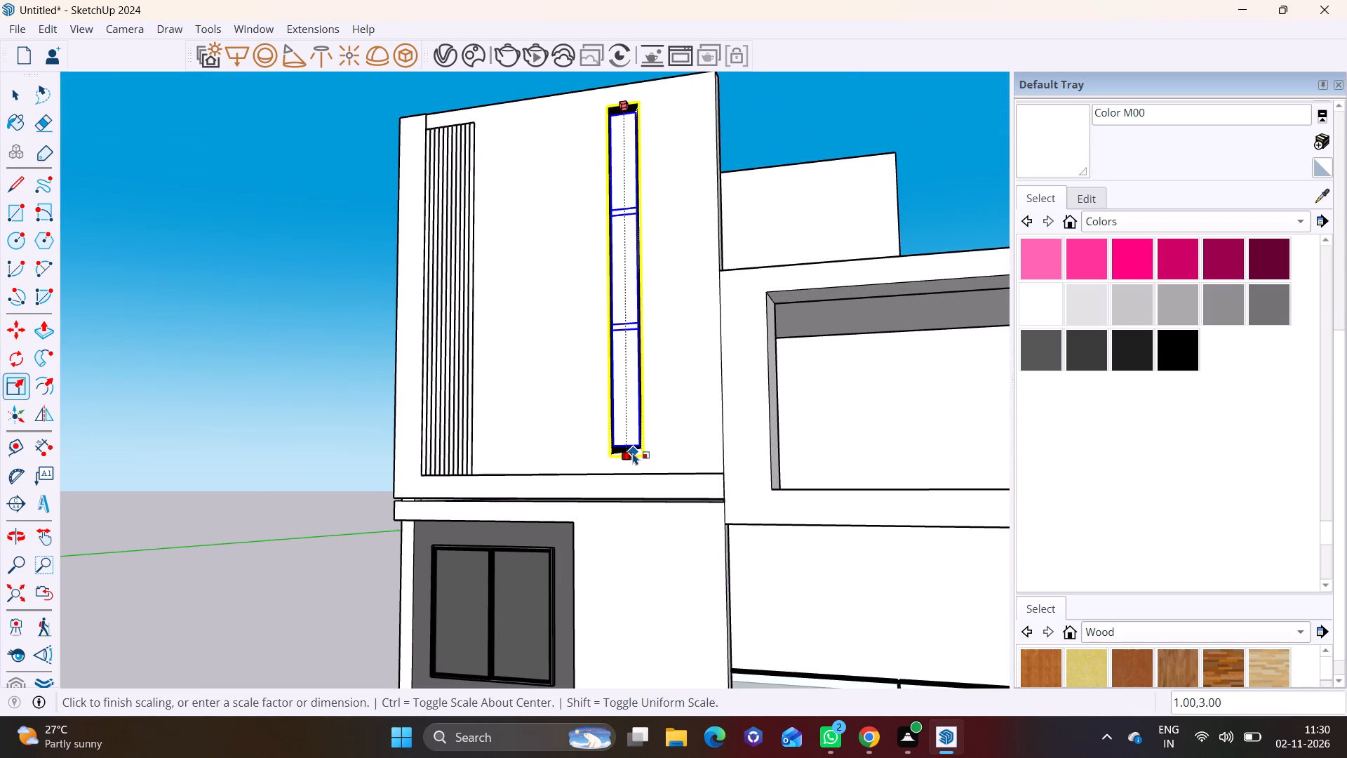
{"action": "left_click", "coordinate": [633, 453]}
{"action": "key", "text": "space"}
{"action": "scroll", "coordinate": [704, 211], "scroll_direction": "up", "scroll_amount": 3}
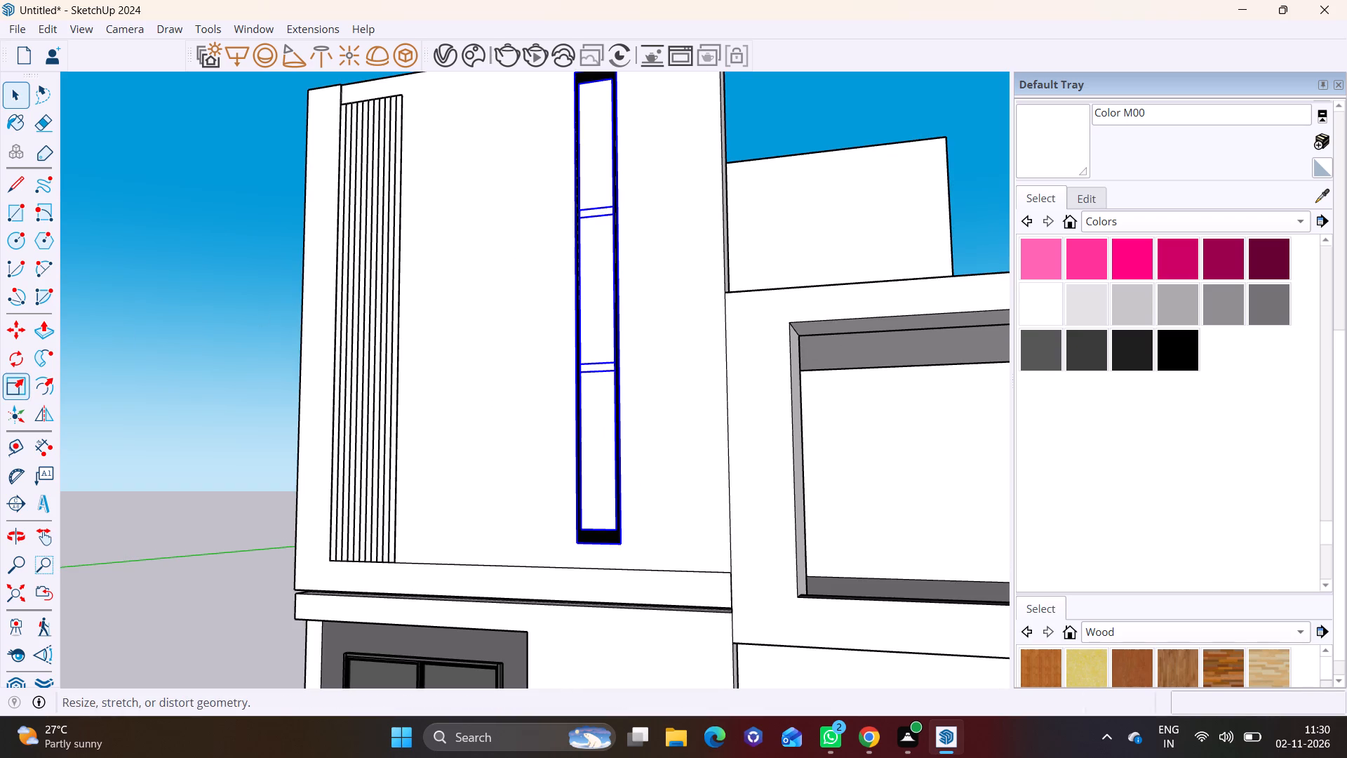
Widen the window along the wall by a scale factor of about 1.48 and clear the selection.
{"action": "left_click", "coordinate": [11, 384]}
{"action": "middle_click_drag", "start_coordinate": [625, 349], "coordinate": [920, 342]}
{"action": "scroll", "coordinate": [725, 326], "scroll_direction": "up", "scroll_amount": 2}
{"action": "left_click", "coordinate": [665, 313]}
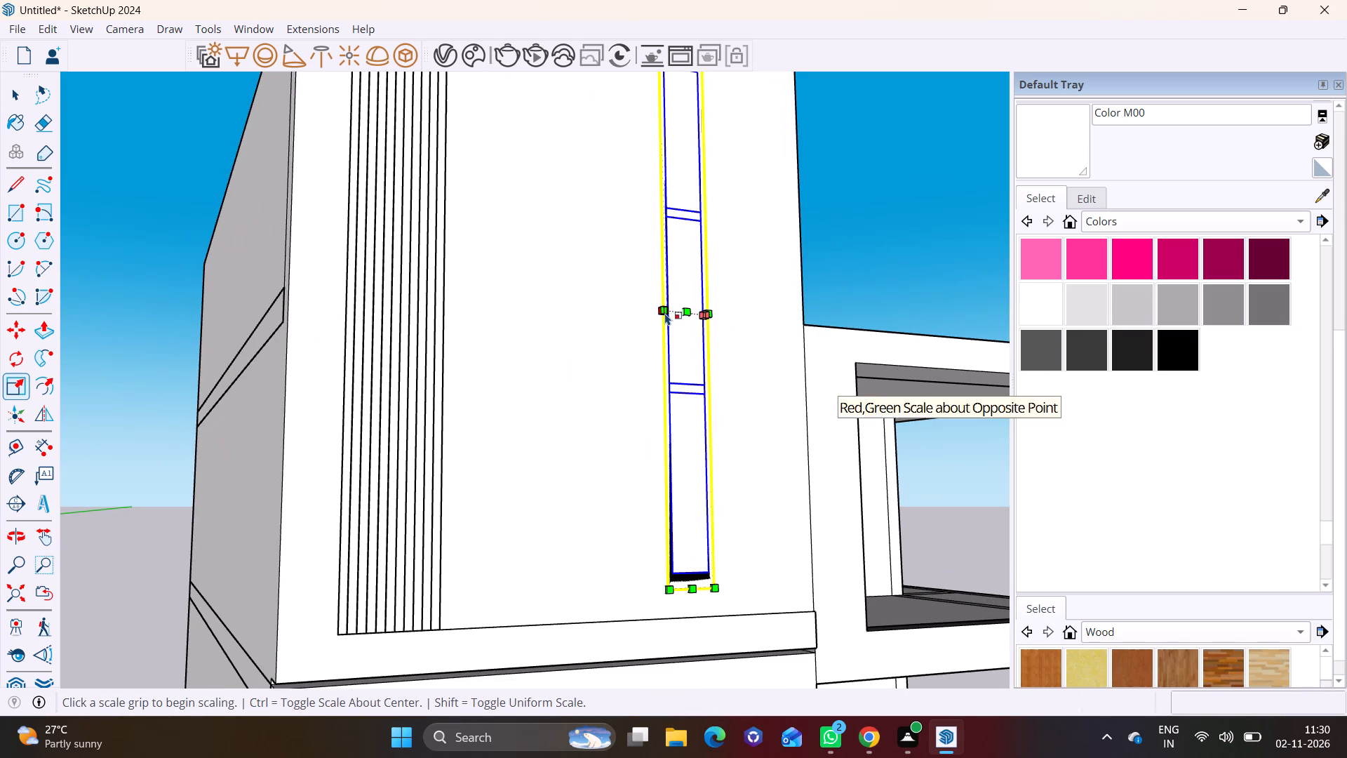
{"action": "left_click", "coordinate": [647, 312]}
{"action": "middle_click_drag", "start_coordinate": [696, 317], "coordinate": [451, 356]}
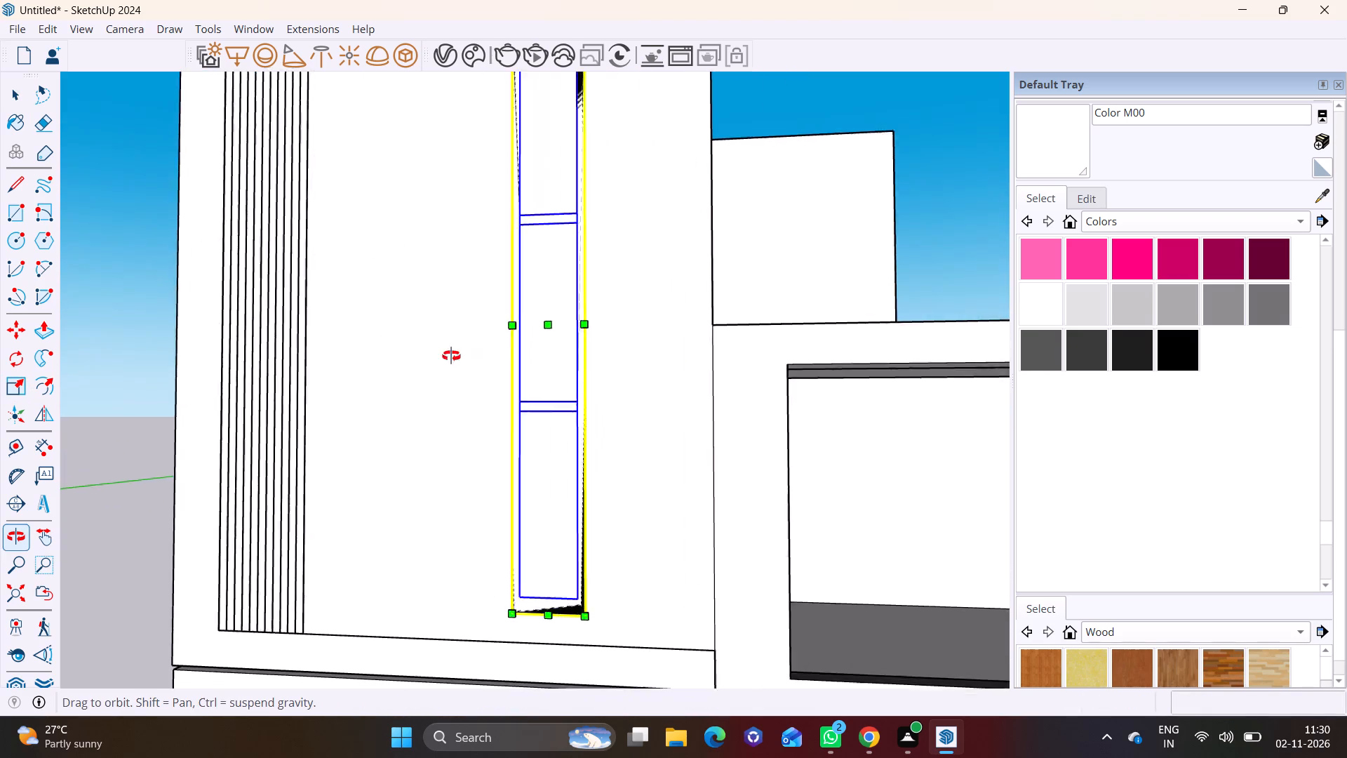
{"action": "middle_click_drag", "start_coordinate": [451, 356], "coordinate": [343, 375]}
{"action": "left_click", "coordinate": [498, 338]}
{"action": "left_click", "coordinate": [523, 340]}
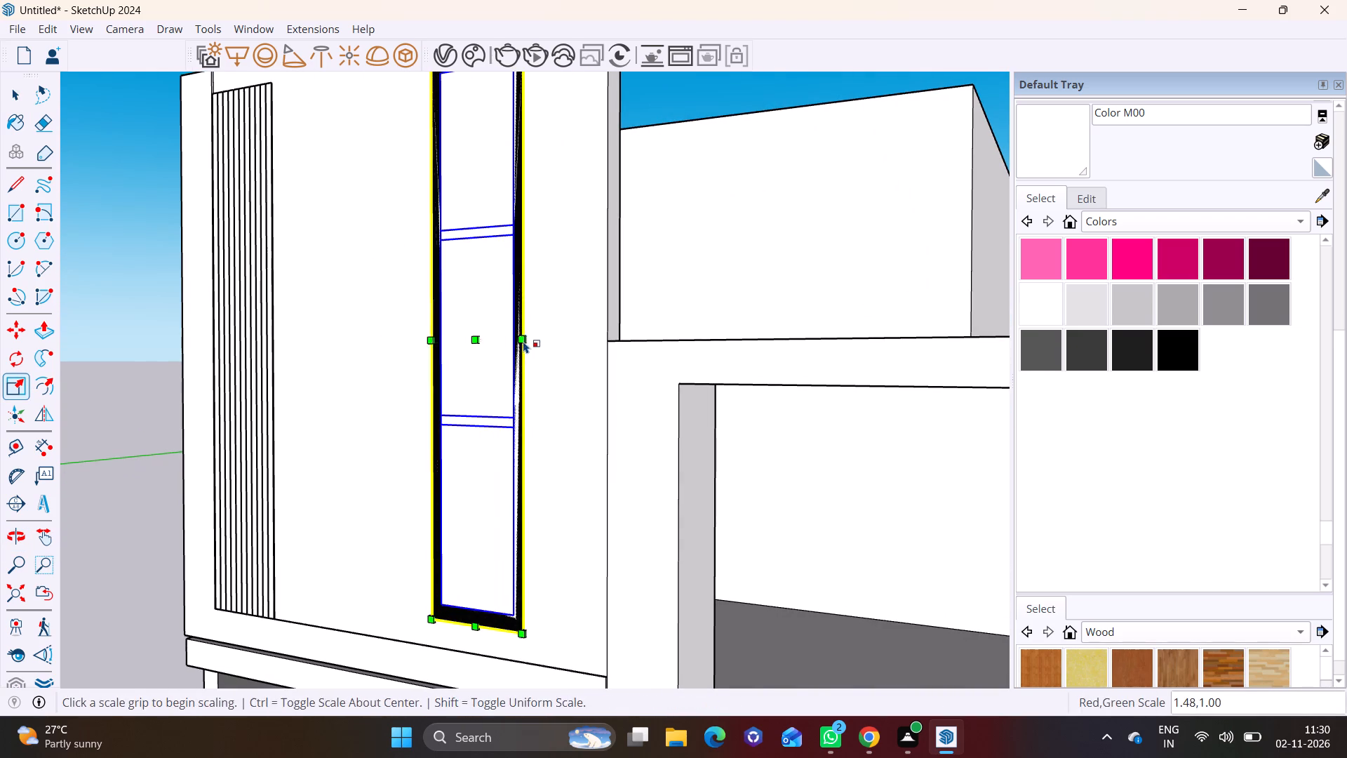
{"action": "key", "text": "space"}
{"action": "scroll", "coordinate": [504, 414], "scroll_direction": "down", "scroll_amount": 7}
{"action": "left_click", "coordinate": [263, 390]}
Move the tall window about 4 7/8" outward so its frame and glass stand clear of the wall face, and clear the selection.
{"action": "middle_click_drag", "start_coordinate": [486, 427], "coordinate": [387, 500]}
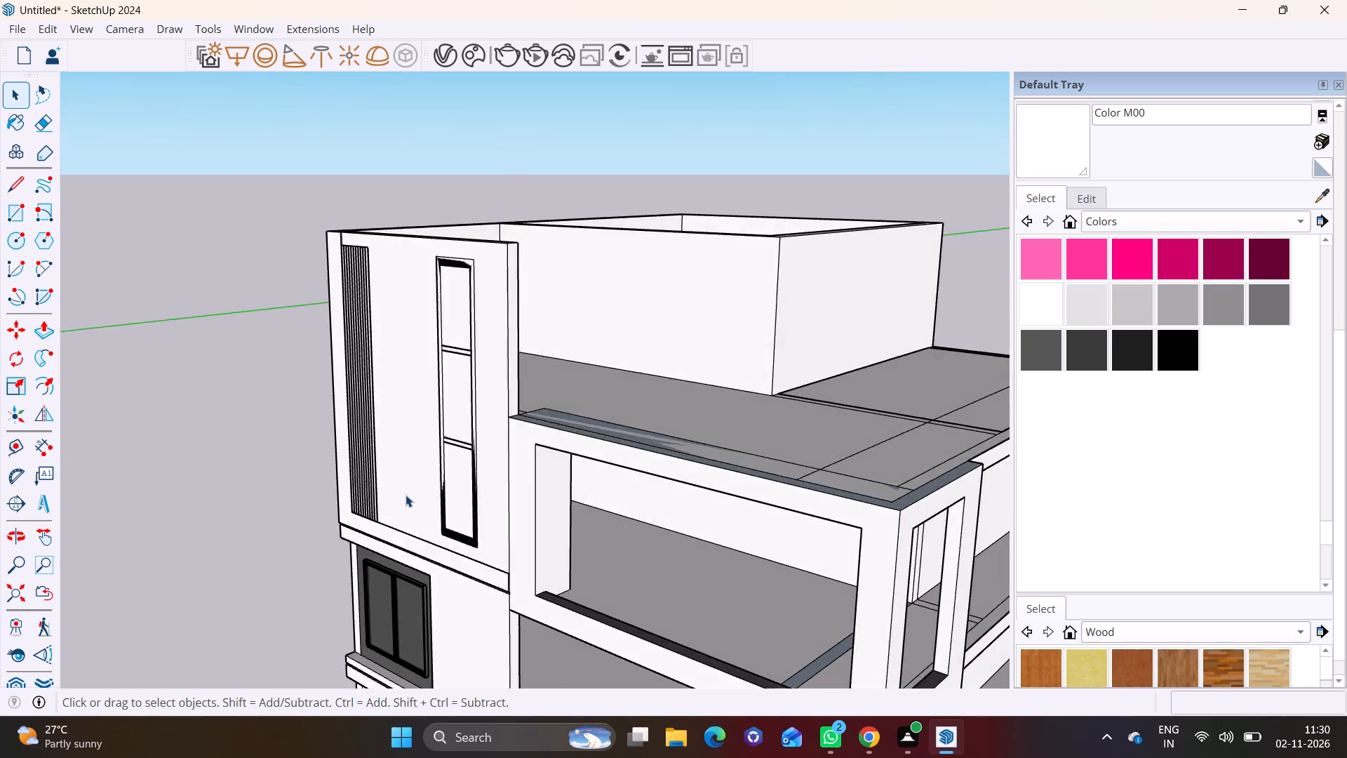
{"action": "scroll", "coordinate": [409, 493], "scroll_direction": "up", "scroll_amount": 5}
{"action": "middle_click_drag", "start_coordinate": [432, 491], "coordinate": [400, 443], "text": "shift"}
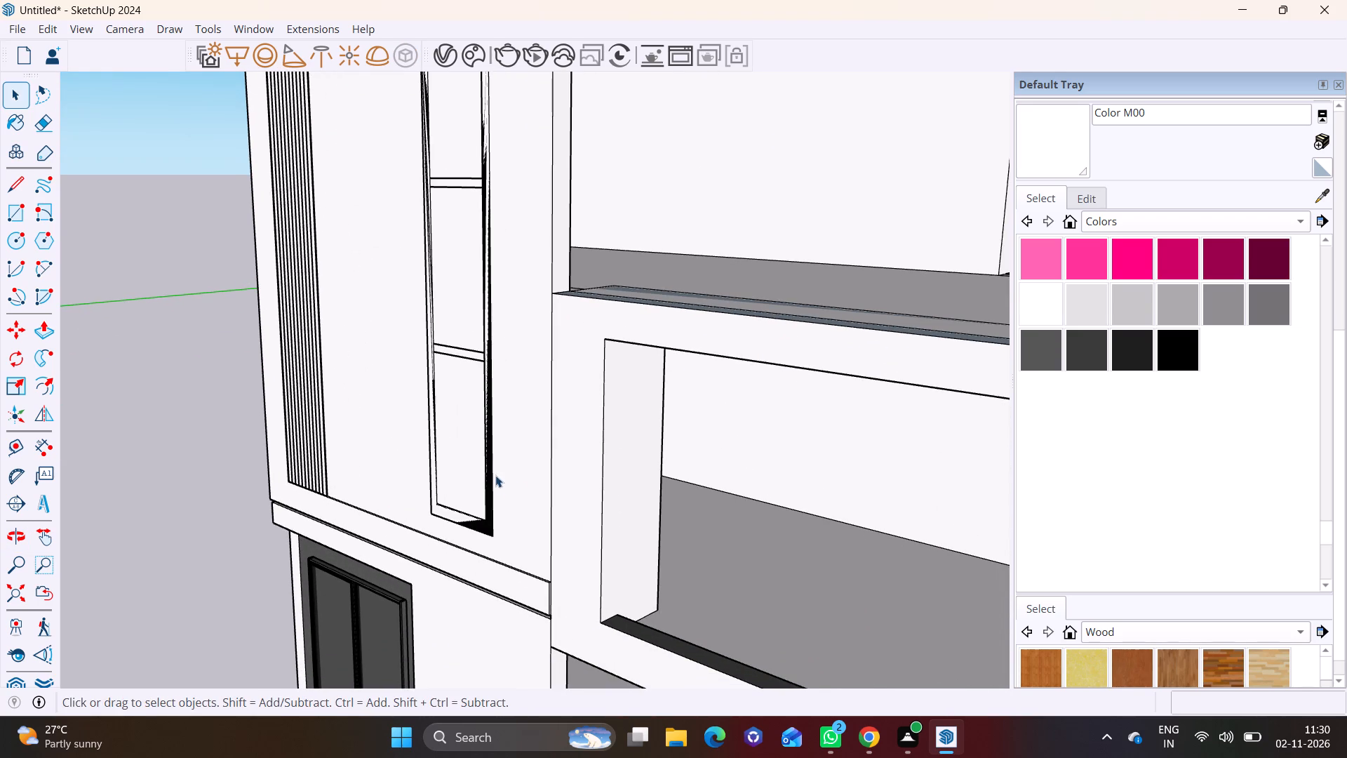
{"action": "left_click", "coordinate": [490, 470]}
{"action": "key", "text": "m"}
{"action": "scroll", "coordinate": [493, 492], "scroll_direction": "up", "scroll_amount": 7}
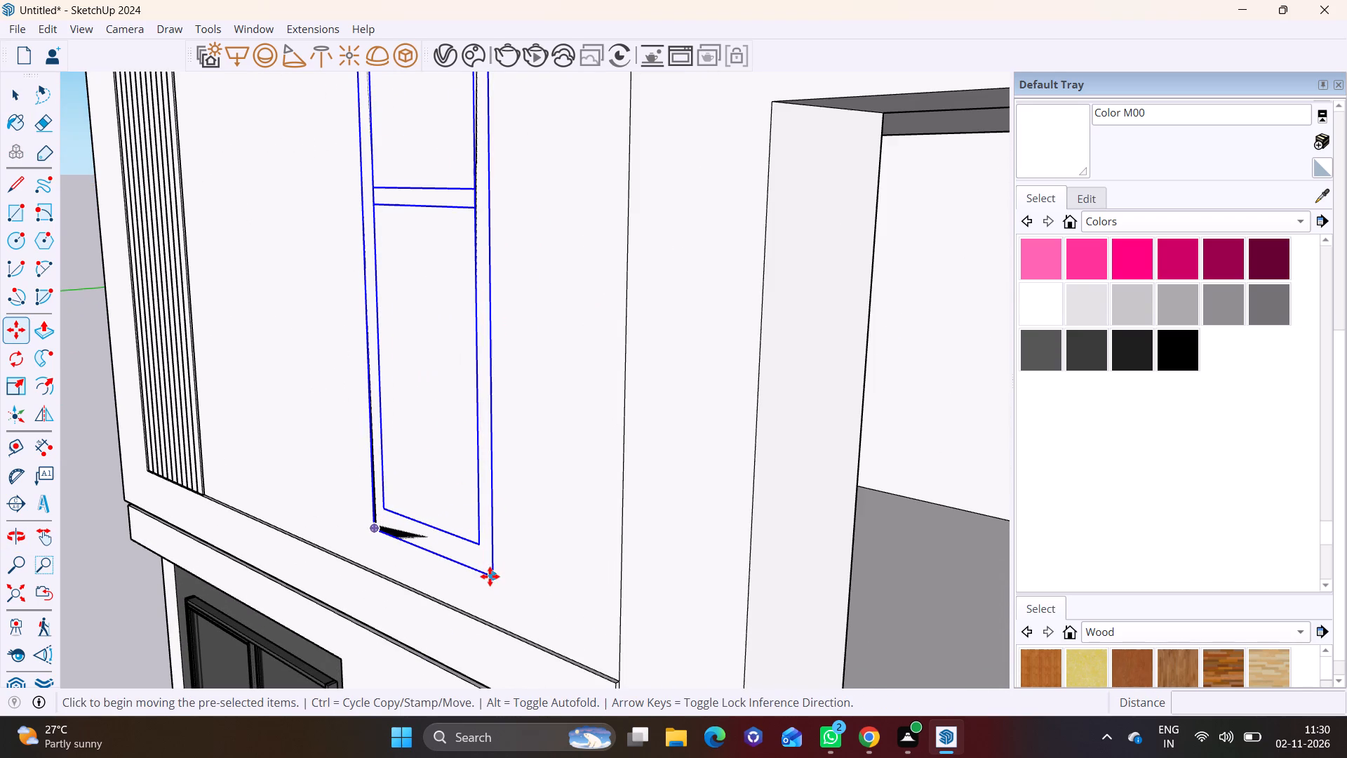
{"action": "left_click", "coordinate": [490, 576]}
{"action": "left_click", "coordinate": [477, 587]}
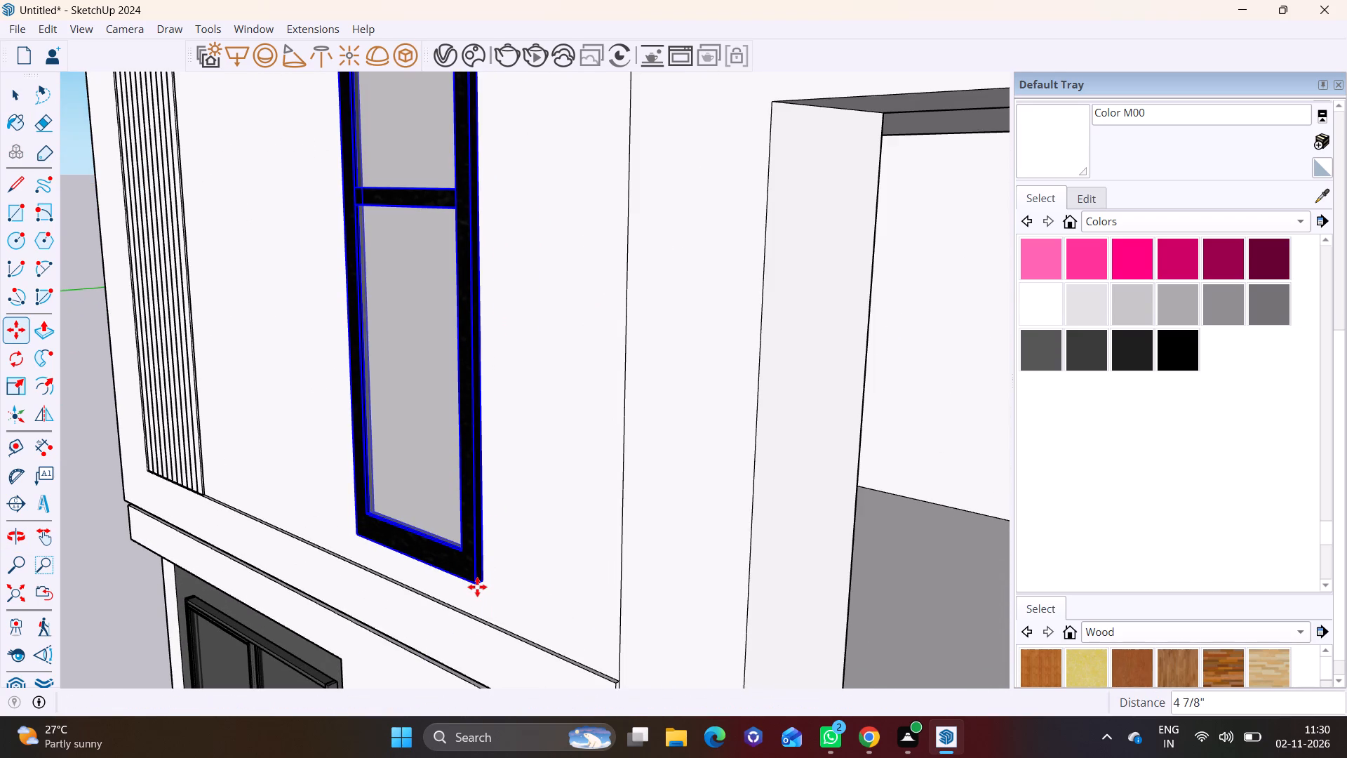
{"action": "key", "text": "space"}
{"action": "left_click", "coordinate": [93, 512]}
Copy the last vertical strip twice more along the wall's lower ledge, the first copy about 3 1/8" from the original.
{"action": "scroll", "coordinate": [163, 512], "scroll_direction": "down", "scroll_amount": 11}
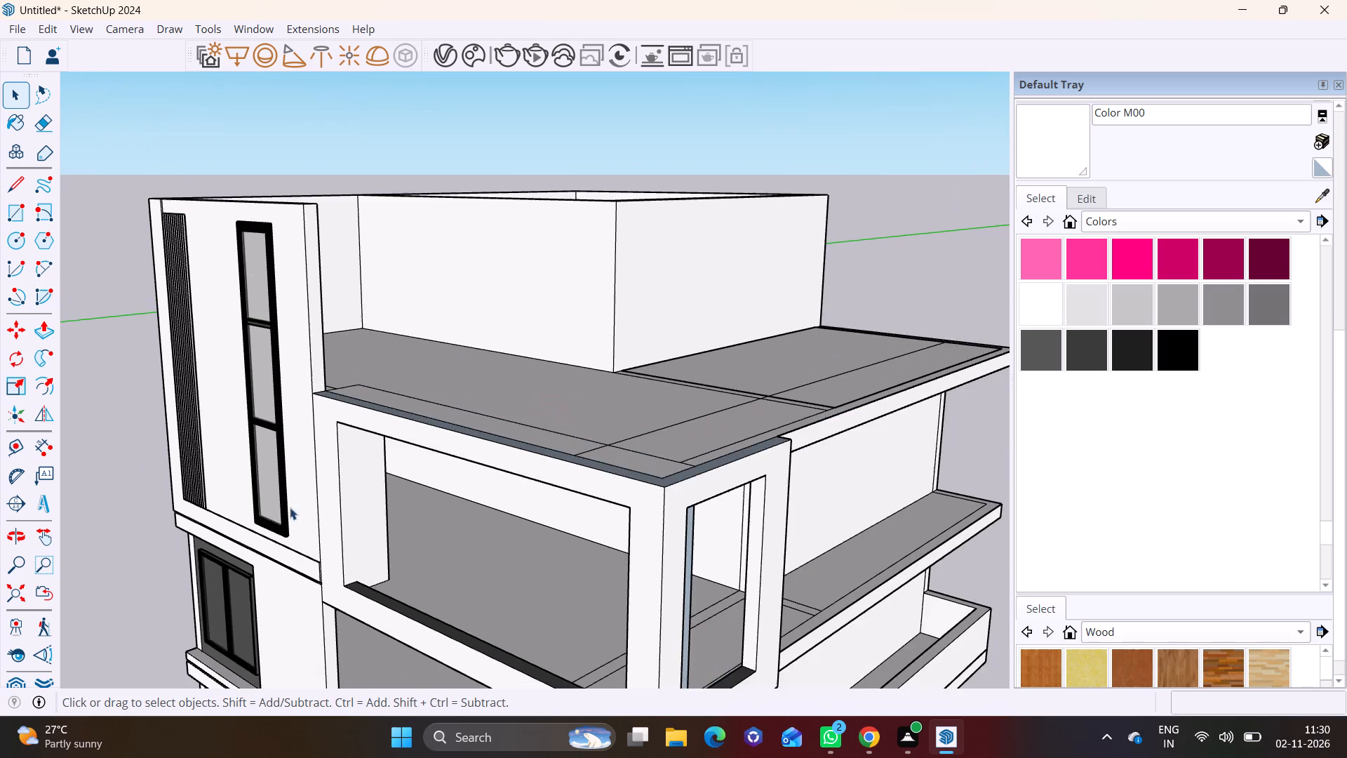
{"action": "middle_click_drag", "start_coordinate": [454, 486], "coordinate": [706, 465]}
{"action": "scroll", "coordinate": [230, 488], "scroll_direction": "up", "scroll_amount": 7}
{"action": "middle_click_drag", "start_coordinate": [288, 498], "coordinate": [506, 361], "text": "shift"}
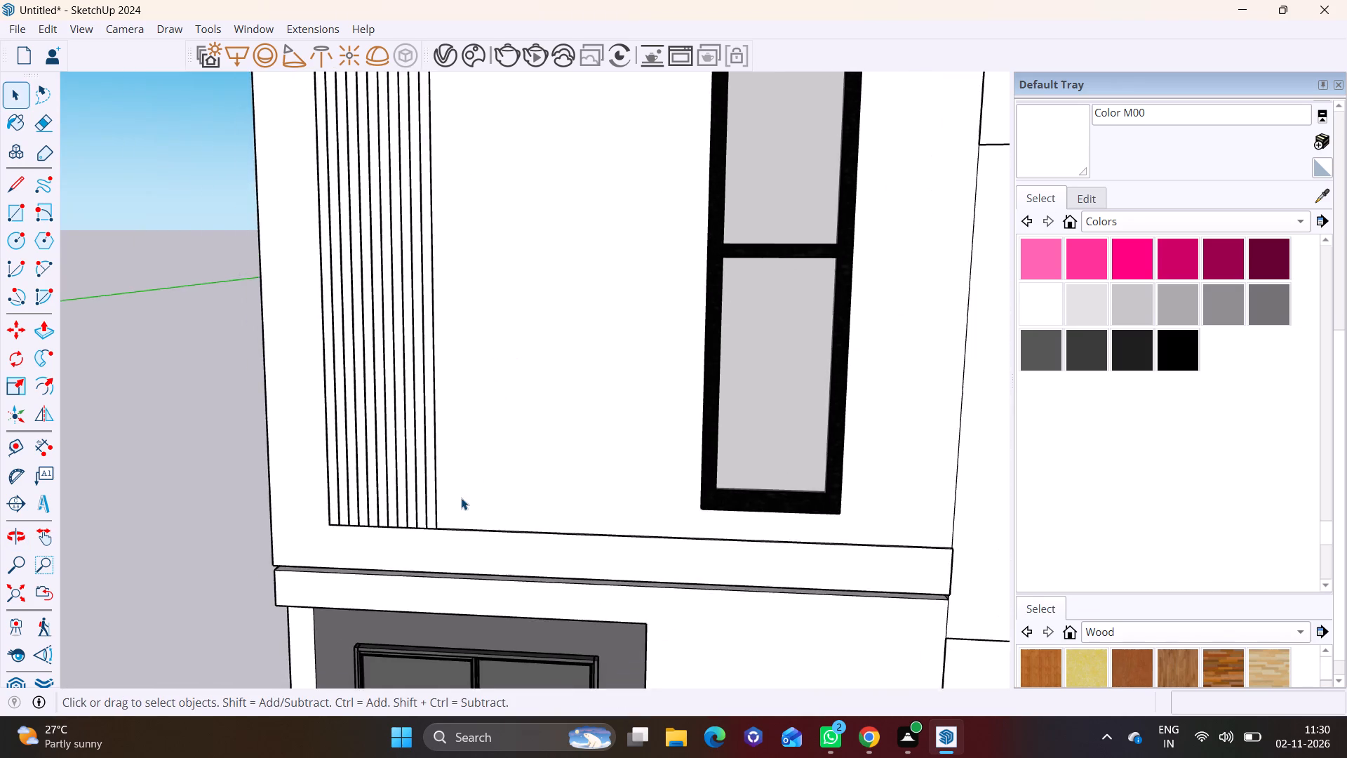
{"action": "scroll", "coordinate": [471, 502], "scroll_direction": "up", "scroll_amount": 9}
{"action": "middle_click_drag", "start_coordinate": [404, 511], "coordinate": [307, 547]}
{"action": "scroll", "coordinate": [377, 538], "scroll_direction": "up", "scroll_amount": 12}
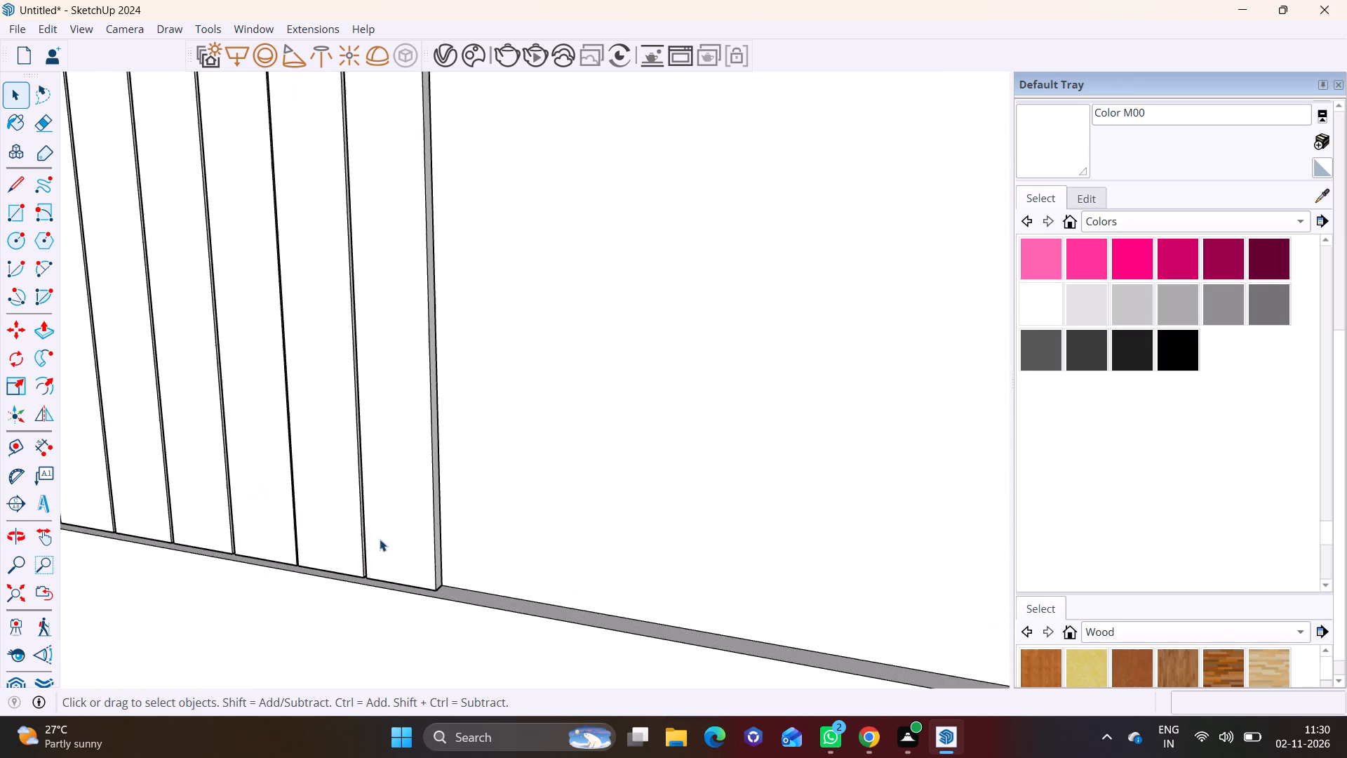
{"action": "middle_click_drag", "start_coordinate": [385, 539], "coordinate": [278, 484], "text": "shift"}
{"action": "left_click", "coordinate": [304, 484]}
{"action": "scroll", "coordinate": [314, 493], "scroll_direction": "up", "scroll_amount": 9}
{"action": "key", "text": "m"}
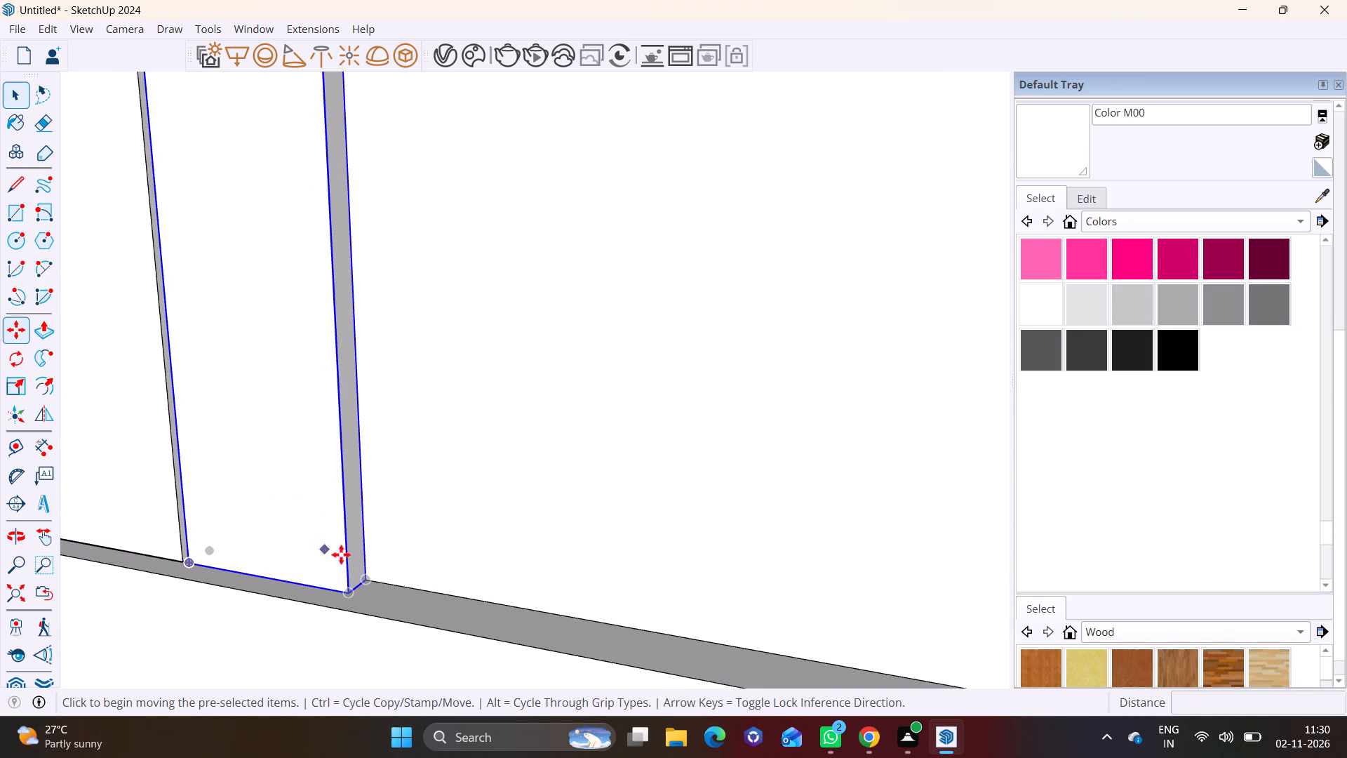
{"action": "left_click", "coordinate": [371, 583]}
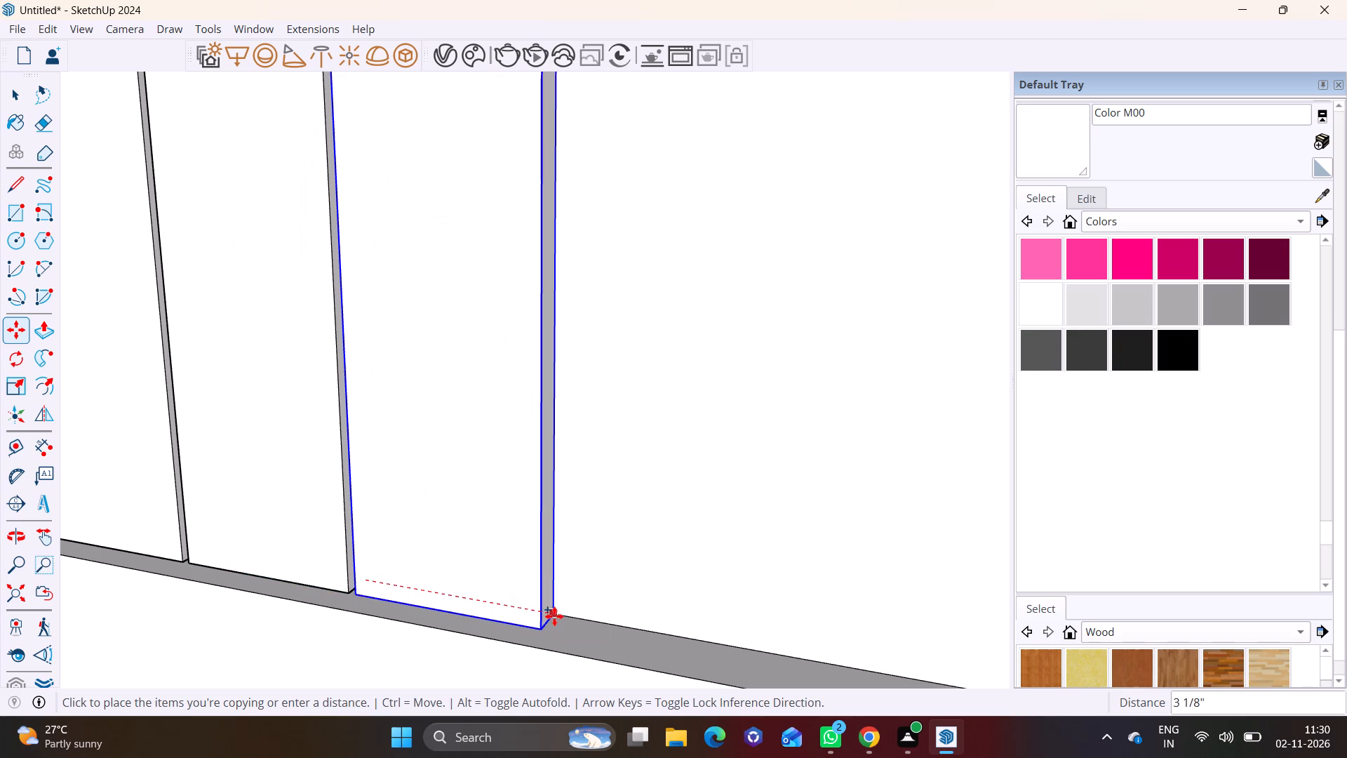
{"action": "left_click", "coordinate": [554, 616]}
{"action": "left_click", "coordinate": [557, 616]}
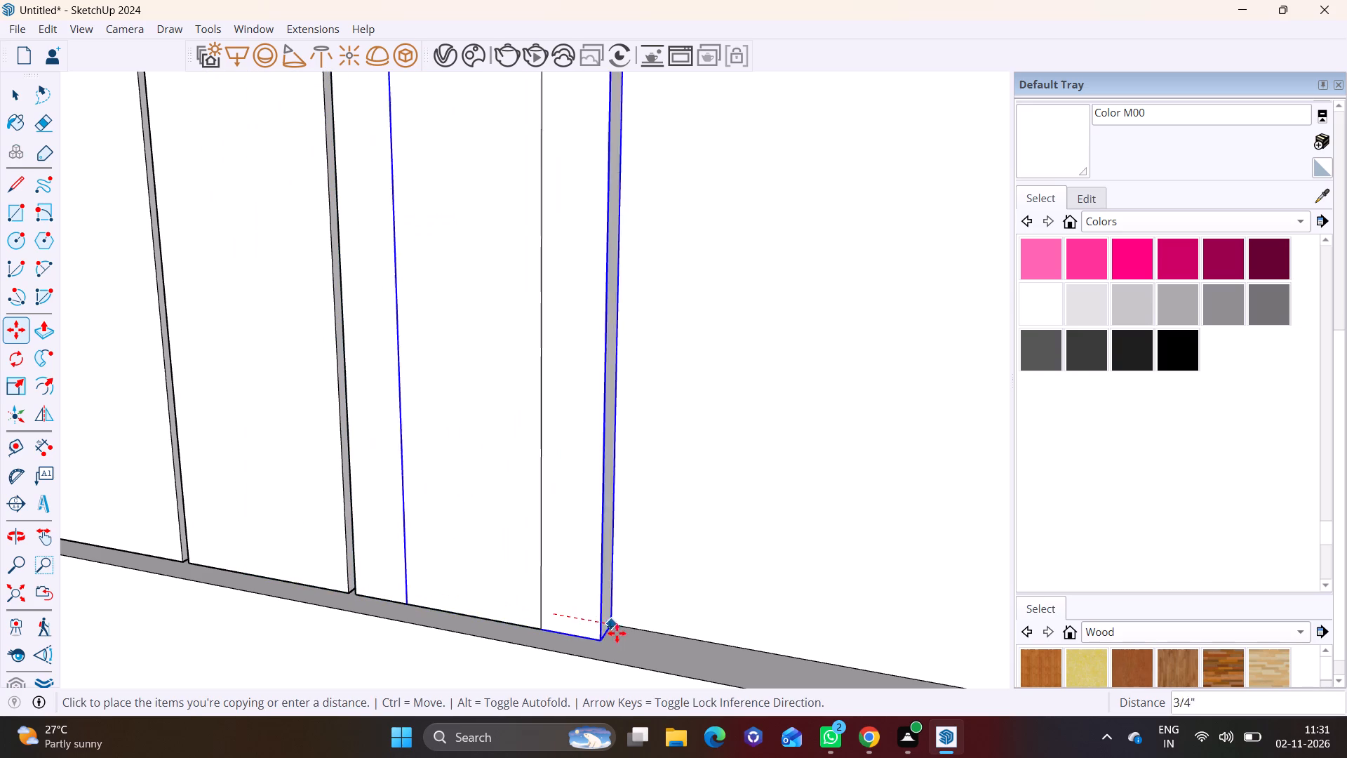
{"action": "left_click", "coordinate": [770, 658]}
Add two more strip copies at the end of the row along the lower ledge, the second about 3 3/16" further on.
{"action": "scroll", "coordinate": [739, 644], "scroll_direction": "down", "scroll_amount": 6}
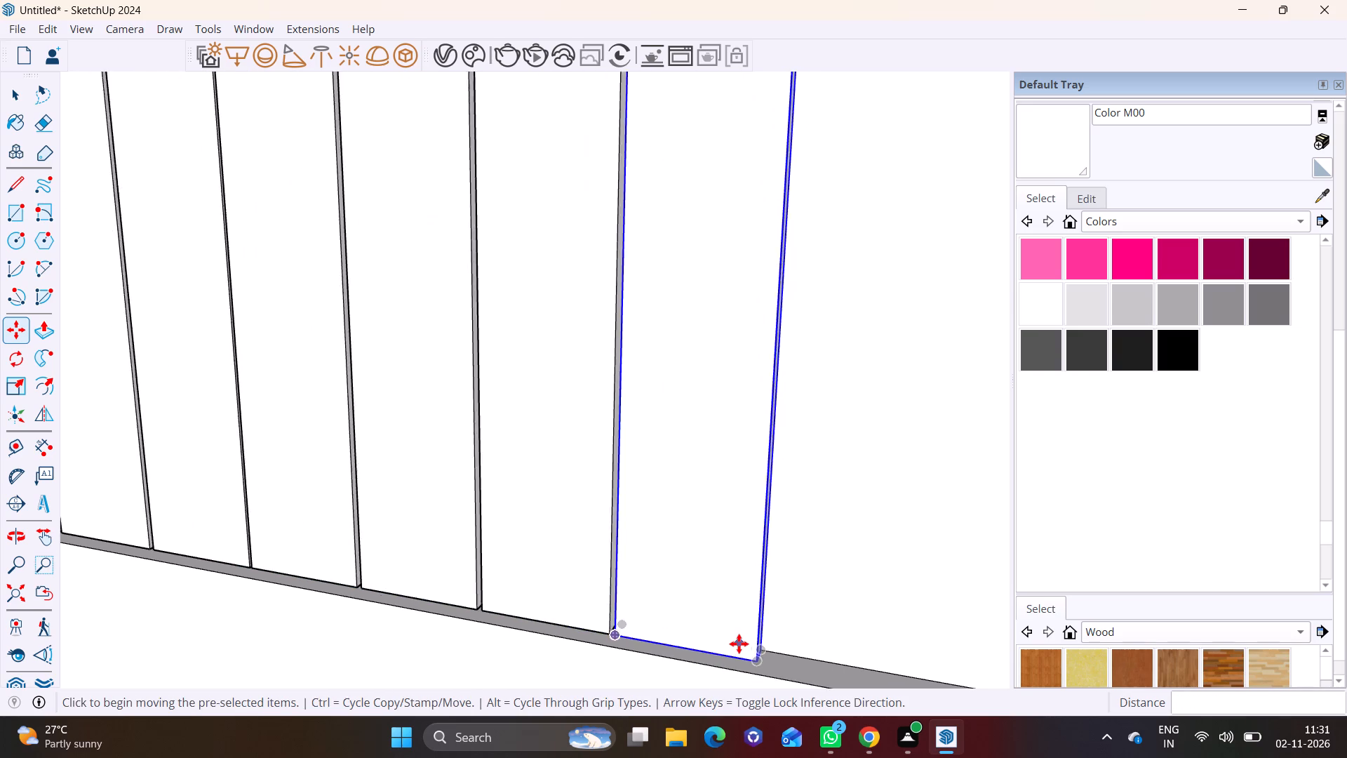
{"action": "scroll", "coordinate": [739, 644], "scroll_direction": "down", "scroll_amount": 2}
{"action": "middle_click_drag", "start_coordinate": [745, 613], "coordinate": [103, 460], "text": "shift"}
{"action": "scroll", "coordinate": [118, 491], "scroll_direction": "up", "scroll_amount": 6}
{"action": "middle_click_drag", "start_coordinate": [163, 506], "coordinate": [494, 565], "text": "shift"}
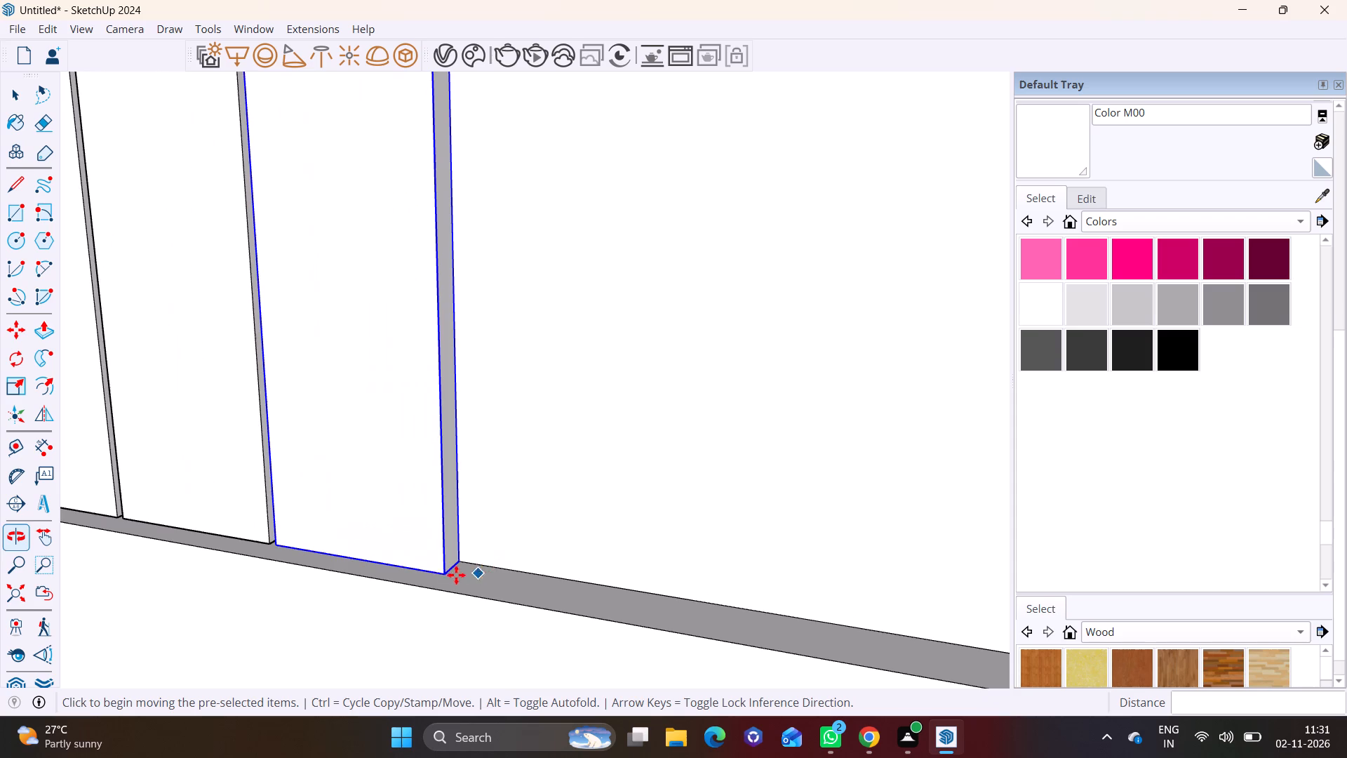
{"action": "scroll", "coordinate": [453, 574], "scroll_direction": "up", "scroll_amount": 8}
{"action": "left_click", "coordinate": [467, 543]}
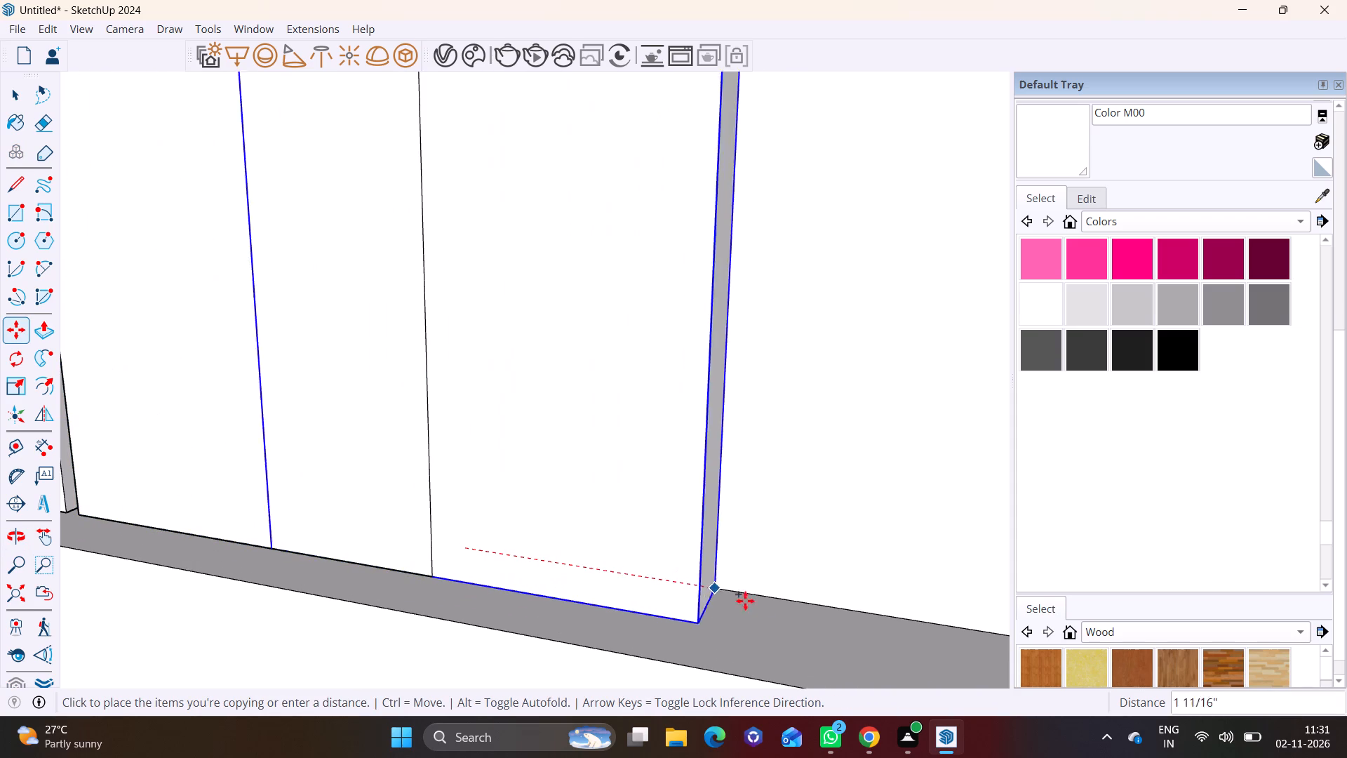
{"action": "left_click", "coordinate": [936, 637]}
{"action": "scroll", "coordinate": [866, 632], "scroll_direction": "down", "scroll_amount": 3}
{"action": "middle_click_drag", "start_coordinate": [866, 632], "coordinate": [807, 632], "text": "shift"}
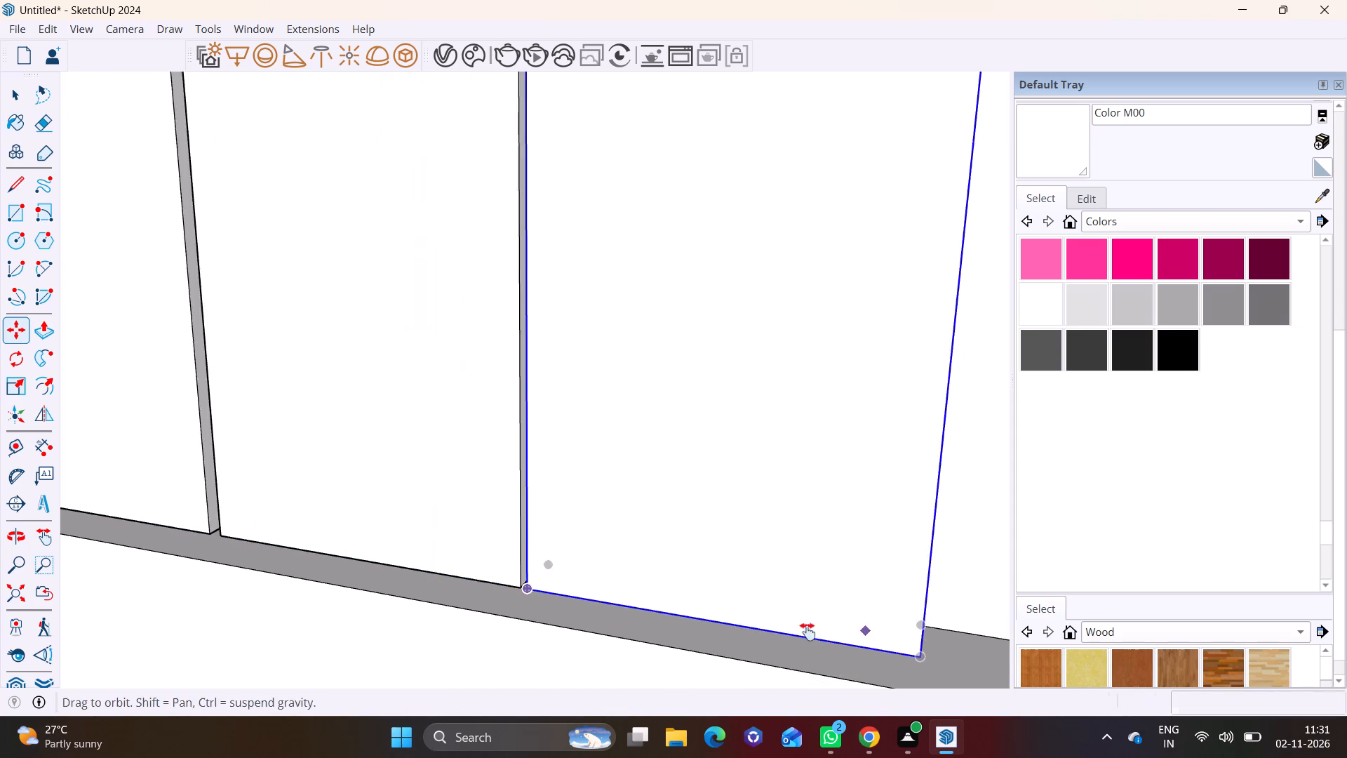
{"action": "middle_click_drag", "start_coordinate": [807, 632], "coordinate": [352, 551], "text": "shift"}
{"action": "left_click", "coordinate": [429, 544]}
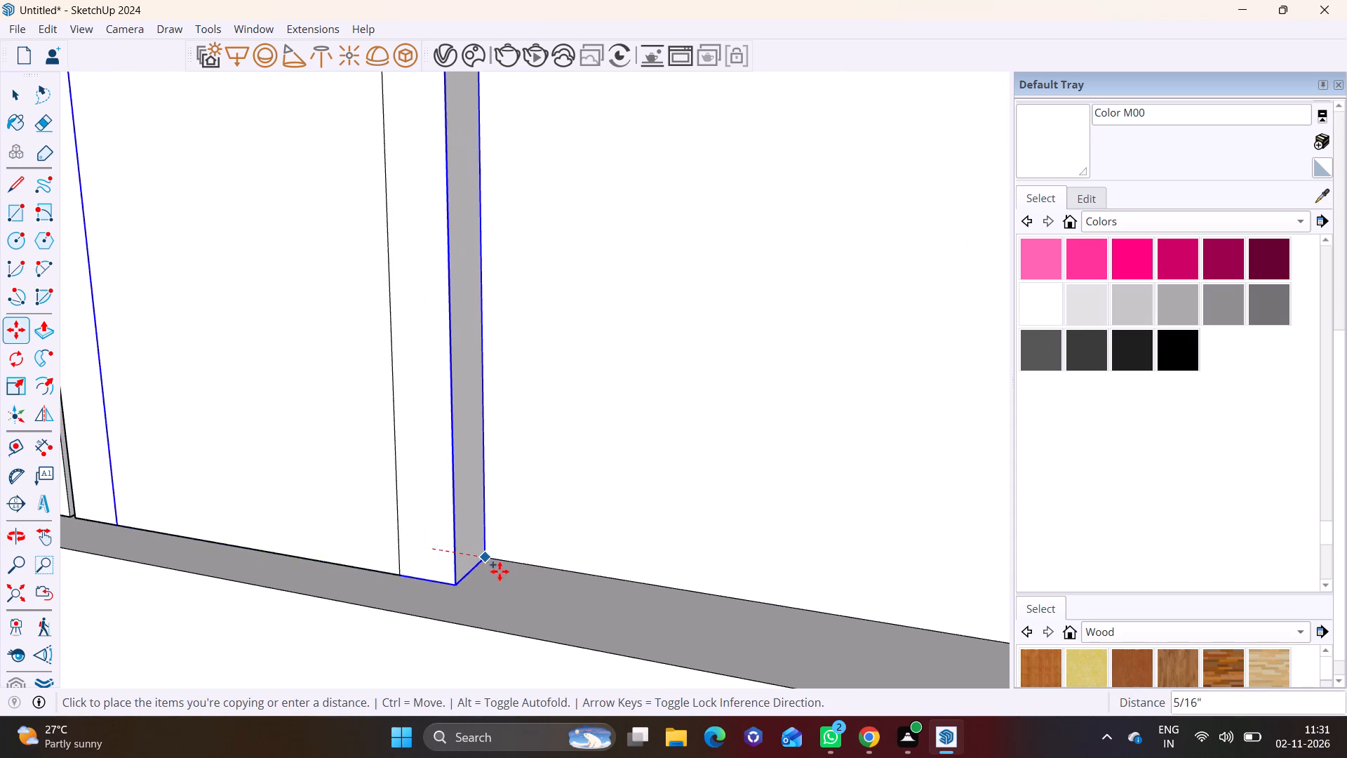
{"action": "left_click", "coordinate": [870, 627]}
Copy the last vertical strip twice more along the wall's lower ledge, the first copy about 3 1/8" from the original.
{"action": "scroll", "coordinate": [735, 627], "scroll_direction": "down", "scroll_amount": 2}
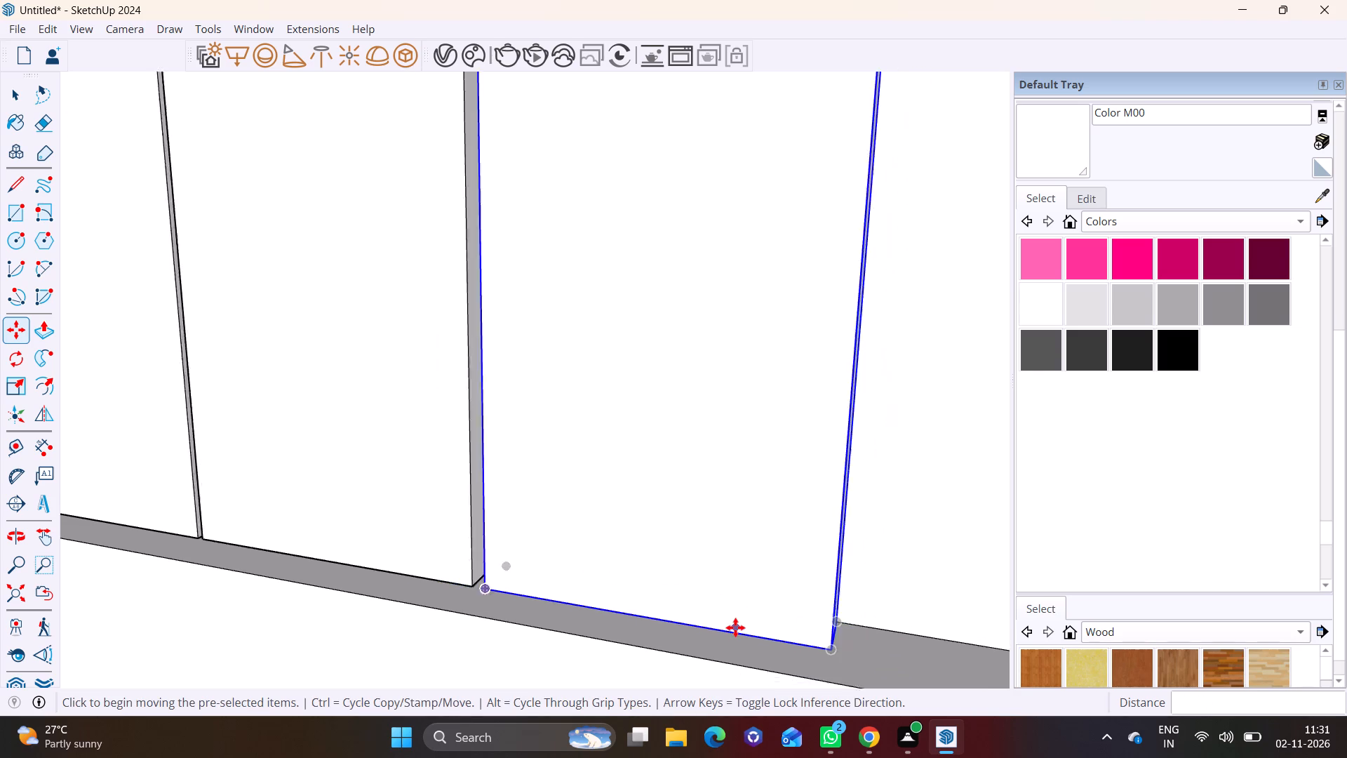
{"action": "scroll", "coordinate": [735, 627], "scroll_direction": "down", "scroll_amount": 10}
{"action": "middle_click_drag", "start_coordinate": [724, 590], "coordinate": [99, 471], "text": "shift"}
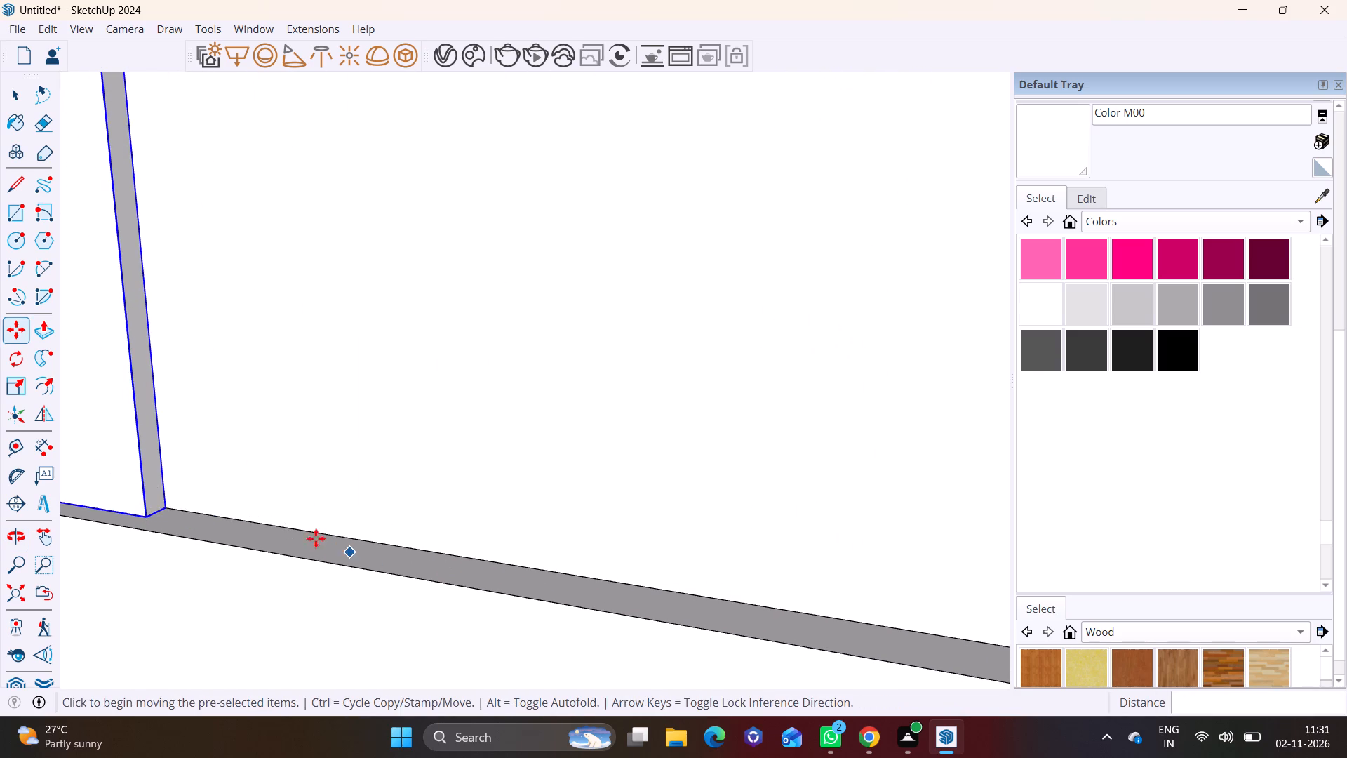
{"action": "middle_click_drag", "start_coordinate": [286, 498], "coordinate": [460, 542], "text": "shift"}
{"action": "scroll", "coordinate": [295, 560], "scroll_direction": "up", "scroll_amount": 4}
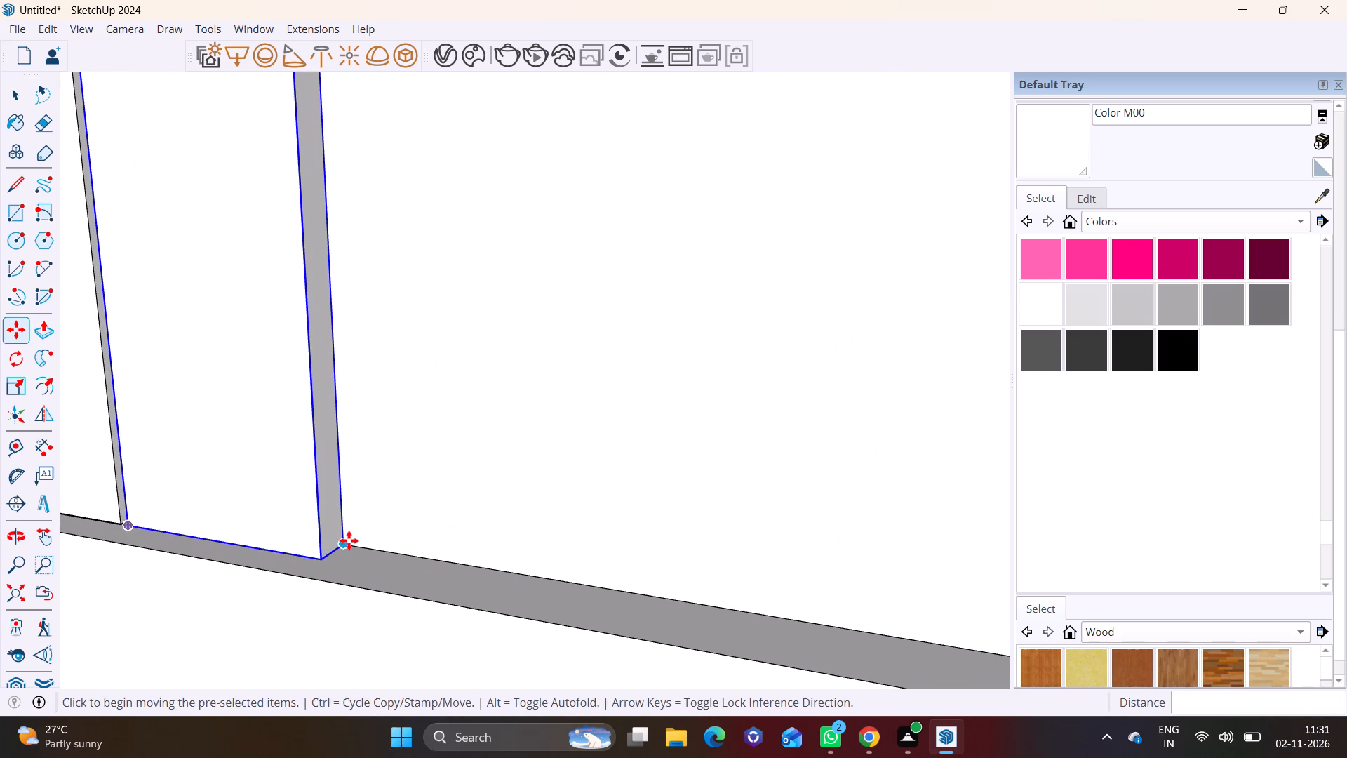
{"action": "left_click", "coordinate": [349, 540]}
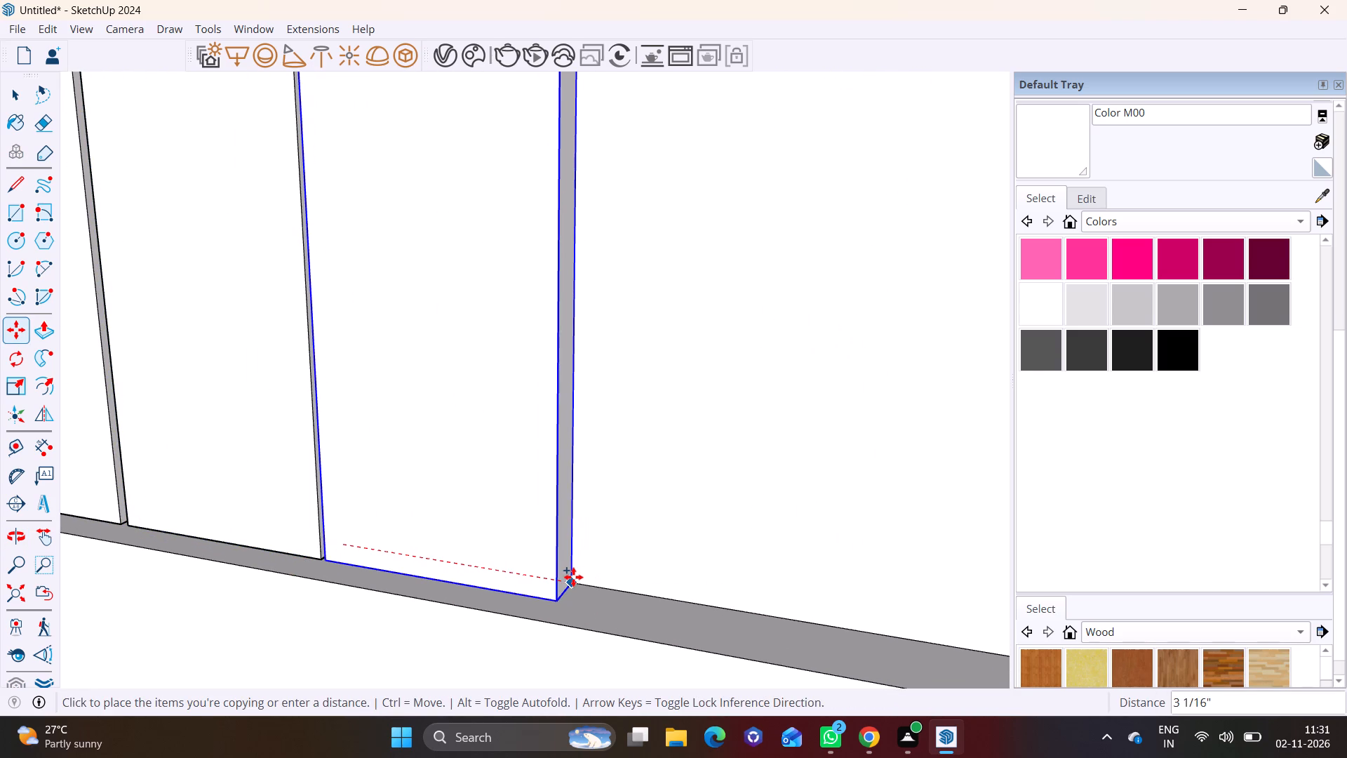
{"action": "left_click", "coordinate": [578, 580]}
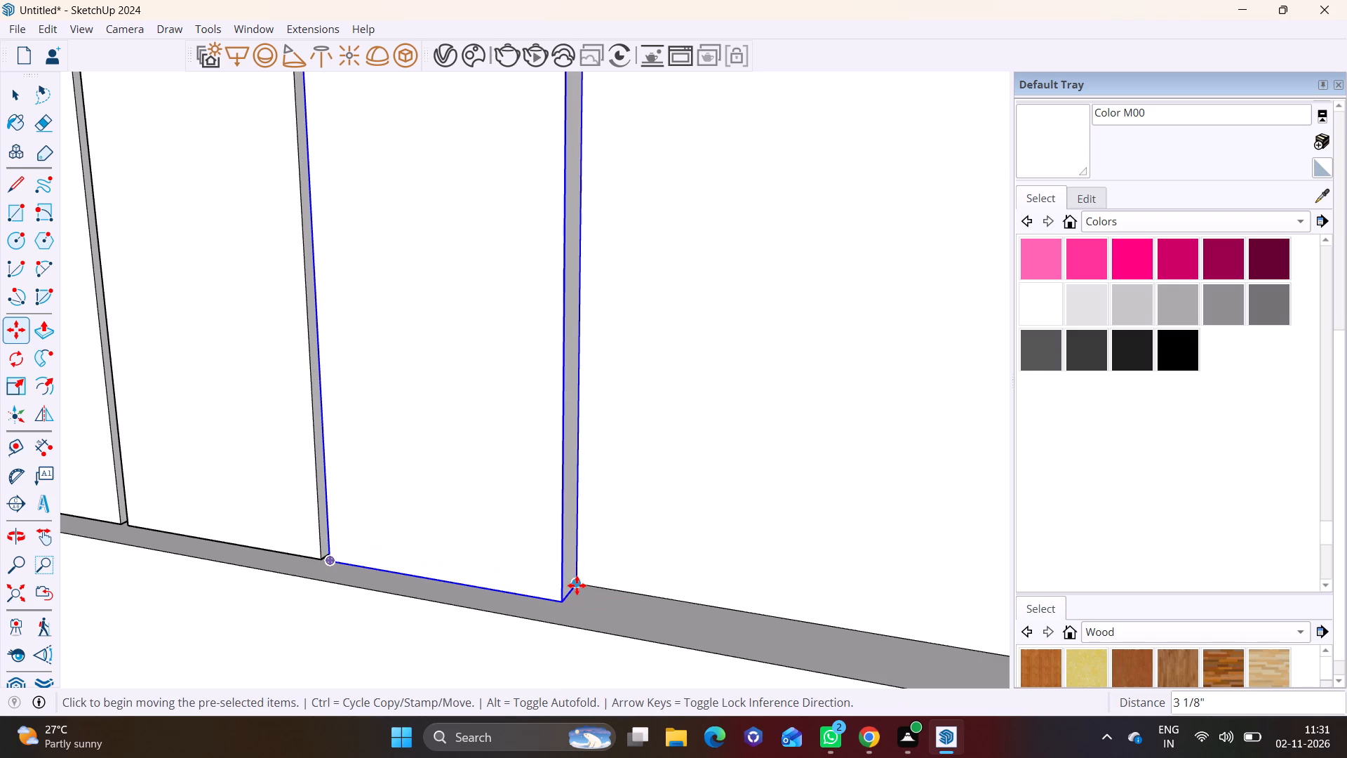
{"action": "left_click", "coordinate": [577, 585]}
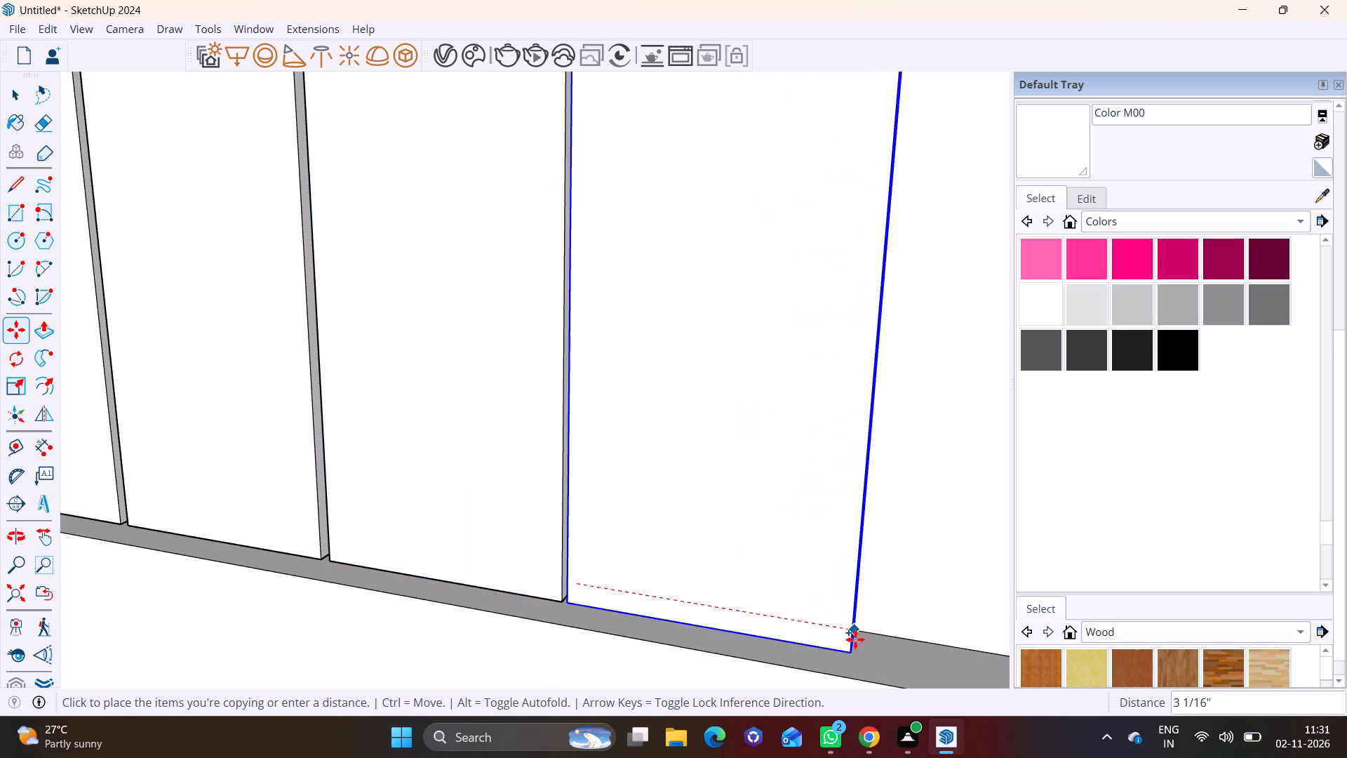
{"action": "left_click", "coordinate": [855, 639]}
Add two more strip copies at the end of the row along the lower ledge, the first about 3 1/8" further on.
{"action": "scroll", "coordinate": [810, 630], "scroll_direction": "down", "scroll_amount": 4}
{"action": "middle_click_drag", "start_coordinate": [810, 630], "coordinate": [246, 575], "text": "shift"}
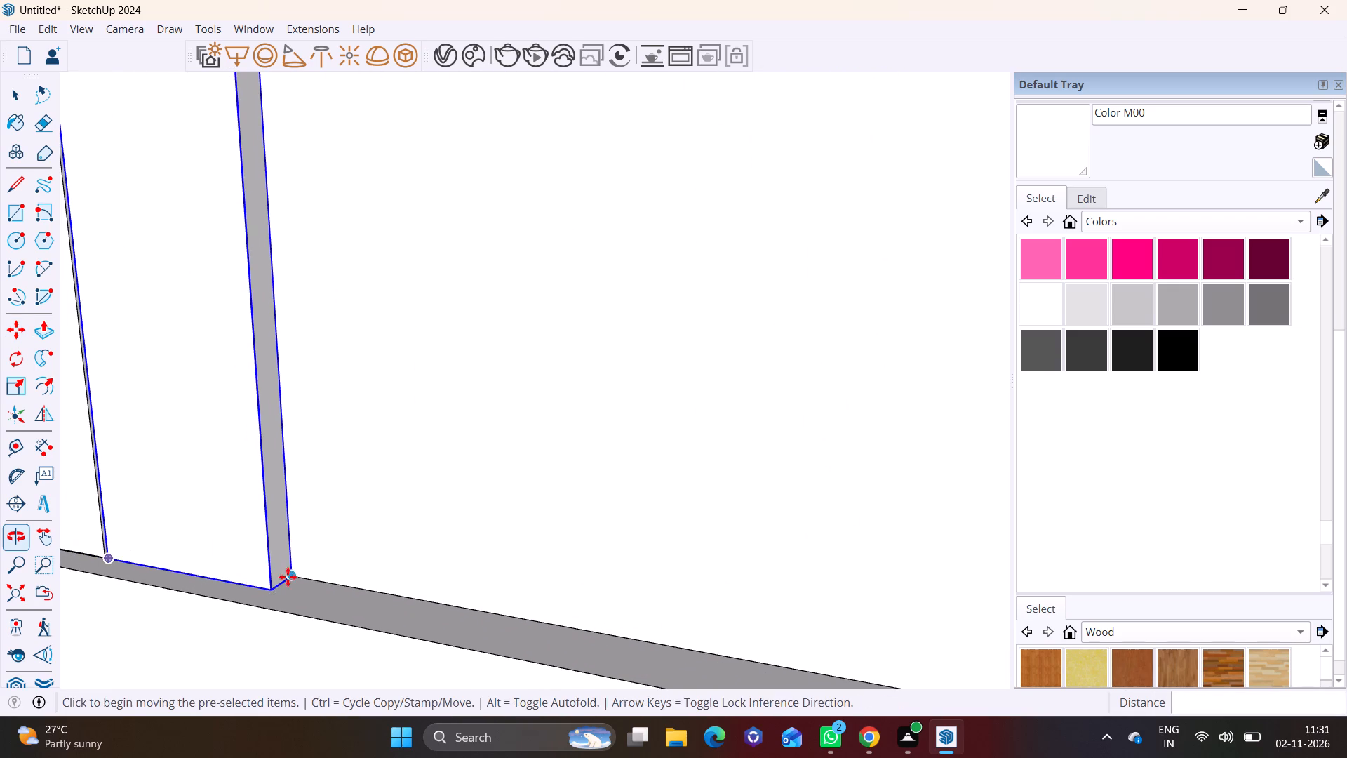
{"action": "left_click", "coordinate": [292, 577]}
{"action": "left_click", "coordinate": [484, 618]}
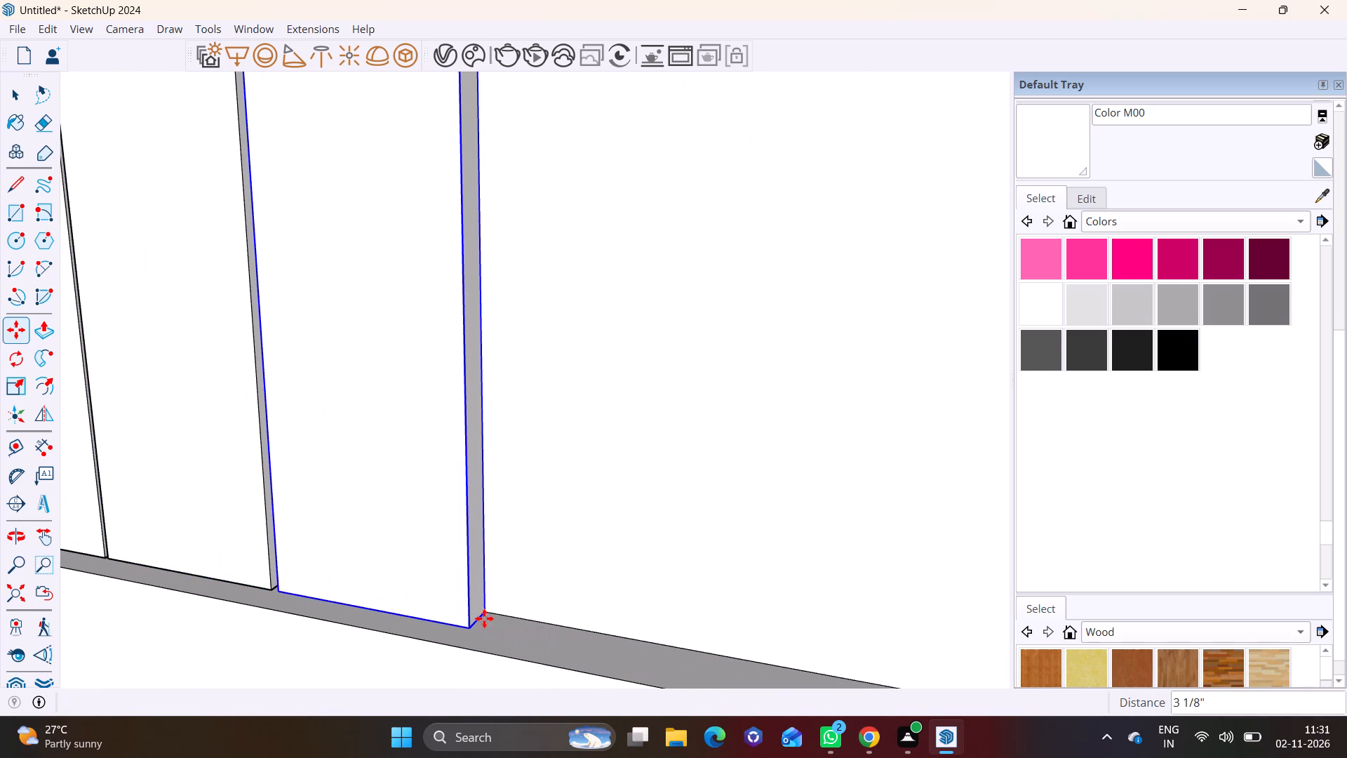
{"action": "left_click", "coordinate": [491, 611]}
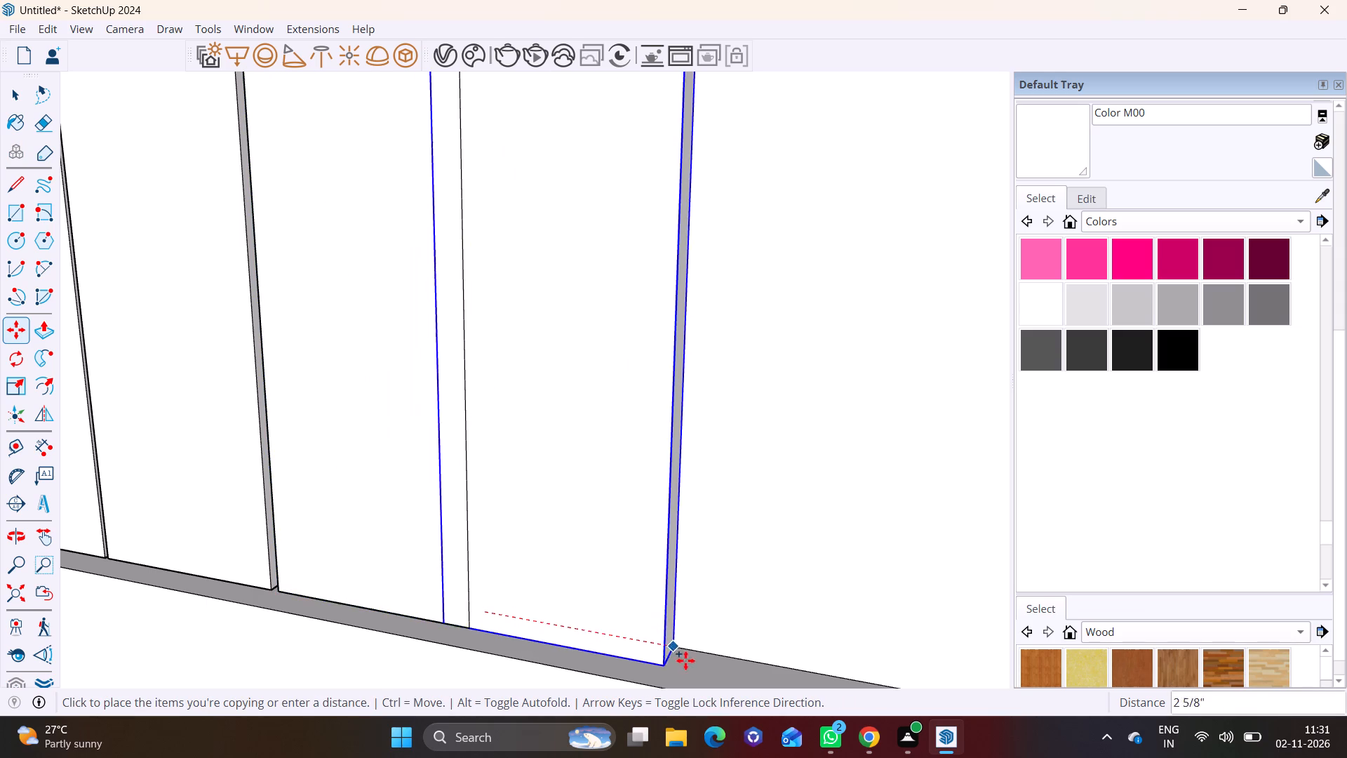
{"action": "left_click", "coordinate": [712, 659]}
Extend the row with three more strip copies along the ledge, the first two spaced about 3 3/16" and 3 1/4".
{"action": "scroll", "coordinate": [610, 639], "scroll_direction": "down", "scroll_amount": 12}
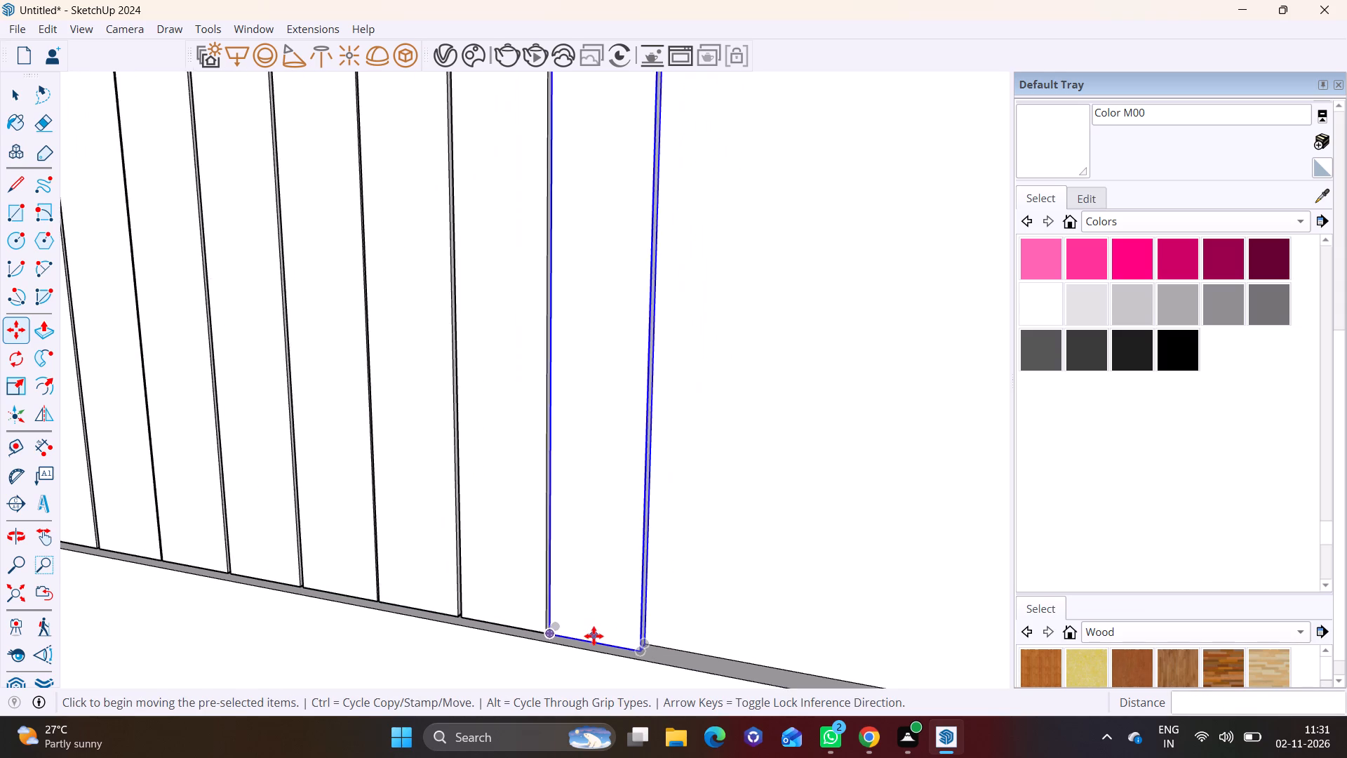
{"action": "scroll", "coordinate": [594, 636], "scroll_direction": "down", "scroll_amount": 12}
{"action": "middle_click_drag", "start_coordinate": [657, 623], "coordinate": [373, 515], "text": "shift"}
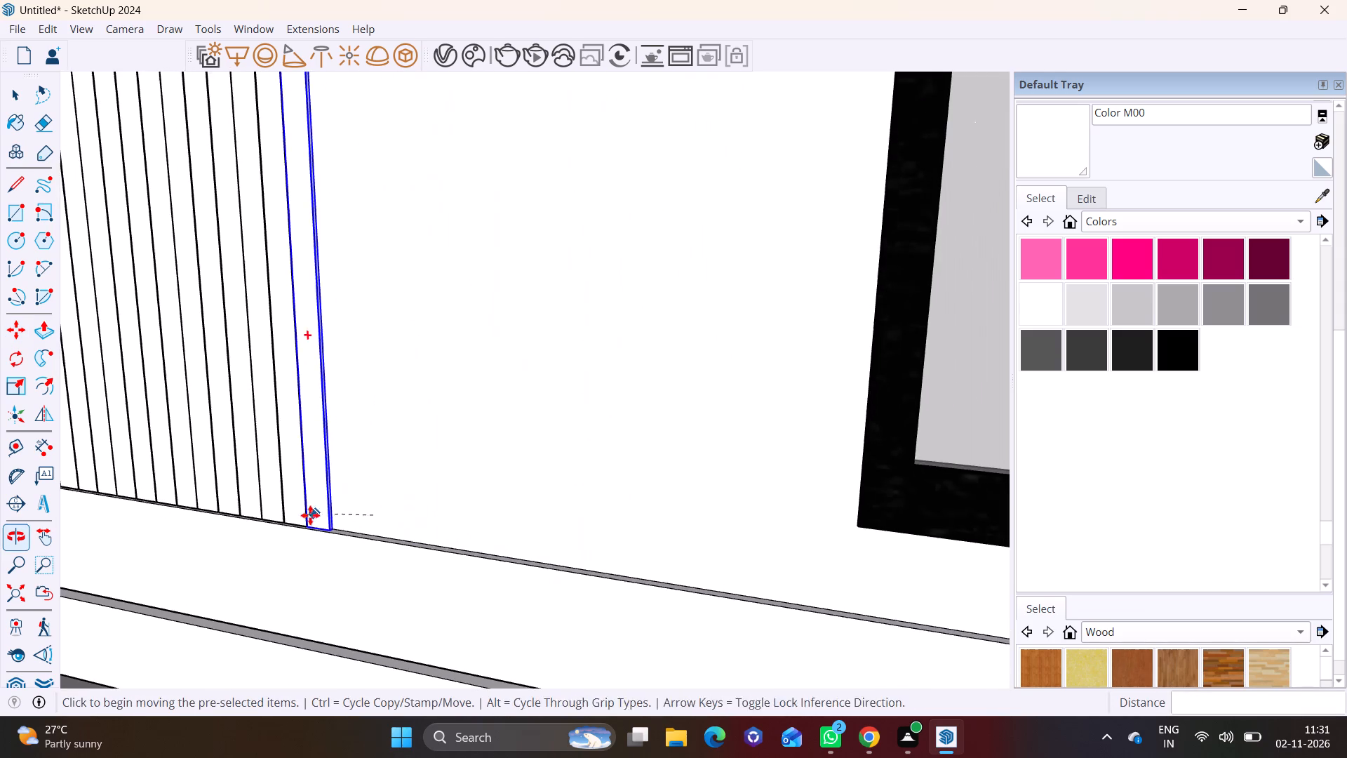
{"action": "scroll", "coordinate": [309, 513], "scroll_direction": "up", "scroll_amount": 15}
{"action": "left_click", "coordinate": [372, 580]}
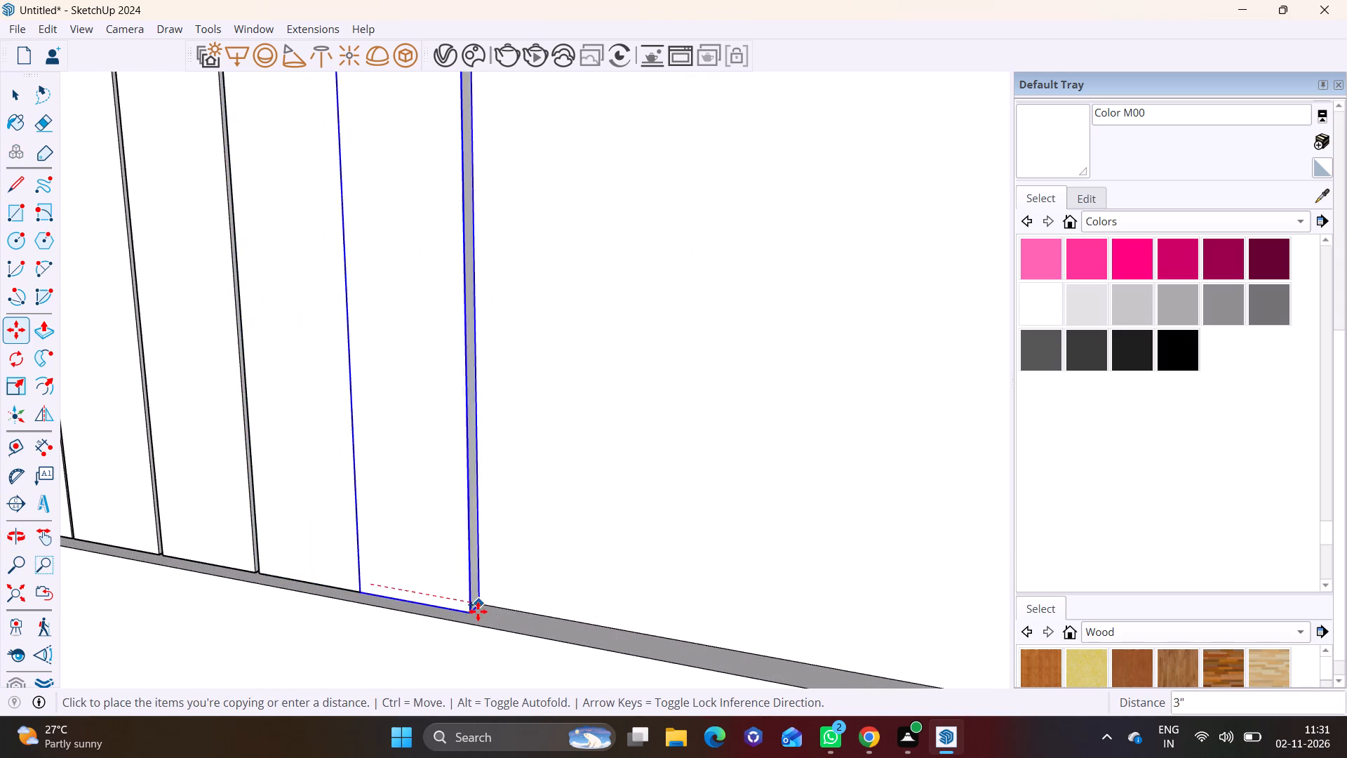
{"action": "left_click", "coordinate": [488, 606]}
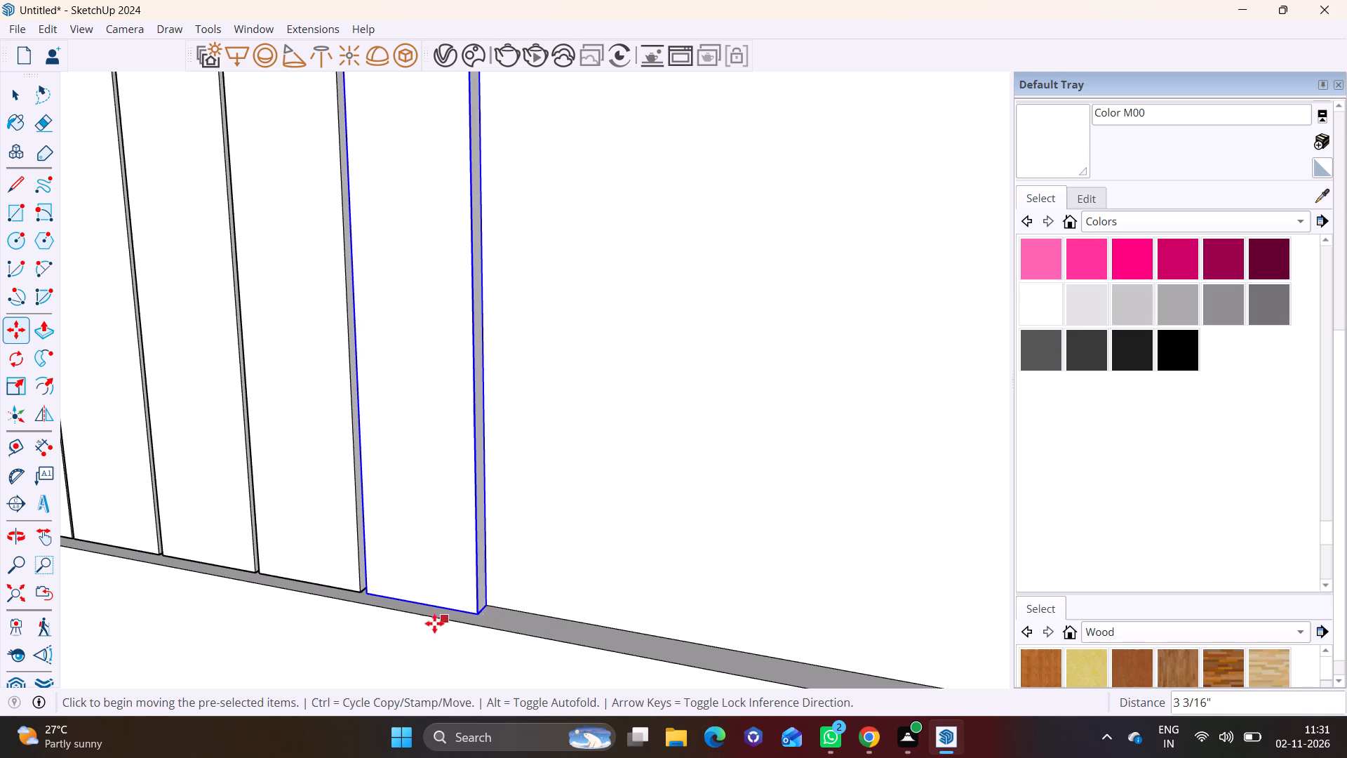
{"action": "left_click", "coordinate": [490, 604]}
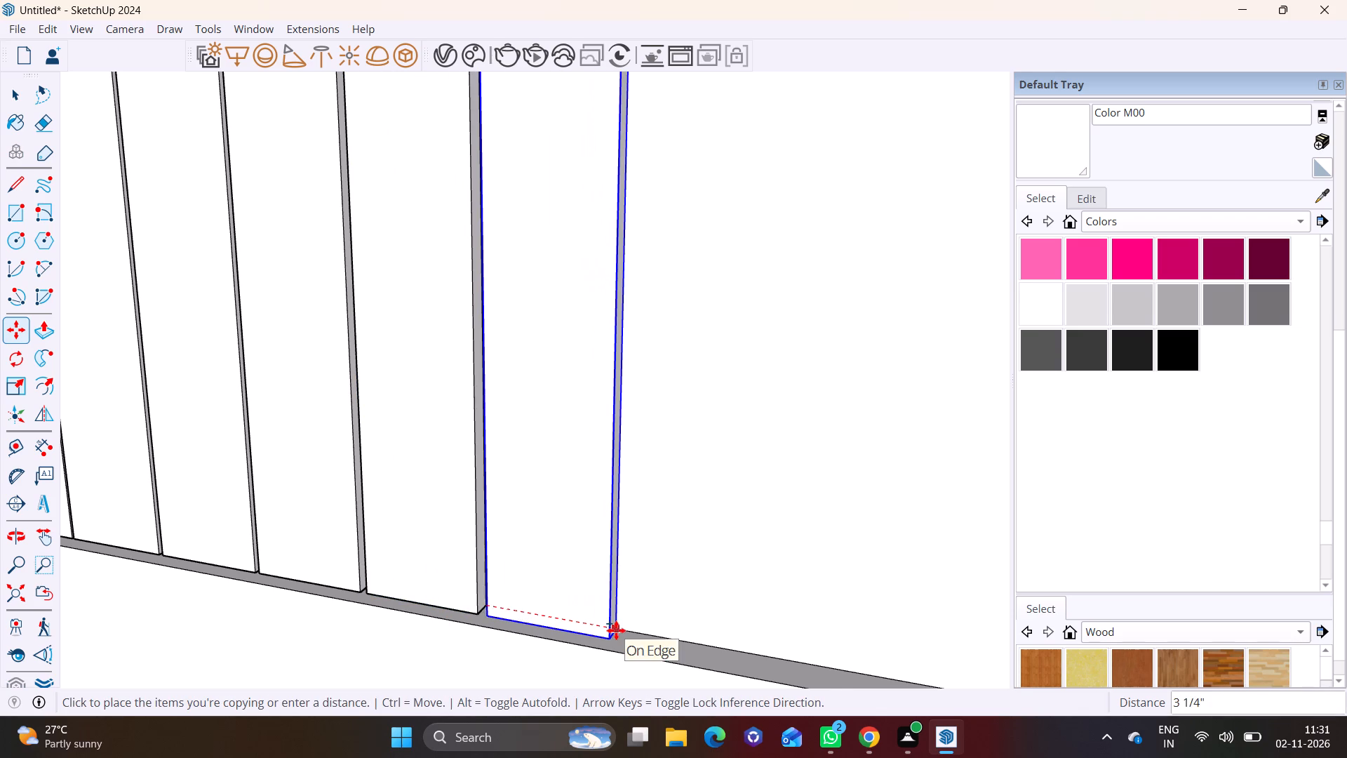
{"action": "left_click", "coordinate": [614, 630]}
{"action": "left_click", "coordinate": [611, 631]}
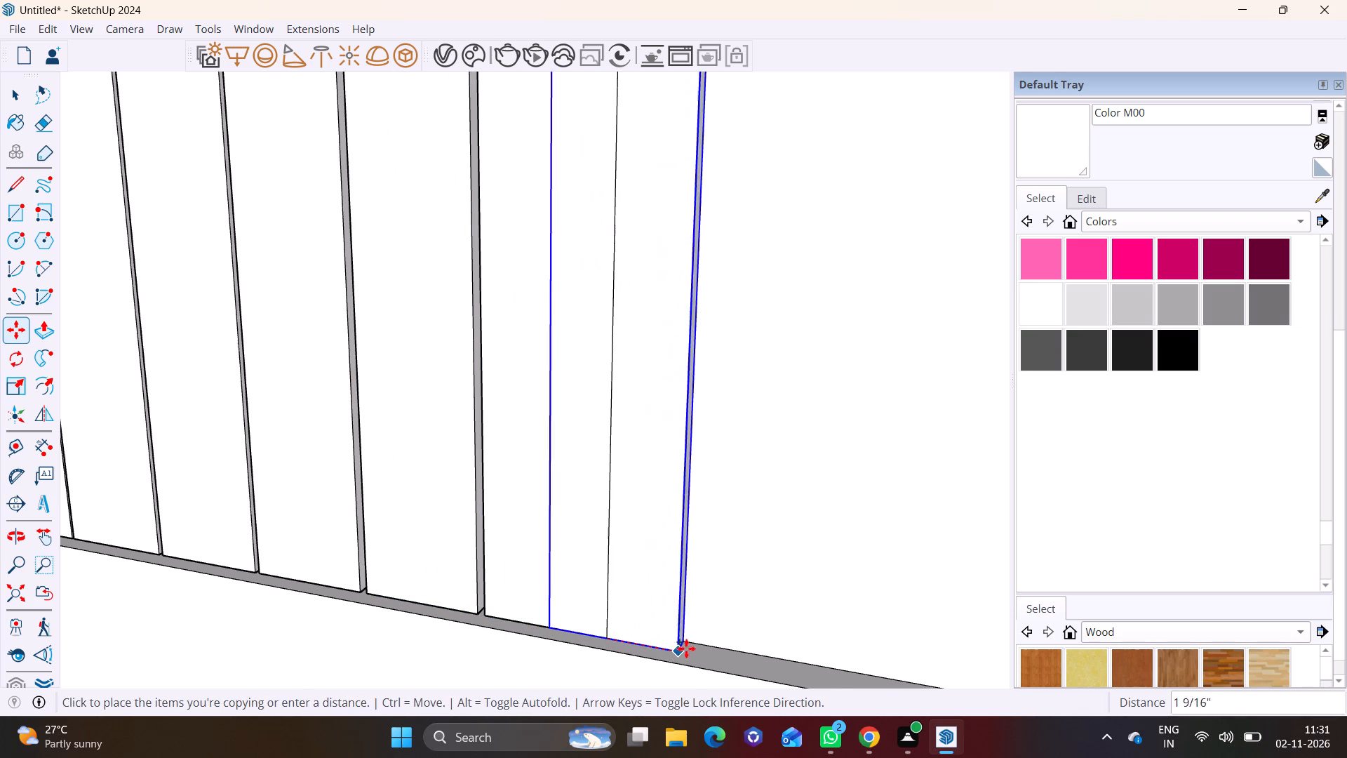
{"action": "left_click", "coordinate": [749, 665]}
Copy the end strip twice more along the ledge toward the window, the second copy about 3 1/4" further on.
{"action": "scroll", "coordinate": [688, 649], "scroll_direction": "down", "scroll_amount": 2}
{"action": "middle_click_drag", "start_coordinate": [688, 648], "coordinate": [354, 590], "text": "shift"}
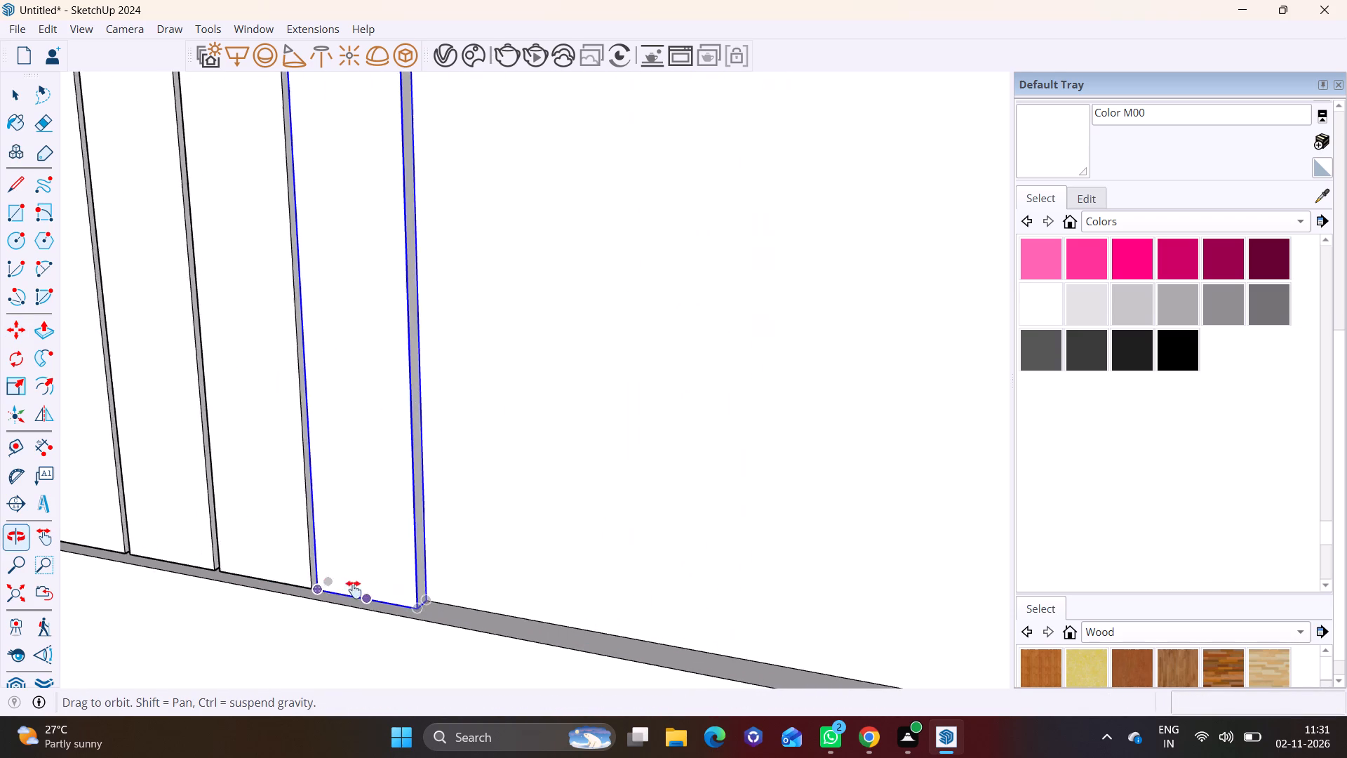
{"action": "middle_click_drag", "start_coordinate": [354, 590], "coordinate": [145, 528], "text": "shift"}
{"action": "left_click", "coordinate": [206, 531]}
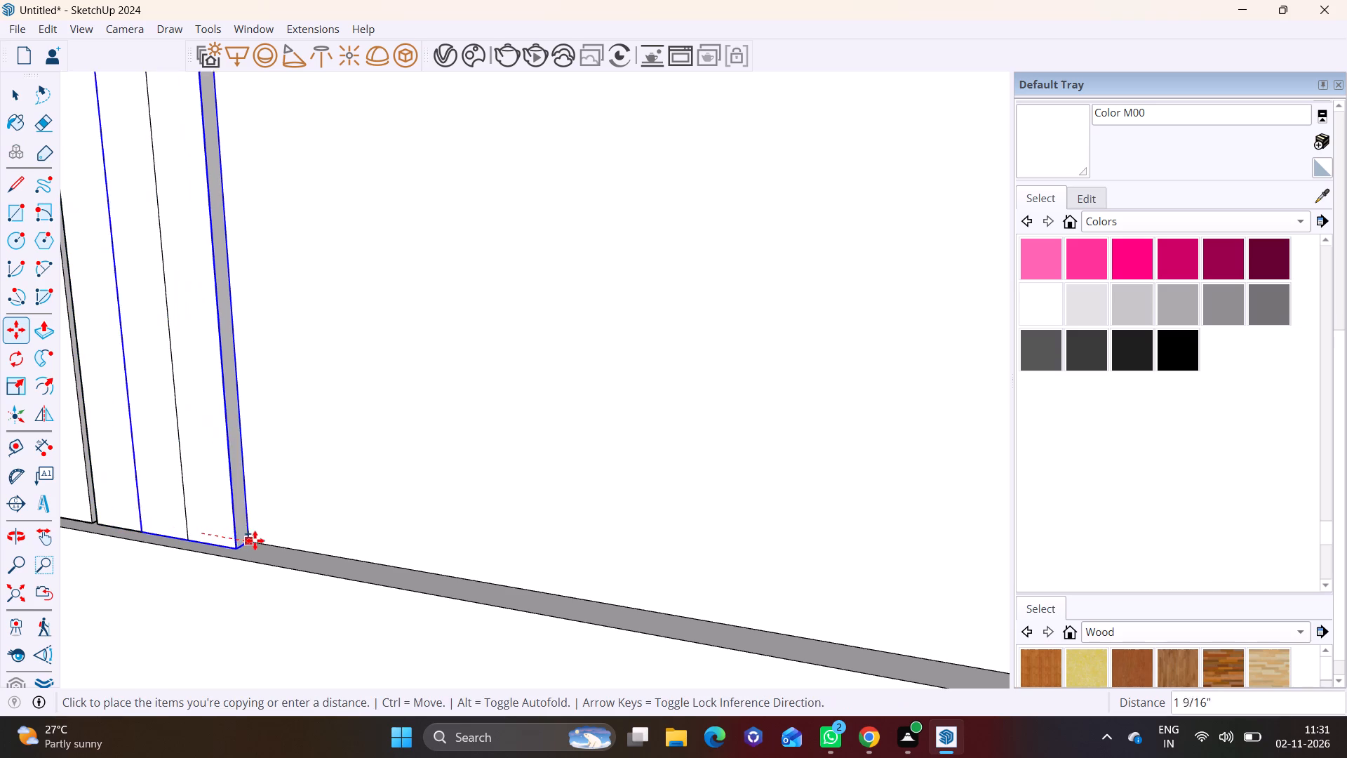
{"action": "left_click", "coordinate": [305, 554]}
{"action": "left_click", "coordinate": [308, 552]}
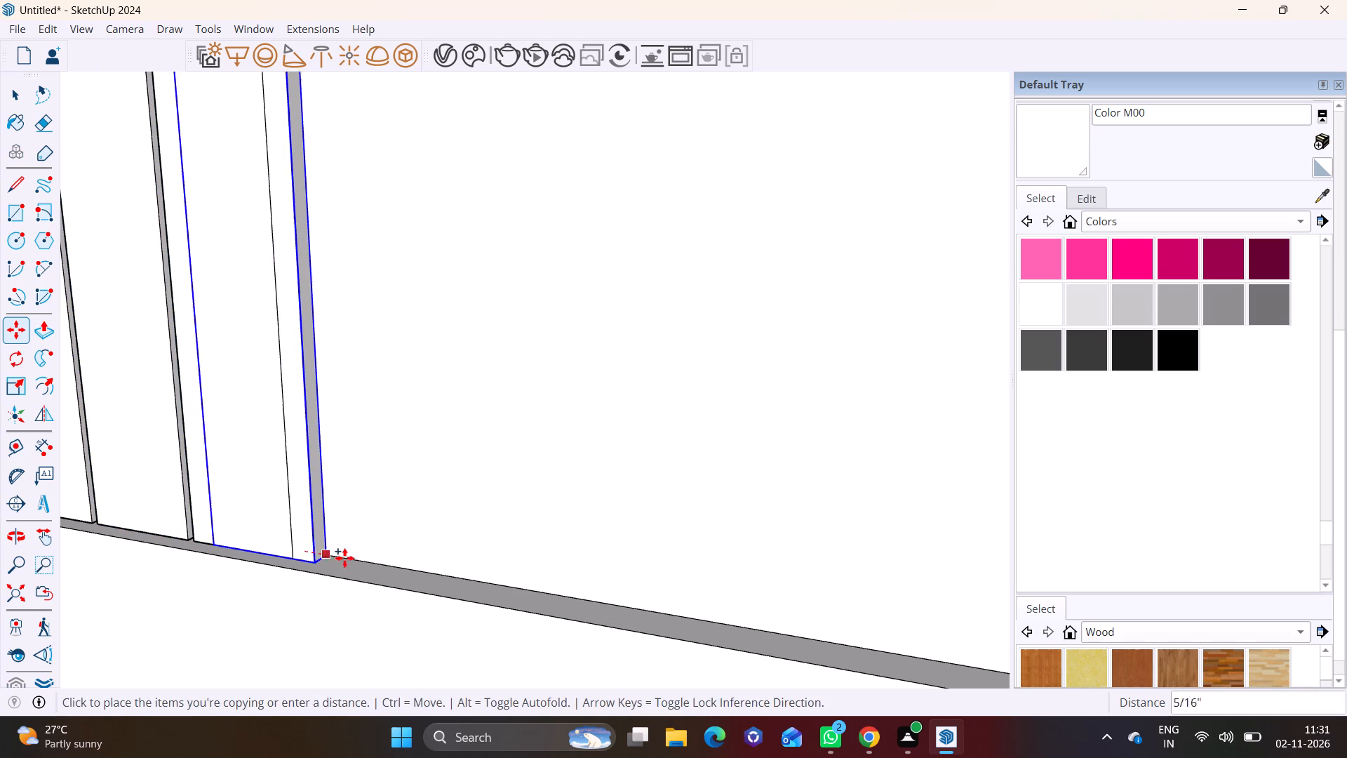
{"action": "left_click", "coordinate": [420, 580]}
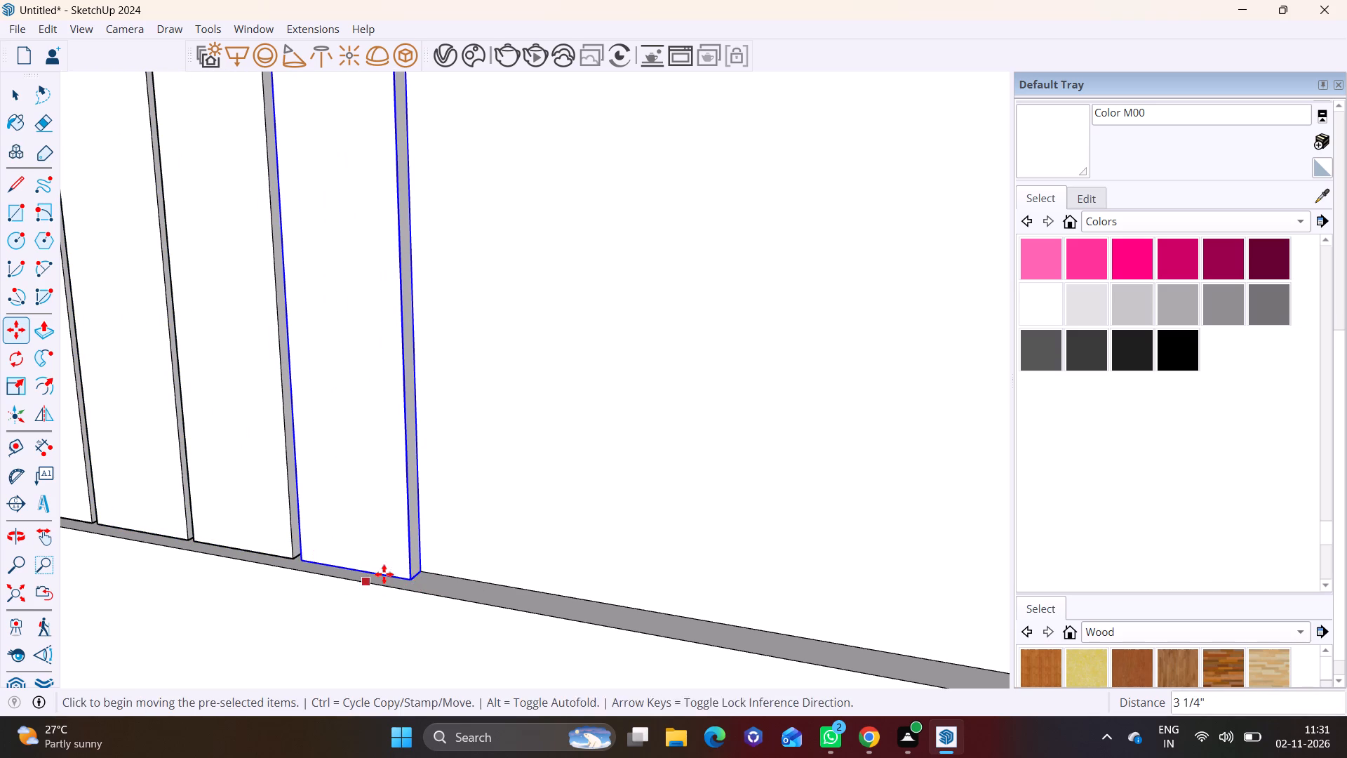
Add two more strip copies at the window end of the row and clear the selection.
{"action": "left_click", "coordinate": [422, 570]}
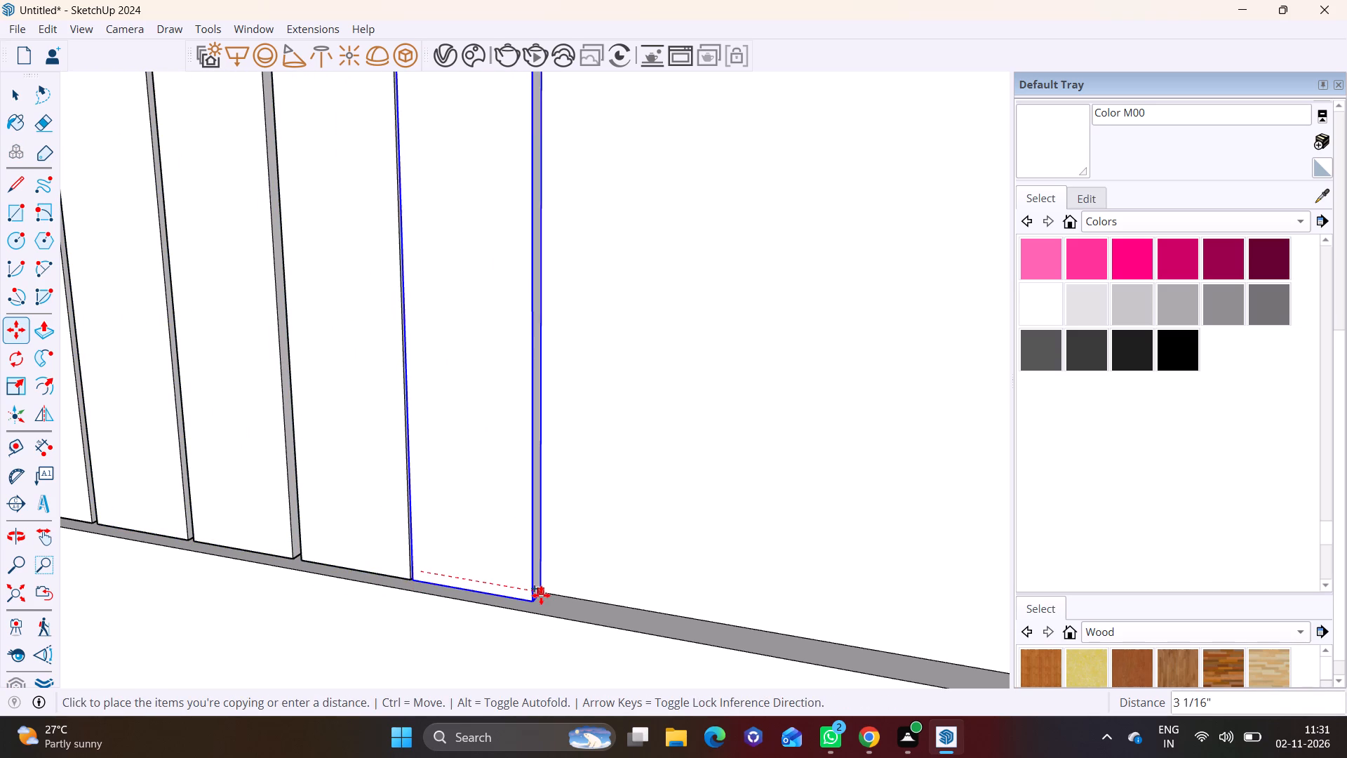
{"action": "left_click", "coordinate": [544, 597]}
{"action": "left_click", "coordinate": [549, 597]}
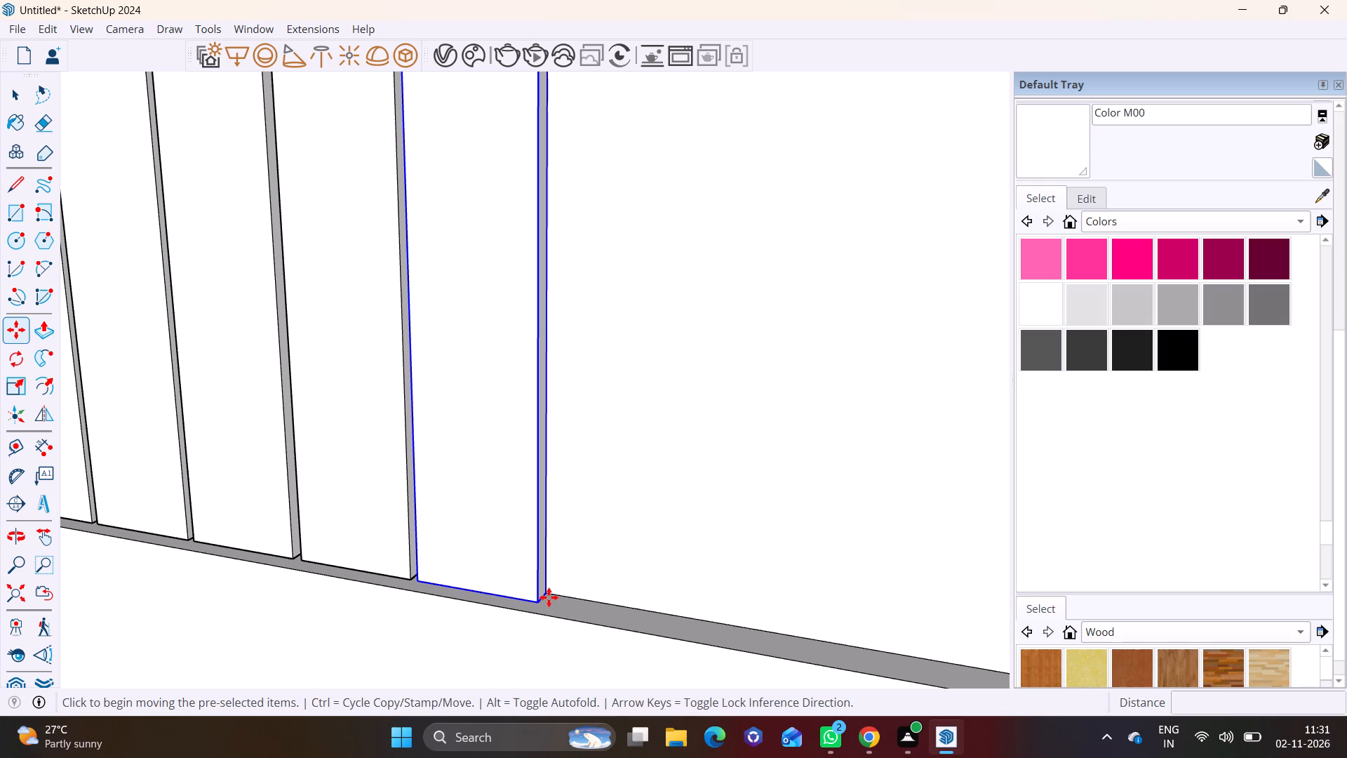
{"action": "left_click", "coordinate": [681, 619]}
{"action": "scroll", "coordinate": [602, 578], "scroll_direction": "down", "scroll_amount": 20}
{"action": "scroll", "coordinate": [602, 578], "scroll_direction": "down", "scroll_amount": 6}
{"action": "middle_click_drag", "start_coordinate": [590, 576], "coordinate": [671, 507]}
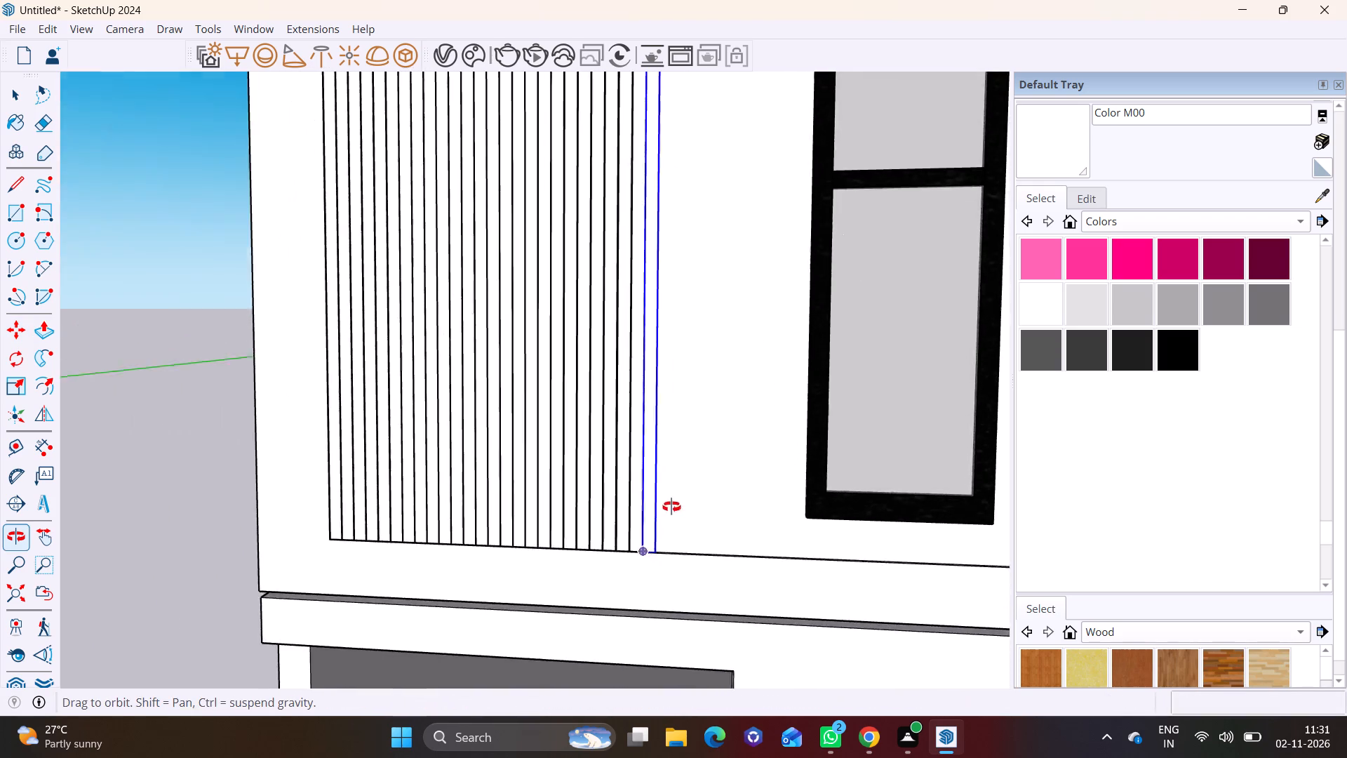
{"action": "middle_click_drag", "start_coordinate": [671, 507], "coordinate": [662, 474]}
{"action": "scroll", "coordinate": [645, 471], "scroll_direction": "down", "scroll_amount": 7}
{"action": "middle_click_drag", "start_coordinate": [644, 471], "coordinate": [563, 472], "text": "shift"}
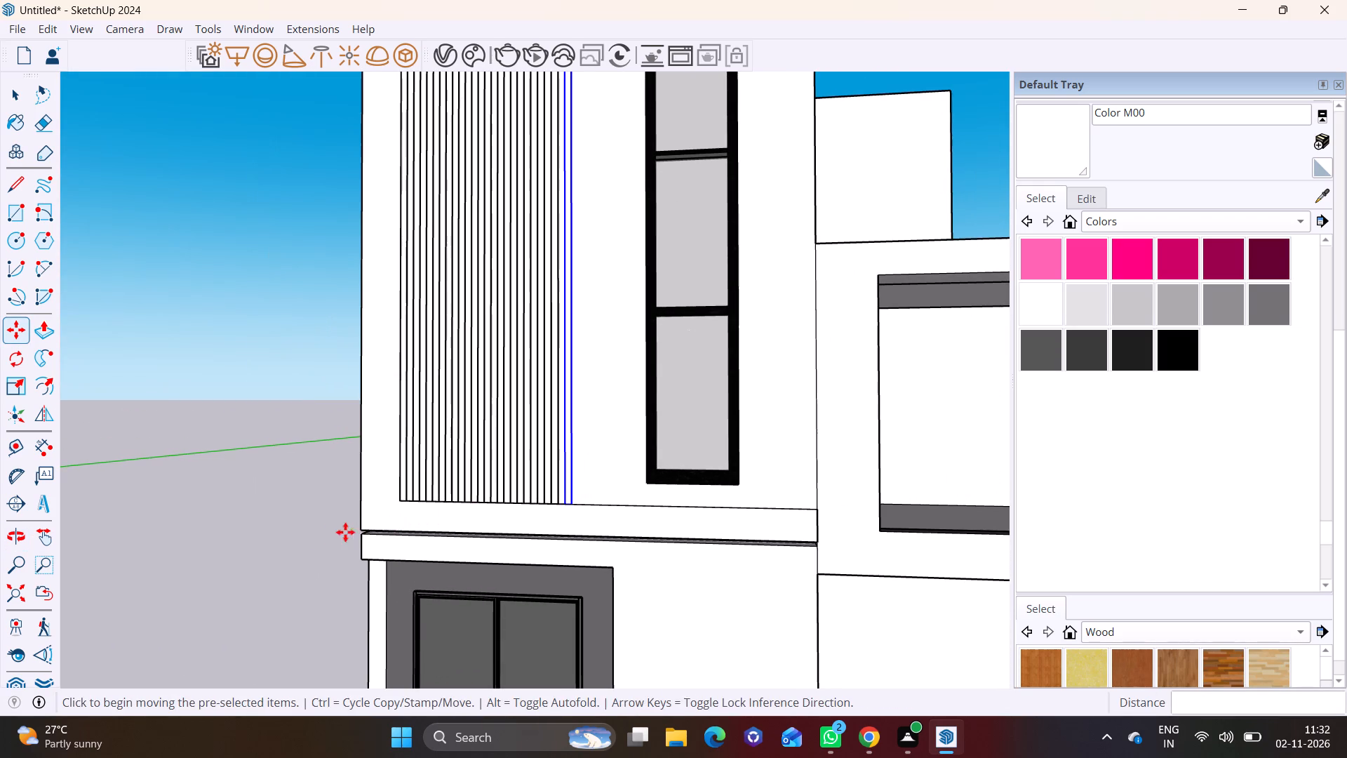
{"action": "key", "text": "space"}
{"action": "left_click", "coordinate": [304, 532]}
Select the strip nearest the window and copy it twice more along the ledge, the first copy about 3 1/4" away.
{"action": "scroll", "coordinate": [718, 457], "scroll_direction": "up", "scroll_amount": 3}
{"action": "scroll", "coordinate": [634, 429], "scroll_direction": "up", "scroll_amount": 4}
{"action": "middle_click_drag", "start_coordinate": [634, 429], "coordinate": [479, 493]}
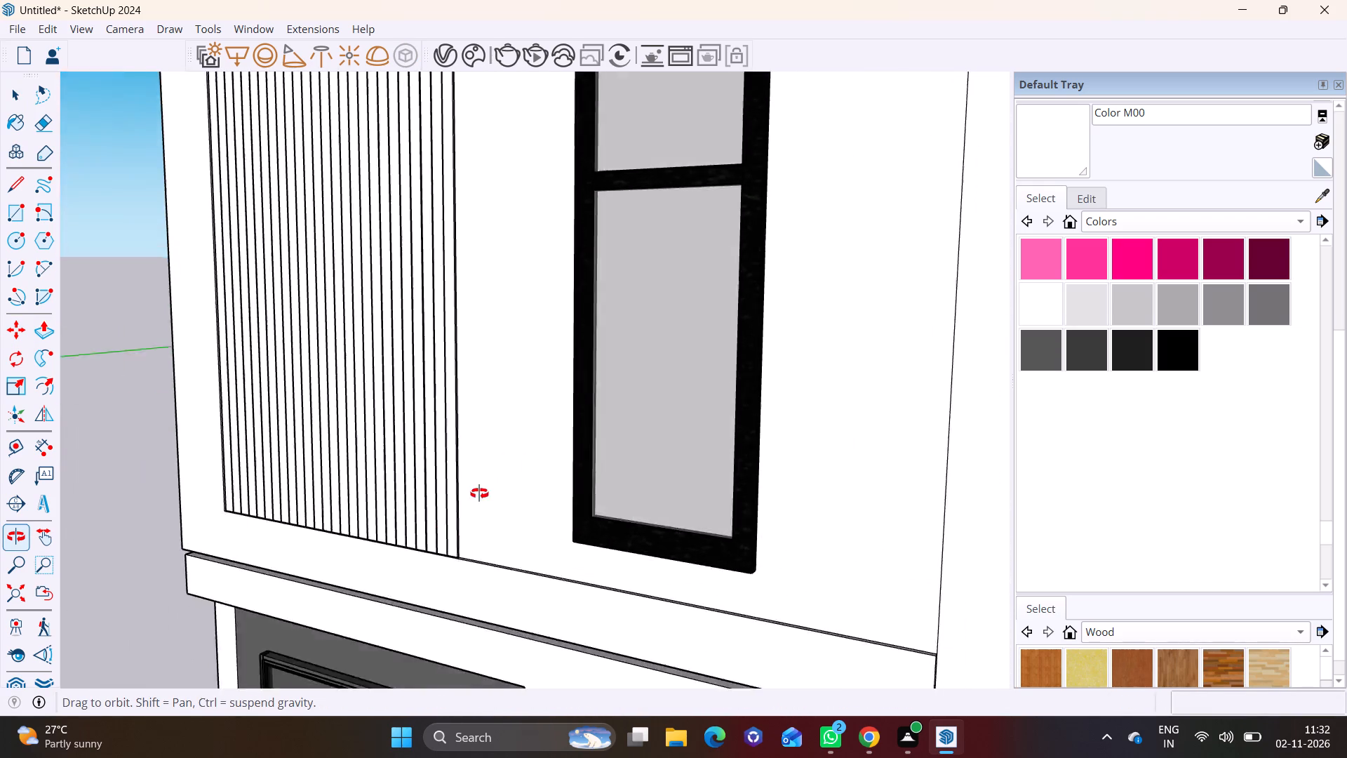
{"action": "middle_click_drag", "start_coordinate": [479, 493], "coordinate": [427, 576]}
{"action": "scroll", "coordinate": [460, 523], "scroll_direction": "up", "scroll_amount": 19}
{"action": "middle_click_drag", "start_coordinate": [468, 531], "coordinate": [450, 413], "text": "shift"}
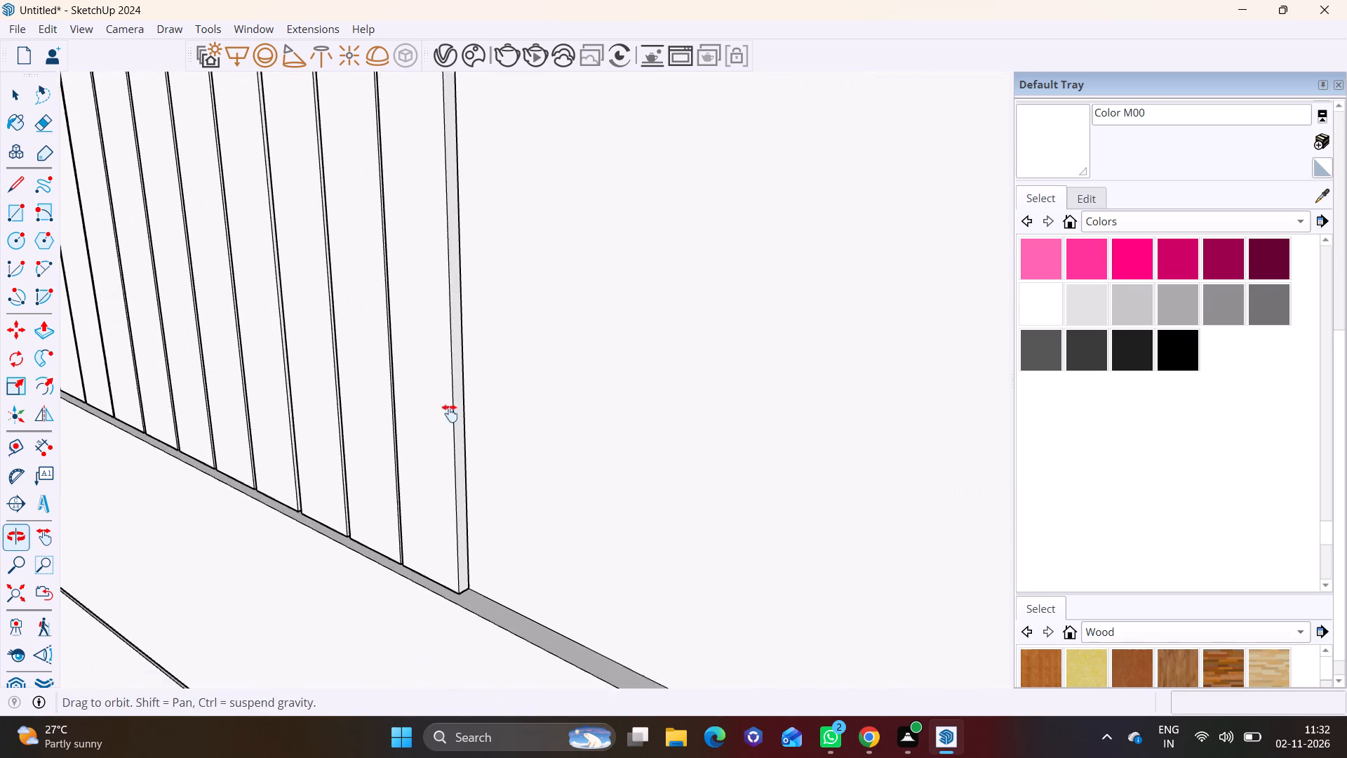
{"action": "middle_click_drag", "start_coordinate": [450, 413], "coordinate": [443, 373], "text": "shift"}
{"action": "scroll", "coordinate": [577, 499], "scroll_direction": "down", "scroll_amount": 7}
{"action": "middle_click_drag", "start_coordinate": [506, 409], "coordinate": [158, 337], "text": "shift"}
{"action": "middle_click_drag", "start_coordinate": [244, 464], "coordinate": [448, 496]}
{"action": "left_click", "coordinate": [187, 480]}
{"action": "scroll", "coordinate": [187, 480], "scroll_direction": "up", "scroll_amount": 3}
{"action": "key", "text": "m"}
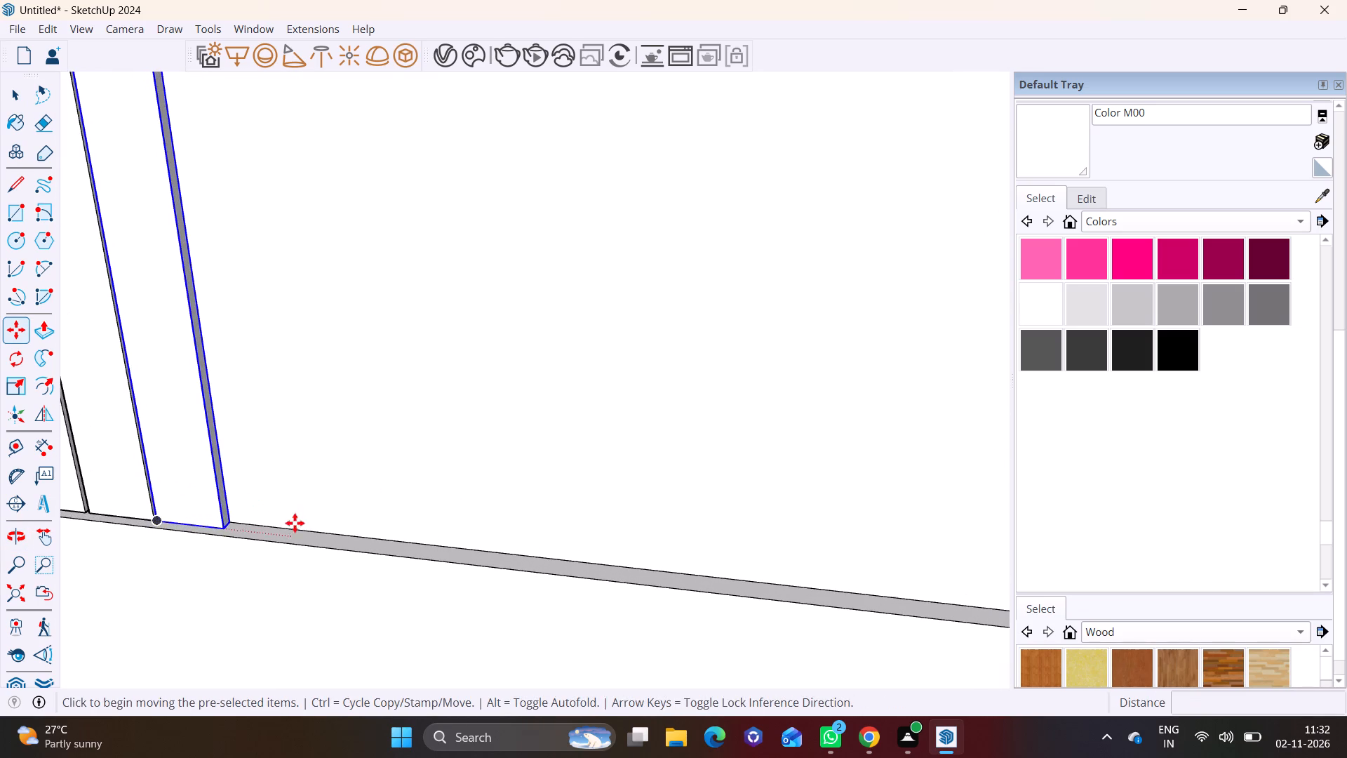
{"action": "left_click", "coordinate": [236, 519]}
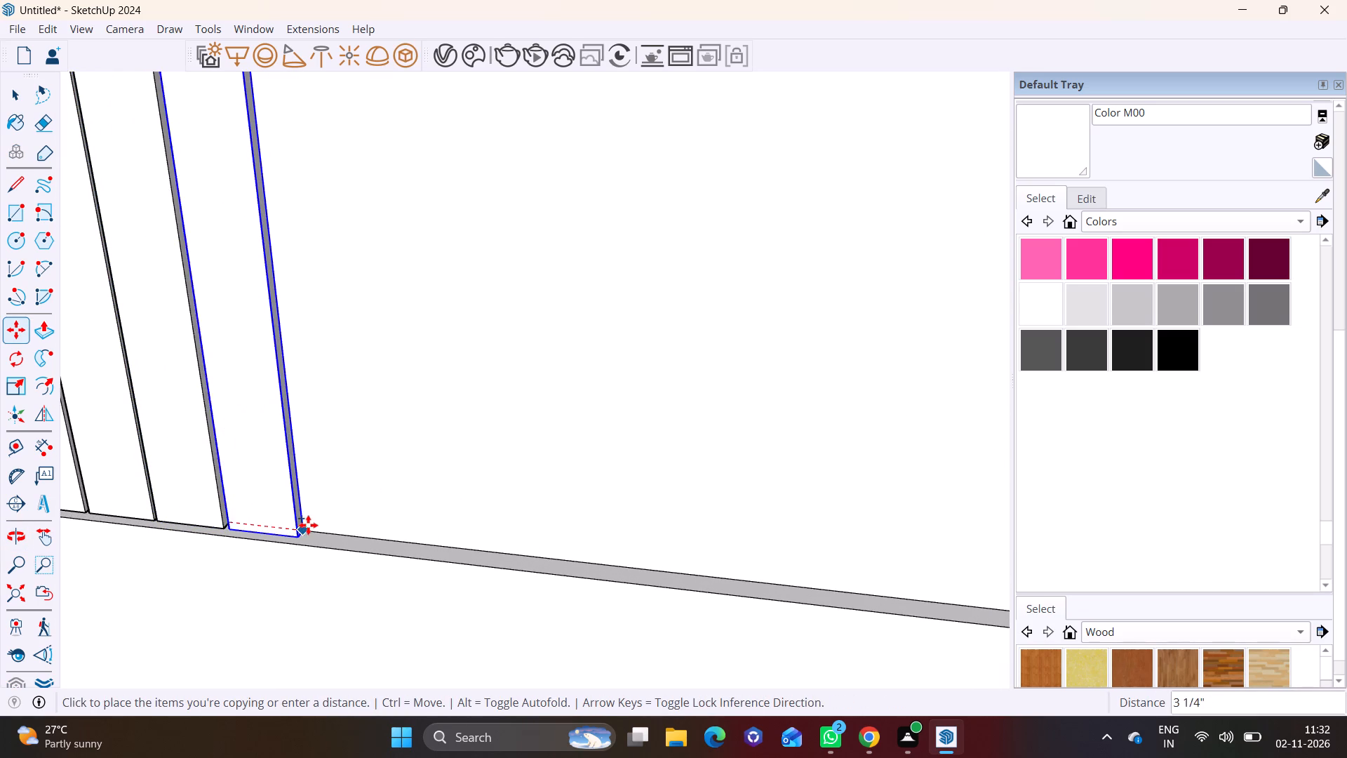
{"action": "left_click", "coordinate": [303, 525]}
{"action": "left_click", "coordinate": [305, 526]}
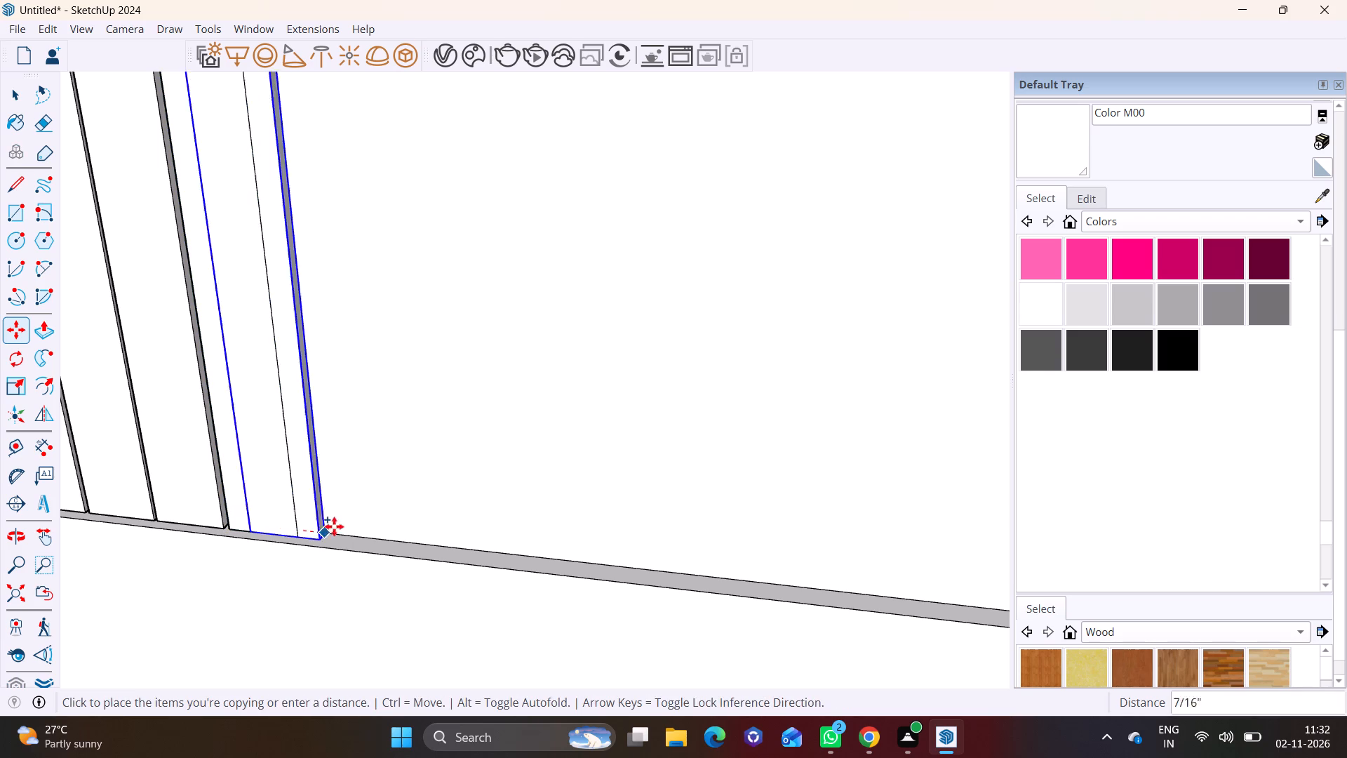
{"action": "left_click", "coordinate": [380, 533]}
Add two more strip copies toward the window, about 3 5/16" and 3 3/8" apart, and finish copying.
{"action": "left_click", "coordinate": [377, 537]}
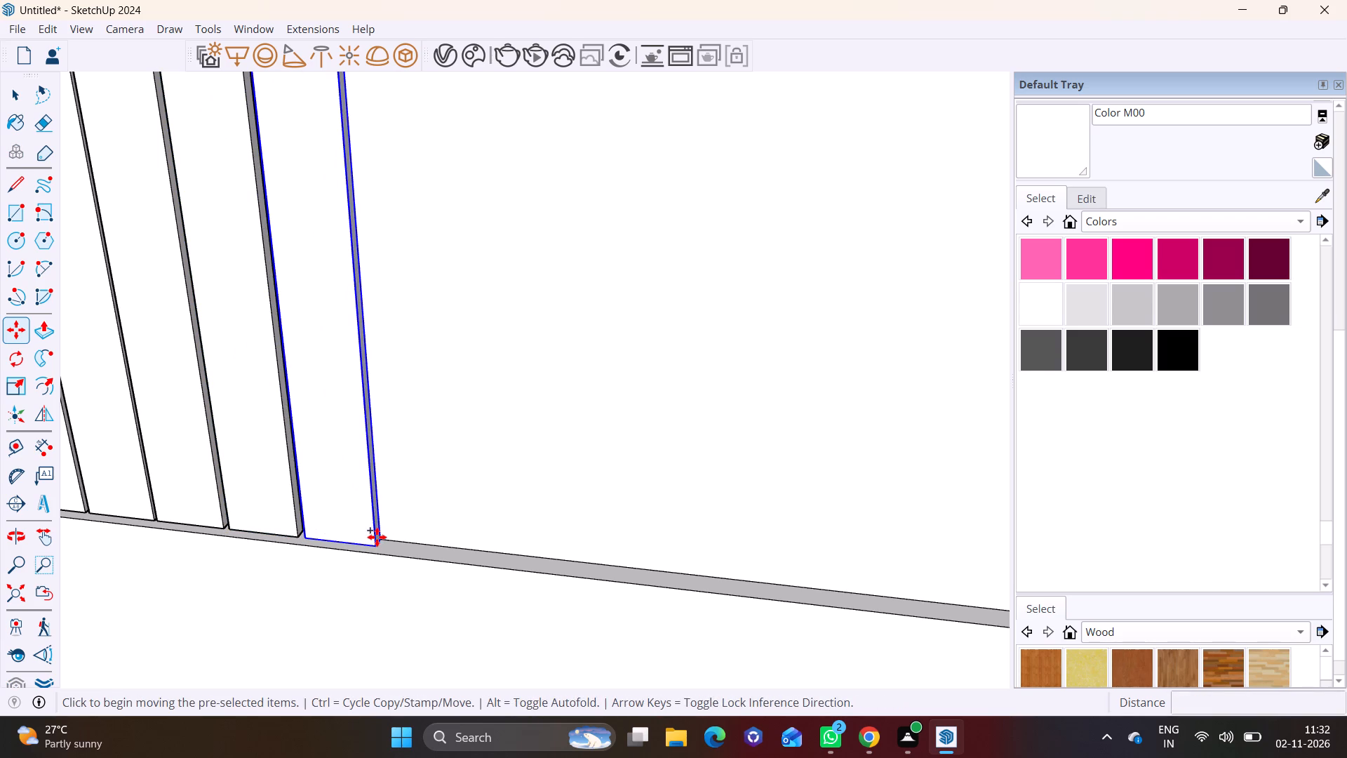
{"action": "left_click", "coordinate": [460, 548]}
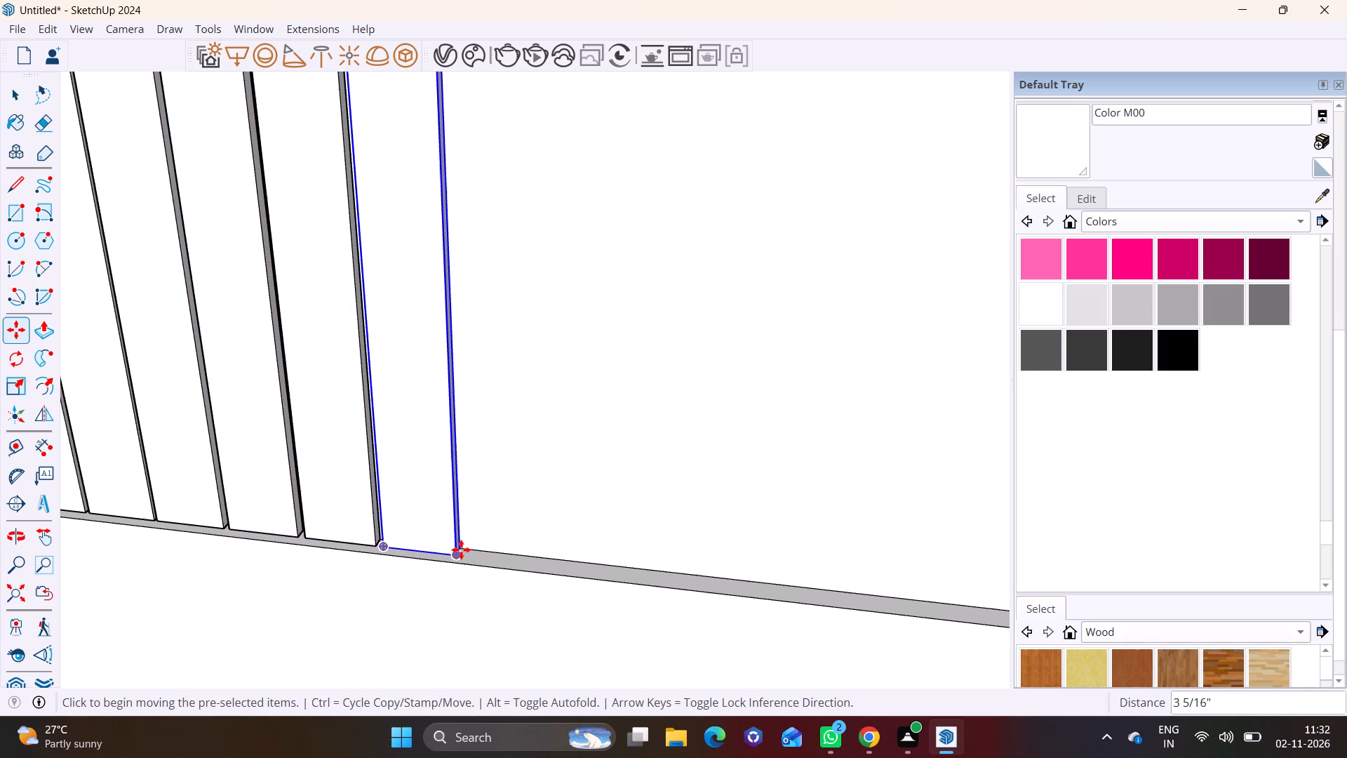
{"action": "left_click", "coordinate": [461, 550]}
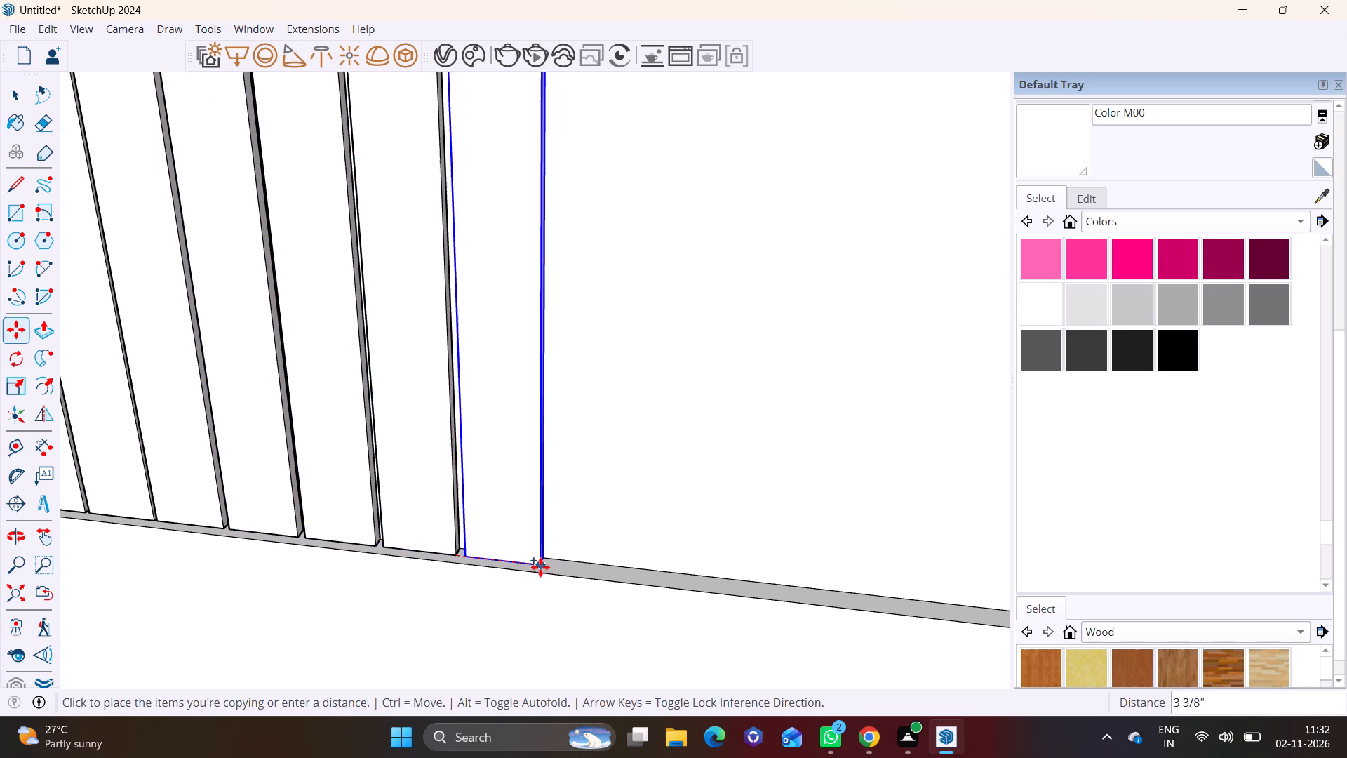
{"action": "left_click", "coordinate": [539, 566]}
{"action": "key", "text": "space"}
{"action": "left_click", "coordinate": [441, 582]}
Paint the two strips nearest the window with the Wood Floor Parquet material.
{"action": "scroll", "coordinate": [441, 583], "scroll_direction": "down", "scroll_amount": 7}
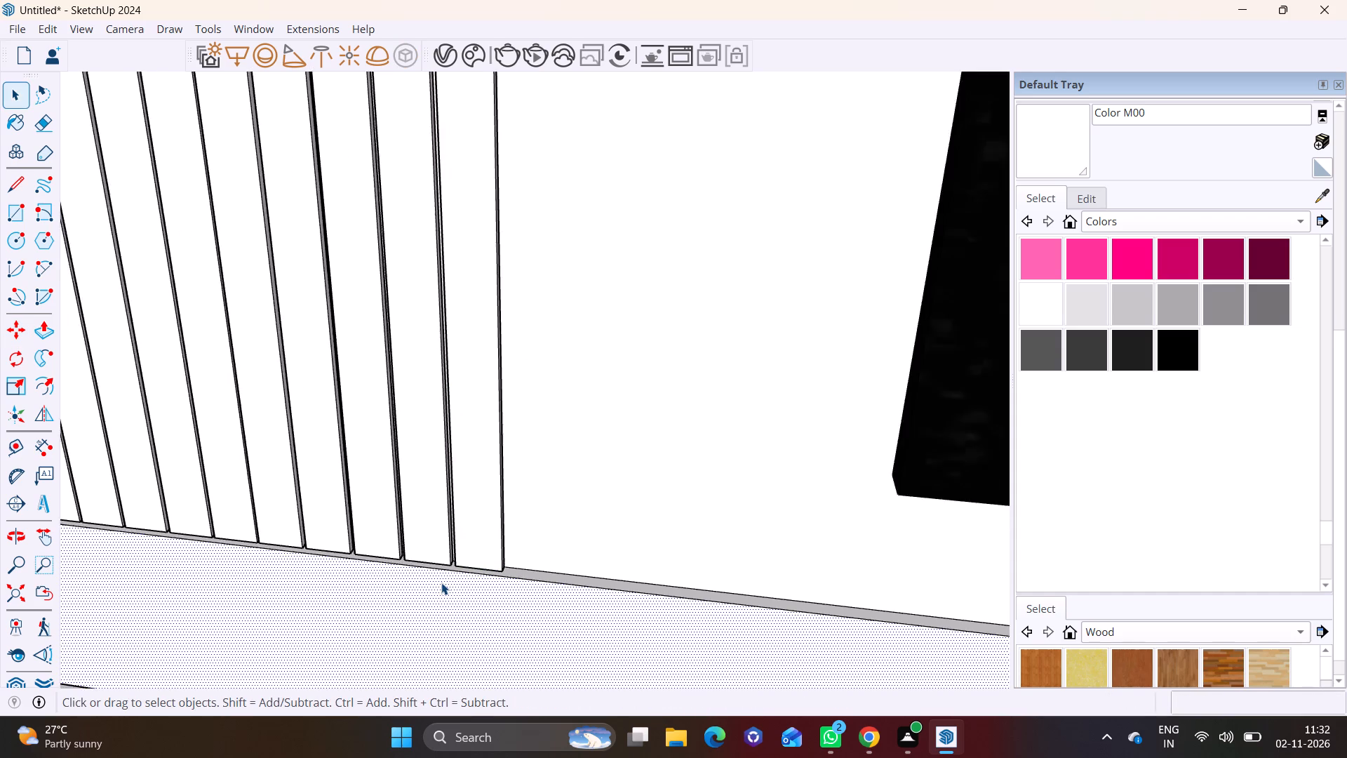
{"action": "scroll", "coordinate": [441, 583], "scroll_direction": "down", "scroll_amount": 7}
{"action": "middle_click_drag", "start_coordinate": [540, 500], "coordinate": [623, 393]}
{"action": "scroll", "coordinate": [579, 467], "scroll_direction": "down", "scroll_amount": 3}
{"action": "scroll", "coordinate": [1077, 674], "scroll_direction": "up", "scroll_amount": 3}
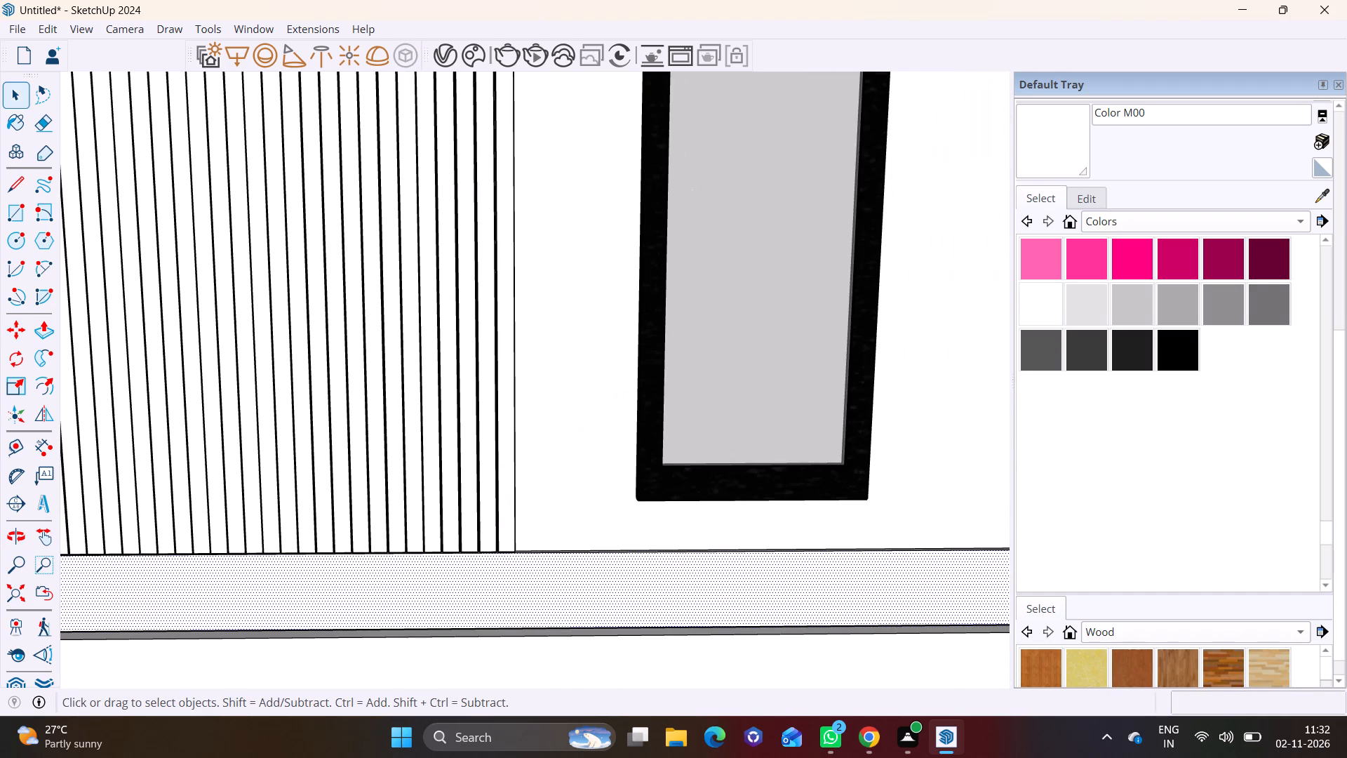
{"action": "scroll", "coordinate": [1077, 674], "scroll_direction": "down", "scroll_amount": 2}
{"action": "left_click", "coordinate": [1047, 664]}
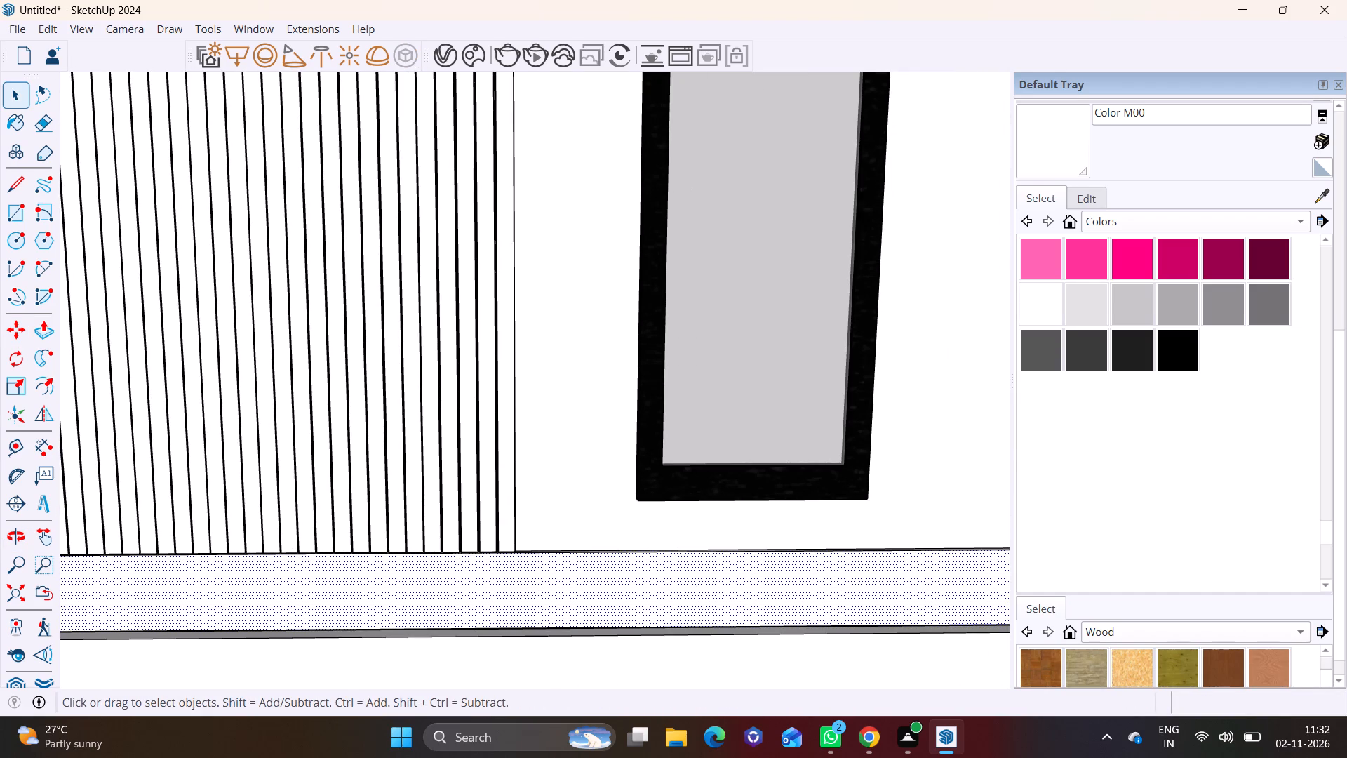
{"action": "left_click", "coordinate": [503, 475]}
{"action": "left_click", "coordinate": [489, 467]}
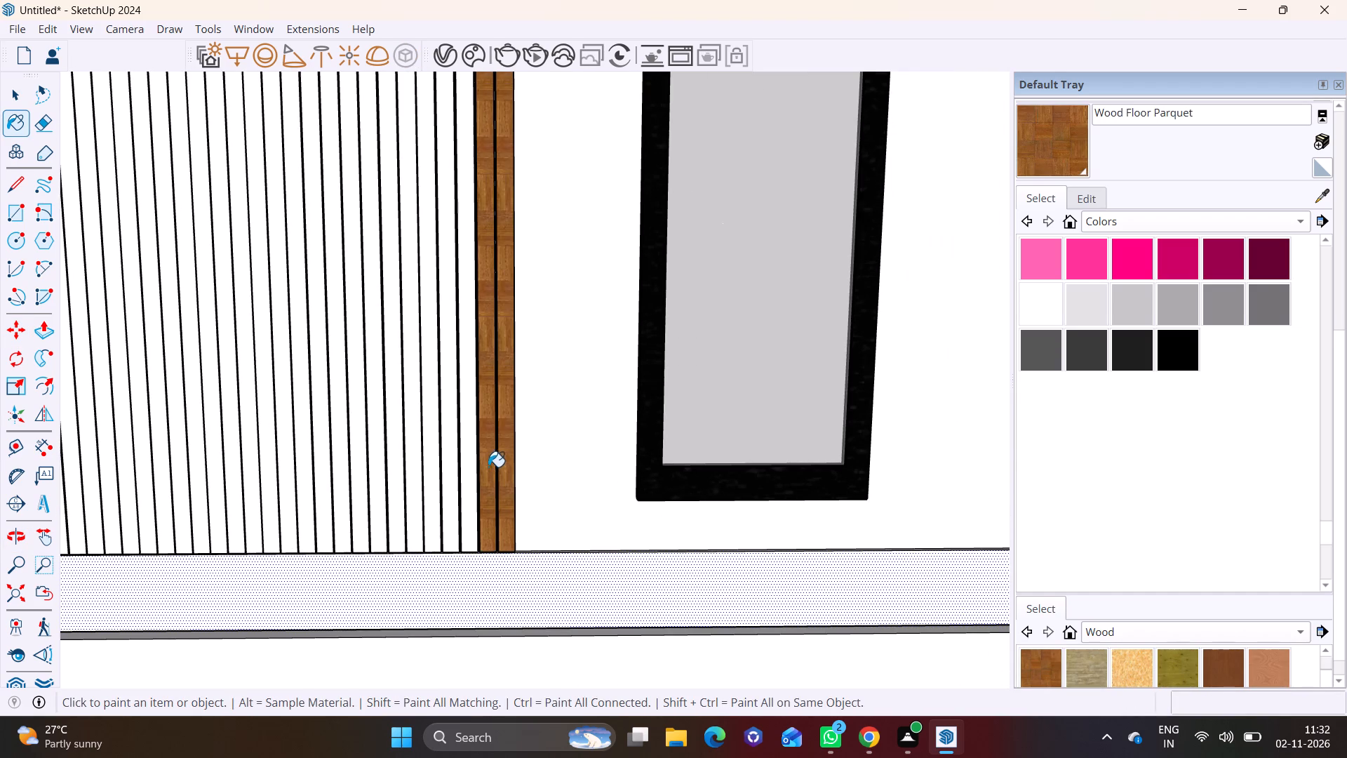
Paint the eleven strips nearest the window, starting from the window end, with Wood Cherry Original.
{"action": "scroll", "coordinate": [1050, 657], "scroll_direction": "up", "scroll_amount": 3}
{"action": "left_click", "coordinate": [1146, 667]}
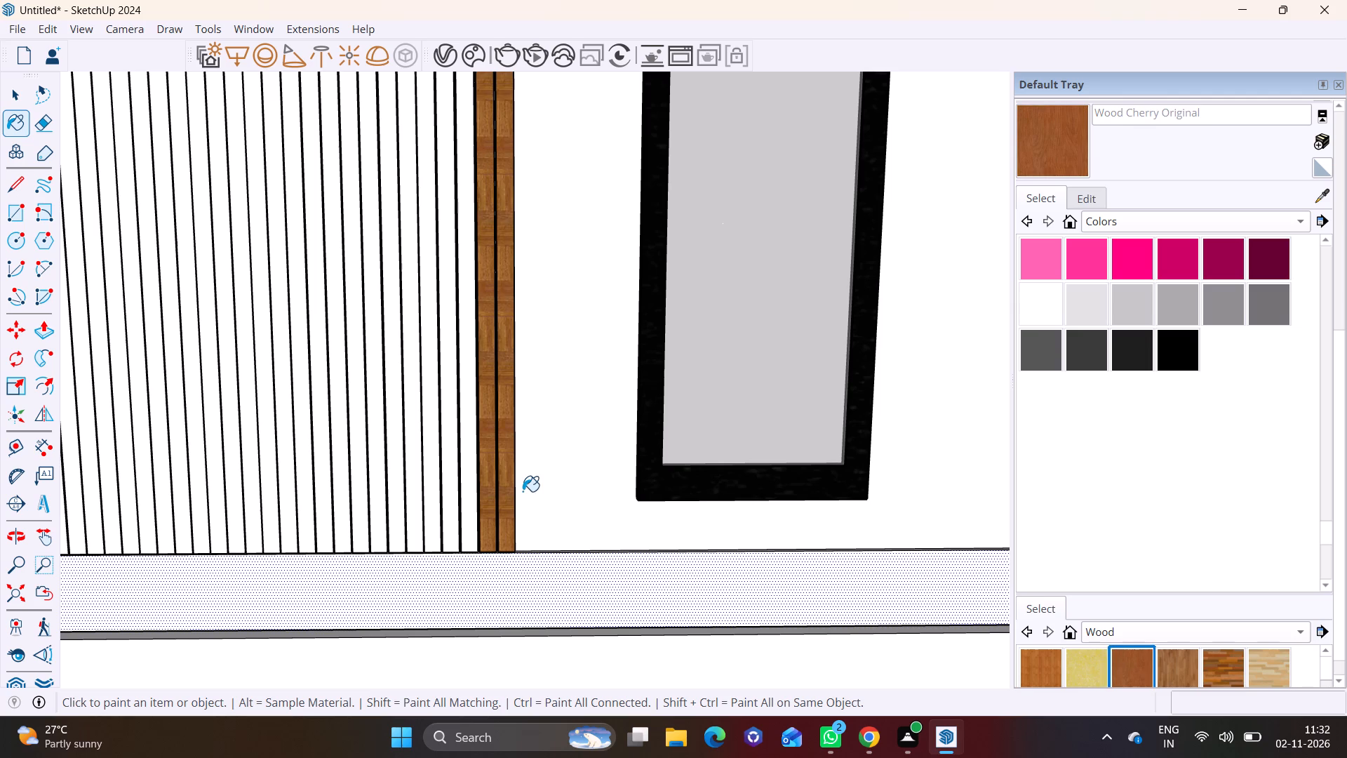
{"action": "left_click", "coordinate": [509, 477]}
{"action": "left_click", "coordinate": [489, 472]}
{"action": "left_click", "coordinate": [471, 465]}
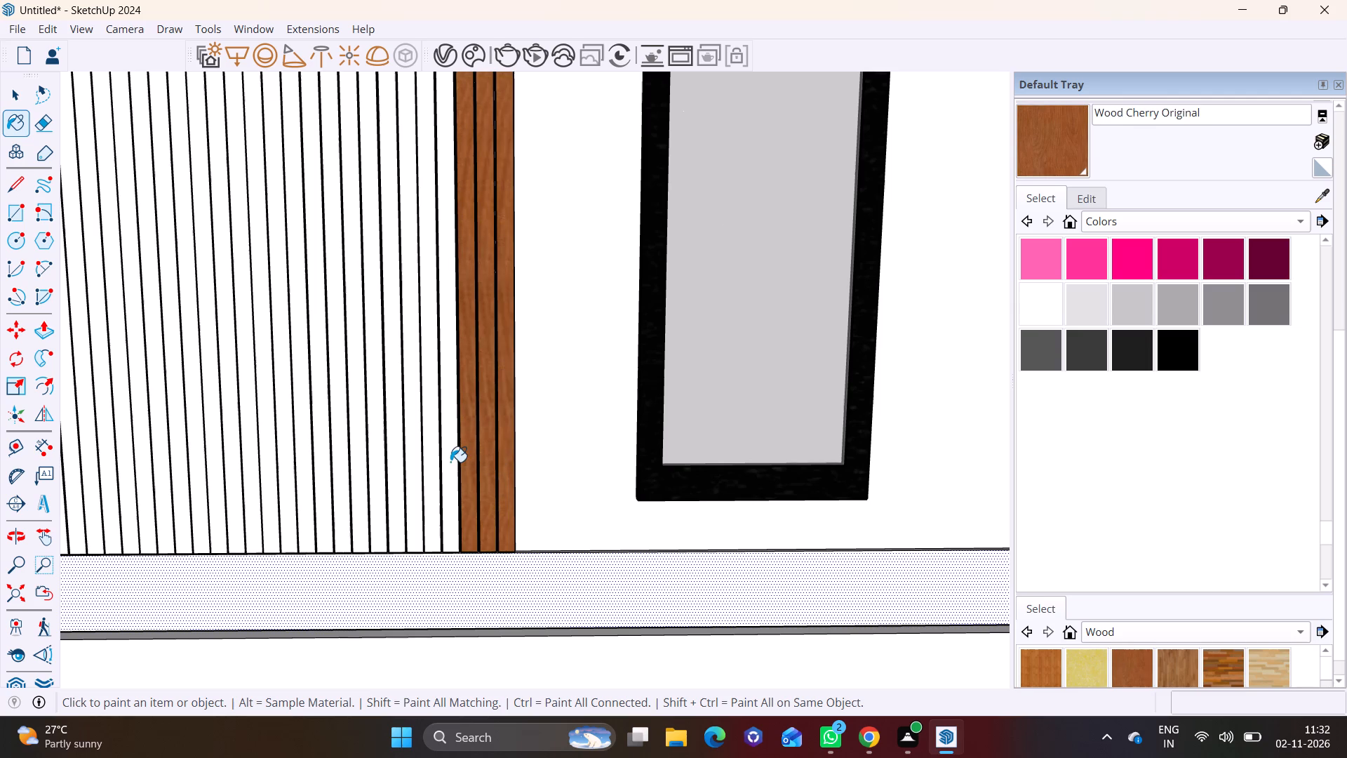
{"action": "left_click", "coordinate": [451, 462]}
{"action": "left_click", "coordinate": [435, 465]}
{"action": "left_click", "coordinate": [420, 467]}
{"action": "left_click", "coordinate": [398, 470]}
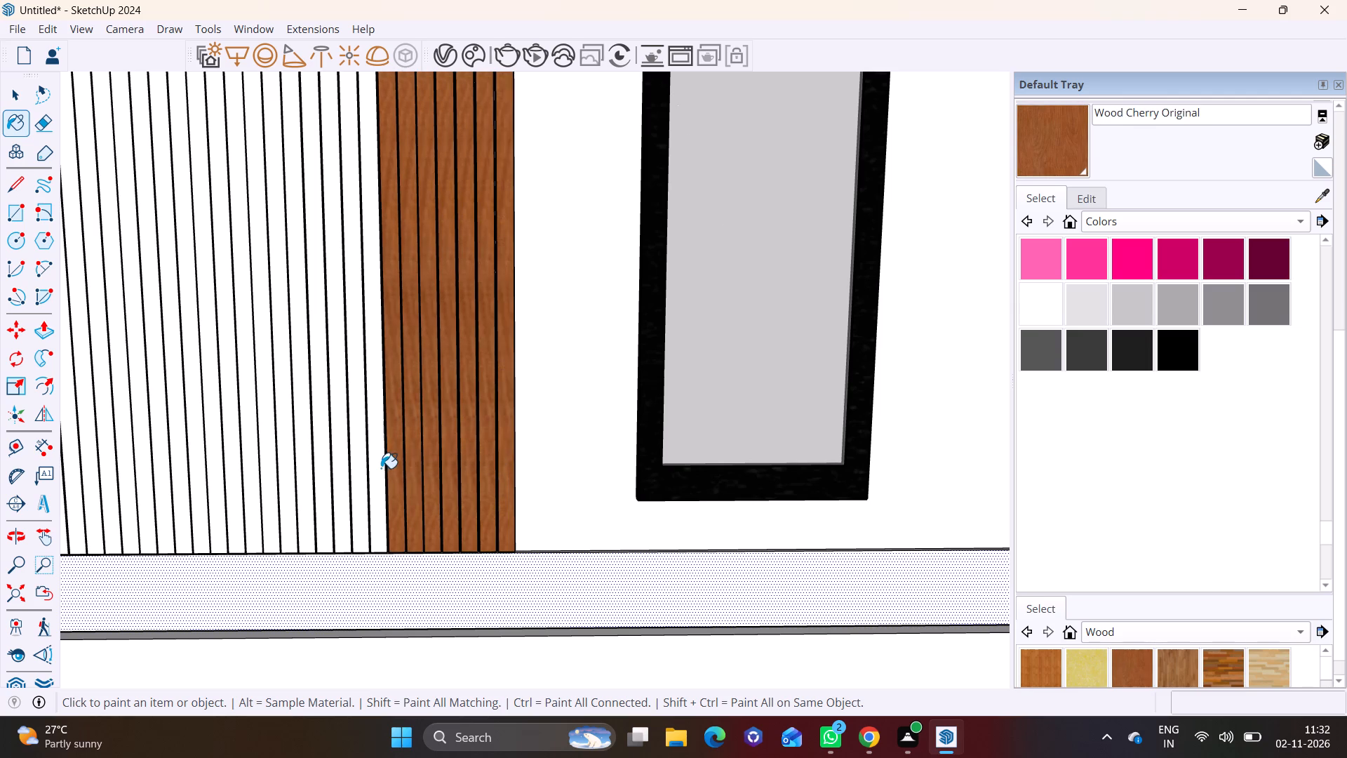
{"action": "left_click", "coordinate": [381, 468]}
{"action": "left_click", "coordinate": [360, 467]}
{"action": "left_click", "coordinate": [339, 467]}
{"action": "left_click", "coordinate": [321, 467]}
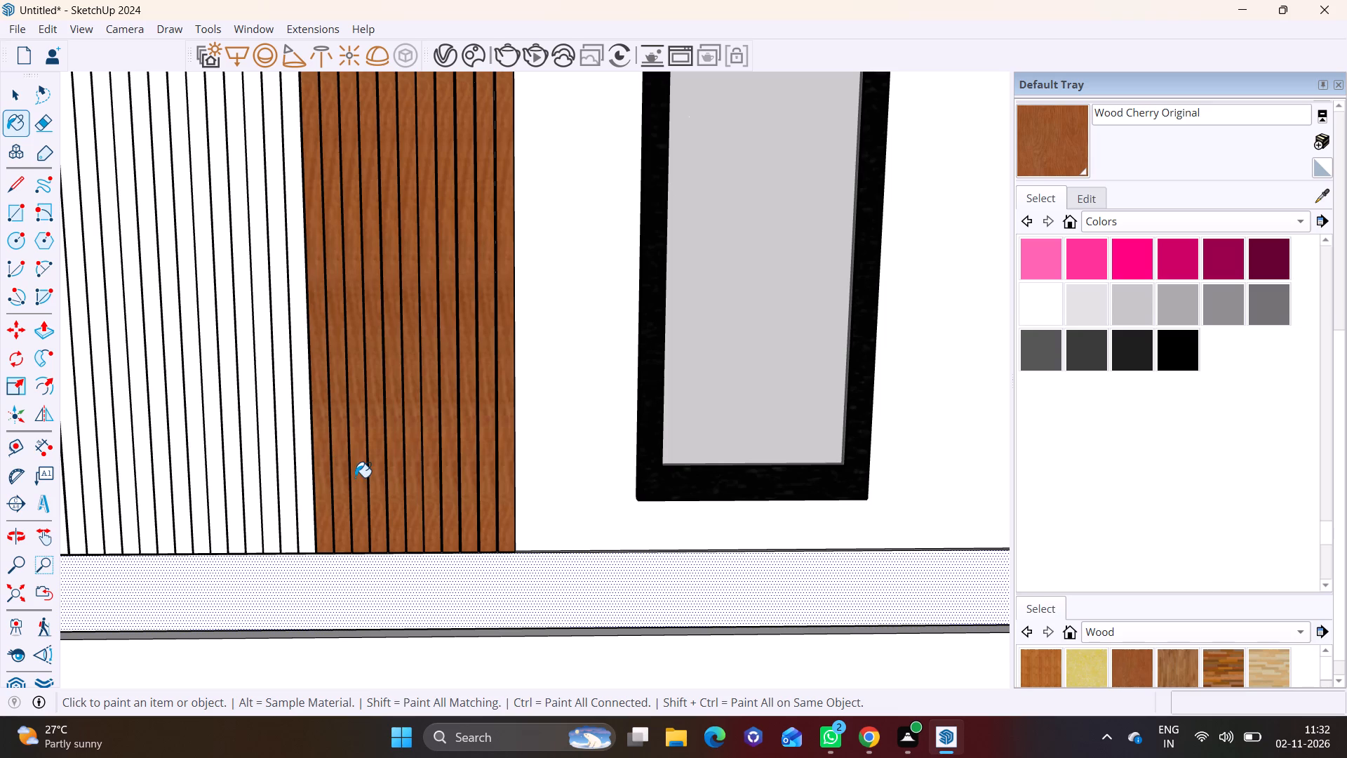
Paint the unpainted strips in the middle of the row with Wood Cherry Original until they meet the painted group.
{"action": "left_click", "coordinate": [82, 461]}
{"action": "left_click", "coordinate": [104, 453]}
{"action": "left_click", "coordinate": [116, 444]}
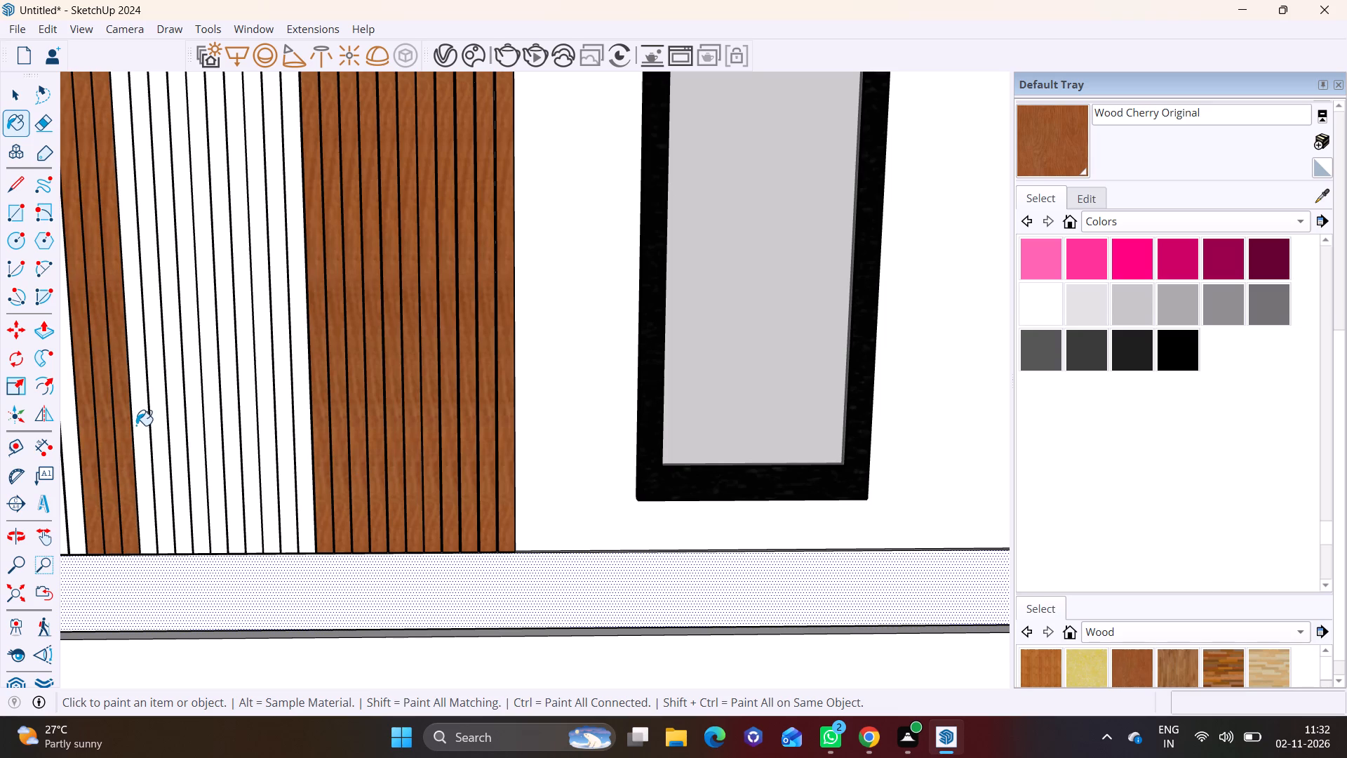
{"action": "left_click", "coordinate": [136, 425]}
{"action": "left_click", "coordinate": [152, 418]}
{"action": "left_click", "coordinate": [167, 412]}
{"action": "left_click", "coordinate": [190, 406]}
{"action": "left_click", "coordinate": [206, 404]}
{"action": "left_click", "coordinate": [234, 399]}
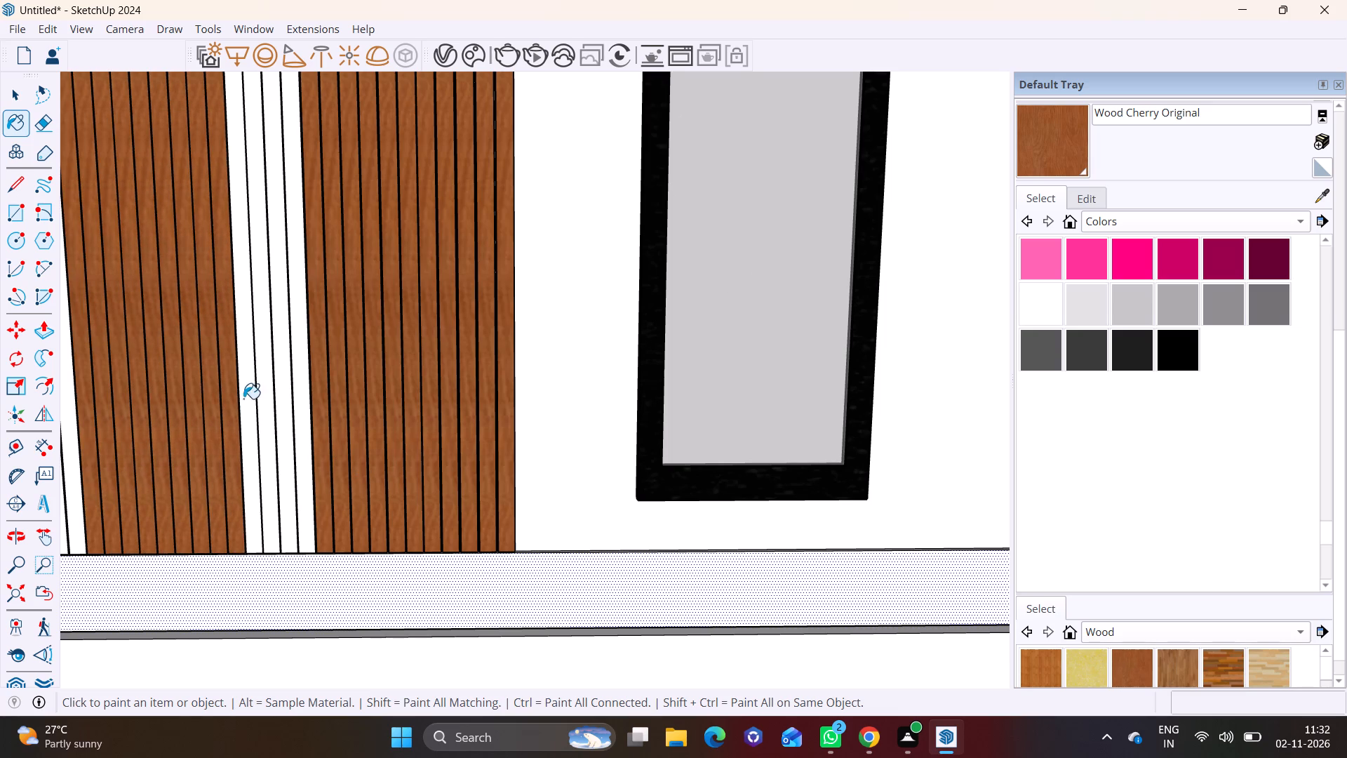
{"action": "left_click", "coordinate": [246, 399]}
{"action": "left_click", "coordinate": [257, 394]}
{"action": "left_click", "coordinate": [271, 390]}
{"action": "left_click", "coordinate": [296, 383]}
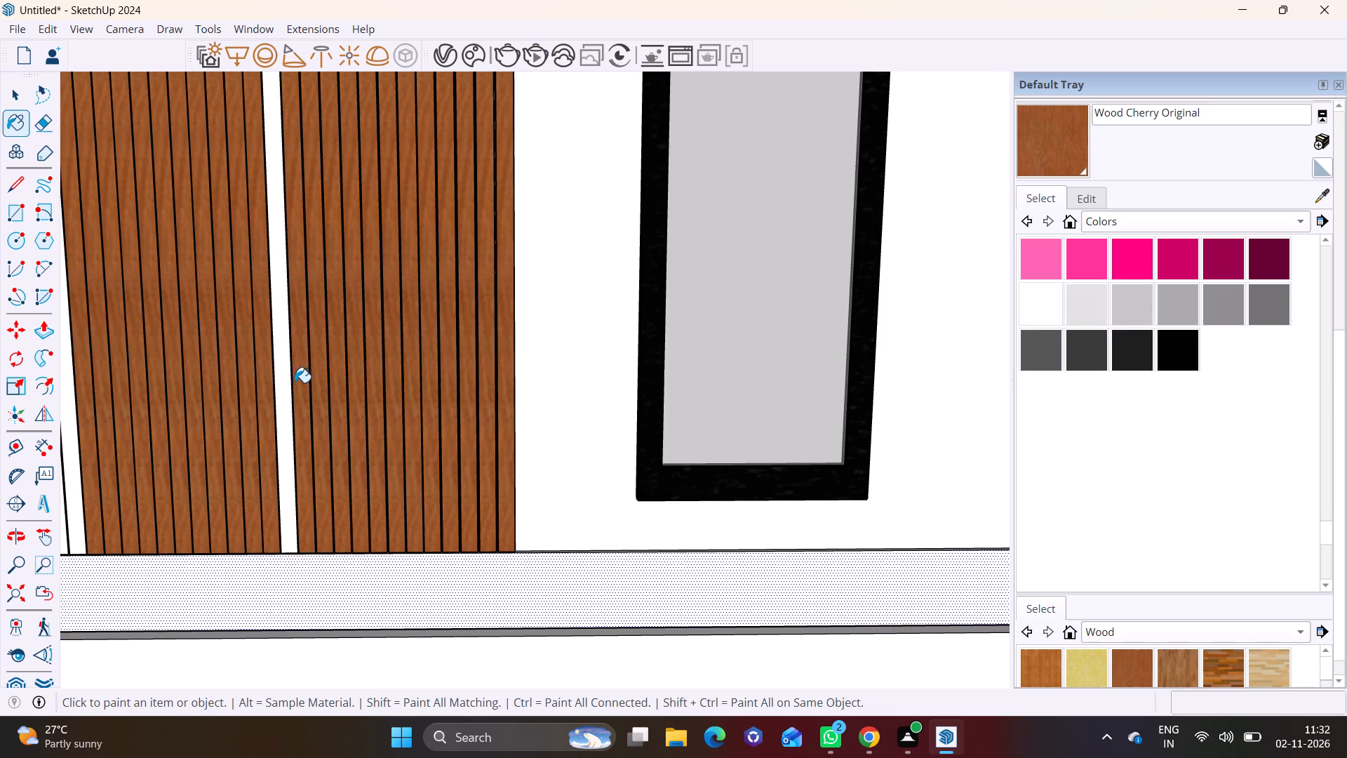
{"action": "left_click", "coordinate": [289, 383]}
Paint the last six white strips at the wall's outer corner with Wood Cherry Original and finish painting.
{"action": "scroll", "coordinate": [249, 392], "scroll_direction": "down", "scroll_amount": 3}
{"action": "middle_click_drag", "start_coordinate": [226, 406], "coordinate": [760, 406], "text": "shift"}
{"action": "scroll", "coordinate": [635, 437], "scroll_direction": "up", "scroll_amount": 3}
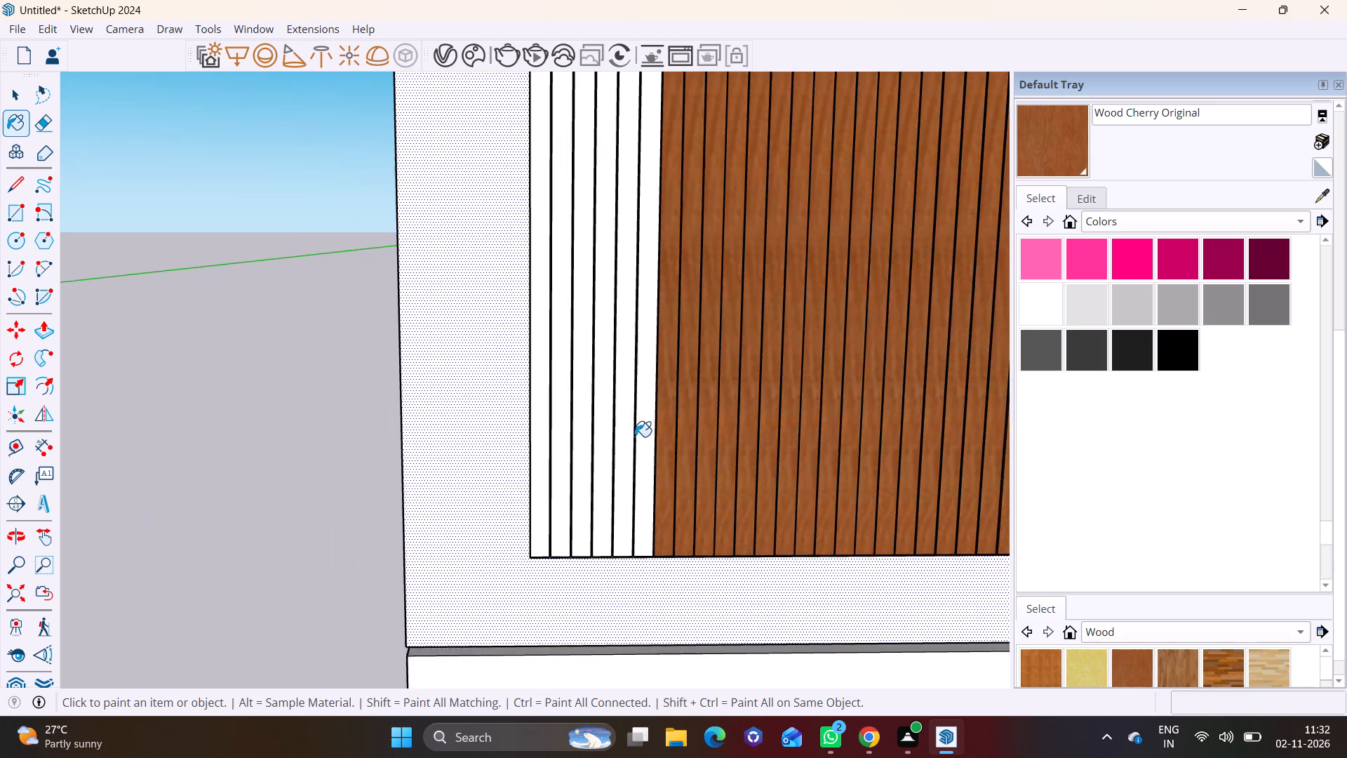
{"action": "scroll", "coordinate": [635, 437], "scroll_direction": "up", "scroll_amount": 6}
{"action": "left_click", "coordinate": [499, 510]}
{"action": "left_click", "coordinate": [540, 506]}
{"action": "left_click", "coordinate": [555, 503]}
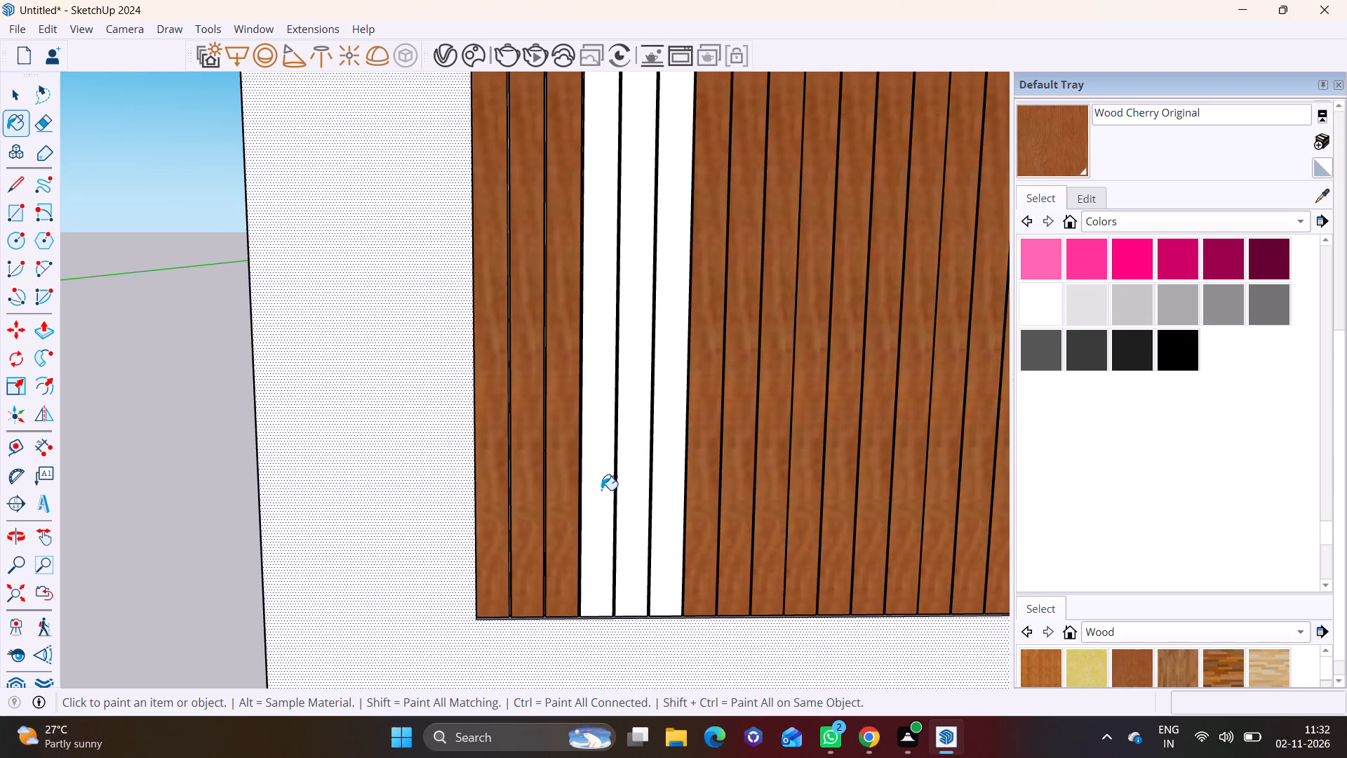
{"action": "left_click", "coordinate": [607, 486]}
{"action": "left_click", "coordinate": [639, 477]}
{"action": "left_click", "coordinate": [681, 470]}
{"action": "key", "text": "space"}
{"action": "left_click", "coordinate": [211, 499]}
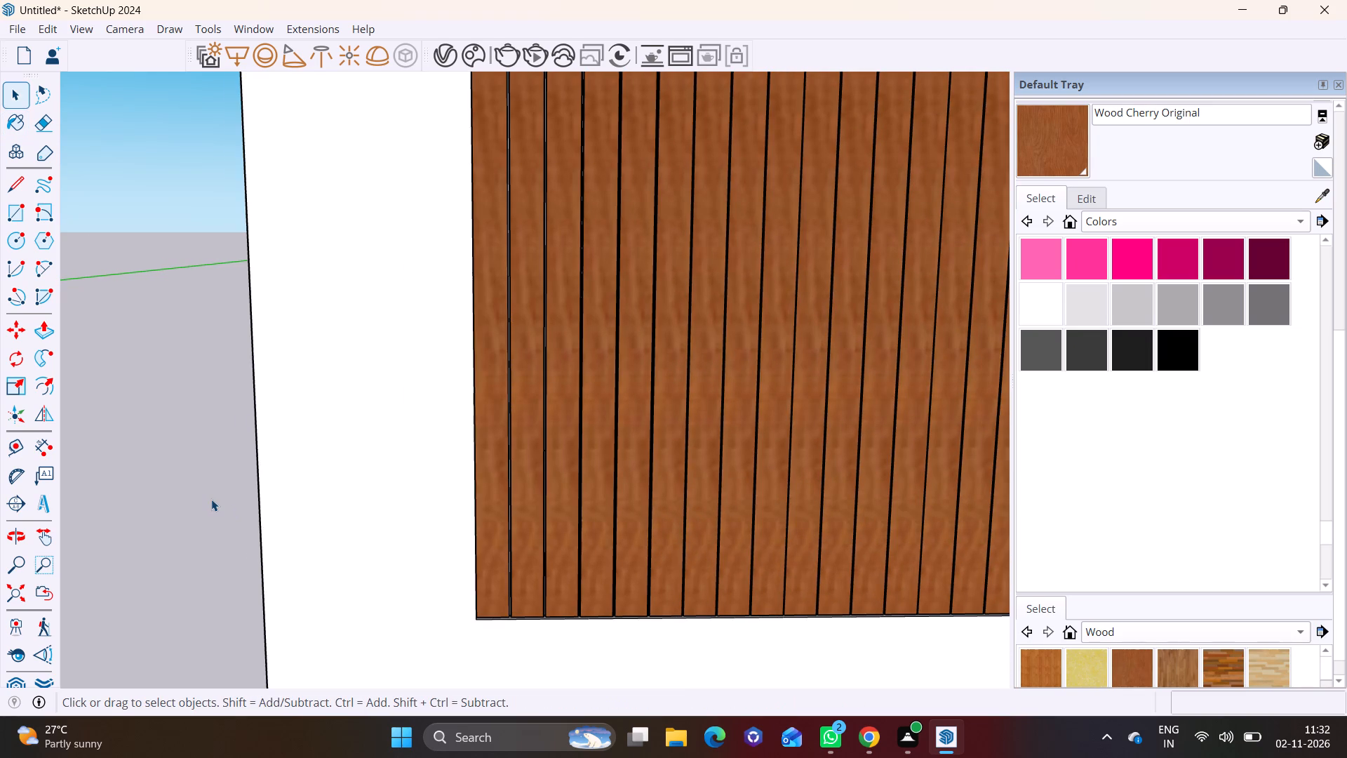
Draw a 1" line across the narrow recess side face just above the top of the cladding.
{"action": "scroll", "coordinate": [211, 499], "scroll_direction": "down", "scroll_amount": 13}
{"action": "middle_click_drag", "start_coordinate": [266, 504], "coordinate": [196, 457]}
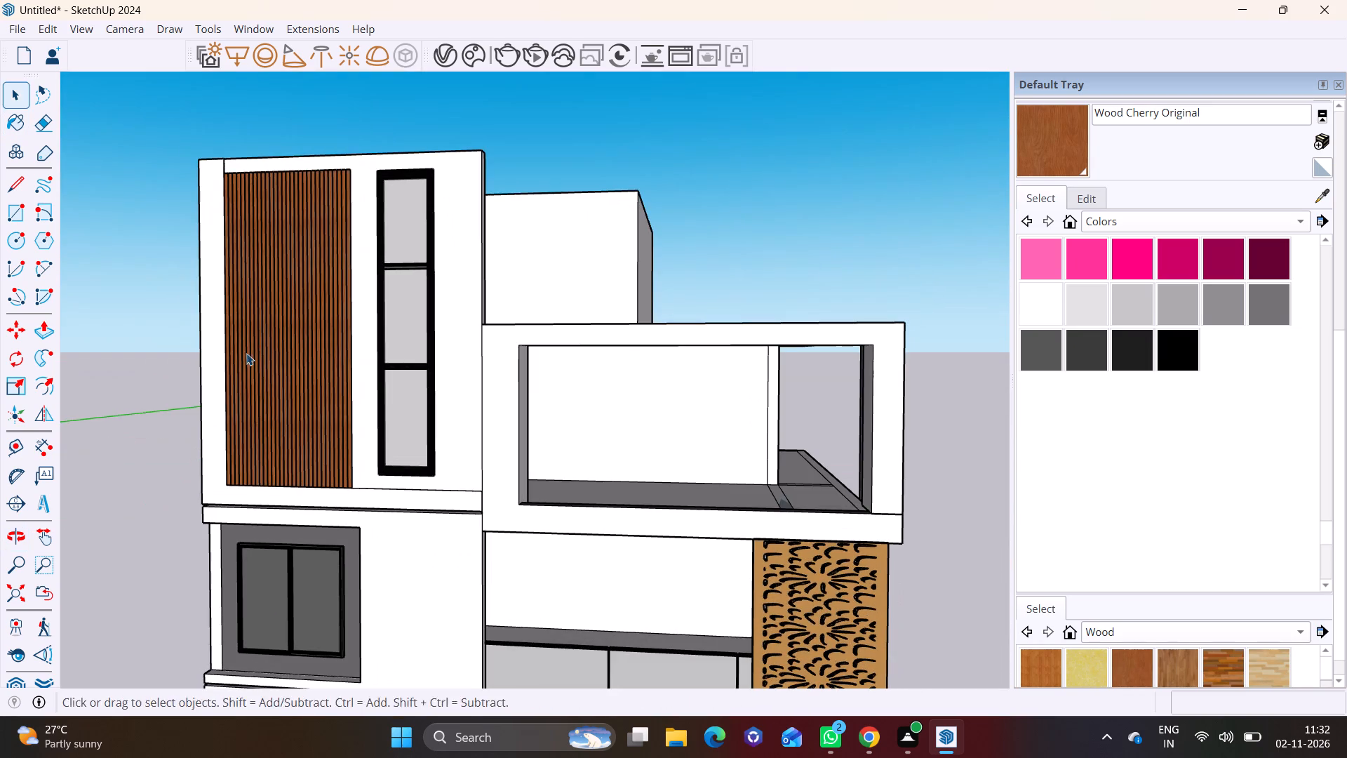
{"action": "middle_click_drag", "start_coordinate": [248, 349], "coordinate": [286, 551], "text": "shift"}
{"action": "scroll", "coordinate": [257, 321], "scroll_direction": "up", "scroll_amount": 8}
{"action": "middle_click_drag", "start_coordinate": [340, 446], "coordinate": [158, 543]}
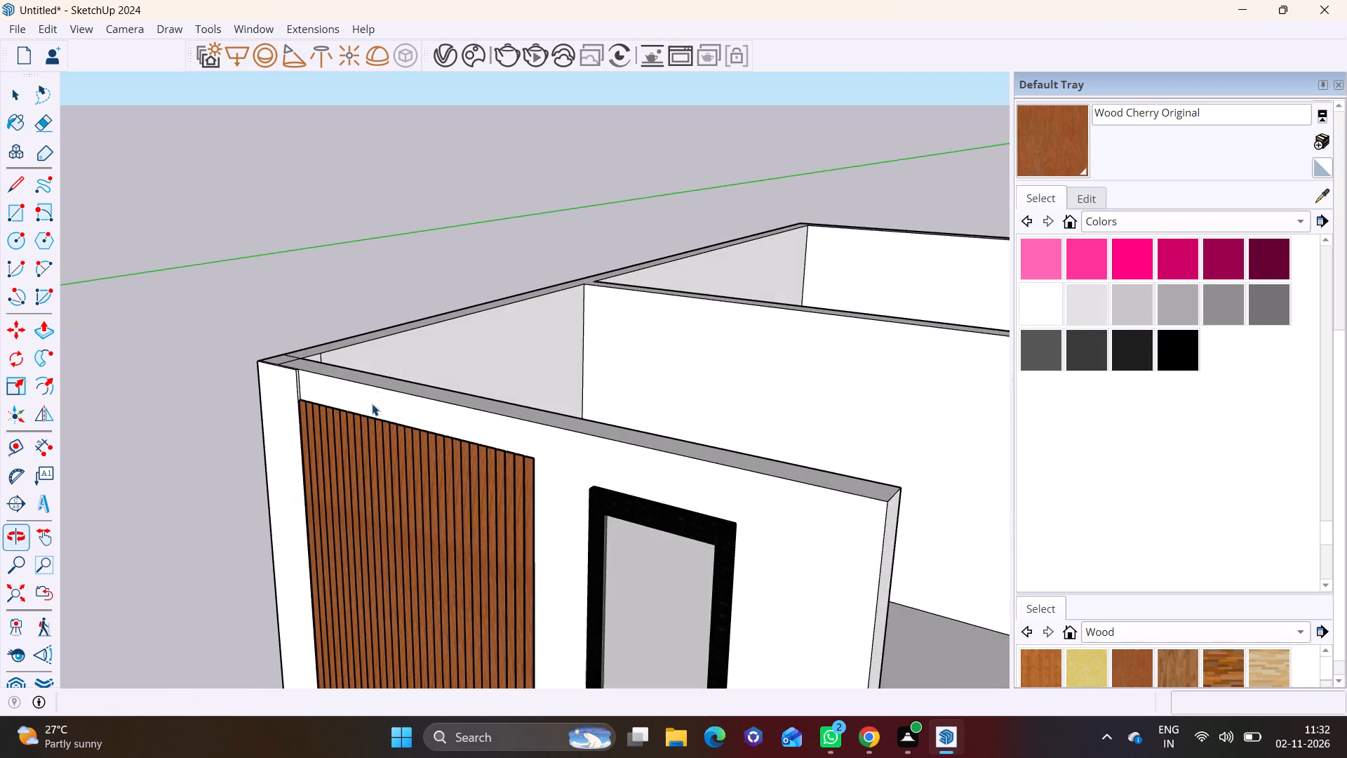
{"action": "scroll", "coordinate": [377, 392], "scroll_direction": "up", "scroll_amount": 11}
{"action": "left_click", "coordinate": [5, 180]}
{"action": "scroll", "coordinate": [382, 347], "scroll_direction": "up", "scroll_amount": 6}
{"action": "left_click", "coordinate": [363, 382]}
{"action": "left_click", "coordinate": [340, 392]}
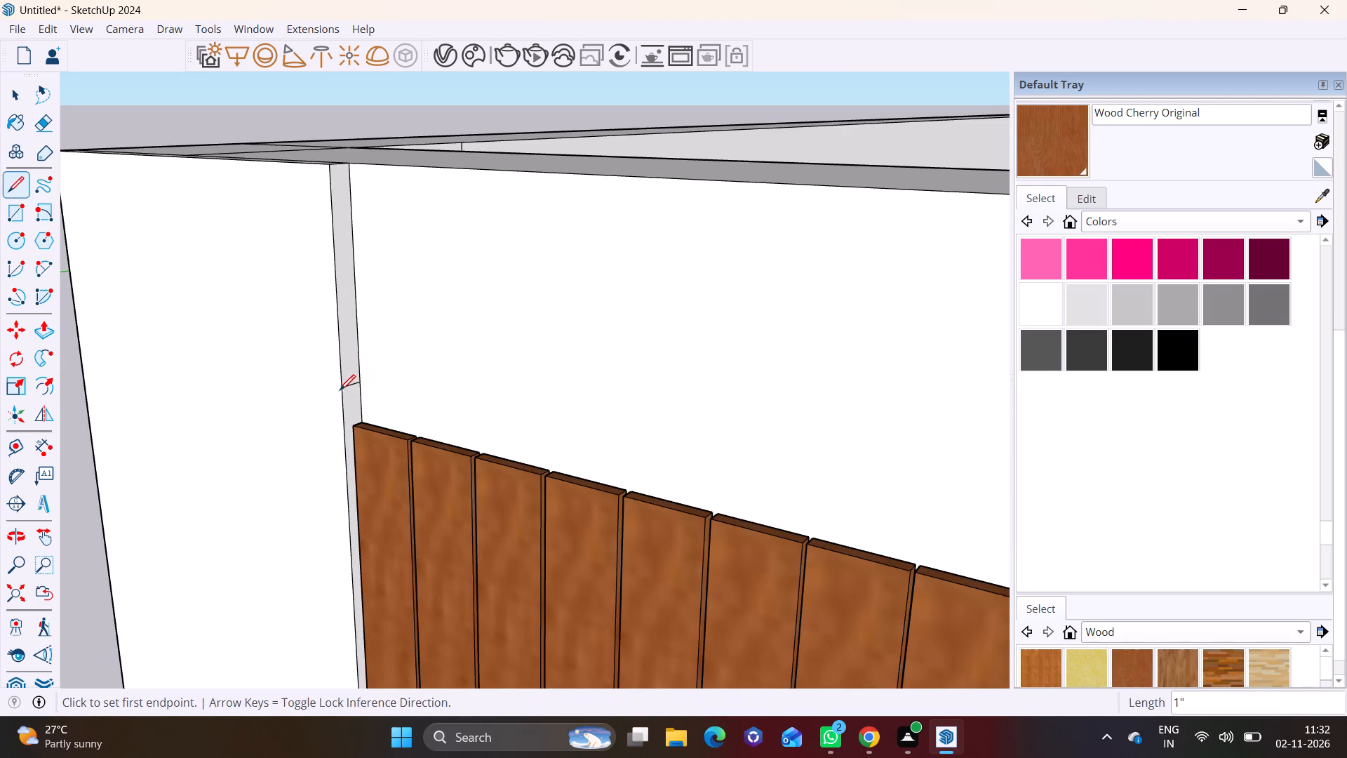
Push/Pull the narrow face above that line along the top of the wall to its far end, about 15' 9 9/16".
{"action": "key", "text": "space"}
{"action": "left_click", "coordinate": [351, 344]}
{"action": "left_click", "coordinate": [43, 337]}
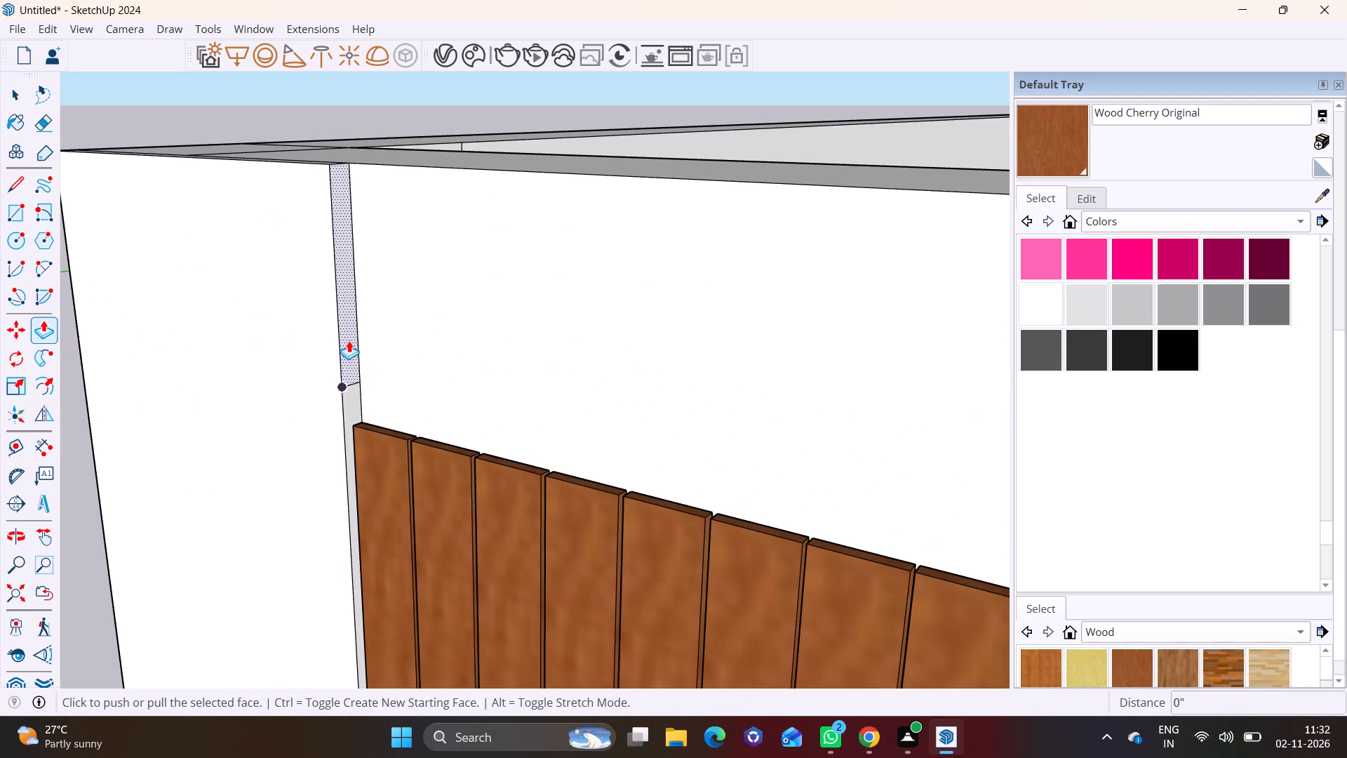
{"action": "left_click", "coordinate": [349, 340]}
{"action": "scroll", "coordinate": [622, 335], "scroll_direction": "down", "scroll_amount": 13}
{"action": "middle_click_drag", "start_coordinate": [865, 367], "coordinate": [780, 359], "text": "shift"}
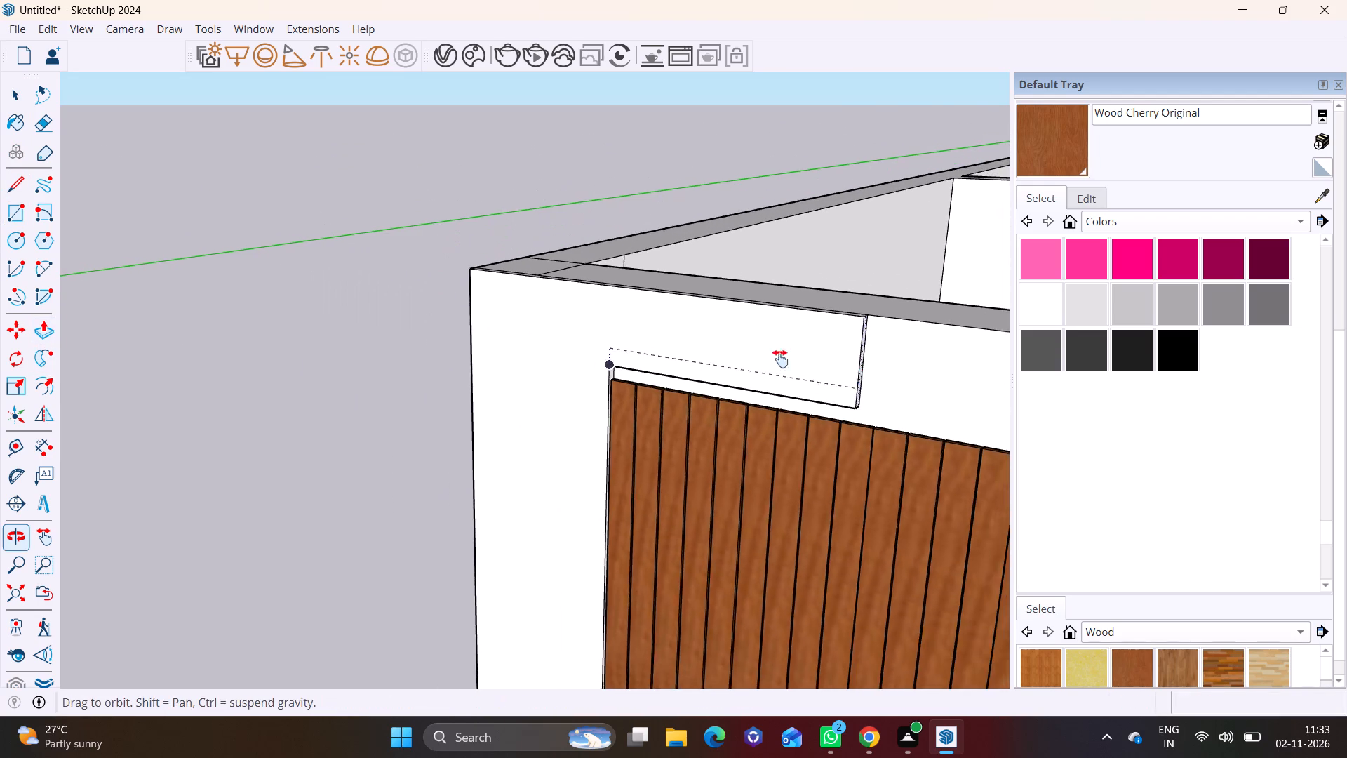
{"action": "middle_click_drag", "start_coordinate": [780, 359], "coordinate": [110, 304], "text": "shift"}
{"action": "scroll", "coordinate": [746, 394], "scroll_direction": "down", "scroll_amount": 9}
{"action": "middle_click_drag", "start_coordinate": [870, 436], "coordinate": [201, 319], "text": "shift"}
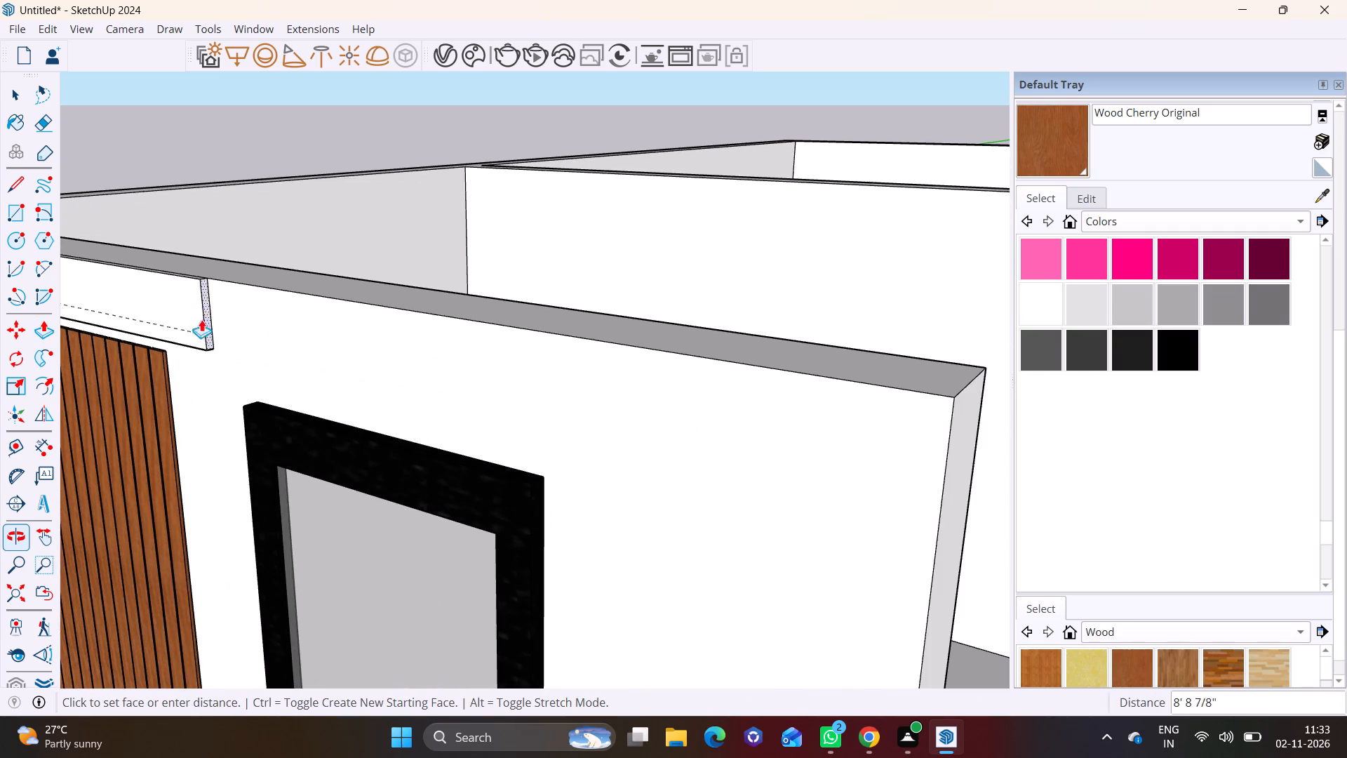
{"action": "scroll", "coordinate": [511, 389], "scroll_direction": "down", "scroll_amount": 2}
{"action": "scroll", "coordinate": [610, 431], "scroll_direction": "down", "scroll_amount": 2}
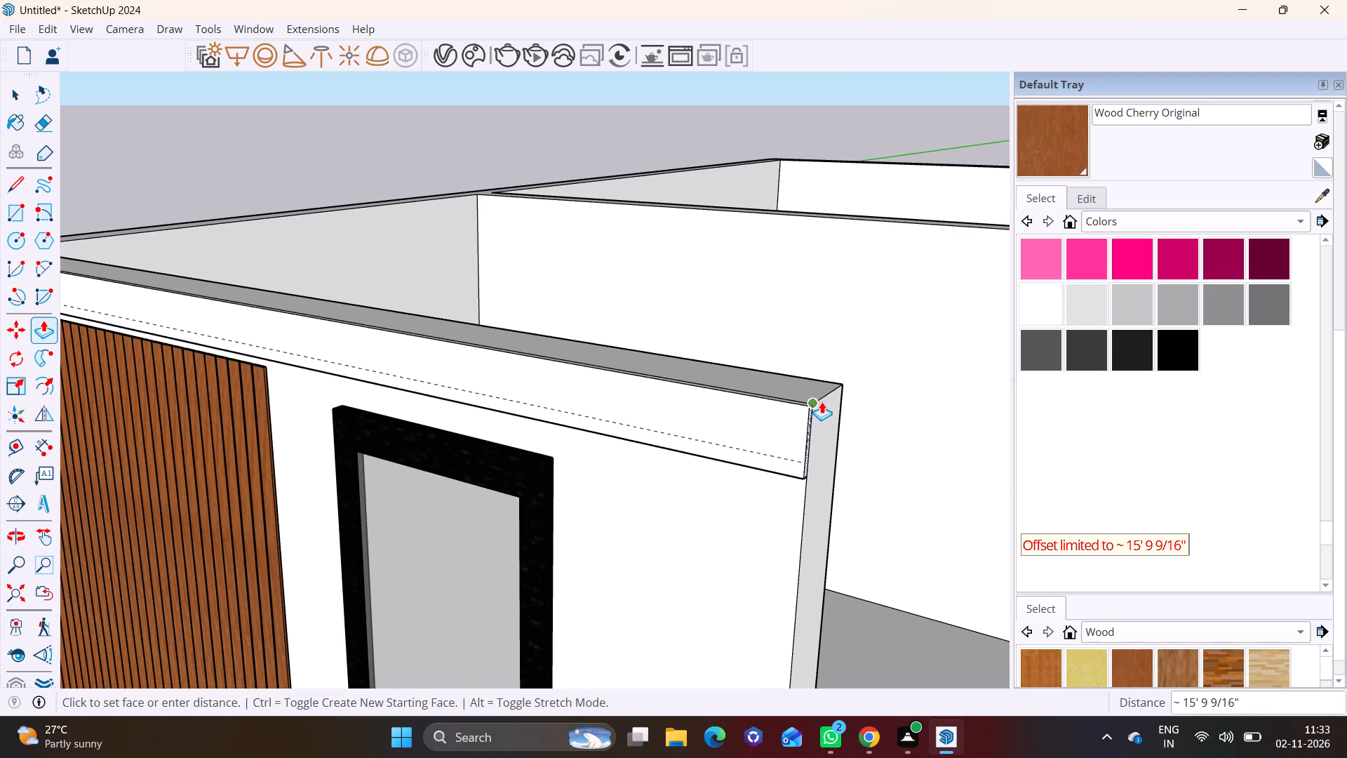
{"action": "left_click", "coordinate": [822, 401]}
Extend the end face of the top band 2 9/16" beyond the wall's end.
{"action": "middle_click_drag", "start_coordinate": [799, 460], "coordinate": [512, 493]}
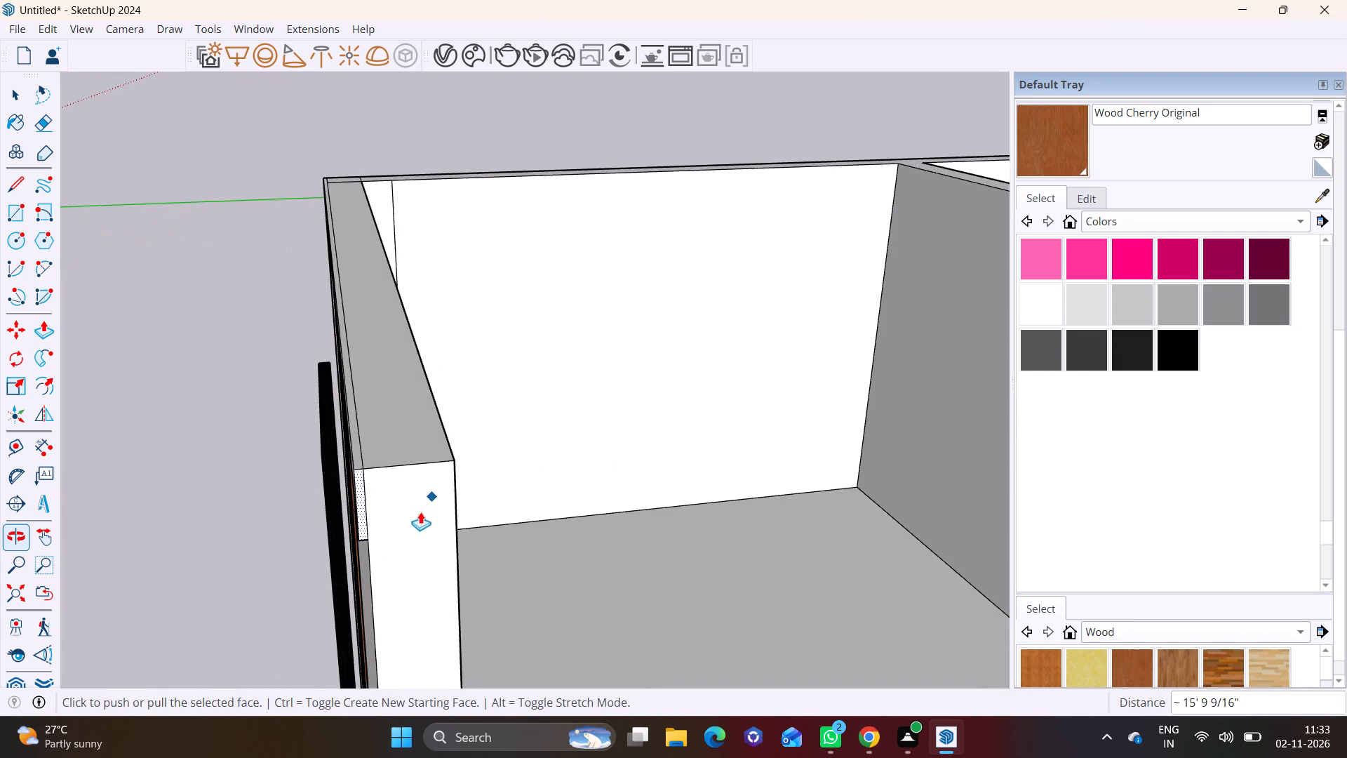
{"action": "scroll", "coordinate": [419, 512], "scroll_direction": "up", "scroll_amount": 4}
{"action": "middle_click_drag", "start_coordinate": [384, 505], "coordinate": [534, 369], "text": "shift"}
{"action": "middle_click_drag", "start_coordinate": [557, 375], "coordinate": [490, 382]}
{"action": "scroll", "coordinate": [445, 376], "scroll_direction": "up", "scroll_amount": 6}
{"action": "left_click", "coordinate": [497, 340]}
{"action": "left_click", "coordinate": [510, 384]}
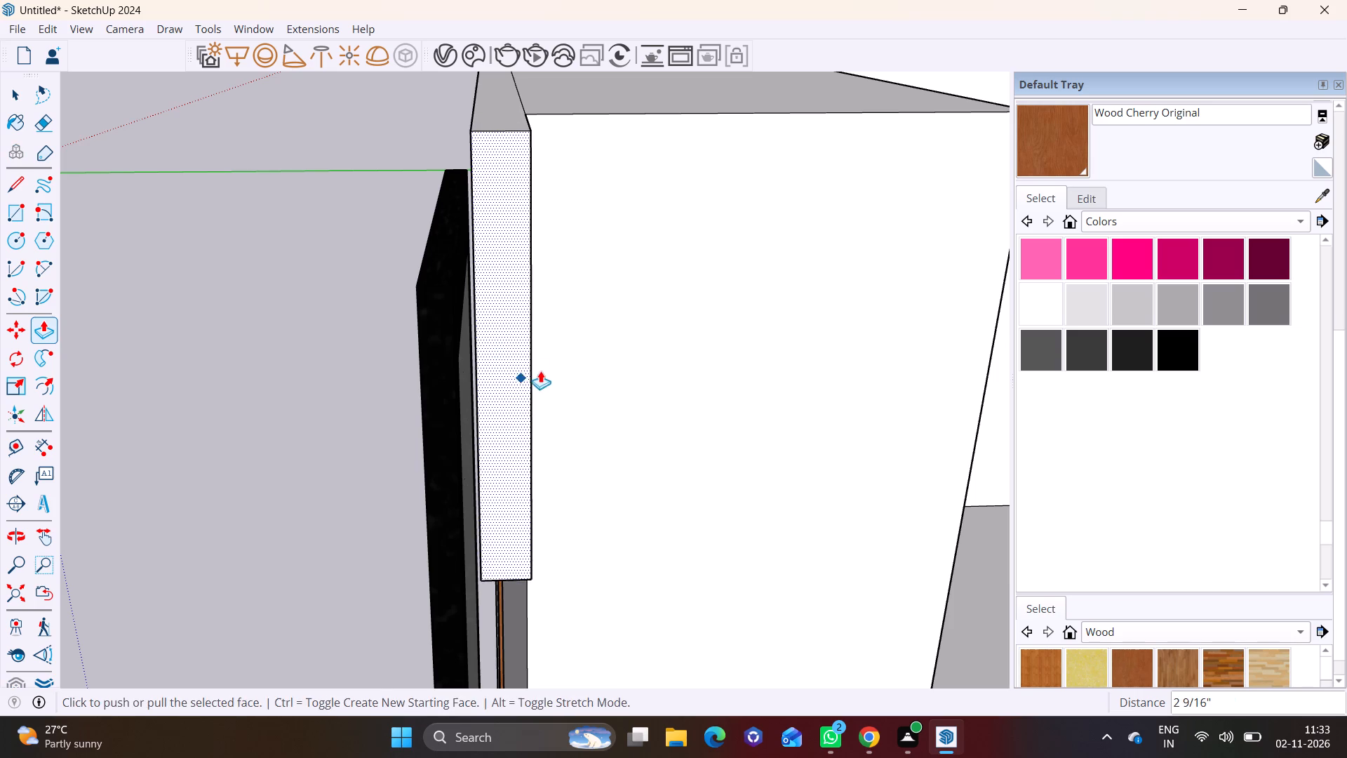
Draw a rectangle about 8 11/16" by 2 9/16" on the back of the band's projecting end.
{"action": "middle_click_drag", "start_coordinate": [544, 368], "coordinate": [121, 361]}
{"action": "middle_click_drag", "start_coordinate": [377, 359], "coordinate": [81, 350], "text": "shift"}
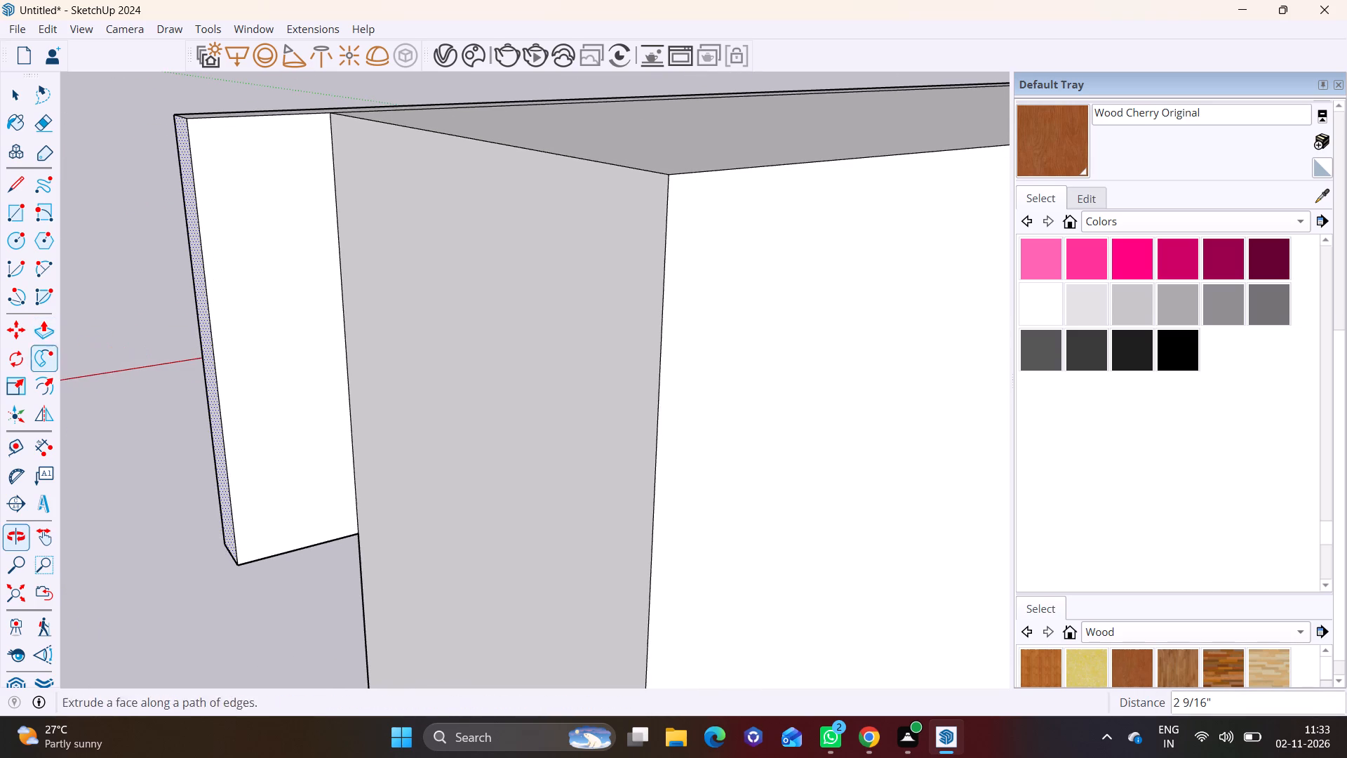
{"action": "left_click", "coordinate": [19, 224]}
{"action": "left_click", "coordinate": [192, 117]}
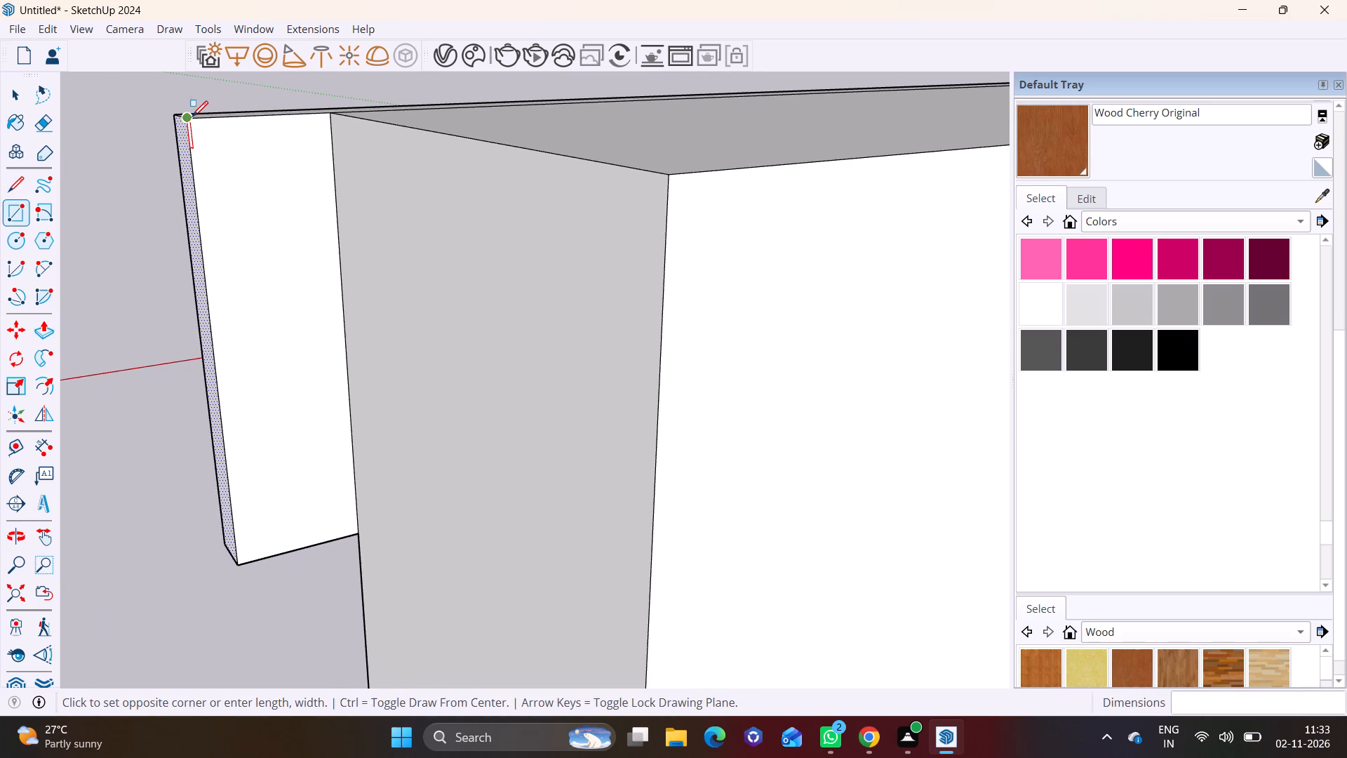
{"action": "left_click", "coordinate": [358, 532]}
{"action": "key", "text": "space"}
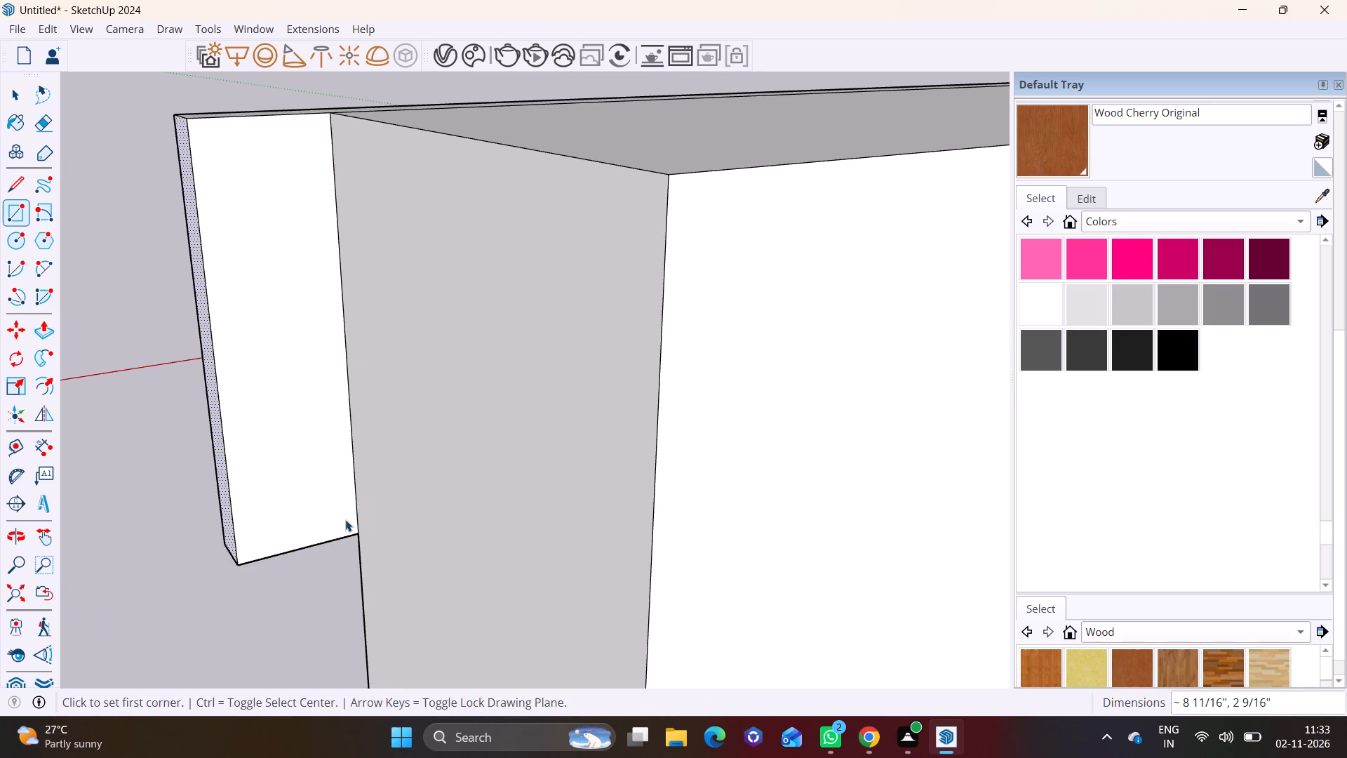
Extrude the rectangle 9 15/16" so the band wraps the wall's end to its inner face.
{"action": "left_click", "coordinate": [304, 468]}
{"action": "left_click", "coordinate": [36, 317]}
{"action": "left_click", "coordinate": [281, 356]}
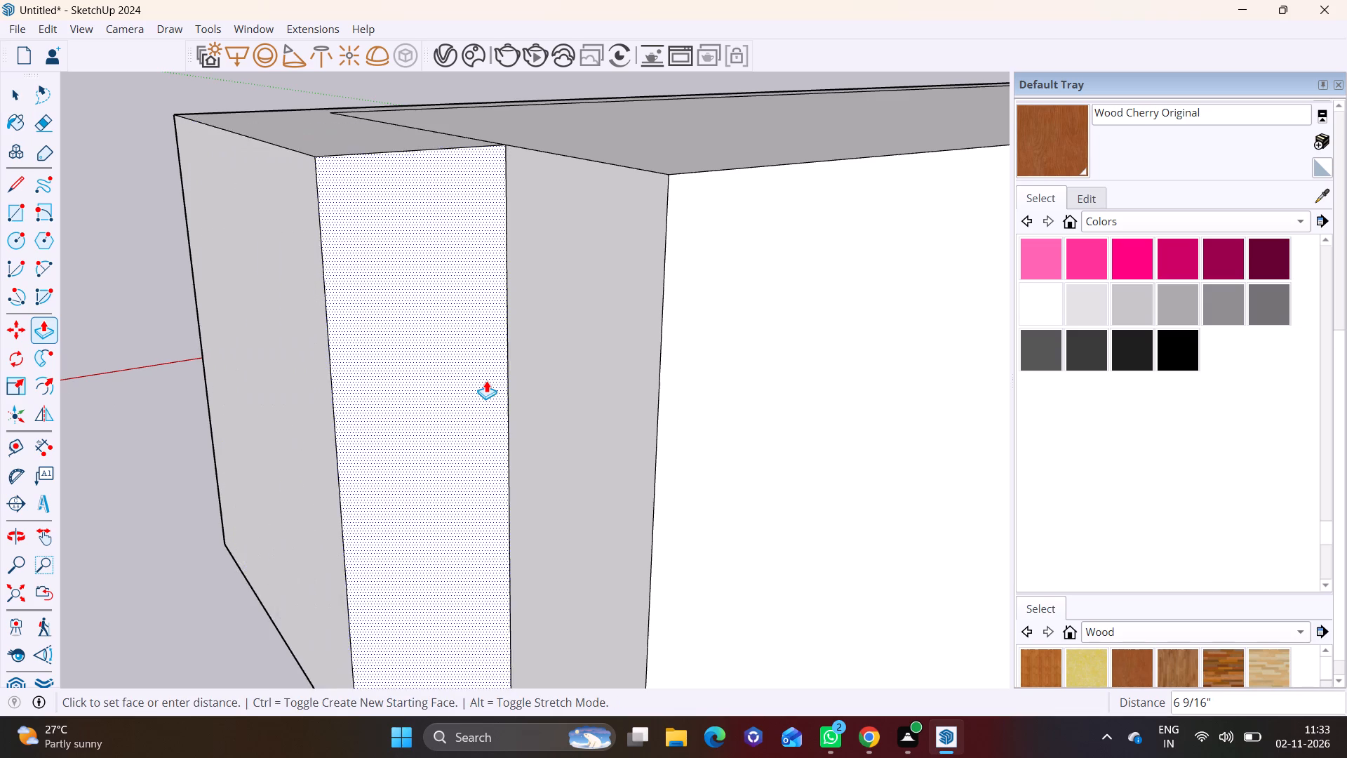
{"action": "scroll", "coordinate": [486, 380], "scroll_direction": "down", "scroll_amount": 13}
{"action": "middle_click_drag", "start_coordinate": [594, 439], "coordinate": [603, 308]}
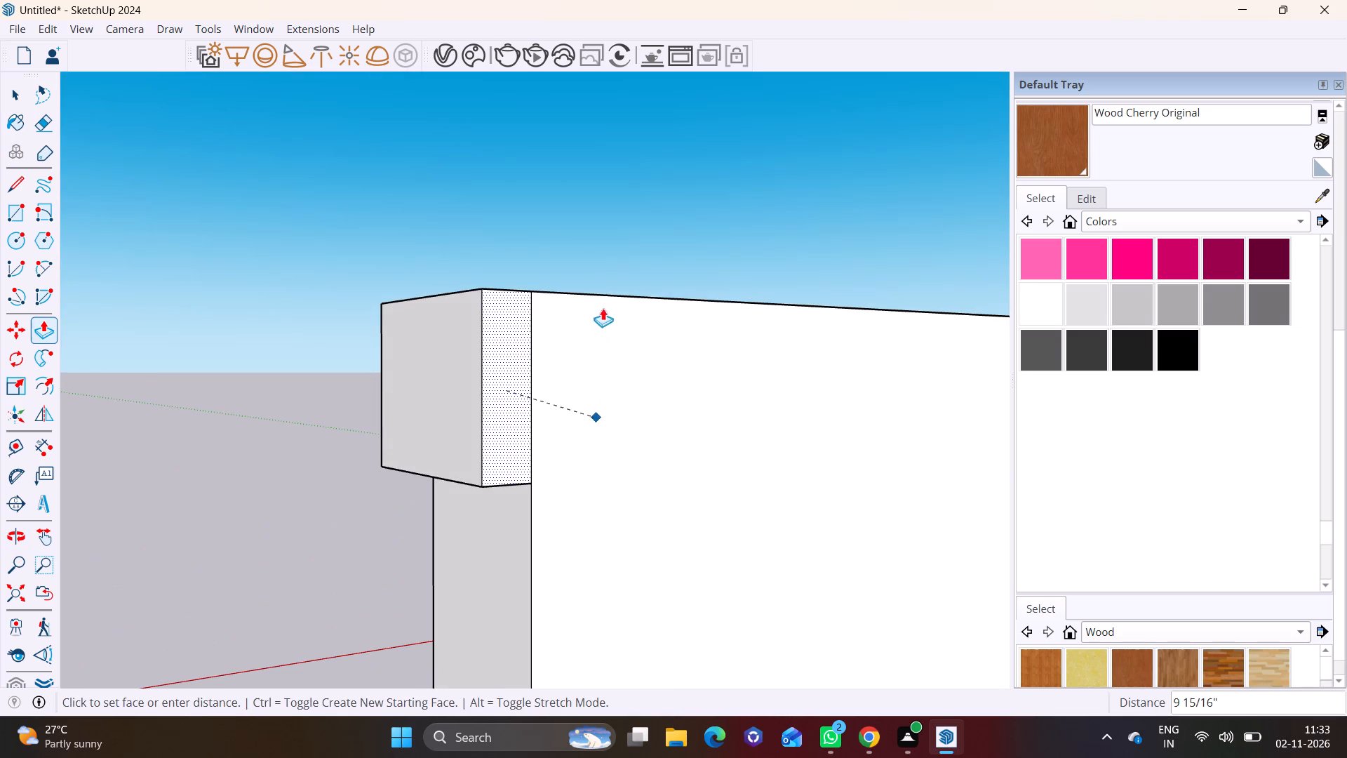
{"action": "left_click", "coordinate": [648, 357]}
Examine the wrapped top band and the surrounding roof-level walls from the back and the front.
{"action": "scroll", "coordinate": [544, 373], "scroll_direction": "down", "scroll_amount": 17}
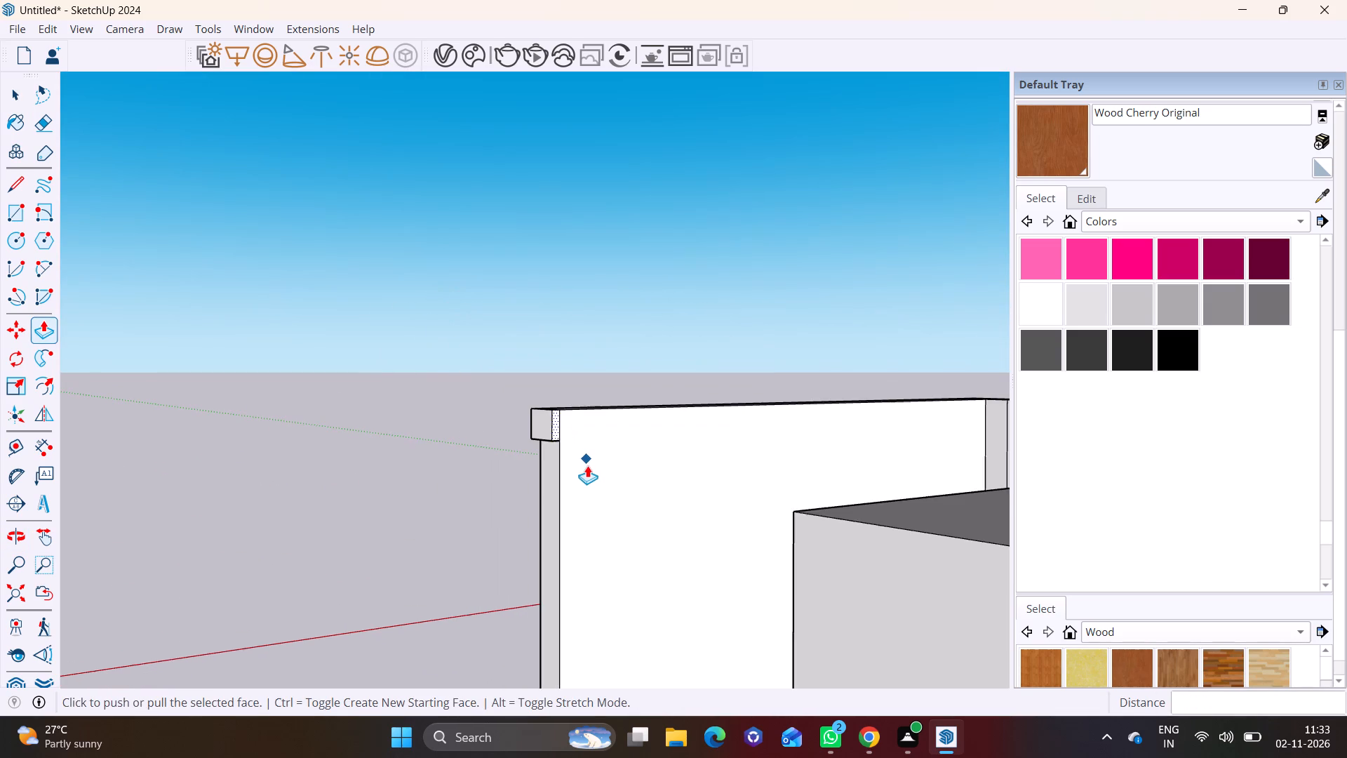
{"action": "scroll", "coordinate": [587, 465], "scroll_direction": "down", "scroll_amount": 6}
{"action": "middle_click_drag", "start_coordinate": [587, 466], "coordinate": [877, 519]}
{"action": "scroll", "coordinate": [807, 473], "scroll_direction": "down", "scroll_amount": 4}
{"action": "middle_click_drag", "start_coordinate": [803, 472], "coordinate": [500, 463], "text": "shift"}
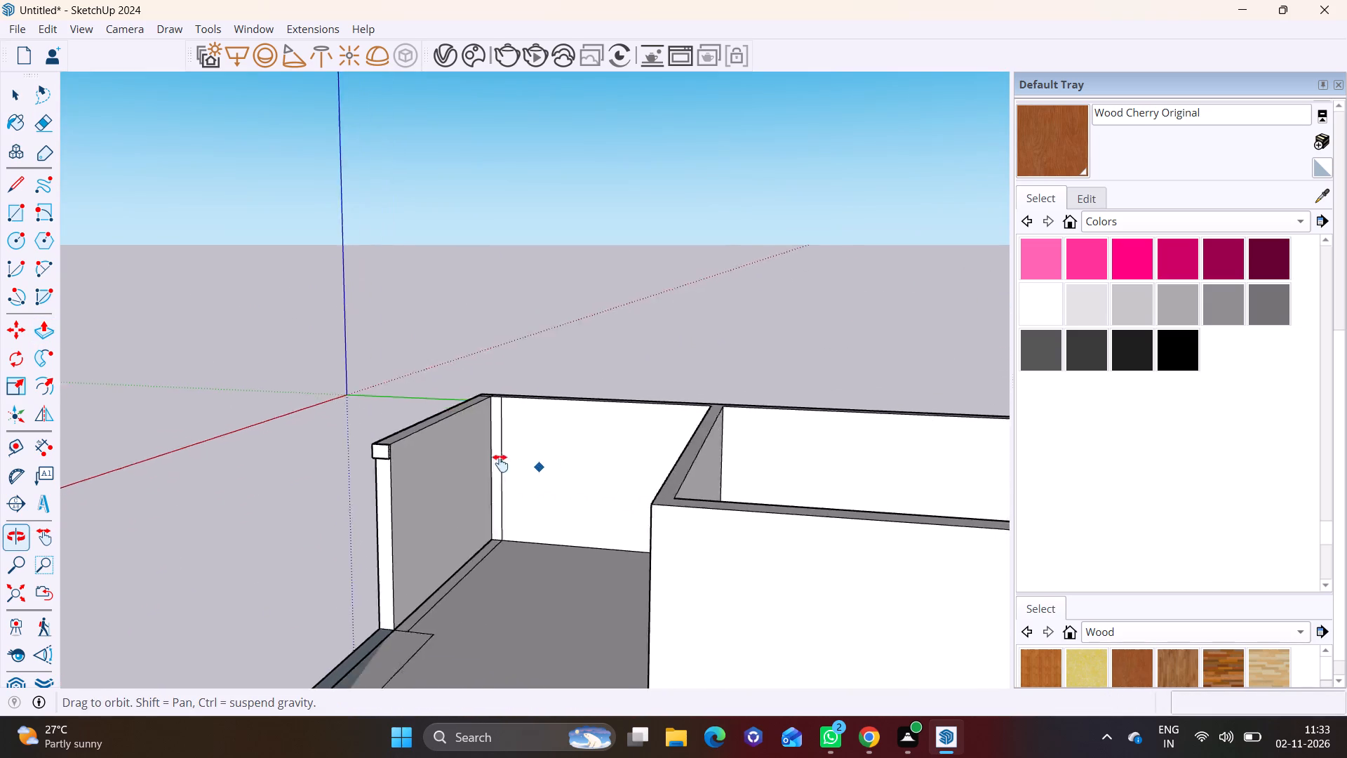
{"action": "middle_click_drag", "start_coordinate": [500, 463], "coordinate": [432, 442], "text": "shift"}
{"action": "middle_click_drag", "start_coordinate": [456, 448], "coordinate": [875, 441]}
{"action": "scroll", "coordinate": [758, 451], "scroll_direction": "up", "scroll_amount": 2}
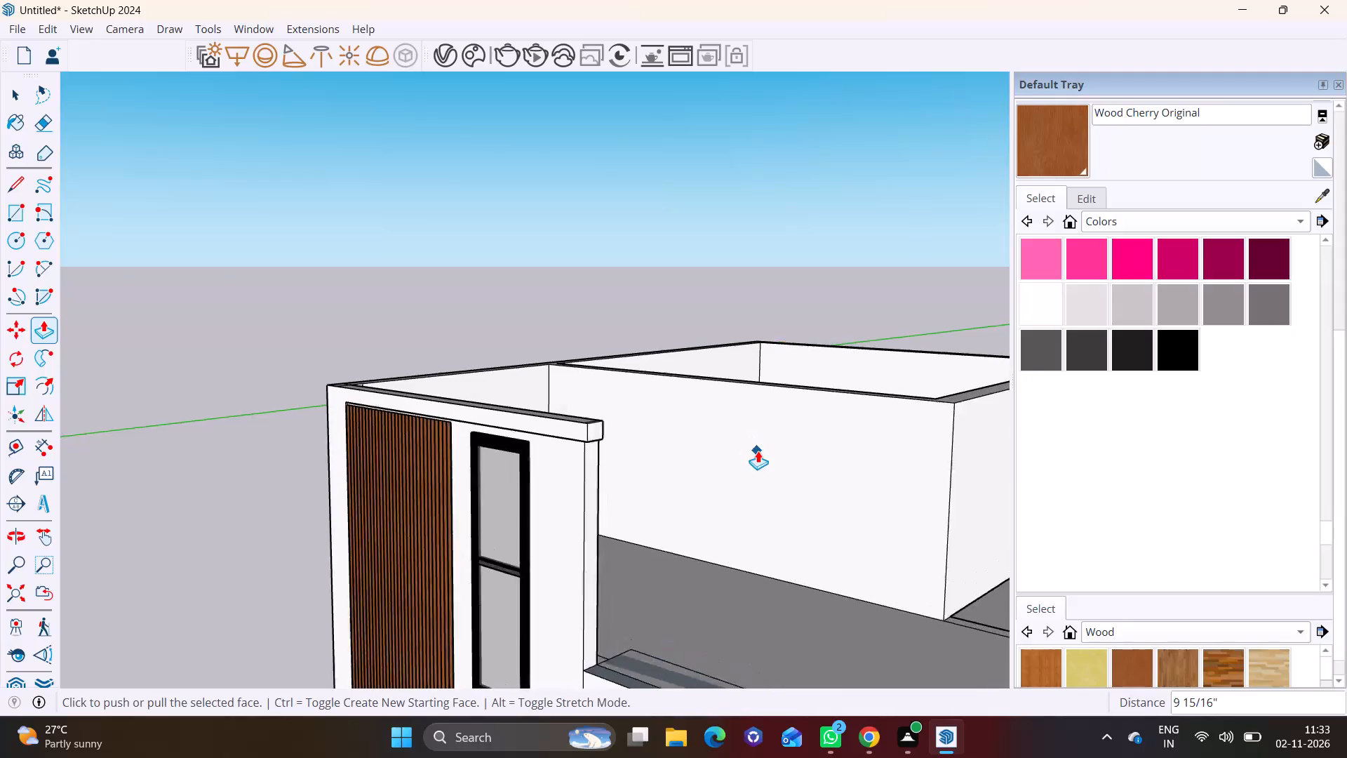
{"action": "middle_click_drag", "start_coordinate": [744, 448], "coordinate": [537, 350], "text": "shift"}
{"action": "scroll", "coordinate": [522, 343], "scroll_direction": "down", "scroll_amount": 3}
Pull the inner face of the rooftop enclosure's end wall inward about 5' 11 3/4" to thicken the wall.
{"action": "key", "text": "space"}
{"action": "left_click", "coordinate": [737, 371]}
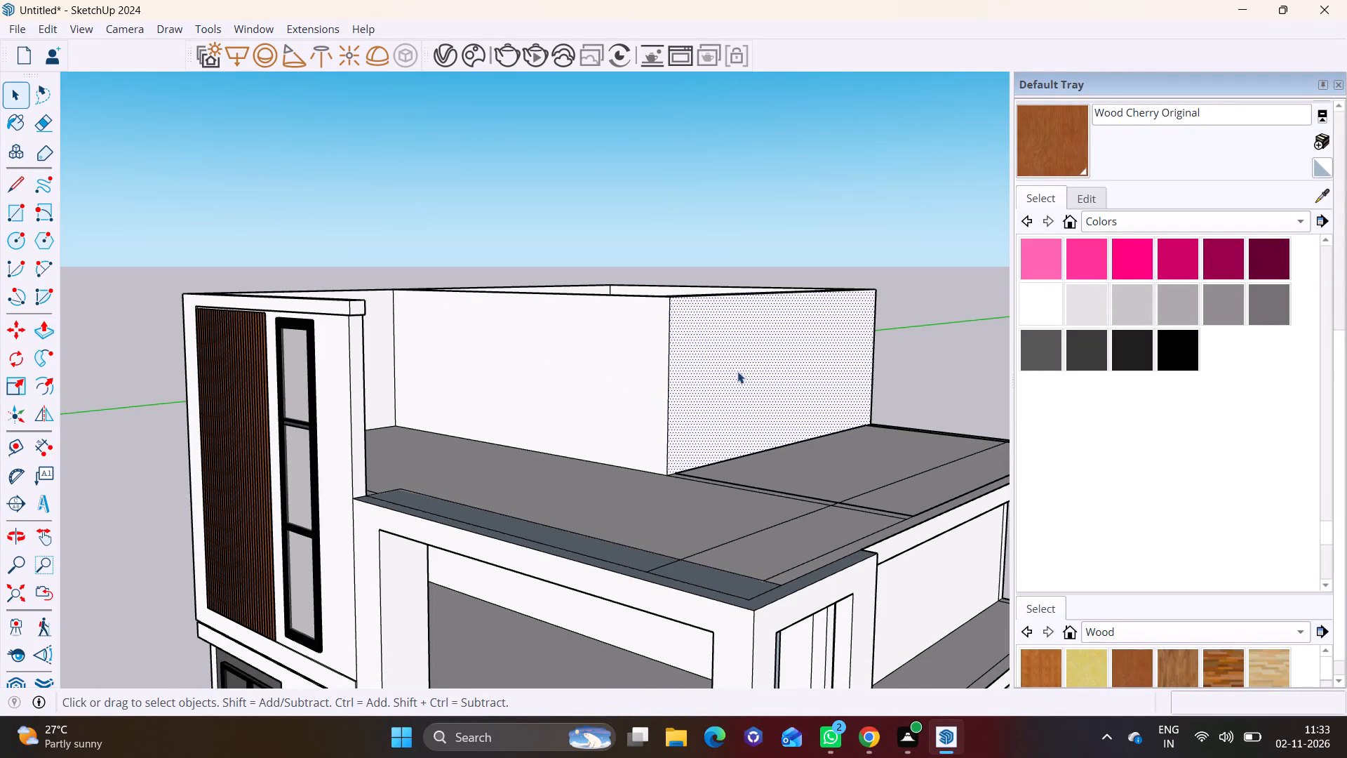
{"action": "middle_click_drag", "start_coordinate": [495, 360], "coordinate": [700, 467]}
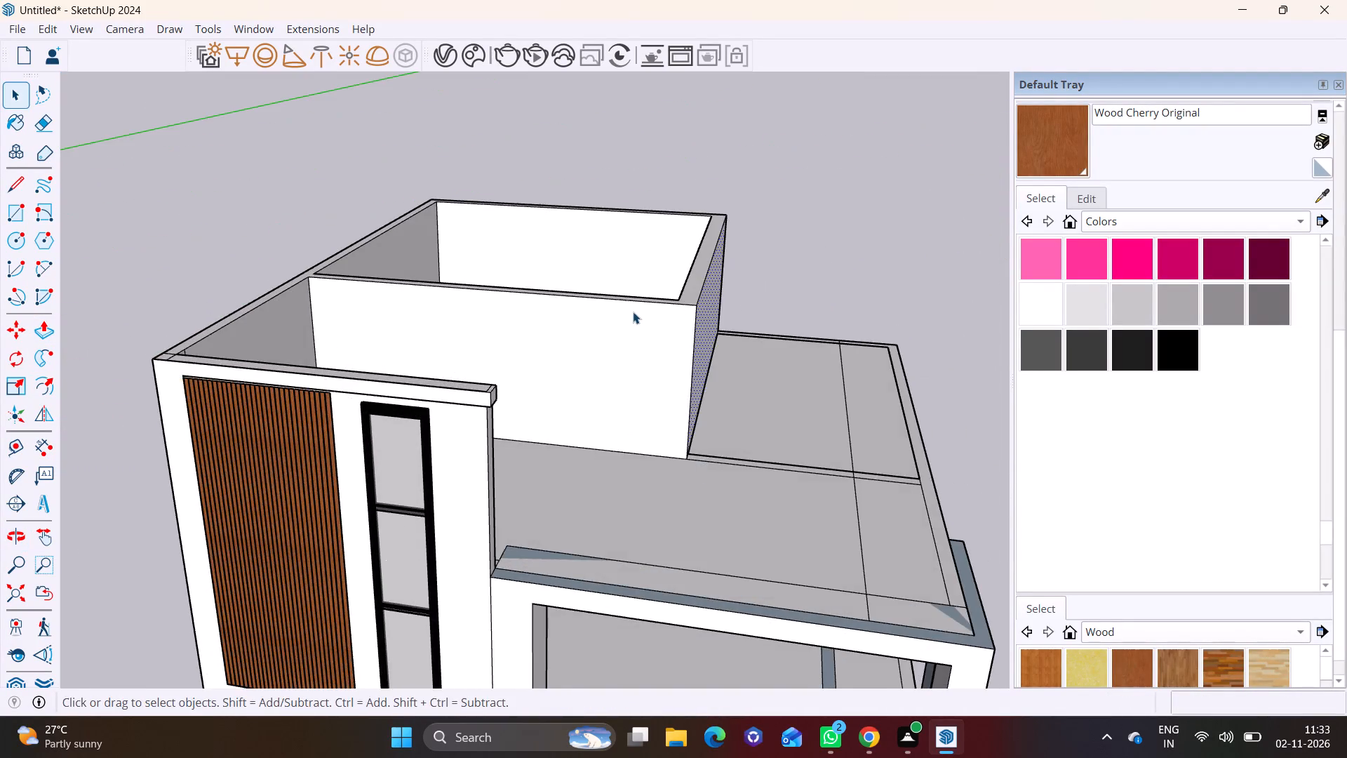
{"action": "middle_click_drag", "start_coordinate": [633, 312], "coordinate": [768, 390]}
{"action": "left_click", "coordinate": [646, 270]}
{"action": "left_click", "coordinate": [34, 329]}
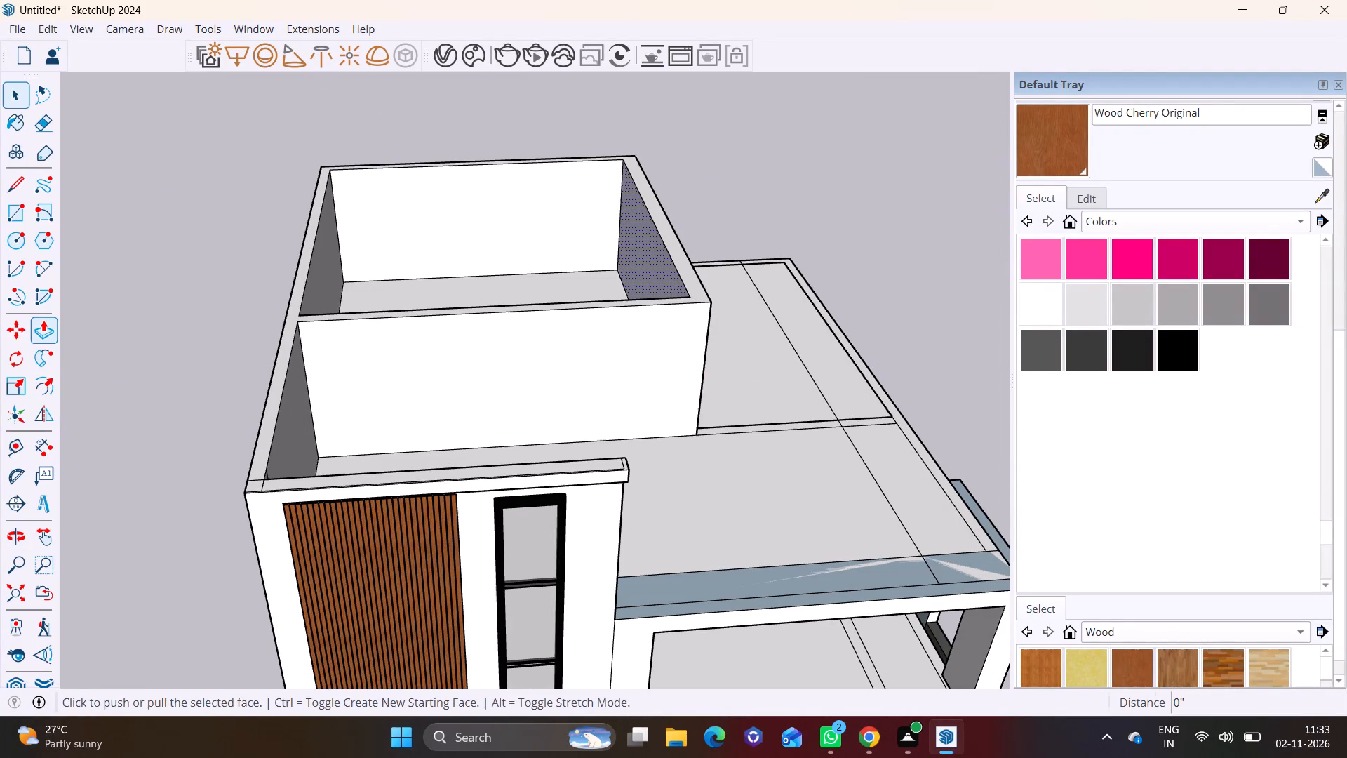
{"action": "left_click", "coordinate": [634, 236]}
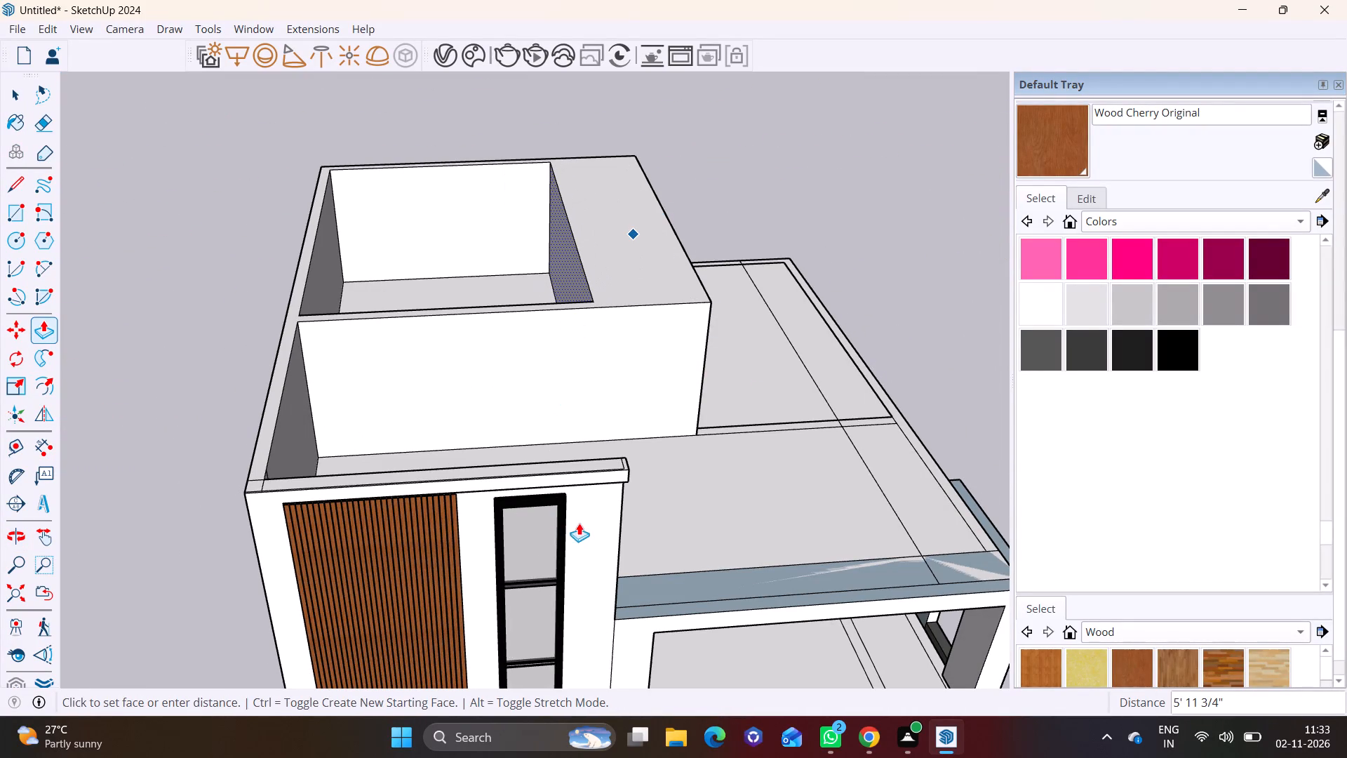
{"action": "left_click", "coordinate": [579, 523]}
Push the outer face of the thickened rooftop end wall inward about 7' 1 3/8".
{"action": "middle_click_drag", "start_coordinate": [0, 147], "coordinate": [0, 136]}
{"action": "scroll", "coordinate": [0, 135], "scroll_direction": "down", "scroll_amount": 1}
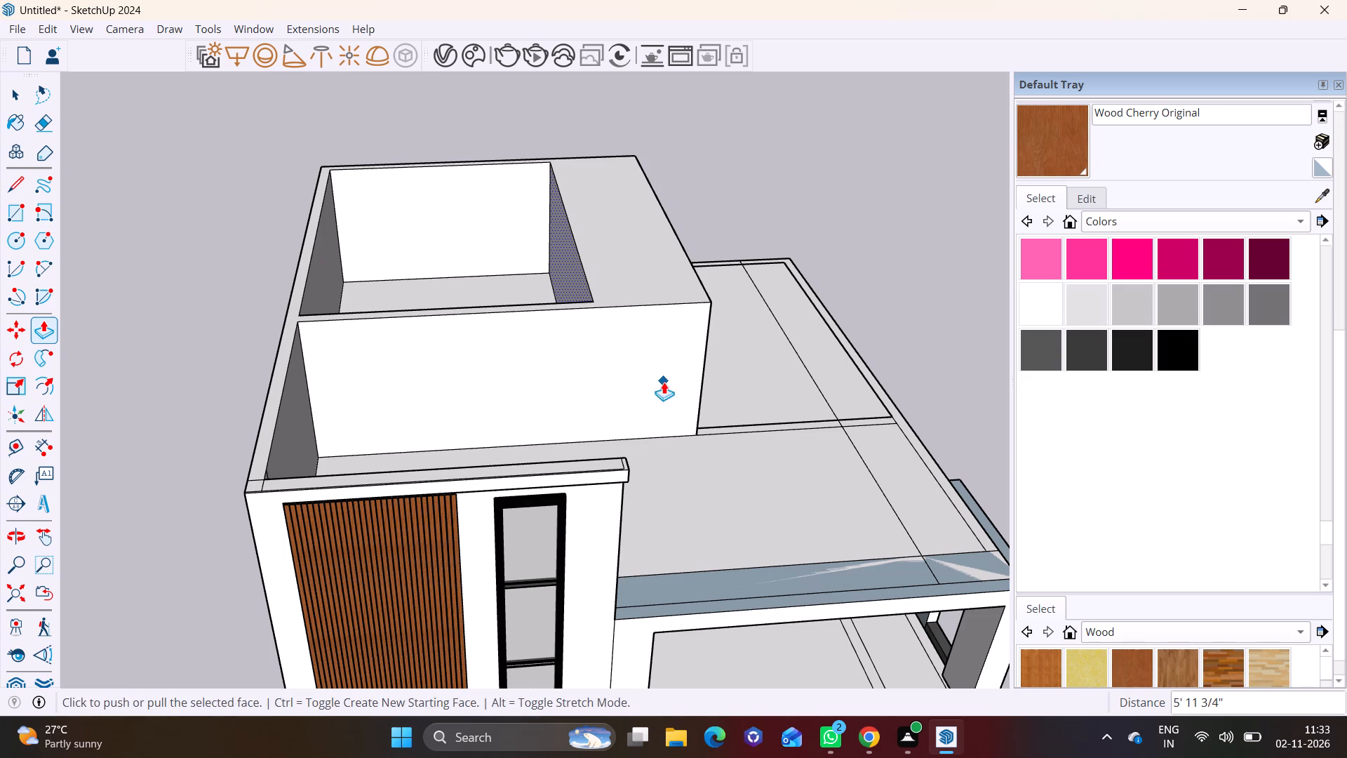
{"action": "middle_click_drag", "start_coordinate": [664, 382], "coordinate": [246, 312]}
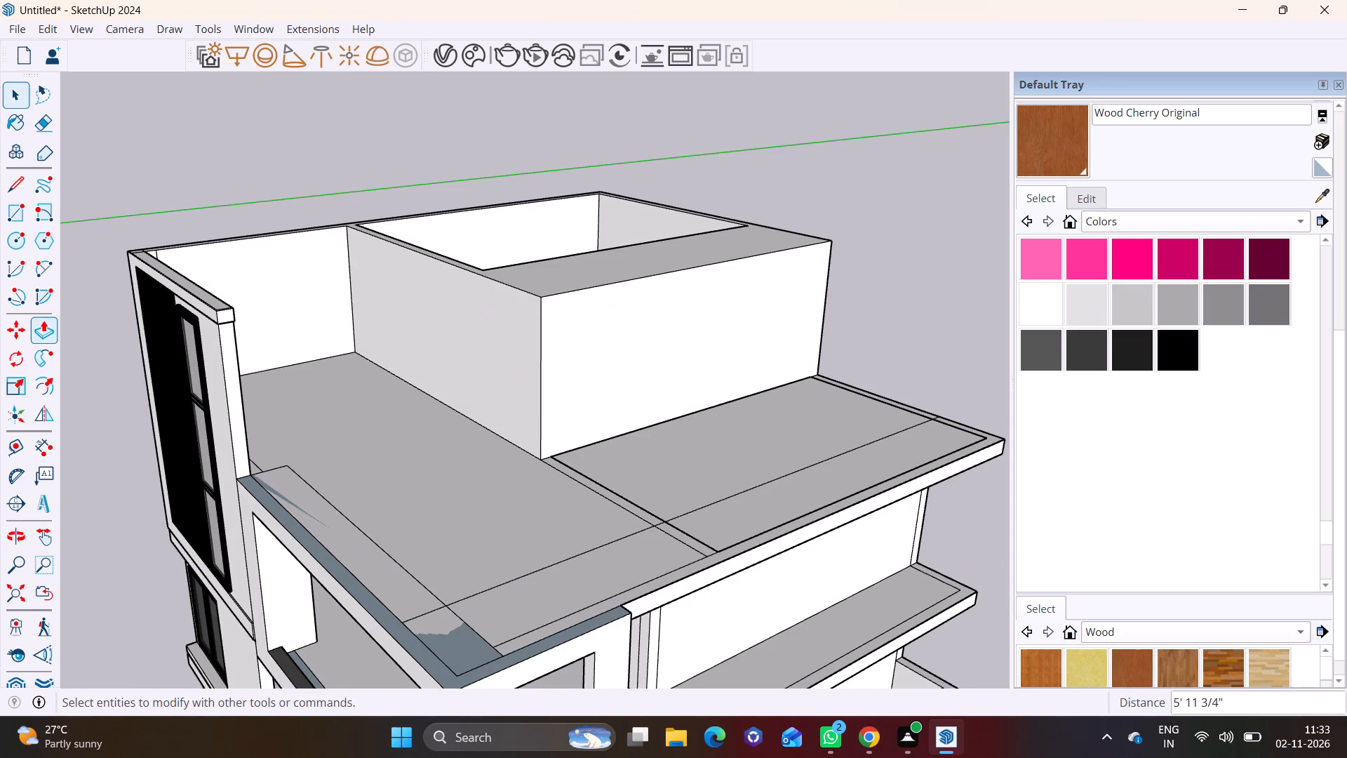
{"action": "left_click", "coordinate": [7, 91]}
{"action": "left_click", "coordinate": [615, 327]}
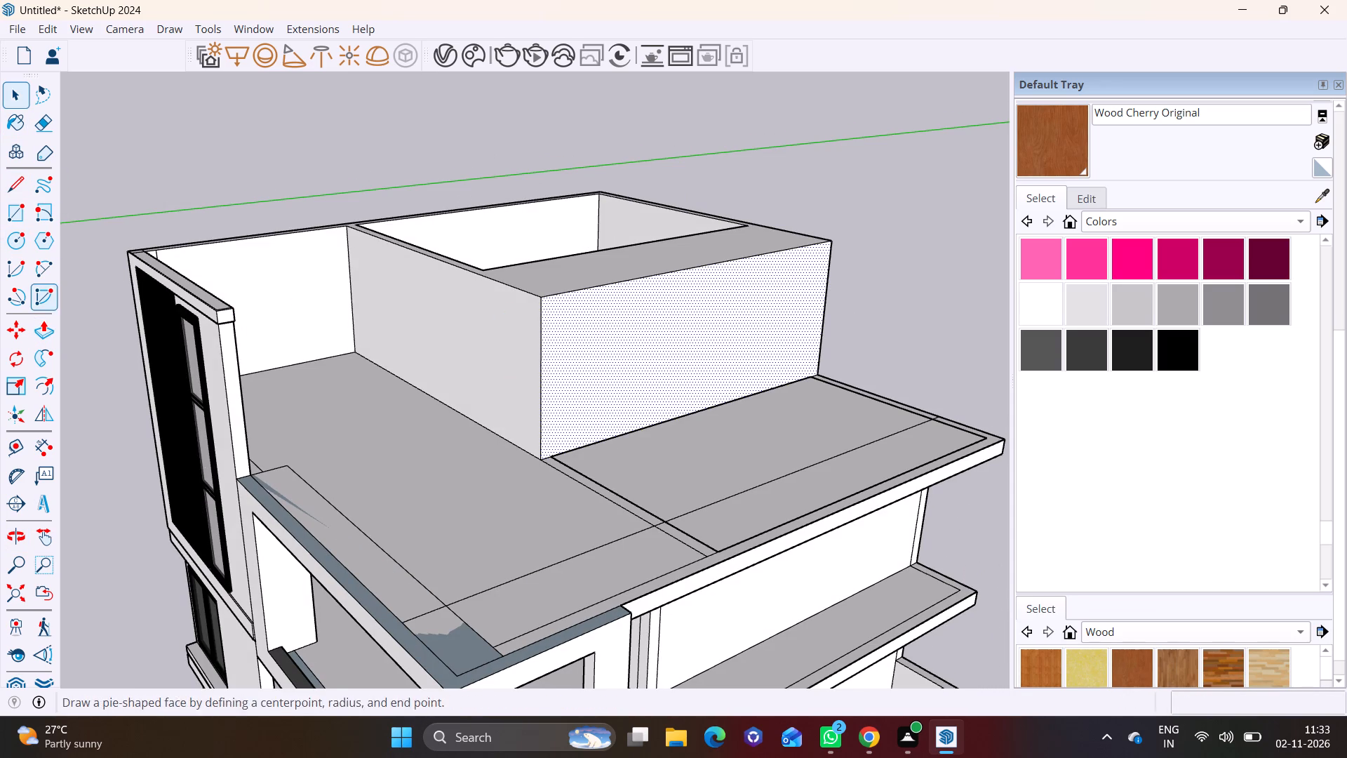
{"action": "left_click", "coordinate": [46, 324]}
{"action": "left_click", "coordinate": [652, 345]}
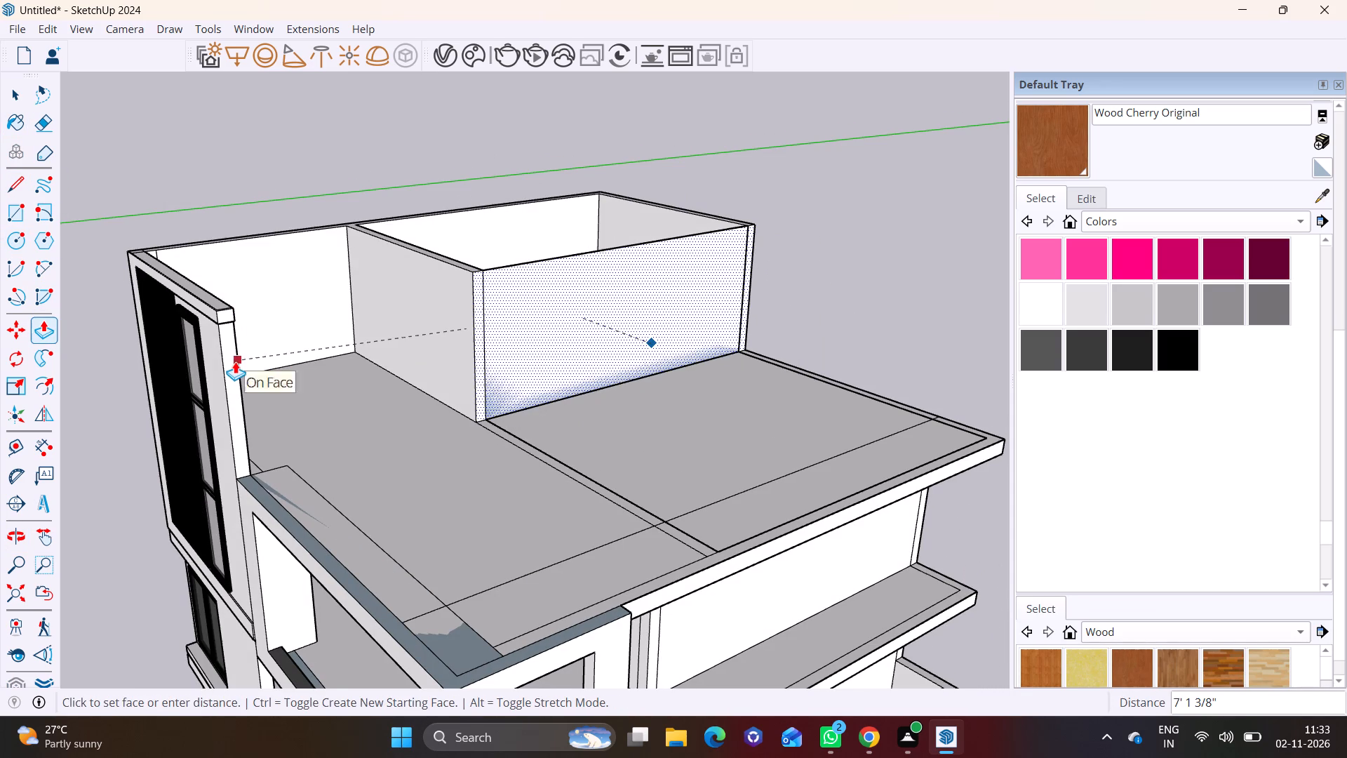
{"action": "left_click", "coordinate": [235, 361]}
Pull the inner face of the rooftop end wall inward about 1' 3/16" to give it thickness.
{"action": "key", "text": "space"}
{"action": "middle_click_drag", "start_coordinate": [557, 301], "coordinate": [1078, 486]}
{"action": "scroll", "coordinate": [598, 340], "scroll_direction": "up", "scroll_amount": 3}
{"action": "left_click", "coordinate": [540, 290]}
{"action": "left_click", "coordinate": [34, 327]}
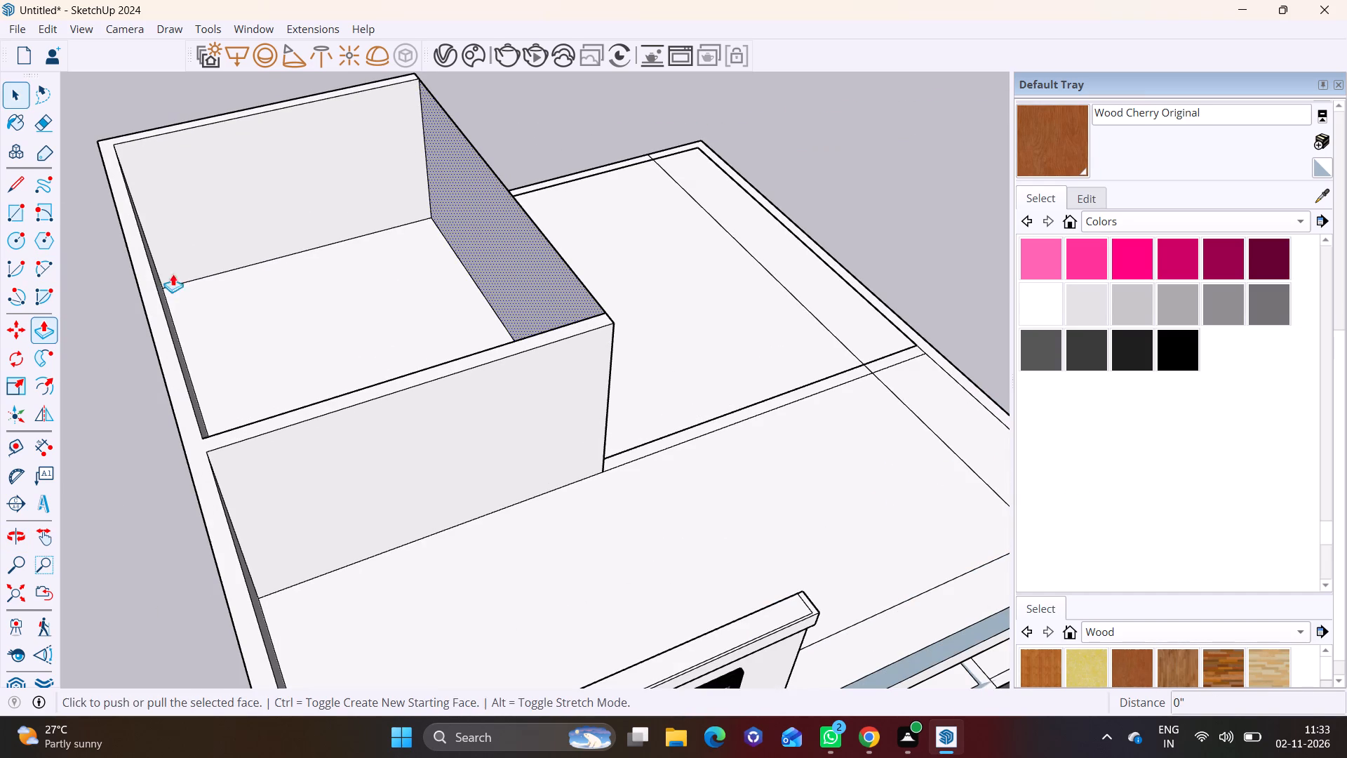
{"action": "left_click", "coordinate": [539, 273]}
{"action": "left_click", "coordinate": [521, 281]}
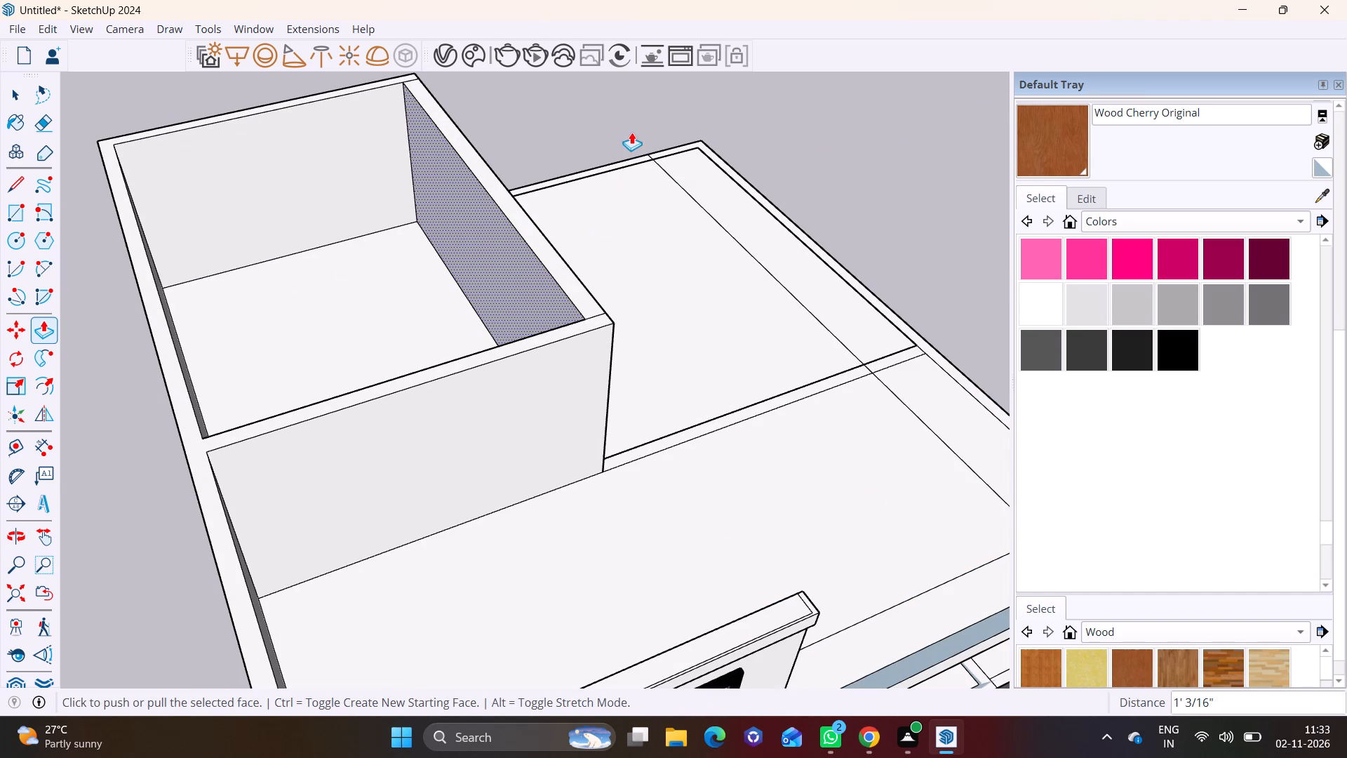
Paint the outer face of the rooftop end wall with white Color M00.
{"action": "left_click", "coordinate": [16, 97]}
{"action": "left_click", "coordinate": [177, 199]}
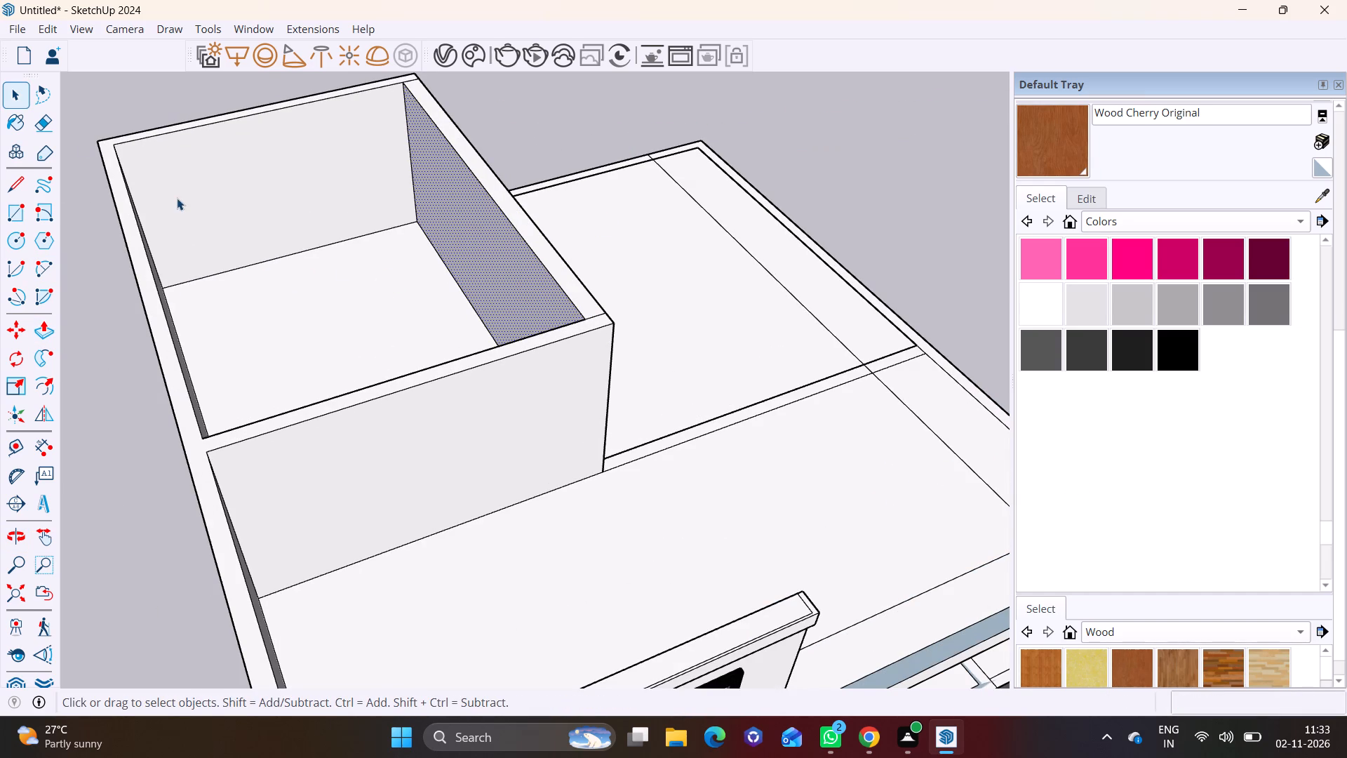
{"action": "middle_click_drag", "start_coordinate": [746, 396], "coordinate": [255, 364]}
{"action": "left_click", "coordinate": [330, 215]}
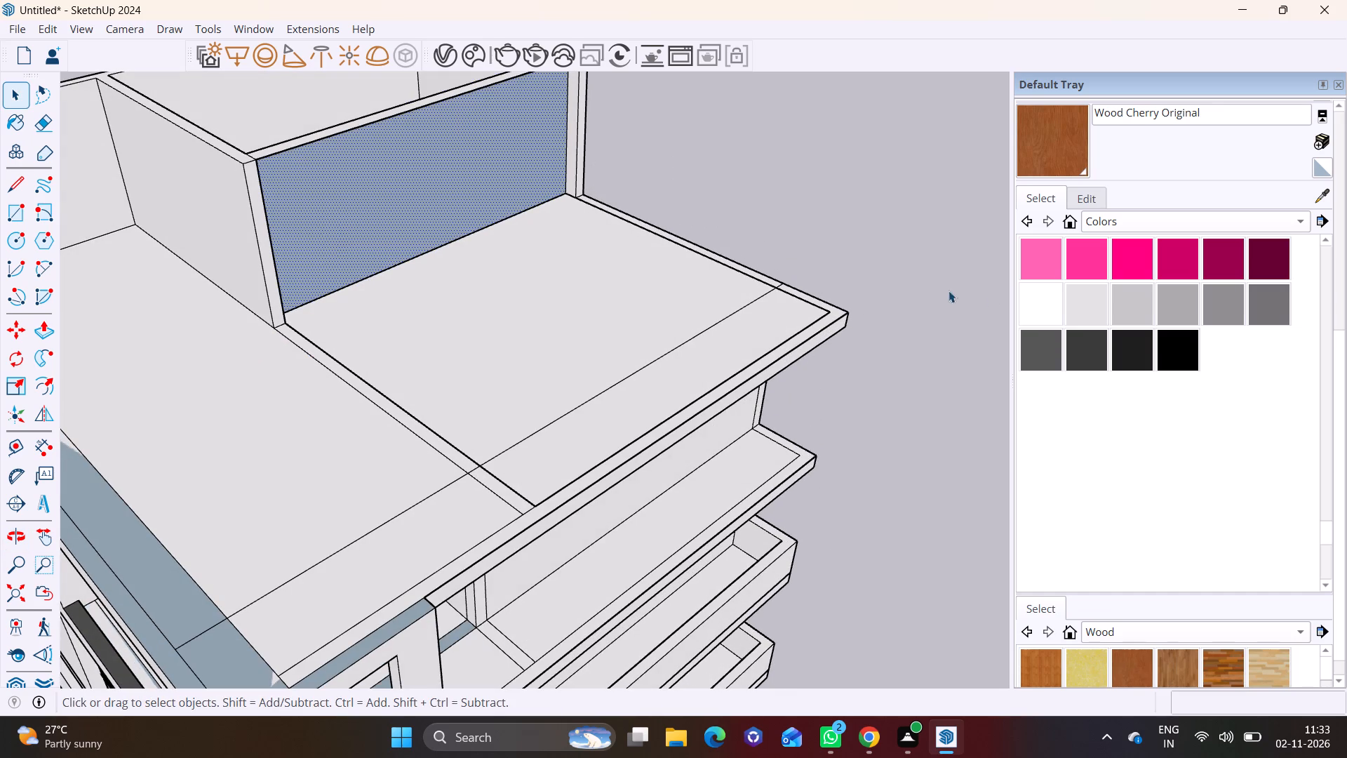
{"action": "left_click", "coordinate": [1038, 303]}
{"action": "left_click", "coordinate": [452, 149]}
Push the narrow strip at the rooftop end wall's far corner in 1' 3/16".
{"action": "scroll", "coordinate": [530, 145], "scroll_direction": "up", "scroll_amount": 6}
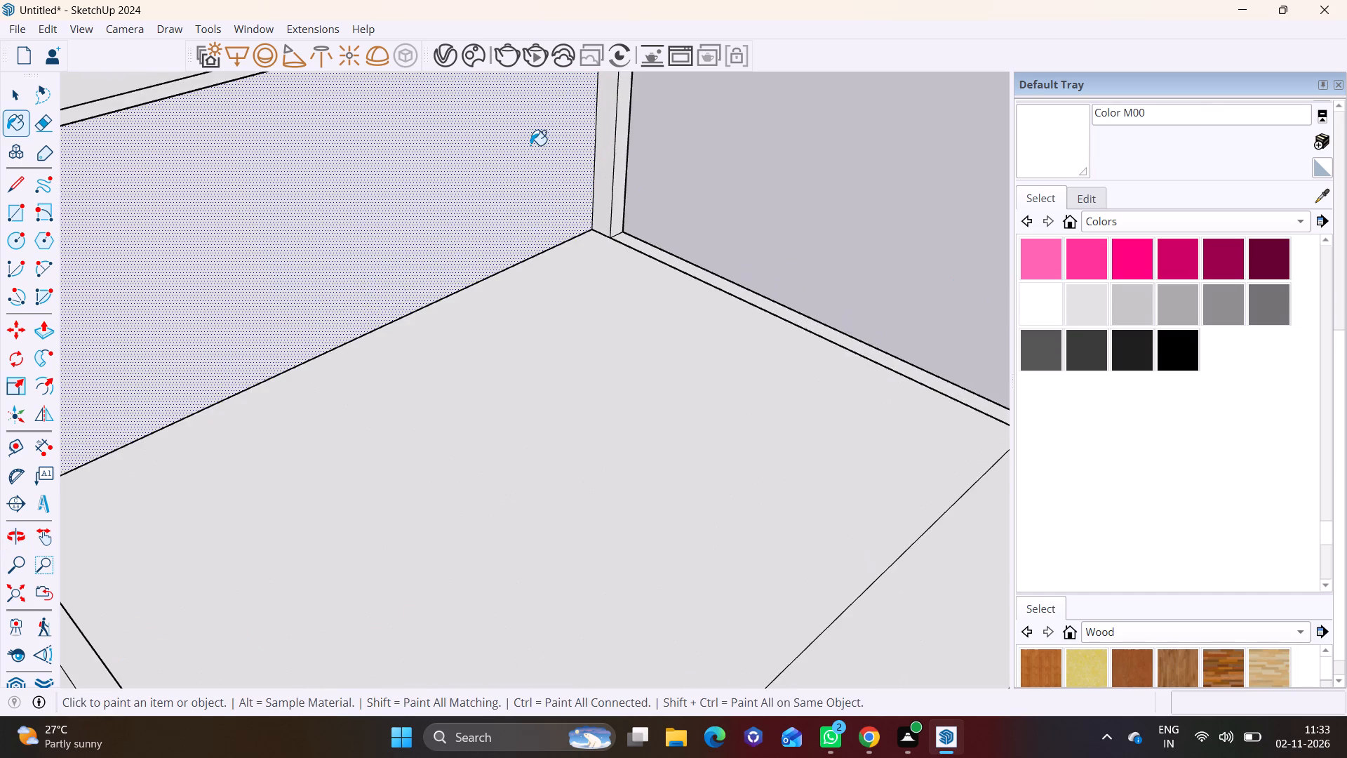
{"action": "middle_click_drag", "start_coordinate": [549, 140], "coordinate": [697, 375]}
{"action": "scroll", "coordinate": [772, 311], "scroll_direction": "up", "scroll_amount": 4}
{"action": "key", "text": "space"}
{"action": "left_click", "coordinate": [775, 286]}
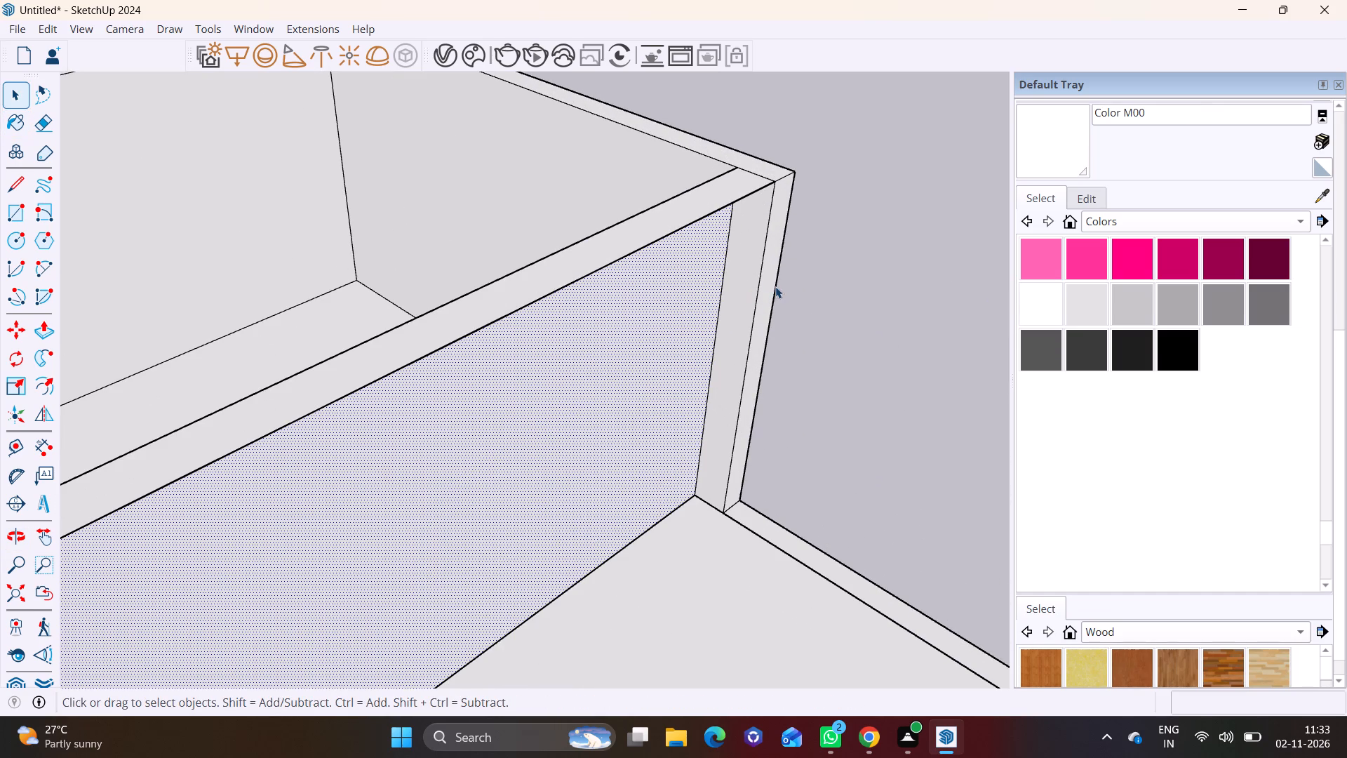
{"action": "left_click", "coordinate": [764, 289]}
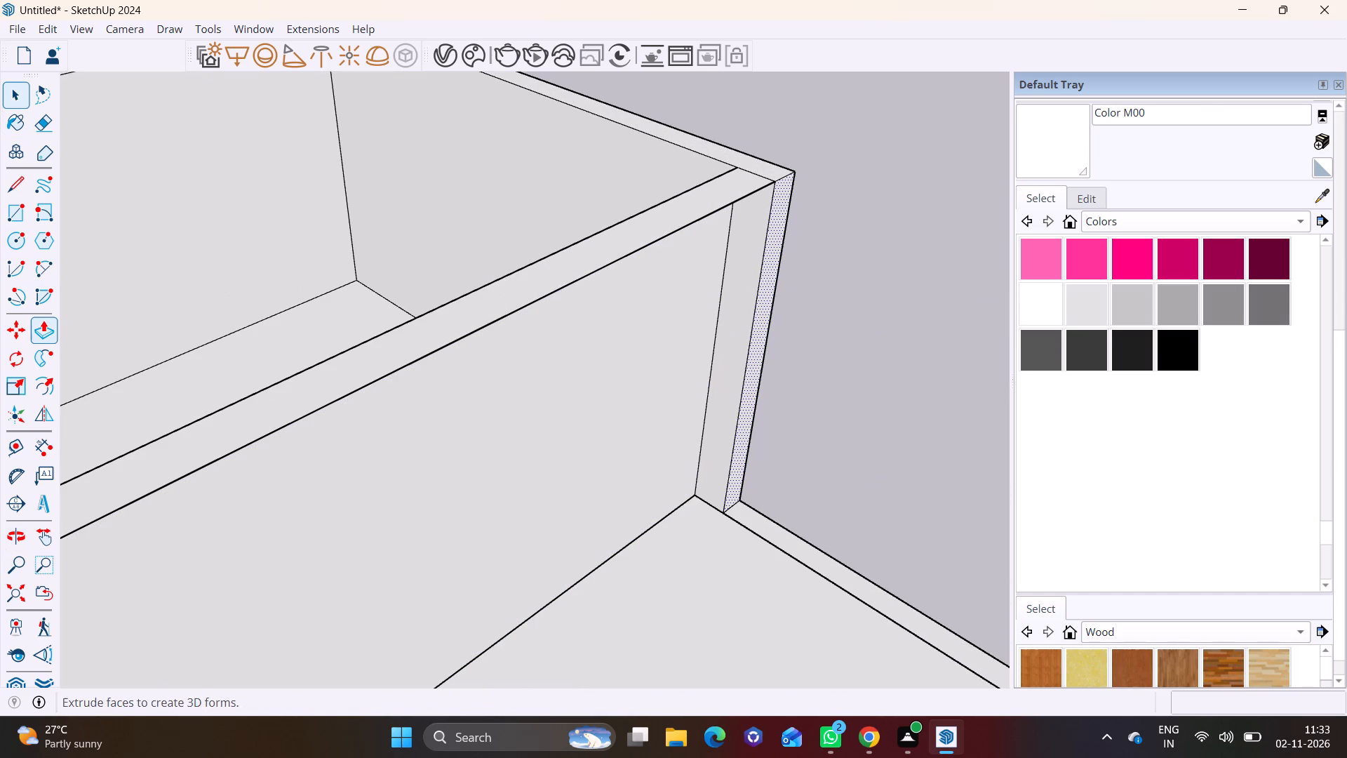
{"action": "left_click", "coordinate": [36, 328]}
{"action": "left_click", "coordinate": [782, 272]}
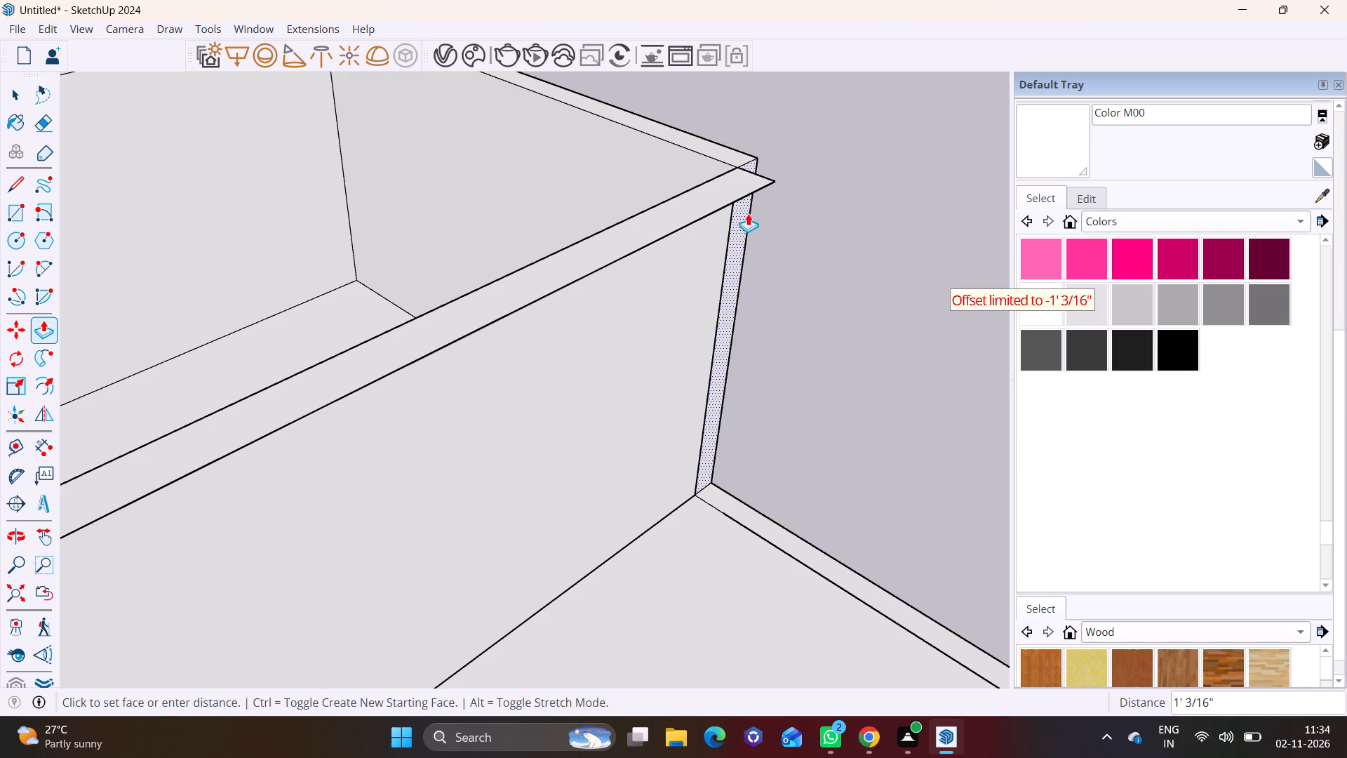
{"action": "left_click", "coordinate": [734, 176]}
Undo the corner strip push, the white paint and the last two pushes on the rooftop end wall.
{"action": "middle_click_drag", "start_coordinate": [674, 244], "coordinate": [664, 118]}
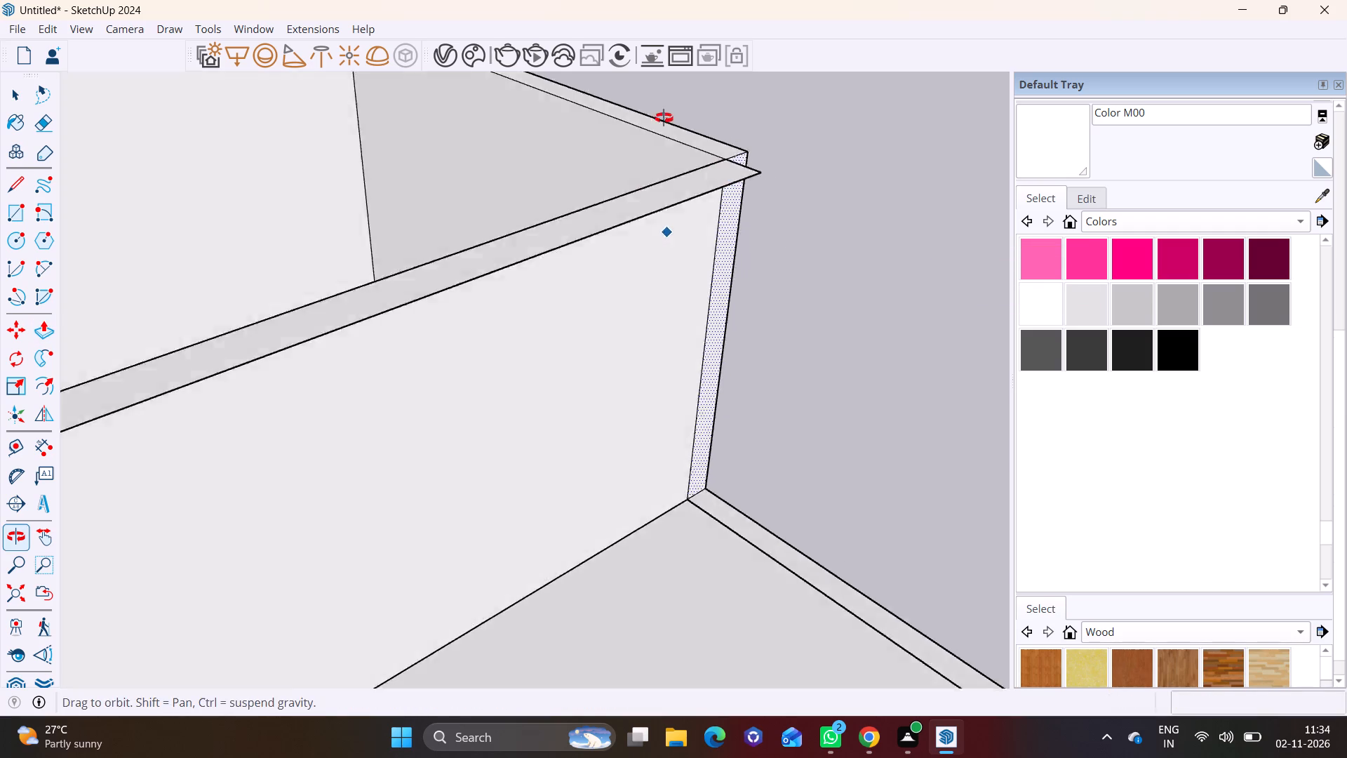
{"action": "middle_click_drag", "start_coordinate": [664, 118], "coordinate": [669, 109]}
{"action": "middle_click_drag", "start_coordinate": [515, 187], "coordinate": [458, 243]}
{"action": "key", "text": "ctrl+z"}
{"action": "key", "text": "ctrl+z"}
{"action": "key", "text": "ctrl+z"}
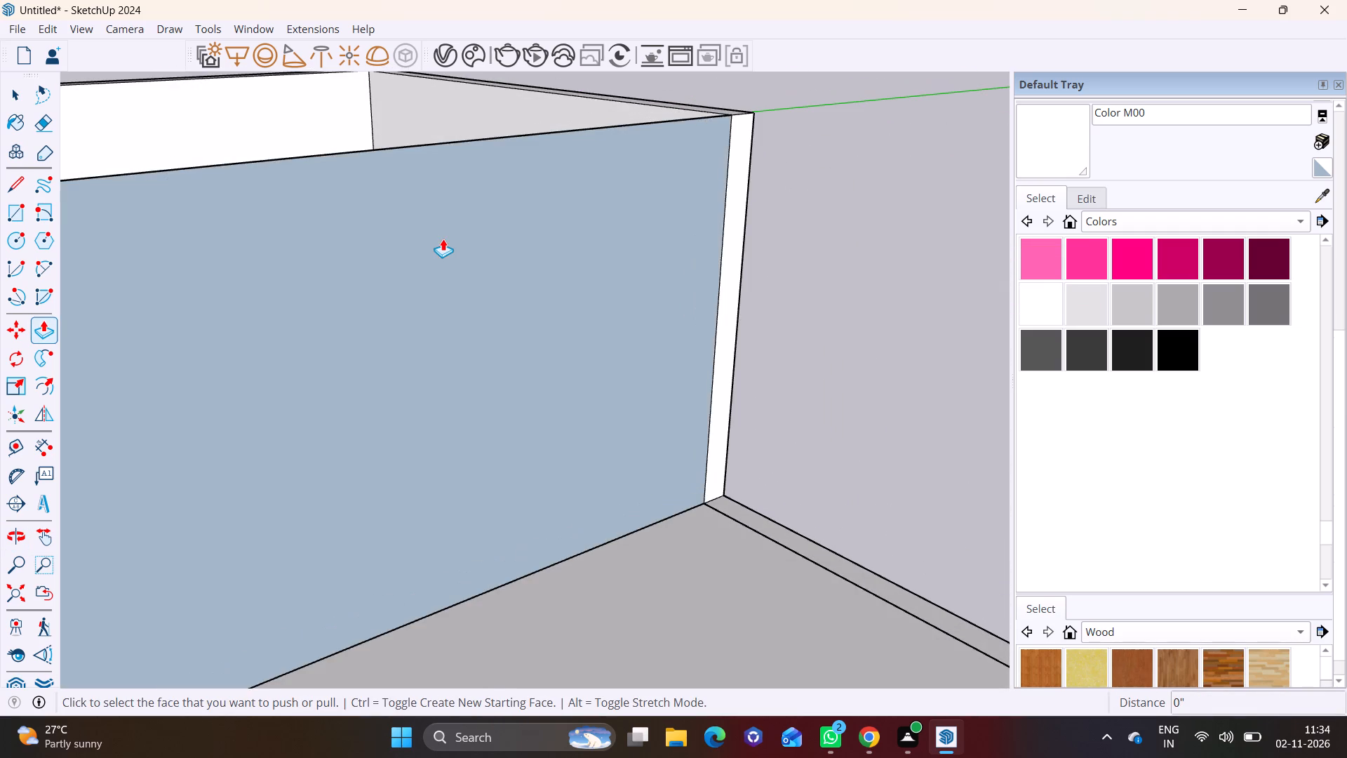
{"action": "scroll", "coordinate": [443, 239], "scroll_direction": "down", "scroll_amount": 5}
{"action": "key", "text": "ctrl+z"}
Pull the rooftop end wall's inner face further inward by about 4' 7 7/8".
{"action": "middle_click_drag", "start_coordinate": [423, 324], "coordinate": [903, 386]}
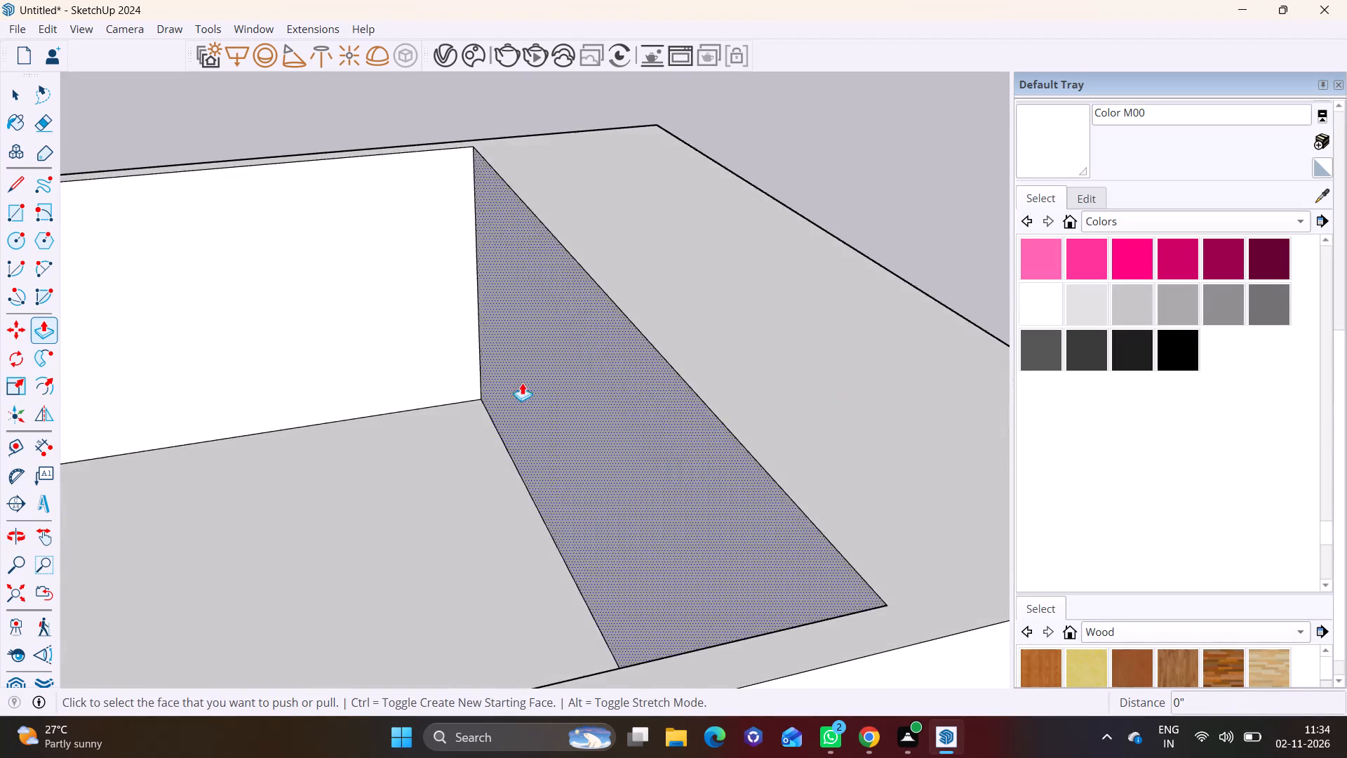
{"action": "scroll", "coordinate": [494, 376], "scroll_direction": "down", "scroll_amount": 4}
{"action": "left_click", "coordinate": [564, 419]}
{"action": "left_click", "coordinate": [450, 417]}
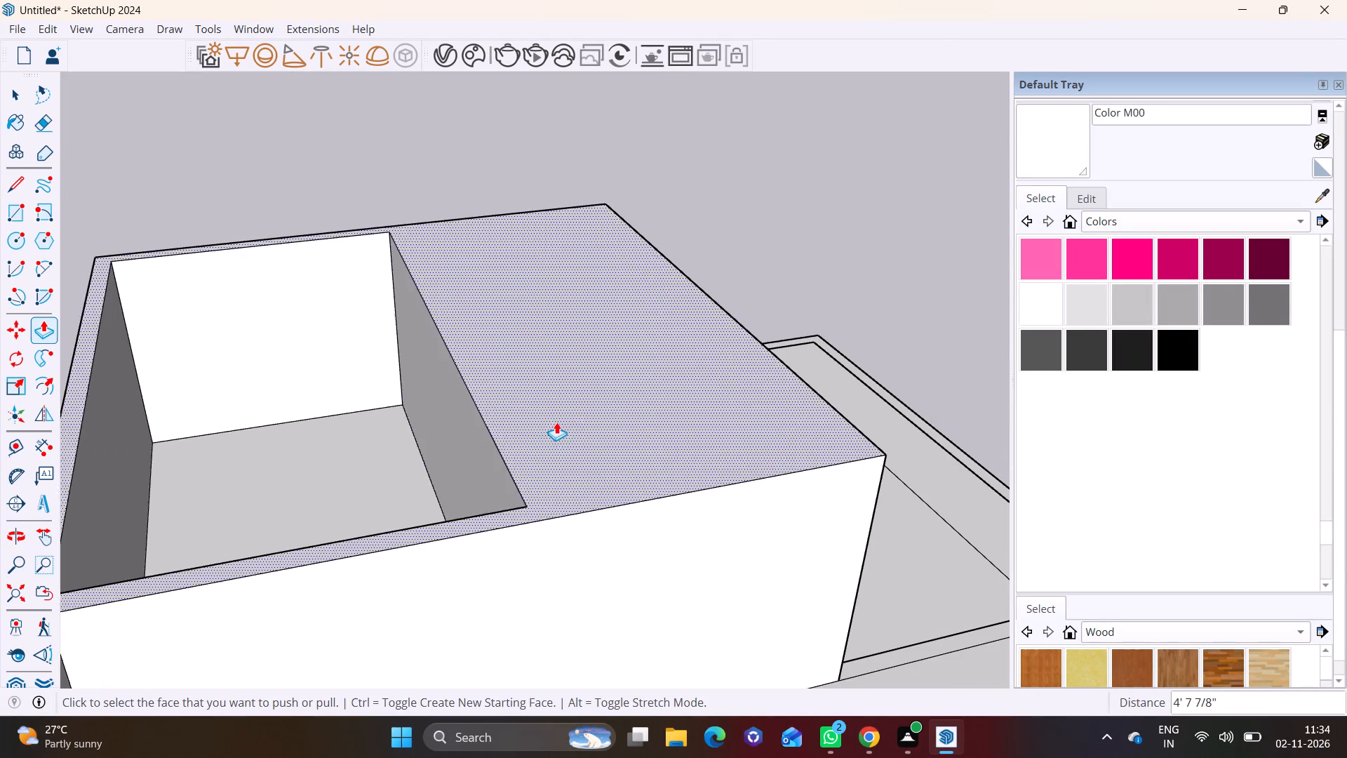
Push the rooftop end wall's outer face inward about 10' 10 13/16" to shorten the enclosure and leave a thin wall.
{"action": "scroll", "coordinate": [564, 423], "scroll_direction": "down", "scroll_amount": 3}
{"action": "middle_click_drag", "start_coordinate": [686, 428], "coordinate": [374, 483]}
{"action": "left_click", "coordinate": [477, 474]}
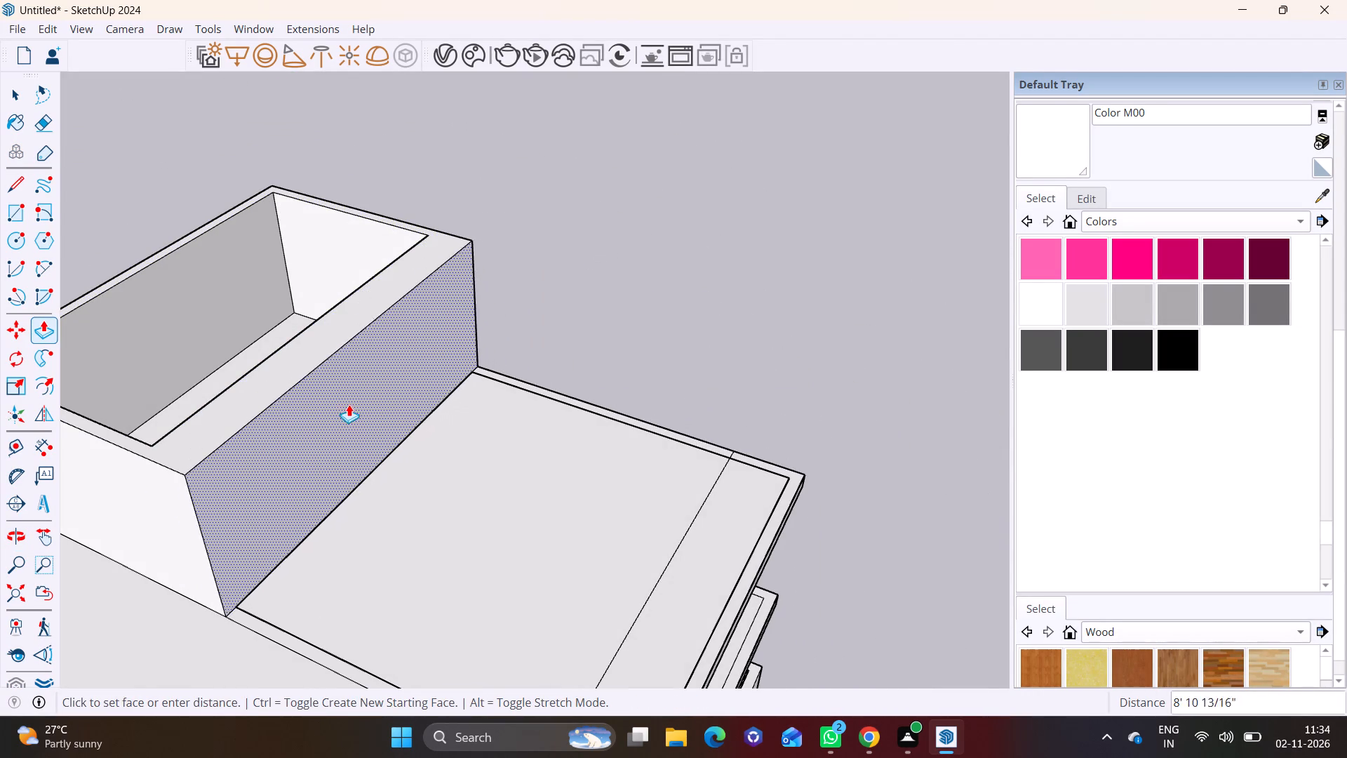
{"action": "left_click", "coordinate": [333, 364]}
{"action": "key", "text": "space"}
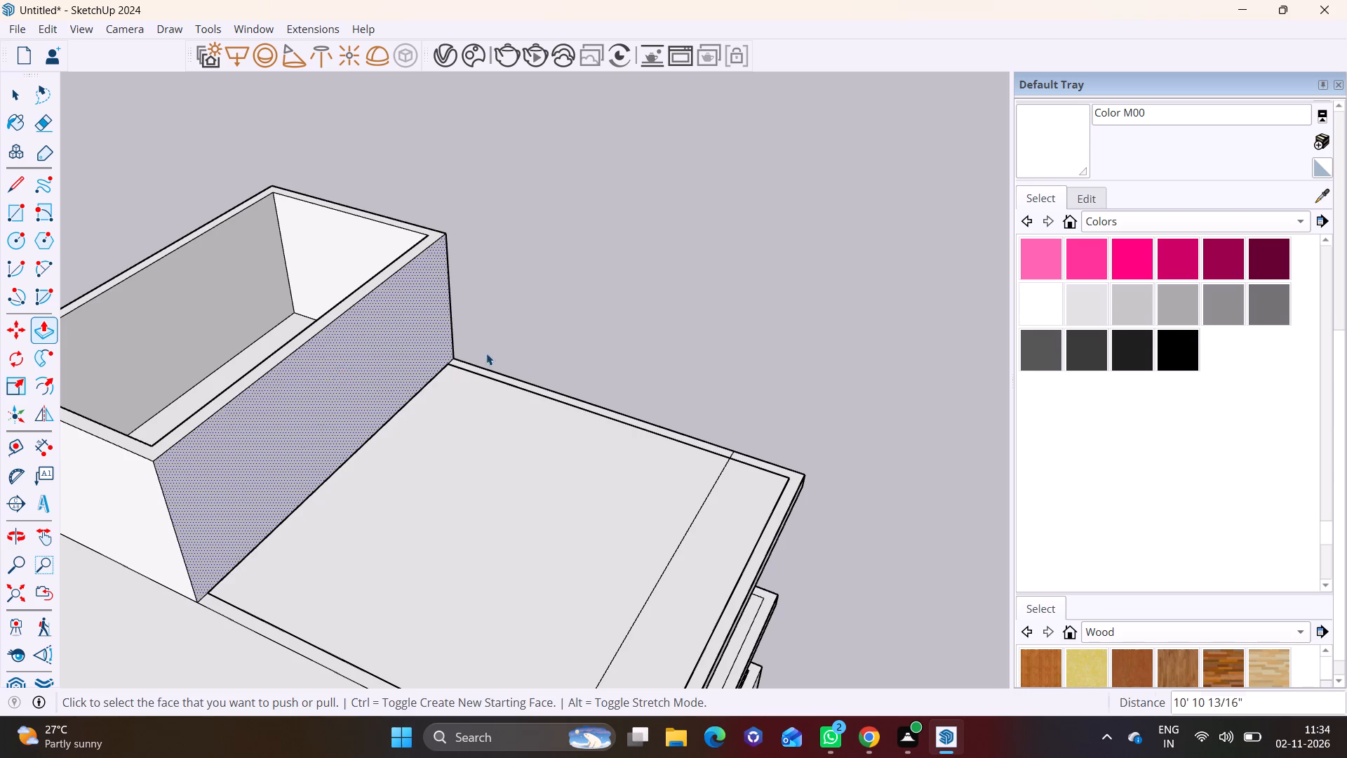
{"action": "left_click", "coordinate": [496, 345]}
Extend the end face of the tall wall's top band outward by about 7 3/16".
{"action": "scroll", "coordinate": [374, 463], "scroll_direction": "down", "scroll_amount": 8}
{"action": "middle_click_drag", "start_coordinate": [354, 487], "coordinate": [516, 252]}
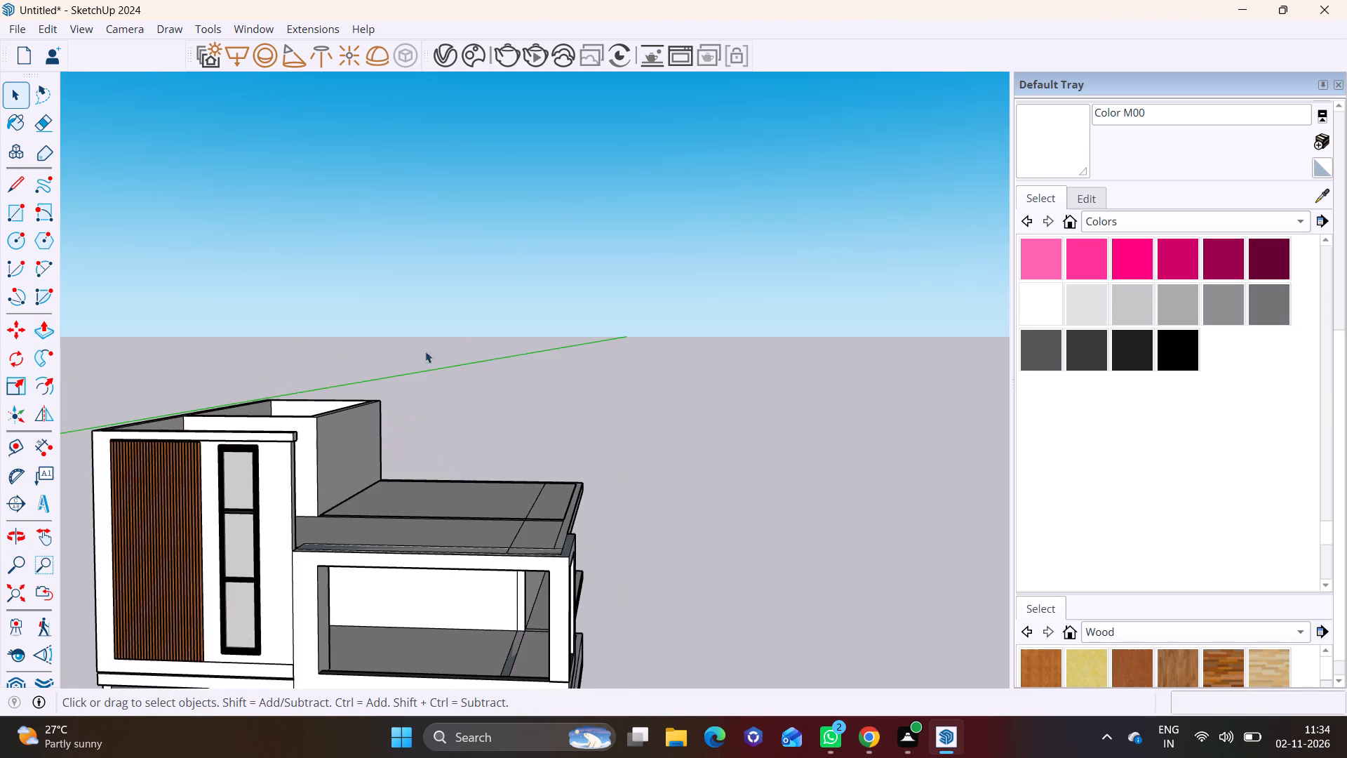
{"action": "scroll", "coordinate": [402, 389], "scroll_direction": "up", "scroll_amount": 5}
{"action": "middle_click_drag", "start_coordinate": [519, 423], "coordinate": [138, 500]}
{"action": "scroll", "coordinate": [488, 435], "scroll_direction": "up", "scroll_amount": 1}
{"action": "scroll", "coordinate": [170, 399], "scroll_direction": "up", "scroll_amount": 2}
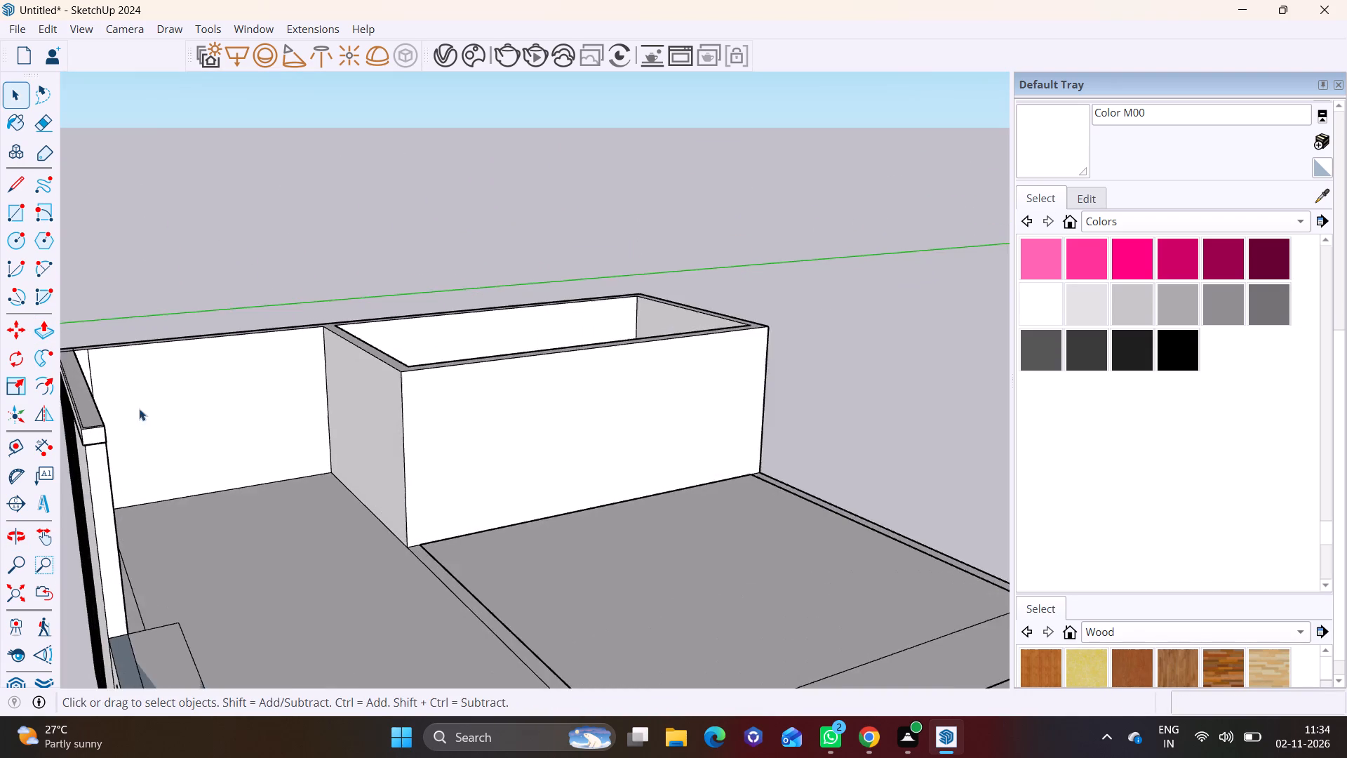
{"action": "scroll", "coordinate": [139, 408], "scroll_direction": "up", "scroll_amount": 5}
{"action": "middle_click_drag", "start_coordinate": [257, 467], "coordinate": [117, 486]}
{"action": "scroll", "coordinate": [112, 421], "scroll_direction": "up", "scroll_amount": 1, "text": "shift"}
{"action": "middle_click_drag", "start_coordinate": [113, 420], "coordinate": [382, 433], "text": "shift"}
{"action": "middle_click_drag", "start_coordinate": [337, 427], "coordinate": [108, 426]}
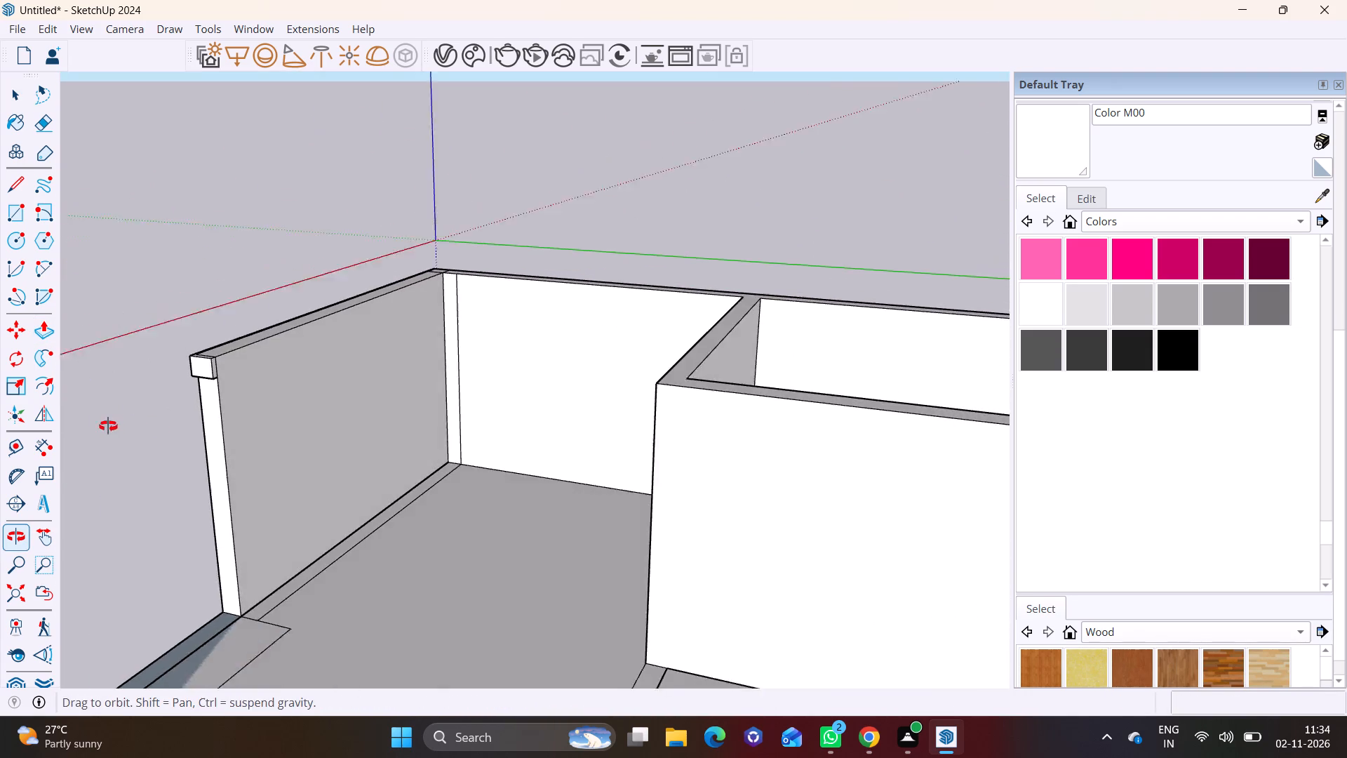
{"action": "middle_click_drag", "start_coordinate": [108, 426], "coordinate": [116, 417]}
{"action": "scroll", "coordinate": [207, 348], "scroll_direction": "up", "scroll_amount": 12}
{"action": "left_click", "coordinate": [170, 395]}
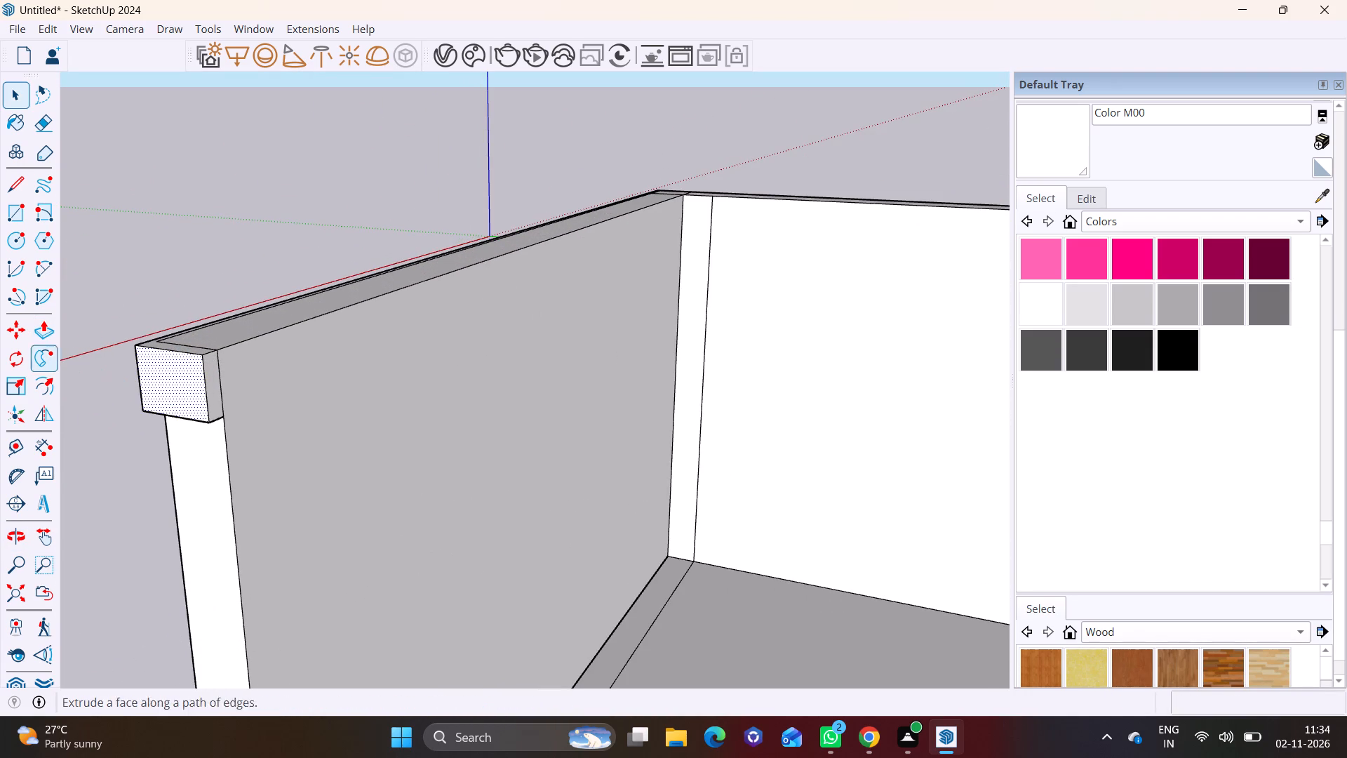
{"action": "left_click", "coordinate": [46, 324]}
{"action": "left_click", "coordinate": [190, 375]}
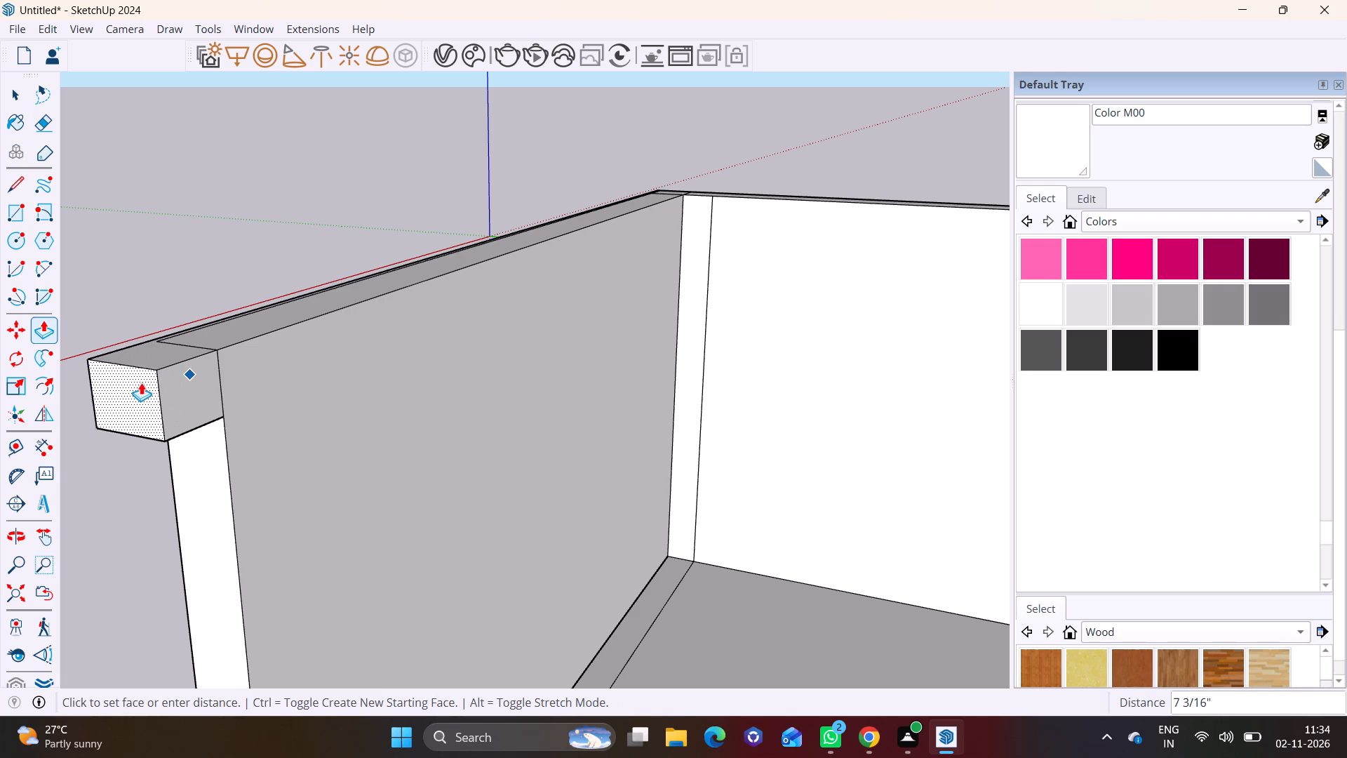
{"action": "left_click", "coordinate": [138, 383]}
{"action": "key", "text": "space"}
Extrude the inner side face of the extended band end 40' across the roof, alongside the rooftop enclosure.
{"action": "left_click", "coordinate": [195, 393]}
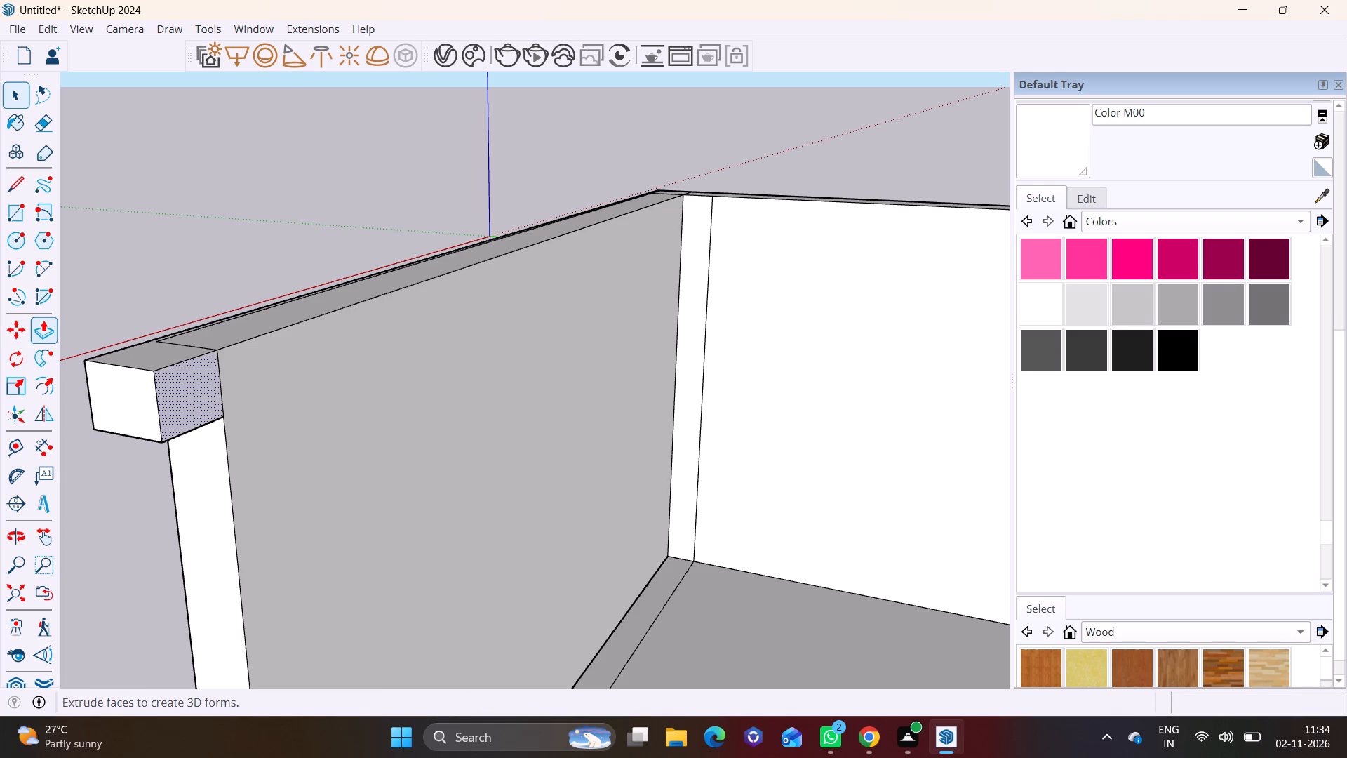
{"action": "left_click", "coordinate": [36, 326]}
{"action": "left_click", "coordinate": [177, 395]}
{"action": "scroll", "coordinate": [497, 426], "scroll_direction": "down", "scroll_amount": 7}
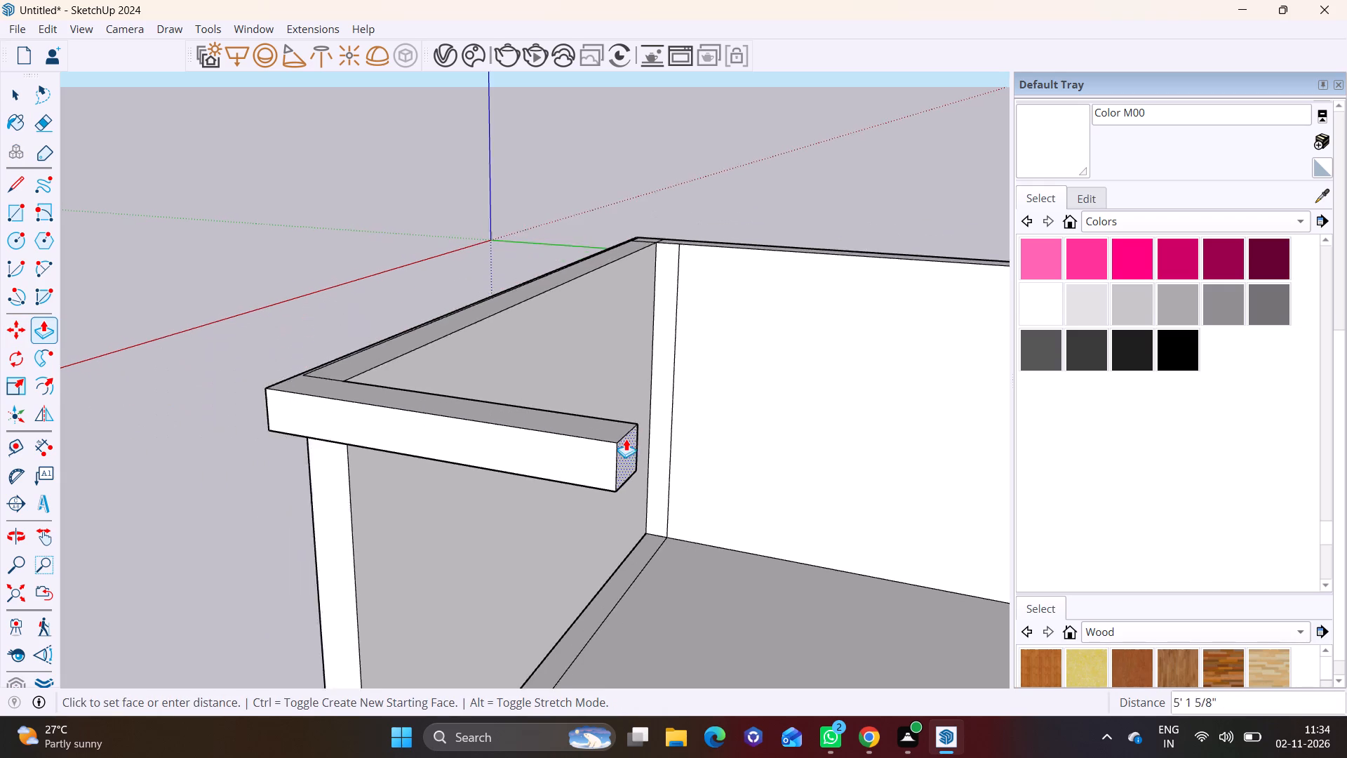
{"action": "scroll", "coordinate": [626, 439], "scroll_direction": "down", "scroll_amount": 5}
{"action": "middle_click_drag", "start_coordinate": [852, 471], "coordinate": [168, 345], "text": "shift"}
{"action": "scroll", "coordinate": [759, 422], "scroll_direction": "down", "scroll_amount": 5}
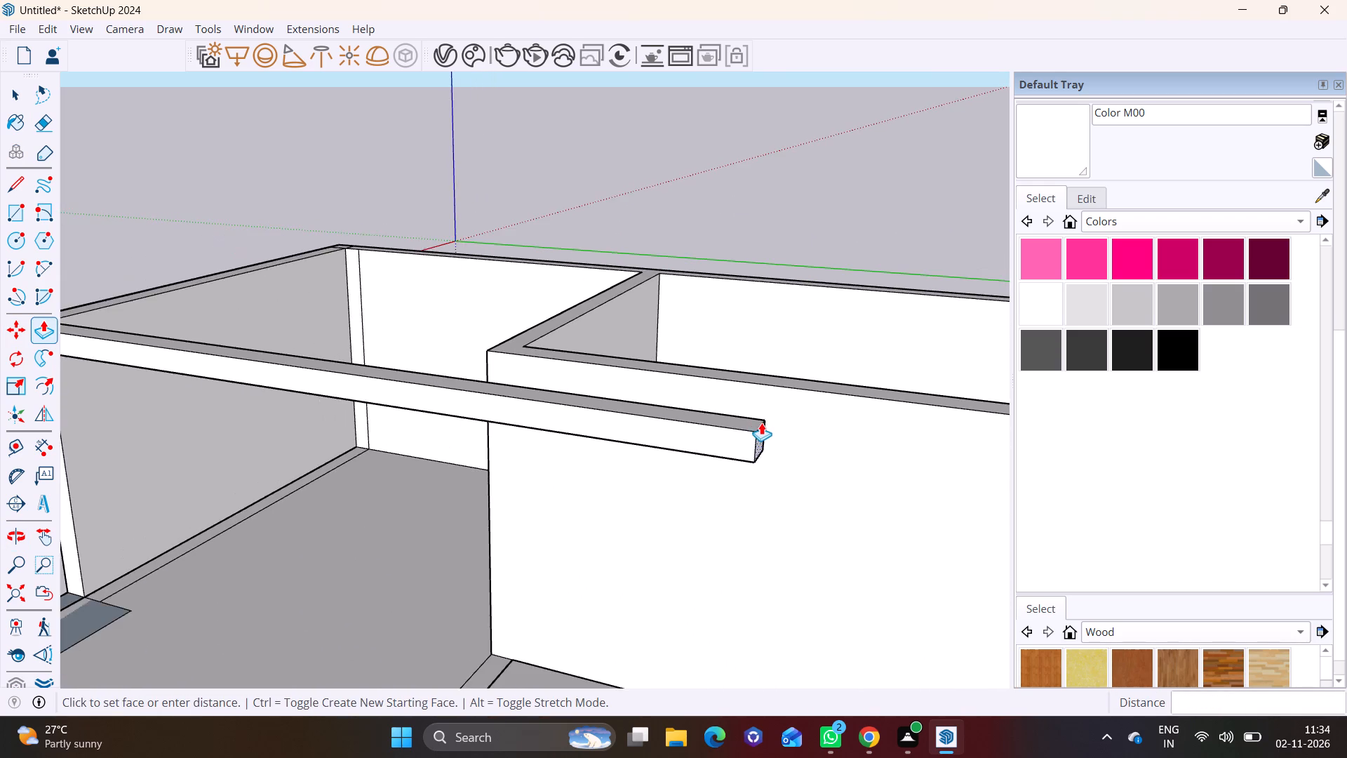
{"action": "scroll", "coordinate": [761, 423], "scroll_direction": "down", "scroll_amount": 2}
{"action": "middle_click_drag", "start_coordinate": [761, 423], "coordinate": [142, 298], "text": "shift"}
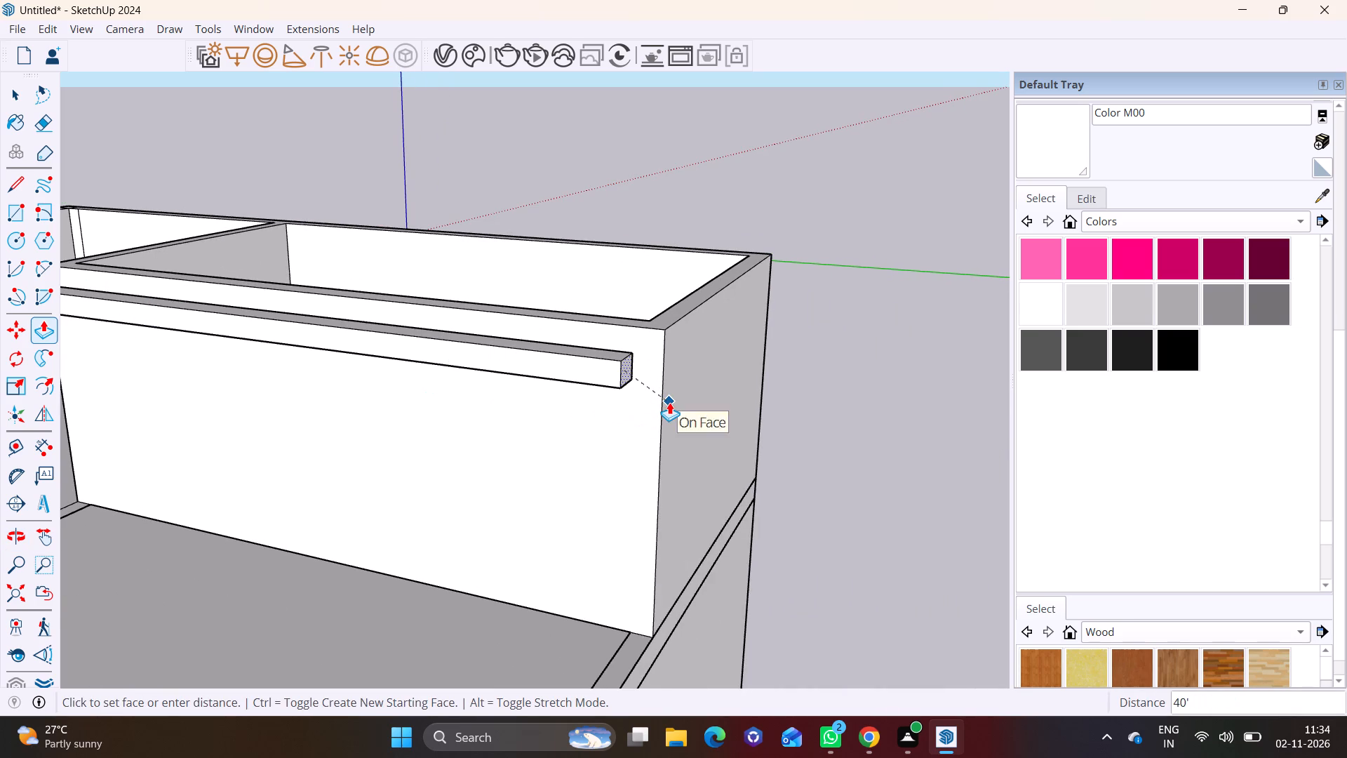
{"action": "left_click", "coordinate": [669, 402]}
Pull the rooftop enclosure's long side wall outward 2' 9 3/4" to meet the extended band.
{"action": "scroll", "coordinate": [454, 433], "scroll_direction": "down", "scroll_amount": 7}
{"action": "middle_click_drag", "start_coordinate": [348, 418], "coordinate": [833, 499]}
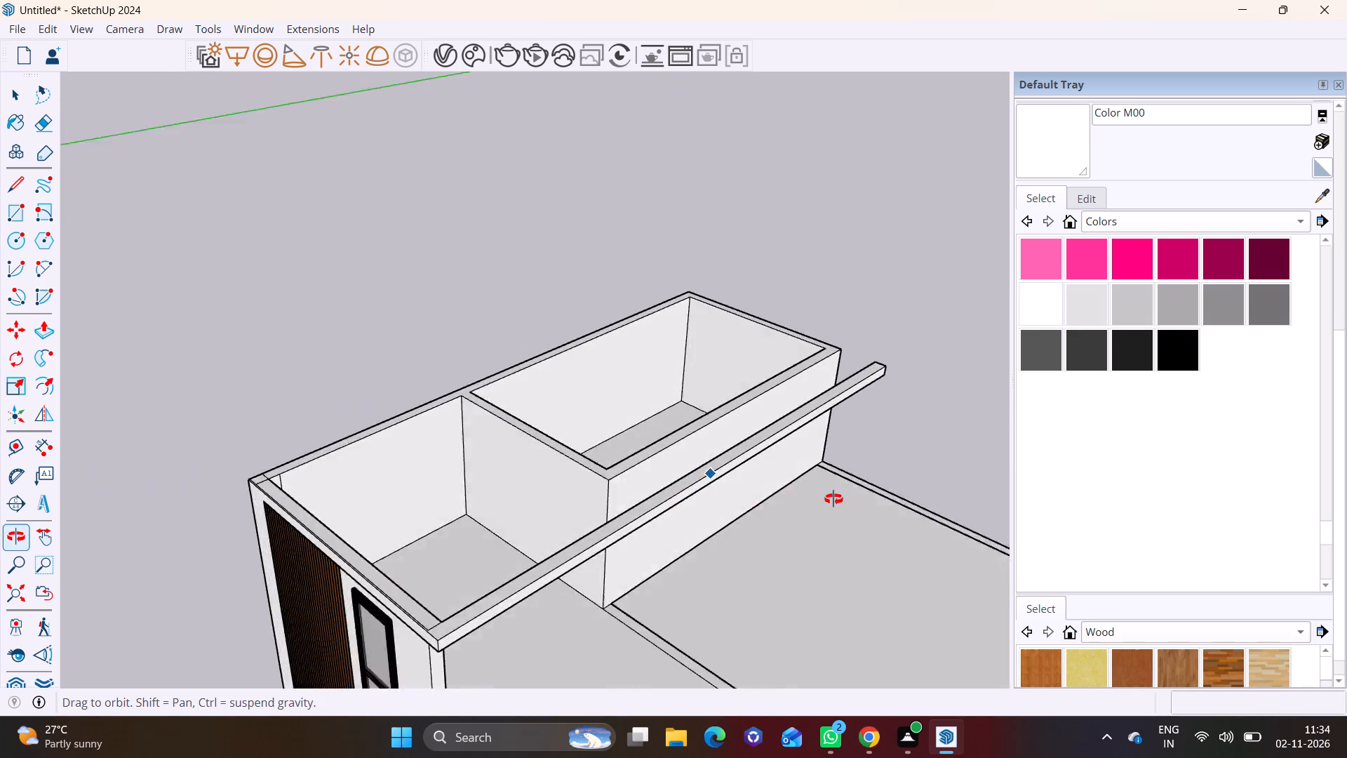
{"action": "middle_click_drag", "start_coordinate": [833, 499], "coordinate": [6, 564]}
{"action": "scroll", "coordinate": [157, 446], "scroll_direction": "up", "scroll_amount": 3}
{"action": "scroll", "coordinate": [236, 427], "scroll_direction": "up", "scroll_amount": 2}
{"action": "middle_click_drag", "start_coordinate": [378, 394], "coordinate": [526, 368]}
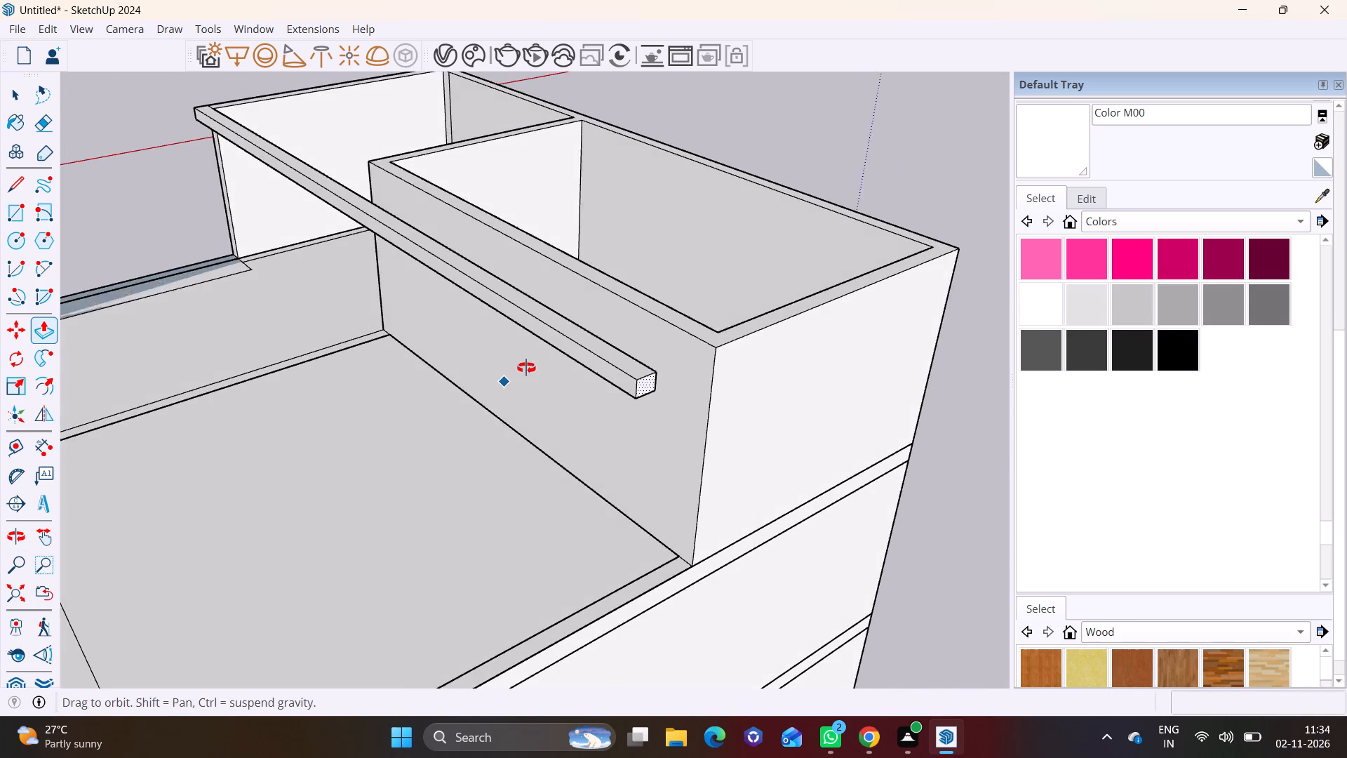
{"action": "middle_click_drag", "start_coordinate": [526, 368], "coordinate": [511, 362]}
{"action": "key", "text": "space"}
{"action": "left_click", "coordinate": [655, 342]}
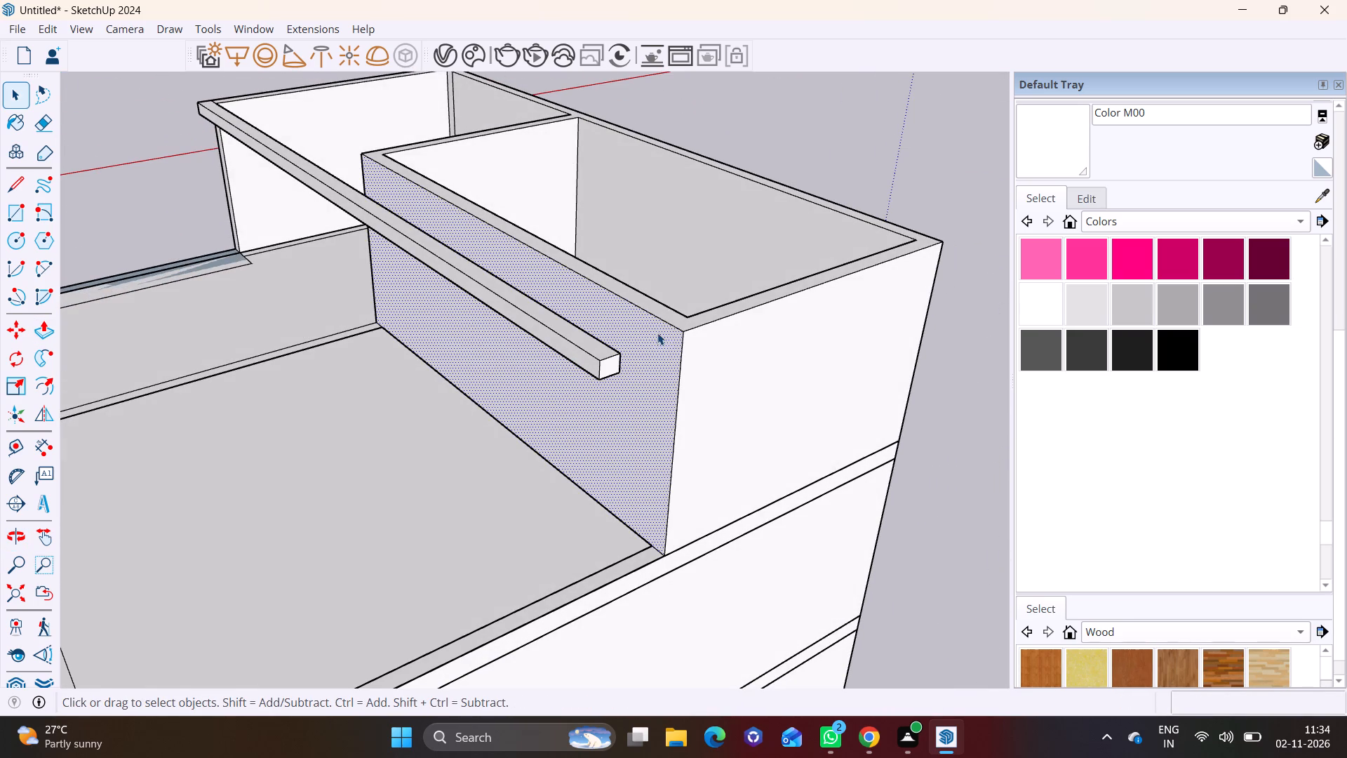
{"action": "left_click", "coordinate": [36, 333]}
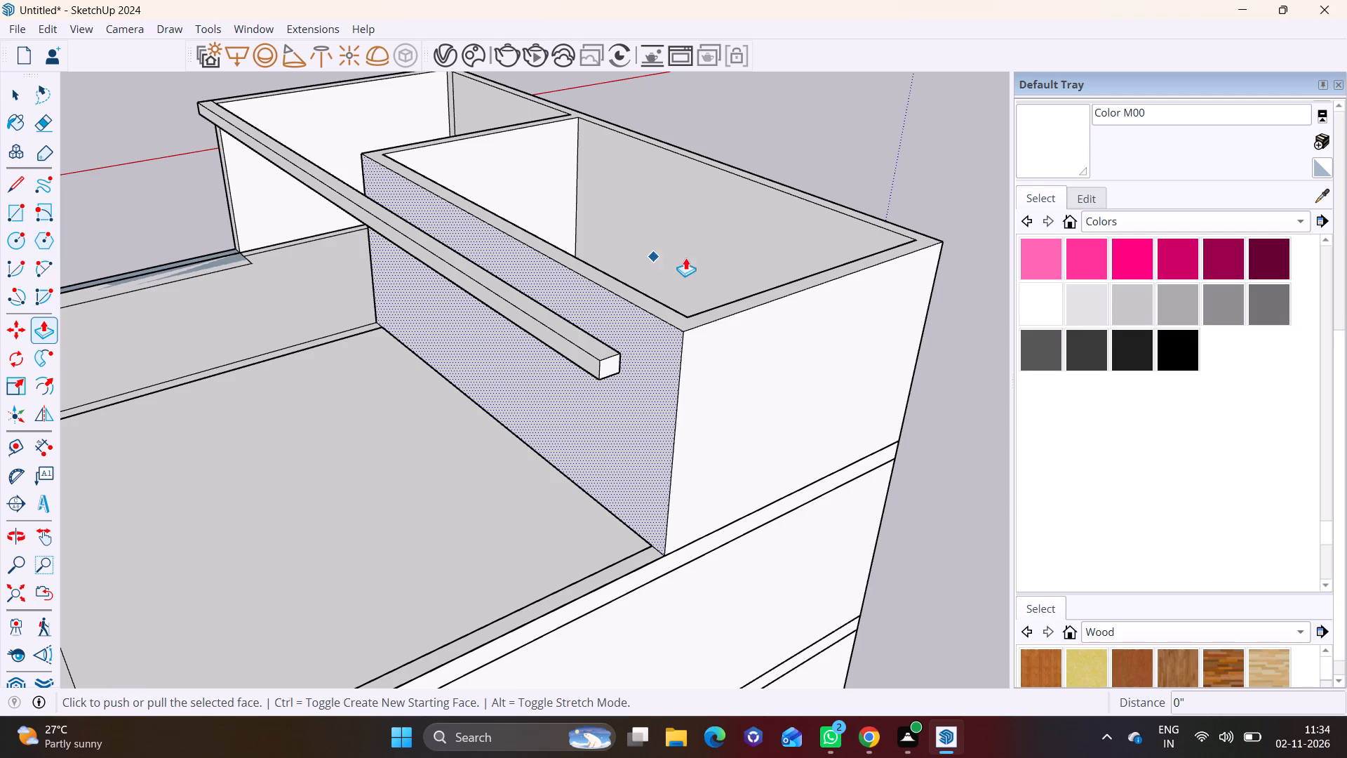
{"action": "left_click", "coordinate": [652, 333]}
{"action": "left_click", "coordinate": [619, 348]}
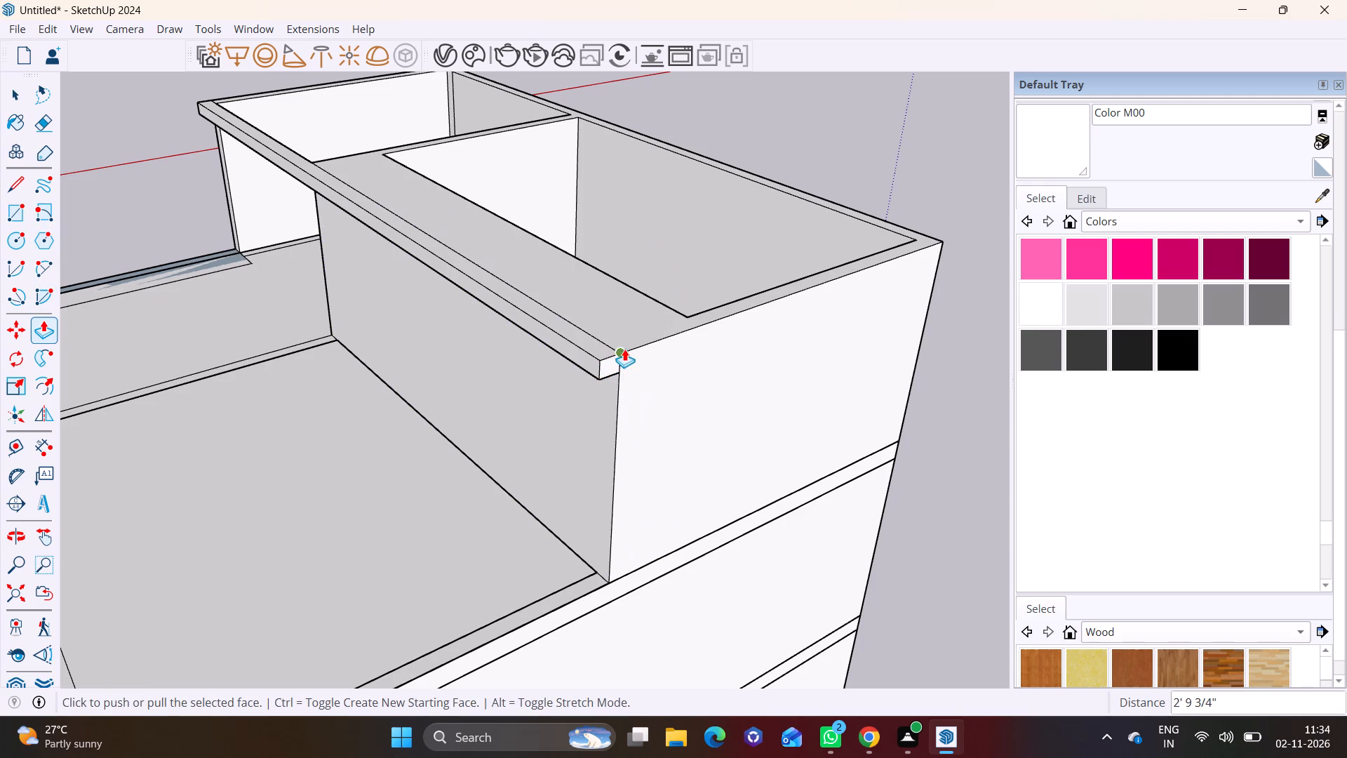
{"action": "key", "text": "space"}
{"action": "left_click", "coordinate": [932, 354]}
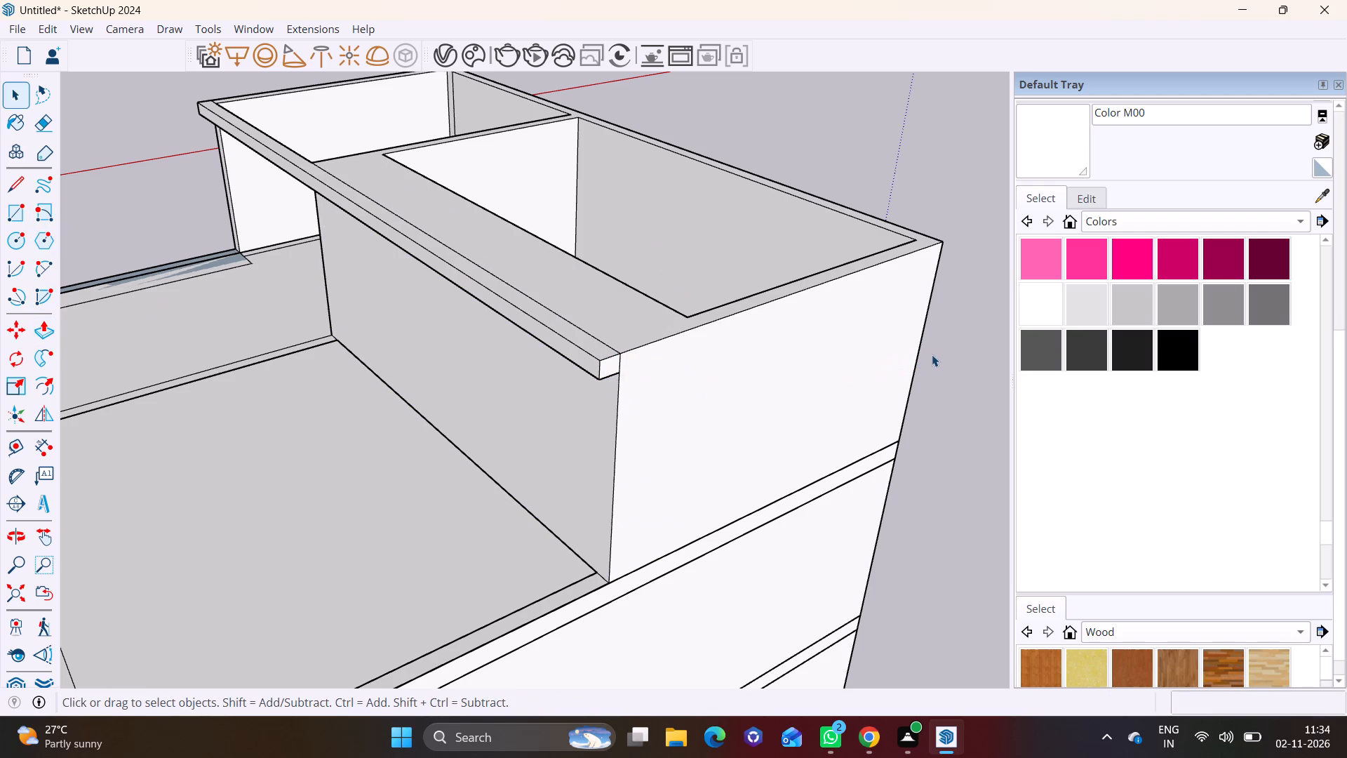
Pull the outer side face of the extended band further out over the lower roof to widen the overhang.
{"action": "middle_click_drag", "start_coordinate": [445, 384], "coordinate": [827, 292]}
{"action": "scroll", "coordinate": [714, 185], "scroll_direction": "down", "scroll_amount": 5}
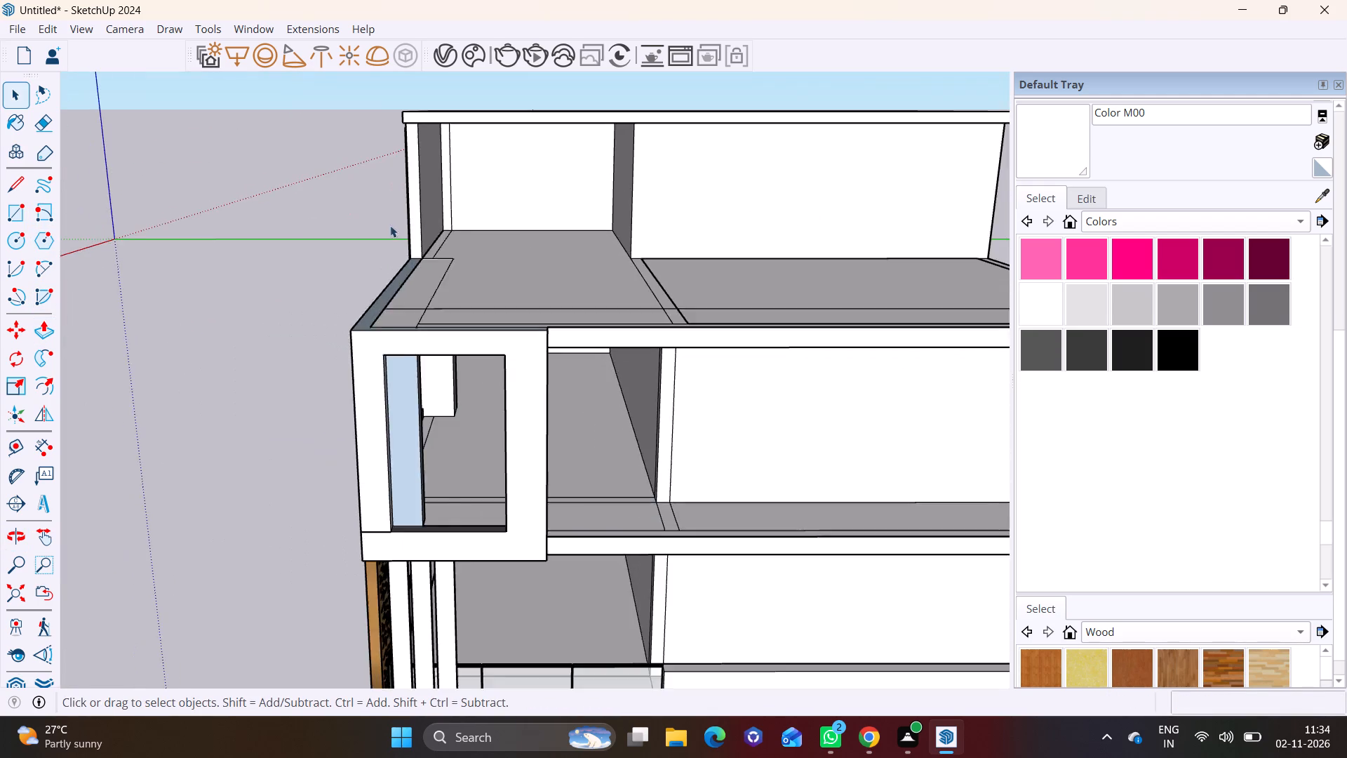
{"action": "scroll", "coordinate": [390, 225], "scroll_direction": "down", "scroll_amount": 1}
{"action": "middle_click_drag", "start_coordinate": [343, 242], "coordinate": [728, 386]}
{"action": "scroll", "coordinate": [467, 124], "scroll_direction": "up", "scroll_amount": 7}
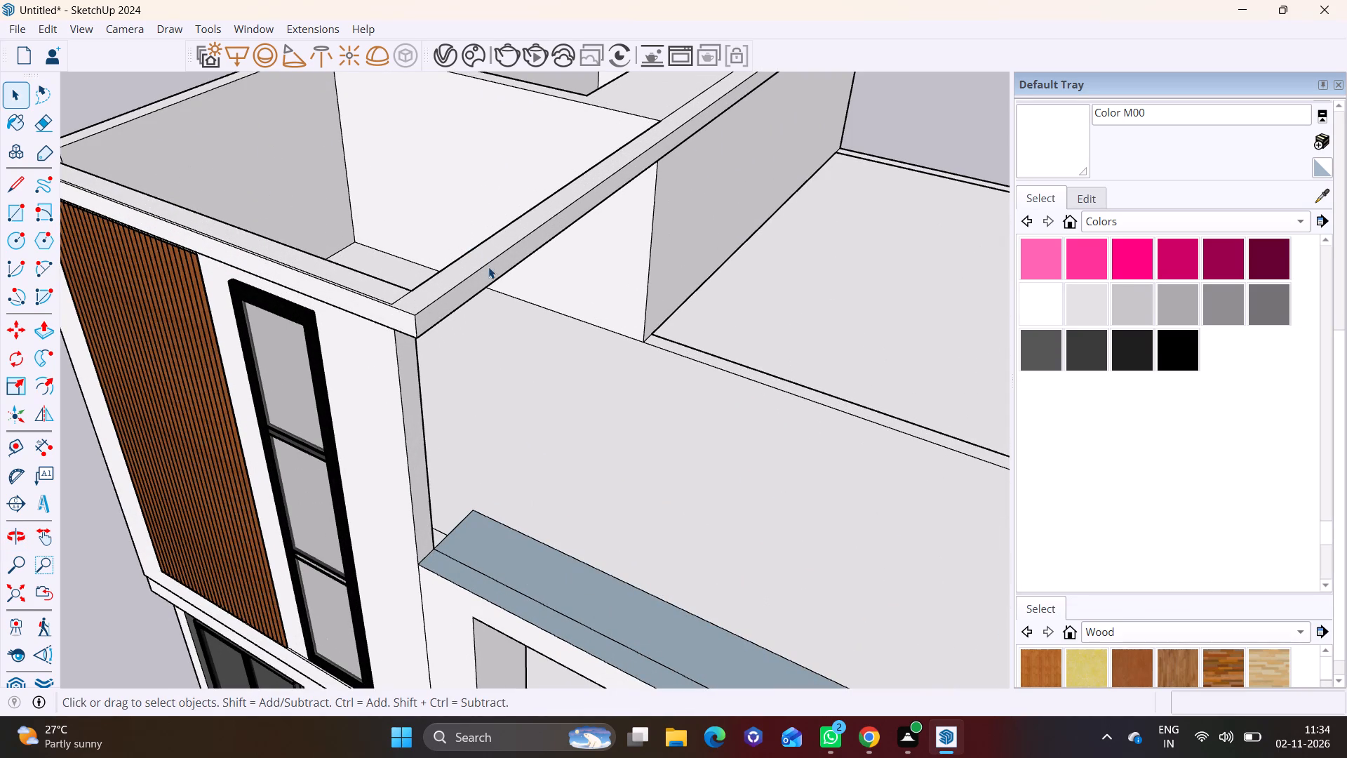
{"action": "left_click", "coordinate": [490, 269]}
{"action": "left_click", "coordinate": [42, 329]}
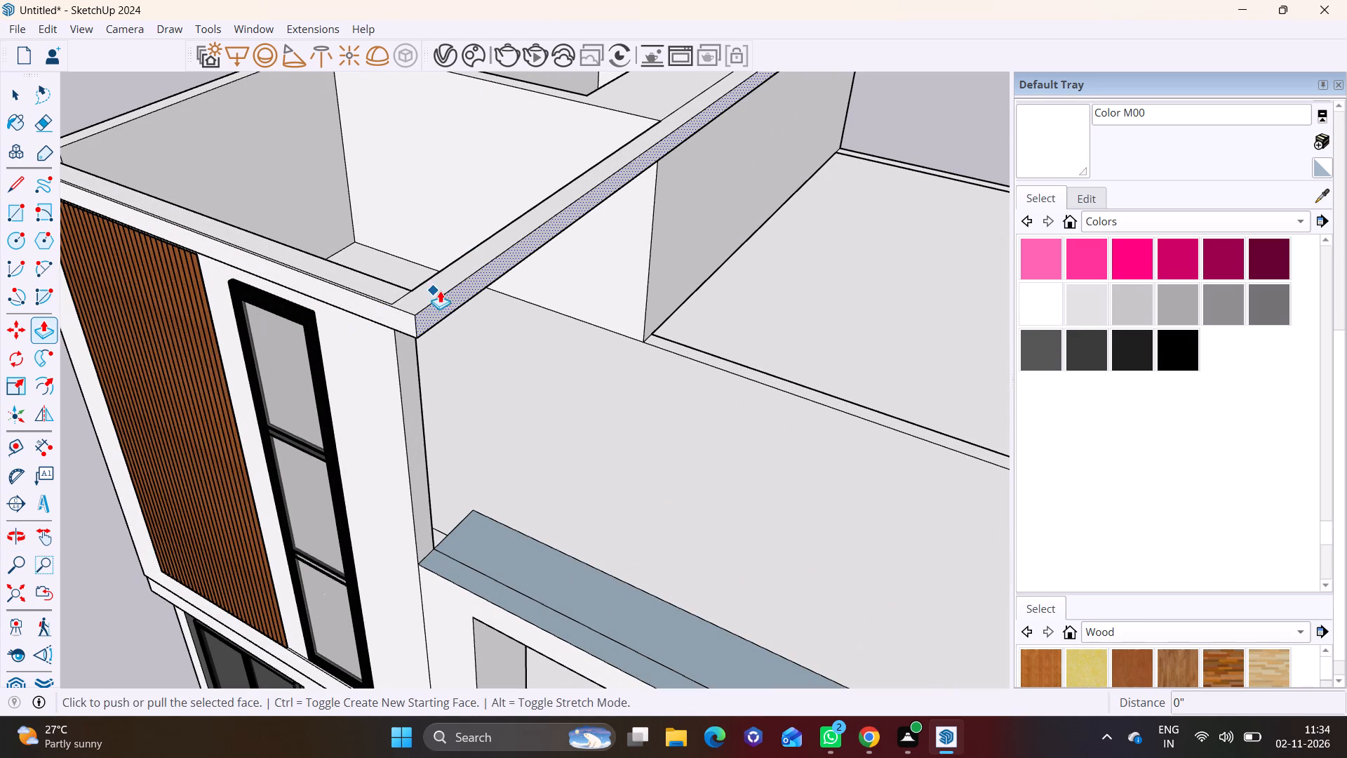
{"action": "left_click", "coordinate": [451, 290]}
{"action": "left_click", "coordinate": [515, 298]}
{"action": "key", "text": "space"}
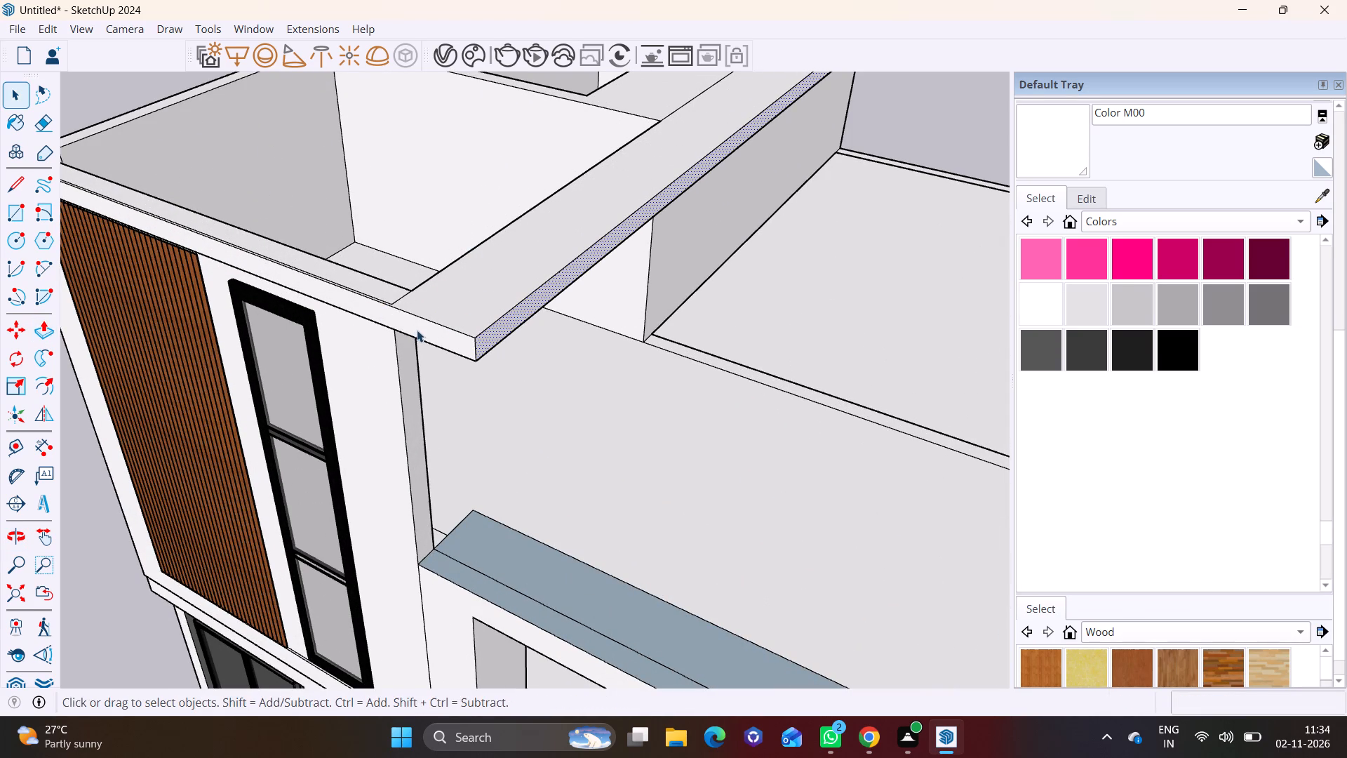
Pull the front face of the tall wall's frame outward about 8" beyond the fluted cladding.
{"action": "left_click", "coordinate": [417, 330]}
{"action": "left_click", "coordinate": [39, 330]}
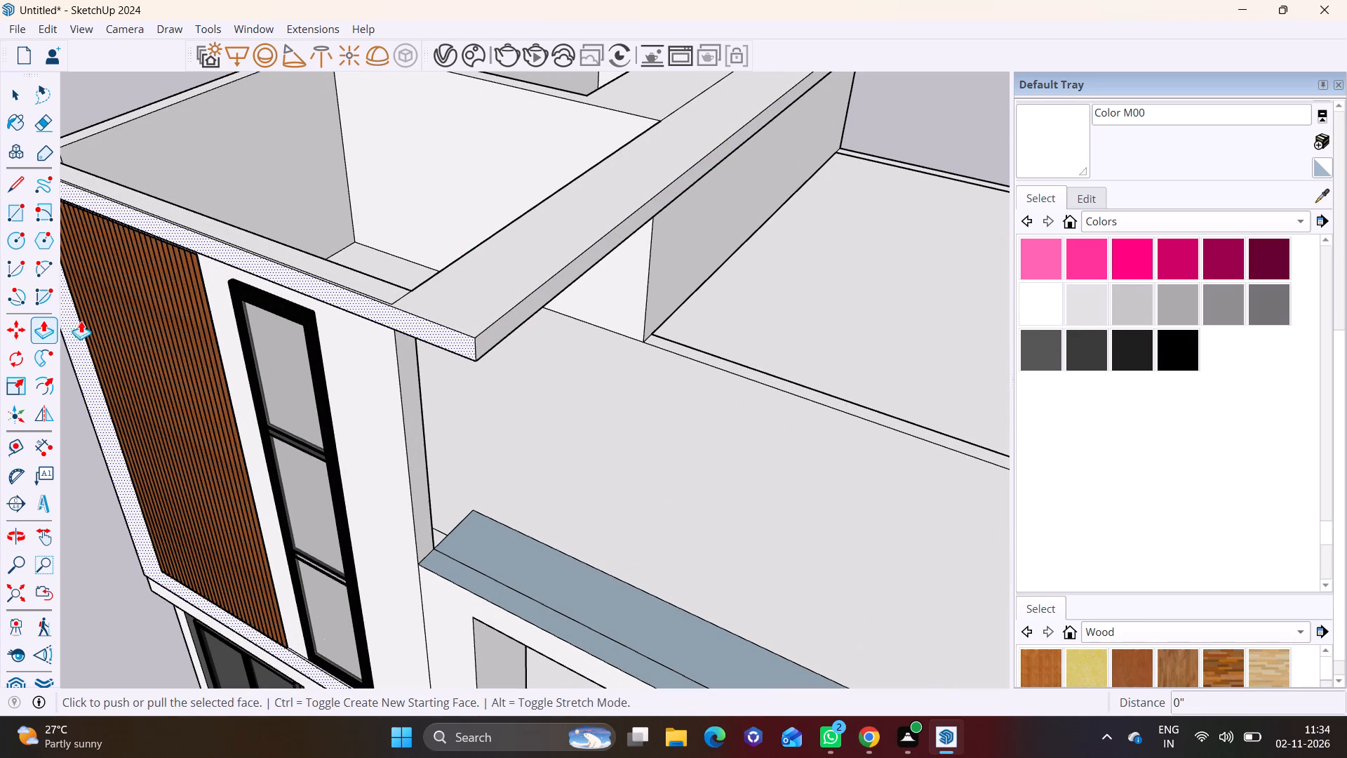
{"action": "left_click", "coordinate": [430, 331]}
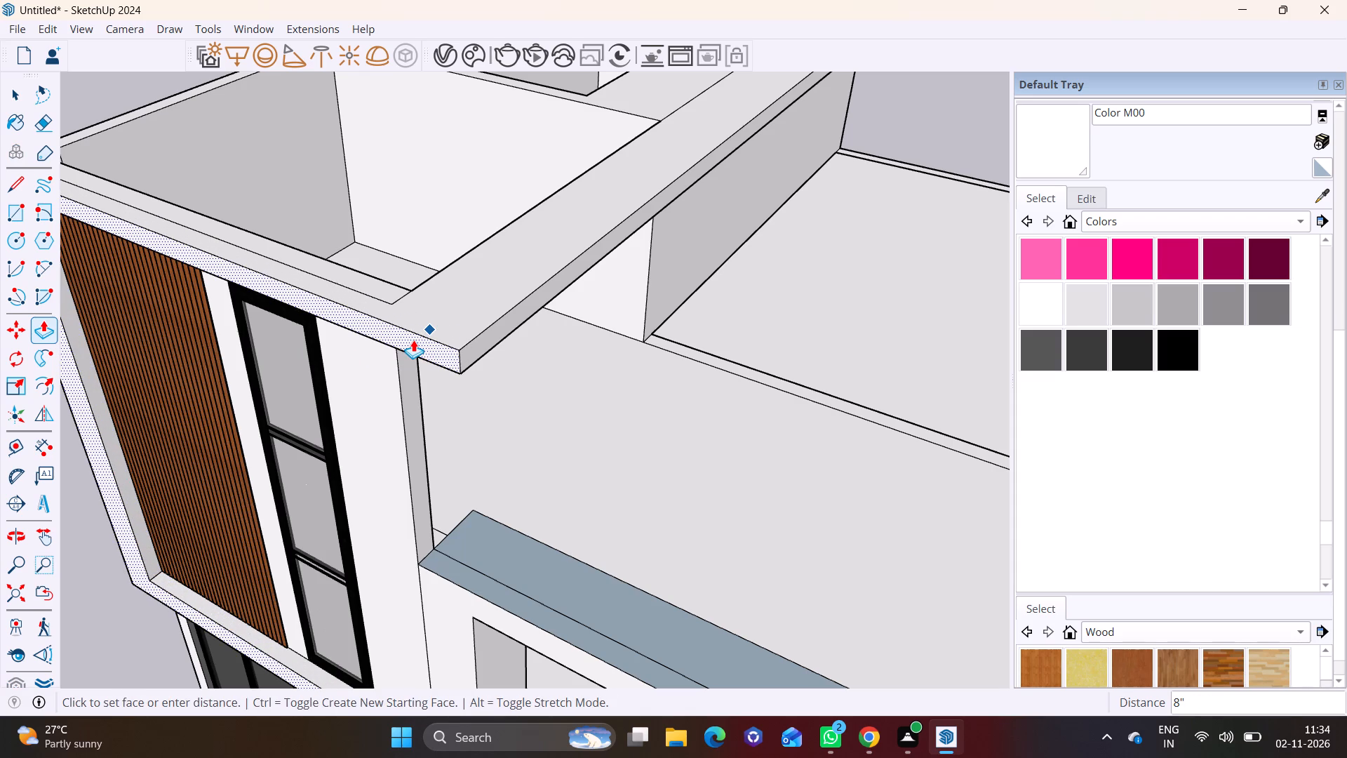
{"action": "left_click", "coordinate": [413, 340]}
{"action": "key", "text": "space"}
Raise the top face of the tall wall's band and its roof extension by 5 1/4".
{"action": "scroll", "coordinate": [516, 406], "scroll_direction": "down", "scroll_amount": 3}
{"action": "middle_click_drag", "start_coordinate": [524, 397], "coordinate": [670, 189]}
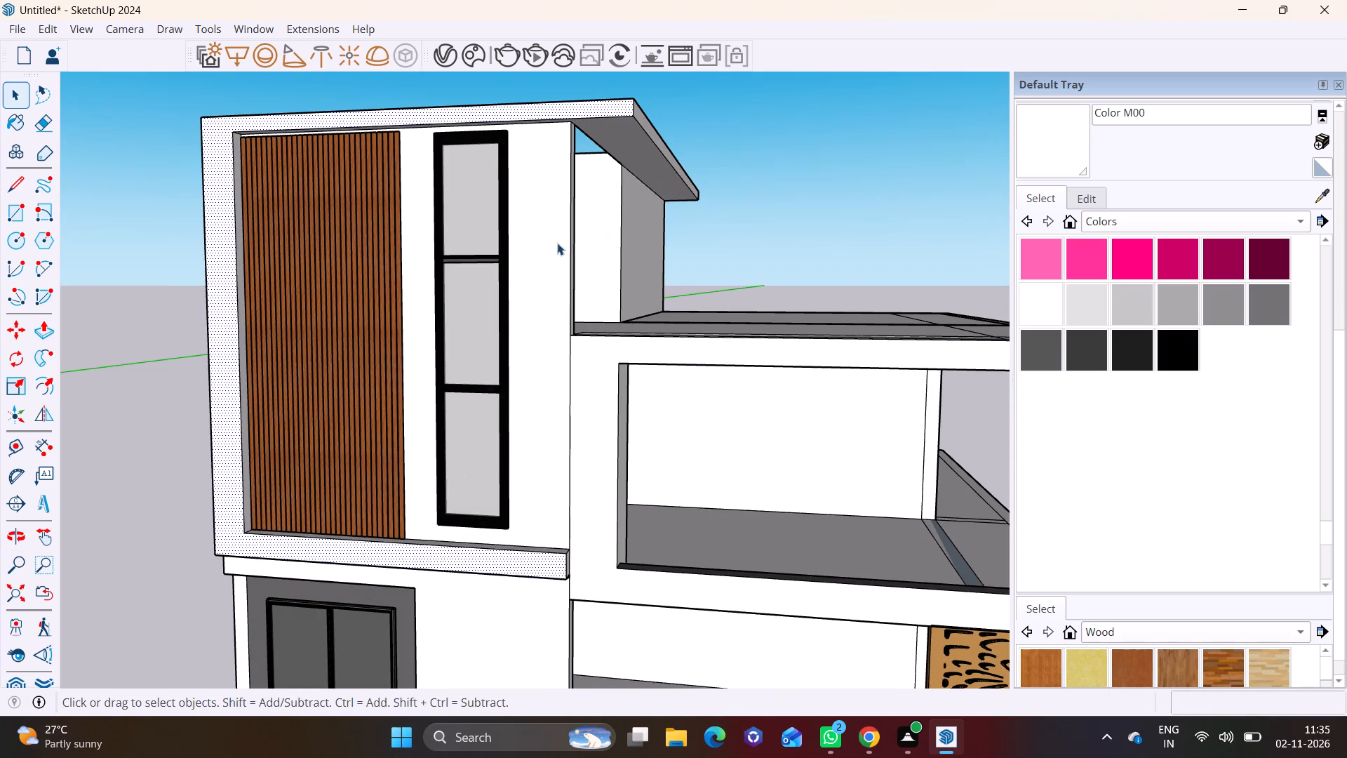
{"action": "middle_click_drag", "start_coordinate": [567, 184], "coordinate": [509, 370], "text": "shift"}
{"action": "middle_click_drag", "start_coordinate": [469, 265], "coordinate": [417, 403]}
{"action": "scroll", "coordinate": [450, 415], "scroll_direction": "up", "scroll_amount": 2}
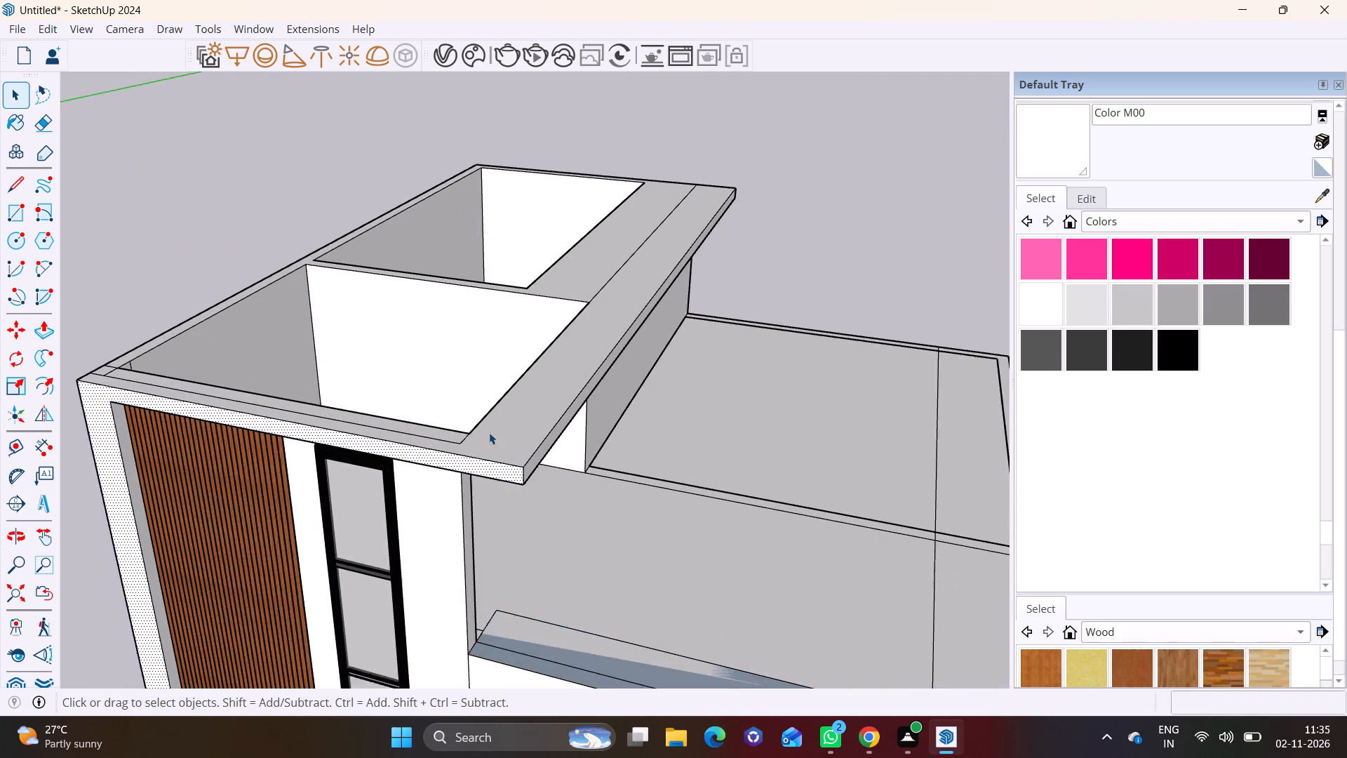
{"action": "left_click", "coordinate": [520, 434]}
{"action": "left_click", "coordinate": [34, 328]}
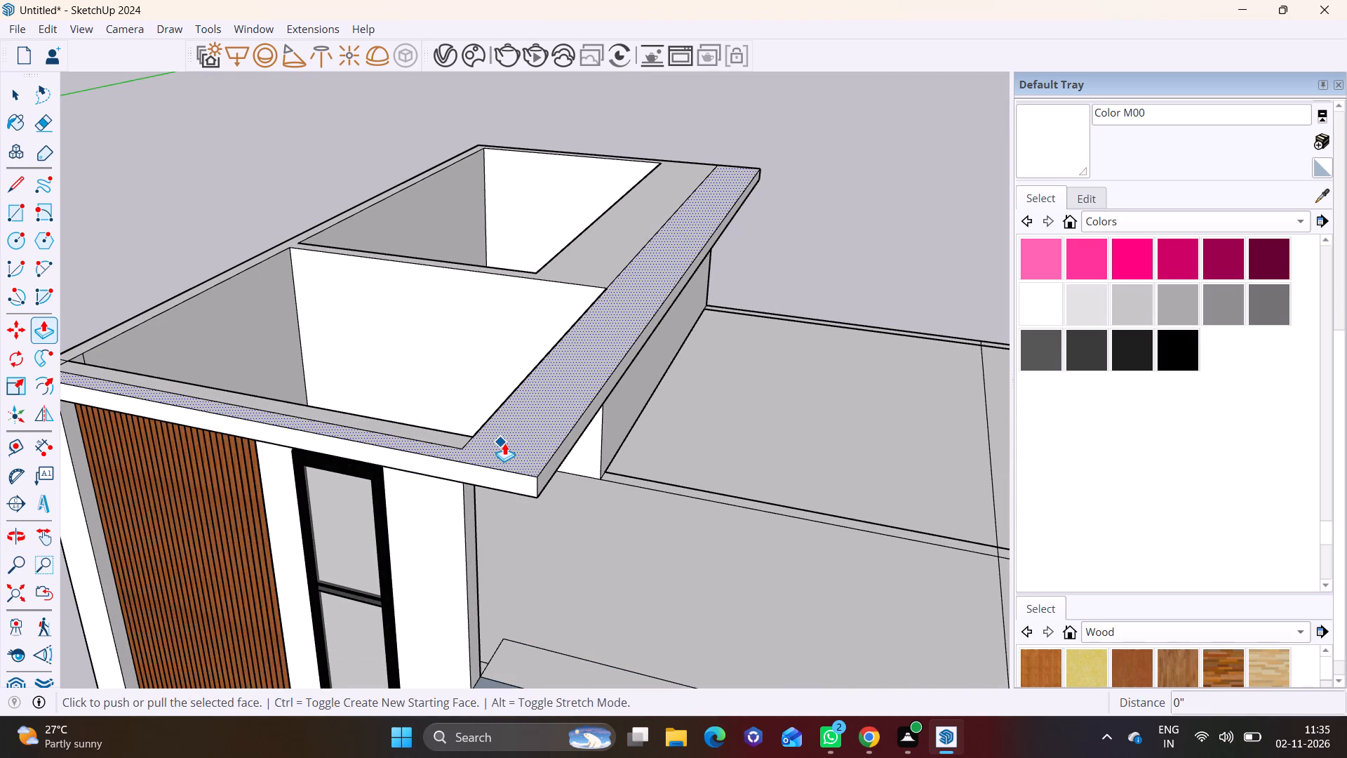
{"action": "left_click", "coordinate": [504, 443]}
{"action": "left_click", "coordinate": [499, 430]}
{"action": "key", "text": "space"}
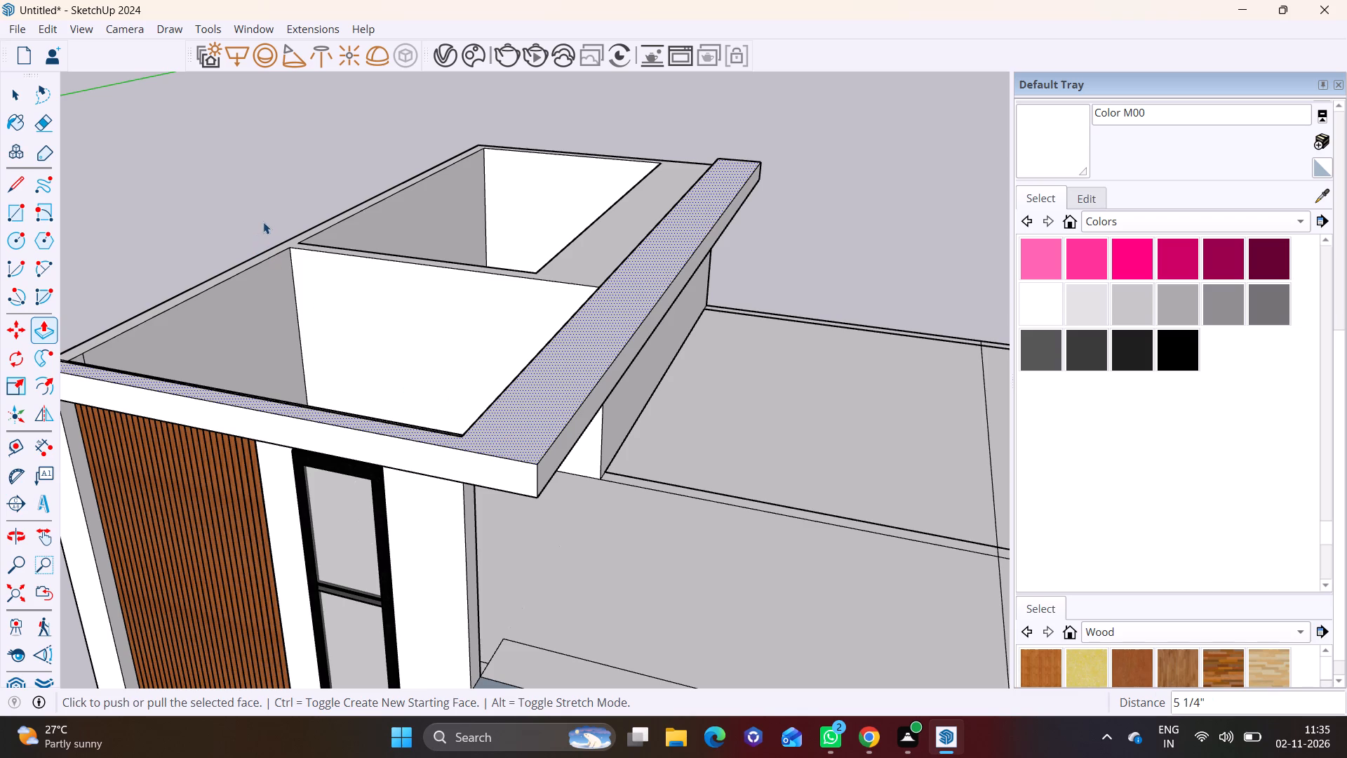
{"action": "left_click", "coordinate": [263, 222]}
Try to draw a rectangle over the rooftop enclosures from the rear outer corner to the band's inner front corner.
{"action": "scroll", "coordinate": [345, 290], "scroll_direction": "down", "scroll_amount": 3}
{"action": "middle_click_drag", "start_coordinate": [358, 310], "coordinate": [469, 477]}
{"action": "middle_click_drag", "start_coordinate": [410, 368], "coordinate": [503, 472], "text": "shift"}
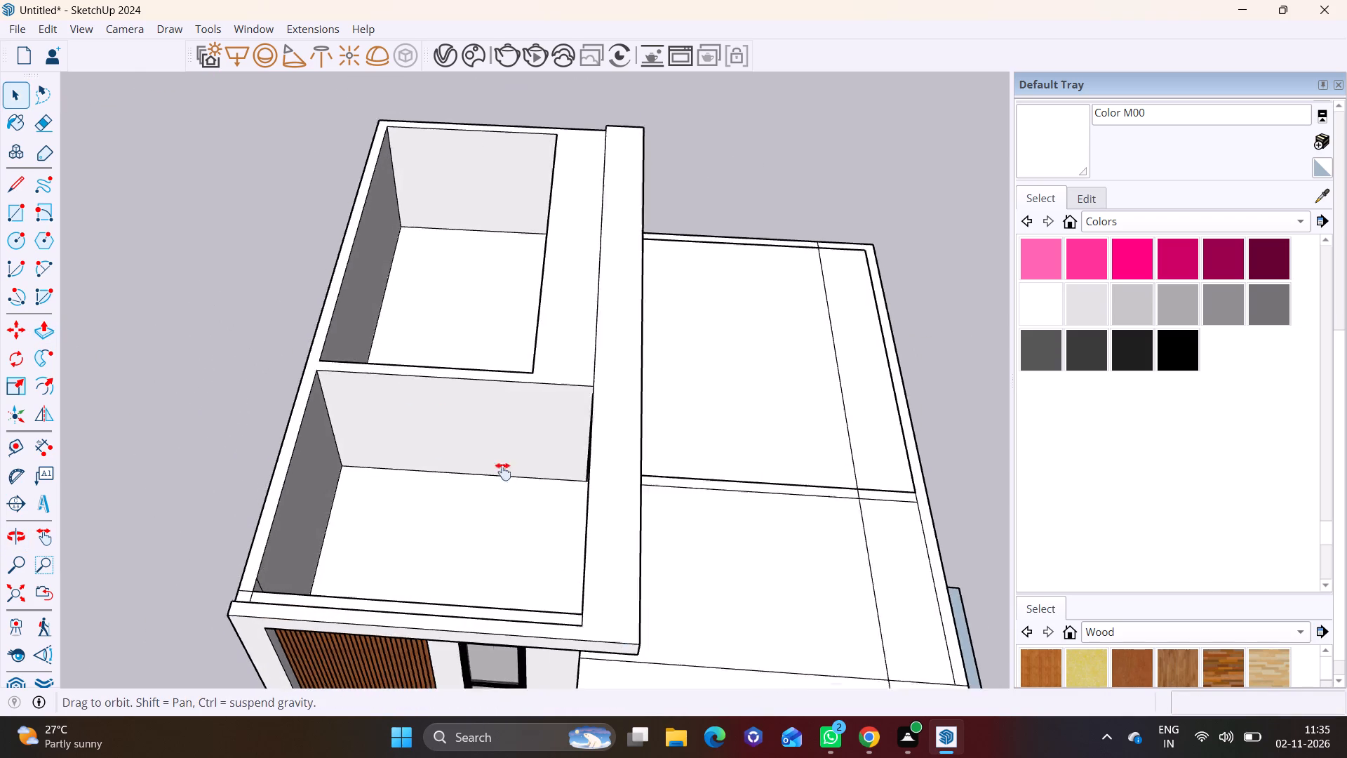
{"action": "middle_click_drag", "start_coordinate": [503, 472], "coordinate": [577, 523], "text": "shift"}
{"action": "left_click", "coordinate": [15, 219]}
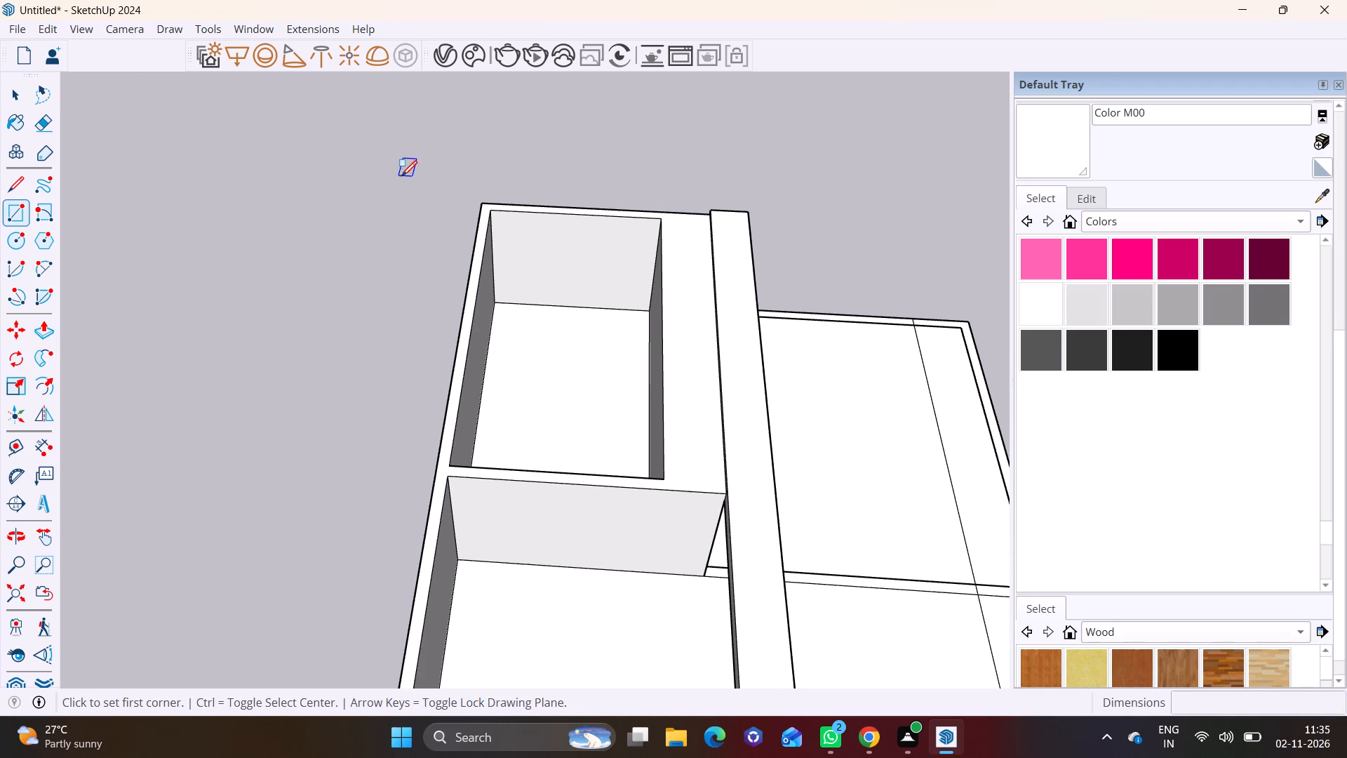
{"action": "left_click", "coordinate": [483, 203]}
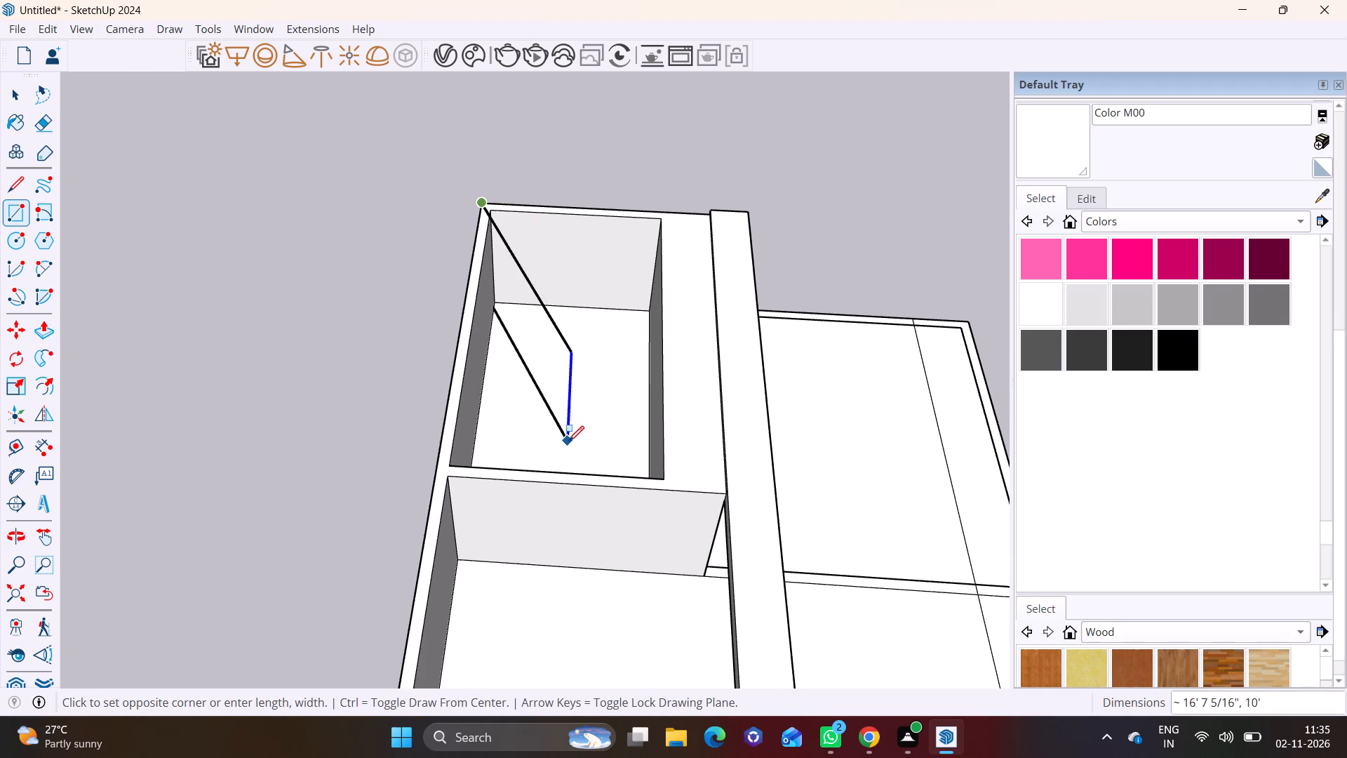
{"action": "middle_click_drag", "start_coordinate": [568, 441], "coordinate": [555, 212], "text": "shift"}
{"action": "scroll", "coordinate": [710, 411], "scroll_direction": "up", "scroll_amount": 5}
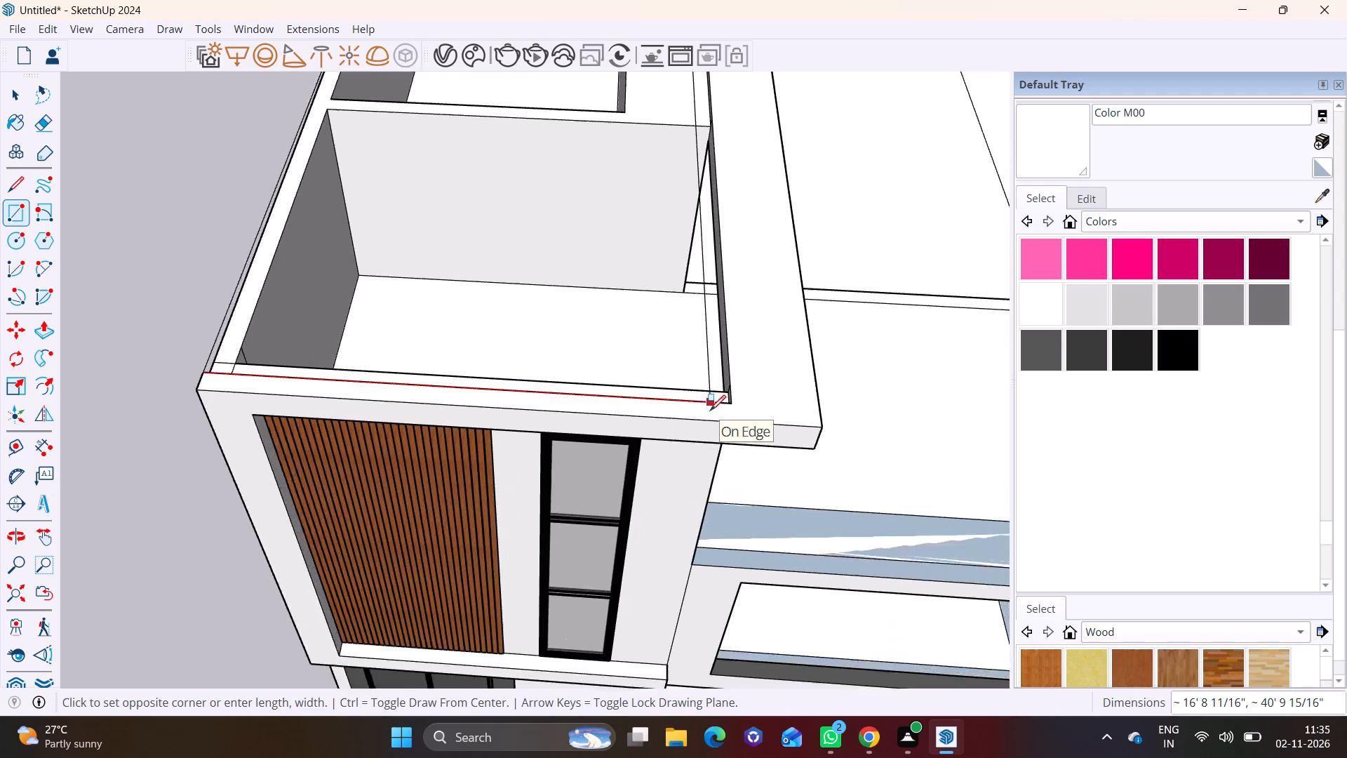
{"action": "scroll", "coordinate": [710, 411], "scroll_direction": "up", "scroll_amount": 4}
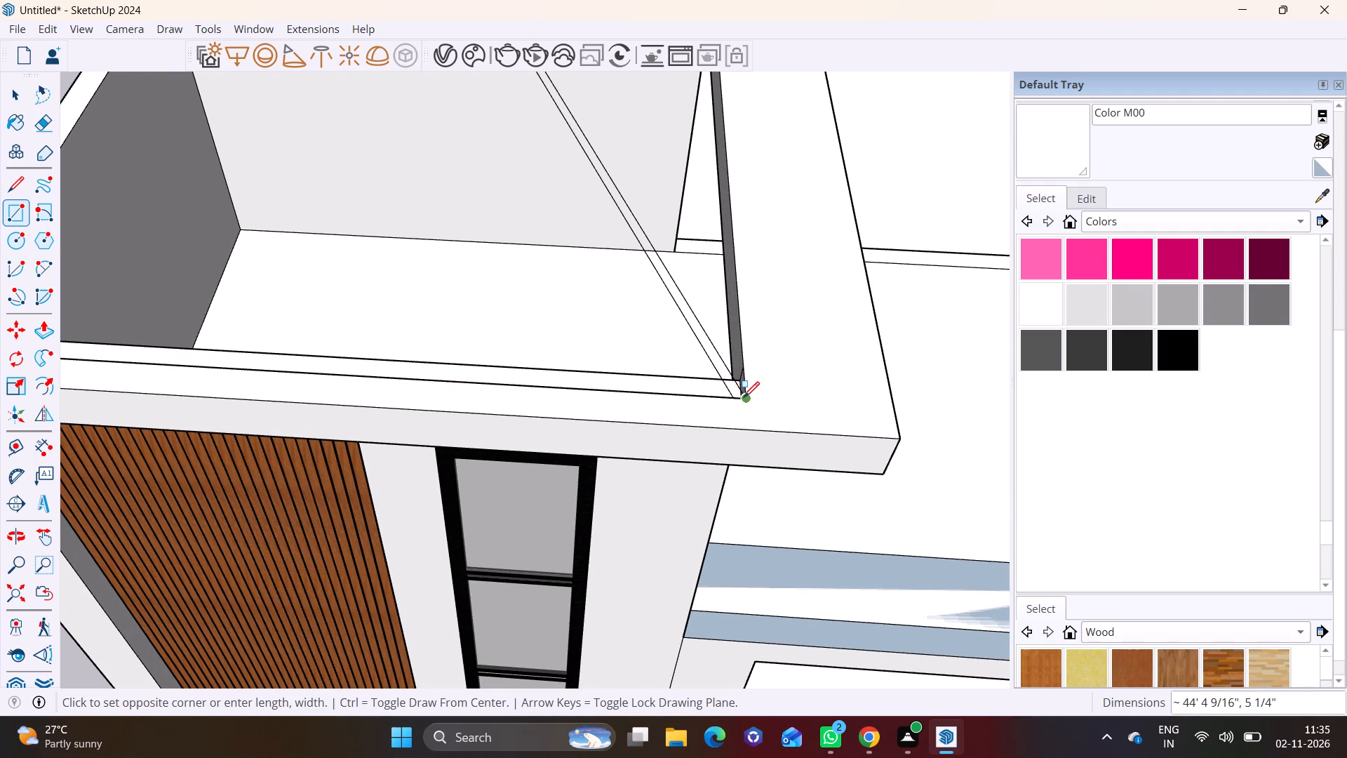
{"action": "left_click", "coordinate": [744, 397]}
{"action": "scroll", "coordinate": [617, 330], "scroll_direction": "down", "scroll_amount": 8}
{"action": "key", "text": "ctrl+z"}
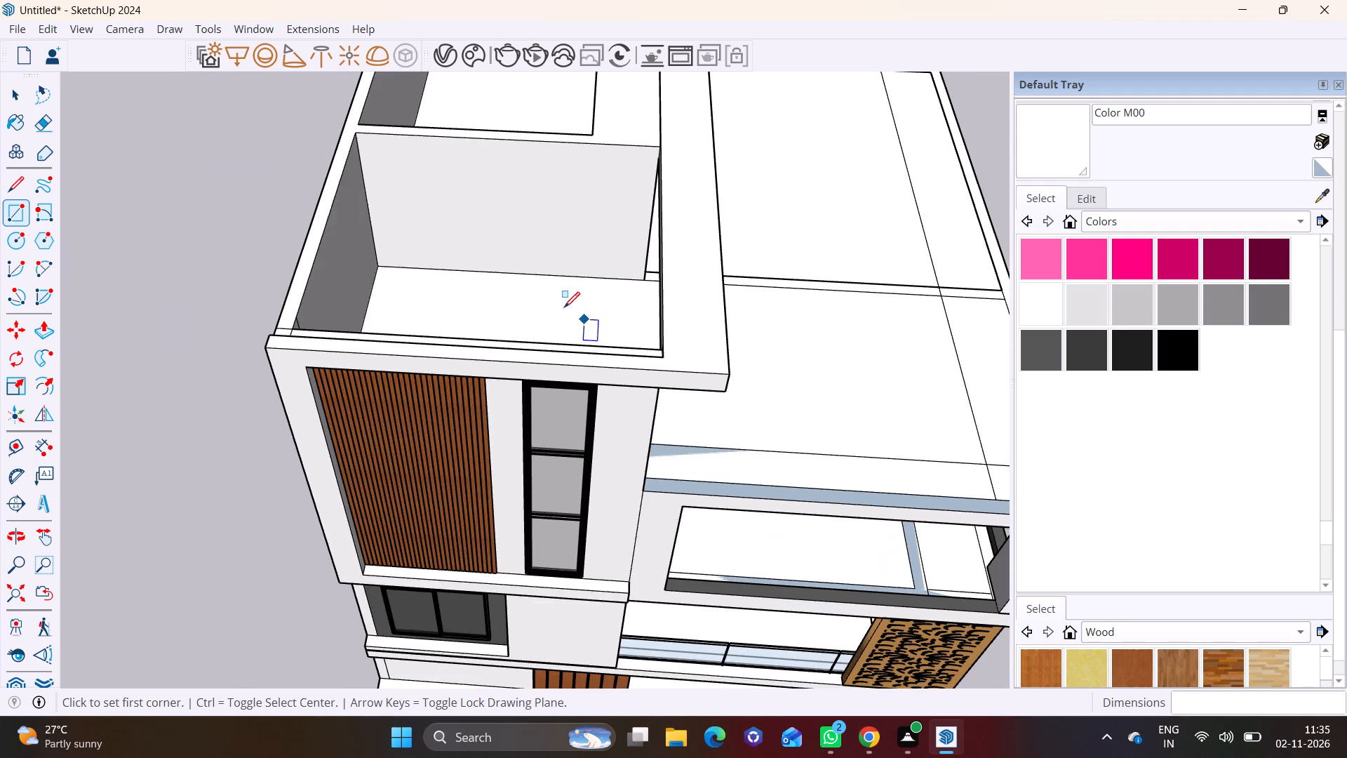
Draw a rectangle covering most of the rear rooftop enclosure, from its outer corner to the raised band's inner edge.
{"action": "middle_click_drag", "start_coordinate": [332, 201], "coordinate": [255, 507]}
{"action": "middle_click_drag", "start_coordinate": [345, 496], "coordinate": [474, 535]}
{"action": "middle_click_drag", "start_coordinate": [370, 246], "coordinate": [271, 456], "text": "shift"}
{"action": "scroll", "coordinate": [175, 221], "scroll_direction": "up", "scroll_amount": 3}
{"action": "left_click", "coordinate": [254, 262]}
{"action": "scroll", "coordinate": [454, 350], "scroll_direction": "up", "scroll_amount": 1}
{"action": "scroll", "coordinate": [541, 397], "scroll_direction": "down", "scroll_amount": 2}
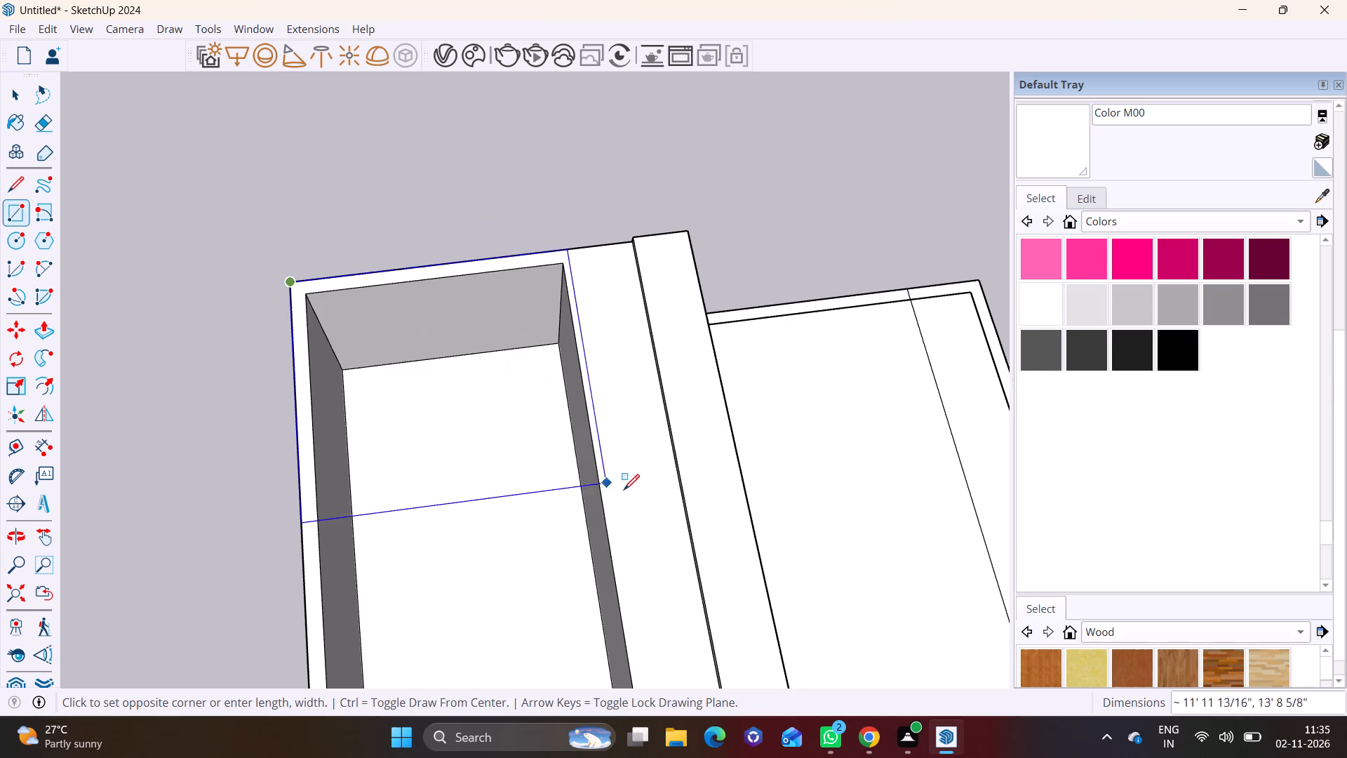
{"action": "middle_click_drag", "start_coordinate": [605, 465], "coordinate": [525, 185], "text": "shift"}
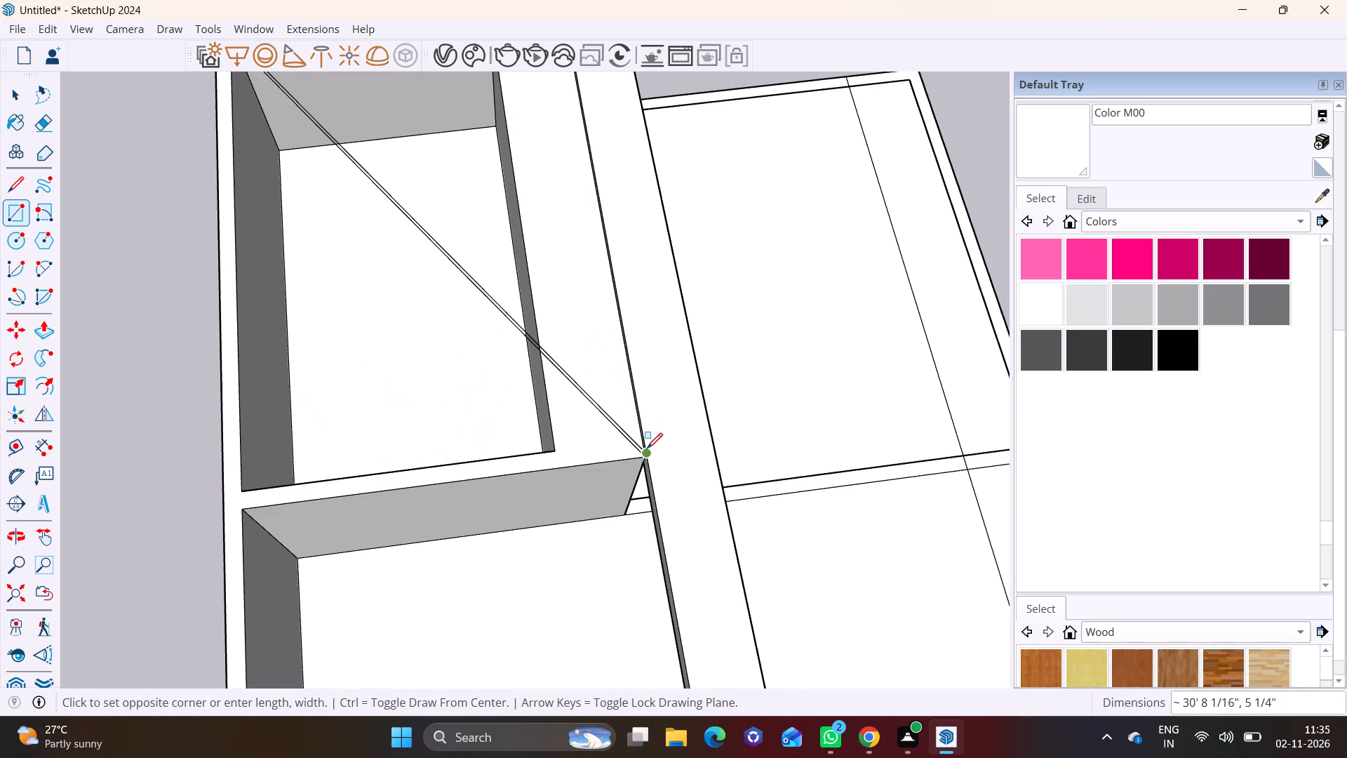
{"action": "left_click", "coordinate": [628, 375]}
{"action": "key", "text": "space"}
Extrude the rectangle over the rear enclosure upward 1' 2 1/8" into a roof slab.
{"action": "left_click", "coordinate": [445, 312]}
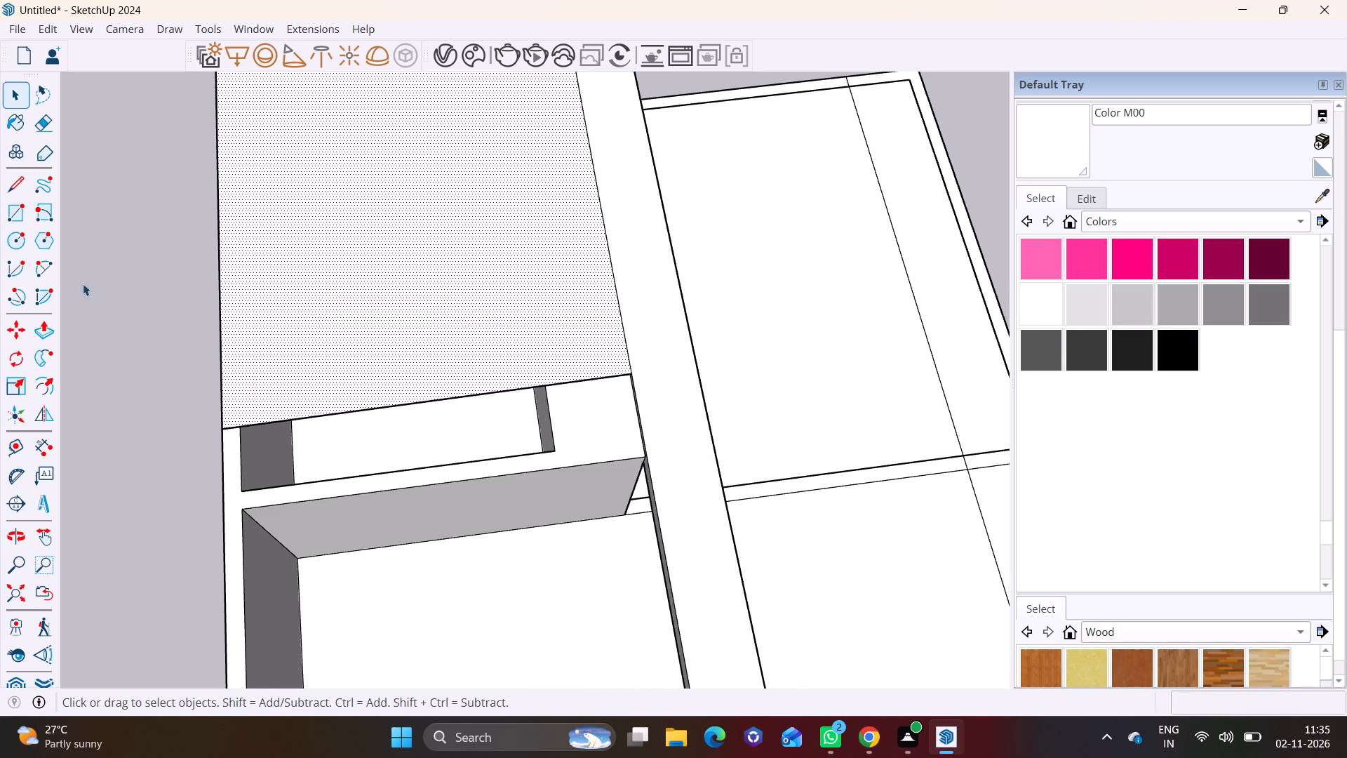
{"action": "left_click", "coordinate": [33, 324]}
{"action": "left_click", "coordinate": [294, 324]}
{"action": "left_click", "coordinate": [286, 312]}
{"action": "middle_click_drag", "start_coordinate": [506, 450], "coordinate": [507, 450]}
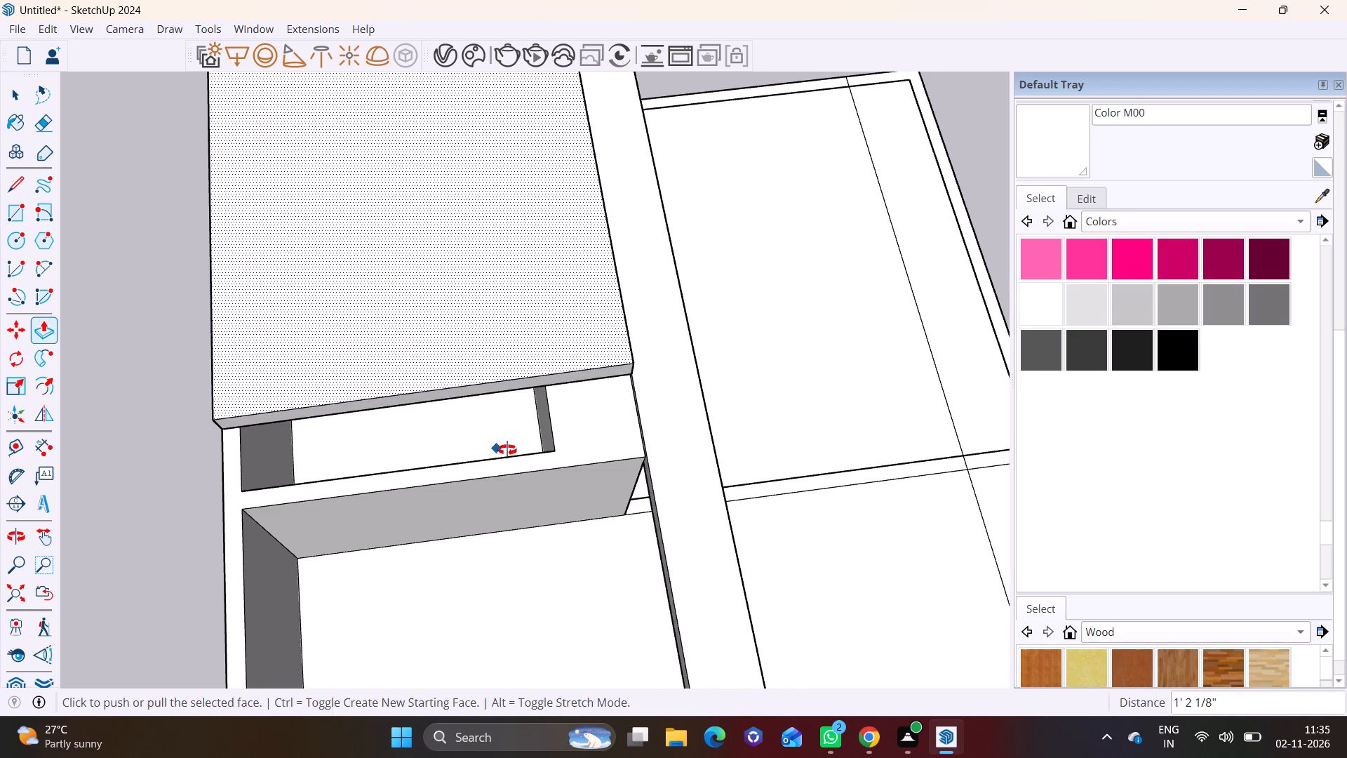
{"action": "middle_click_drag", "start_coordinate": [507, 450], "coordinate": [762, 323]}
{"action": "middle_click_drag", "start_coordinate": [487, 287], "coordinate": [370, 400]}
{"action": "key", "text": "space"}
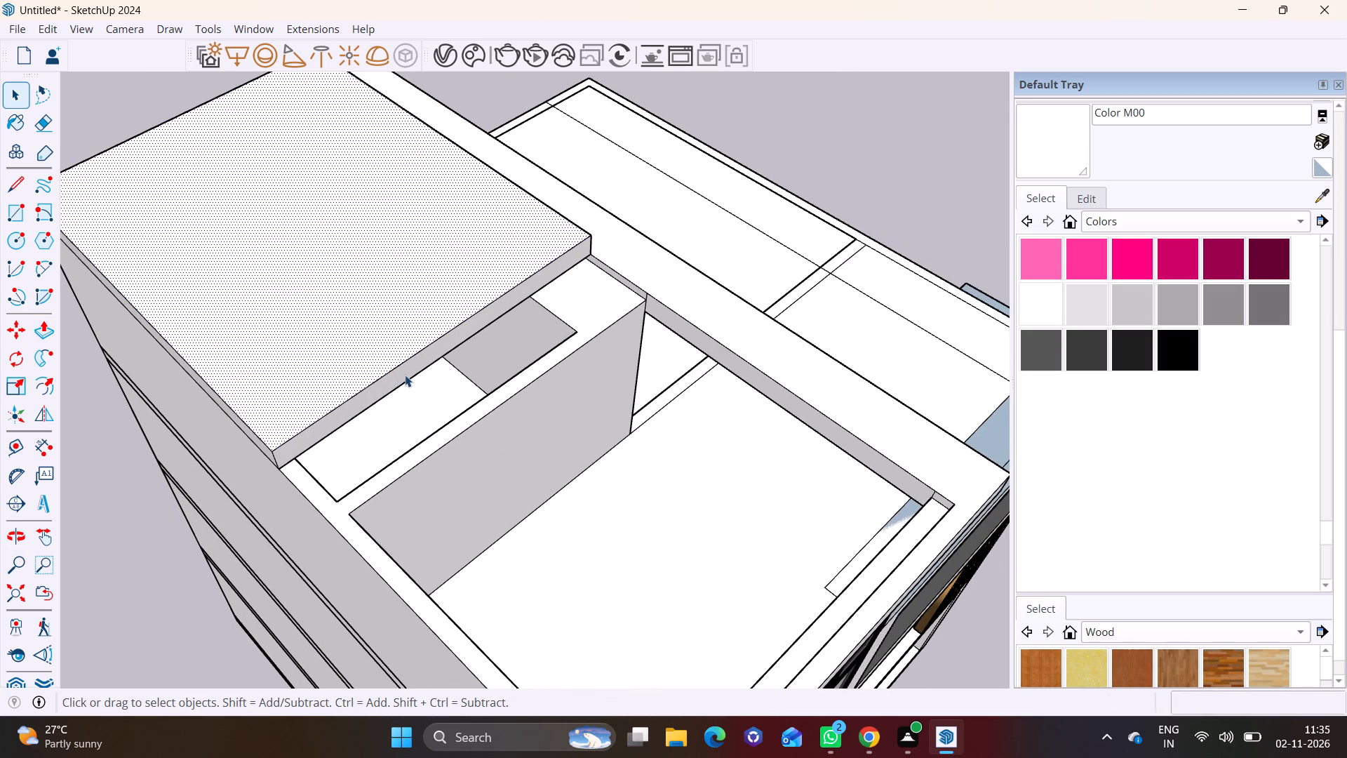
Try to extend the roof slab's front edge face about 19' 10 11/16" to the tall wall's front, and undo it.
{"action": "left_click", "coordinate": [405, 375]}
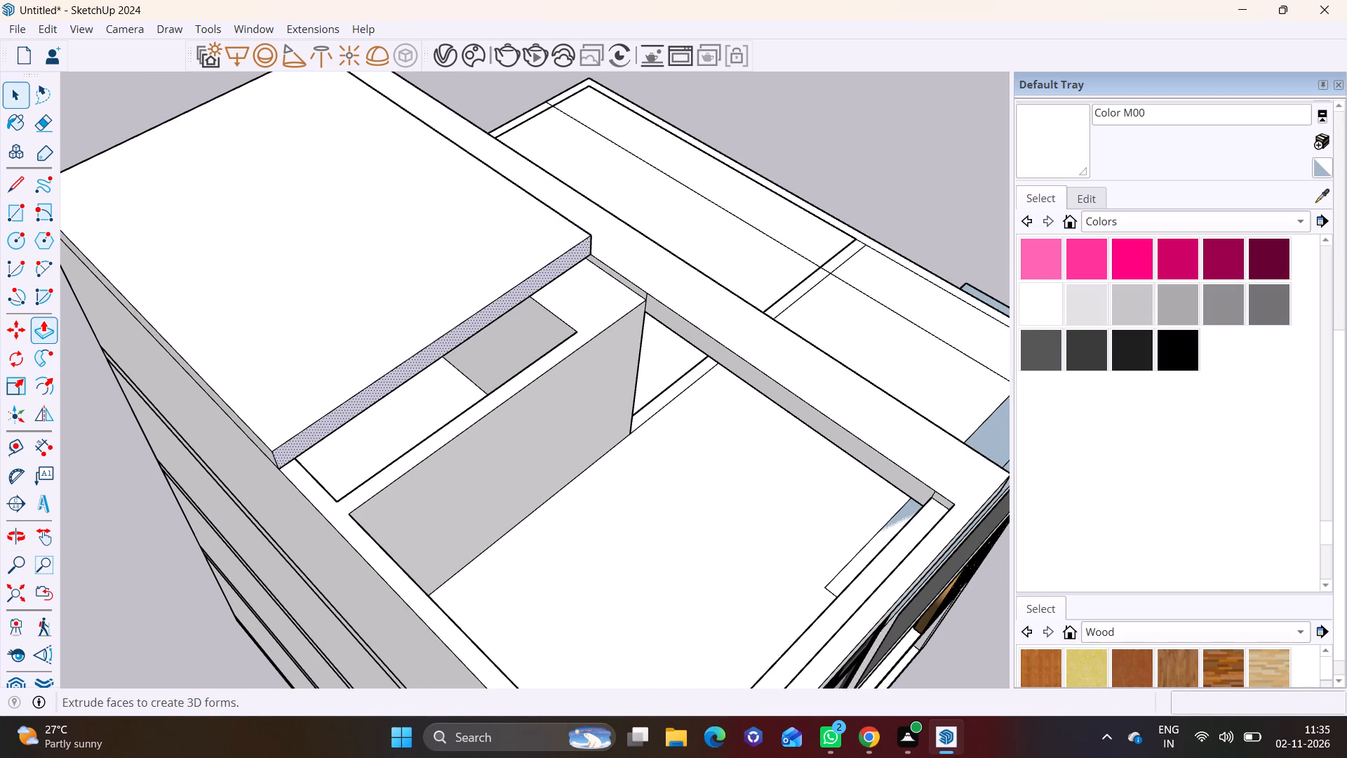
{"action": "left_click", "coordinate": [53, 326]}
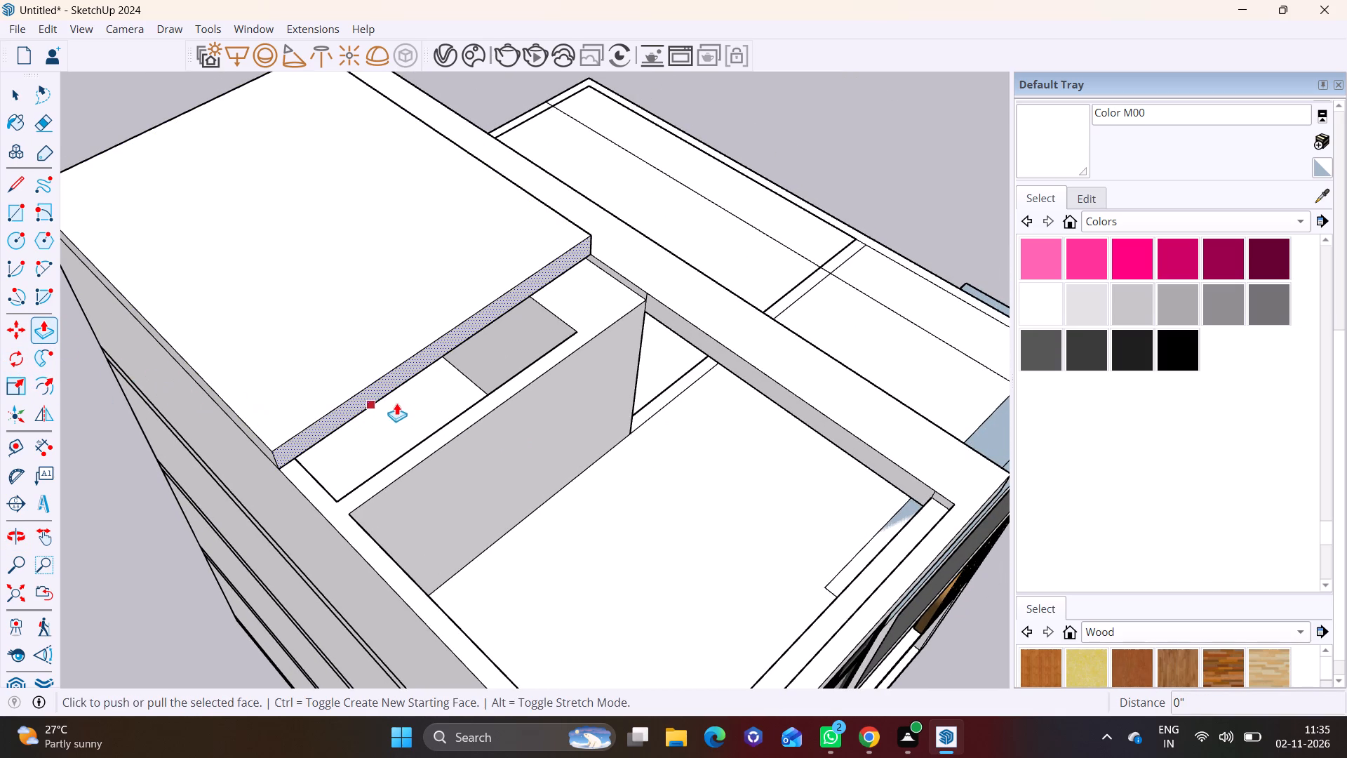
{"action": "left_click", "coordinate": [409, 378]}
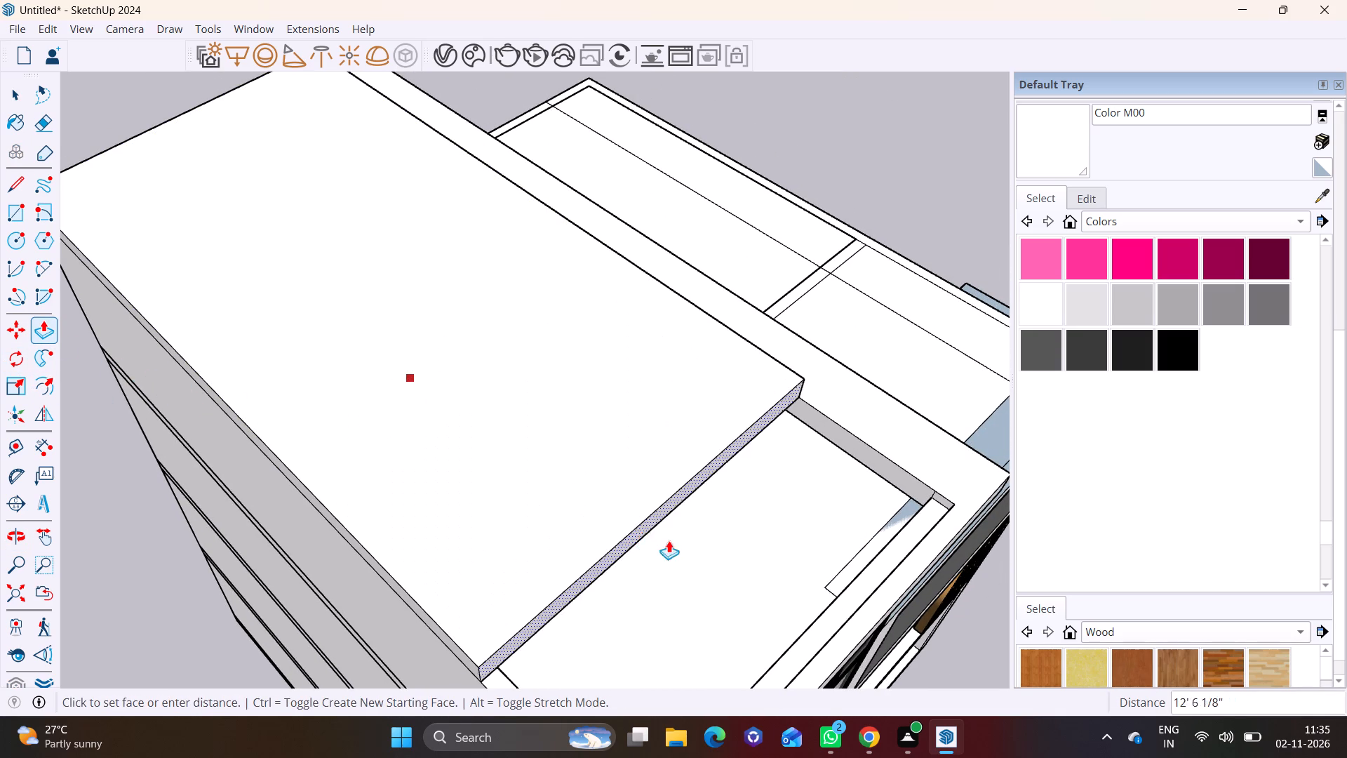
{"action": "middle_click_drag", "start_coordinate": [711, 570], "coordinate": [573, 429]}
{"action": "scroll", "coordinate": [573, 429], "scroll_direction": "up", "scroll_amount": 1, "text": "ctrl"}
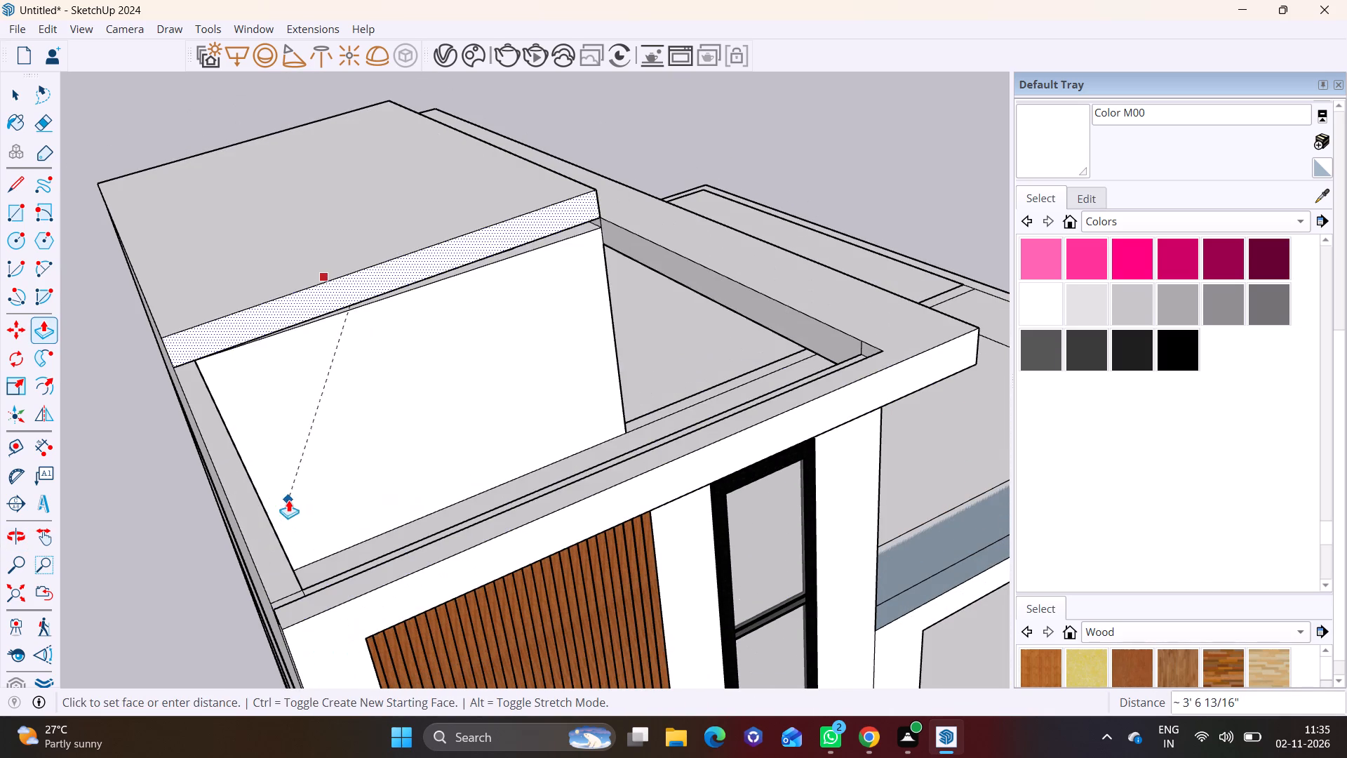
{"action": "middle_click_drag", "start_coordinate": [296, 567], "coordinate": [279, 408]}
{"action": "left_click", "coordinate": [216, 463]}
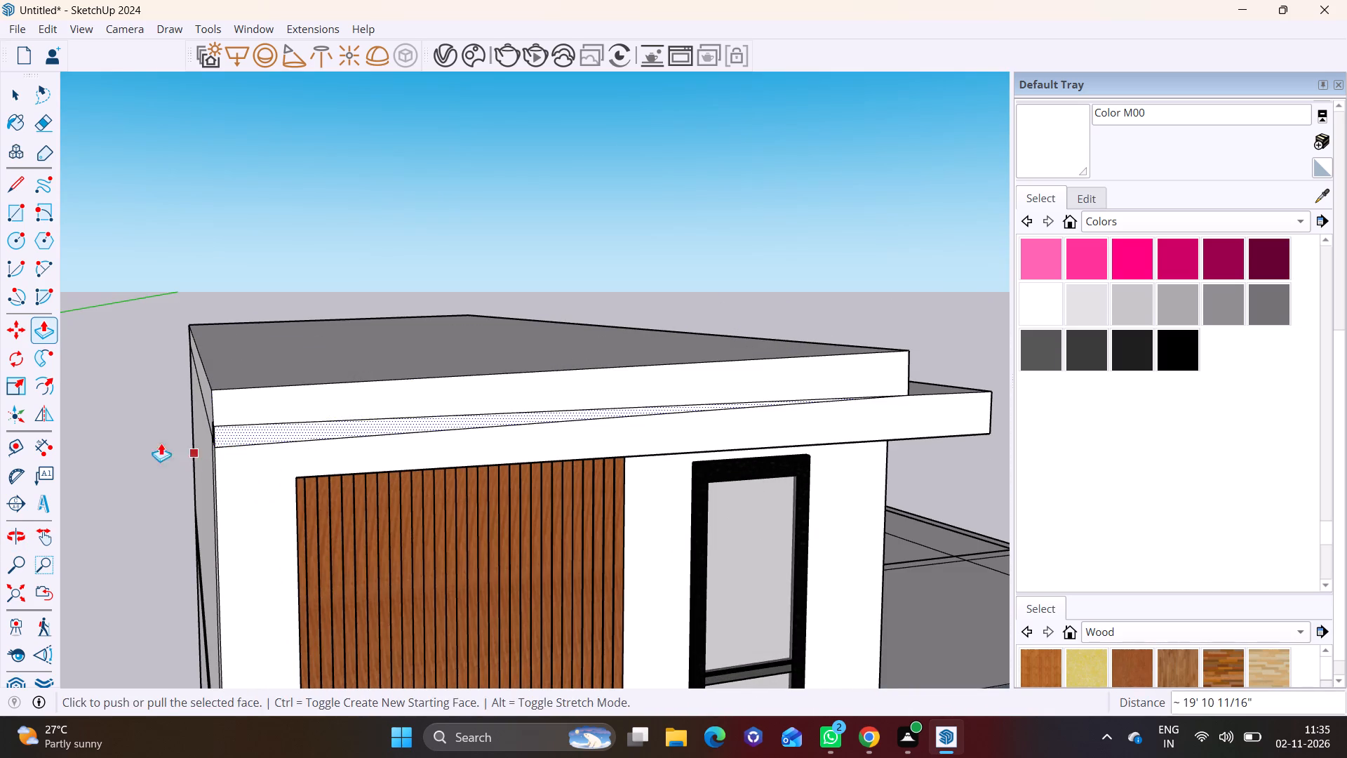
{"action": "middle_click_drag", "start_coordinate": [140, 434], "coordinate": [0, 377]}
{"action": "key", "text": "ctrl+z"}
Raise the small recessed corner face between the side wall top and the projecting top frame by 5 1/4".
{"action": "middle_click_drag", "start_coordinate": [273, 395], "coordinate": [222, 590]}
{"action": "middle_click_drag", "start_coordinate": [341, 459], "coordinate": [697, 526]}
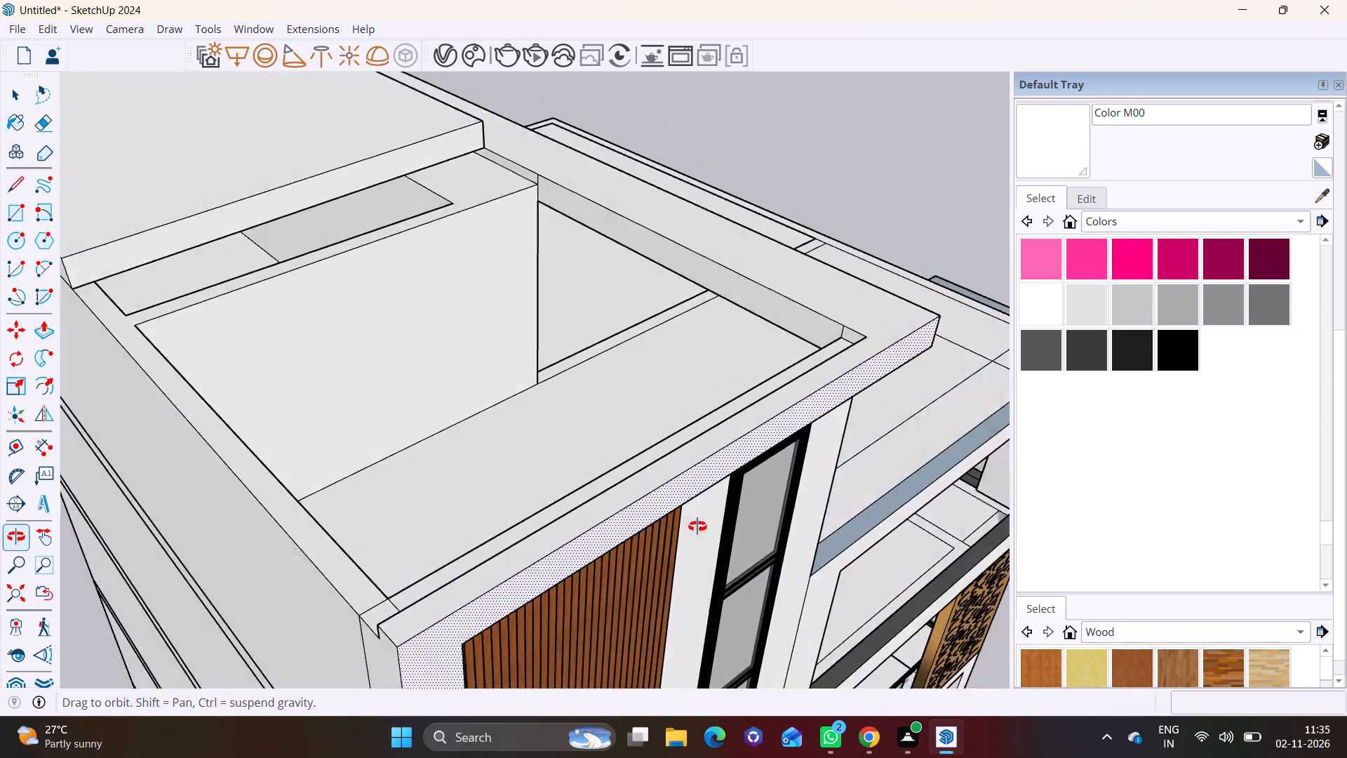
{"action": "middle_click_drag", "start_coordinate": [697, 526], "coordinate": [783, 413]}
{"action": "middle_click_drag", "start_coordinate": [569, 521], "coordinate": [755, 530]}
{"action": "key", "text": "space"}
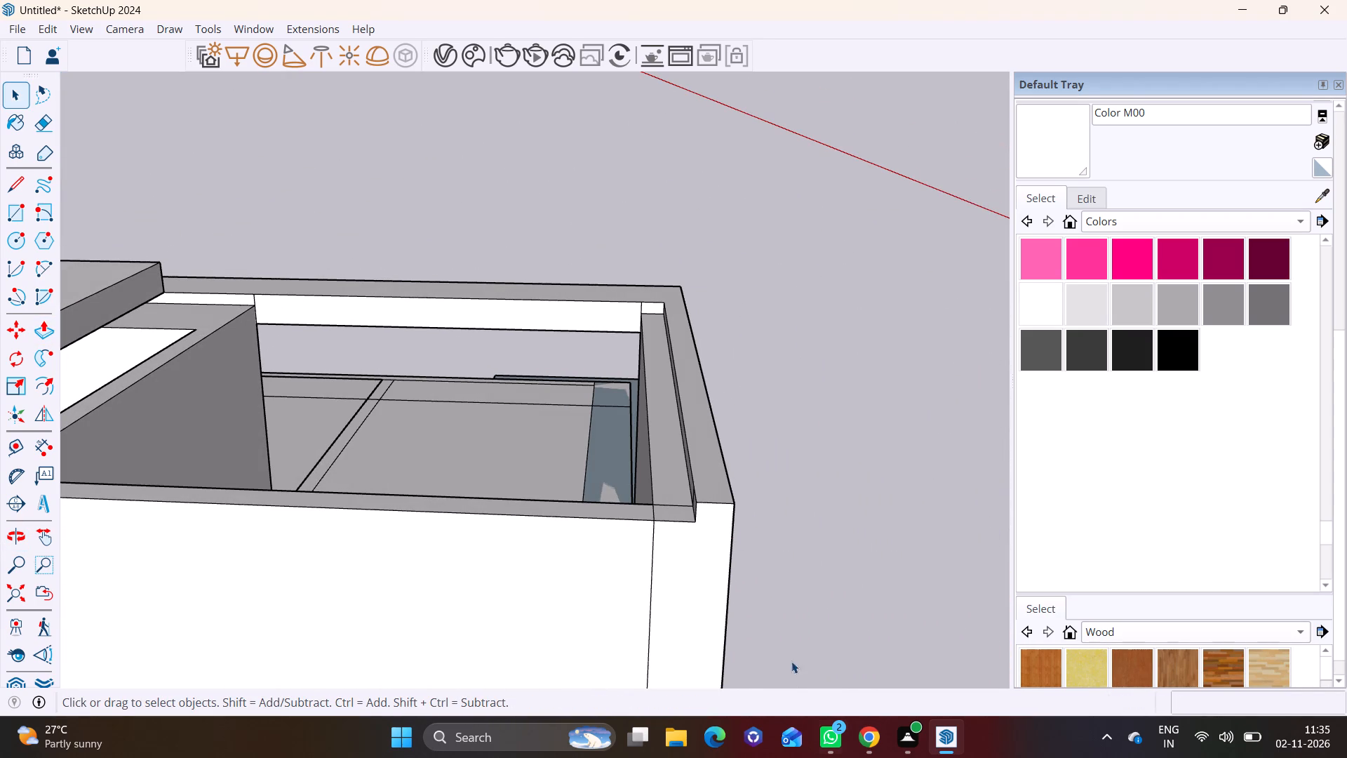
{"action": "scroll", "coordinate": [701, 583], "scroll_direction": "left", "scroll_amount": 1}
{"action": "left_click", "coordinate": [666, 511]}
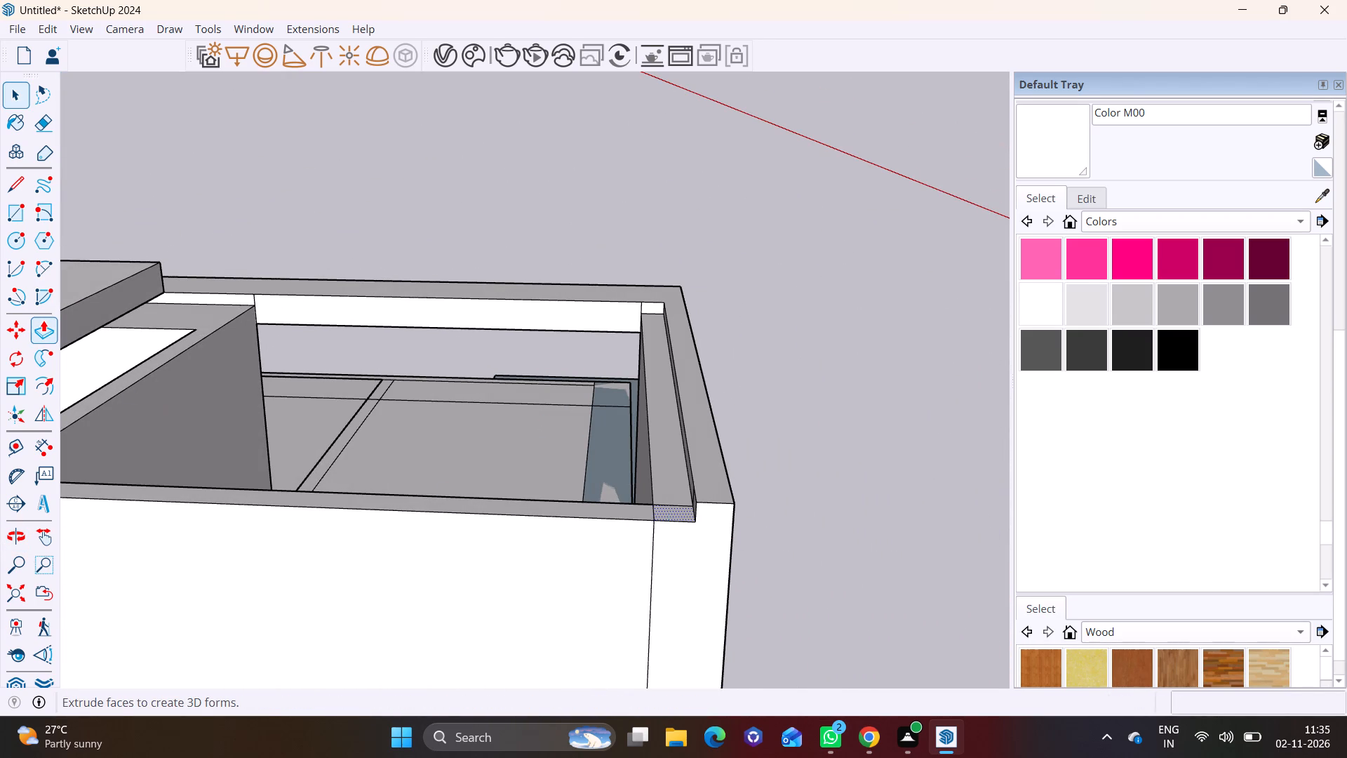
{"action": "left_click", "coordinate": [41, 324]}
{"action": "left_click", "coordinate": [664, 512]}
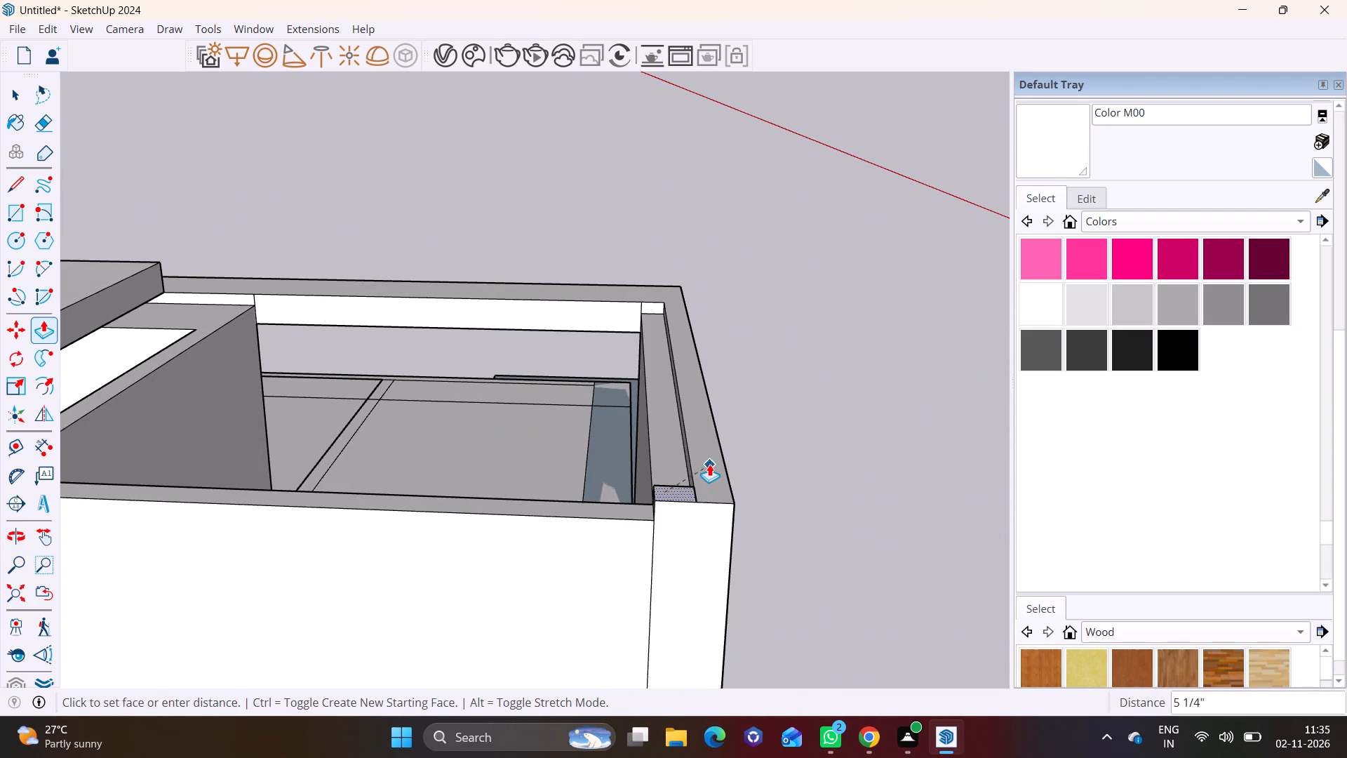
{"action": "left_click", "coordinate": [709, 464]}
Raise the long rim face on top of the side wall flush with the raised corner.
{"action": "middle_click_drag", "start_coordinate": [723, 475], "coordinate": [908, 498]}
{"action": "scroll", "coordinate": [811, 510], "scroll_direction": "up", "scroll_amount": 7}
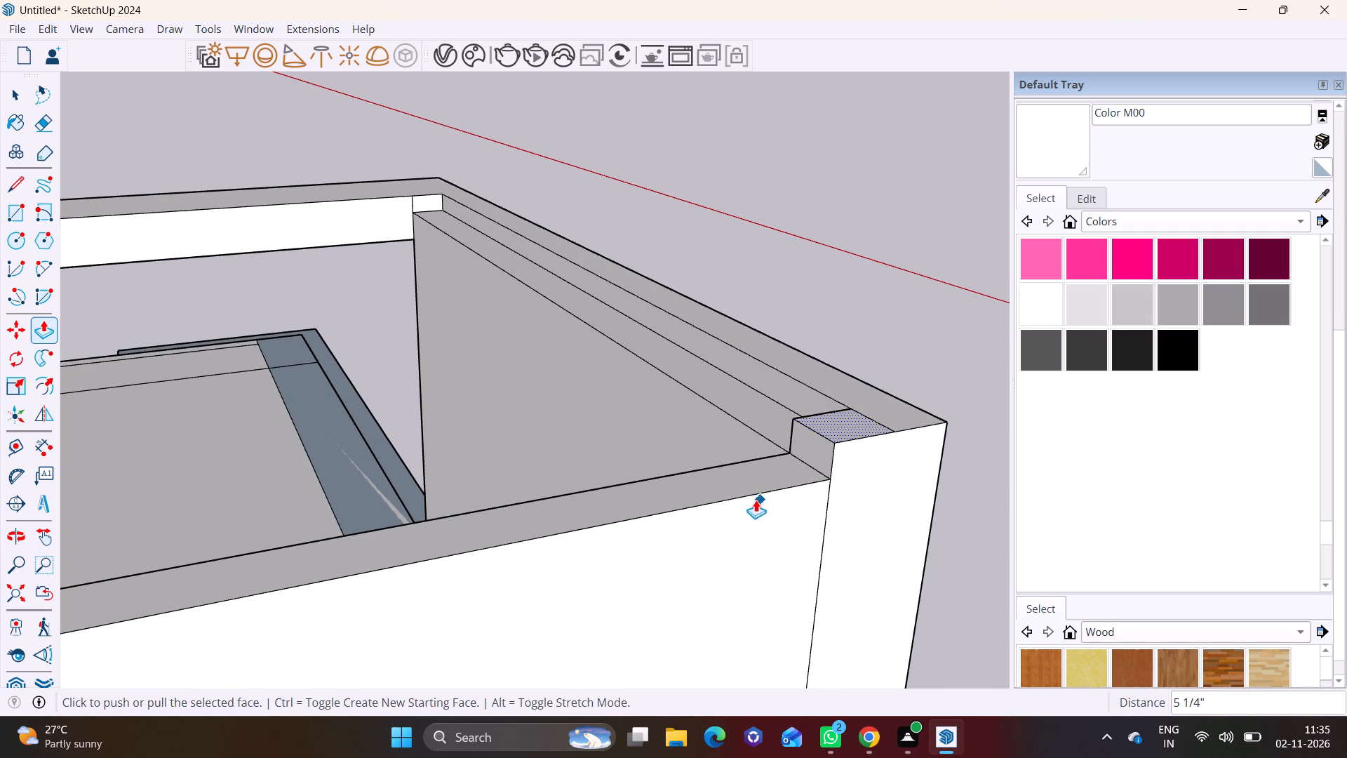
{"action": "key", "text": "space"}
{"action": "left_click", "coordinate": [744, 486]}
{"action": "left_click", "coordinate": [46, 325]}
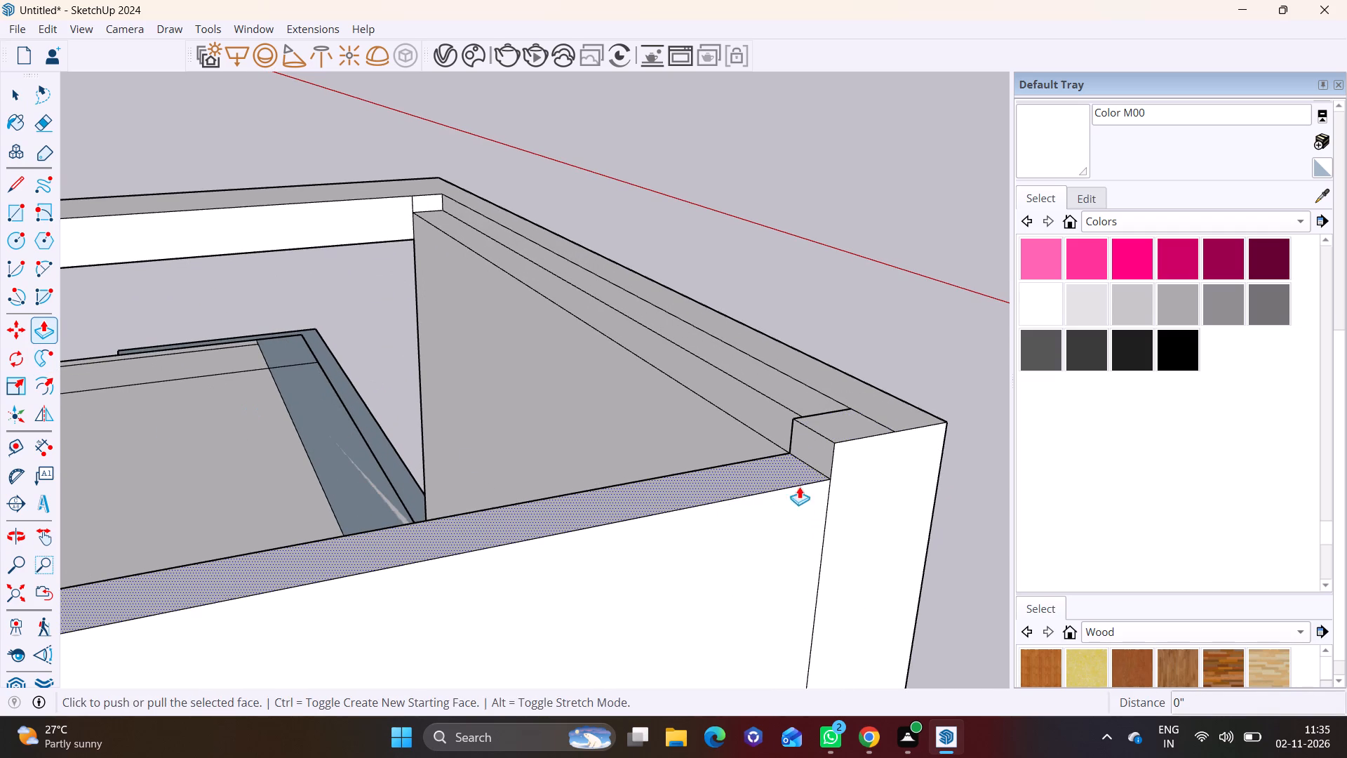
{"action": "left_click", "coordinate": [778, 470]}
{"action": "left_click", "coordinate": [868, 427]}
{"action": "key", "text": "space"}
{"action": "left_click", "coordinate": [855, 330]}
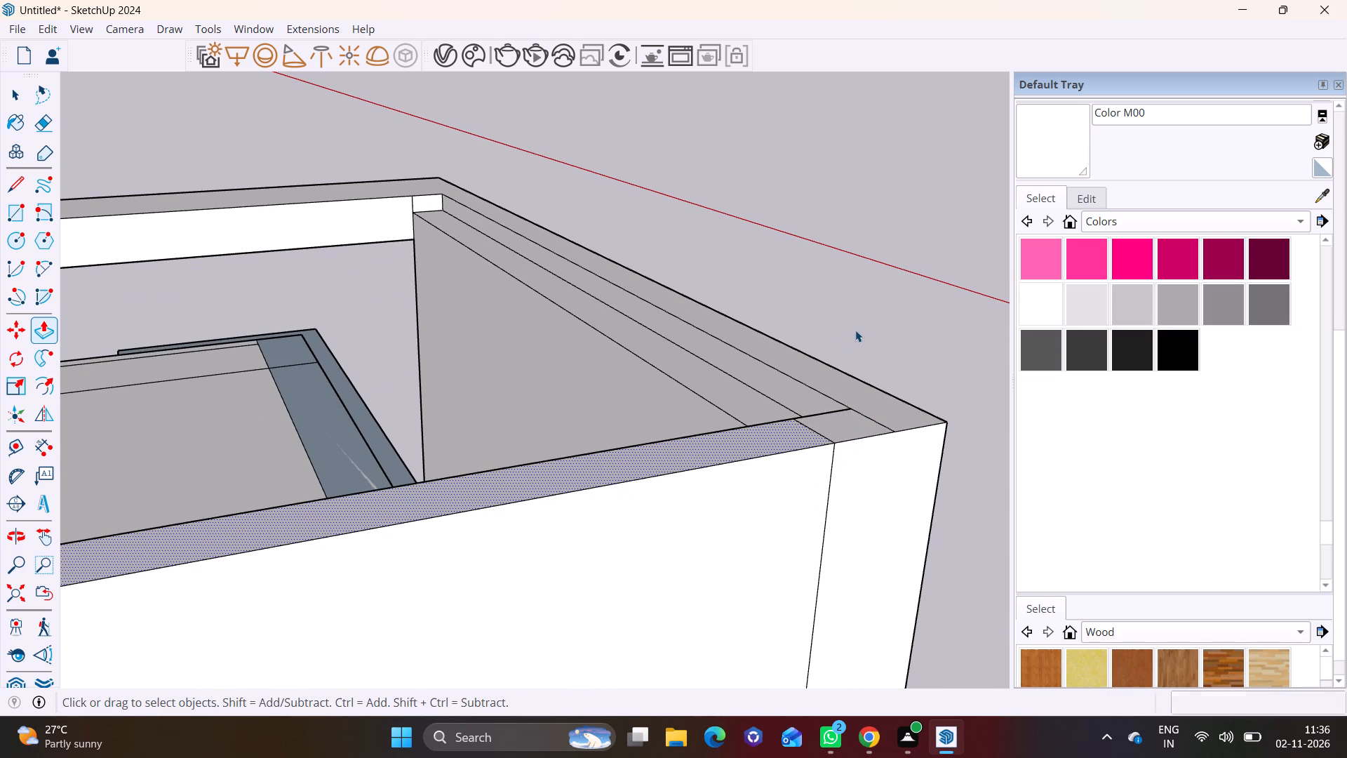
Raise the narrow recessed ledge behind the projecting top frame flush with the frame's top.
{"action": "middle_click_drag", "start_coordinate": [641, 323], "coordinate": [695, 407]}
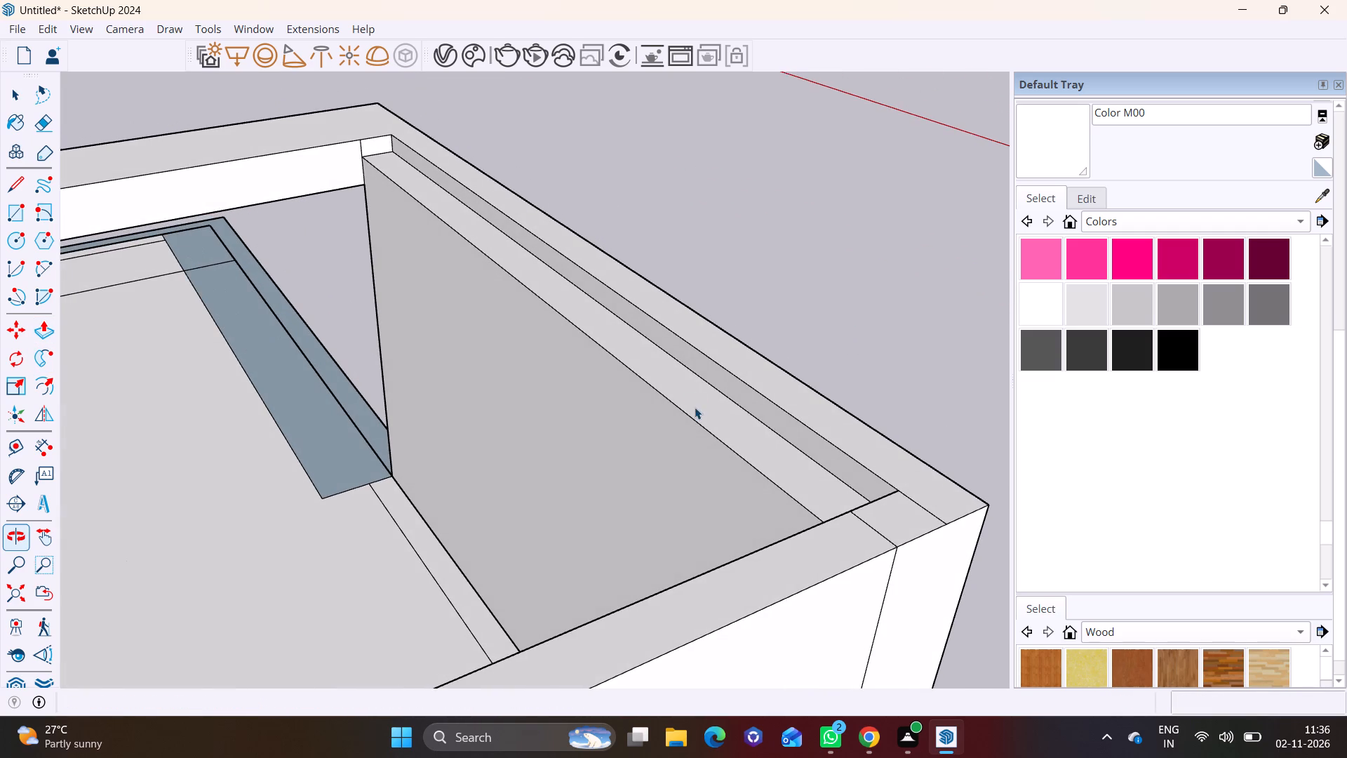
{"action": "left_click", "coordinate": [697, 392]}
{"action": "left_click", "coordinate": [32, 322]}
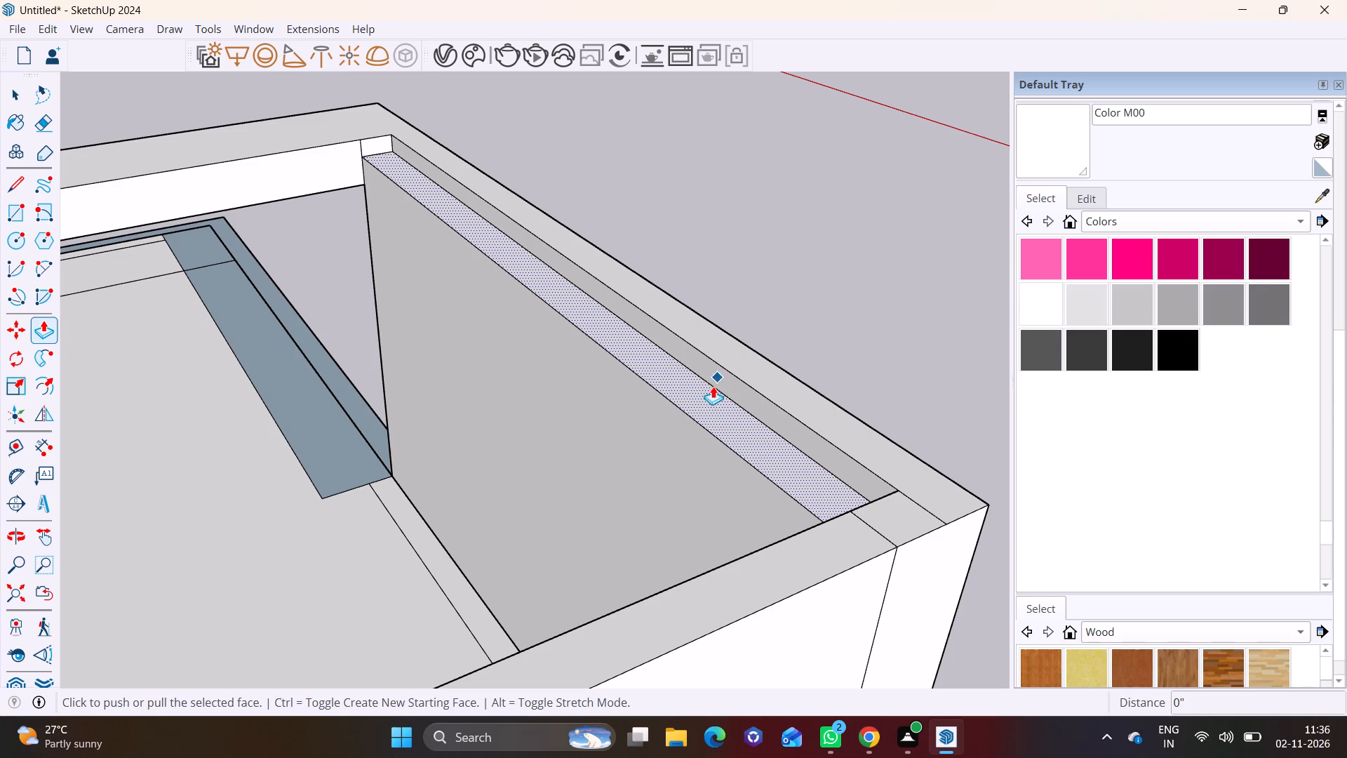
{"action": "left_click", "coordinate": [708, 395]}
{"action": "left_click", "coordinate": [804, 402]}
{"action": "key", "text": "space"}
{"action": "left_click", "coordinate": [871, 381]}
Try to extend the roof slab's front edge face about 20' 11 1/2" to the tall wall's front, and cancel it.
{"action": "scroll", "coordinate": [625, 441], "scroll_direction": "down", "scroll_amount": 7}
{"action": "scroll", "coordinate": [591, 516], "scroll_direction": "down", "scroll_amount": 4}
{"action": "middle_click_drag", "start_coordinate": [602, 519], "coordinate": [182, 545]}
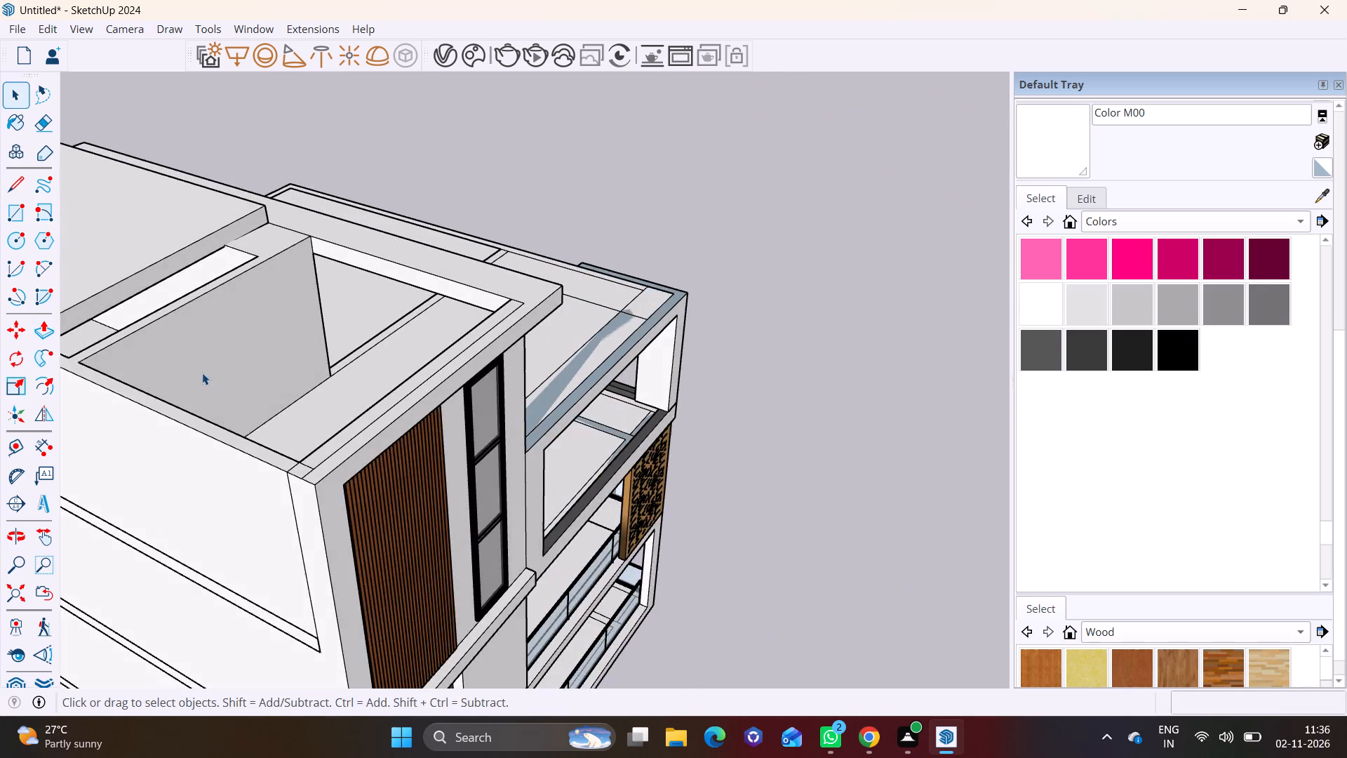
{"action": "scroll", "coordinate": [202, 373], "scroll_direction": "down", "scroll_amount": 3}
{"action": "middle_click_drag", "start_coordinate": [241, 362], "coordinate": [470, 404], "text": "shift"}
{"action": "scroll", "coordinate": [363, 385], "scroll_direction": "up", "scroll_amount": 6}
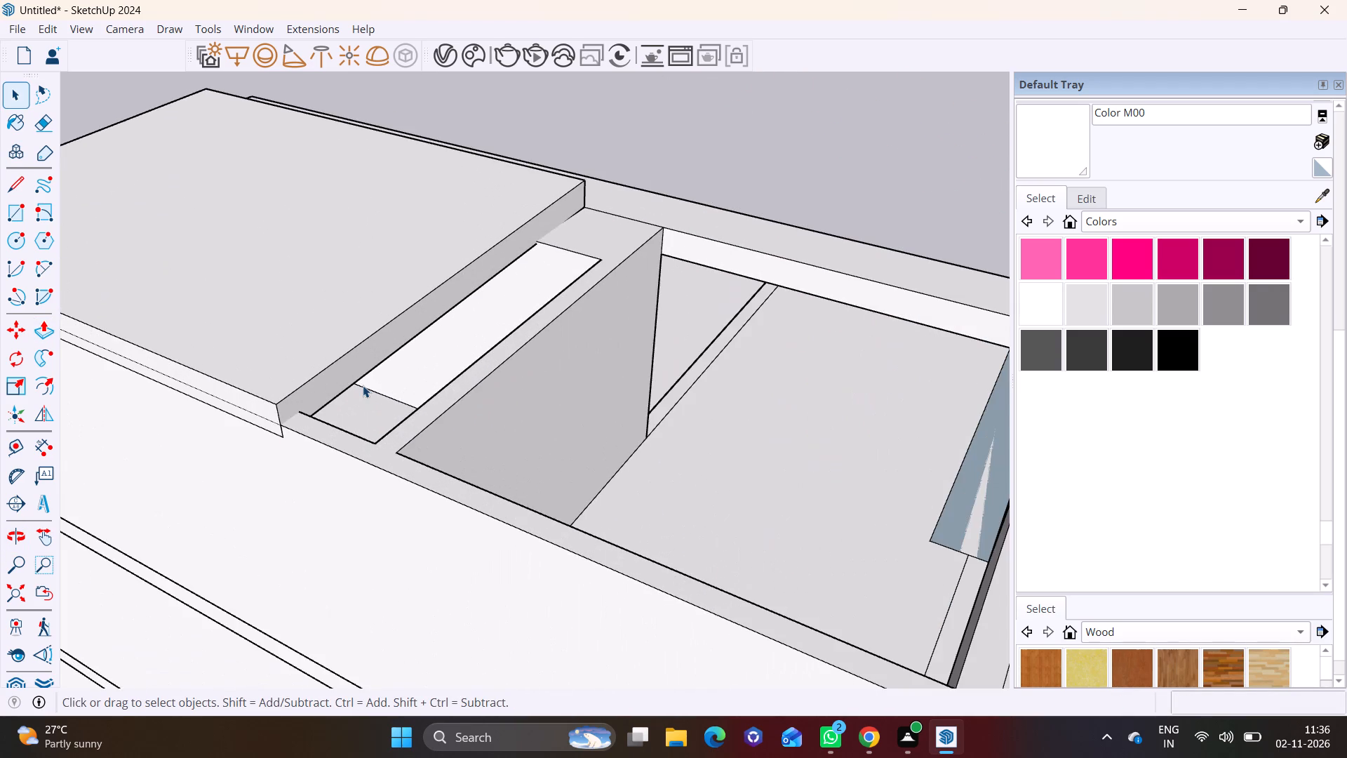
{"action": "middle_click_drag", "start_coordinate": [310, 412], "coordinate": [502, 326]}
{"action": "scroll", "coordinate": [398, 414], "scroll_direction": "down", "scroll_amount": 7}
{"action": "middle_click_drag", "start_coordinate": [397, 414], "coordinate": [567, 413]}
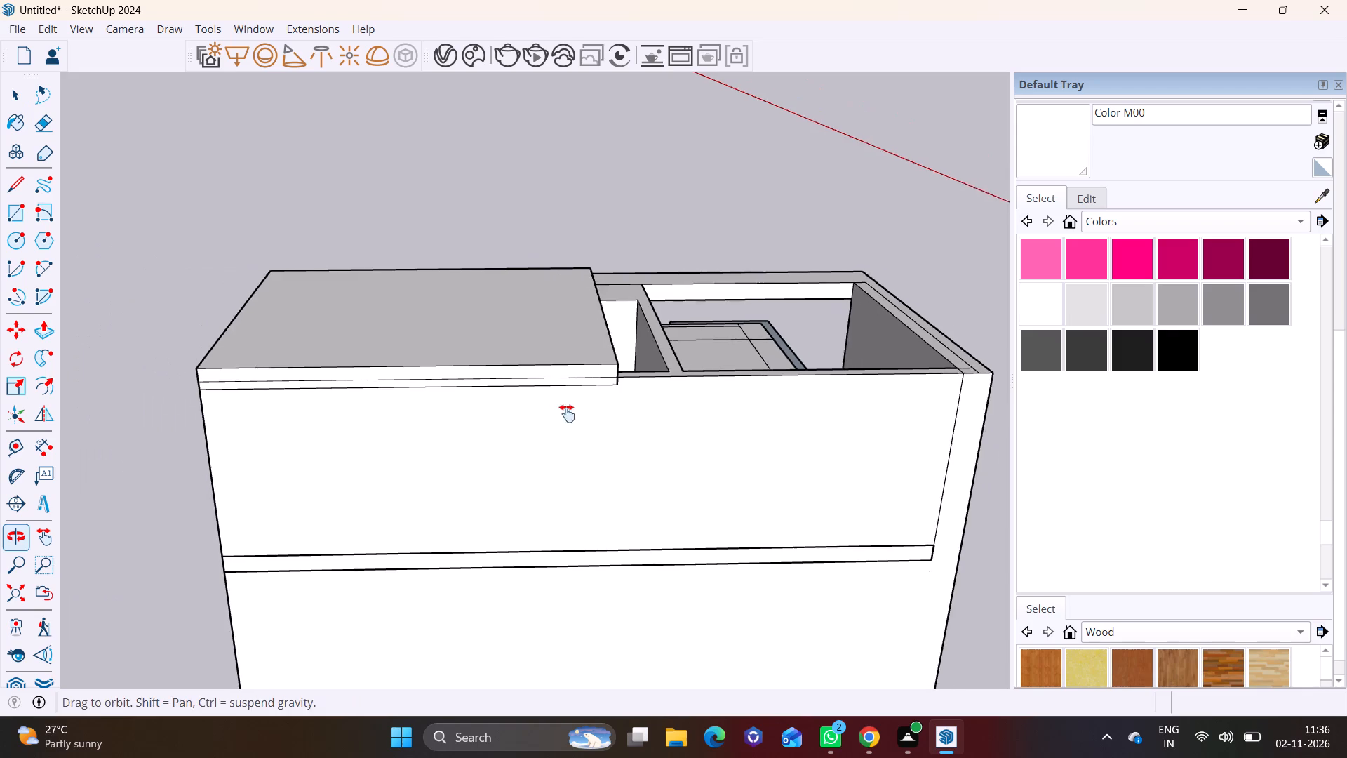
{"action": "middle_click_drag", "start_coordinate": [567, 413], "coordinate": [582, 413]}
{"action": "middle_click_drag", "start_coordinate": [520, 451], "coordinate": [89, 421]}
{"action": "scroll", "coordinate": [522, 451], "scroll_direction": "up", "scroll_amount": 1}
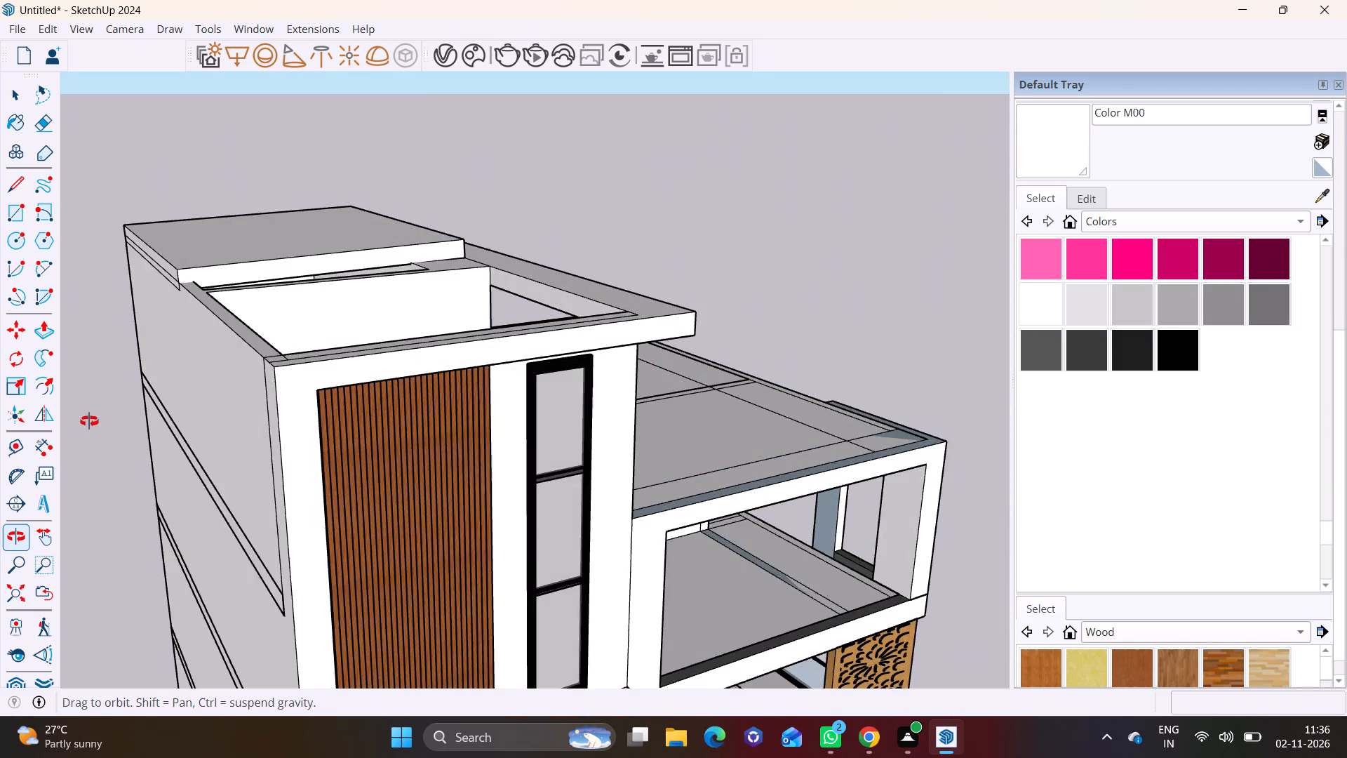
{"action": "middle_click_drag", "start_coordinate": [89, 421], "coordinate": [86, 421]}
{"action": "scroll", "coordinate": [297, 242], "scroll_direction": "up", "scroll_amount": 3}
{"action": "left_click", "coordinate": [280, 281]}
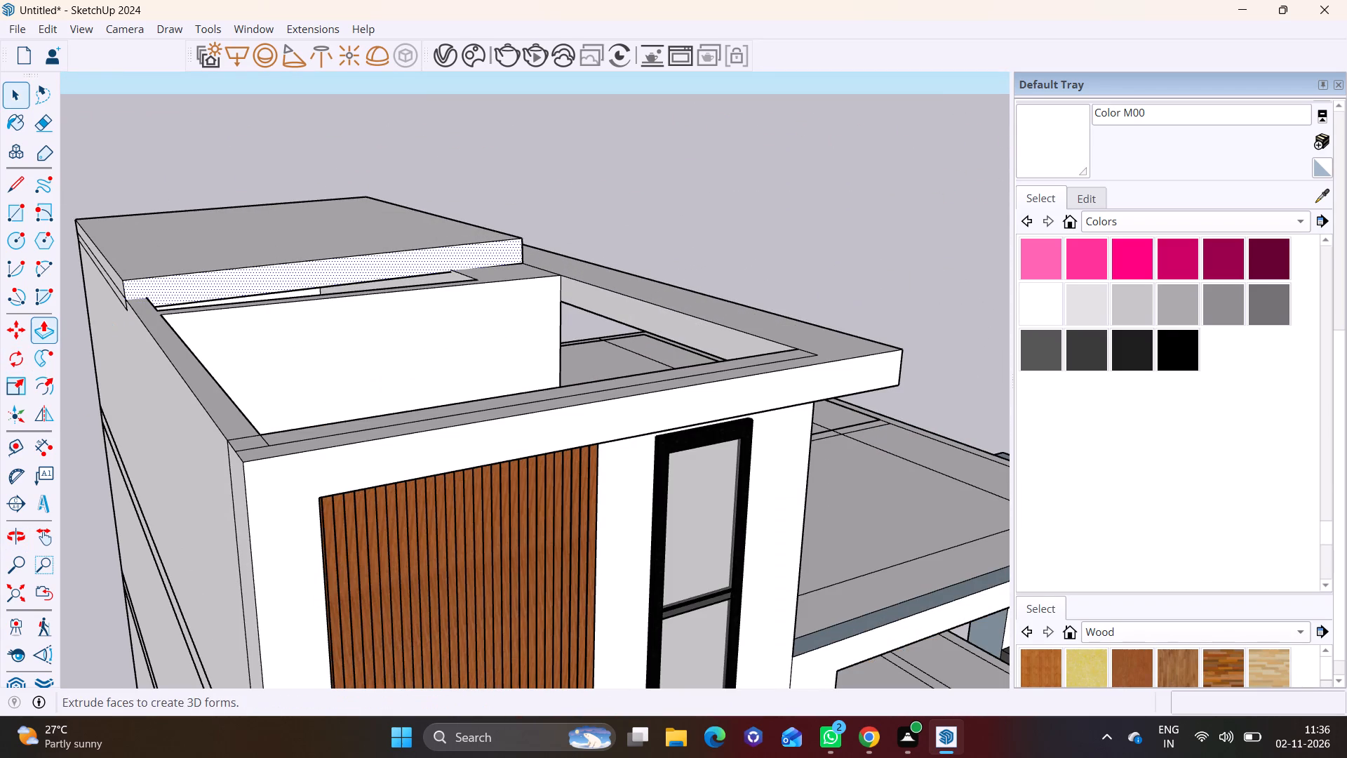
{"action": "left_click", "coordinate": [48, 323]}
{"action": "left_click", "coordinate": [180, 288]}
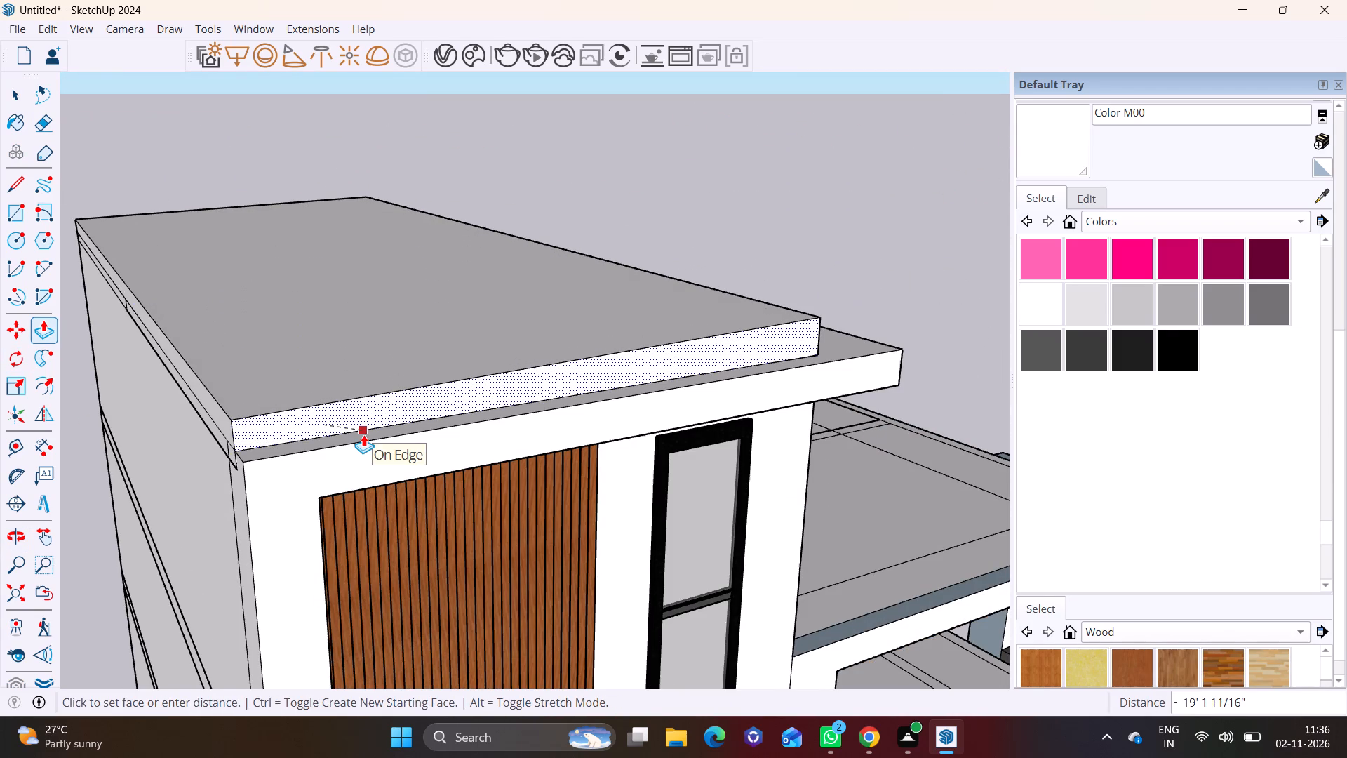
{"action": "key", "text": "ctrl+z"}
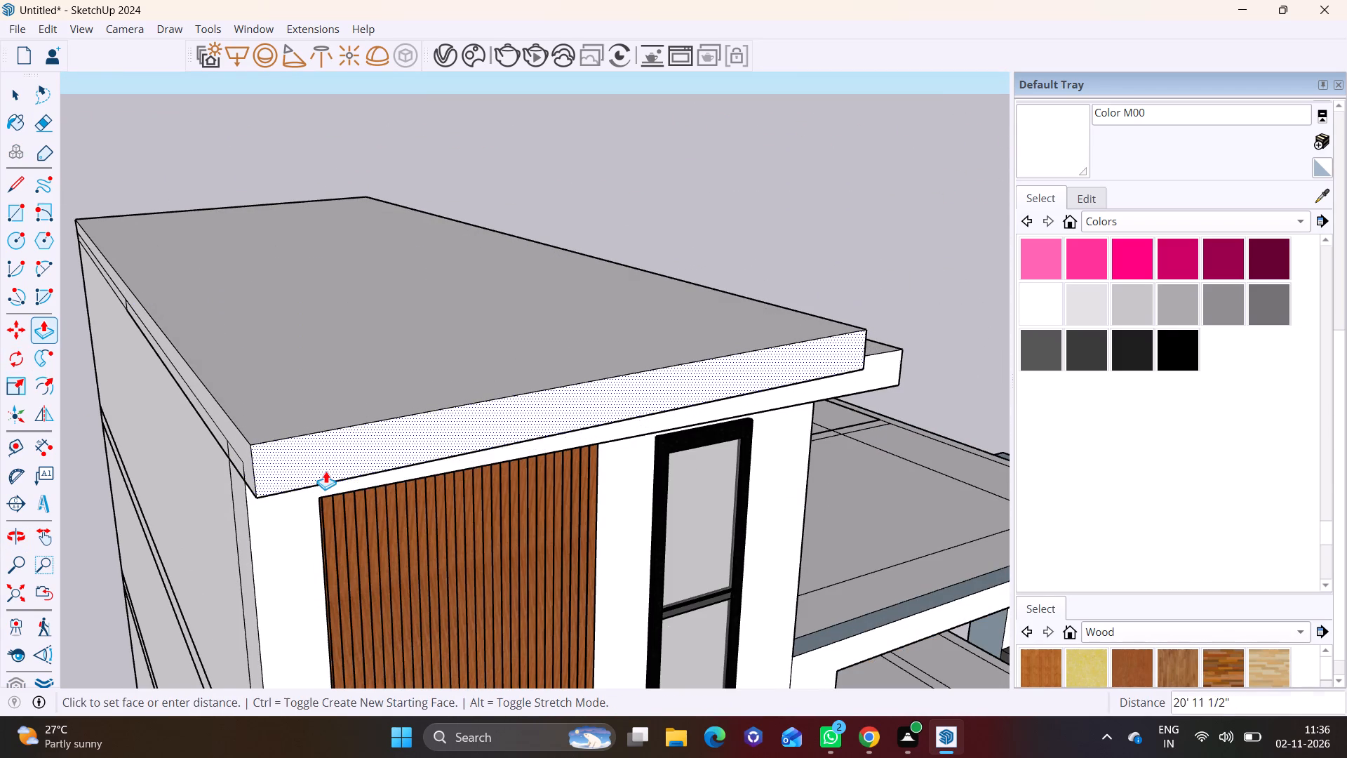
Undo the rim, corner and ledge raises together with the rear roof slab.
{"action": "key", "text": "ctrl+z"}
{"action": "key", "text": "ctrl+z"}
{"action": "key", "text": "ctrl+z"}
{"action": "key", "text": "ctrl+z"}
Raise the top rim face around the rooftop enclosures by 5 1/4", flush with the raised band.
{"action": "middle_click_drag", "start_coordinate": [387, 362], "coordinate": [224, 541]}
{"action": "middle_click_drag", "start_coordinate": [507, 197], "coordinate": [450, 590], "text": "shift"}
{"action": "scroll", "coordinate": [443, 416], "scroll_direction": "up", "scroll_amount": 6}
{"action": "middle_click_drag", "start_coordinate": [525, 471], "coordinate": [545, 463]}
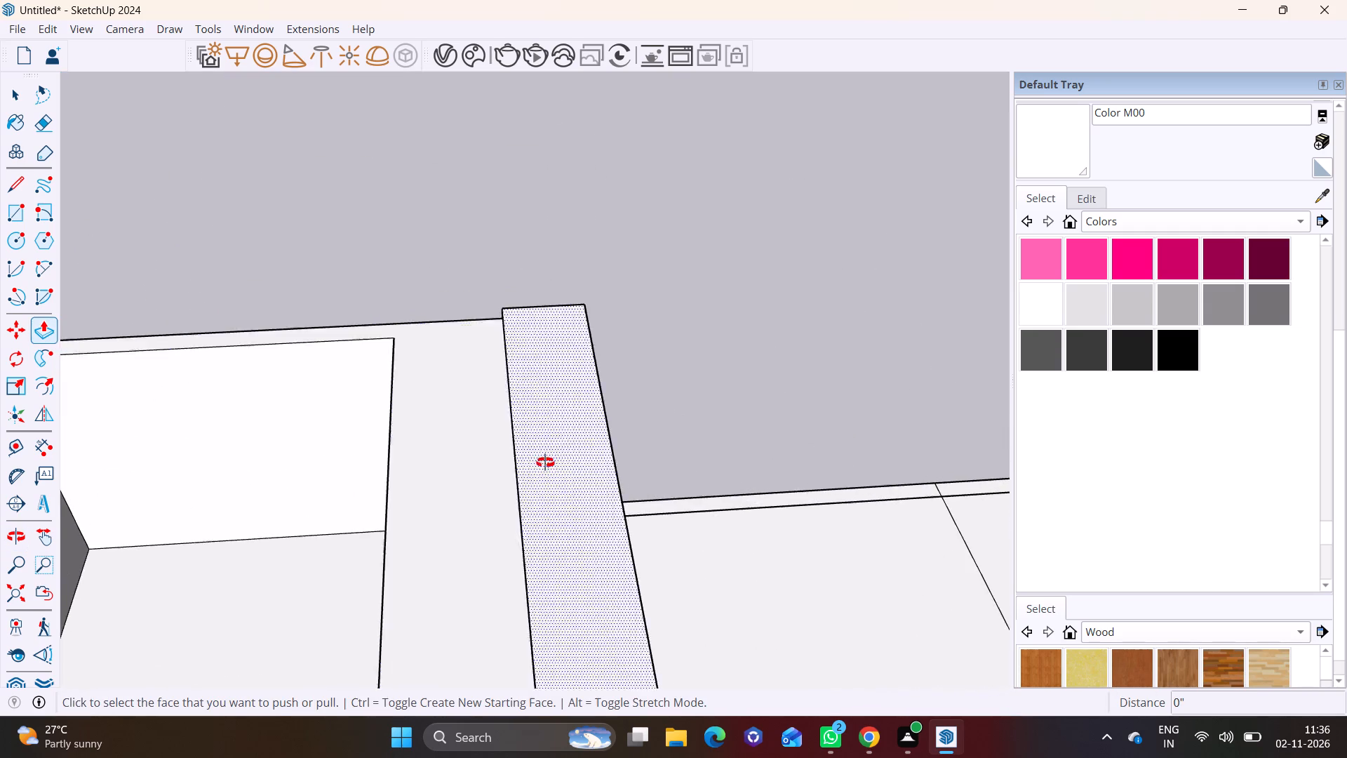
{"action": "middle_click_drag", "start_coordinate": [545, 463], "coordinate": [715, 335]}
{"action": "left_click", "coordinate": [713, 350]}
{"action": "left_click", "coordinate": [733, 326]}
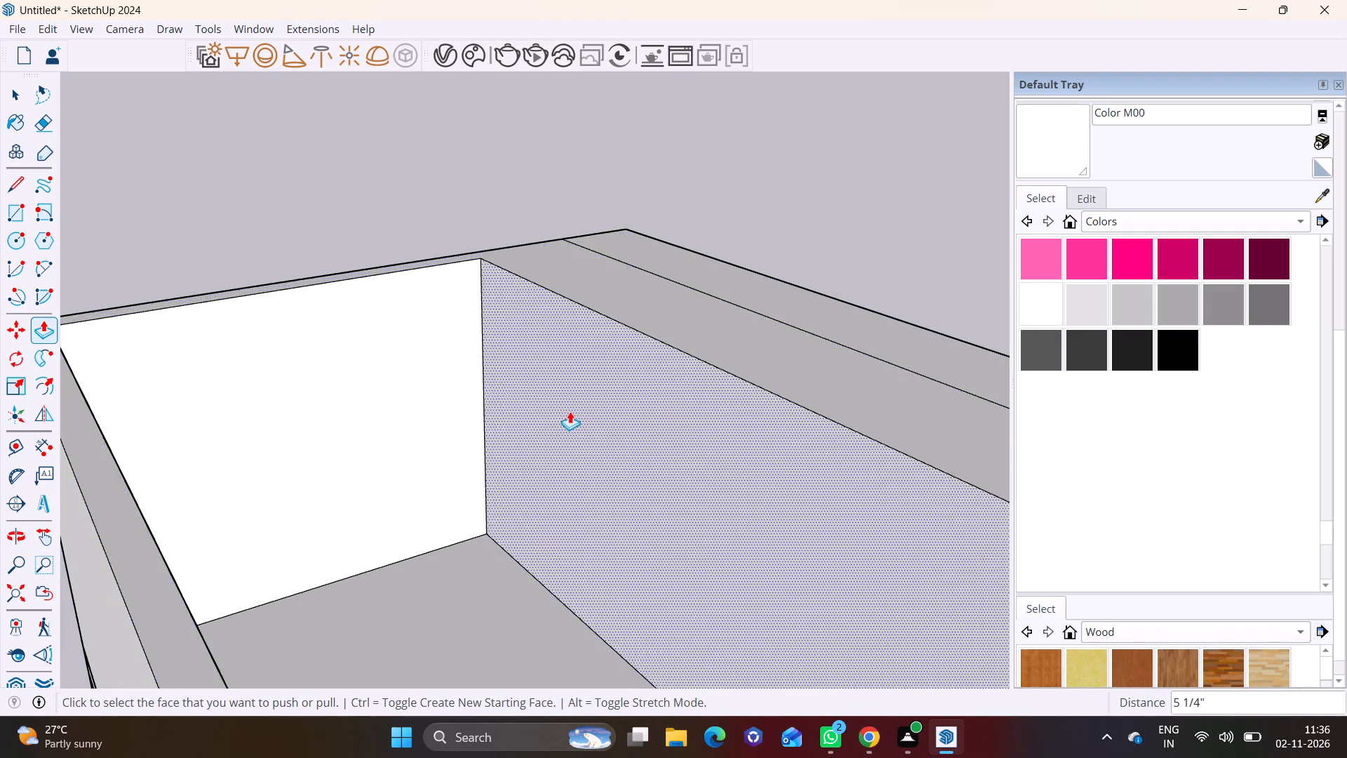
Raise the small recessed face at the front outer corner by 5 1/4", flush with the enclosure rim.
{"action": "scroll", "coordinate": [570, 412], "scroll_direction": "down", "scroll_amount": 7}
{"action": "middle_click_drag", "start_coordinate": [583, 499], "coordinate": [456, 284], "text": "shift"}
{"action": "scroll", "coordinate": [566, 424], "scroll_direction": "up", "scroll_amount": 2}
{"action": "left_click", "coordinate": [577, 411]}
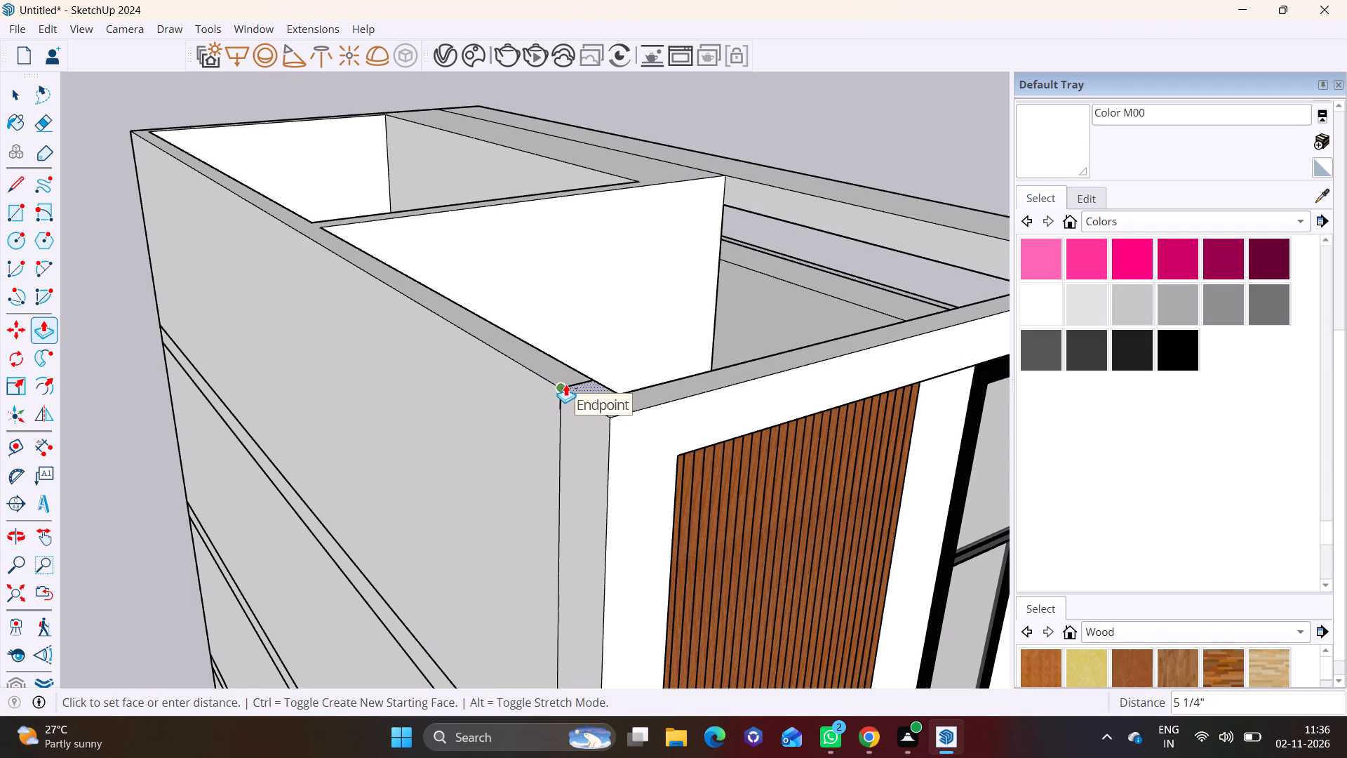
{"action": "left_click", "coordinate": [649, 404]}
{"action": "scroll", "coordinate": [562, 394], "scroll_direction": "down", "scroll_amount": 3}
{"action": "key", "text": "space"}
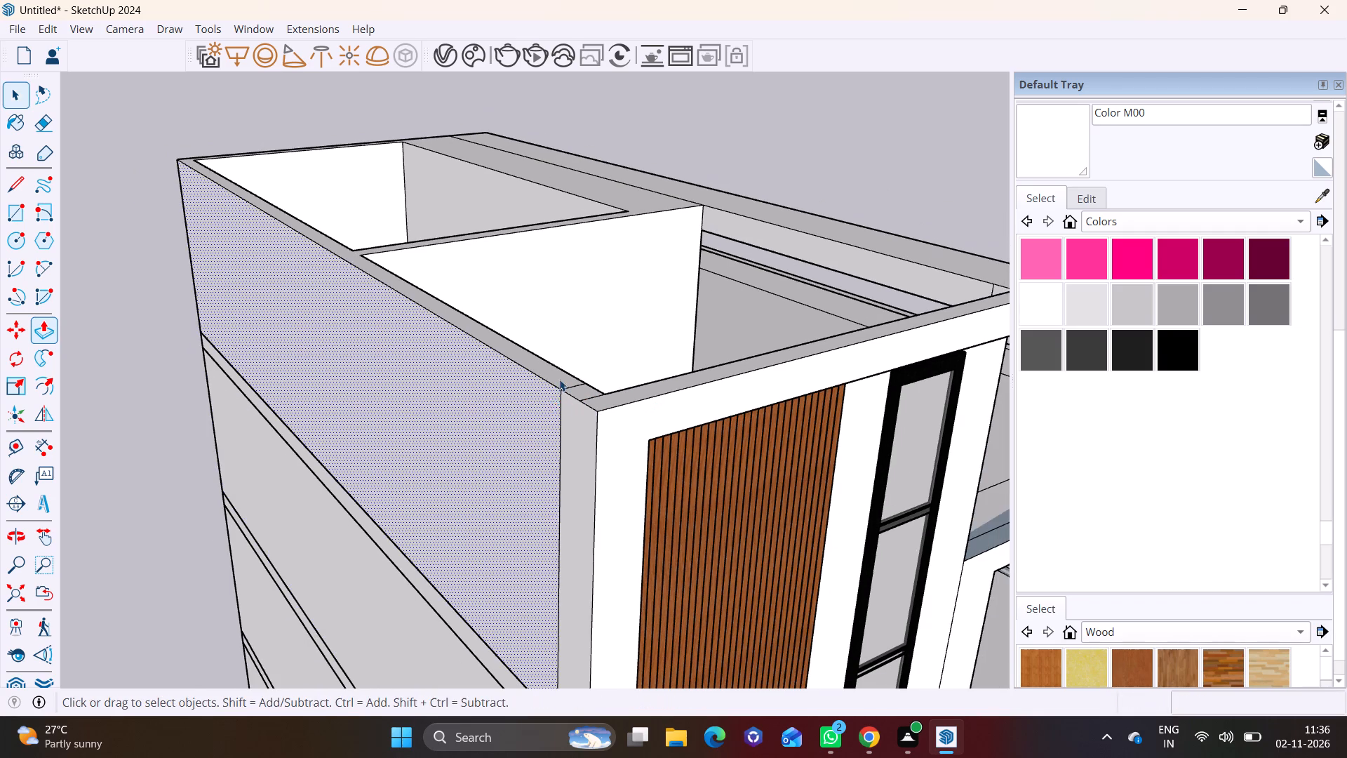
Draw an upright rectangle 17' 4 13/16" long and 1' high along the rear roof edge, from the outer corner to the band's inner edge.
{"action": "middle_click_drag", "start_coordinate": [586, 305], "coordinate": [489, 504], "text": "shift"}
{"action": "scroll", "coordinate": [485, 506], "scroll_direction": "down", "scroll_amount": 1, "text": "shift"}
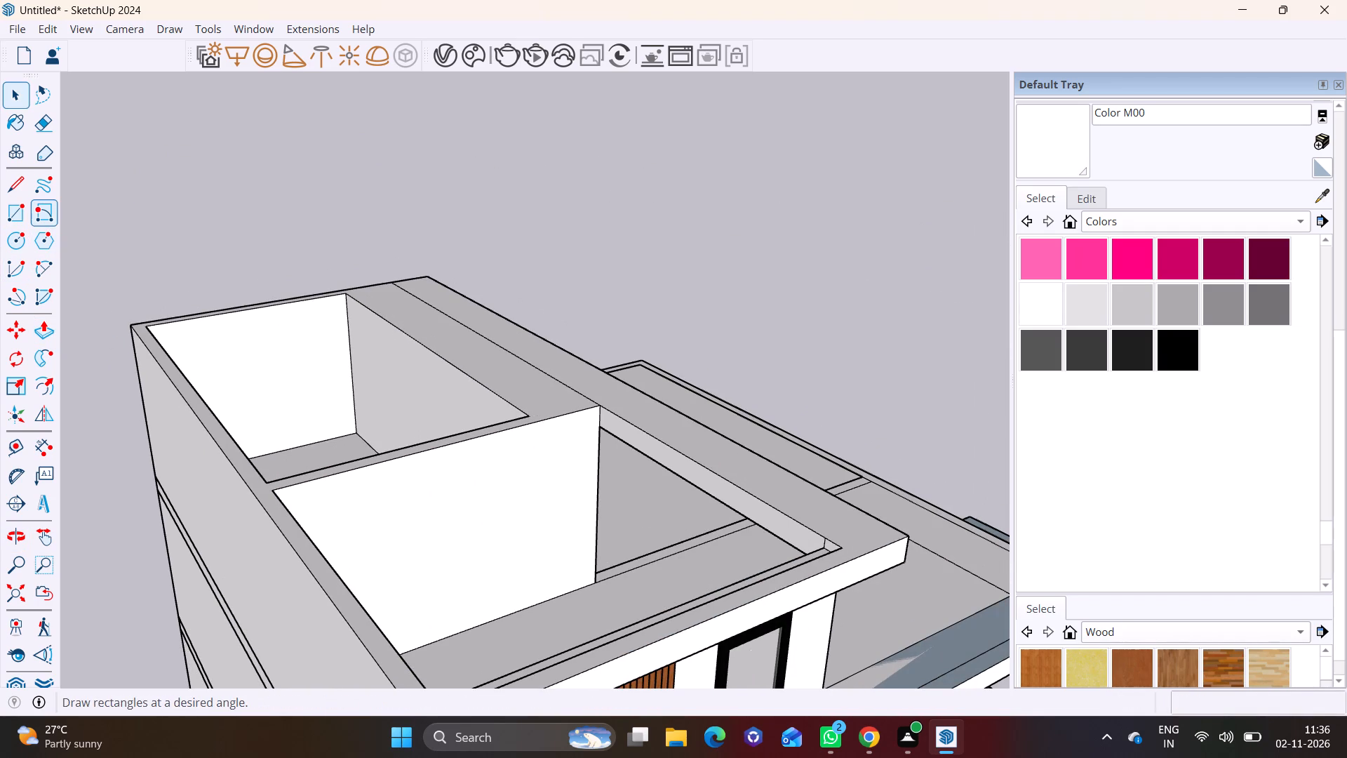
{"action": "left_click", "coordinate": [49, 208]}
{"action": "middle_click_drag", "start_coordinate": [313, 467], "coordinate": [142, 533]}
{"action": "scroll", "coordinate": [228, 272], "scroll_direction": "up", "scroll_amount": 5}
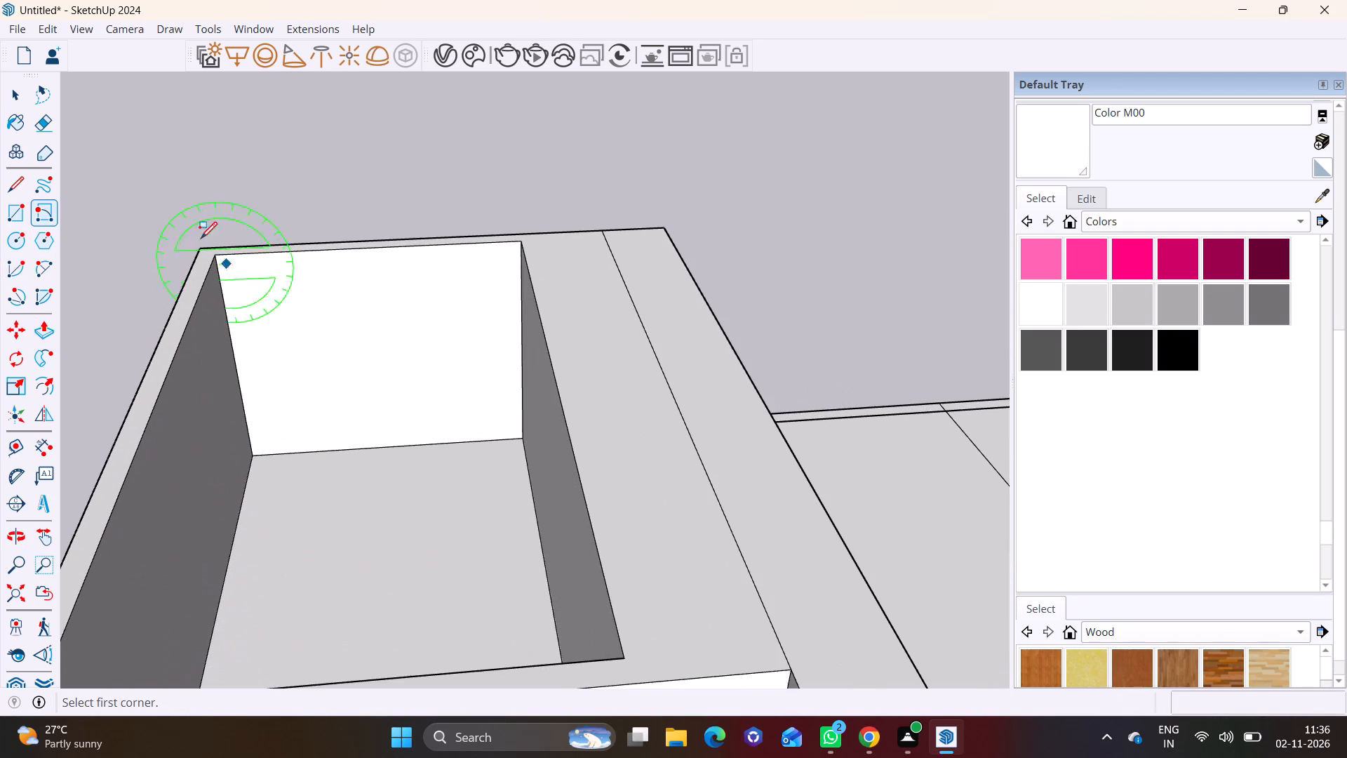
{"action": "left_click", "coordinate": [197, 246]}
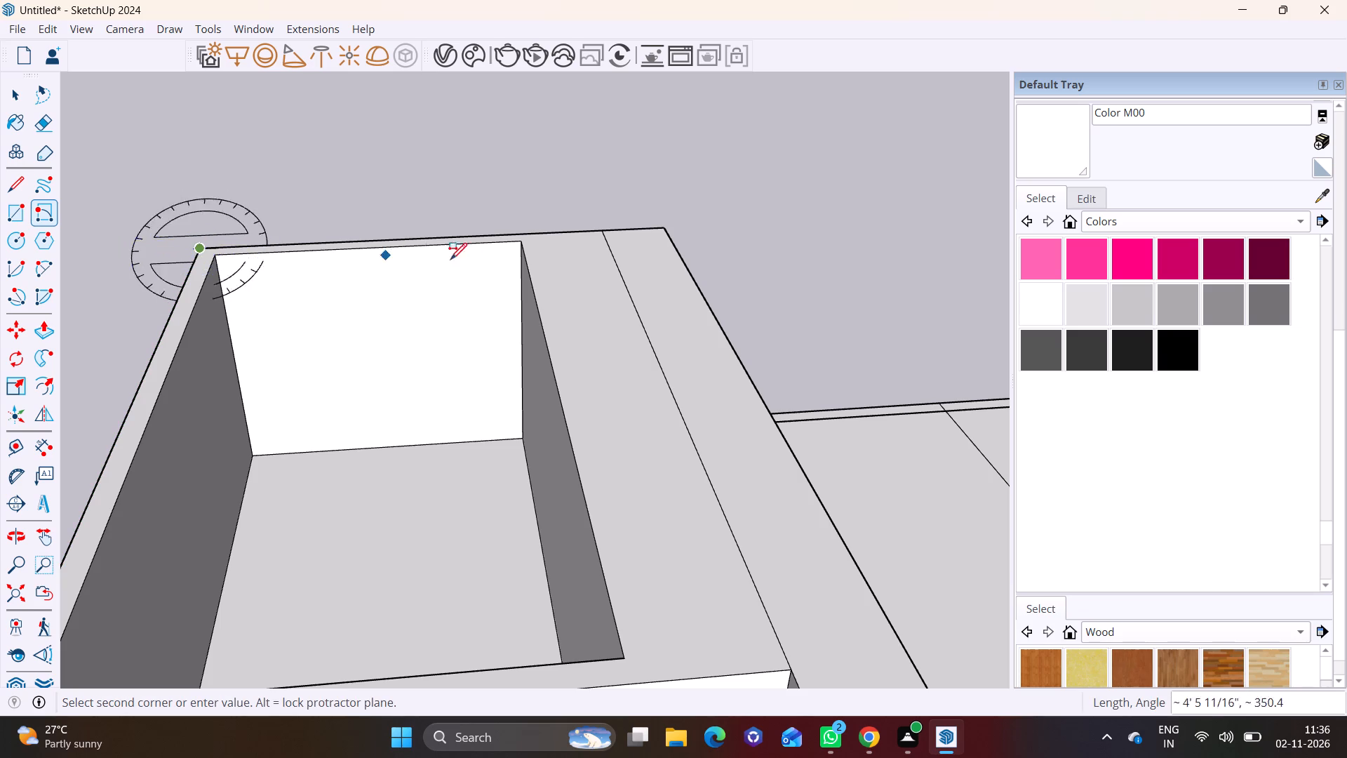
{"action": "left_click", "coordinate": [603, 231]}
{"action": "scroll", "coordinate": [584, 206], "scroll_direction": "down", "scroll_amount": 2}
{"action": "middle_click_drag", "start_coordinate": [557, 293], "coordinate": [897, 86]}
{"action": "middle_click_drag", "start_coordinate": [529, 91], "coordinate": [532, 374]}
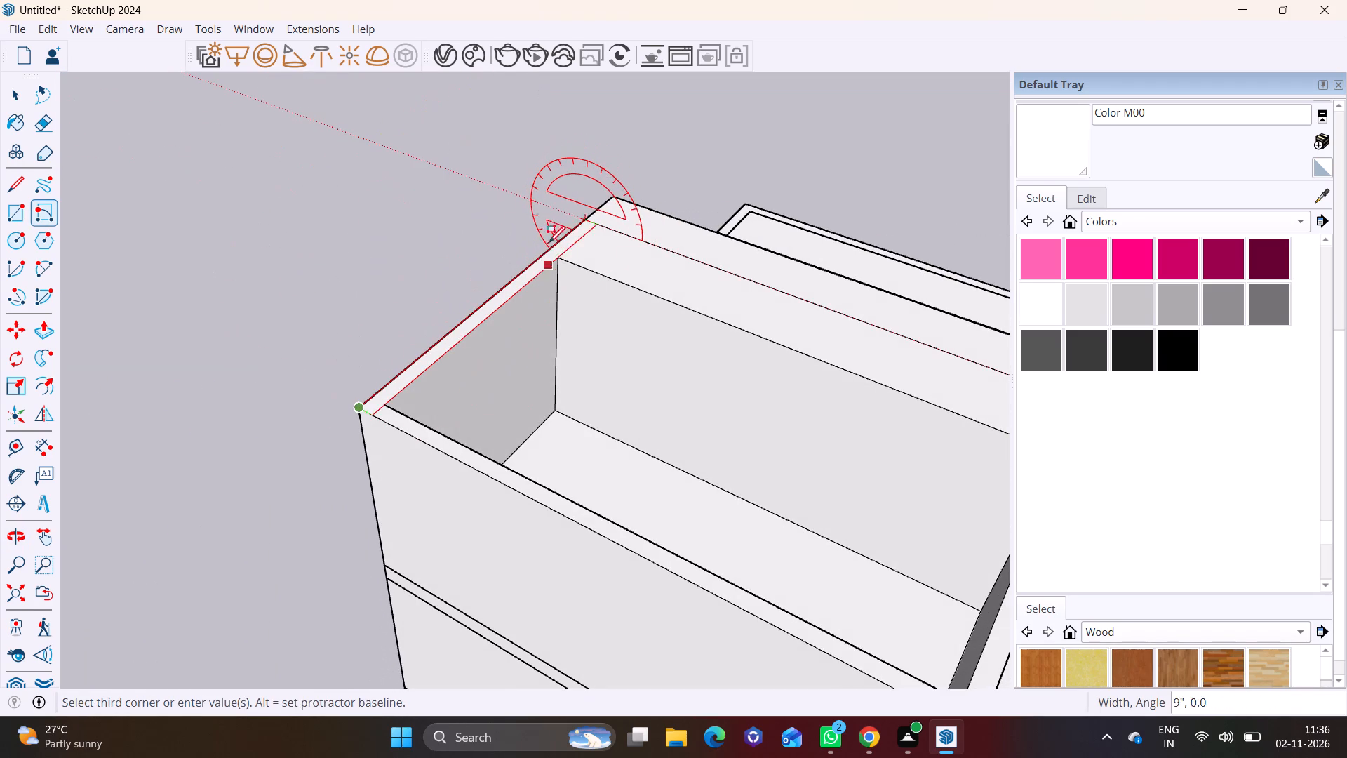
{"action": "type", "text": "1'"}
{"action": "key", "text": "Return"}
{"action": "key", "text": "space"}
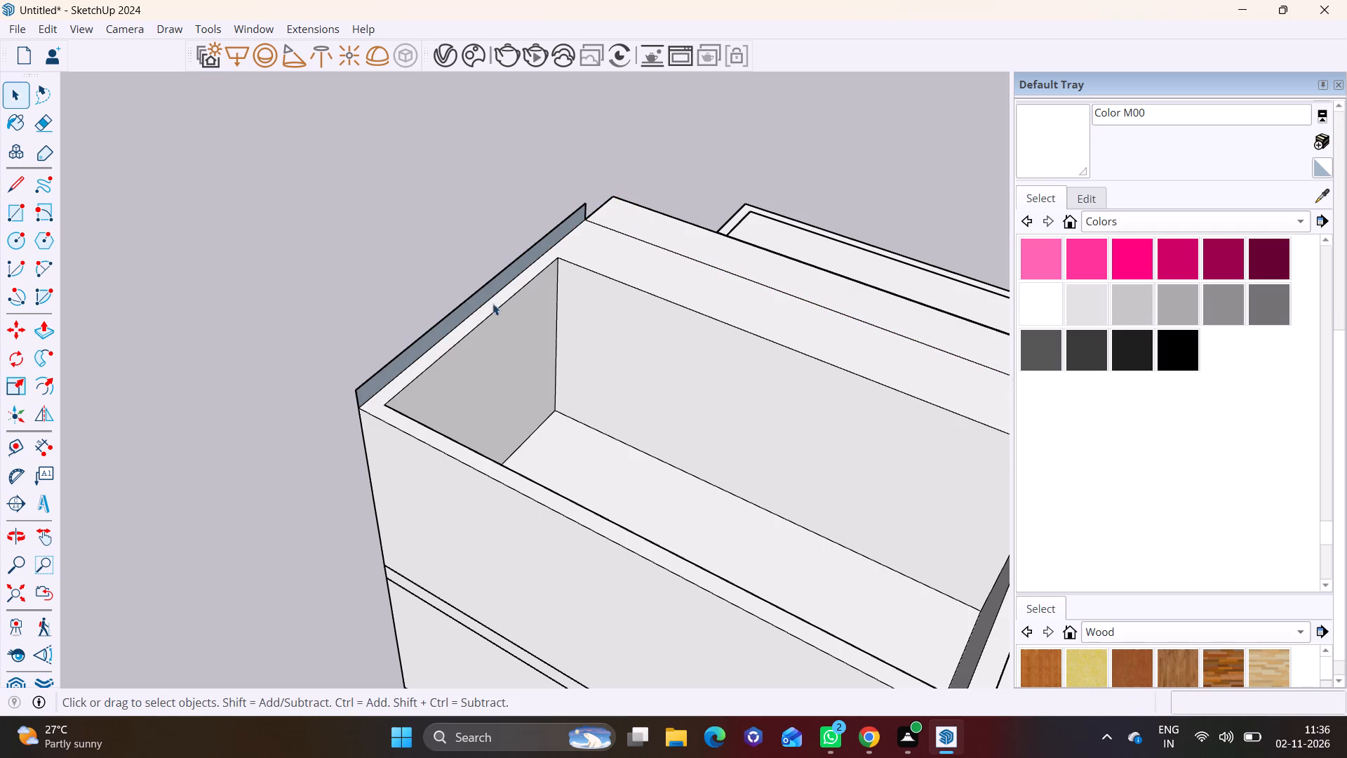
Make the upright rectangle on the rear roof edge, including its edges, into a group.
{"action": "double_click", "coordinate": [466, 306]}
{"action": "right_click", "coordinate": [466, 306]}
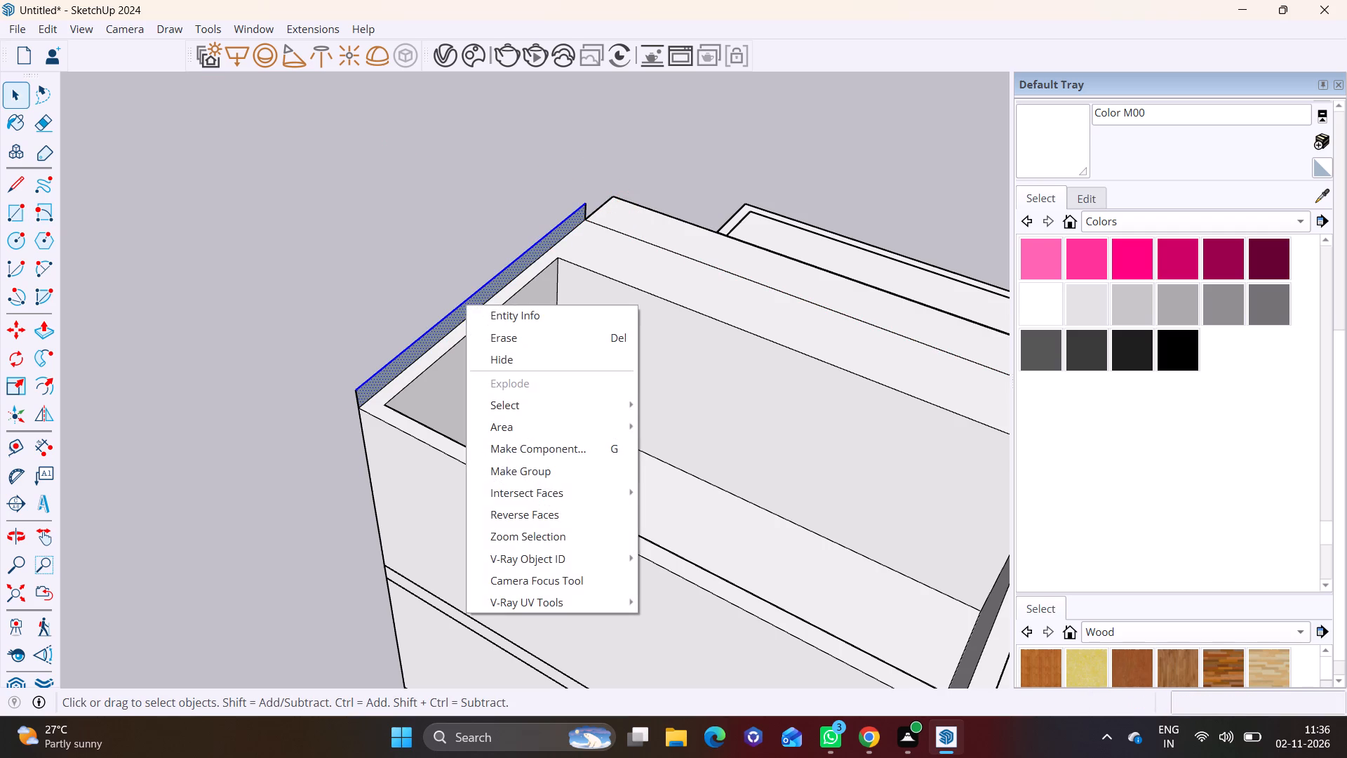
{"action": "double_click", "coordinate": [443, 336]}
{"action": "double_click", "coordinate": [438, 336]}
{"action": "right_click", "coordinate": [436, 336]}
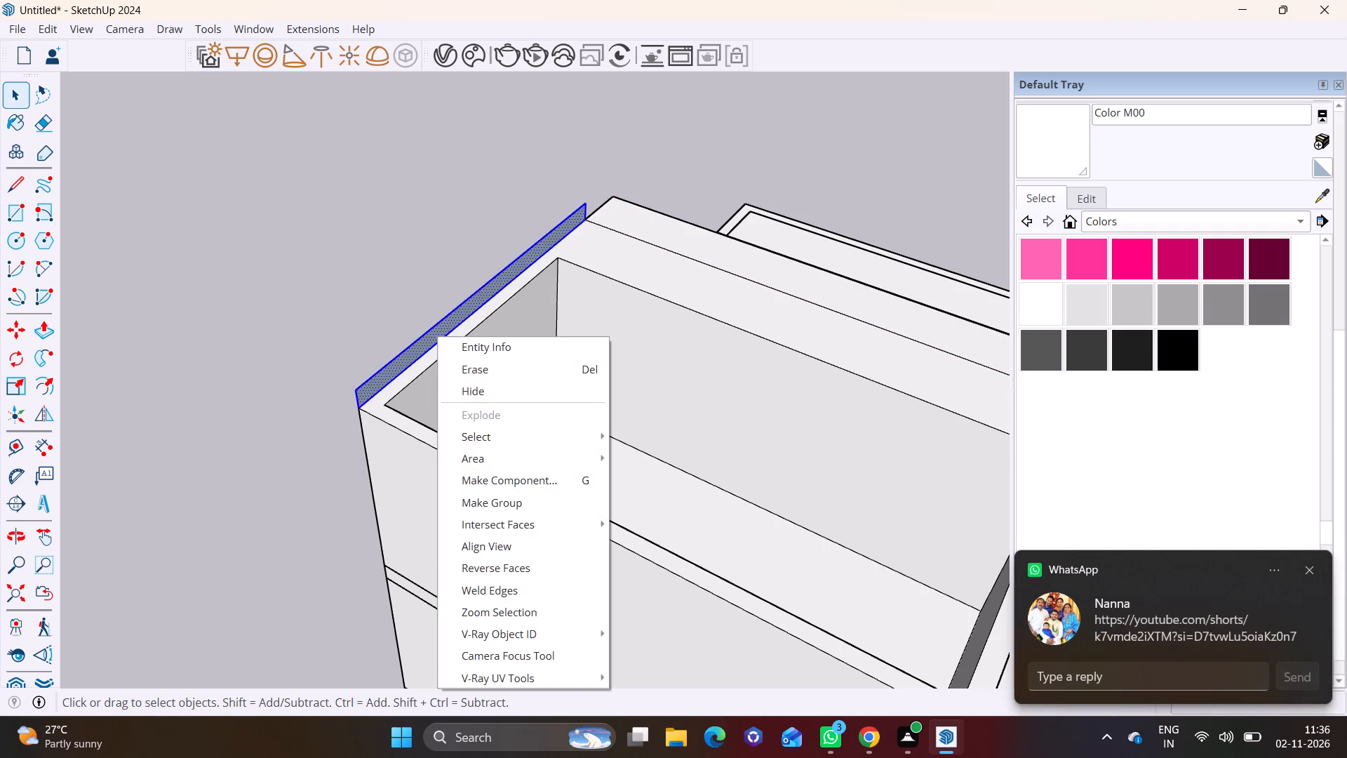
{"action": "left_click", "coordinate": [481, 511]}
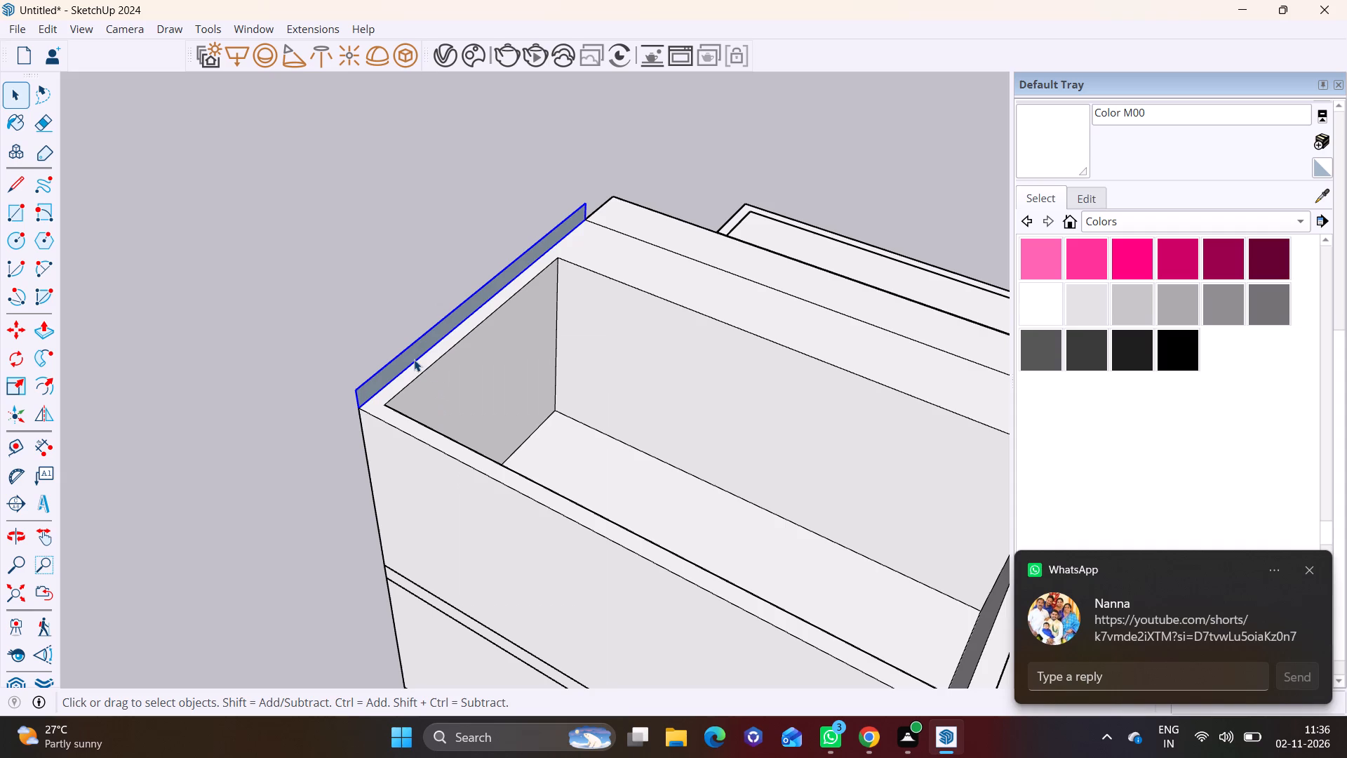
Extrude the upright rectangle inside its group forward over both rooftop enclosures to the tall wall's front, forming a roof slab.
{"action": "triple_click", "coordinate": [411, 358]}
{"action": "left_click", "coordinate": [51, 328]}
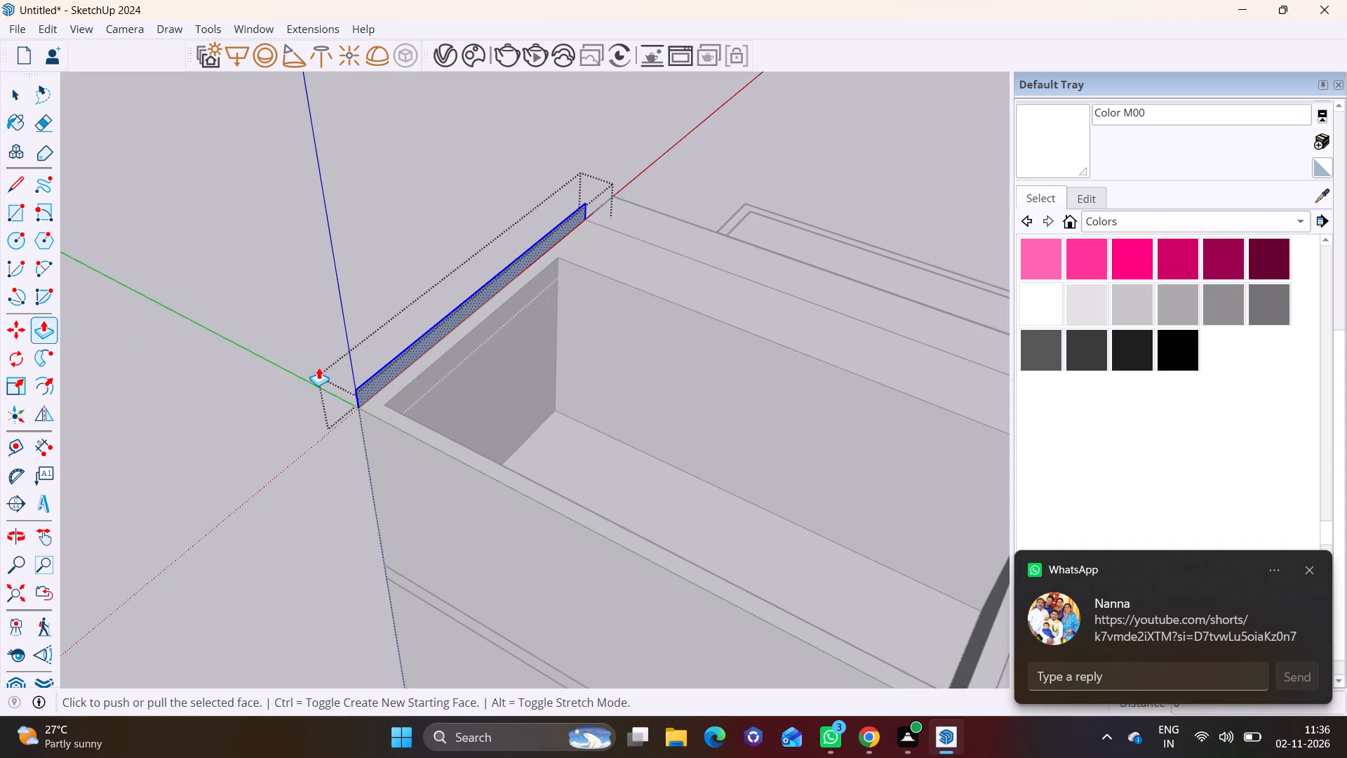
{"action": "left_click", "coordinate": [378, 373]}
{"action": "scroll", "coordinate": [540, 400], "scroll_direction": "down", "scroll_amount": 10}
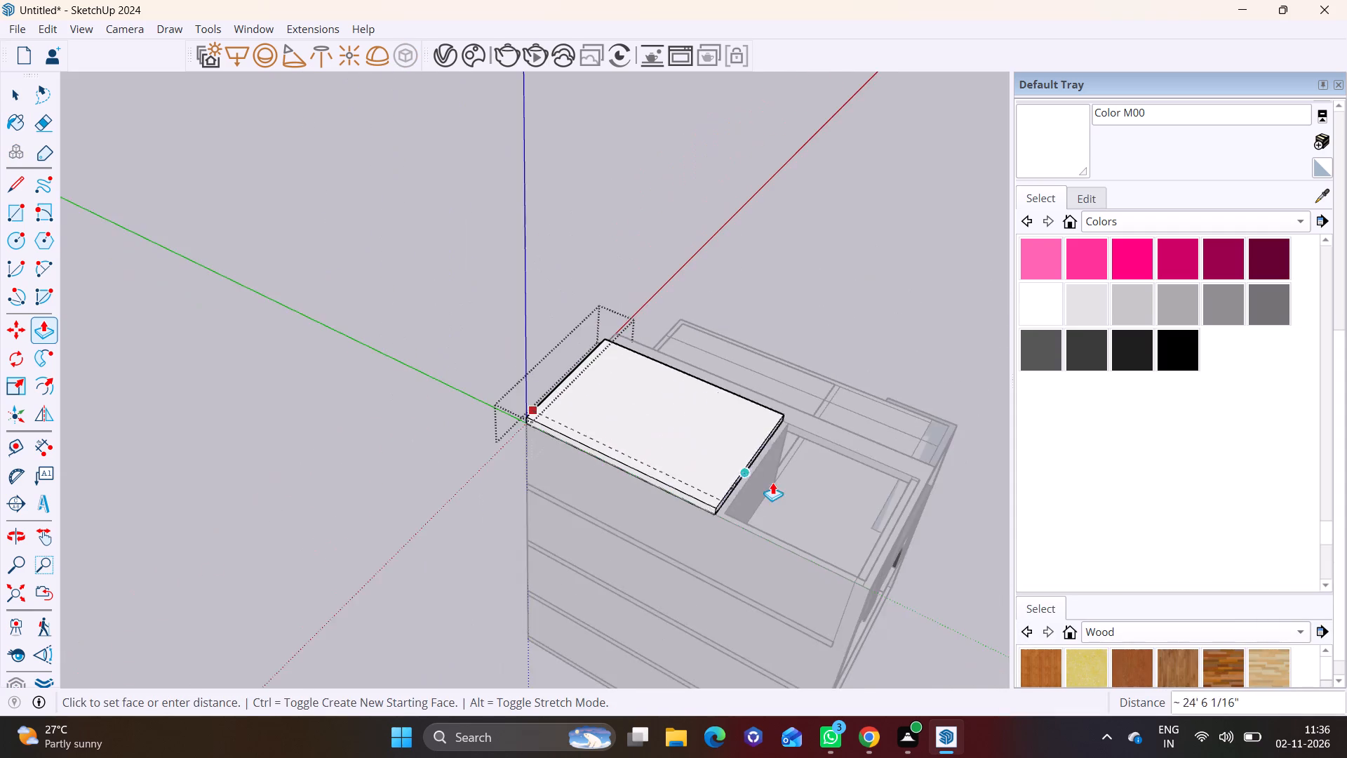
{"action": "middle_click_drag", "start_coordinate": [772, 482], "coordinate": [410, 360]}
{"action": "left_click", "coordinate": [455, 470]}
{"action": "key", "text": "space"}
{"action": "left_click", "coordinate": [697, 487]}
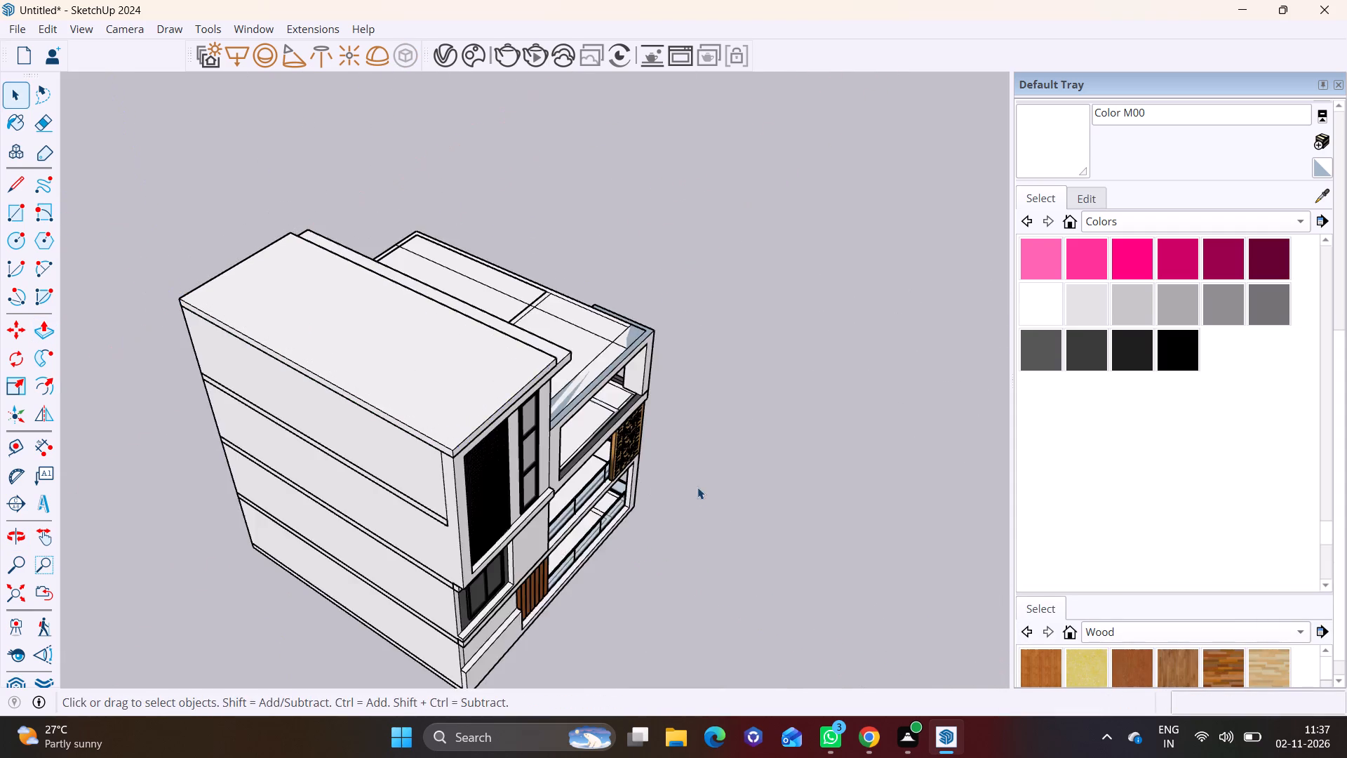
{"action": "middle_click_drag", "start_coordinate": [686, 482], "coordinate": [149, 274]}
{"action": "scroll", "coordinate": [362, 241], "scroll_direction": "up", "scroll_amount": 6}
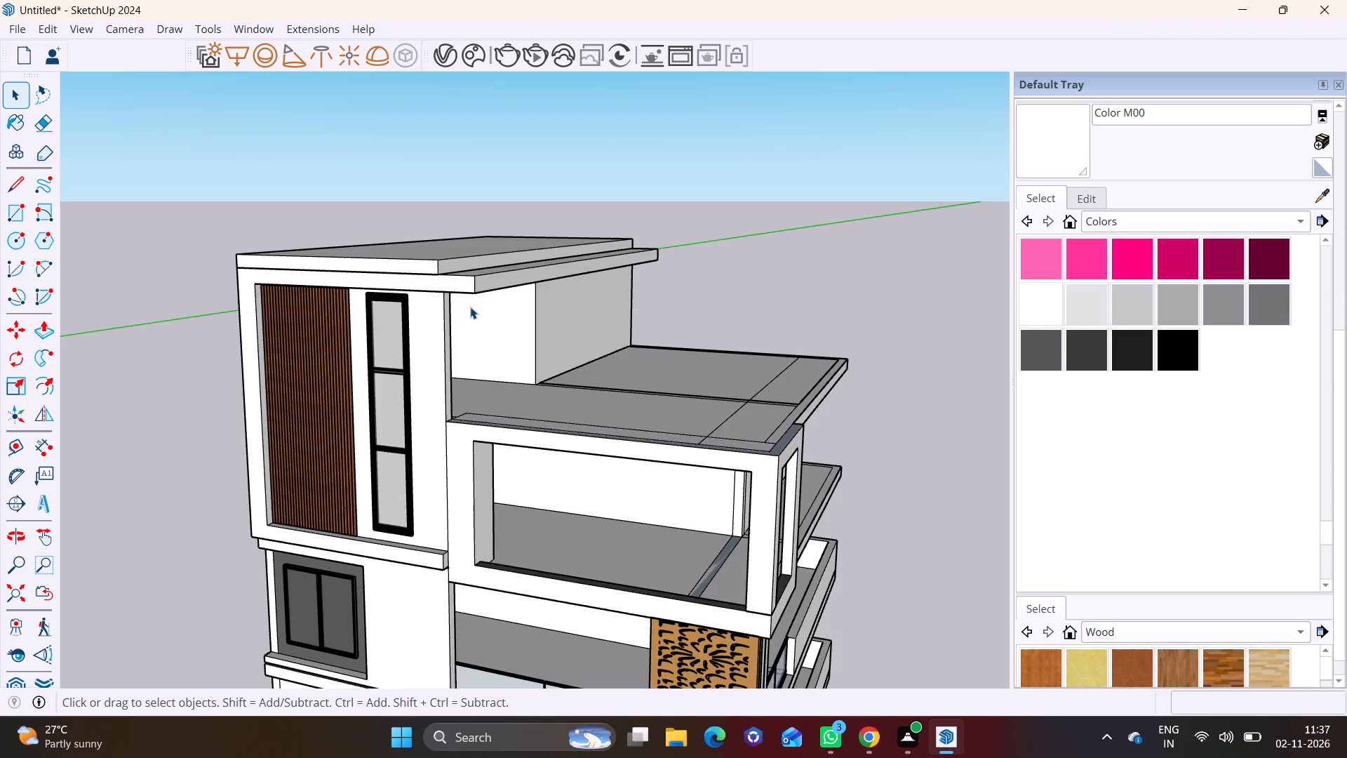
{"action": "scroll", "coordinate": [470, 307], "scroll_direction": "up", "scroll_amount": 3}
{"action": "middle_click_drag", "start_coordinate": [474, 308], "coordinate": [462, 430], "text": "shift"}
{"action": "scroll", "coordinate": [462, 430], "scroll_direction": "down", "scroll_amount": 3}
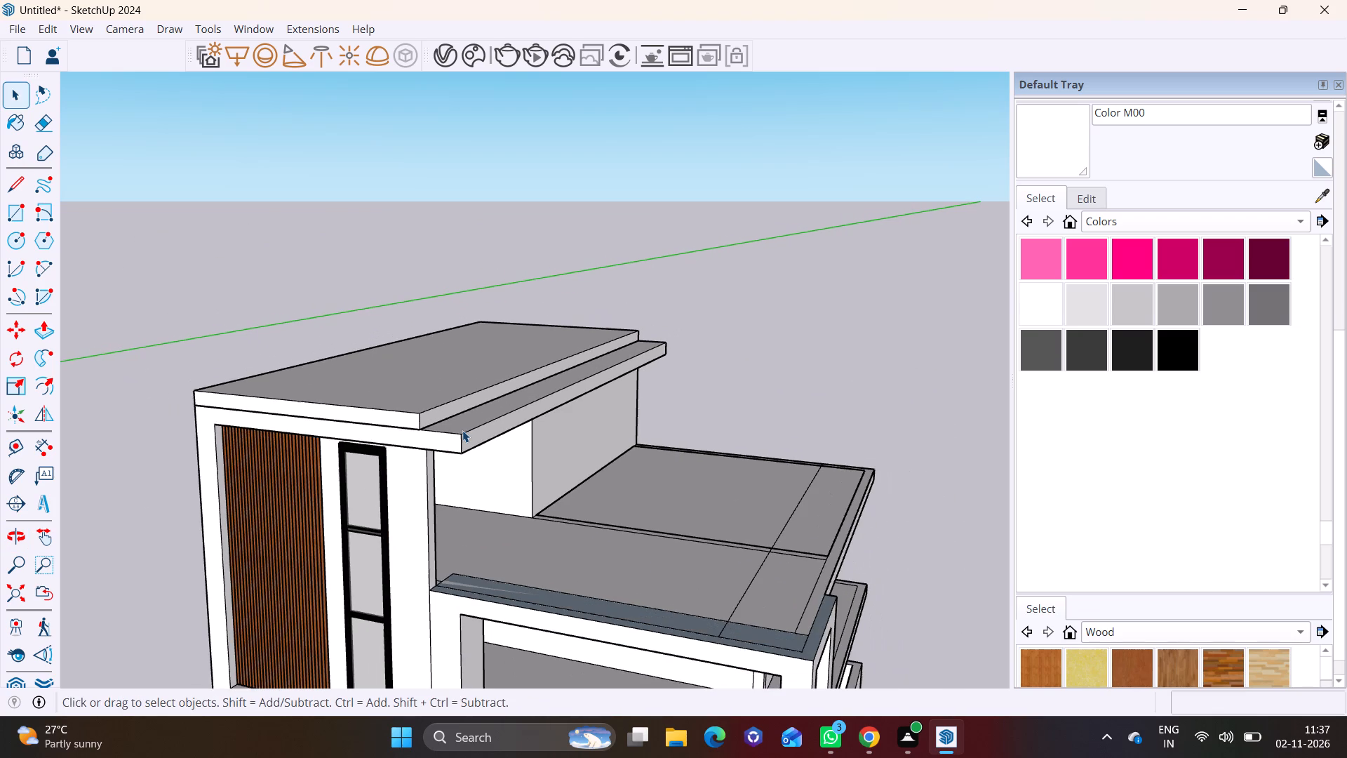
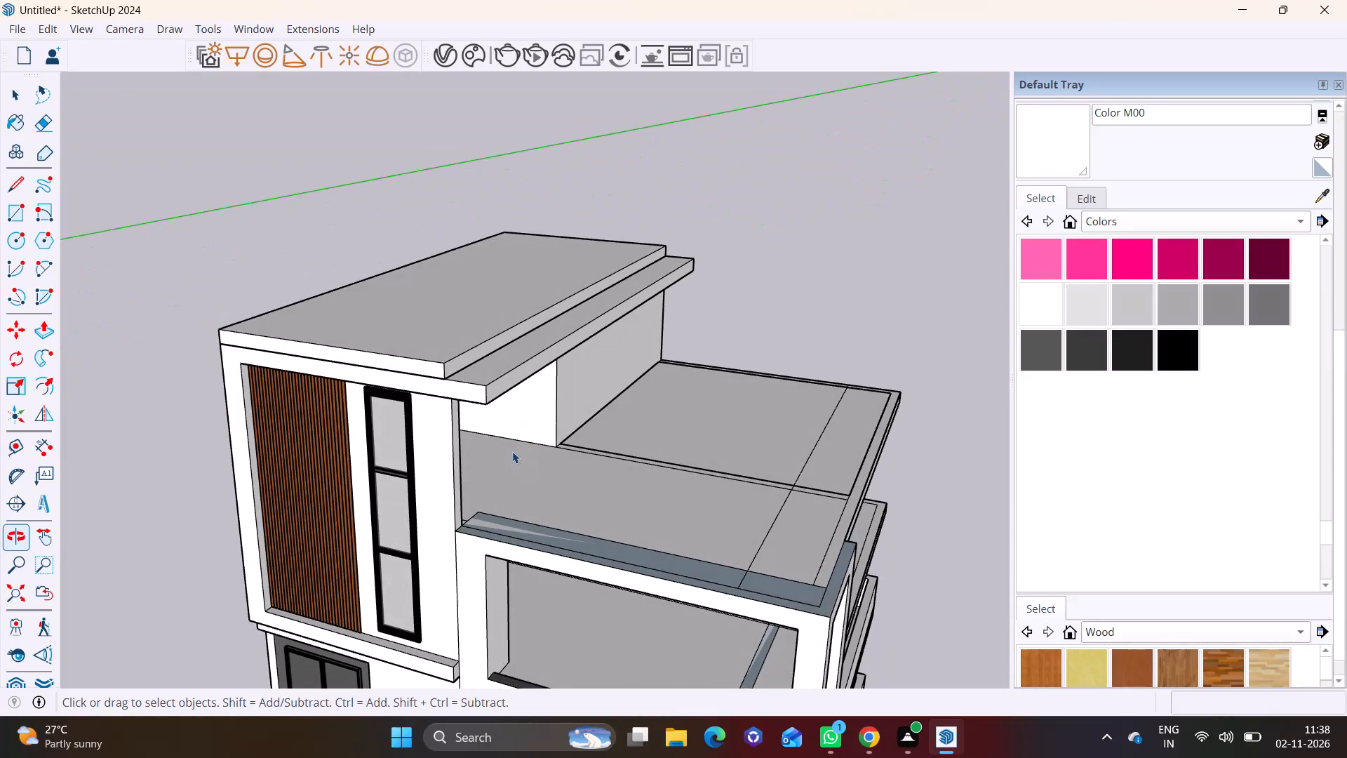
Push the front face of the grouped roof slab back by 6' 3 5/8", away from the top frame.
{"action": "scroll", "coordinate": [474, 425], "scroll_direction": "up", "scroll_amount": 4}
{"action": "middle_click_drag", "start_coordinate": [492, 371], "coordinate": [497, 356]}
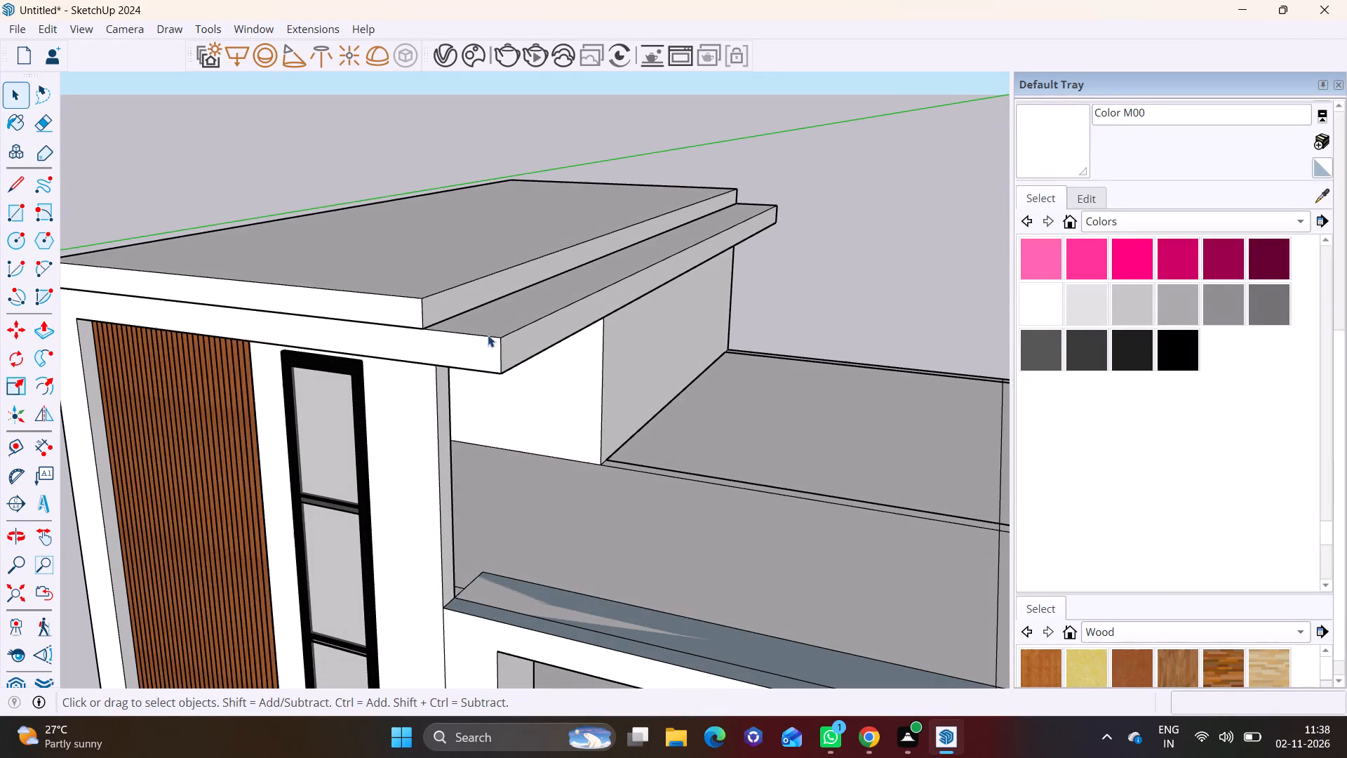
{"action": "middle_click_drag", "start_coordinate": [501, 326], "coordinate": [647, 433], "text": "shift"}
{"action": "middle_click_drag", "start_coordinate": [683, 467], "coordinate": [610, 458]}
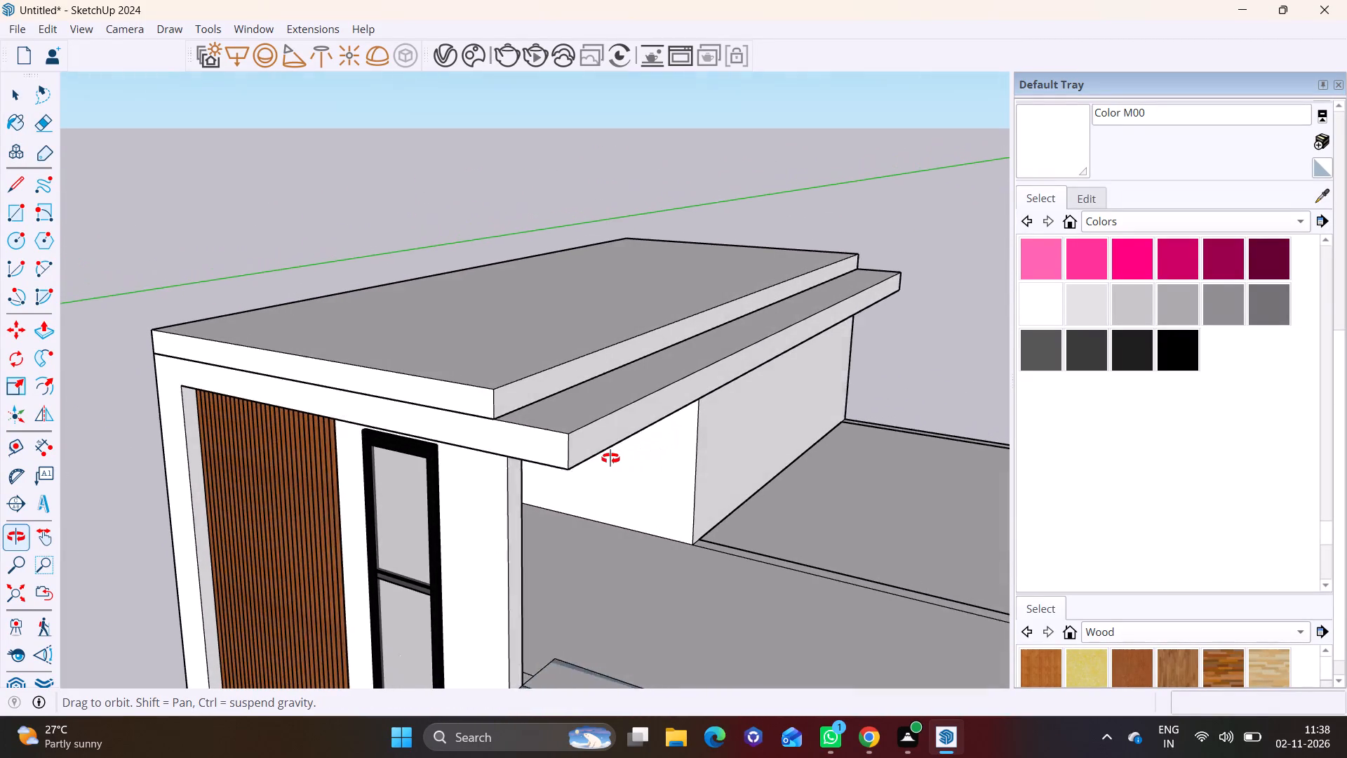
{"action": "middle_click_drag", "start_coordinate": [610, 458], "coordinate": [602, 459]}
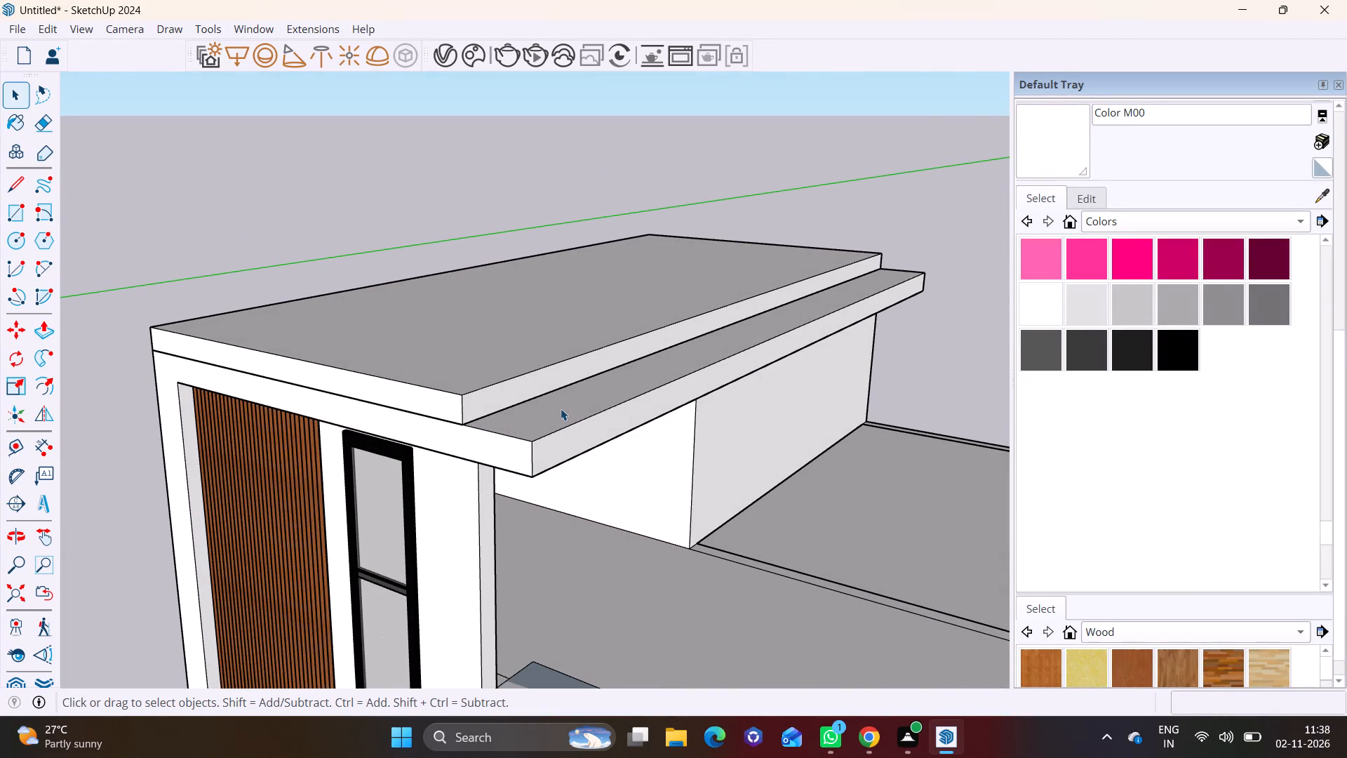
{"action": "left_click", "coordinate": [431, 398]}
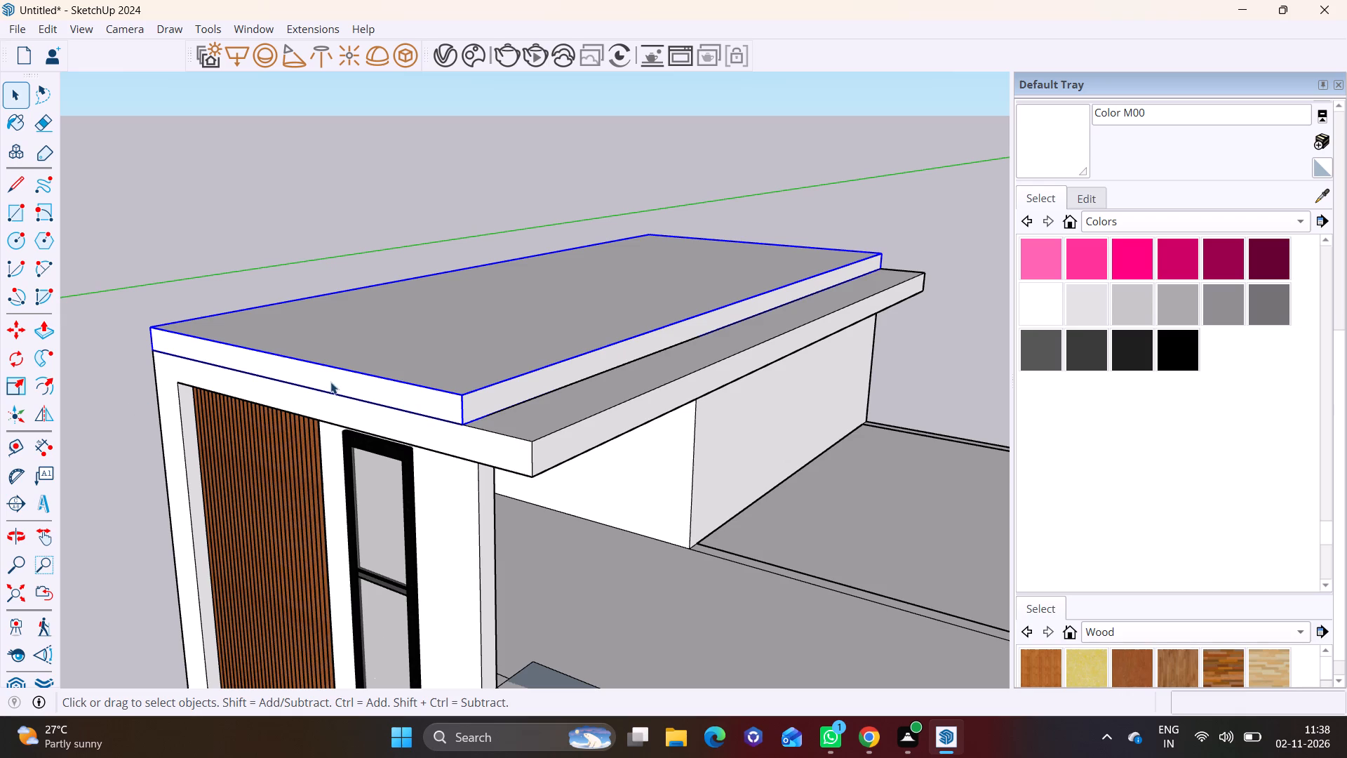
{"action": "triple_click", "coordinate": [351, 386]}
{"action": "left_click", "coordinate": [361, 387]}
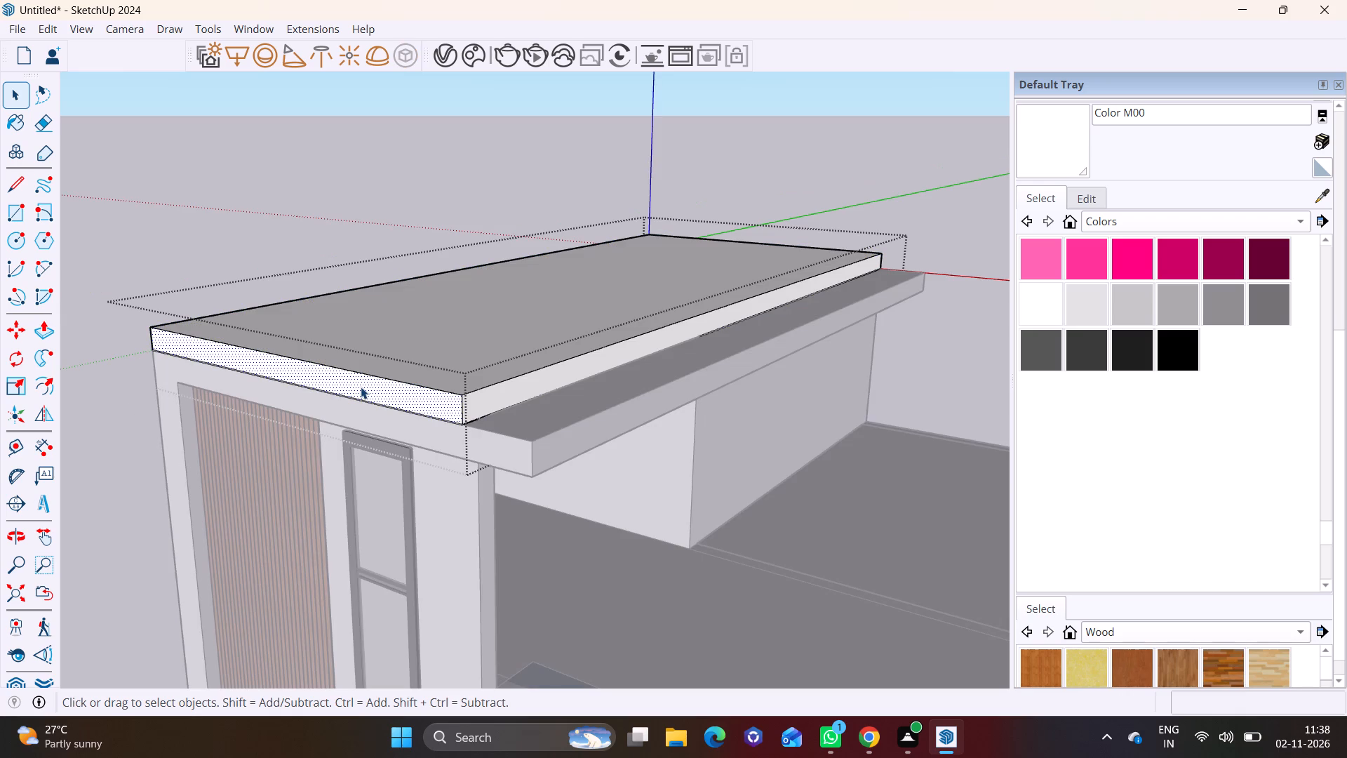
{"action": "left_click", "coordinate": [37, 333]}
{"action": "left_click", "coordinate": [333, 380]}
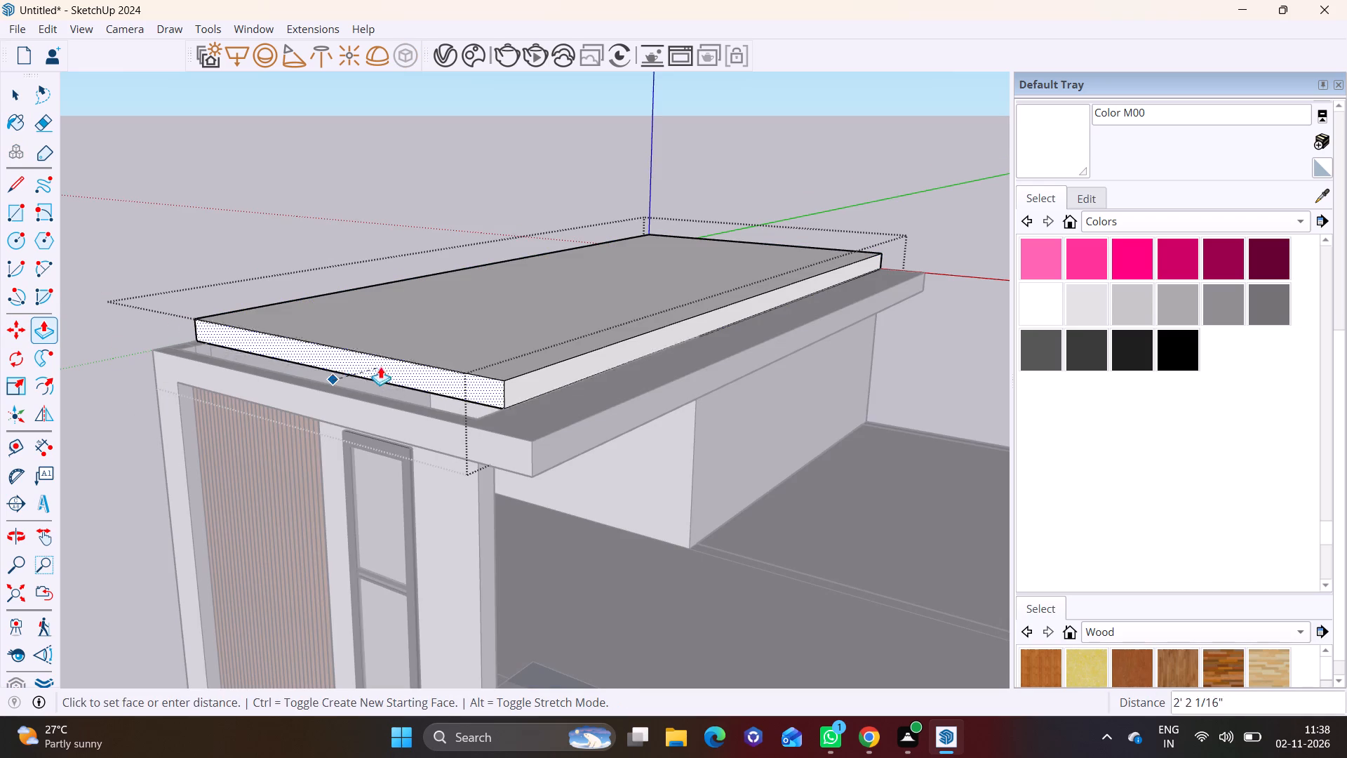
{"action": "left_click", "coordinate": [453, 360]}
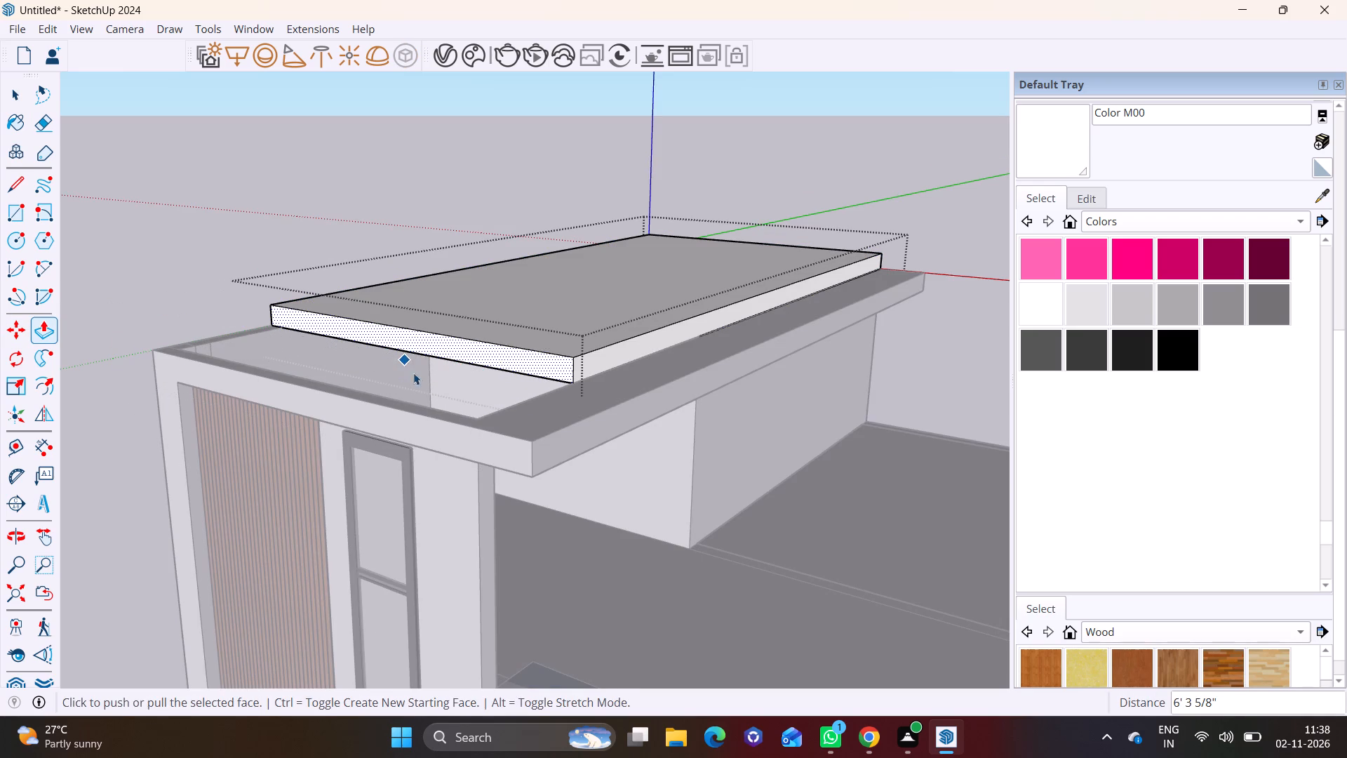
{"action": "key", "text": "space"}
{"action": "left_click", "coordinate": [243, 270]}
Extend the long side face of the grouped roof slab outward by 21' 10 3/16", over the adjoining lower terrace.
{"action": "middle_click_drag", "start_coordinate": [531, 406], "coordinate": [531, 377]}
{"action": "scroll", "coordinate": [524, 406], "scroll_direction": "up", "scroll_amount": 1}
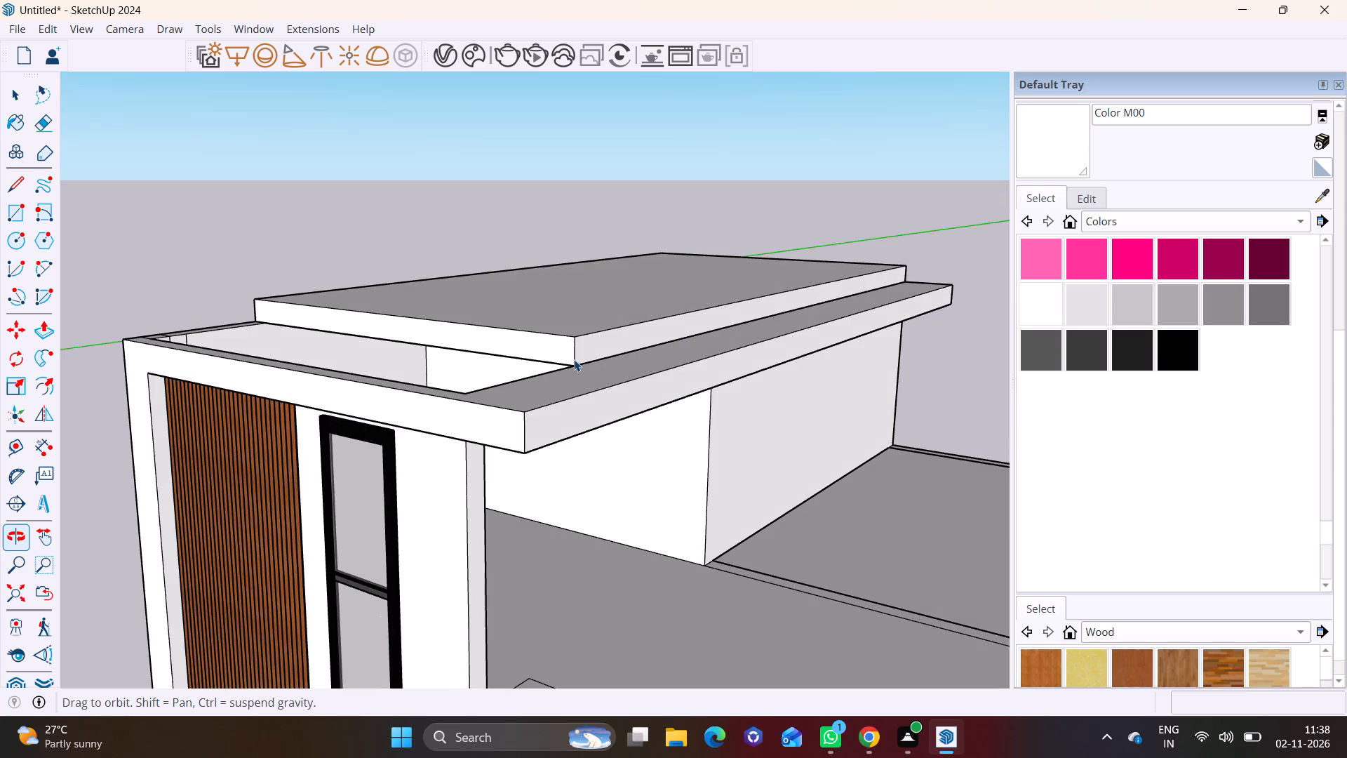
{"action": "left_click", "coordinate": [610, 349]}
{"action": "double_click", "coordinate": [611, 343]}
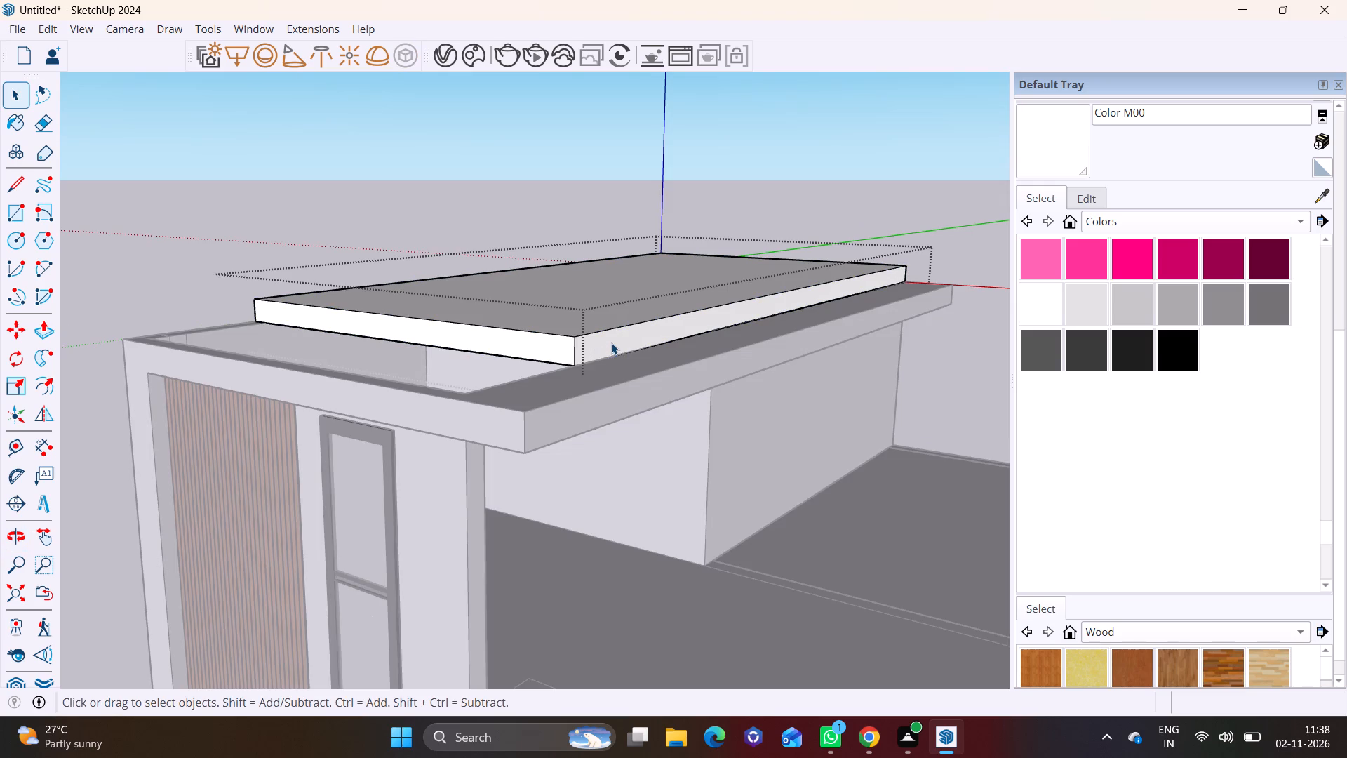
{"action": "left_click", "coordinate": [615, 346]}
{"action": "left_click", "coordinate": [38, 321]}
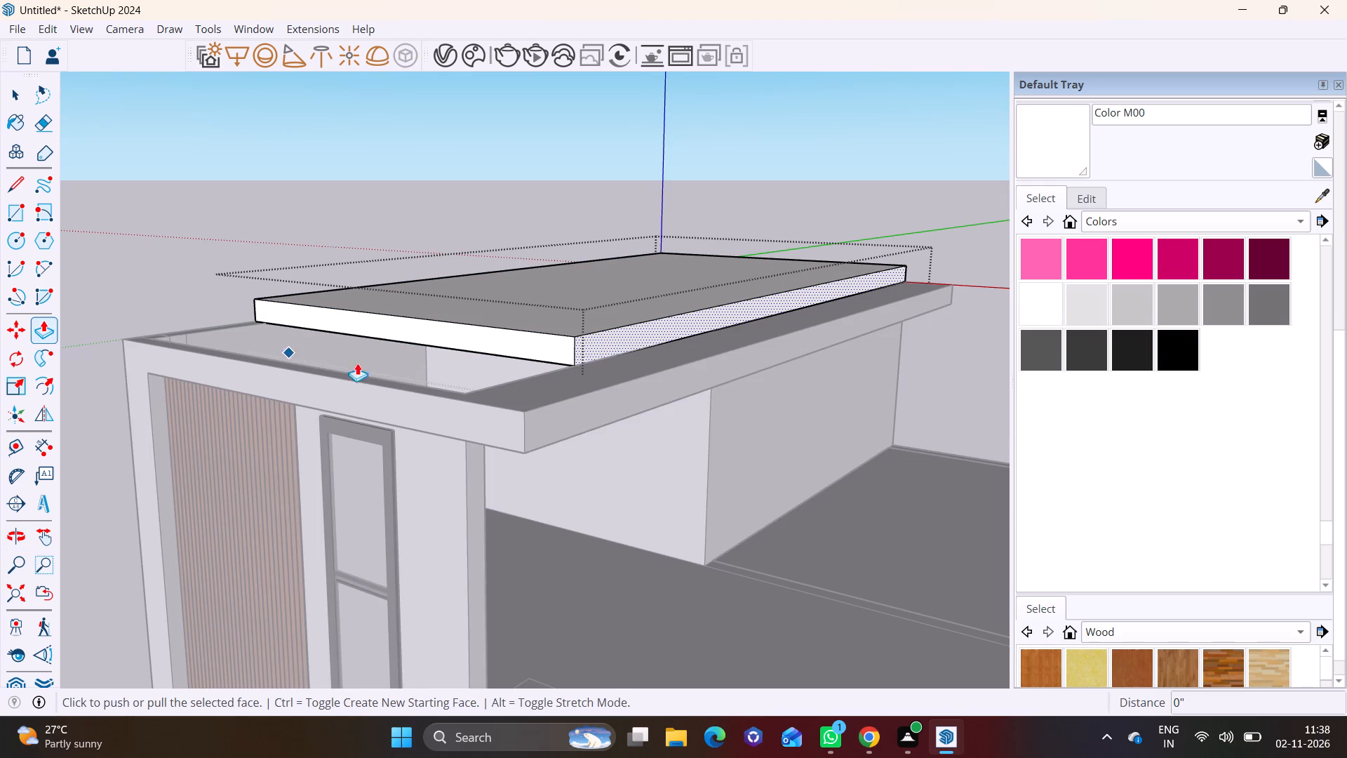
{"action": "scroll", "coordinate": [448, 376], "scroll_direction": "down", "scroll_amount": 3}
{"action": "left_click", "coordinate": [572, 358]}
{"action": "scroll", "coordinate": [741, 406], "scroll_direction": "down", "scroll_amount": 4}
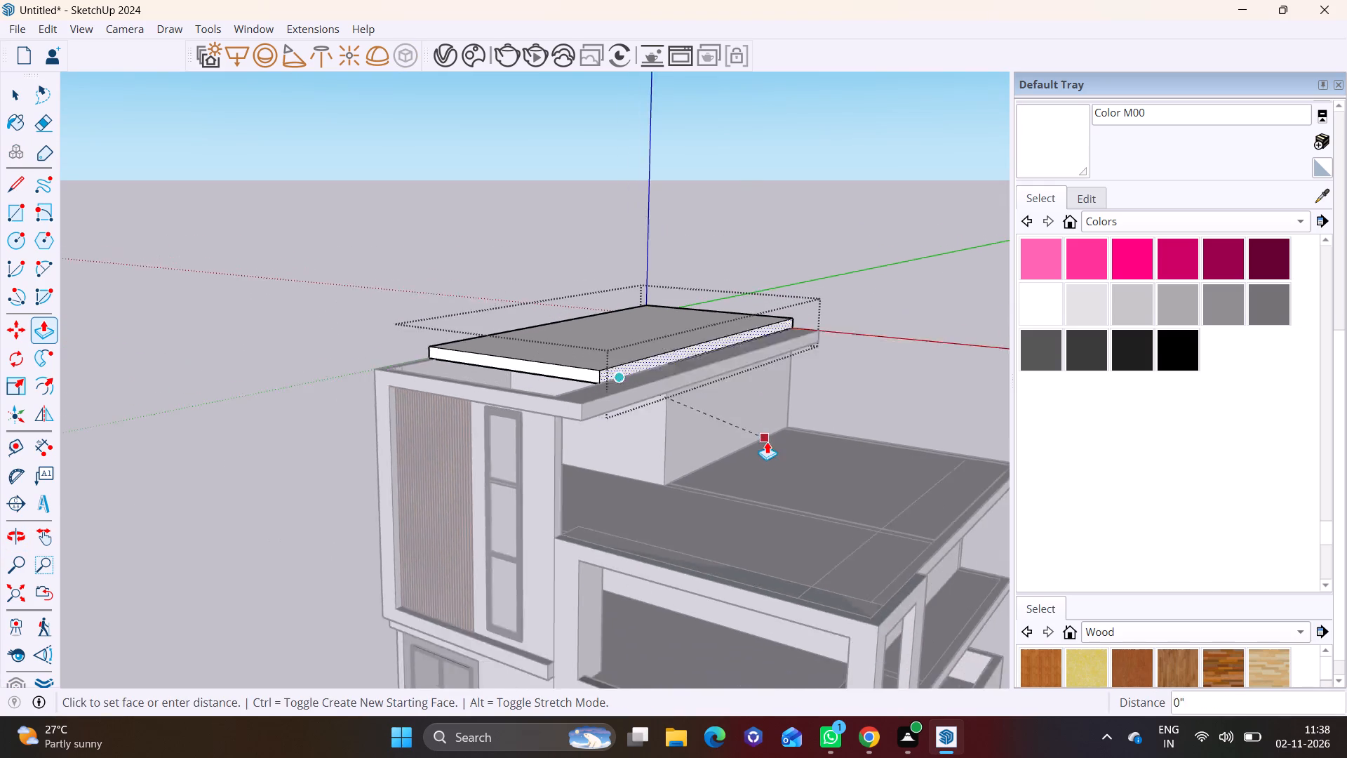
{"action": "scroll", "coordinate": [767, 441], "scroll_direction": "down", "scroll_amount": 3}
{"action": "left_click", "coordinate": [894, 526]}
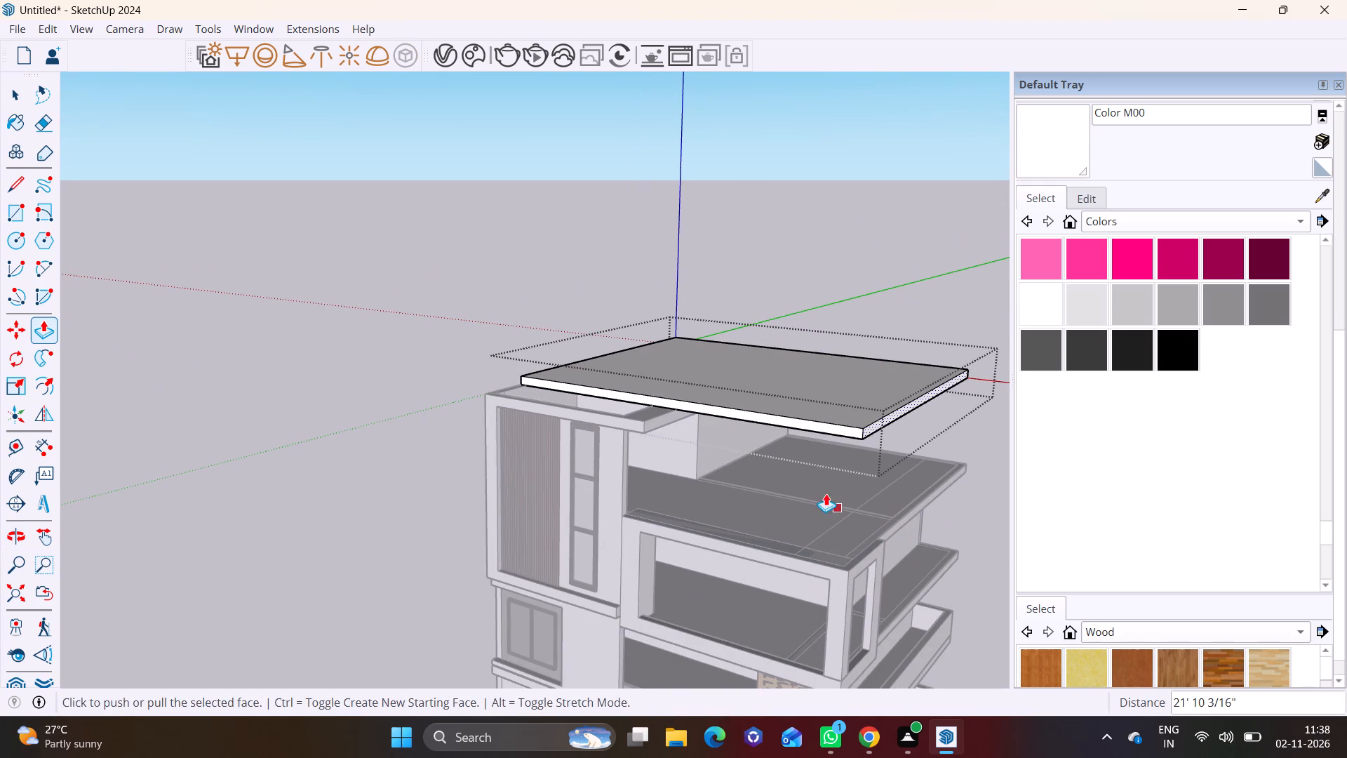
{"action": "key", "text": "space"}
{"action": "left_click", "coordinate": [881, 290]}
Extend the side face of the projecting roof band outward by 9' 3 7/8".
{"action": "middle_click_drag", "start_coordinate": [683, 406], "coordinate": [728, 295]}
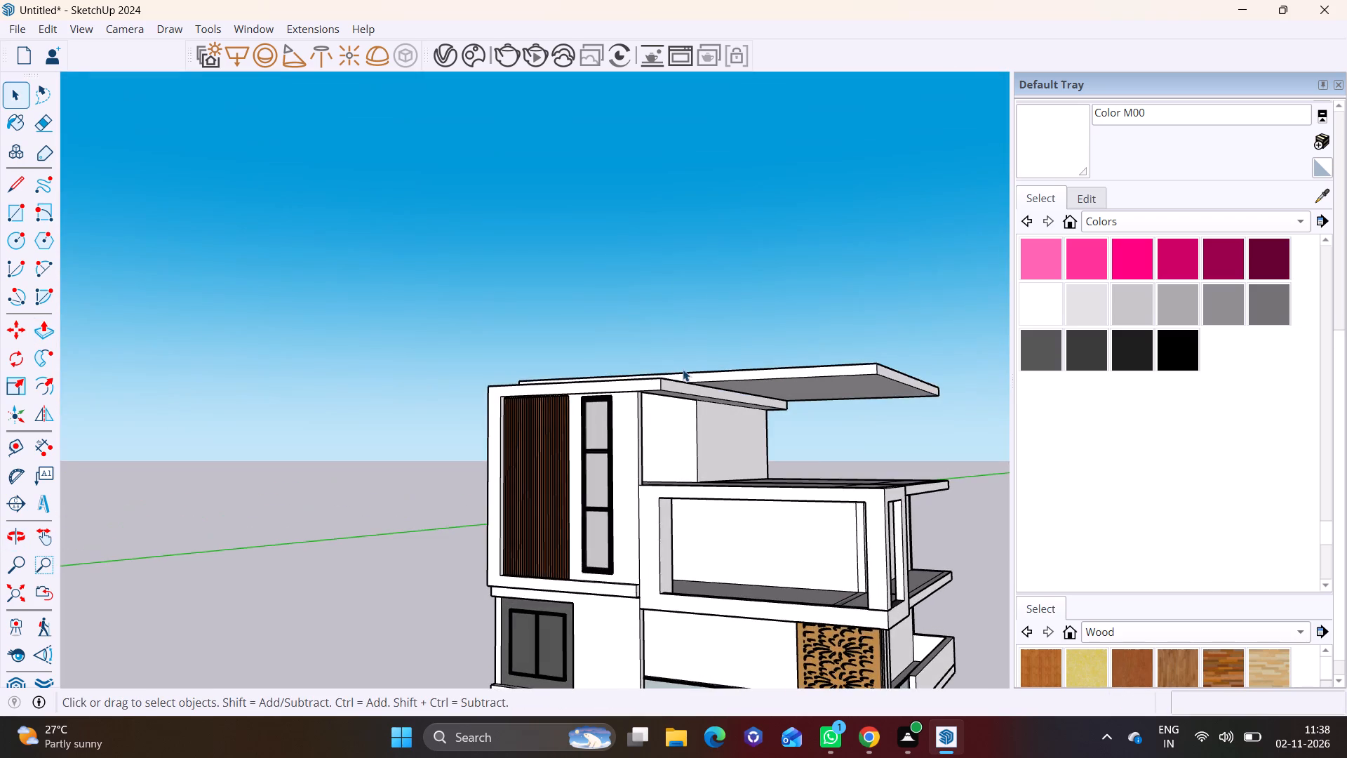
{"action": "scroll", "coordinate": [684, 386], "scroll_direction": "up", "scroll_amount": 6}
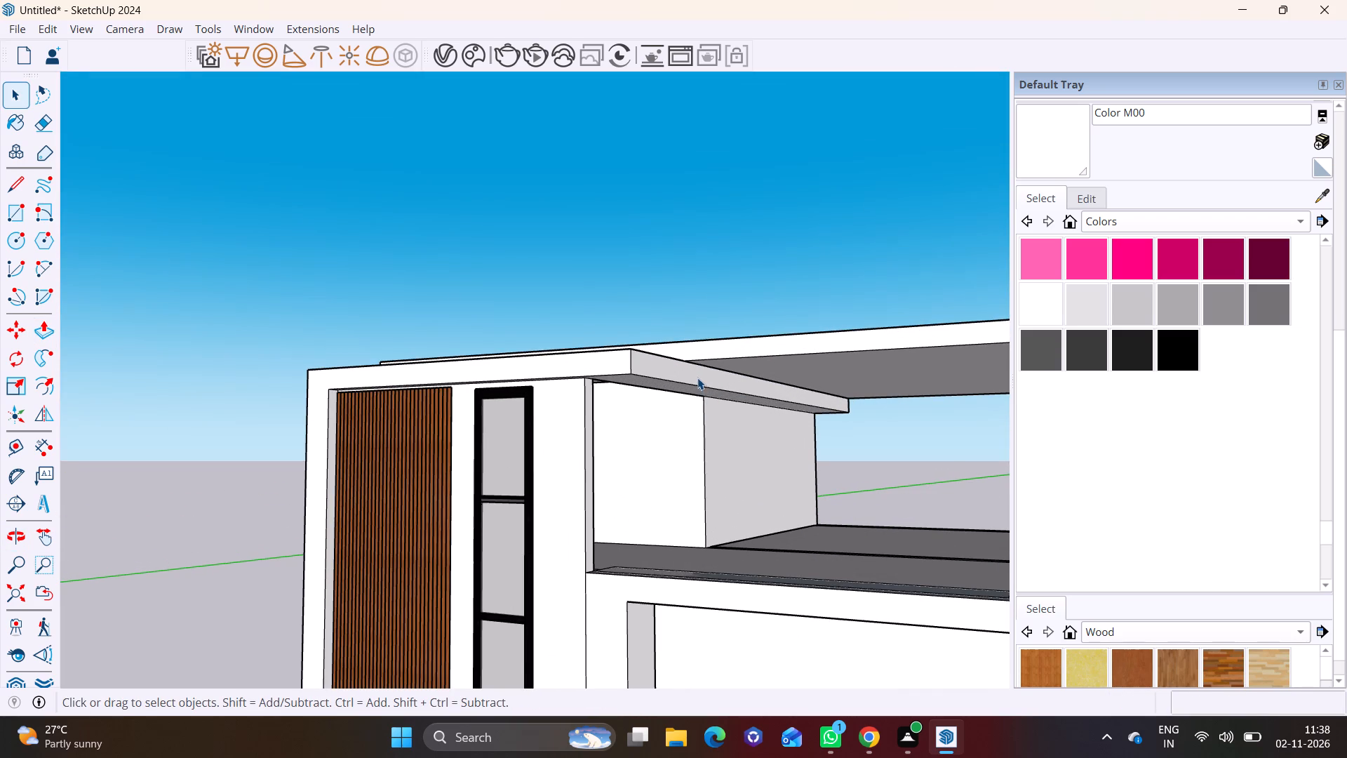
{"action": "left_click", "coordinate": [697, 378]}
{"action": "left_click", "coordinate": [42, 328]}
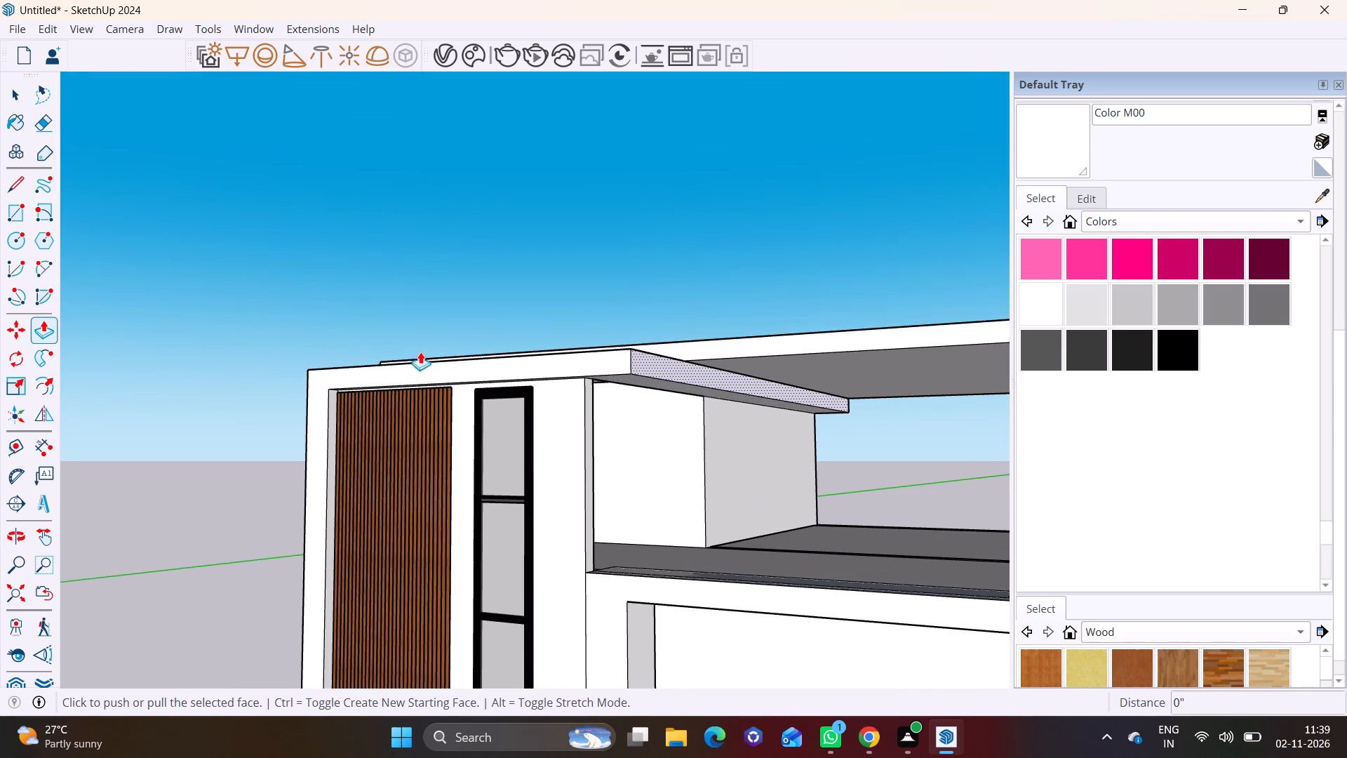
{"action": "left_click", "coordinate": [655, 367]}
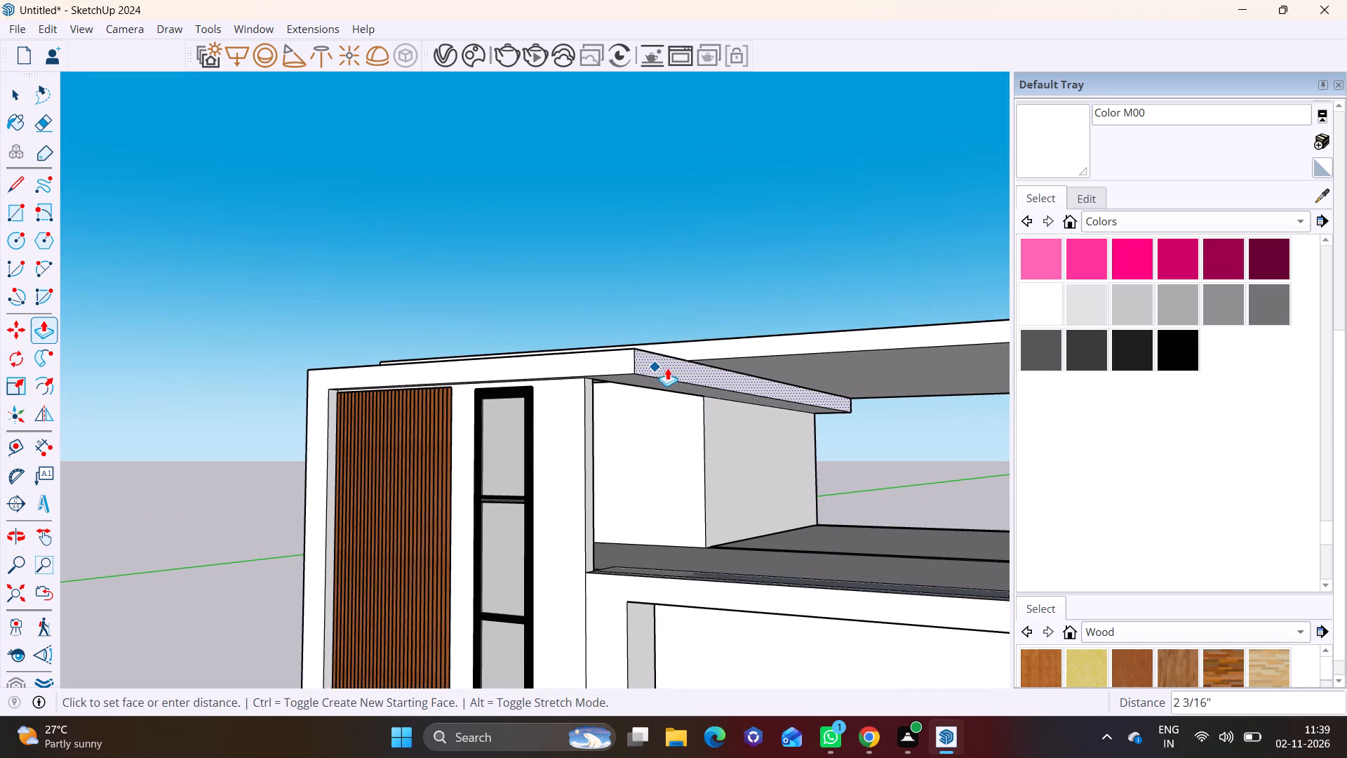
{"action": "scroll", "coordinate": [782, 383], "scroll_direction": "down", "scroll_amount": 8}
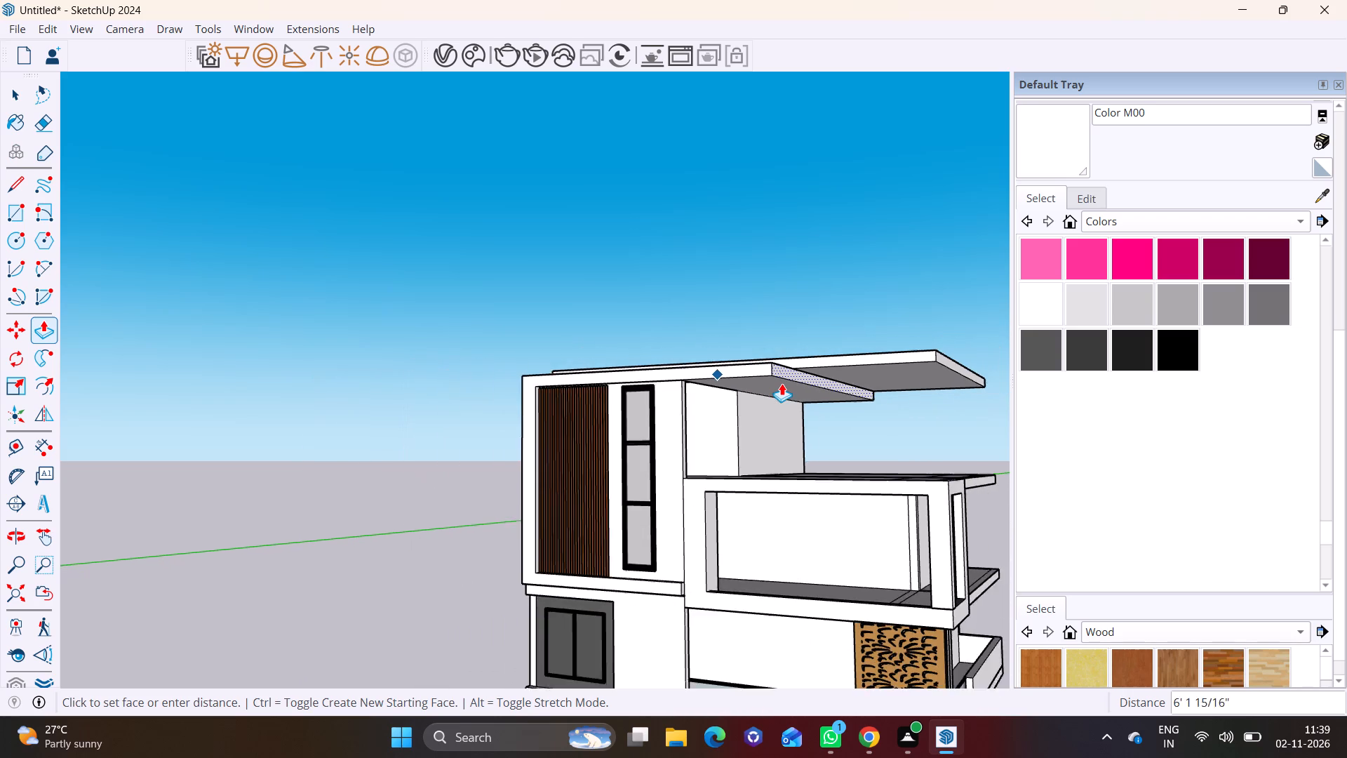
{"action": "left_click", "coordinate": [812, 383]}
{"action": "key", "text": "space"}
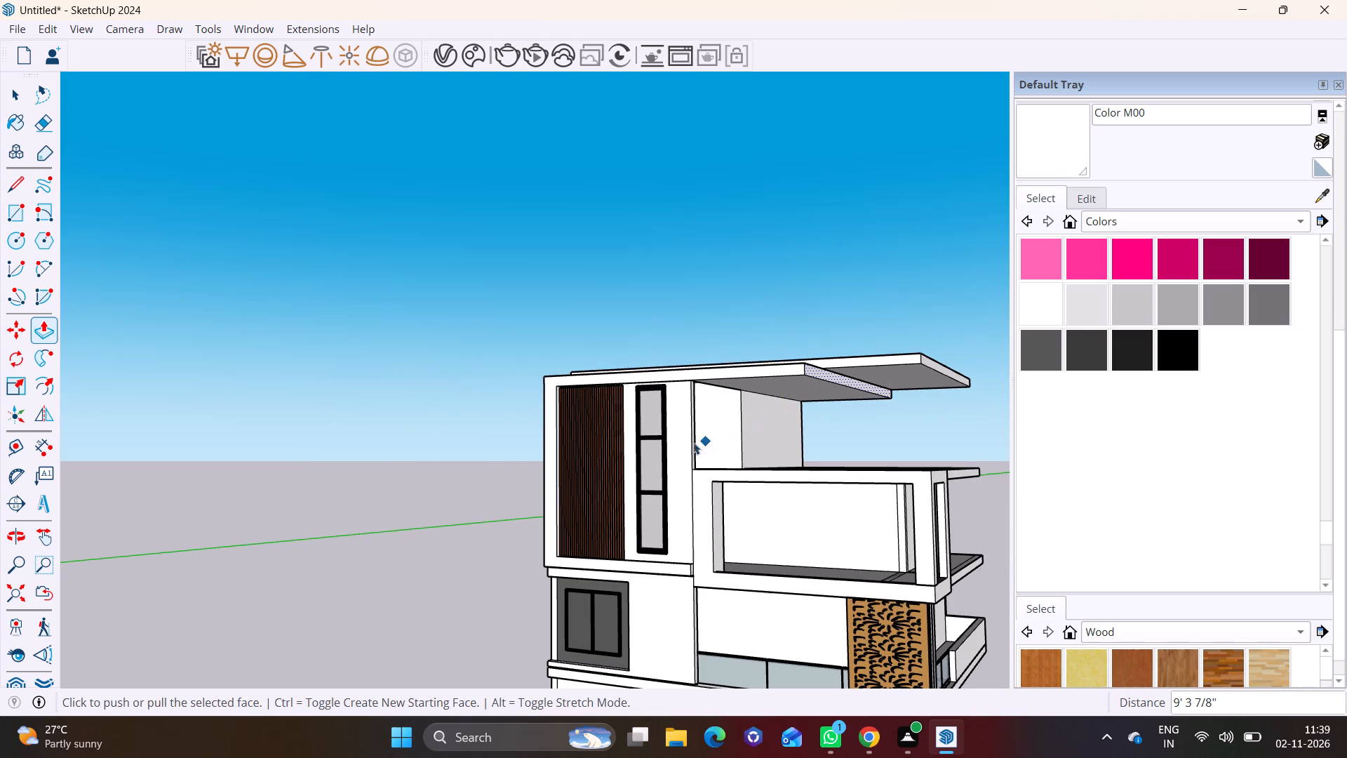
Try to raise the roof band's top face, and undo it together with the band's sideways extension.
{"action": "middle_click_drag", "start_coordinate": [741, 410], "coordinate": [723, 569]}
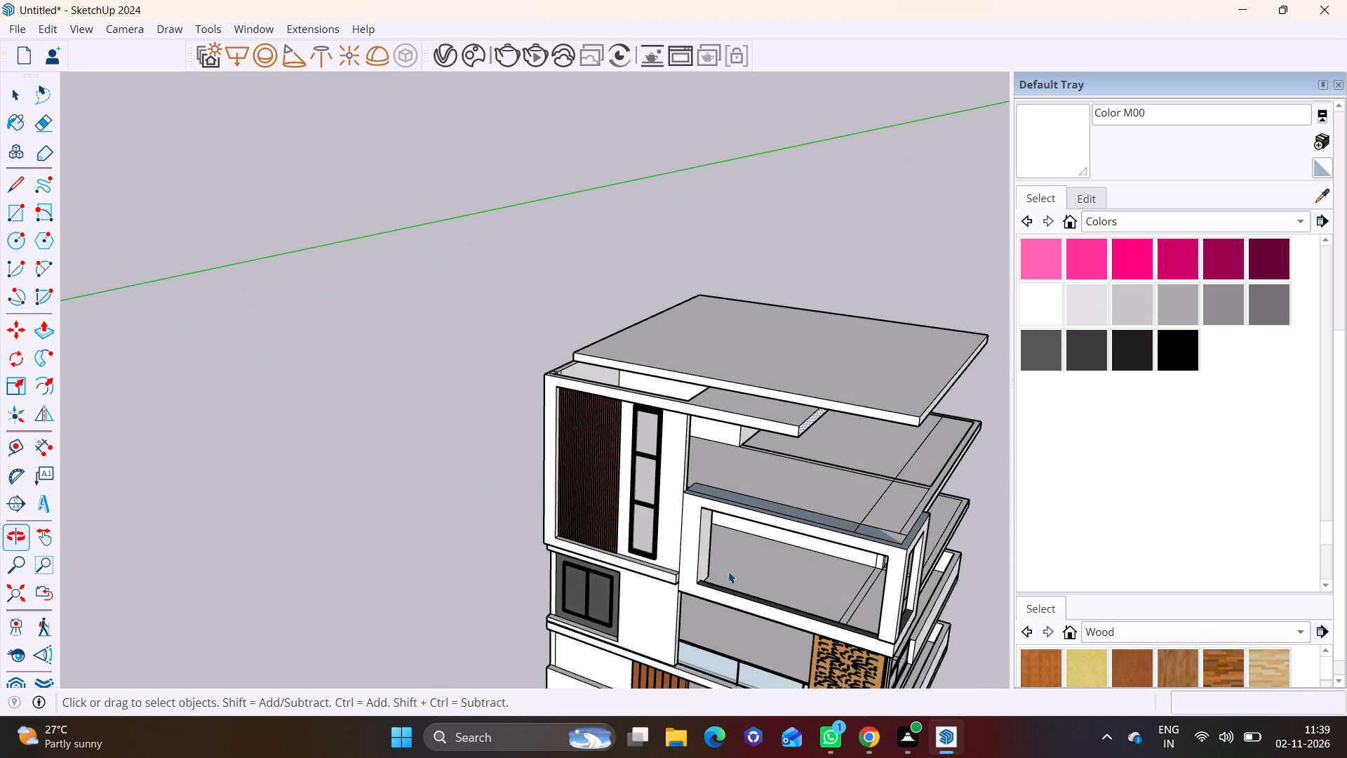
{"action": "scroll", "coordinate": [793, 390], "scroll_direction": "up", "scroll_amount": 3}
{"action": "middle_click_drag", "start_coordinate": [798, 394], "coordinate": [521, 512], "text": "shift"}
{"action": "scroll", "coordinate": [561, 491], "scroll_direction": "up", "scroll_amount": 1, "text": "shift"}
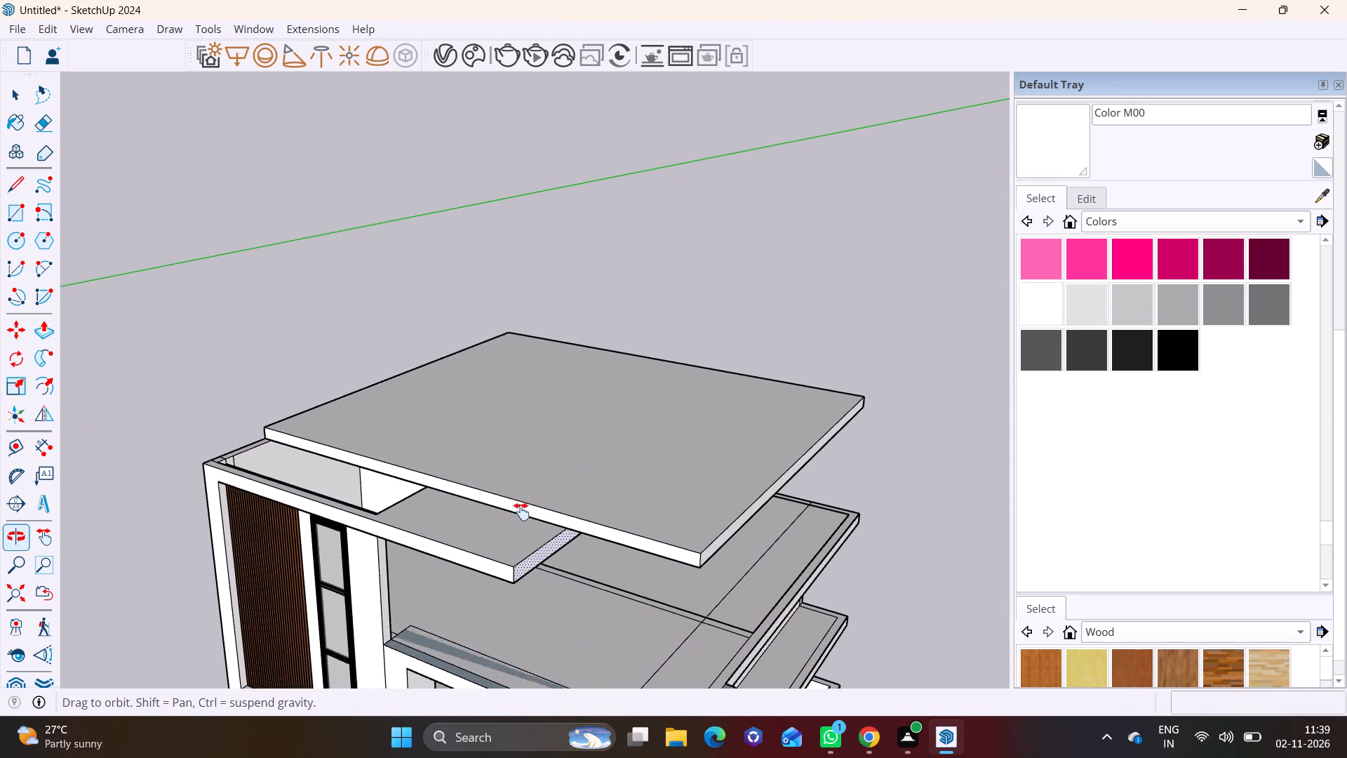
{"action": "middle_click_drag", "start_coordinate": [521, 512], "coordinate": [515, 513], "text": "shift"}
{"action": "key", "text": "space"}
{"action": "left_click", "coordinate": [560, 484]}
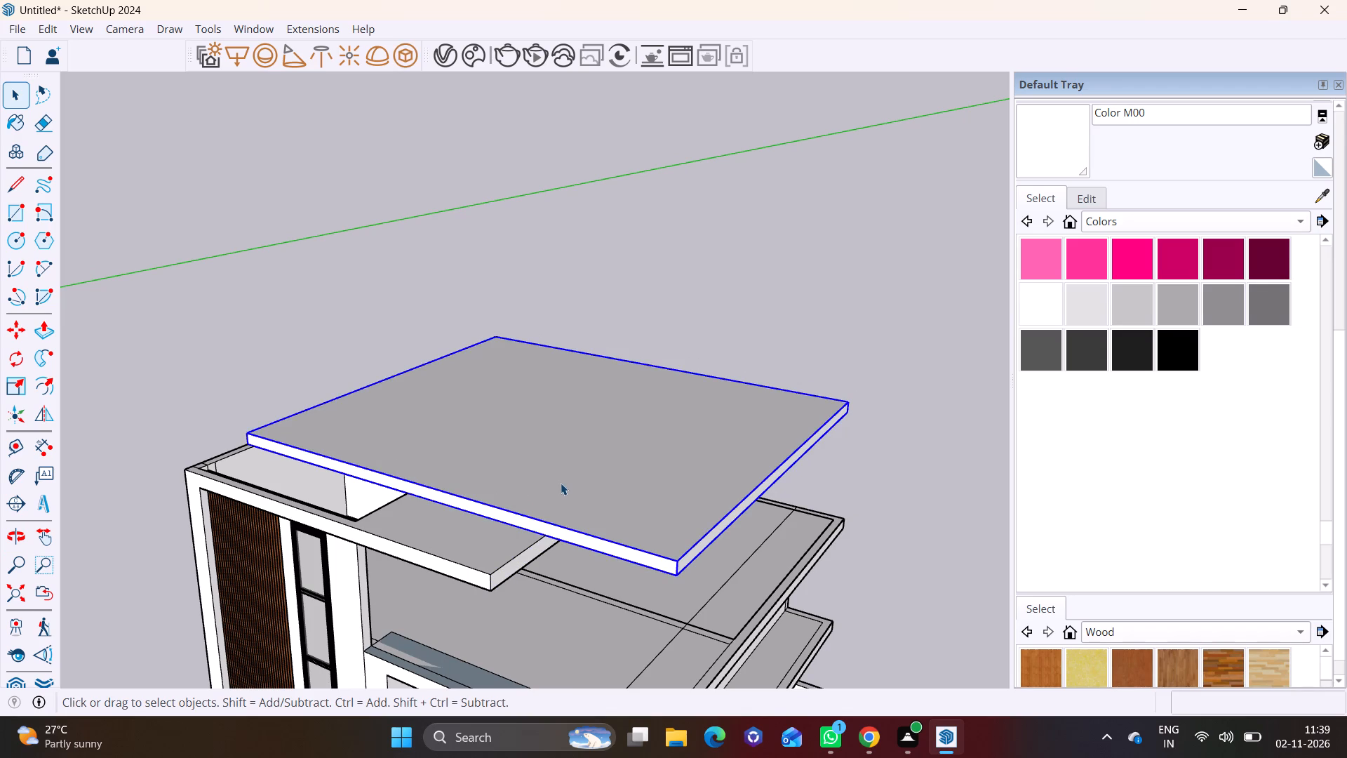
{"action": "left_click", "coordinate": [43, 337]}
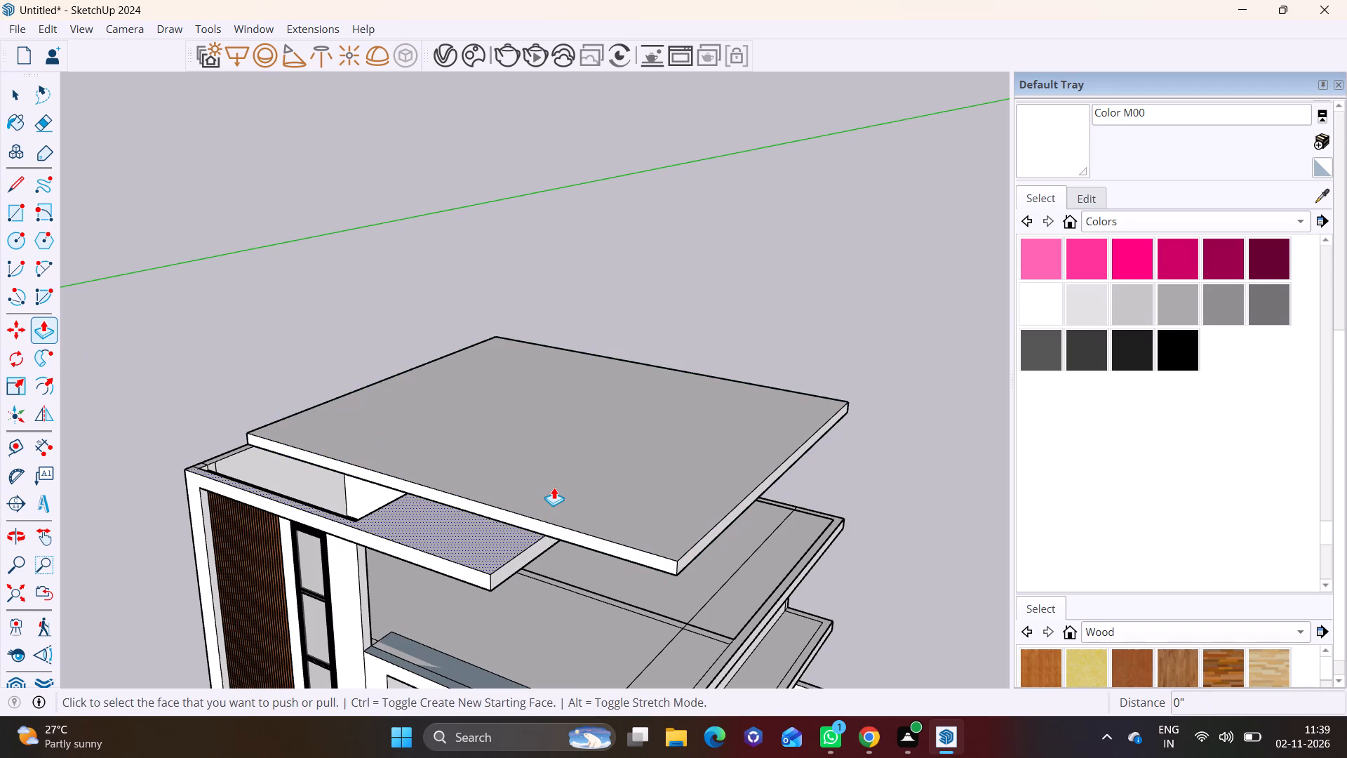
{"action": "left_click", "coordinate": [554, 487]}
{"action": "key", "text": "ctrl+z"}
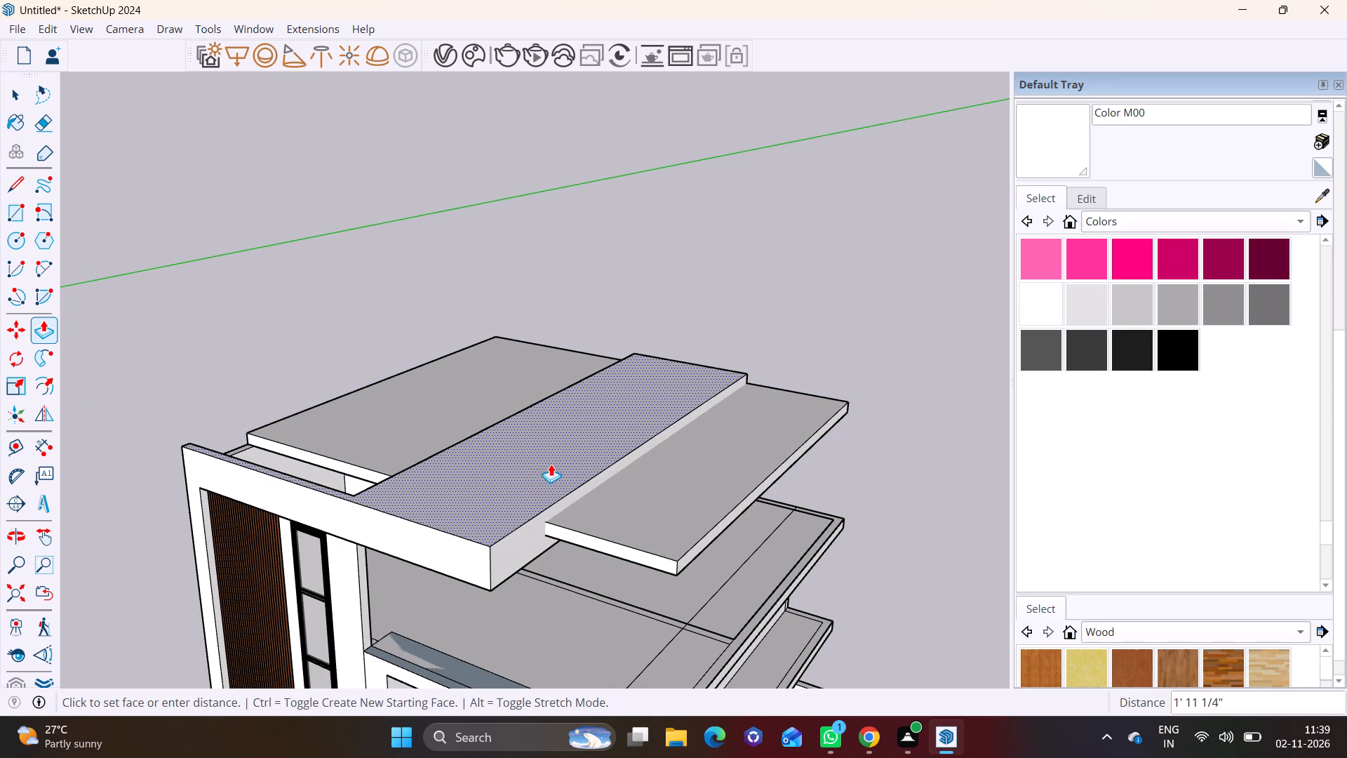
Inside the slab group, raise the top face slightly and stack a second layer about 2' 5" high on it.
{"action": "key", "text": "space"}
{"action": "left_click", "coordinate": [648, 482]}
{"action": "double_click", "coordinate": [555, 439]}
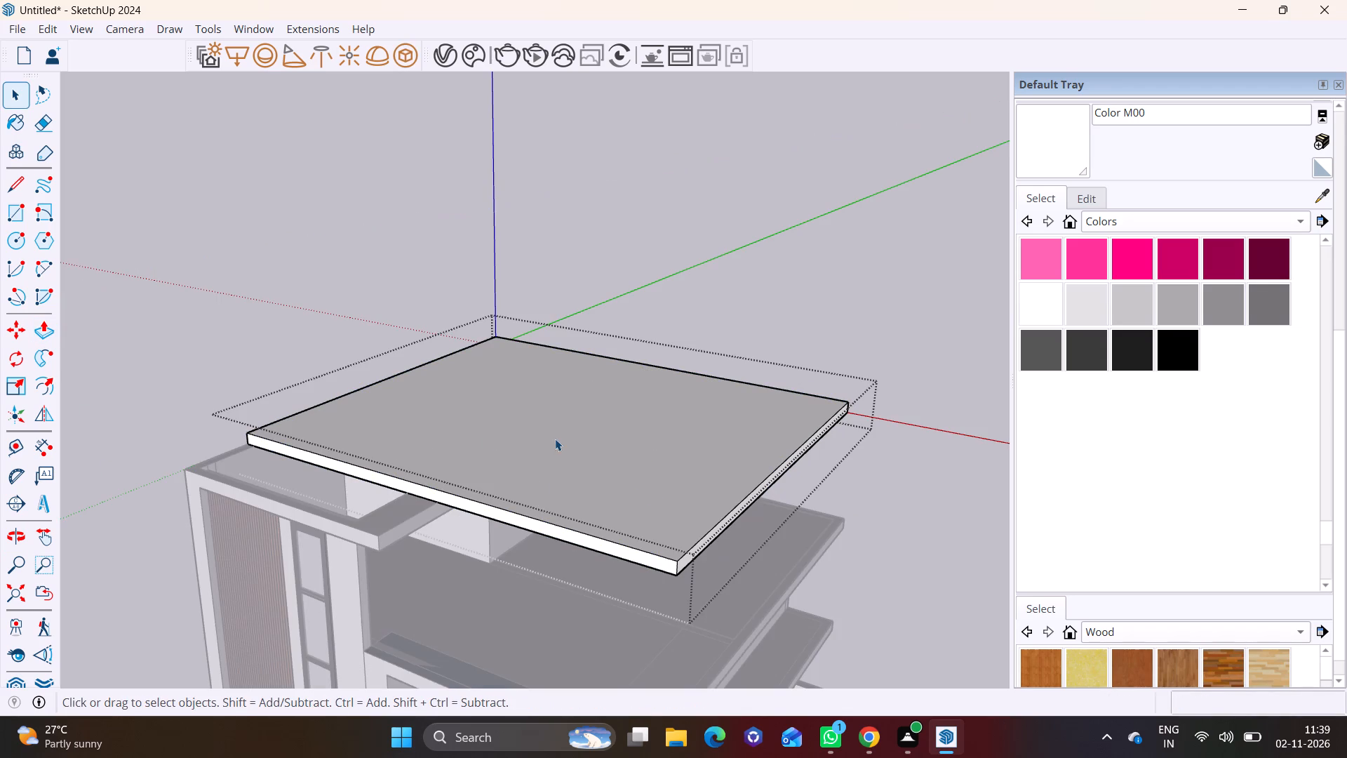
{"action": "left_click", "coordinate": [547, 441]}
{"action": "left_click", "coordinate": [50, 333]}
{"action": "left_click", "coordinate": [522, 467]}
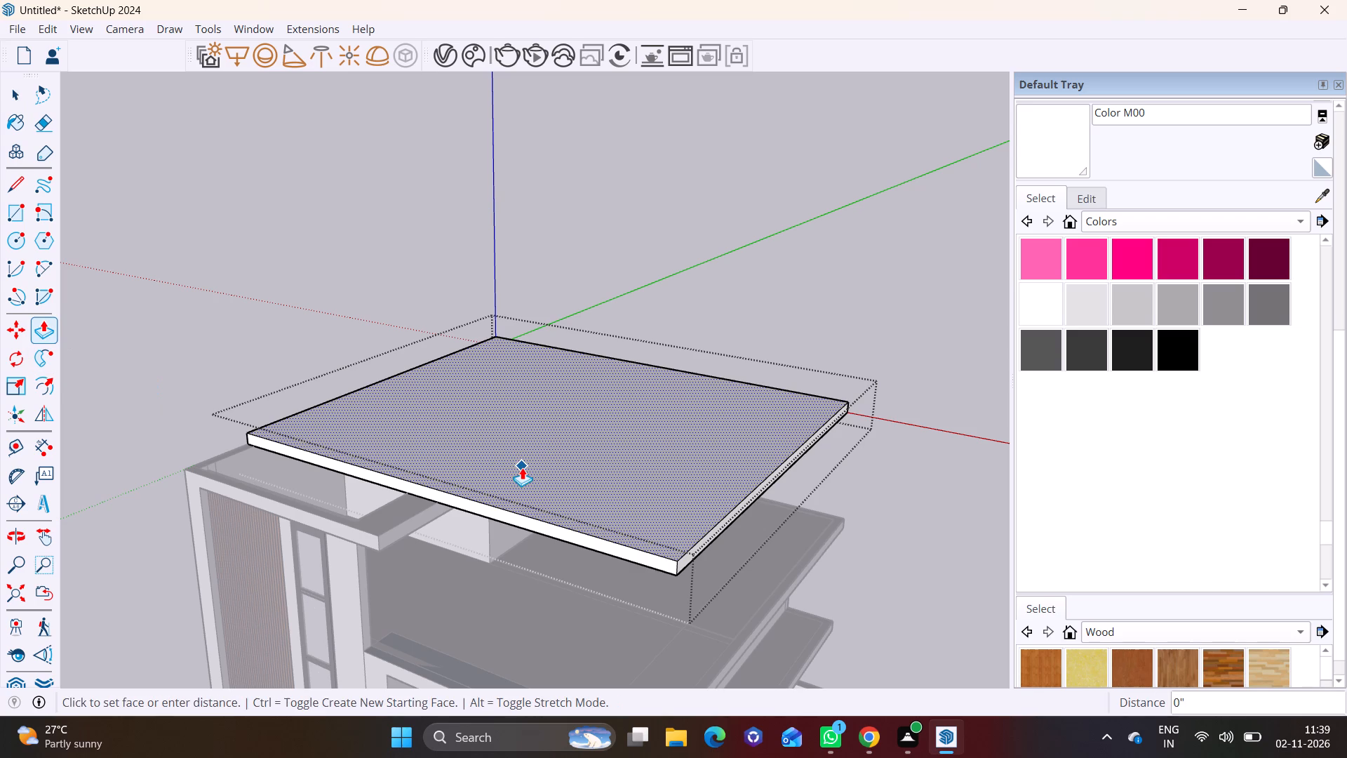
{"action": "left_click", "coordinate": [528, 458]}
{"action": "left_click", "coordinate": [527, 460]}
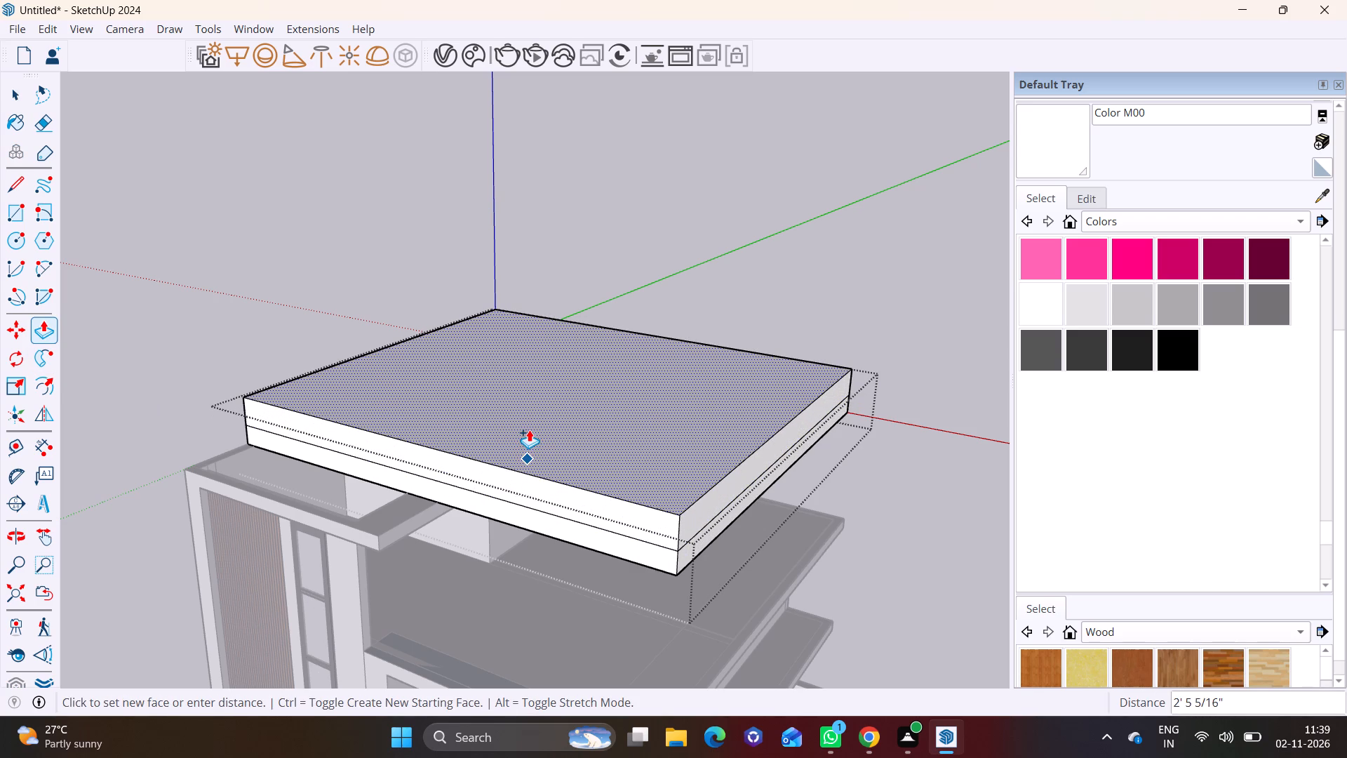
{"action": "left_click", "coordinate": [529, 430]}
{"action": "key", "text": "space"}
Extend the front face of the slab's upper layer forward by 6' 3 5/8", overhanging the lower layer.
{"action": "left_click", "coordinate": [495, 470]}
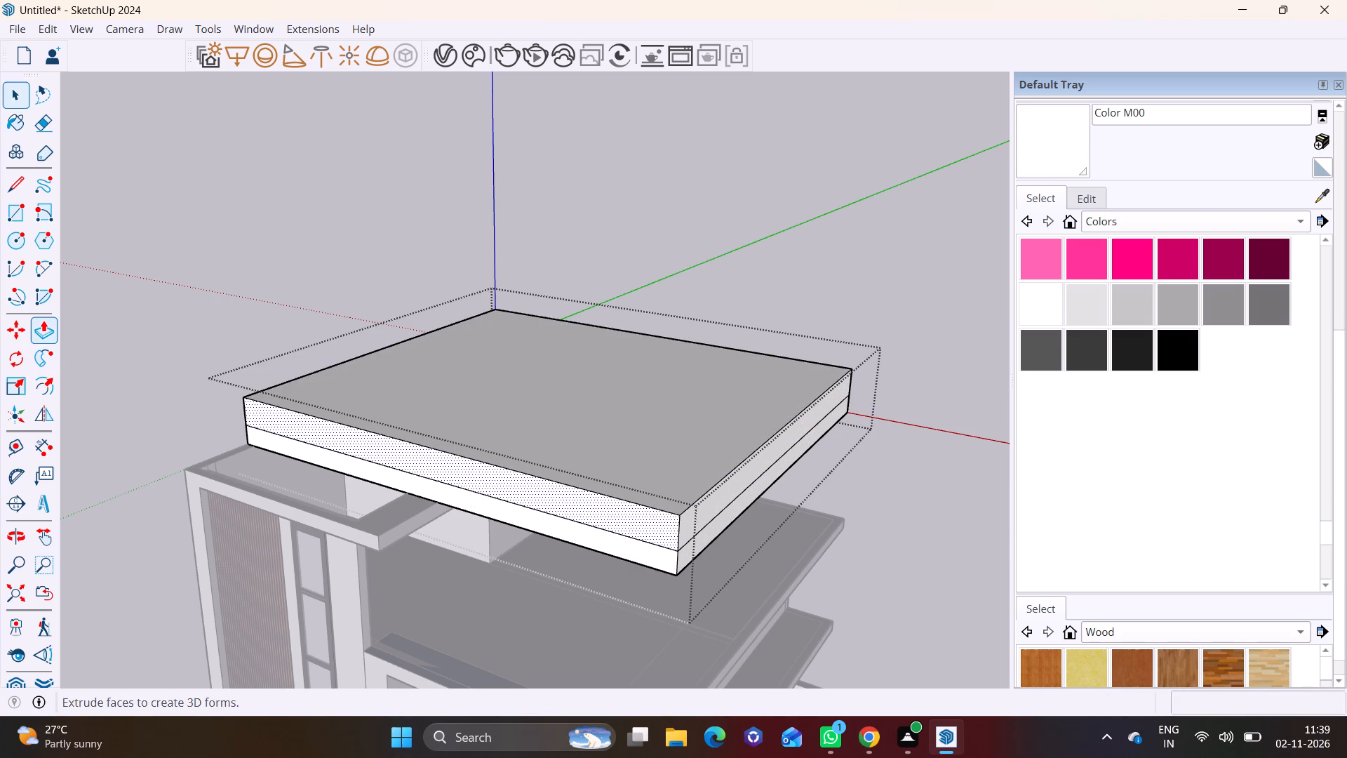
{"action": "left_click", "coordinate": [48, 325]}
{"action": "left_click", "coordinate": [391, 460]}
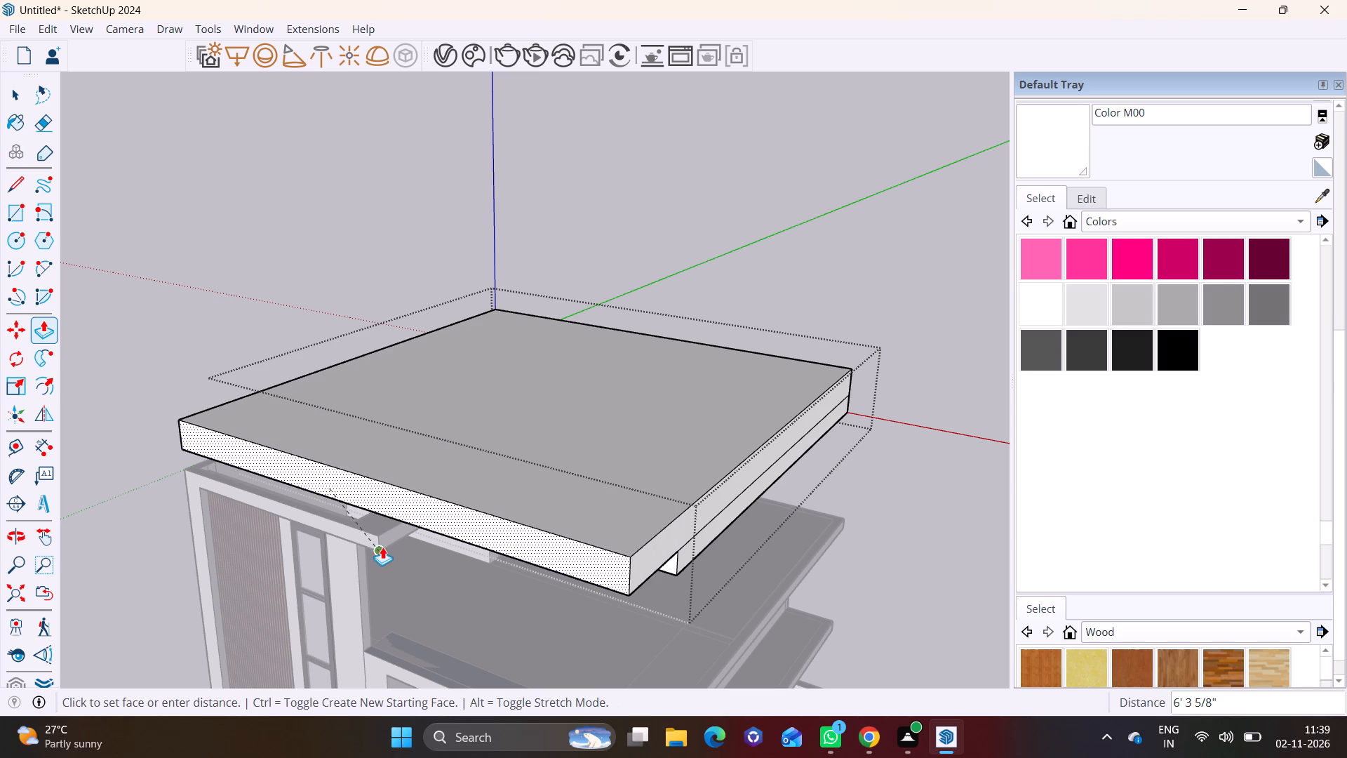
{"action": "left_click", "coordinate": [382, 547]}
Extend the side face of the slab's upper layer outward, past the edge of the lower layer.
{"action": "middle_click_drag", "start_coordinate": [612, 529], "coordinate": [650, 393]}
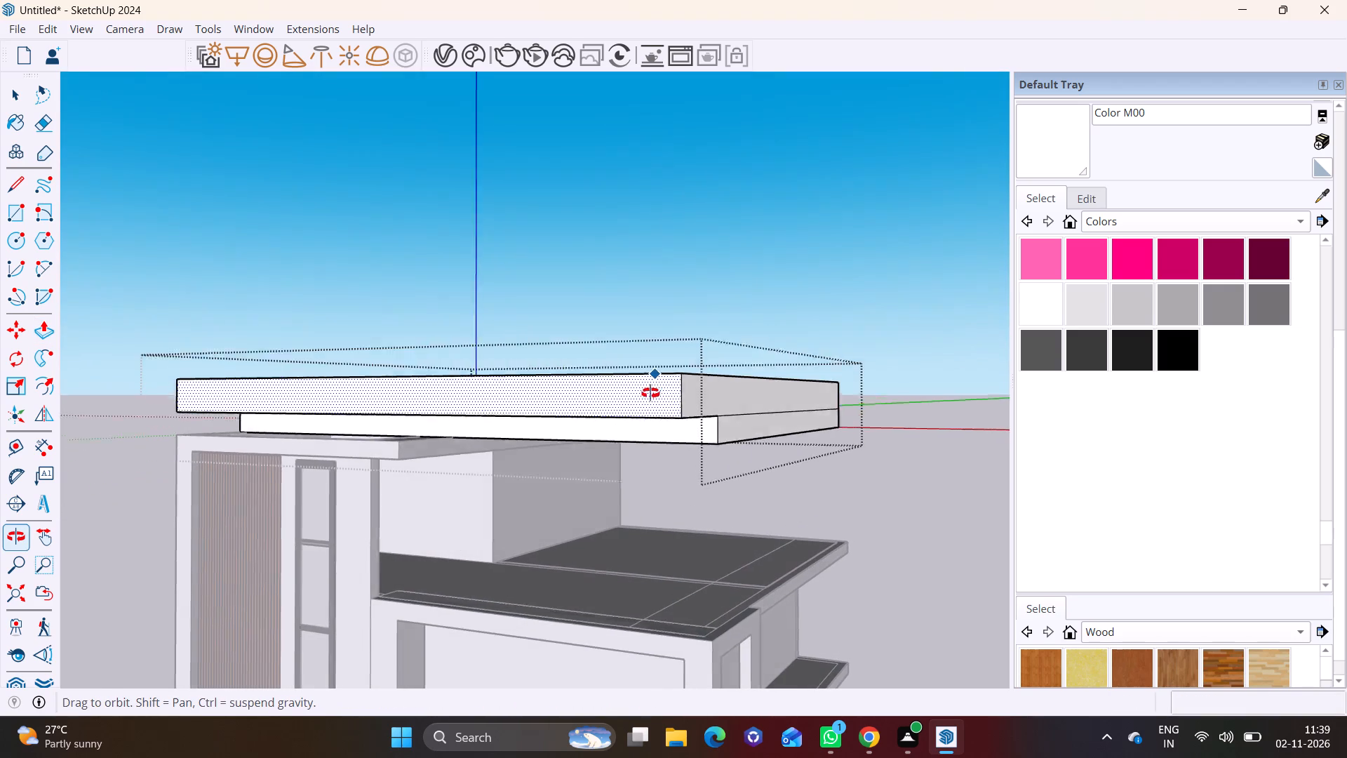
{"action": "middle_click_drag", "start_coordinate": [650, 393], "coordinate": [650, 392]}
{"action": "scroll", "coordinate": [723, 398], "scroll_direction": "up", "scroll_amount": 2}
{"action": "key", "text": "space"}
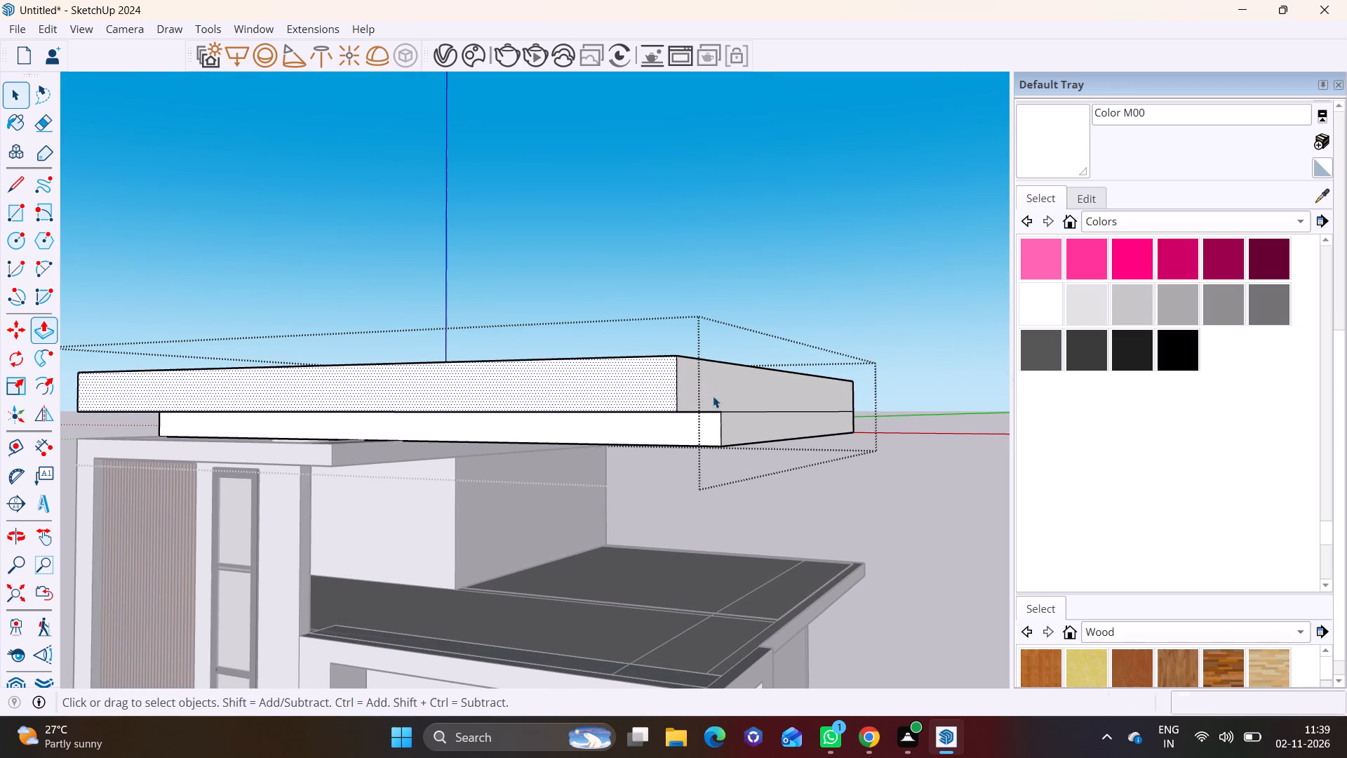
{"action": "left_click", "coordinate": [713, 396]}
{"action": "left_click", "coordinate": [42, 326]}
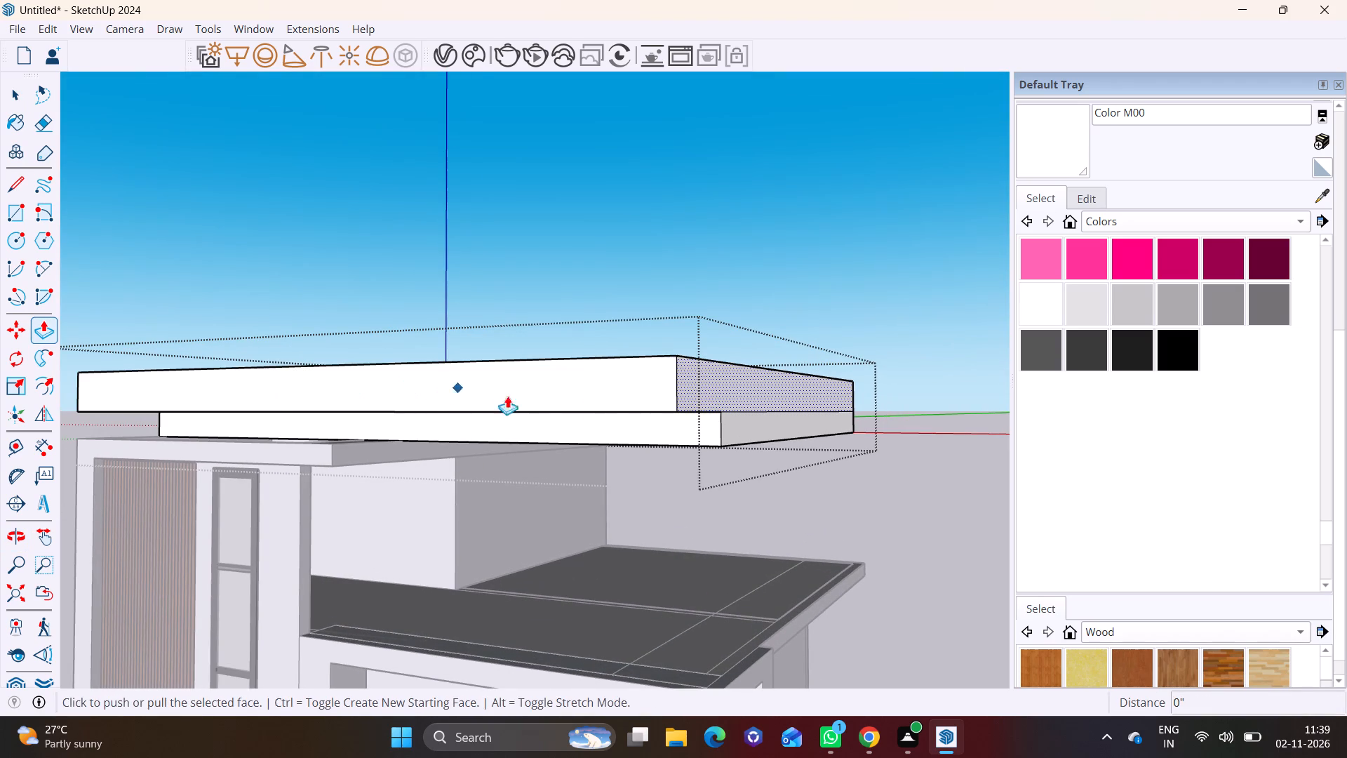
{"action": "left_click", "coordinate": [709, 376]}
{"action": "left_click", "coordinate": [770, 384]}
Push the upper layer's side face back in line with the outer corner of the terrace frame below.
{"action": "middle_click_drag", "start_coordinate": [648, 456], "coordinate": [763, 457]}
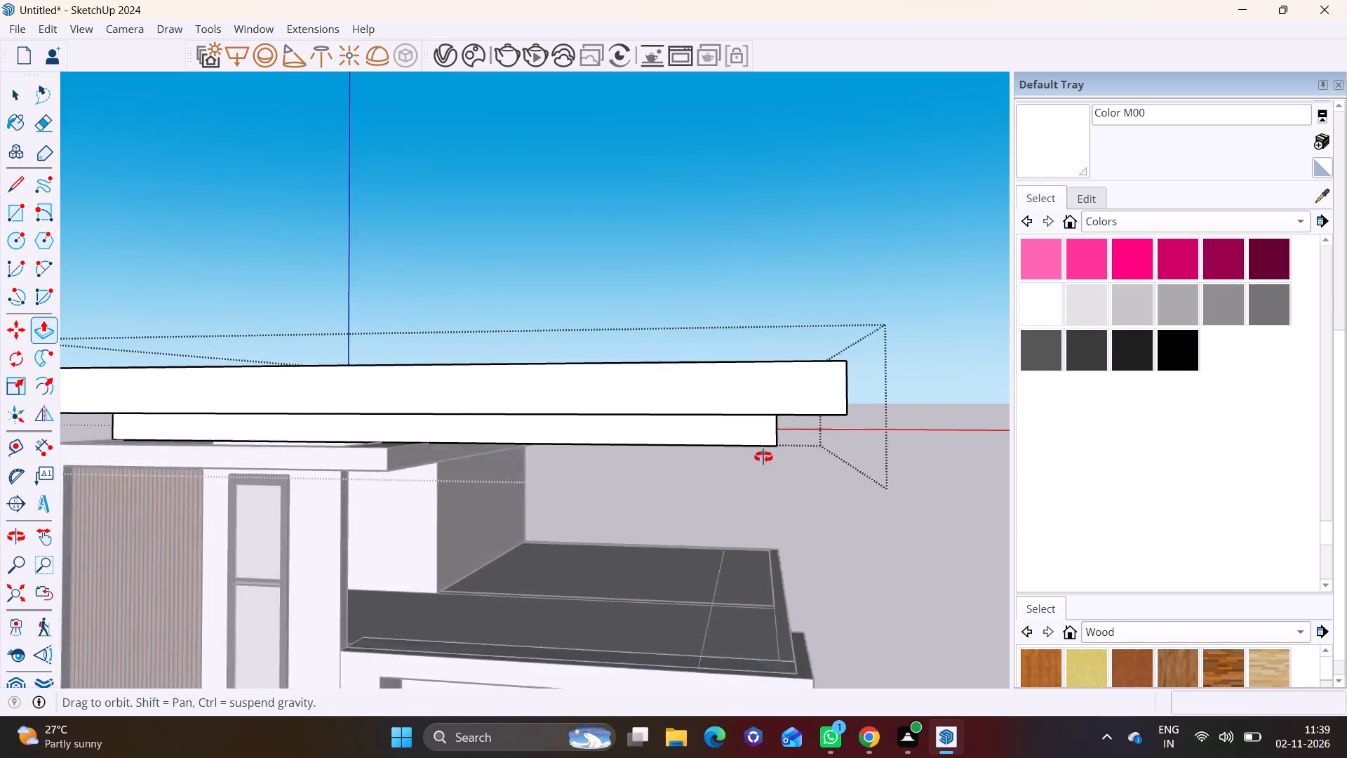
{"action": "middle_click_drag", "start_coordinate": [763, 457], "coordinate": [795, 381]}
{"action": "scroll", "coordinate": [791, 379], "scroll_direction": "down", "scroll_amount": 4}
{"action": "middle_click_drag", "start_coordinate": [786, 425], "coordinate": [767, 421]}
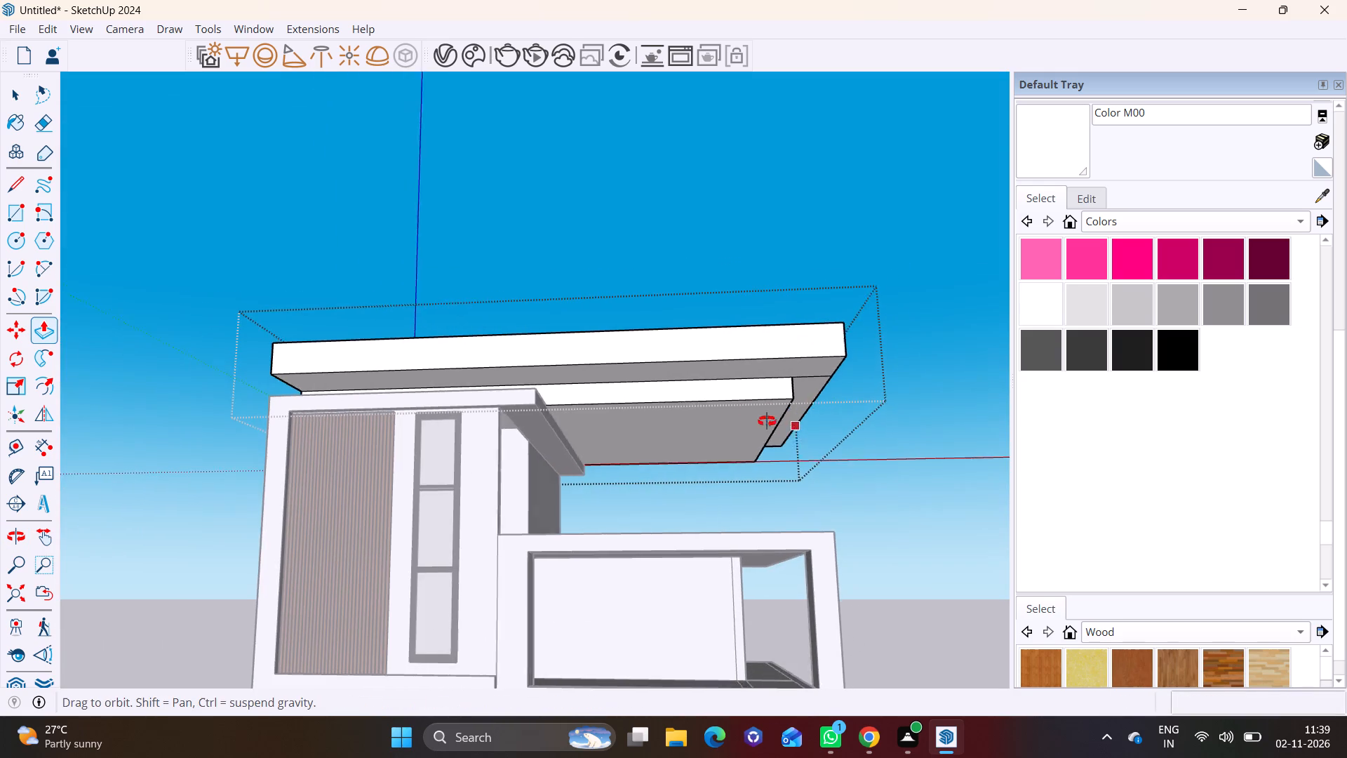
{"action": "middle_click_drag", "start_coordinate": [767, 421], "coordinate": [642, 464]}
{"action": "left_click", "coordinate": [848, 358]}
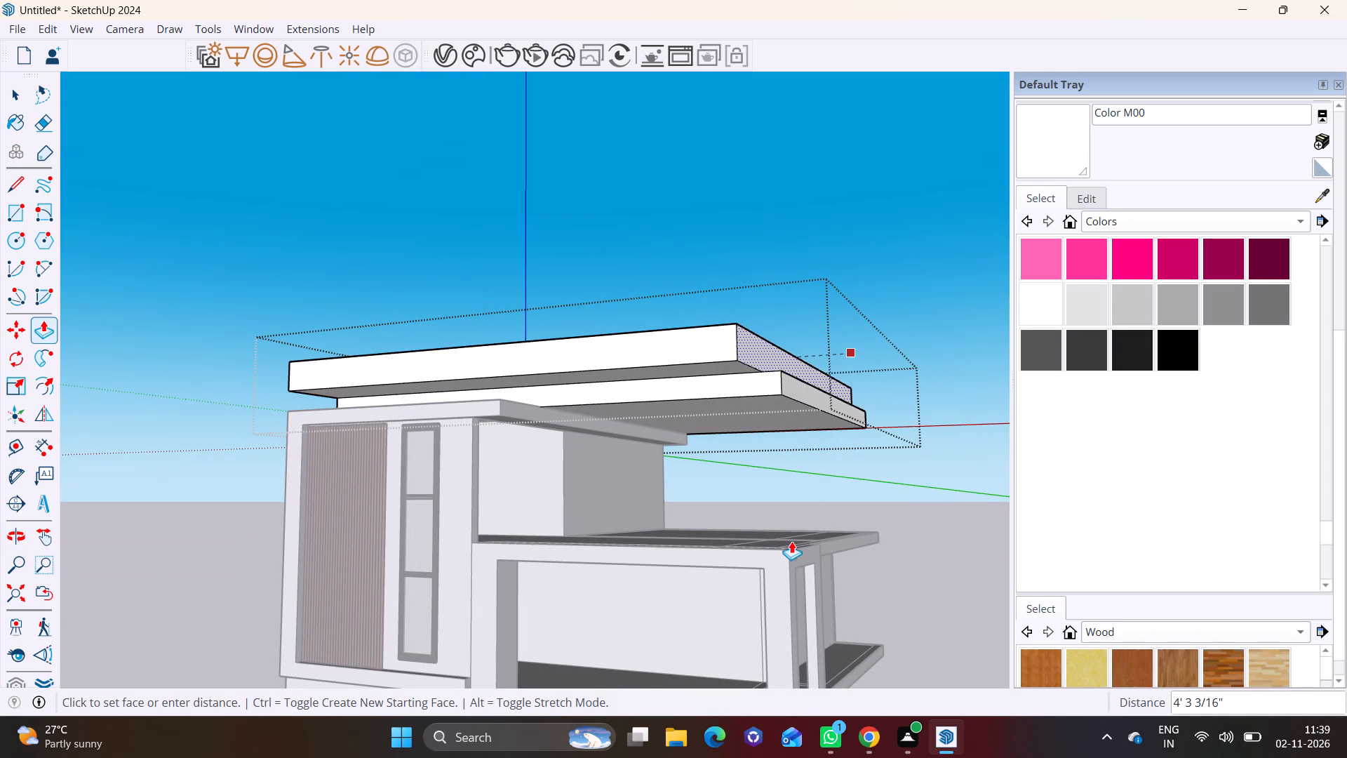
{"action": "left_click", "coordinate": [791, 552]}
{"action": "key", "text": "space"}
{"action": "left_click", "coordinate": [923, 510]}
{"action": "middle_click_drag", "start_coordinate": [873, 502], "coordinate": [906, 500]}
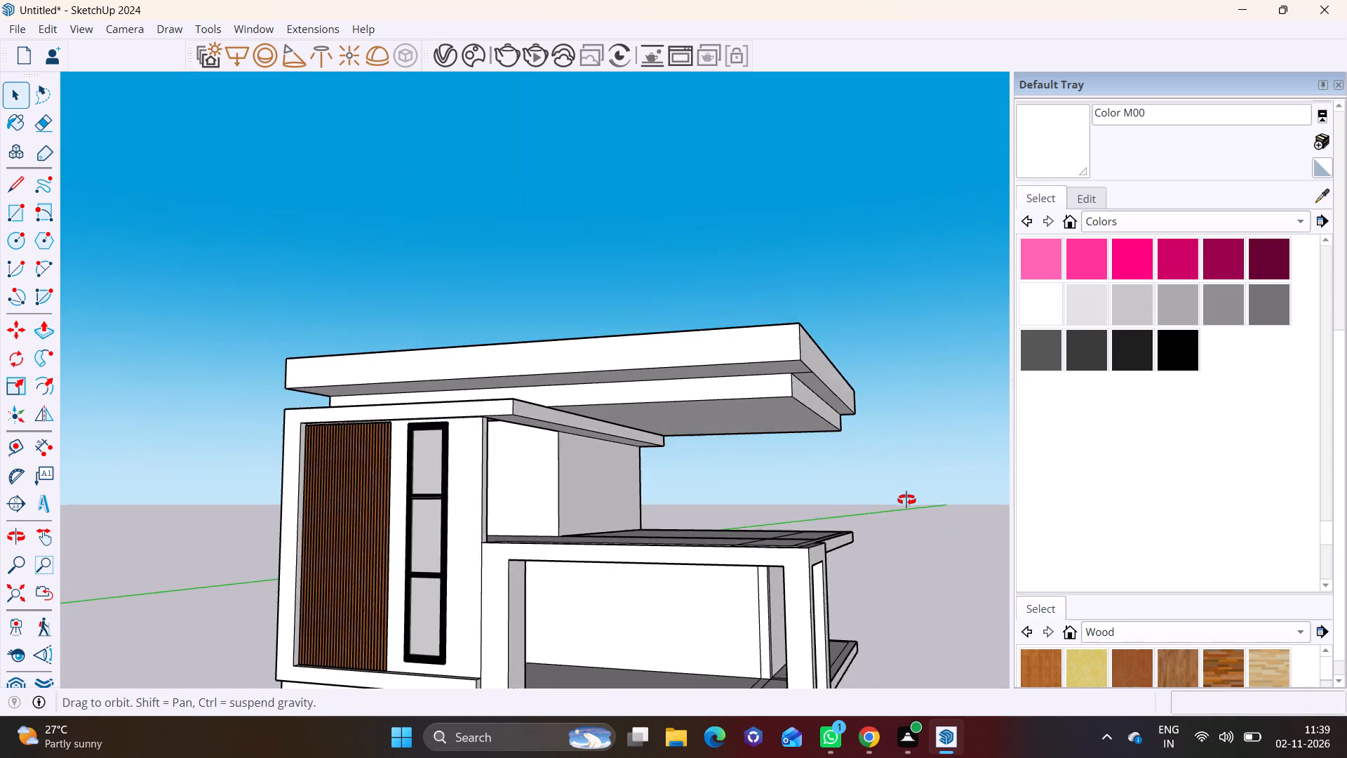
Inside the slab group, push the upper layer's top face down slightly to thin that layer.
{"action": "middle_click_drag", "start_coordinate": [906, 500], "coordinate": [671, 557]}
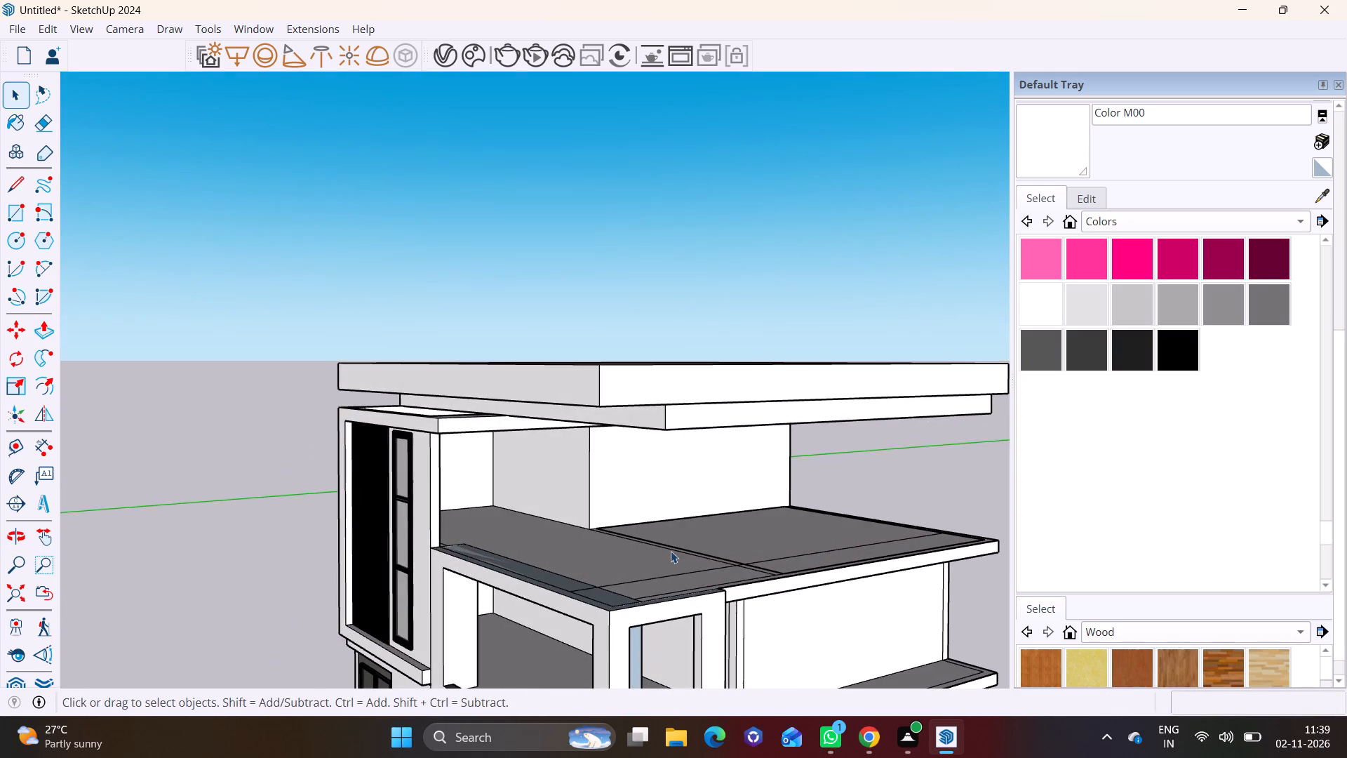
{"action": "scroll", "coordinate": [673, 547], "scroll_direction": "down", "scroll_amount": 4}
{"action": "middle_click_drag", "start_coordinate": [702, 512], "coordinate": [867, 592]}
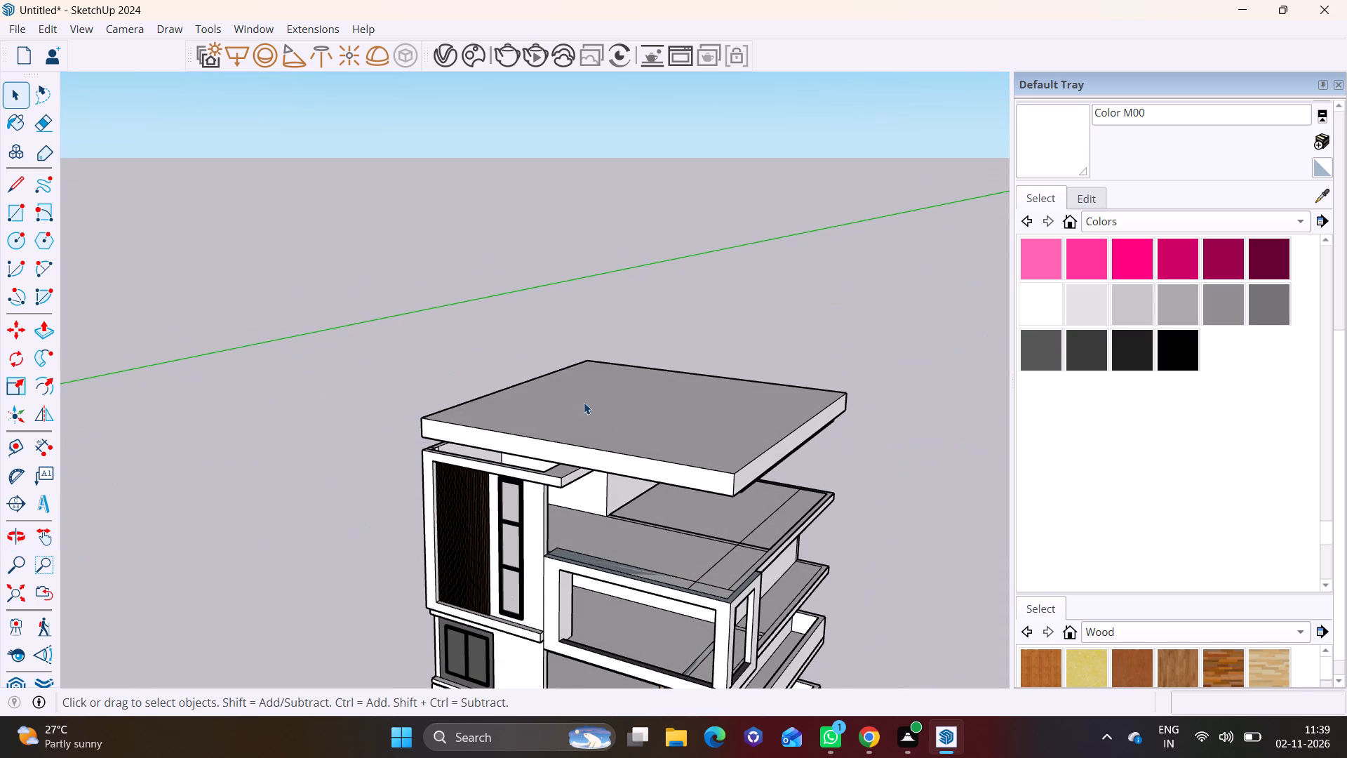
{"action": "left_click", "coordinate": [624, 417]}
{"action": "triple_click", "coordinate": [603, 425]}
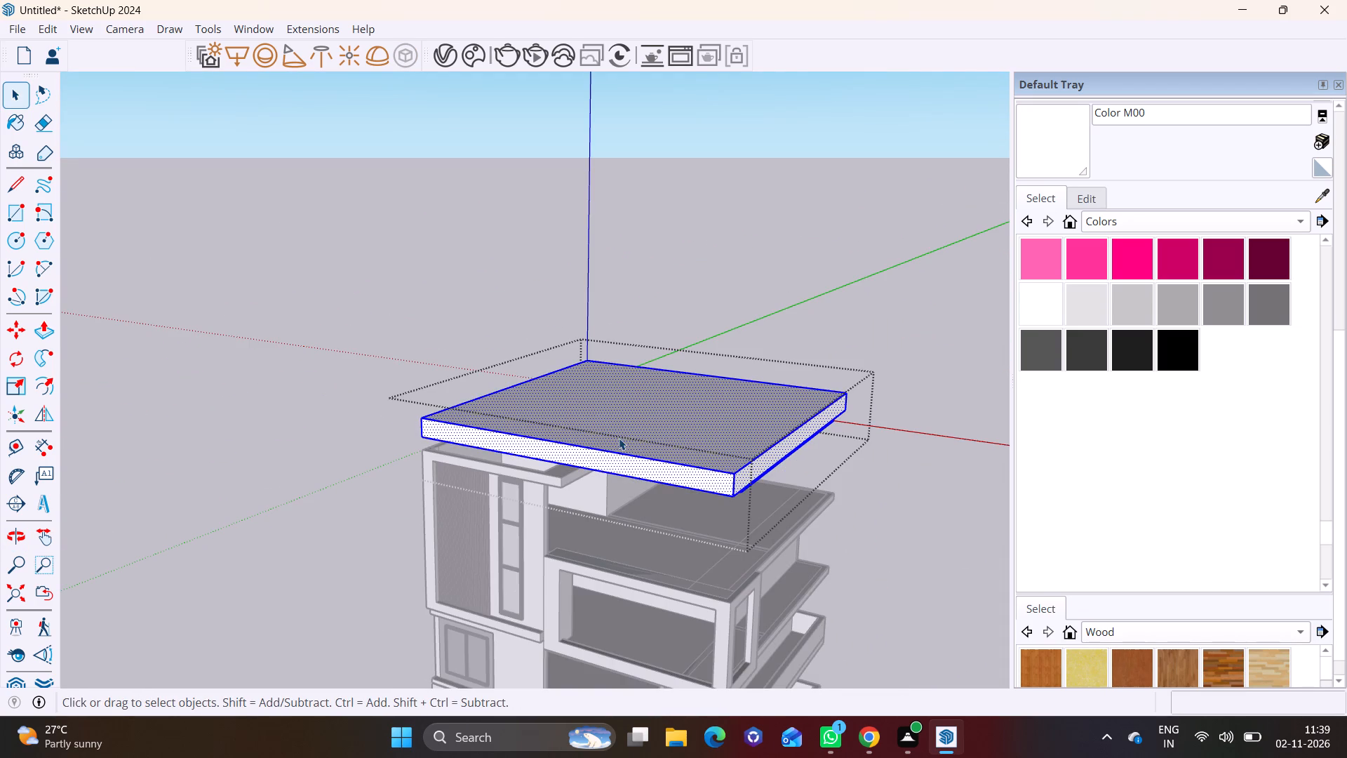
{"action": "left_click", "coordinate": [619, 438]}
{"action": "left_click", "coordinate": [55, 333]}
{"action": "left_click", "coordinate": [622, 393]}
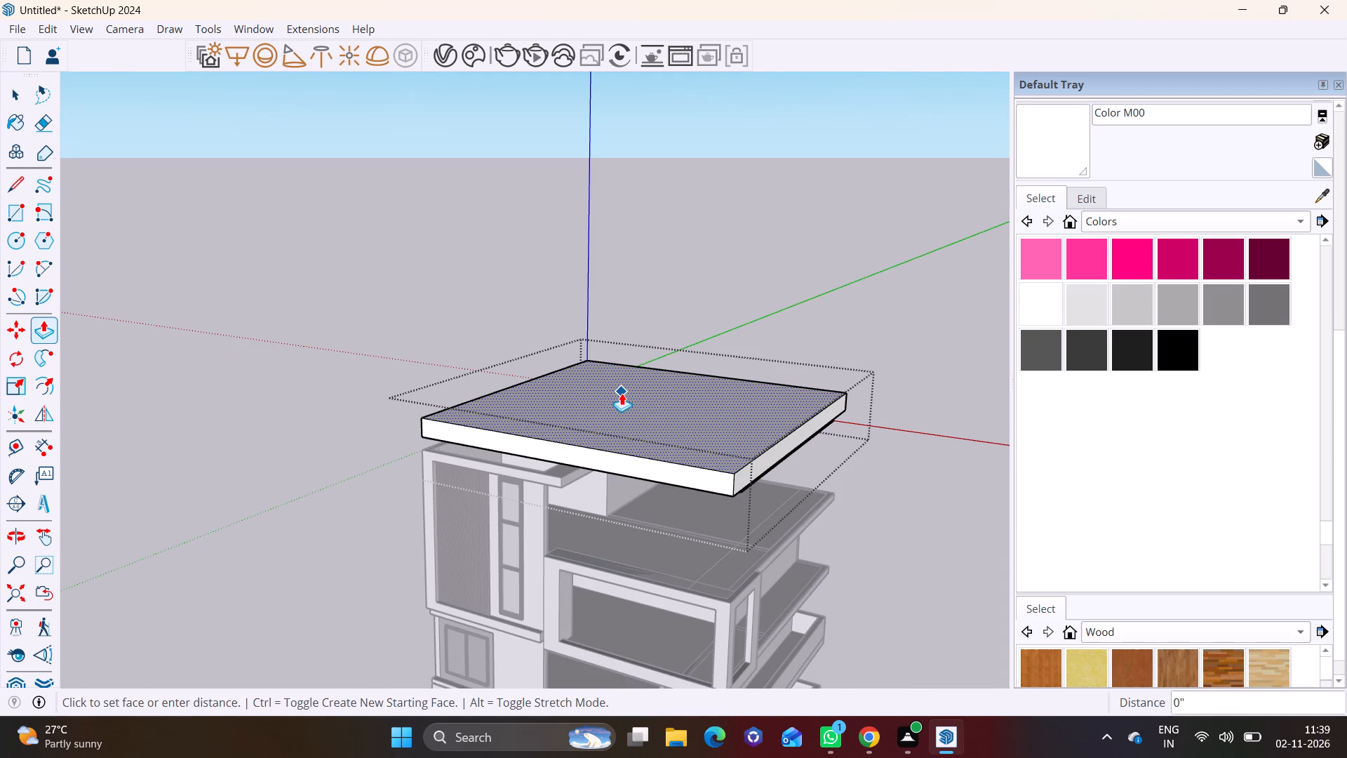
{"action": "left_click", "coordinate": [622, 399]}
{"action": "key", "text": "space"}
{"action": "left_click", "coordinate": [375, 384]}
Extend the end face of the roof band above the fluted facade block outward, so it projects over the terrace.
{"action": "middle_click_drag", "start_coordinate": [598, 500], "coordinate": [624, 451]}
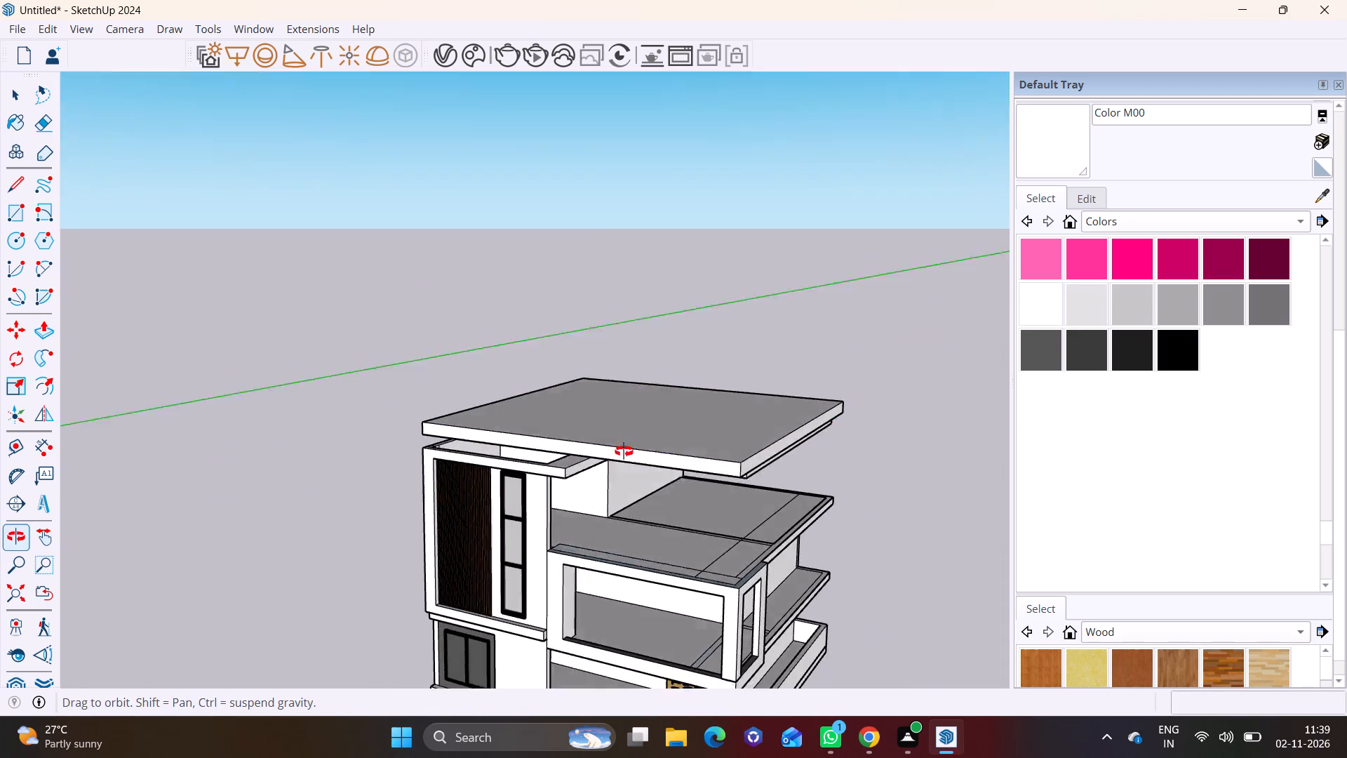
{"action": "middle_click_drag", "start_coordinate": [624, 451], "coordinate": [686, 404]}
{"action": "scroll", "coordinate": [763, 437], "scroll_direction": "up", "scroll_amount": 6}
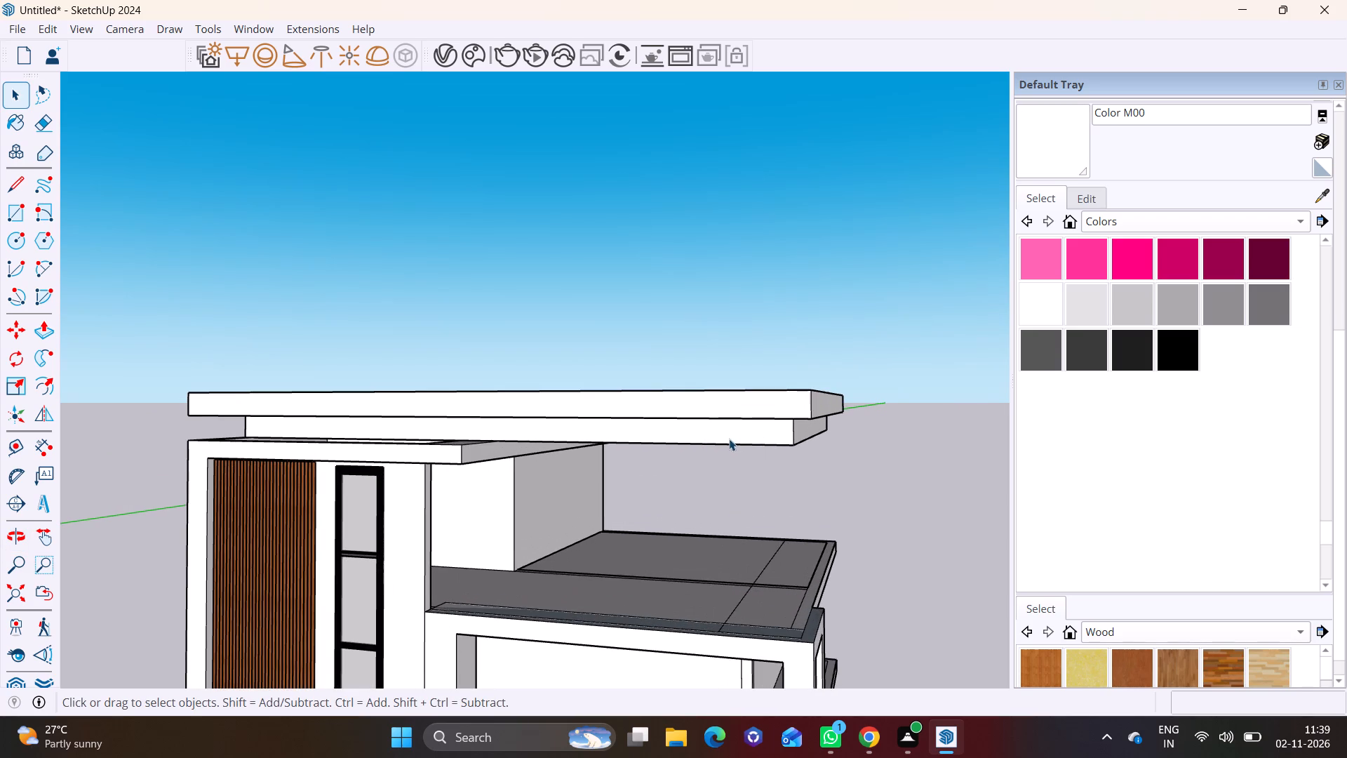
{"action": "middle_click_drag", "start_coordinate": [728, 435], "coordinate": [692, 399]}
{"action": "scroll", "coordinate": [591, 447], "scroll_direction": "up", "scroll_amount": 1}
{"action": "middle_click_drag", "start_coordinate": [576, 441], "coordinate": [676, 376]}
{"action": "scroll", "coordinate": [584, 430], "scroll_direction": "down", "scroll_amount": 3}
{"action": "left_click", "coordinate": [547, 435]}
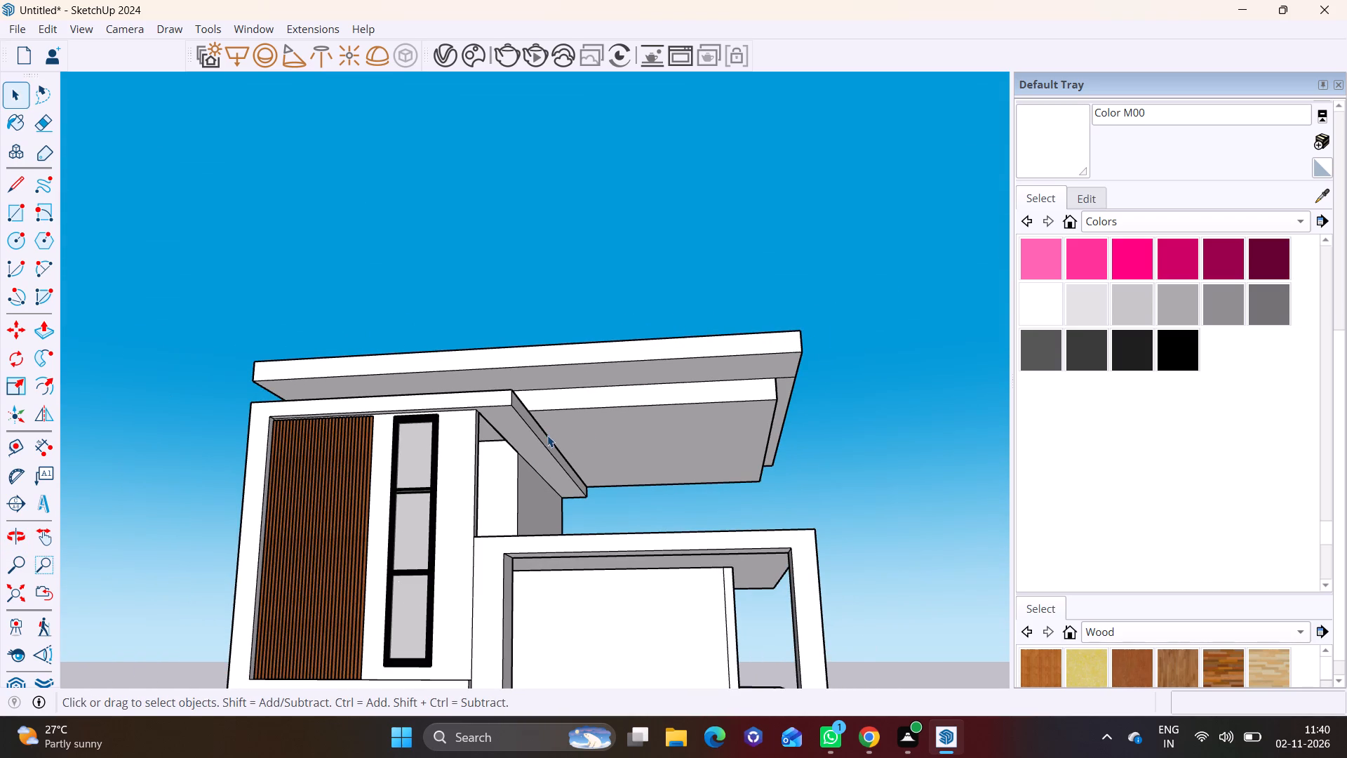
{"action": "scroll", "coordinate": [547, 435], "scroll_direction": "up", "scroll_amount": 6}
{"action": "left_click", "coordinate": [537, 433]}
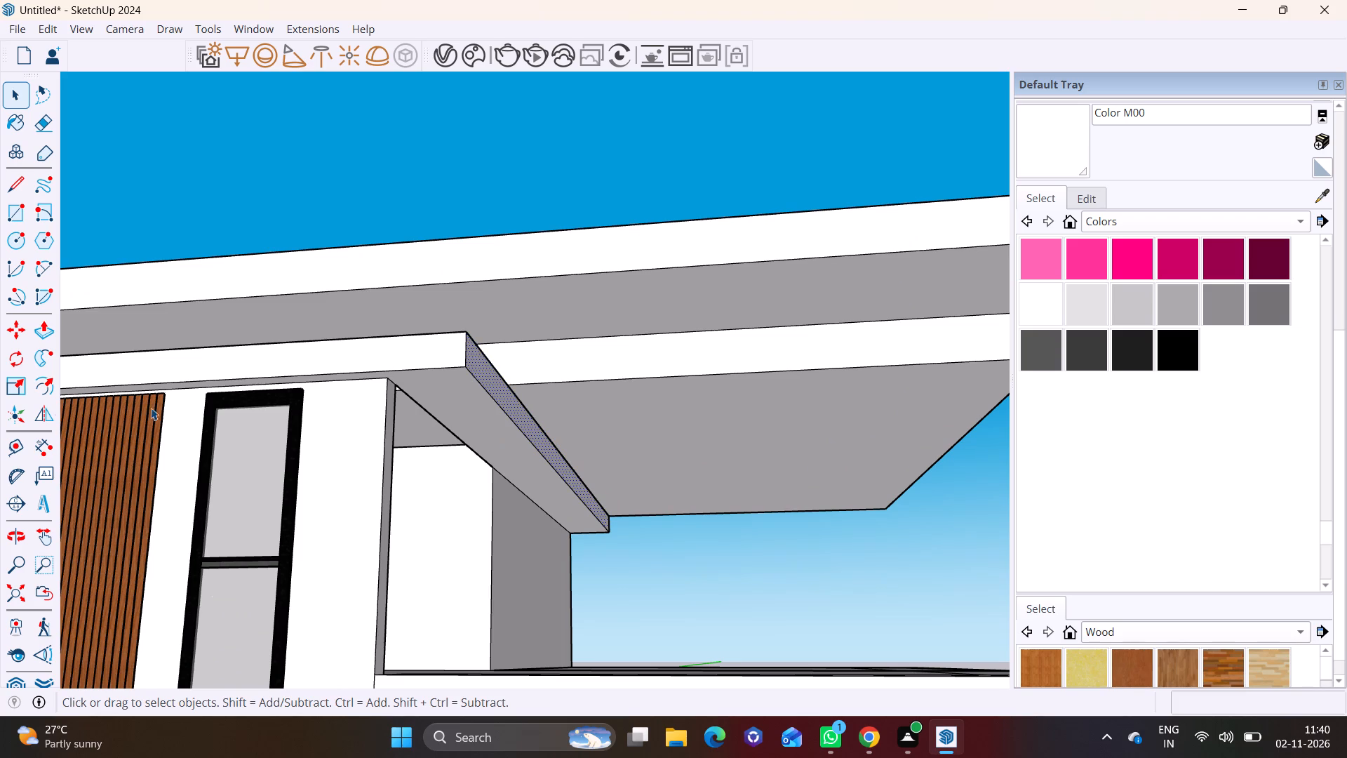
{"action": "left_click", "coordinate": [36, 334]}
{"action": "left_click", "coordinate": [516, 406]}
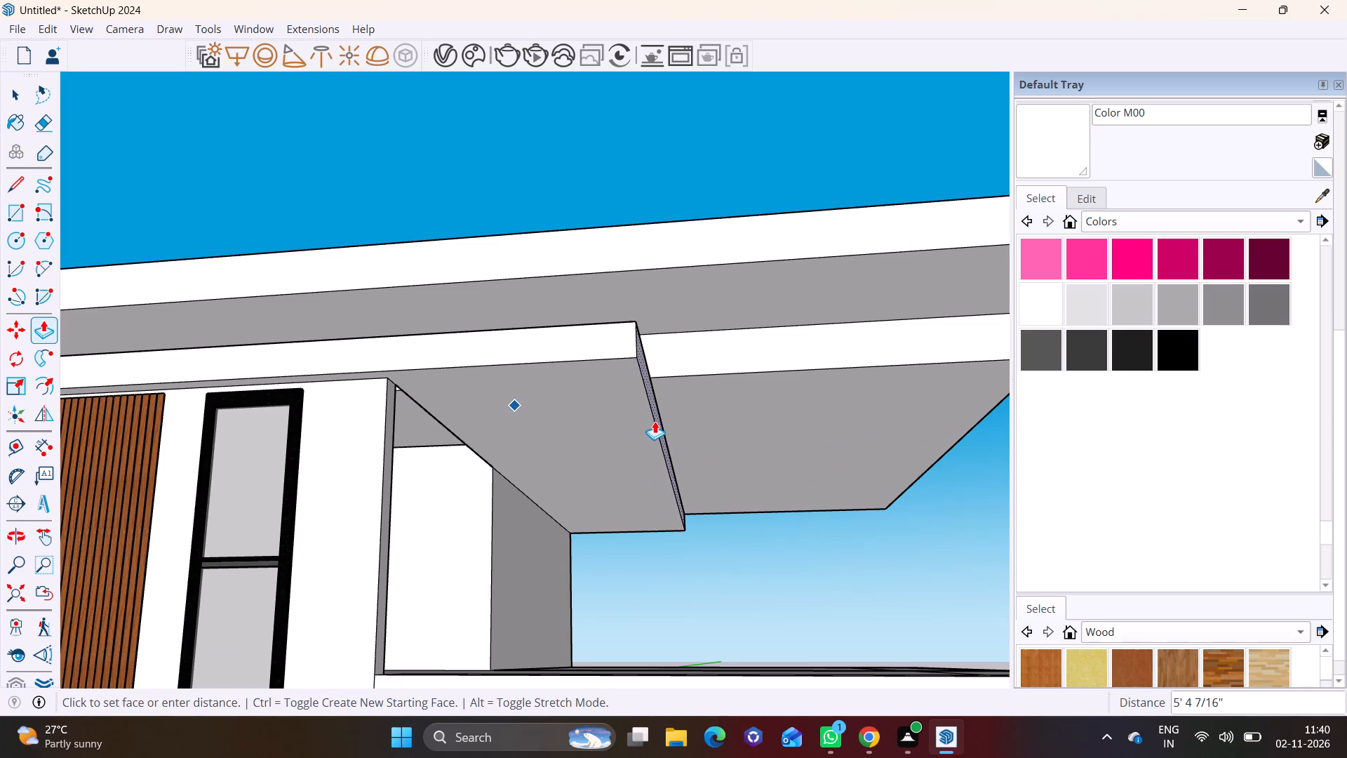
{"action": "left_click", "coordinate": [689, 425]}
{"action": "key", "text": "space"}
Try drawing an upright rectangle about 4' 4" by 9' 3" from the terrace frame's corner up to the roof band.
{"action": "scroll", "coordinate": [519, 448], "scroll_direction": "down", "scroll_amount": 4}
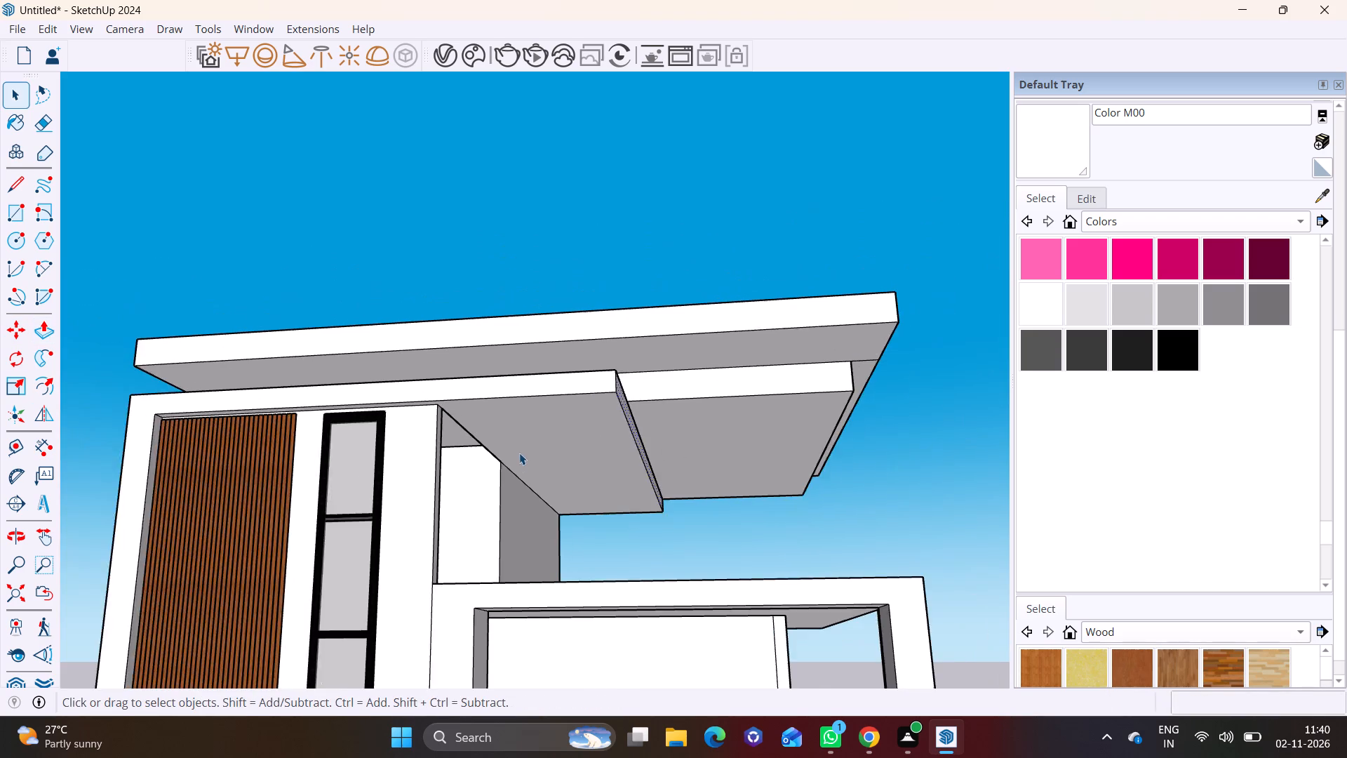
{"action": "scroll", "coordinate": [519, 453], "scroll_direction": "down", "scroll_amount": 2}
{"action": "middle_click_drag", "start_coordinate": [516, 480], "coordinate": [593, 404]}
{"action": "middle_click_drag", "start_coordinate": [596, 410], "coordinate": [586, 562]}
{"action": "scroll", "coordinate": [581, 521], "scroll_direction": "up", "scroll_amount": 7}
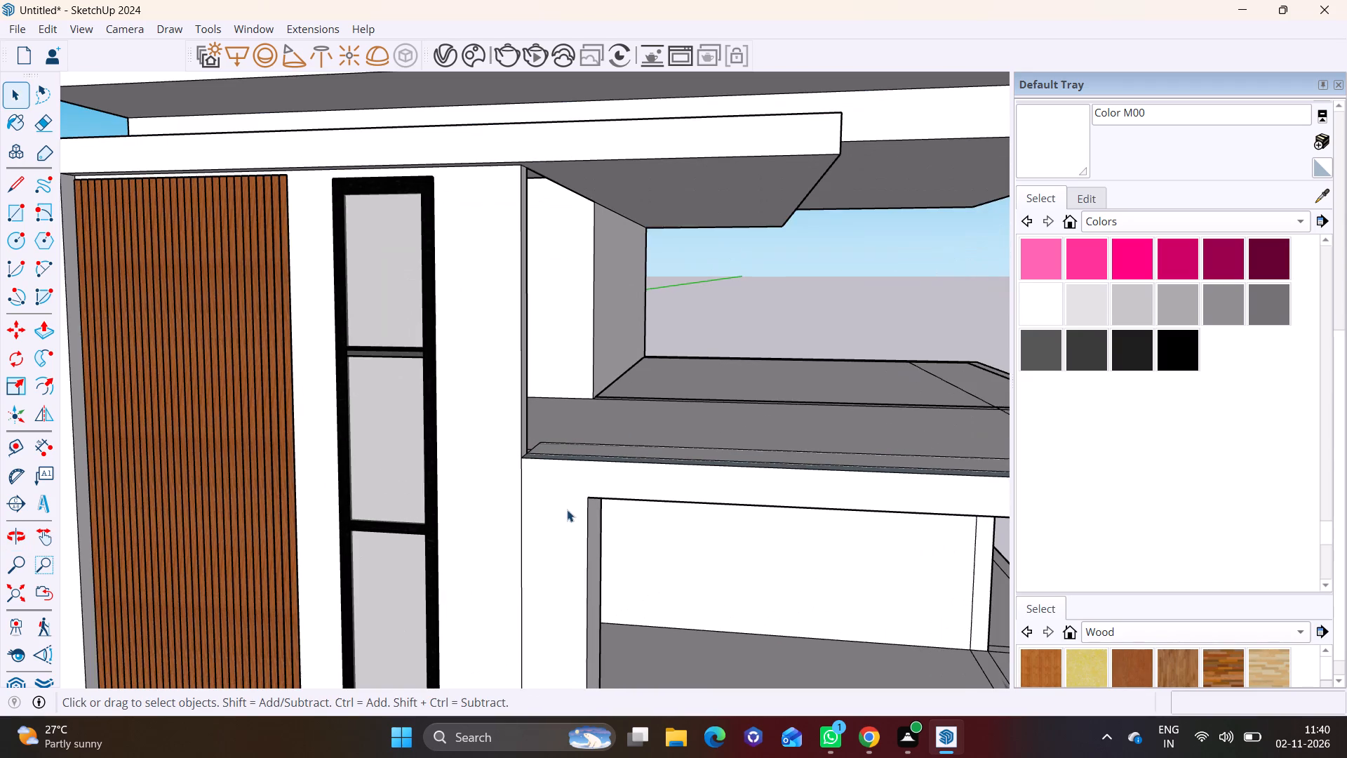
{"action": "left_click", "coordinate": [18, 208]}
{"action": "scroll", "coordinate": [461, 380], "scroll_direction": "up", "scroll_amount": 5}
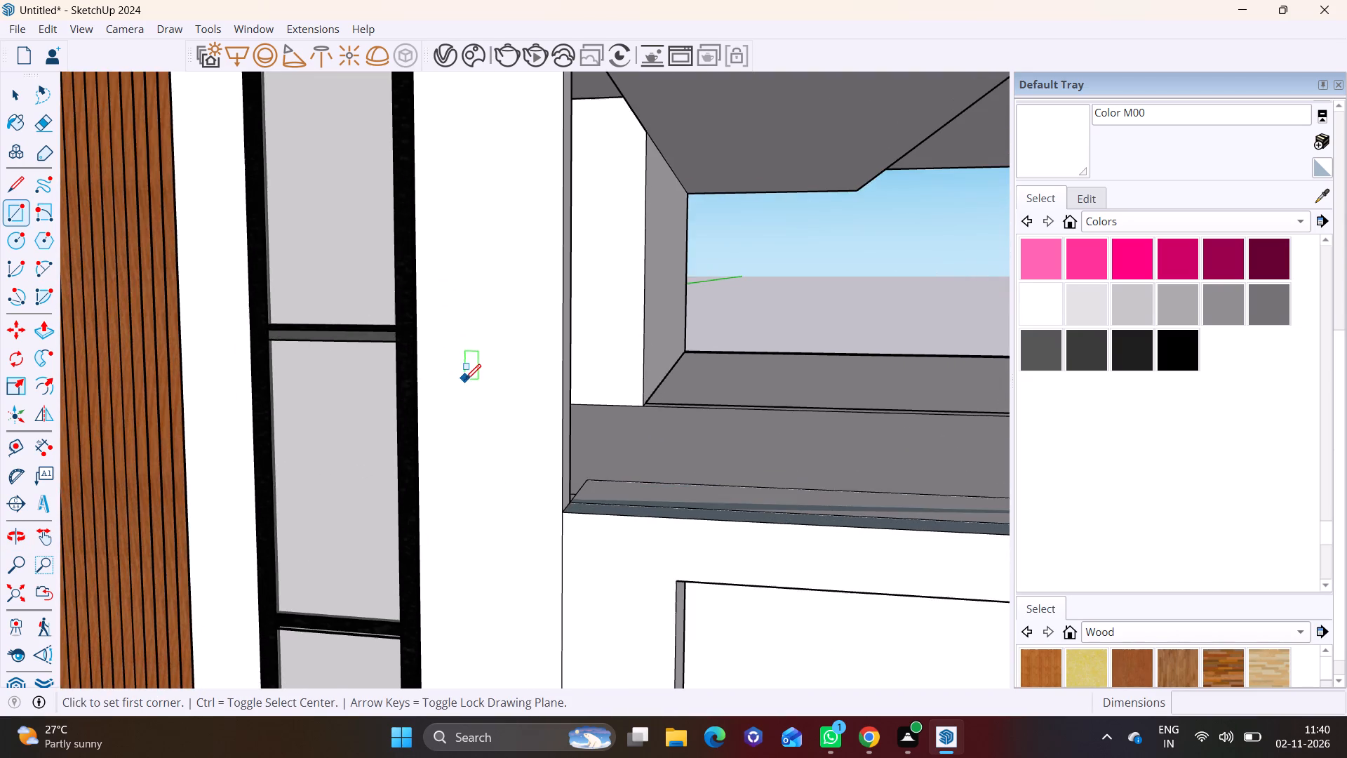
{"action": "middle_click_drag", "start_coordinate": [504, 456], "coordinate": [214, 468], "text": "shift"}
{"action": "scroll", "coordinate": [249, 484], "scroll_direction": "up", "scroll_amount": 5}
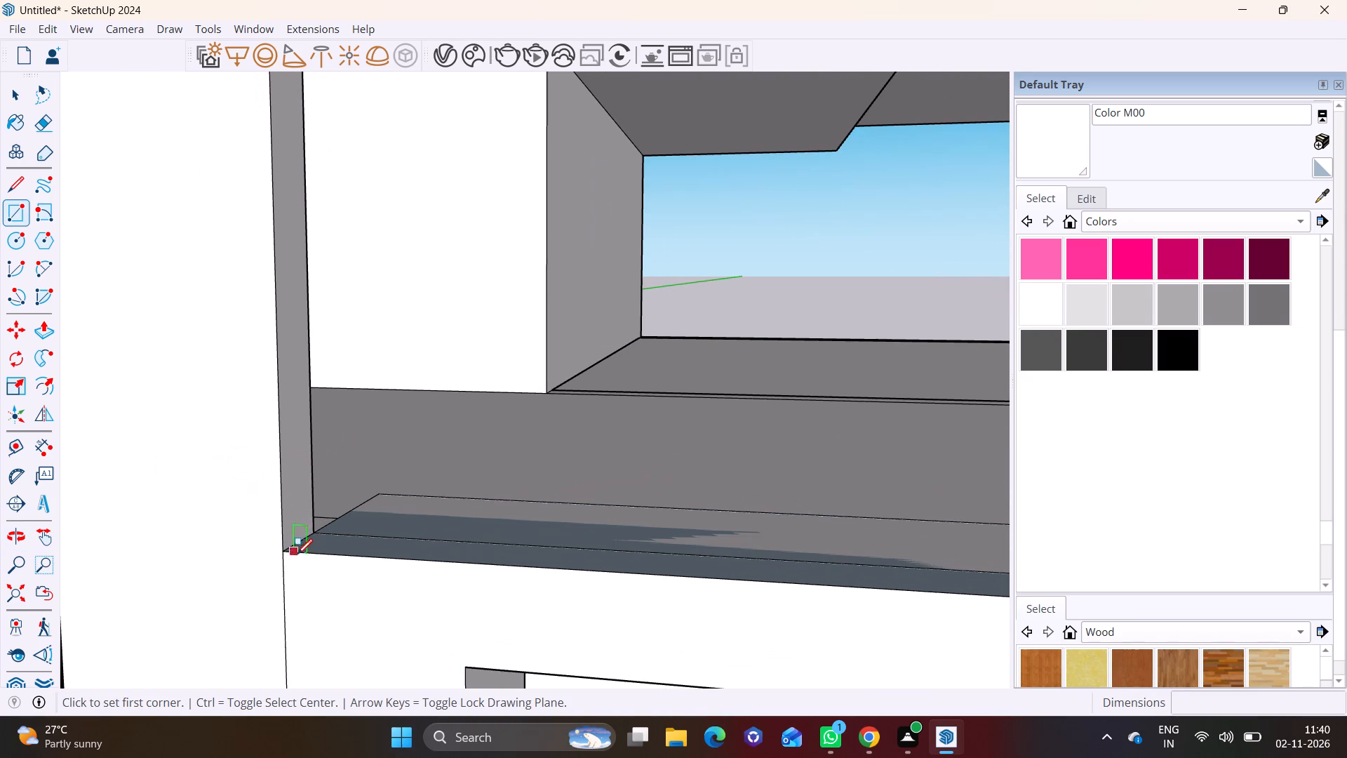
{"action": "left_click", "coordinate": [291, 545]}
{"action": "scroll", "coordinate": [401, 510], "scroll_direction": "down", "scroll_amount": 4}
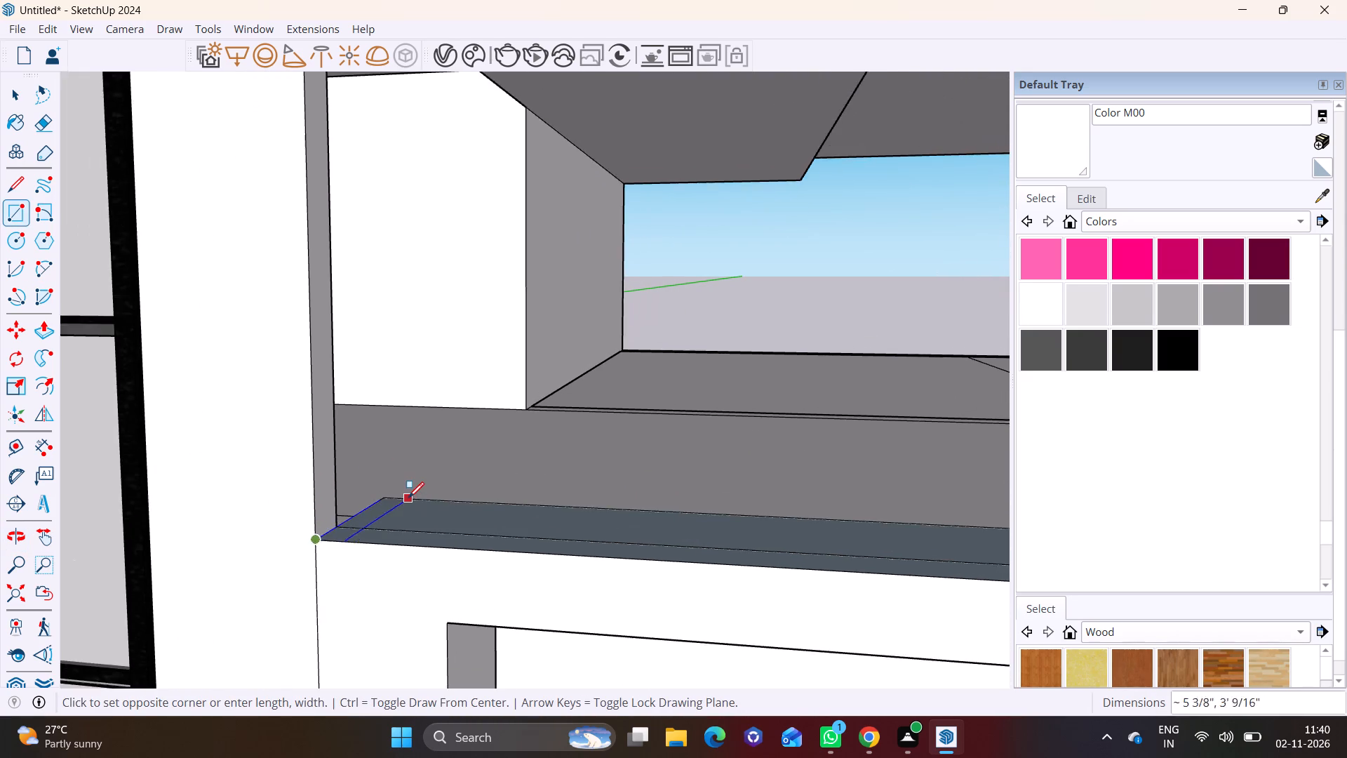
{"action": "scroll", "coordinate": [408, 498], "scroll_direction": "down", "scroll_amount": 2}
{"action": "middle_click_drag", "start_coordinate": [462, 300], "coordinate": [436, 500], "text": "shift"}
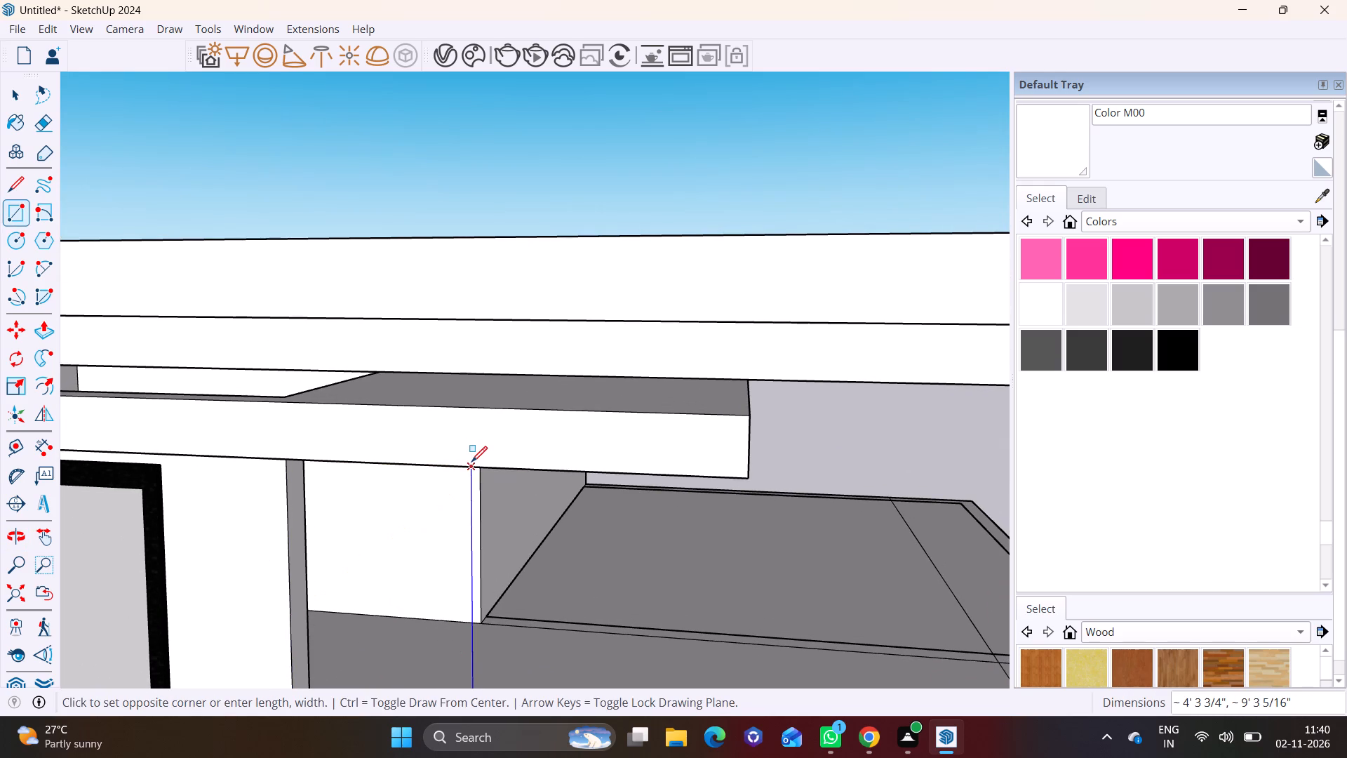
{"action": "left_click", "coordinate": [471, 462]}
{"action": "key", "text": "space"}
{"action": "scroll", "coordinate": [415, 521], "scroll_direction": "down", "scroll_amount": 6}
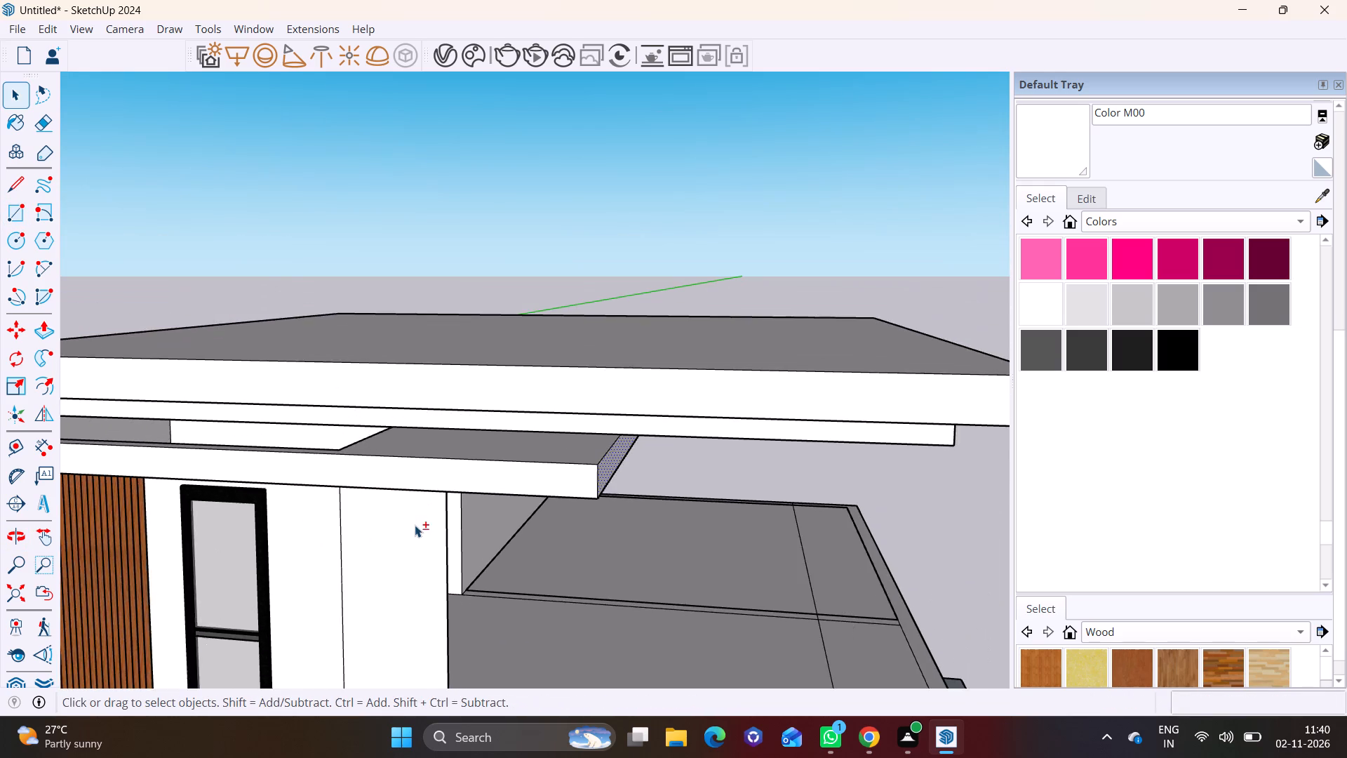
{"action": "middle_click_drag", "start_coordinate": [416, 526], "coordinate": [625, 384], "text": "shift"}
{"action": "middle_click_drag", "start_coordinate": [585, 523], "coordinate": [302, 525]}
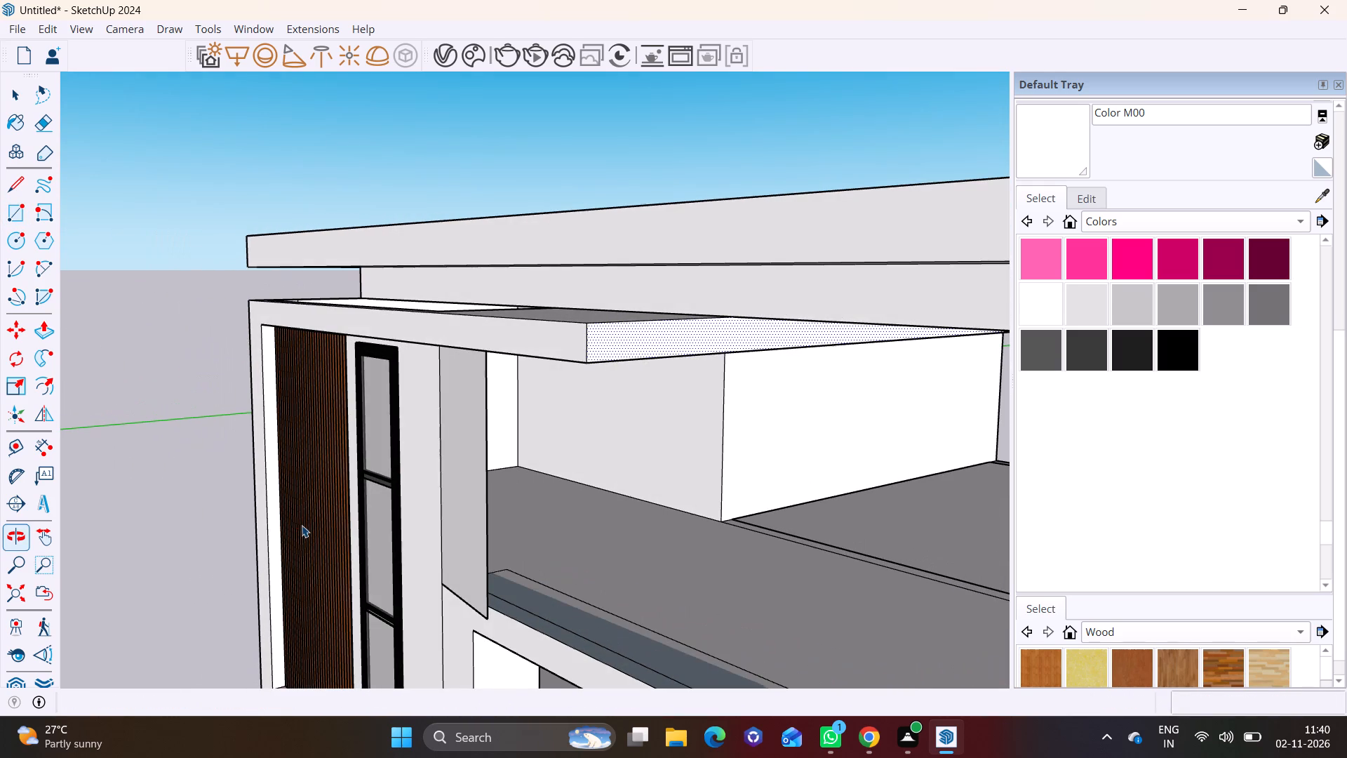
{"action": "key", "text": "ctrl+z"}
Draw an upright rectangle about 5' 9" by 9' 3" from the facade block's upper corner down to the terrace frame's front edge.
{"action": "middle_click_drag", "start_coordinate": [357, 542], "coordinate": [474, 545]}
{"action": "left_click", "coordinate": [14, 211]}
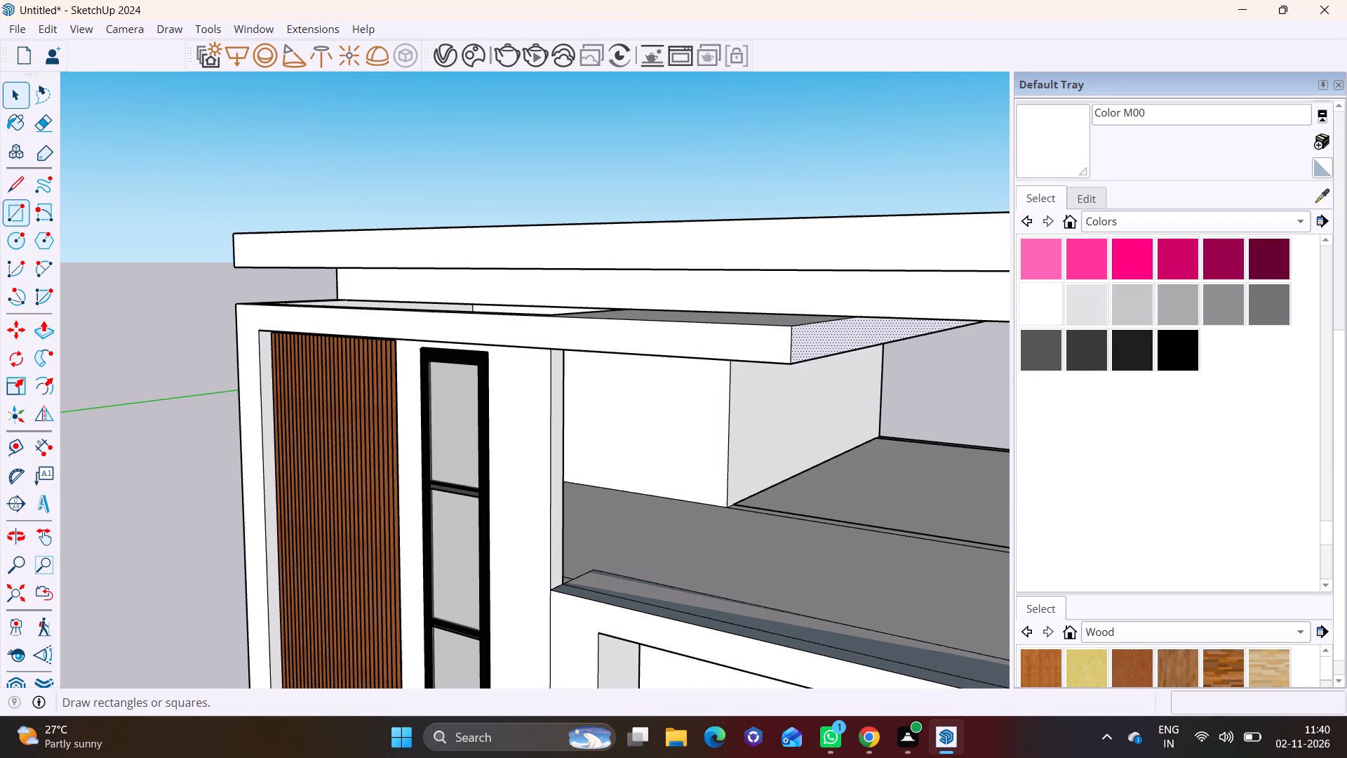
{"action": "middle_click_drag", "start_coordinate": [591, 547], "coordinate": [453, 451], "text": "shift"}
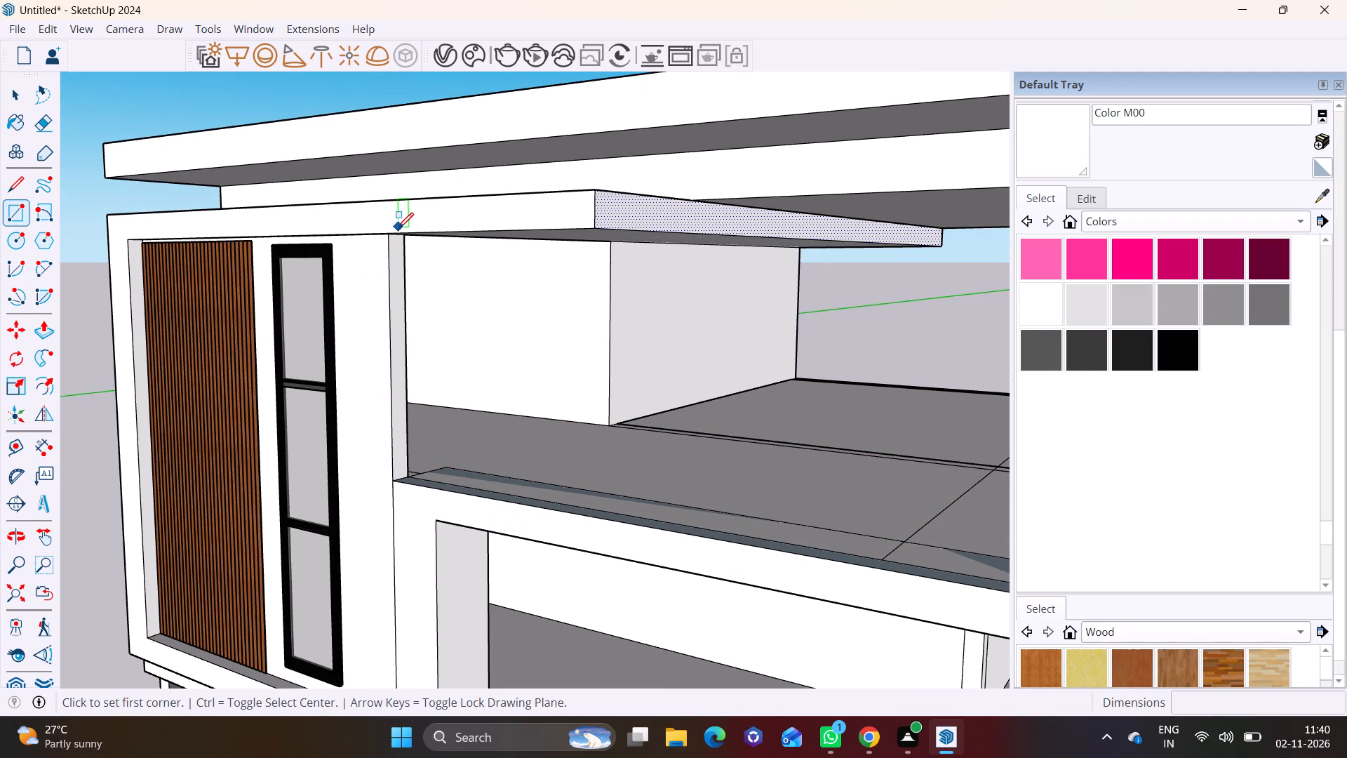
{"action": "scroll", "coordinate": [391, 233], "scroll_direction": "up", "scroll_amount": 3}
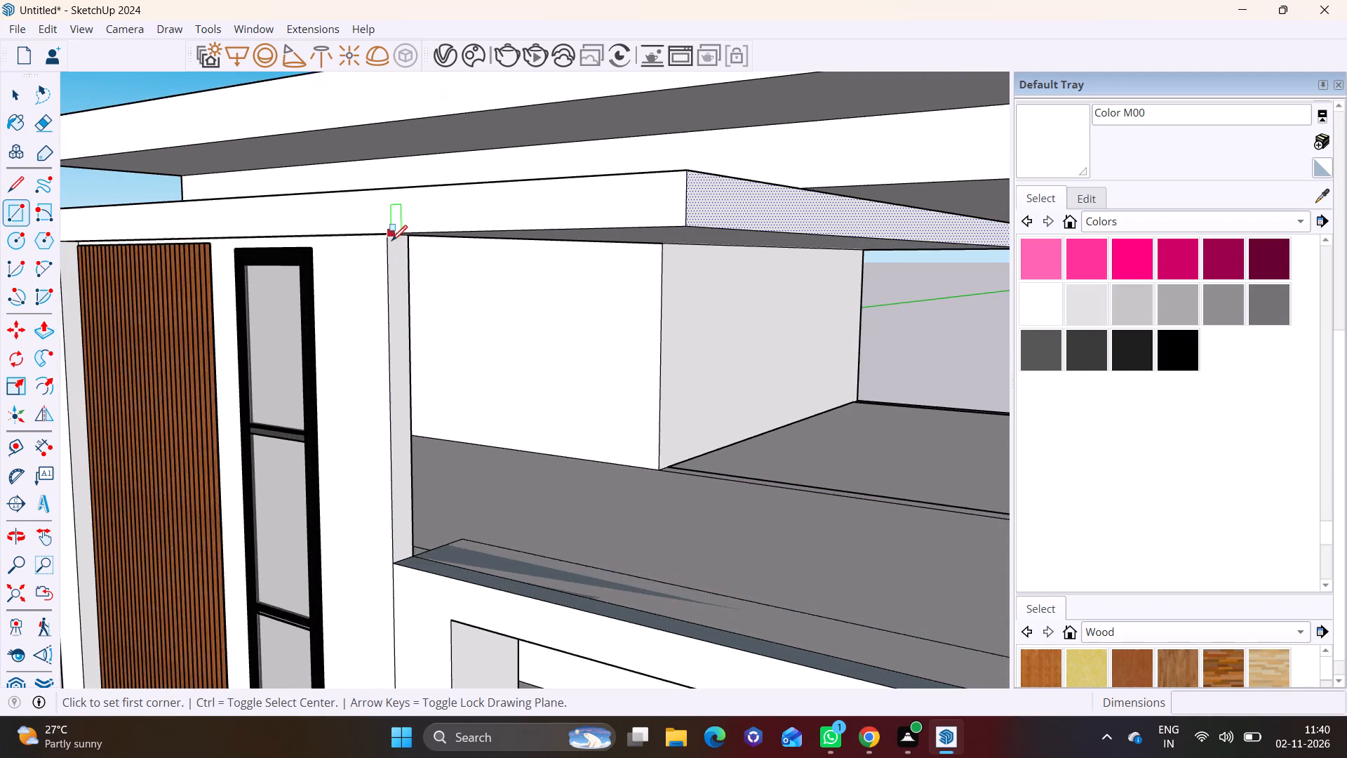
{"action": "scroll", "coordinate": [391, 241], "scroll_direction": "up", "scroll_amount": 4}
{"action": "middle_click_drag", "start_coordinate": [417, 206], "coordinate": [446, 147]}
{"action": "scroll", "coordinate": [431, 189], "scroll_direction": "up", "scroll_amount": 3}
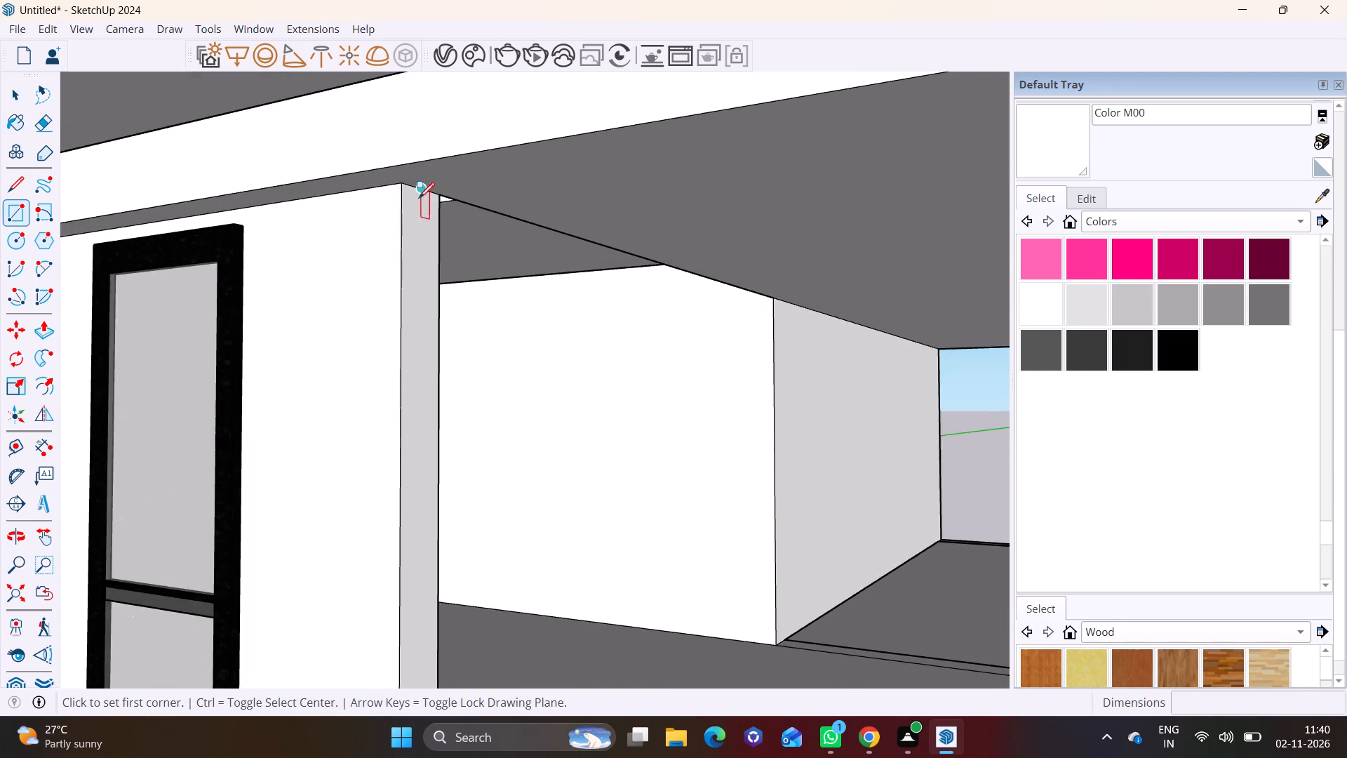
{"action": "scroll", "coordinate": [419, 198], "scroll_direction": "up", "scroll_amount": 3}
{"action": "left_click", "coordinate": [399, 173]}
{"action": "scroll", "coordinate": [498, 554], "scroll_direction": "down", "scroll_amount": 6}
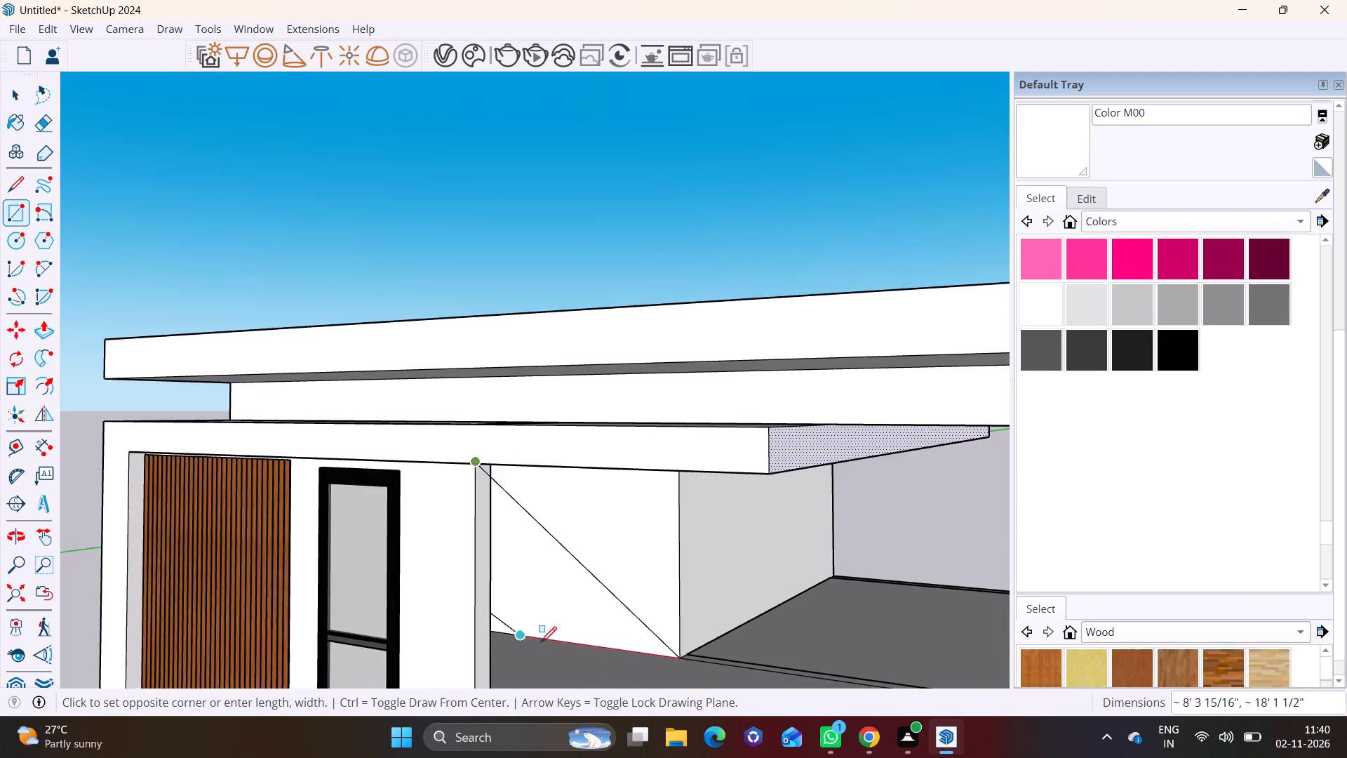
{"action": "scroll", "coordinate": [554, 655], "scroll_direction": "down", "scroll_amount": 2}
{"action": "middle_click_drag", "start_coordinate": [570, 681], "coordinate": [569, 497]}
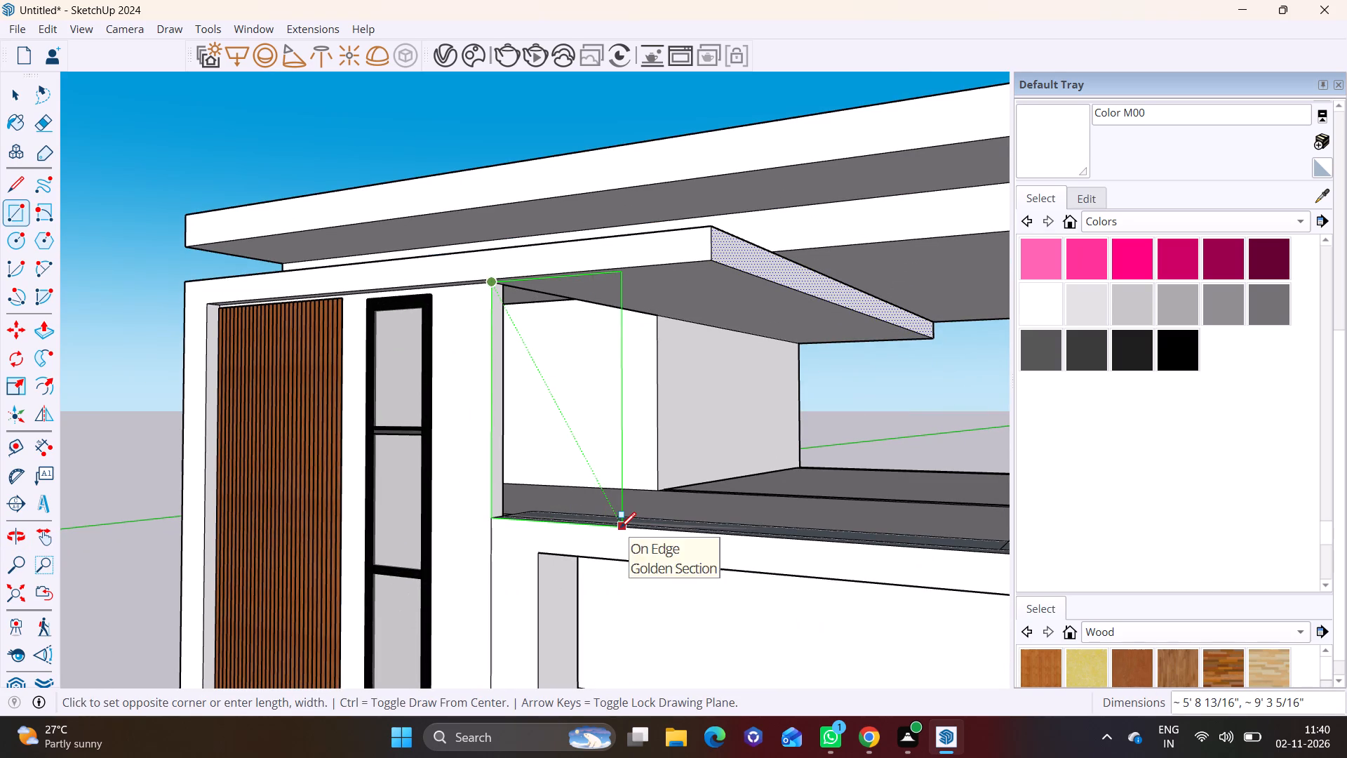
{"action": "left_click", "coordinate": [626, 526]}
{"action": "key", "text": "space"}
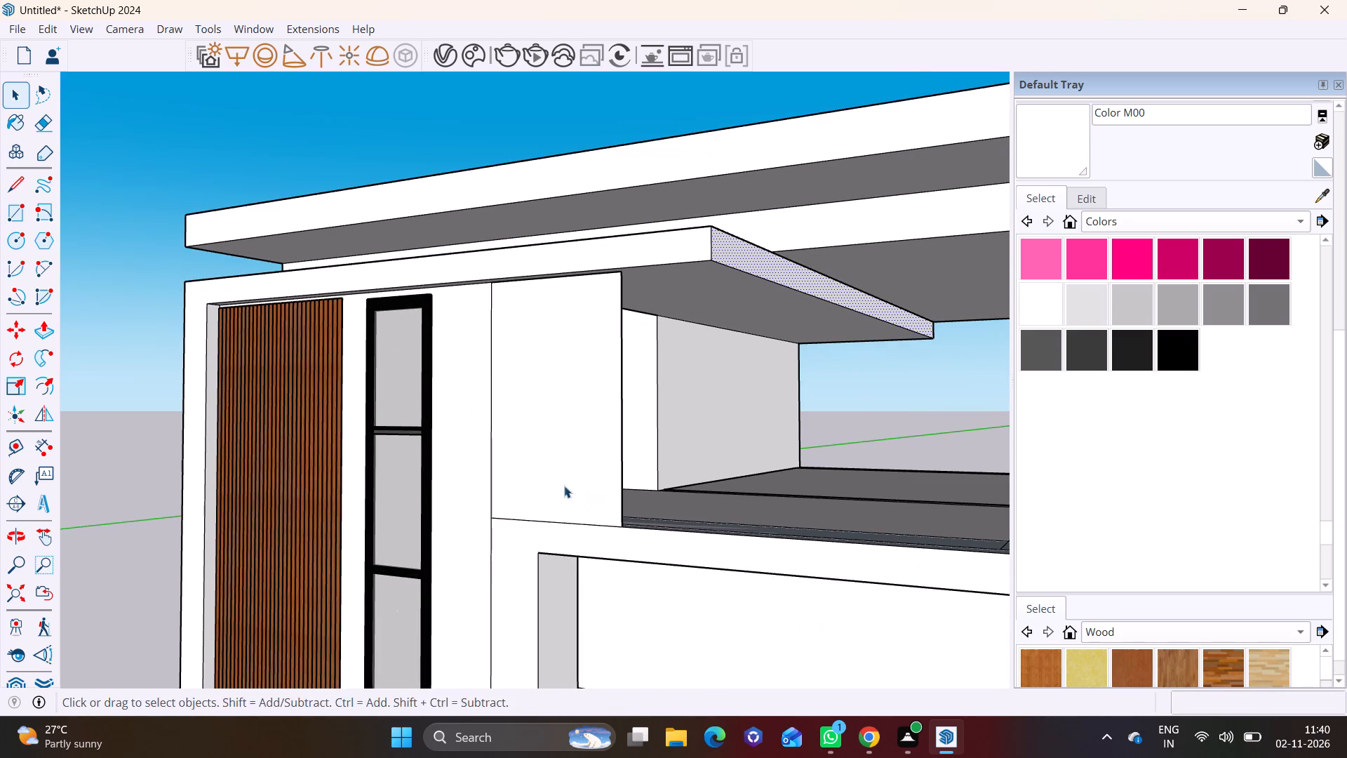
Push the new wall rectangle back 5 3/16" to give the panel depth.
{"action": "middle_click_drag", "start_coordinate": [564, 486], "coordinate": [148, 520]}
{"action": "key", "text": "space"}
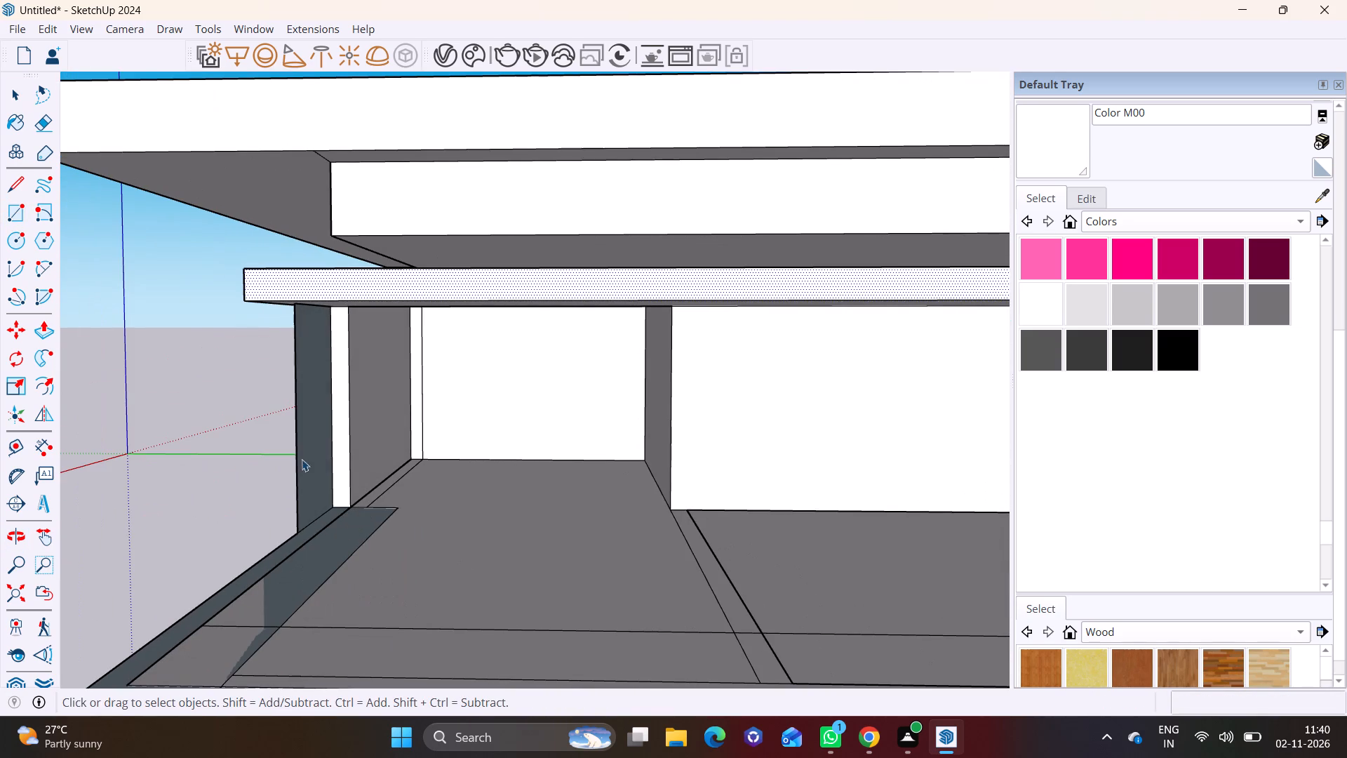
{"action": "left_click", "coordinate": [314, 445]}
{"action": "left_click", "coordinate": [48, 333]}
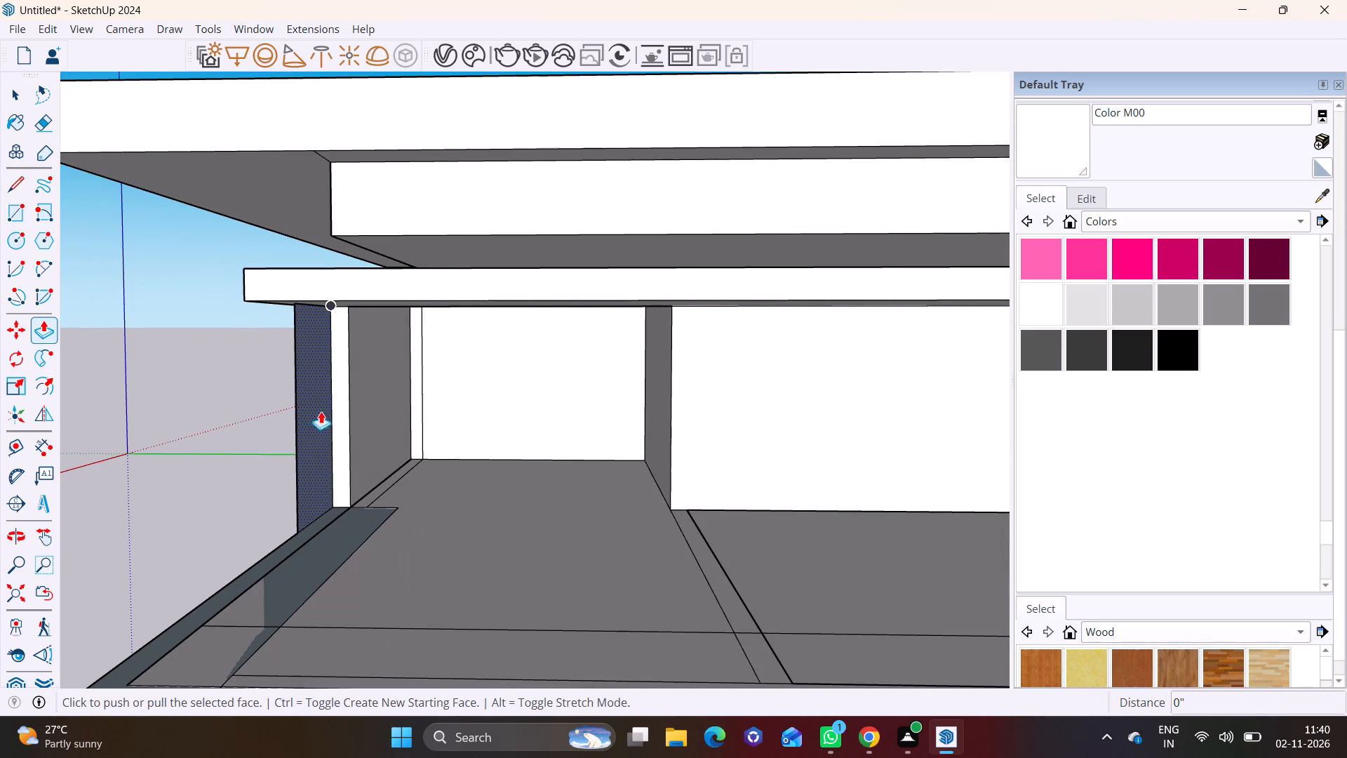
{"action": "left_click", "coordinate": [320, 409]}
{"action": "left_click", "coordinate": [341, 412]}
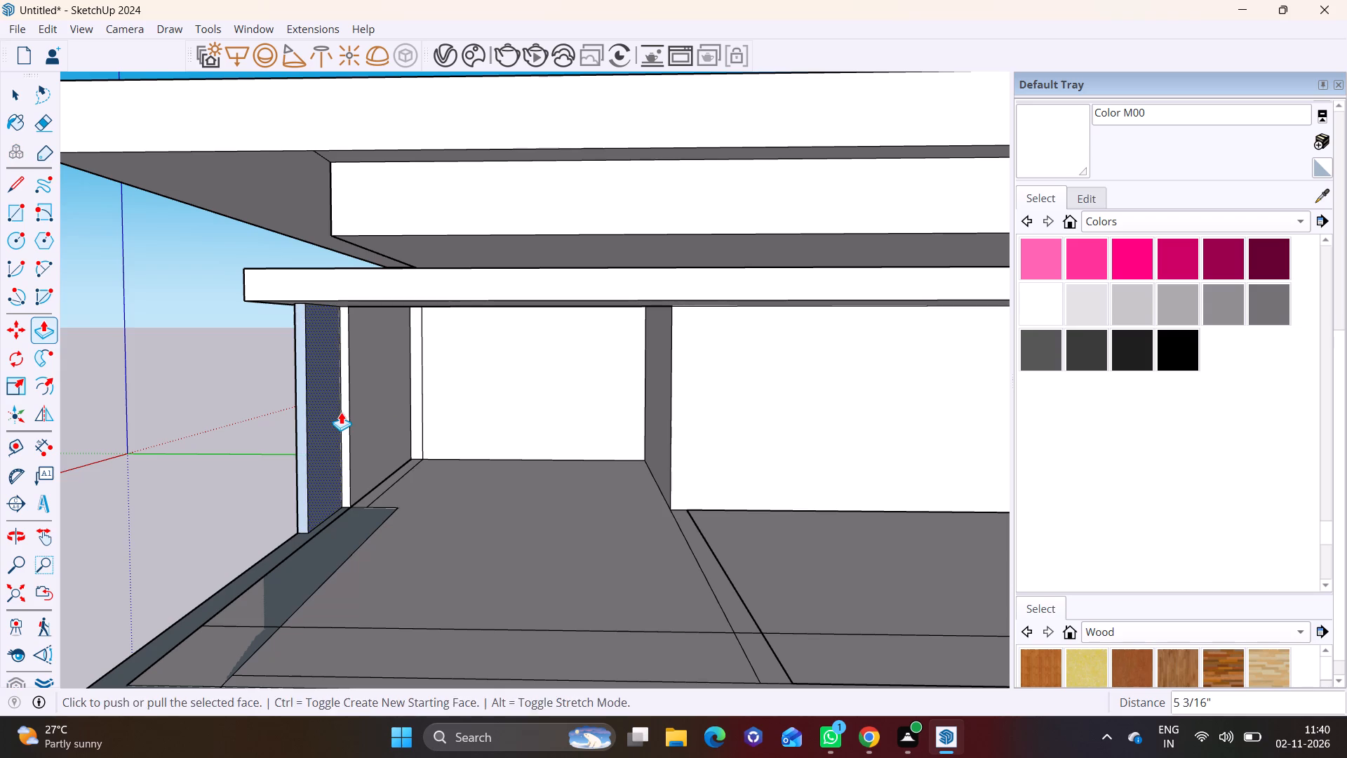
{"action": "key", "text": "space"}
{"action": "left_click", "coordinate": [242, 440]}
Paint the new wall panel's exposed side edge and rear face white with Color M00.
{"action": "scroll", "coordinate": [227, 467], "scroll_direction": "down", "scroll_amount": 2}
{"action": "middle_click_drag", "start_coordinate": [242, 477], "coordinate": [689, 459]}
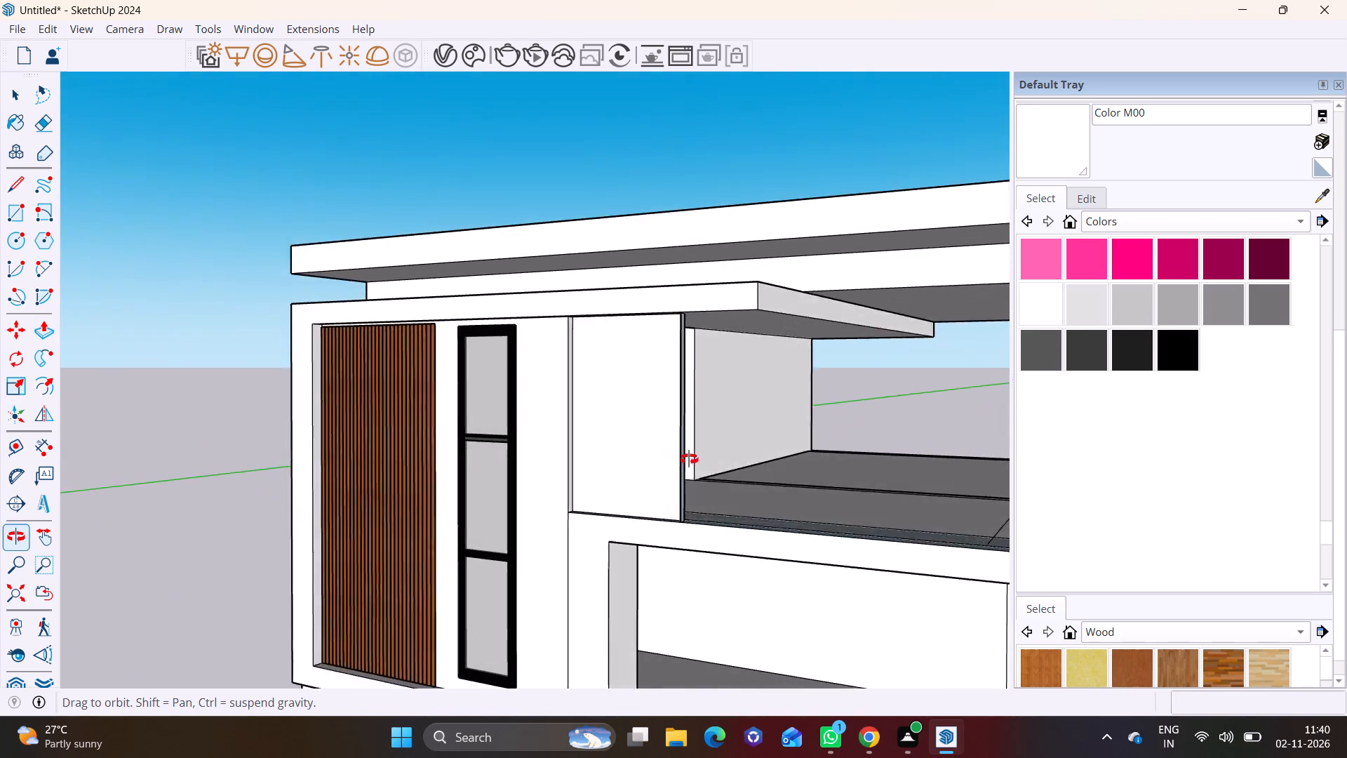
{"action": "middle_click_drag", "start_coordinate": [689, 459], "coordinate": [699, 458]}
{"action": "scroll", "coordinate": [708, 455], "scroll_direction": "up", "scroll_amount": 7}
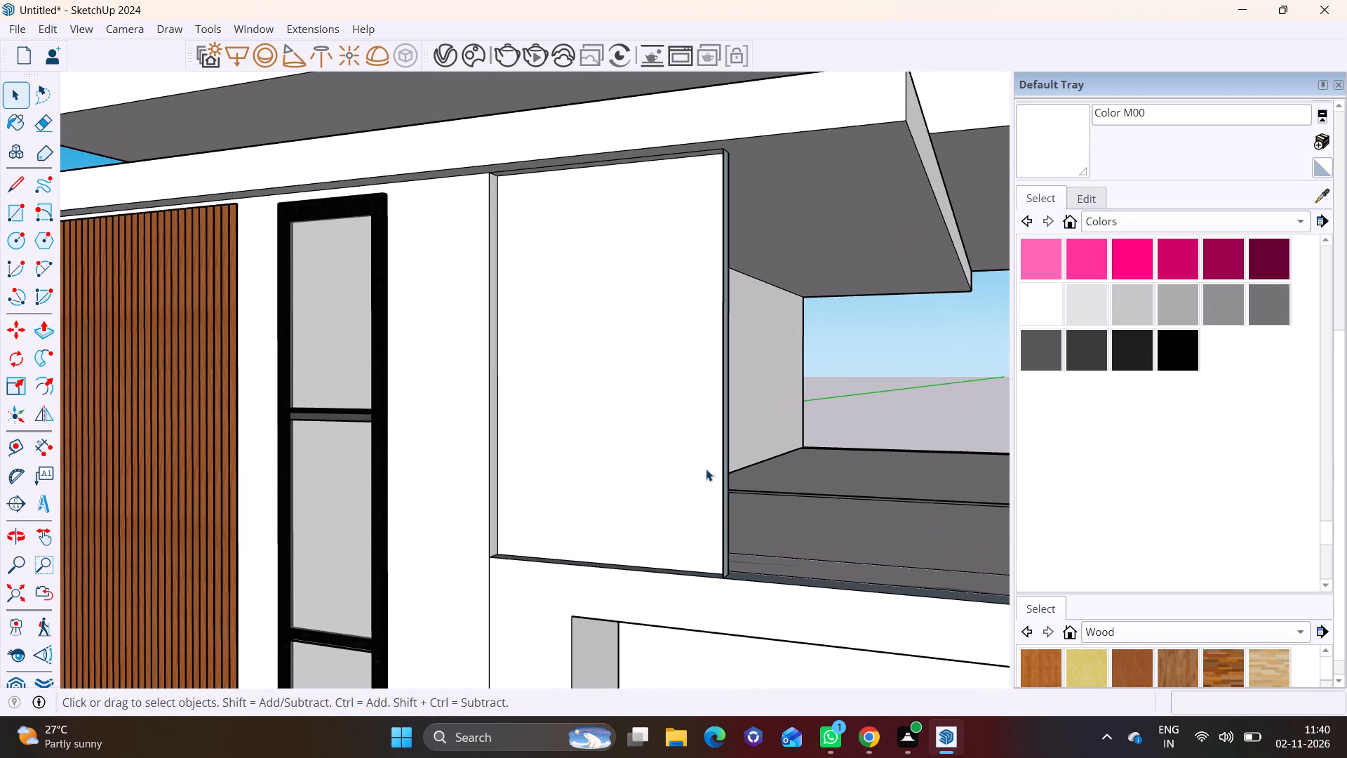
{"action": "middle_click_drag", "start_coordinate": [672, 472], "coordinate": [629, 493], "text": "shift"}
{"action": "middle_click_drag", "start_coordinate": [638, 493], "coordinate": [437, 538]}
{"action": "left_click", "coordinate": [1040, 288]}
{"action": "scroll", "coordinate": [683, 366], "scroll_direction": "up", "scroll_amount": 1}
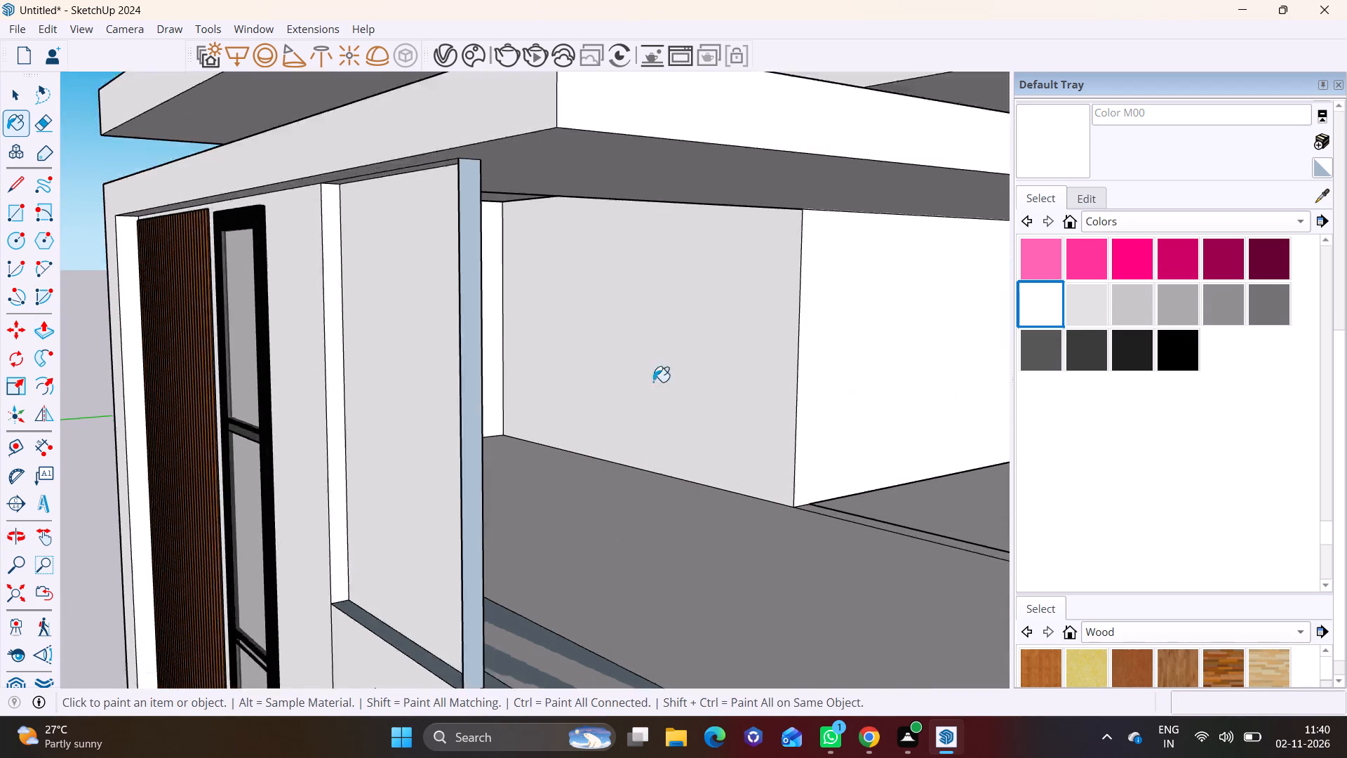
{"action": "scroll", "coordinate": [653, 382], "scroll_direction": "up", "scroll_amount": 2}
{"action": "left_click", "coordinate": [382, 398]}
{"action": "left_click", "coordinate": [364, 398]}
{"action": "middle_click_drag", "start_coordinate": [369, 402], "coordinate": [160, 426]}
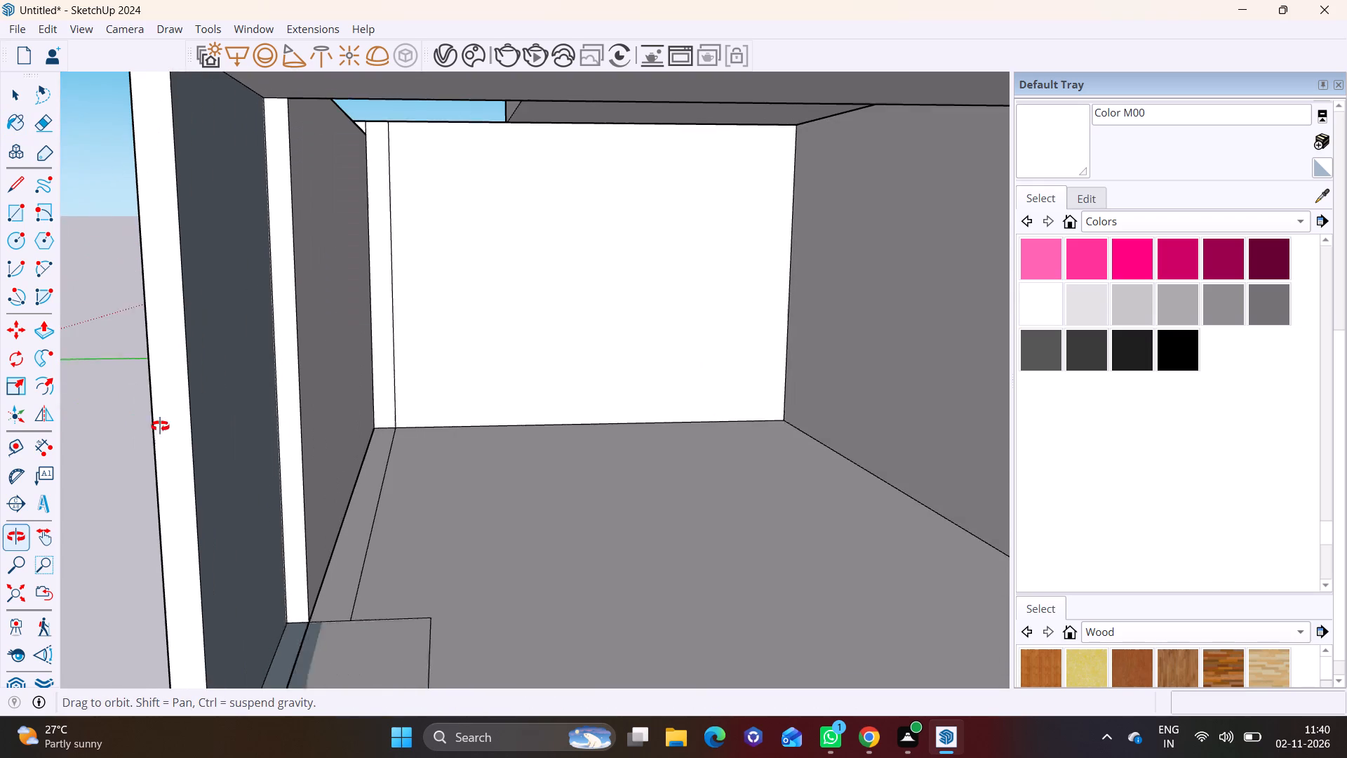
{"action": "middle_click_drag", "start_coordinate": [160, 426], "coordinate": [159, 426]}
{"action": "left_click", "coordinate": [210, 397]}
{"action": "left_click", "coordinate": [326, 371]}
Paint the terrace ledge surface behind the new wall panel with the same white Color M00.
{"action": "scroll", "coordinate": [232, 425], "scroll_direction": "down", "scroll_amount": 4}
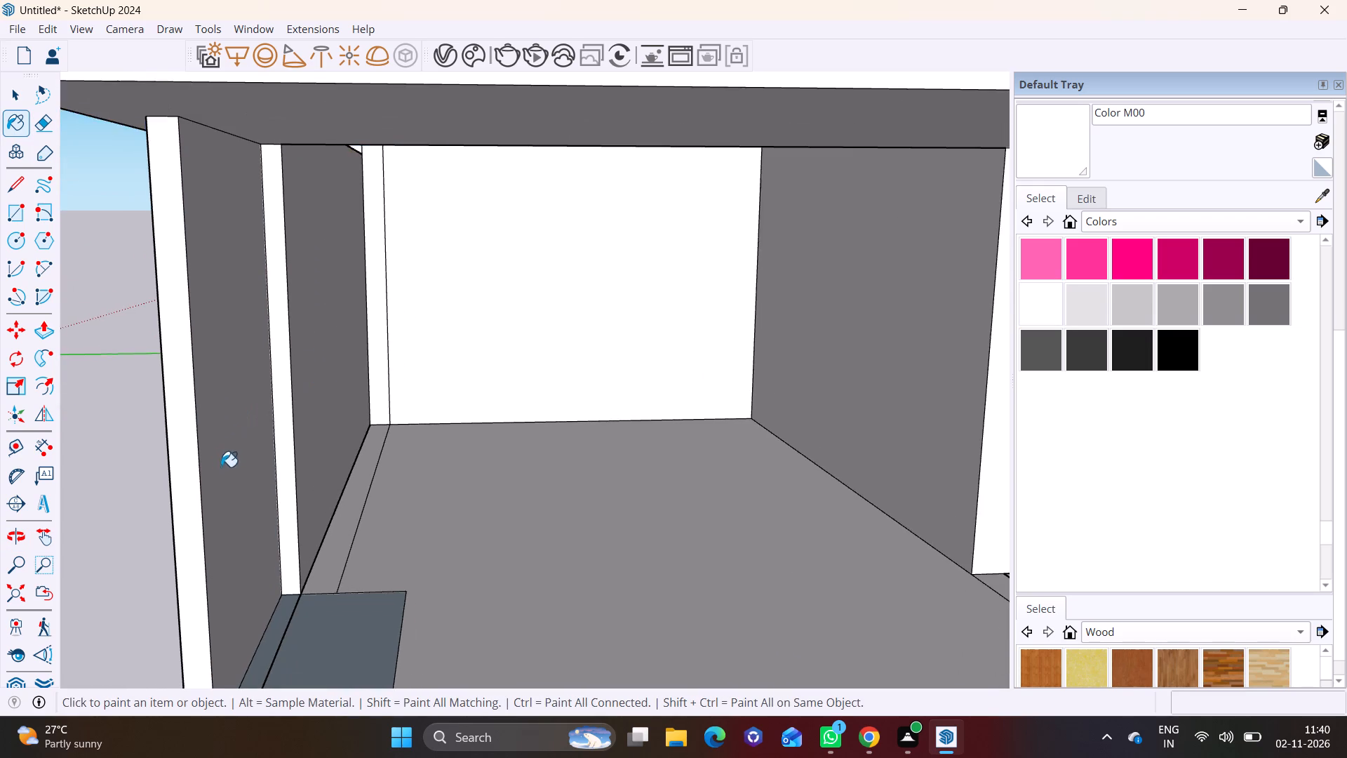
{"action": "scroll", "coordinate": [221, 467], "scroll_direction": "down", "scroll_amount": 1}
{"action": "middle_click_drag", "start_coordinate": [281, 591], "coordinate": [450, 515]}
{"action": "scroll", "coordinate": [450, 515], "scroll_direction": "down", "scroll_amount": 1, "text": "shift"}
{"action": "left_click", "coordinate": [474, 545]}
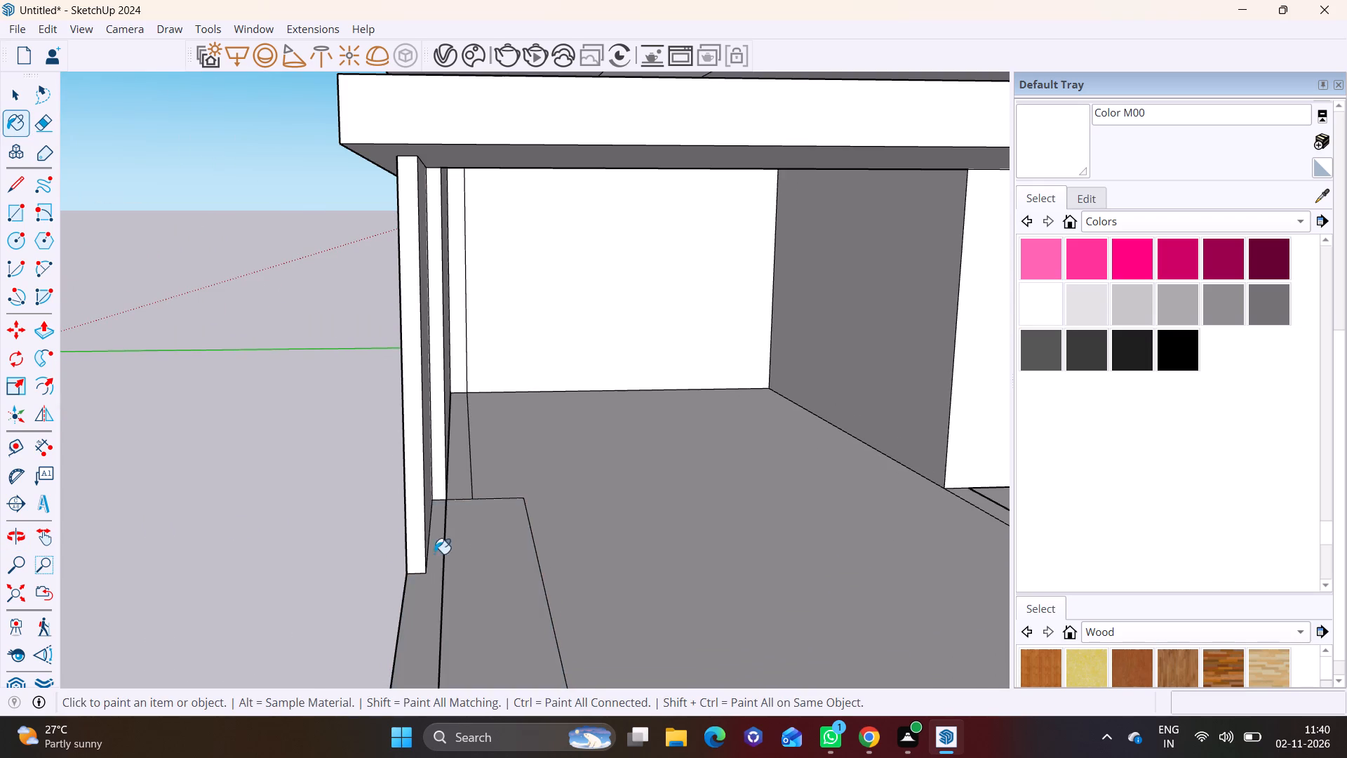
{"action": "middle_click_drag", "start_coordinate": [231, 534], "coordinate": [770, 545]}
{"action": "scroll", "coordinate": [591, 518], "scroll_direction": "down", "scroll_amount": 4}
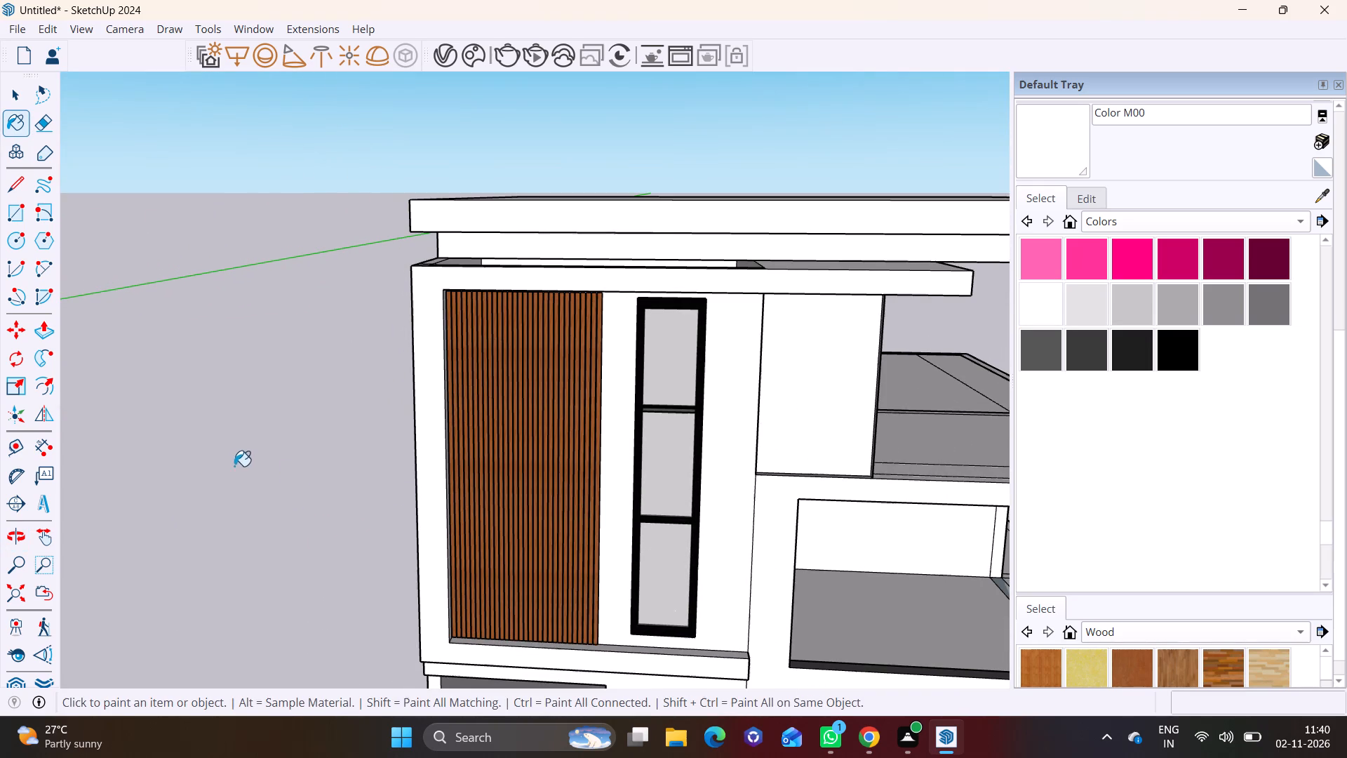
{"action": "key", "text": "space"}
{"action": "left_click", "coordinate": [234, 466]}
{"action": "middle_click_drag", "start_coordinate": [387, 497], "coordinate": [175, 542], "text": "shift"}
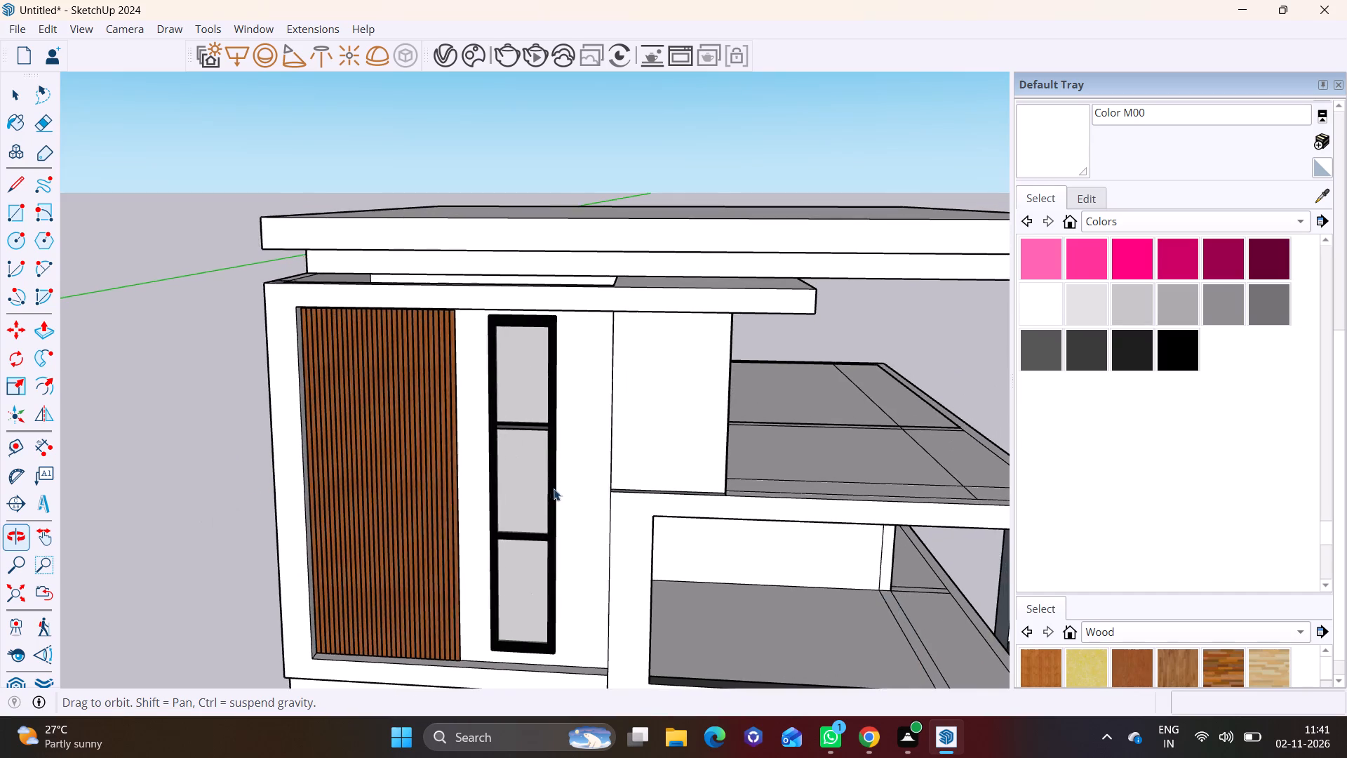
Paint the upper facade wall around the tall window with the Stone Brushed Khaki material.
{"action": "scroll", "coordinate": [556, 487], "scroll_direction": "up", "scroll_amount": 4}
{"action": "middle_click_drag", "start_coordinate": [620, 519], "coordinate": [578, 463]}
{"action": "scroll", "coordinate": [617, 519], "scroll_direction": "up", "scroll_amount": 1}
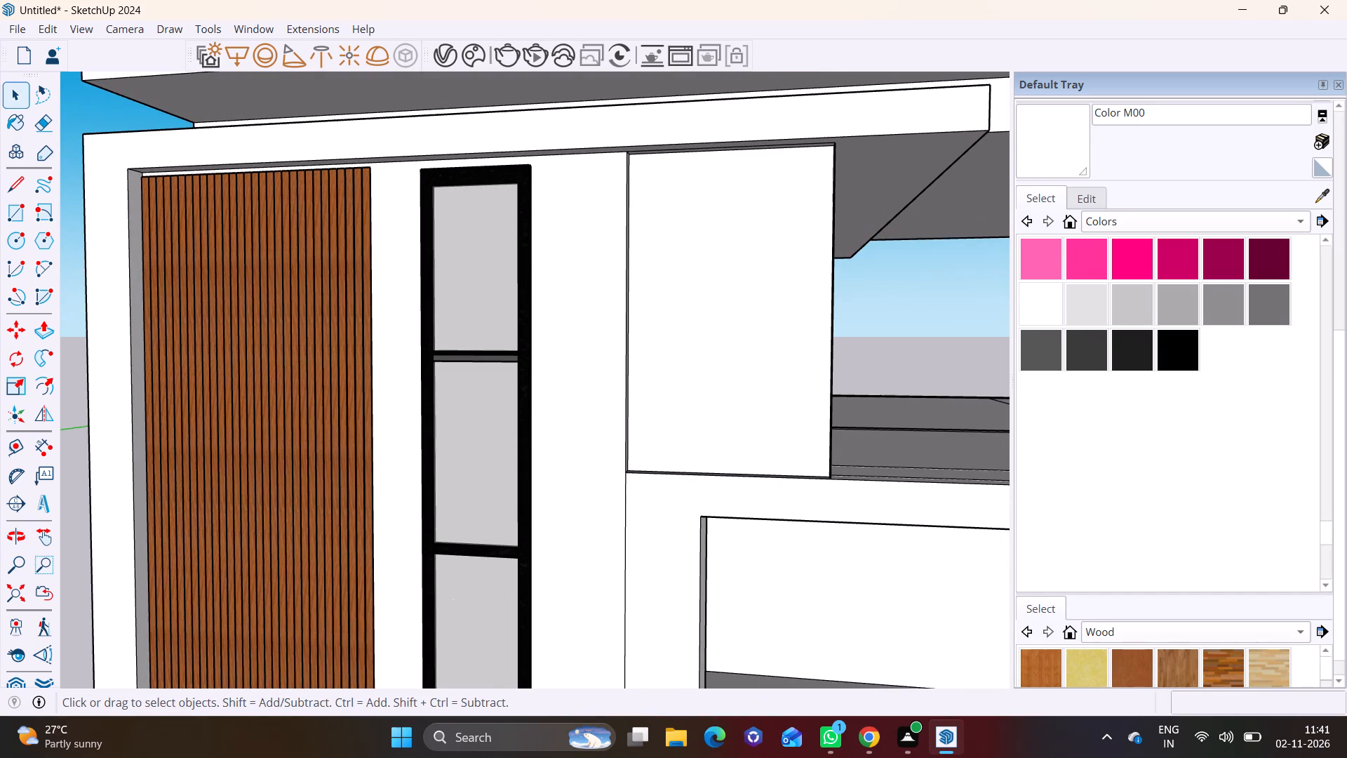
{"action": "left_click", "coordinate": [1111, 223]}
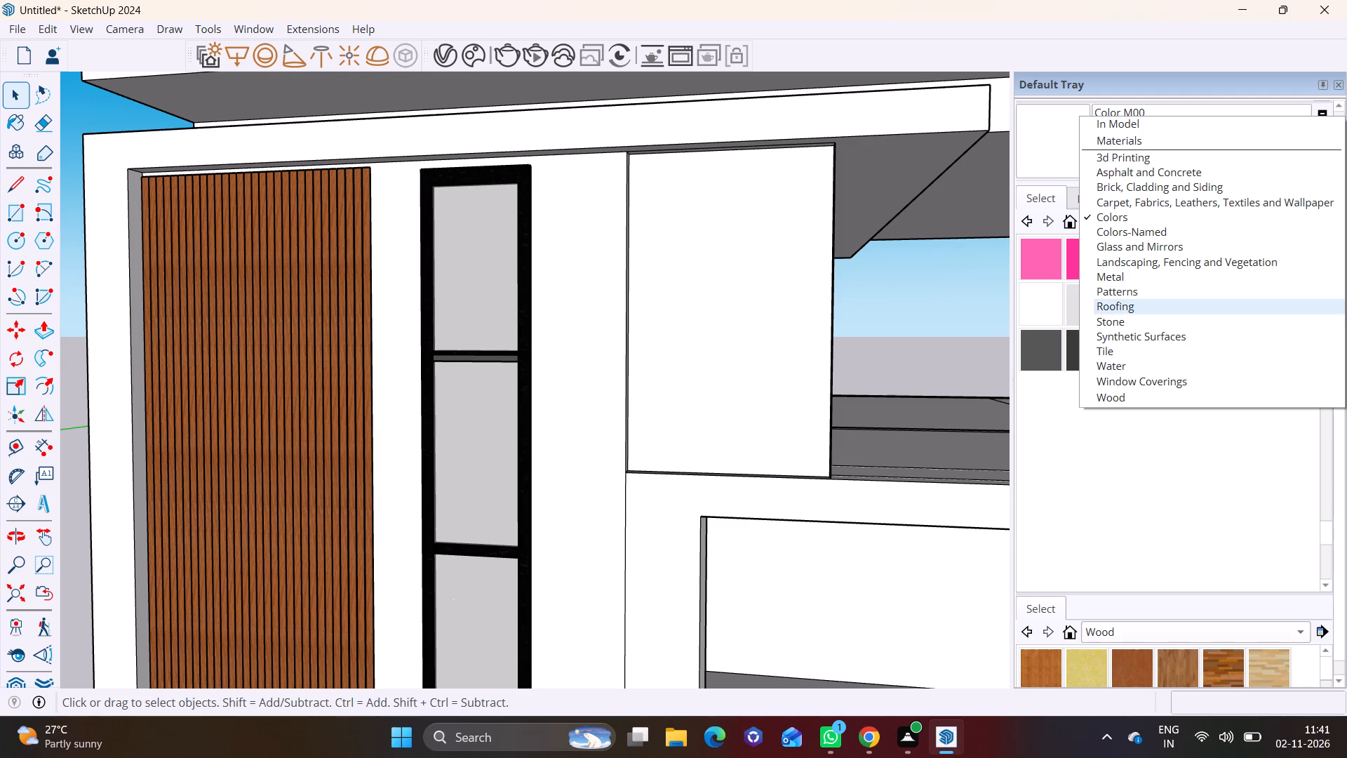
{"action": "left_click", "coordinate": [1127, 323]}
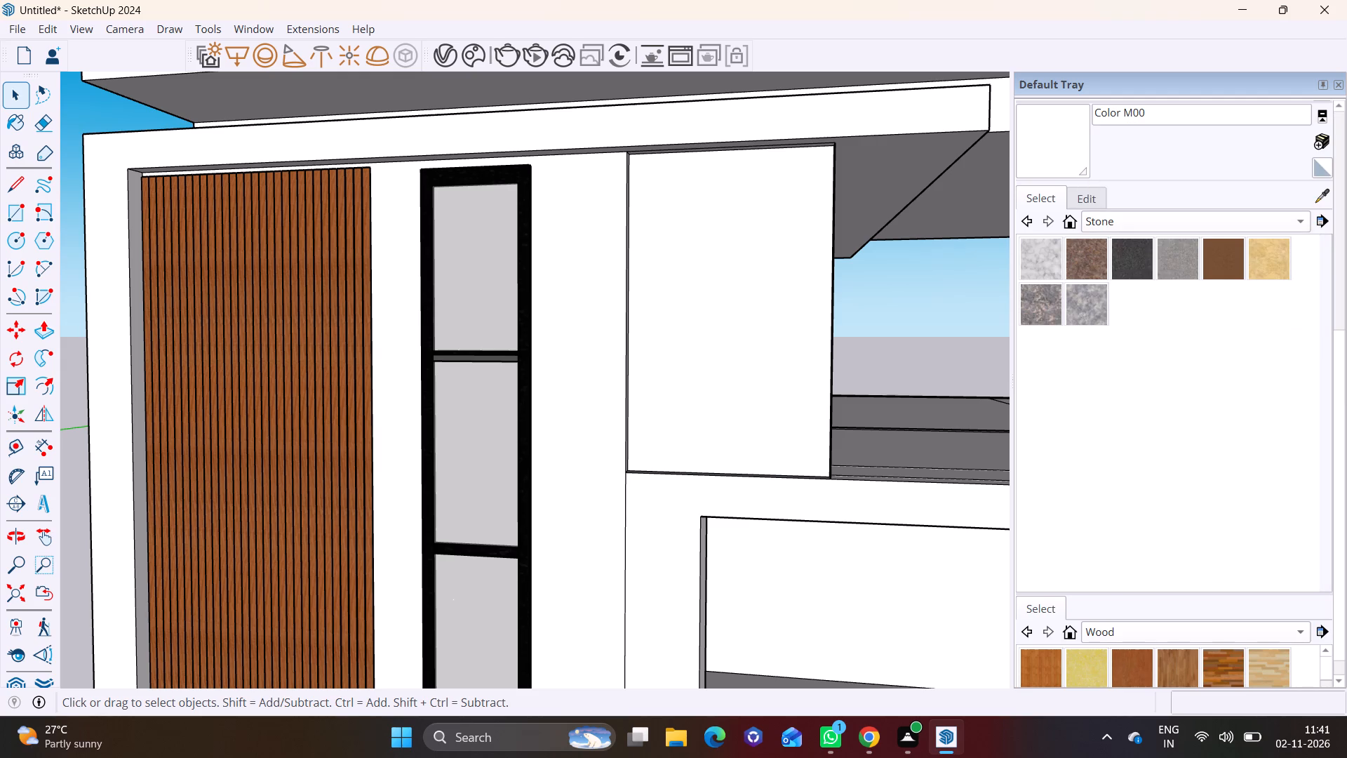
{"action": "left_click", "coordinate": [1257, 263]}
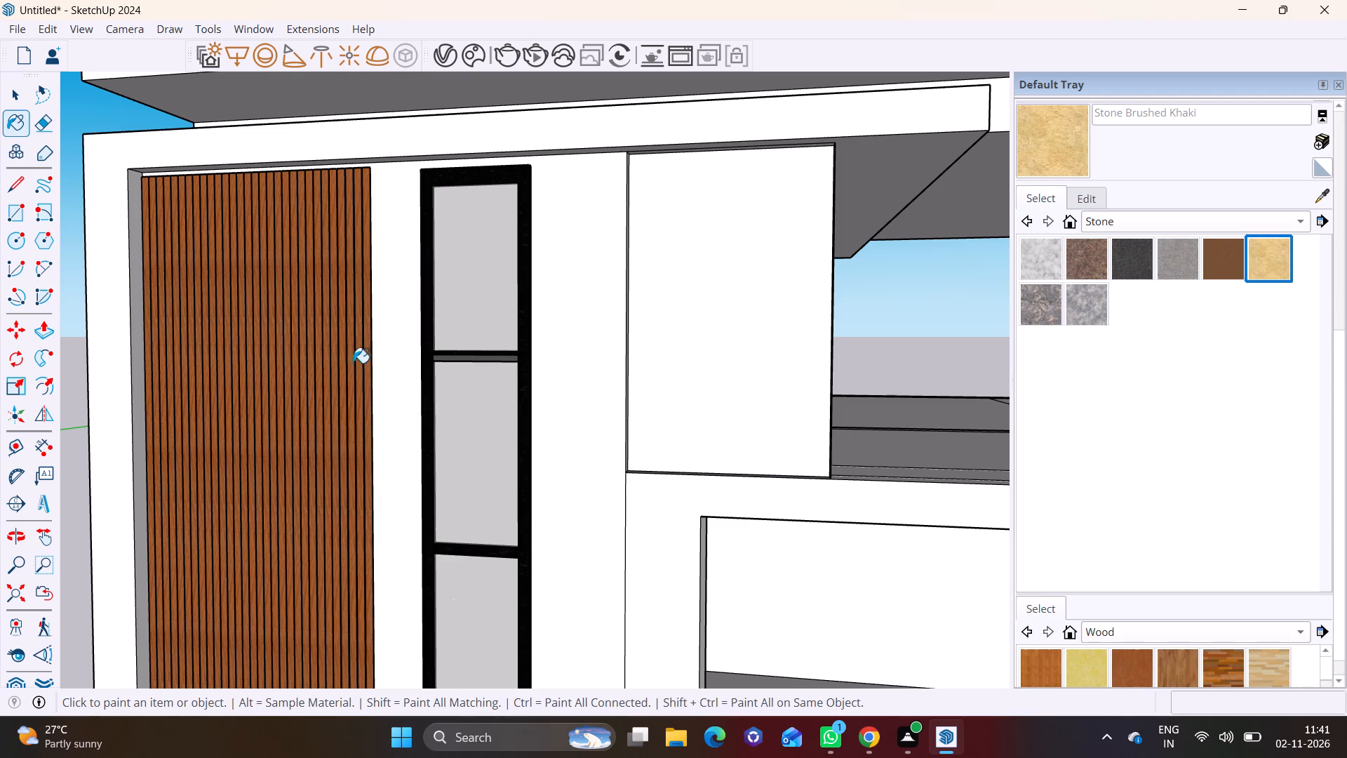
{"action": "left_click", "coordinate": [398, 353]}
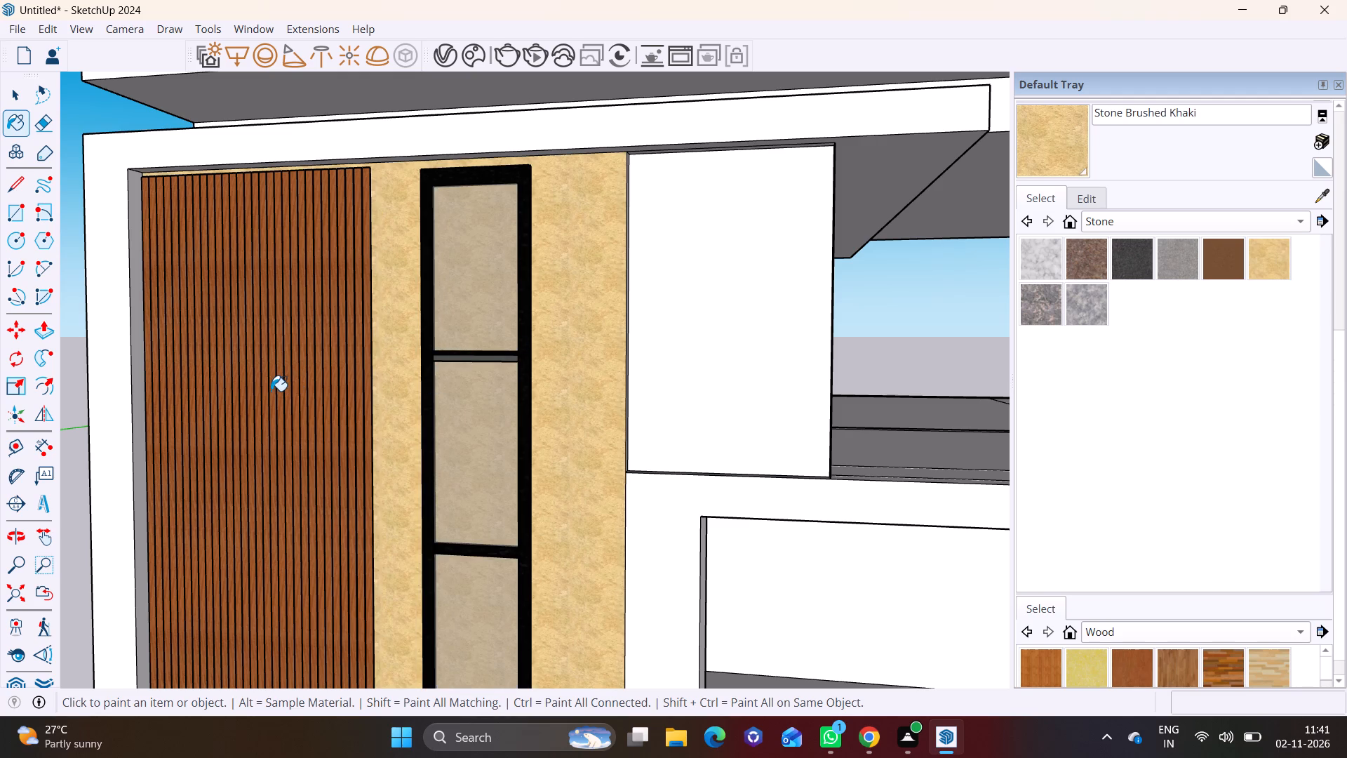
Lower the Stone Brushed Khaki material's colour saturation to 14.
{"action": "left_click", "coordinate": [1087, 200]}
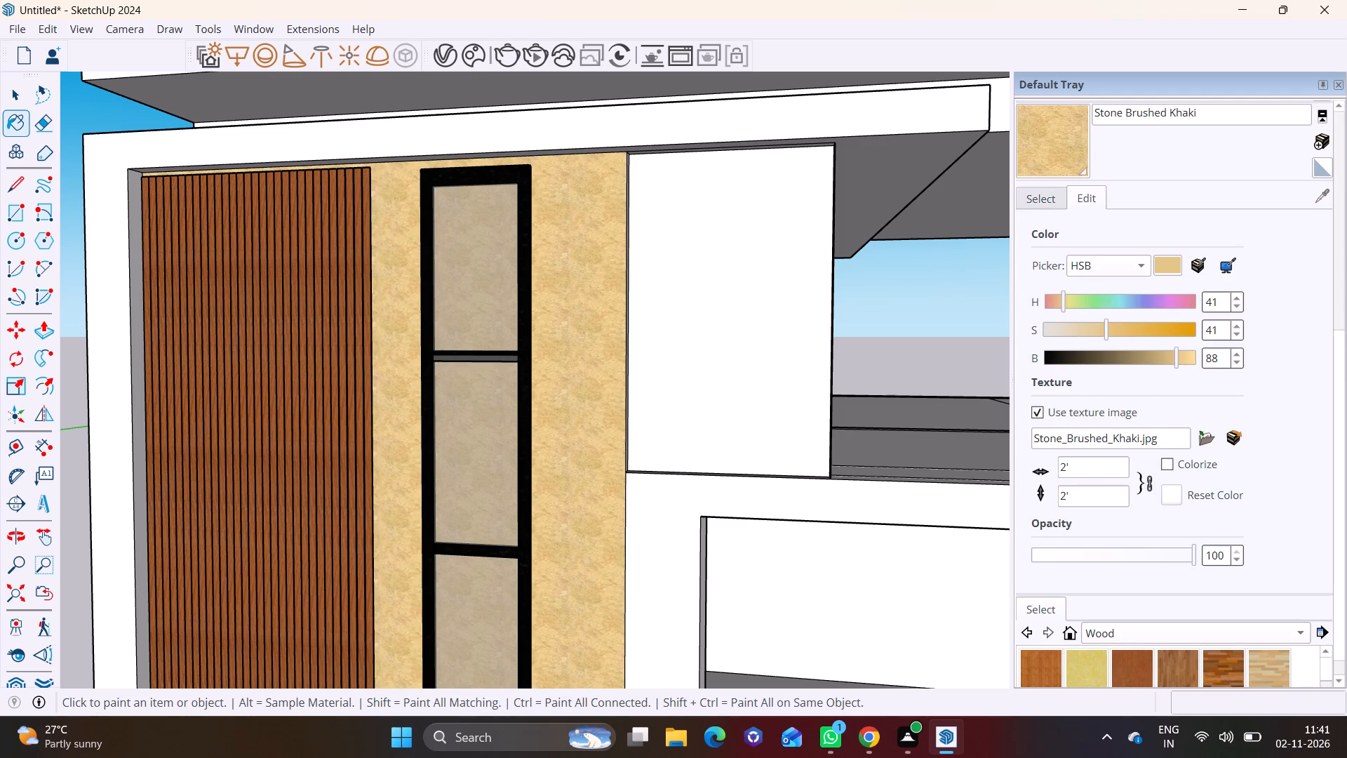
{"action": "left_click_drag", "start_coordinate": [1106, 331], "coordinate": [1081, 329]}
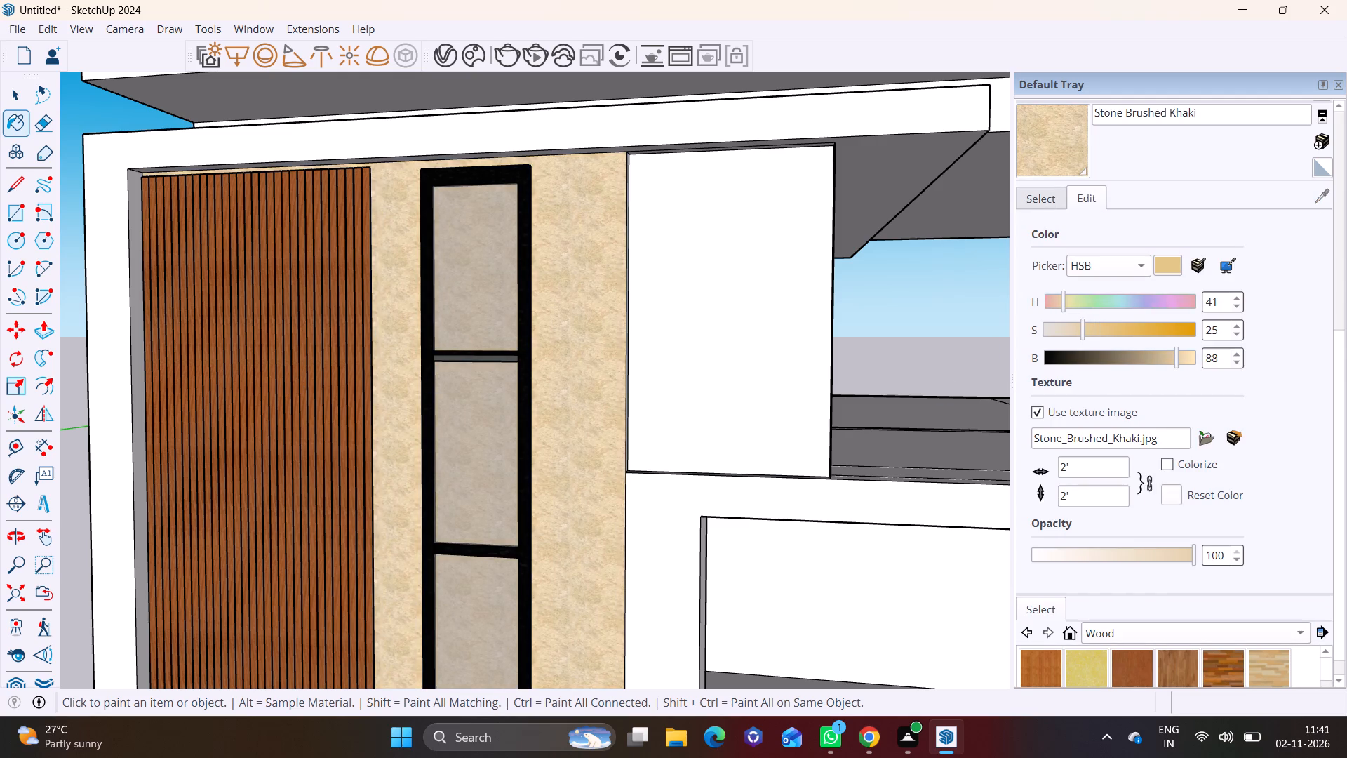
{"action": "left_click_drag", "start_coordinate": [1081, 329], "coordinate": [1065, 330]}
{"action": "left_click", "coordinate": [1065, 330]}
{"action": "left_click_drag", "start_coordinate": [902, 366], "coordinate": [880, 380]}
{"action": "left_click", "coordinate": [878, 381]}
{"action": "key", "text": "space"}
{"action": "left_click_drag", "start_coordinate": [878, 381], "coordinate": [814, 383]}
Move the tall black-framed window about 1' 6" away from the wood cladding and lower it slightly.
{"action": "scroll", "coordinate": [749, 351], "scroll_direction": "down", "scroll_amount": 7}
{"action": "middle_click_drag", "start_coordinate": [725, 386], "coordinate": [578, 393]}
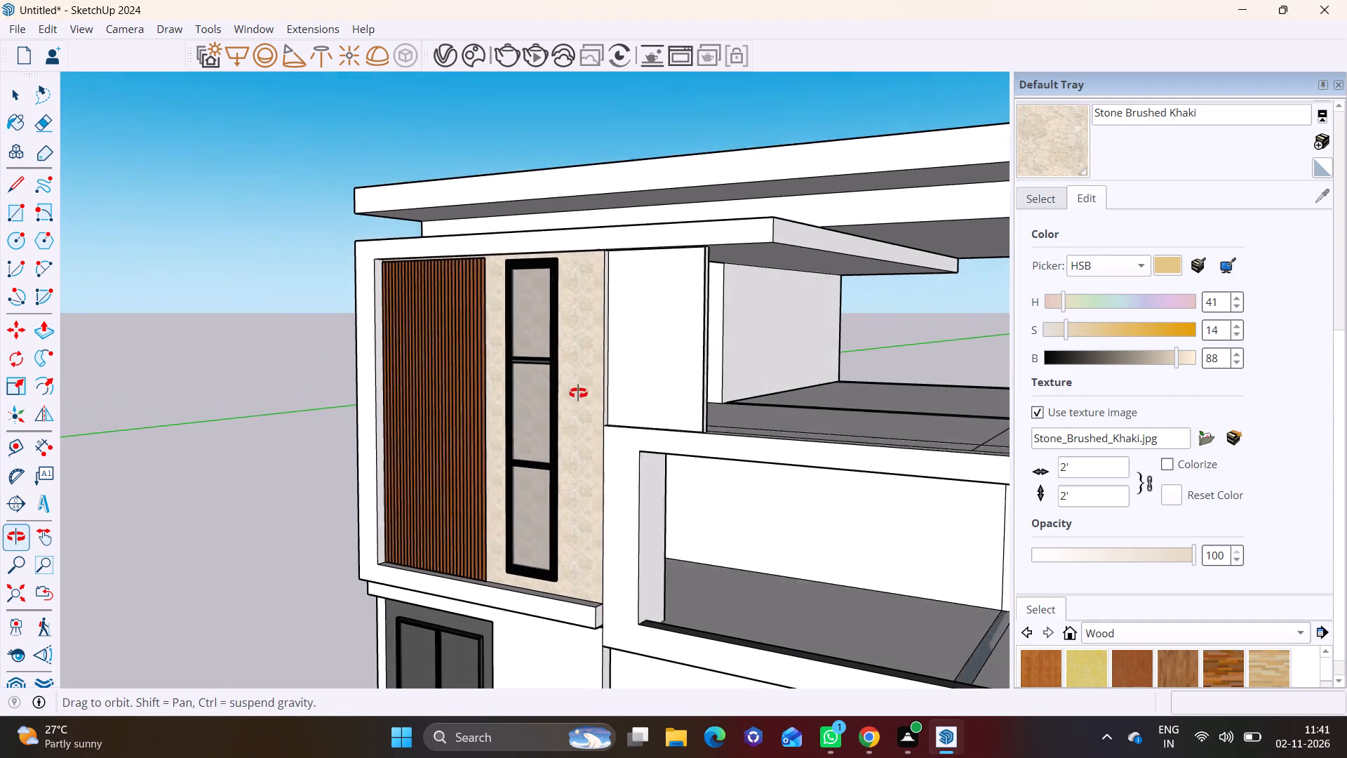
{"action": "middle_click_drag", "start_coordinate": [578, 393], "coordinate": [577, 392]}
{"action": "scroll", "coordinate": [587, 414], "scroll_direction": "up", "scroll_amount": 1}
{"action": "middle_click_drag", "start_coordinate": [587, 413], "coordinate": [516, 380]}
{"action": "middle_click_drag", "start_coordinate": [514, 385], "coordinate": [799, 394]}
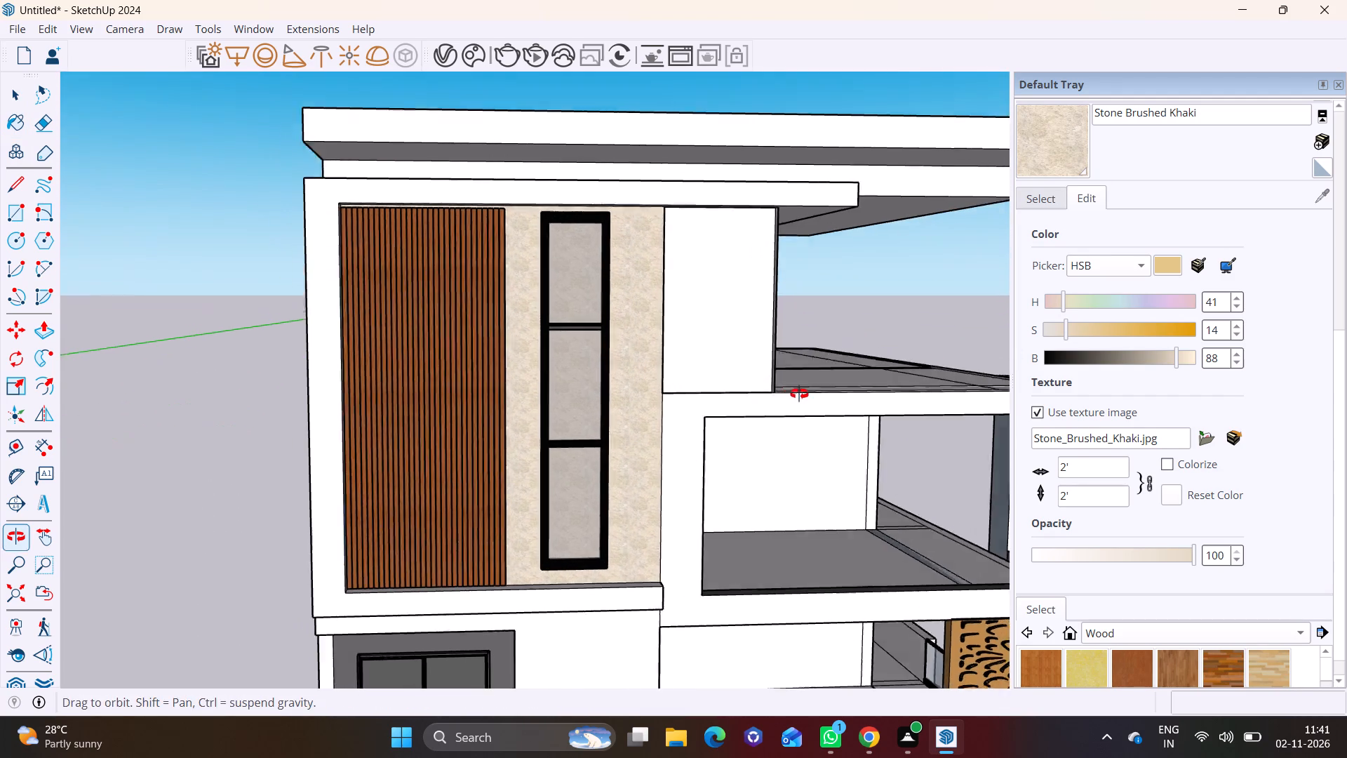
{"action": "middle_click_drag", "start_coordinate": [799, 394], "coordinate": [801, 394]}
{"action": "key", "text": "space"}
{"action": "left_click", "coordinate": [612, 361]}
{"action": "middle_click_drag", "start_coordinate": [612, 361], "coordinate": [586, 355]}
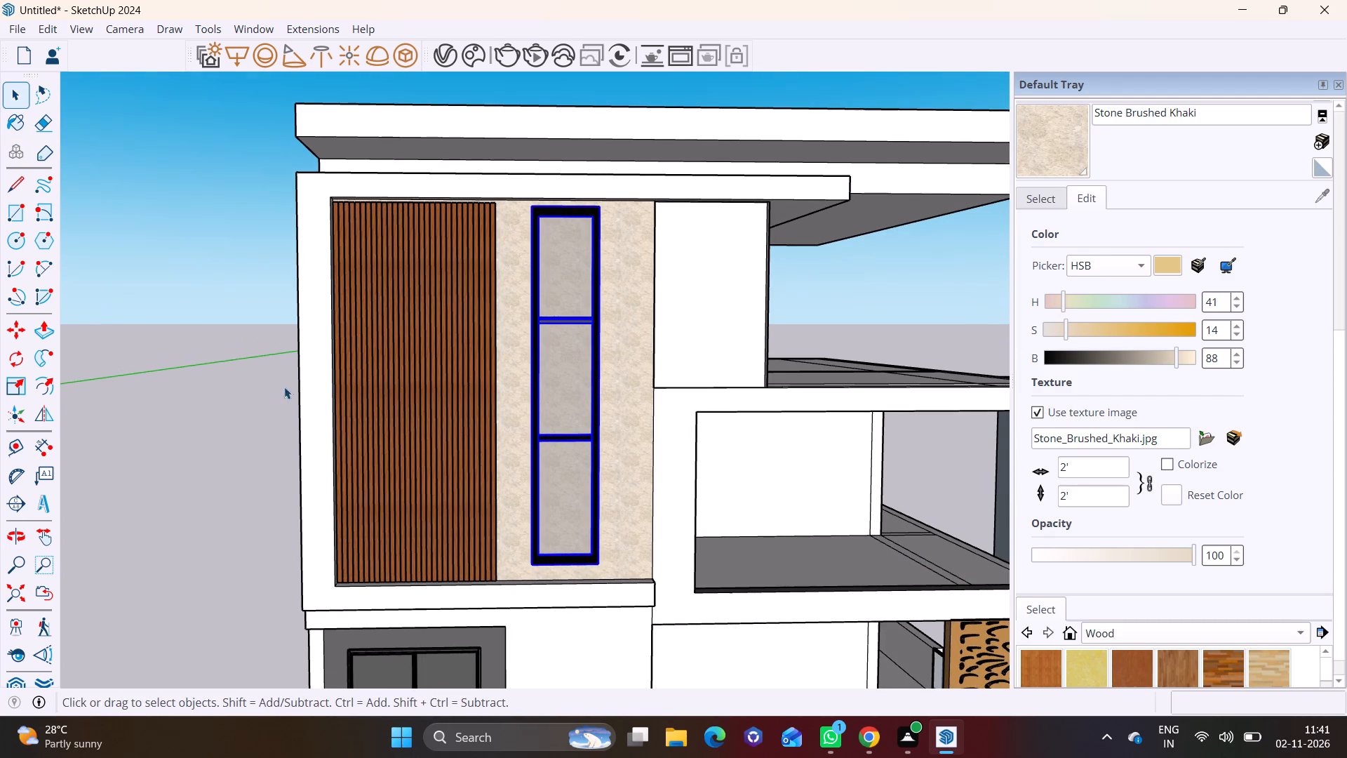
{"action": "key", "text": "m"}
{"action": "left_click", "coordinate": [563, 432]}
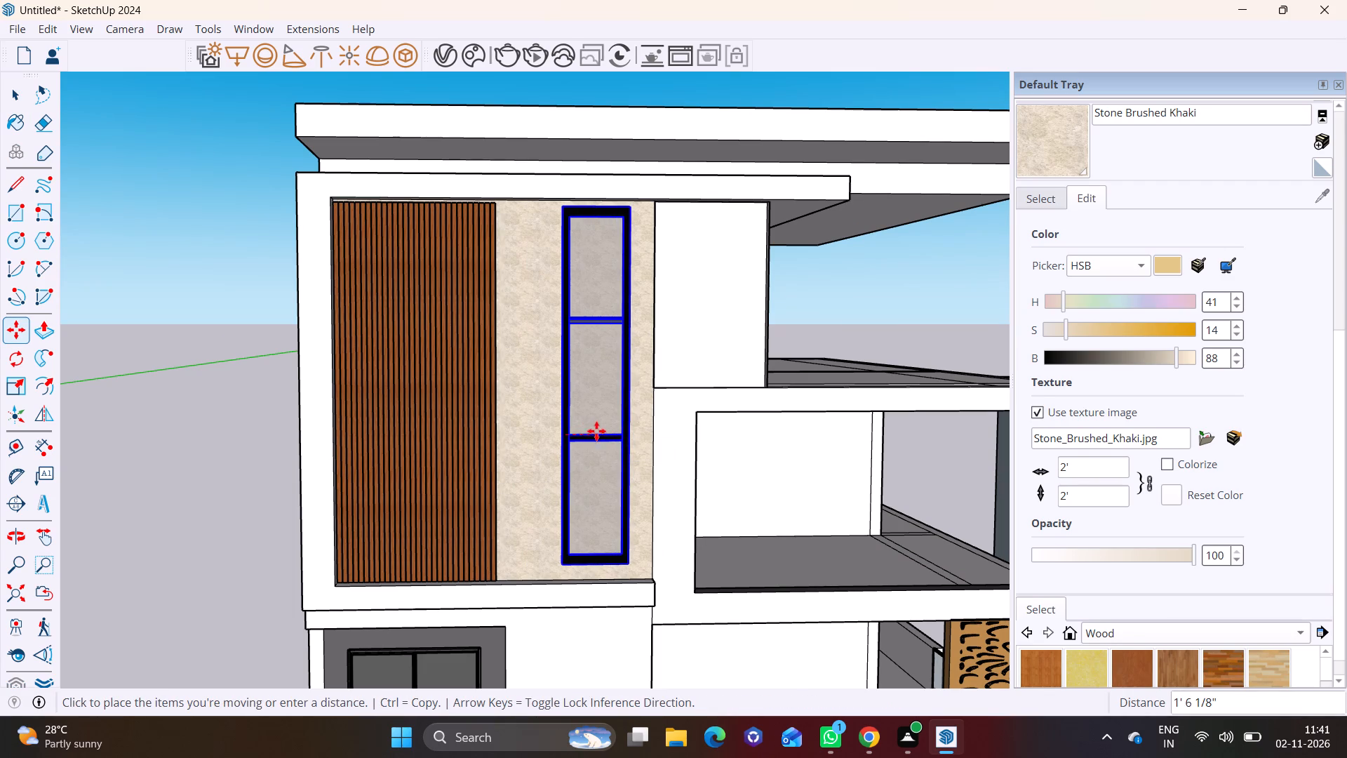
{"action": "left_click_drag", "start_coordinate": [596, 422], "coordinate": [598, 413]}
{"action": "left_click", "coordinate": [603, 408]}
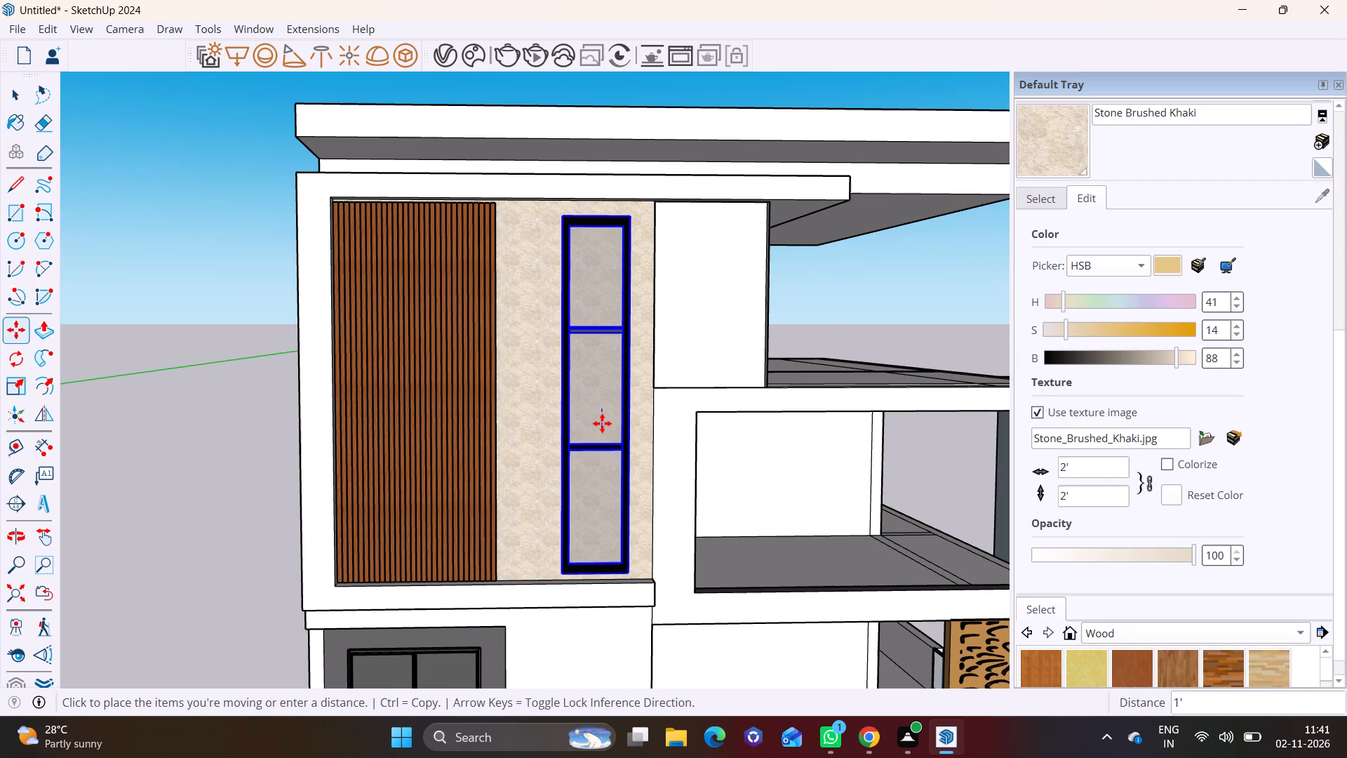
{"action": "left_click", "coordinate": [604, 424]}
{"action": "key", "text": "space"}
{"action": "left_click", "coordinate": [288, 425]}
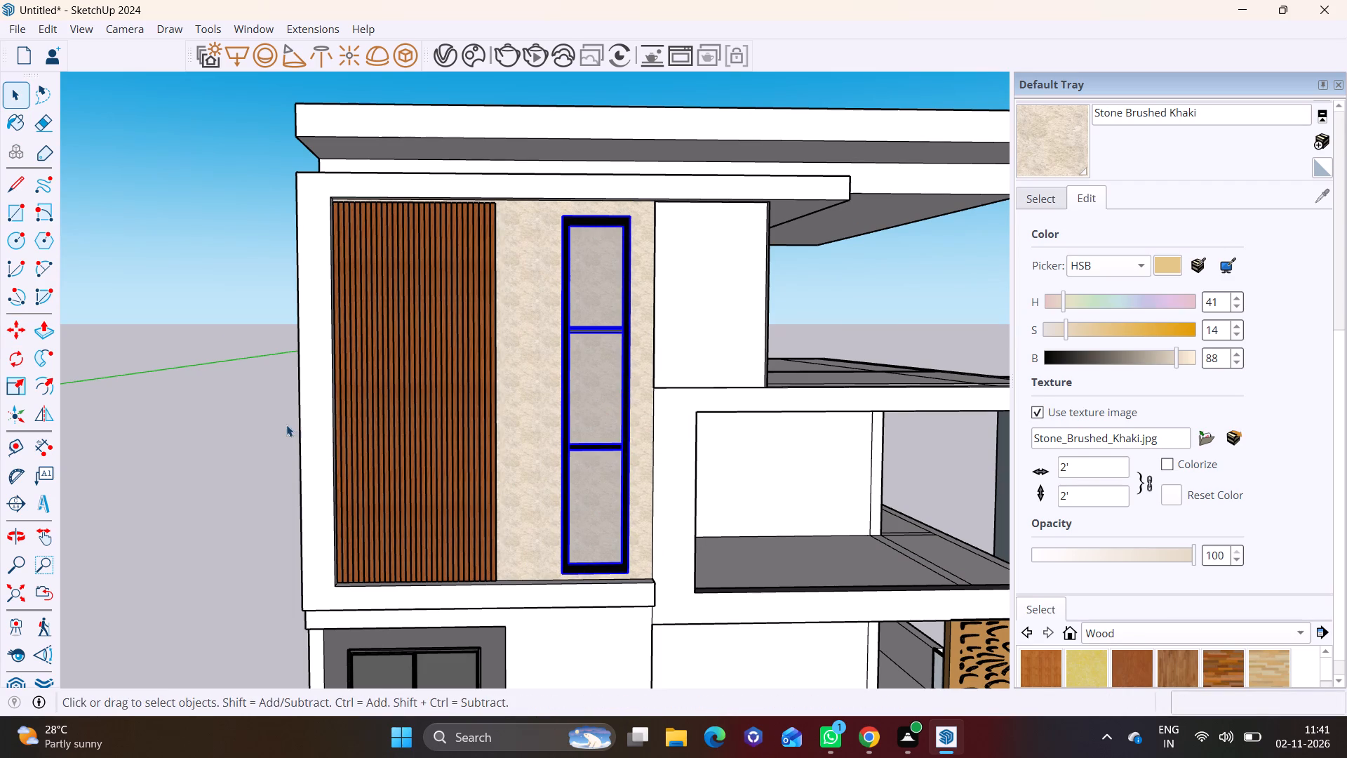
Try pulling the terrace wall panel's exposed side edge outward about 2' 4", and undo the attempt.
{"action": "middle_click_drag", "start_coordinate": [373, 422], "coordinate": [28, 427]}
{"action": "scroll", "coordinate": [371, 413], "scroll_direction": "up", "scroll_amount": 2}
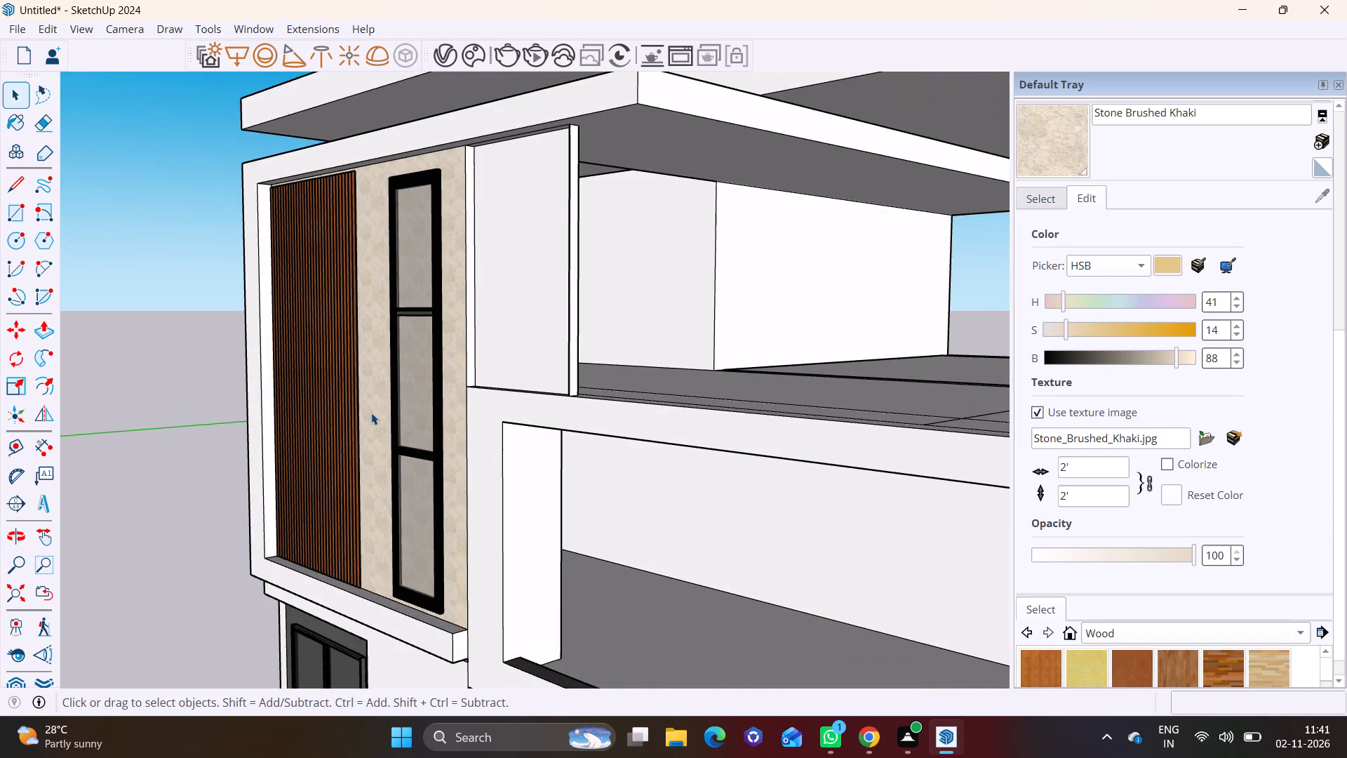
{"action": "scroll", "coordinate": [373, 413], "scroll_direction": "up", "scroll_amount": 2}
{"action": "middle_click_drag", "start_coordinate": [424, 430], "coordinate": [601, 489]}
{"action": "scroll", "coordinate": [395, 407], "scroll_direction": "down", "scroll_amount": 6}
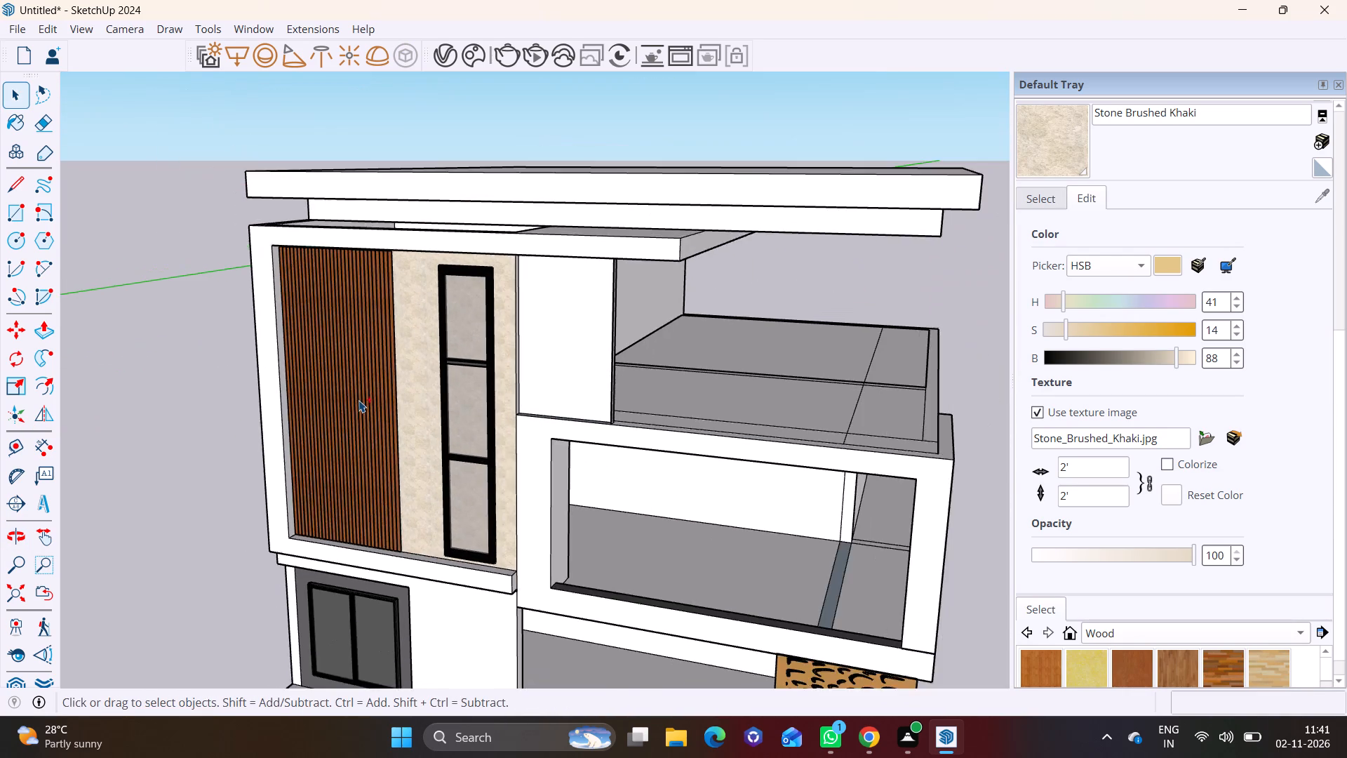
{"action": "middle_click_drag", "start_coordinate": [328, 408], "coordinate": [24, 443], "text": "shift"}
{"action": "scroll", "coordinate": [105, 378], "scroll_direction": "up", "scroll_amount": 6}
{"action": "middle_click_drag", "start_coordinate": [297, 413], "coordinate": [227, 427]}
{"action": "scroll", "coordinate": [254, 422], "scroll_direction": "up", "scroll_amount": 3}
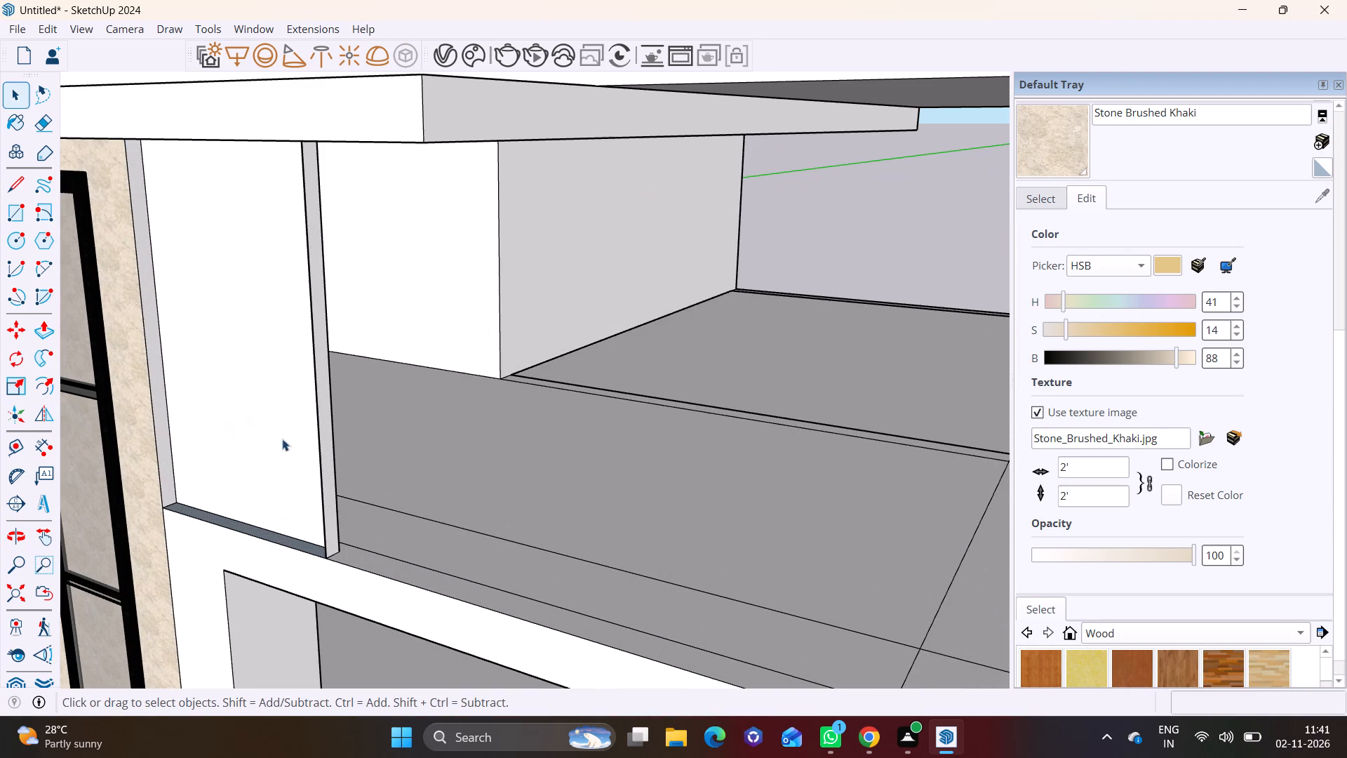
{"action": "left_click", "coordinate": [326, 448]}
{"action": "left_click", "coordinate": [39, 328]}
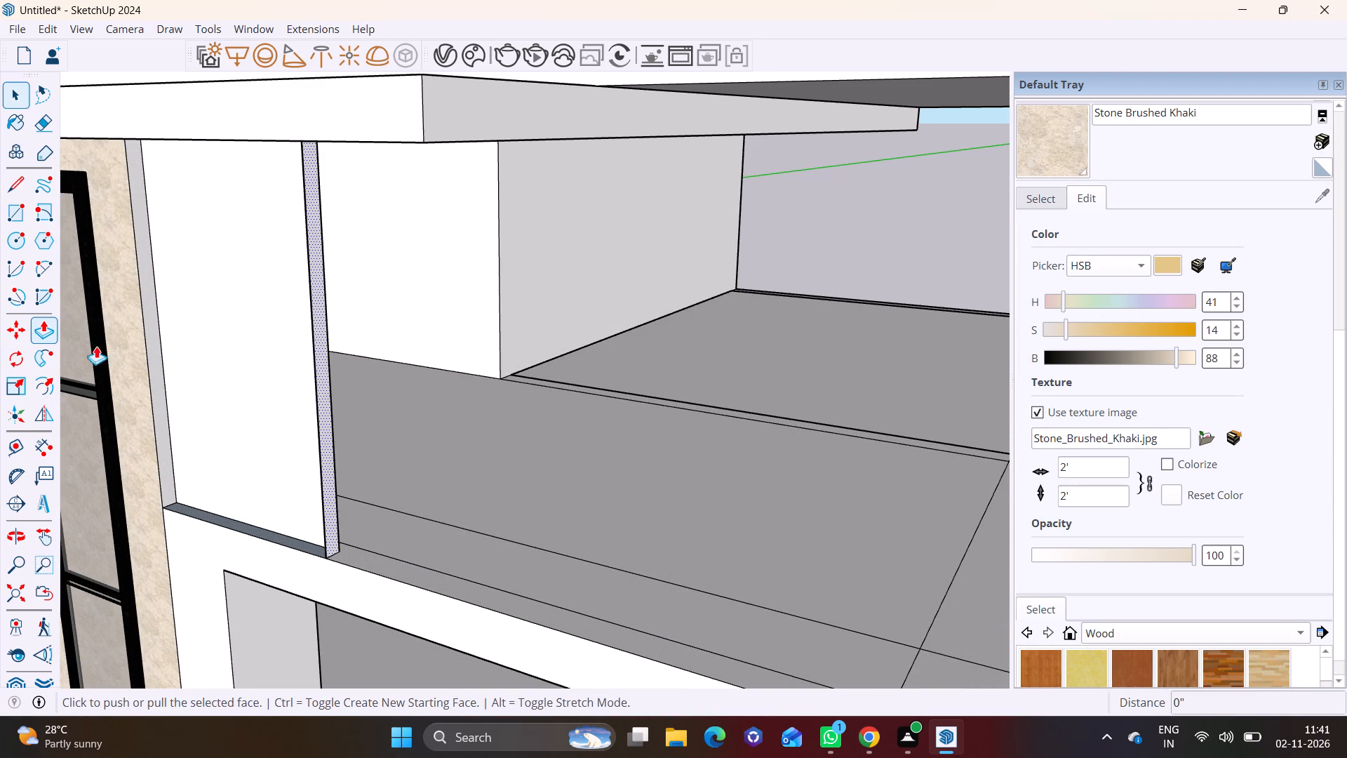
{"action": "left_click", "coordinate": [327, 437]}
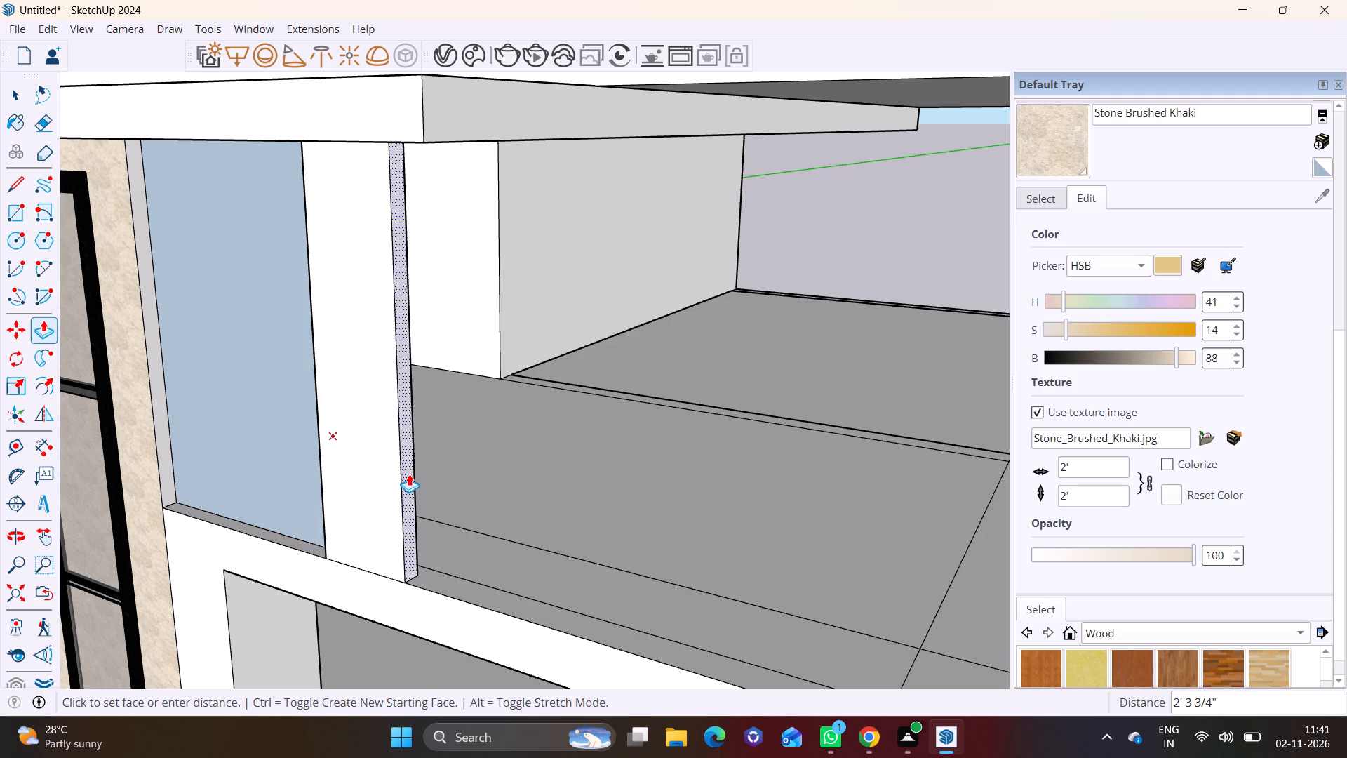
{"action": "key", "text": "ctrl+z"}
Undo the window move, stone finish and white paint, back to before the terrace wall panel was drawn.
{"action": "middle_click_drag", "start_coordinate": [290, 453], "coordinate": [701, 354]}
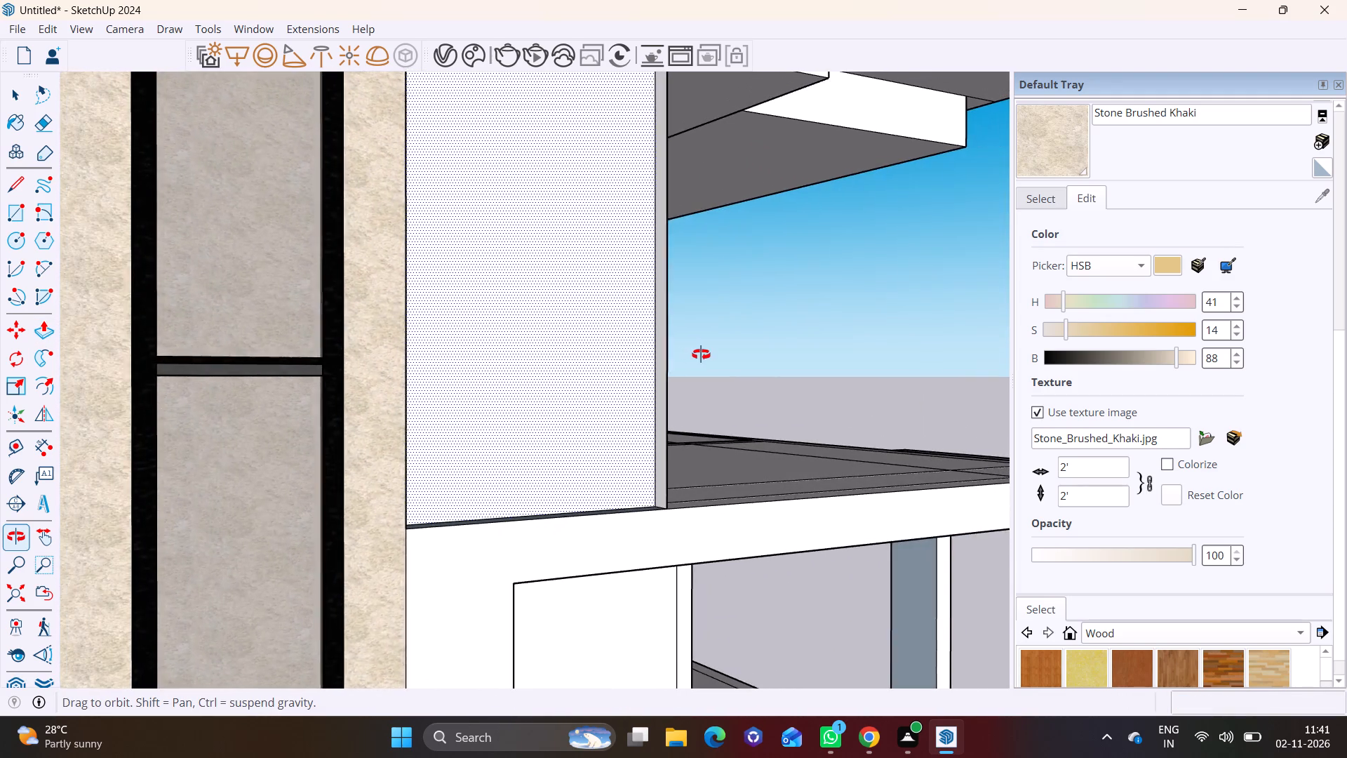
{"action": "middle_click_drag", "start_coordinate": [701, 354], "coordinate": [324, 424]}
{"action": "key", "text": "ctrl+z"}
{"action": "key", "text": "ctrl+z"}
{"action": "key", "text": "ctrl+z"}
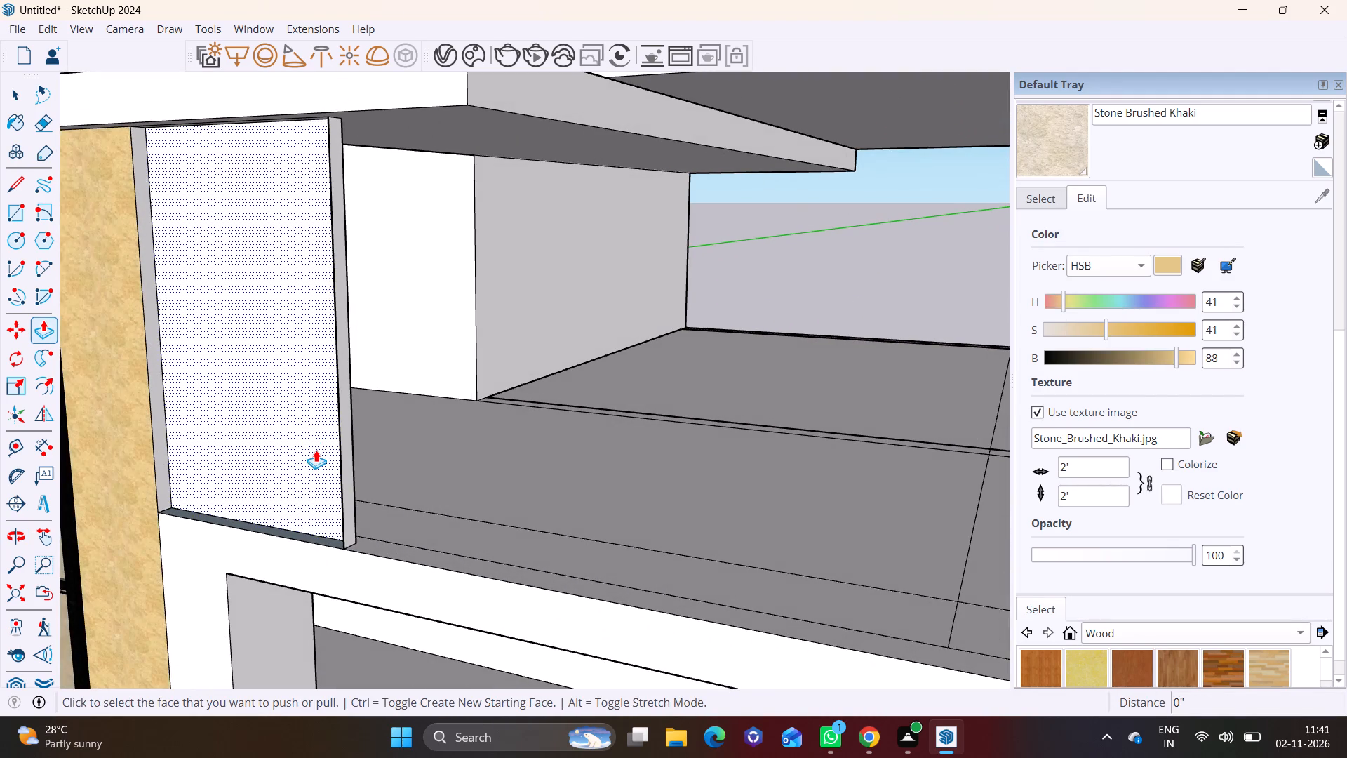
{"action": "key", "text": "ctrl+z"}
{"action": "key", "text": "ctrl+z"}
{"action": "key", "text": "ctrl+z"}
{"action": "key", "text": "ctrl+z"}
{"action": "key", "text": "ctrl+z"}
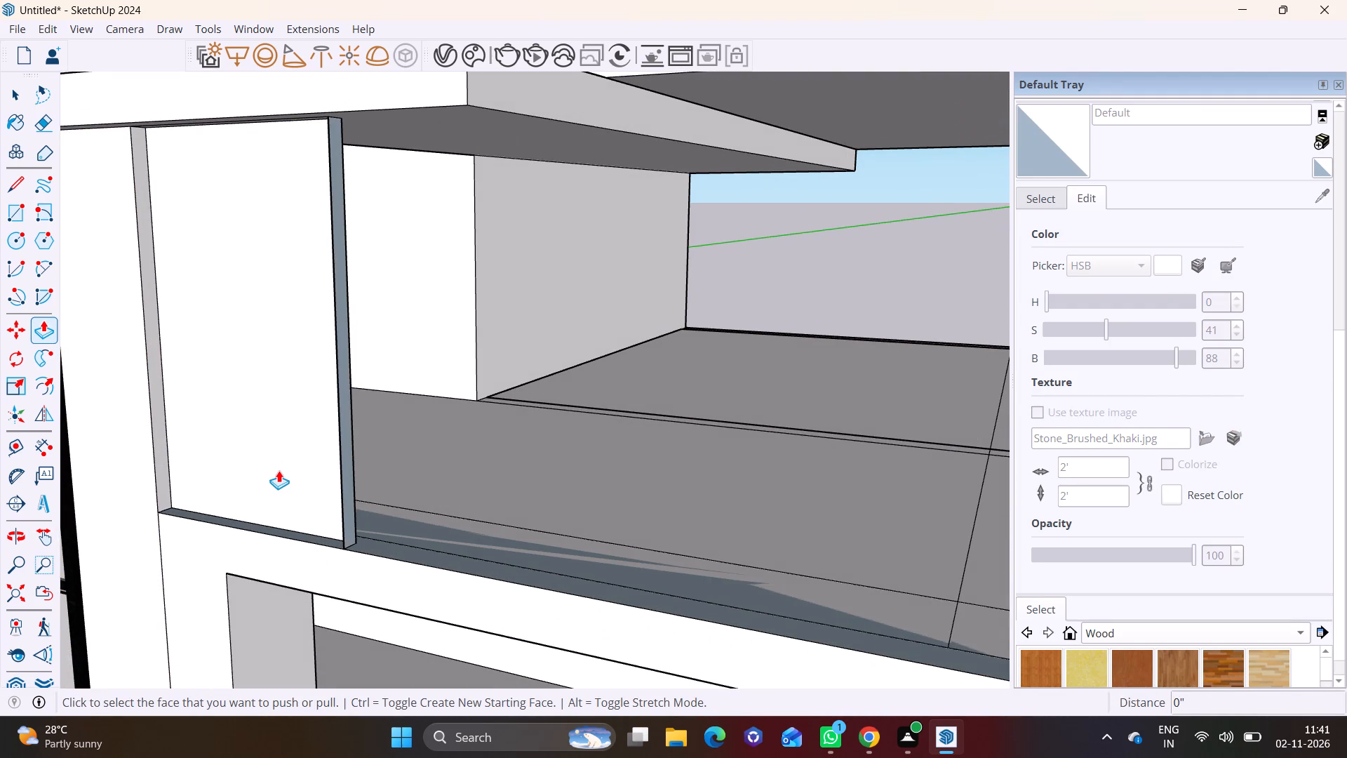
{"action": "key", "text": "ctrl+z"}
{"action": "key", "text": "ctrl+z"}
{"action": "scroll", "coordinate": [281, 471], "scroll_direction": "down", "scroll_amount": 3}
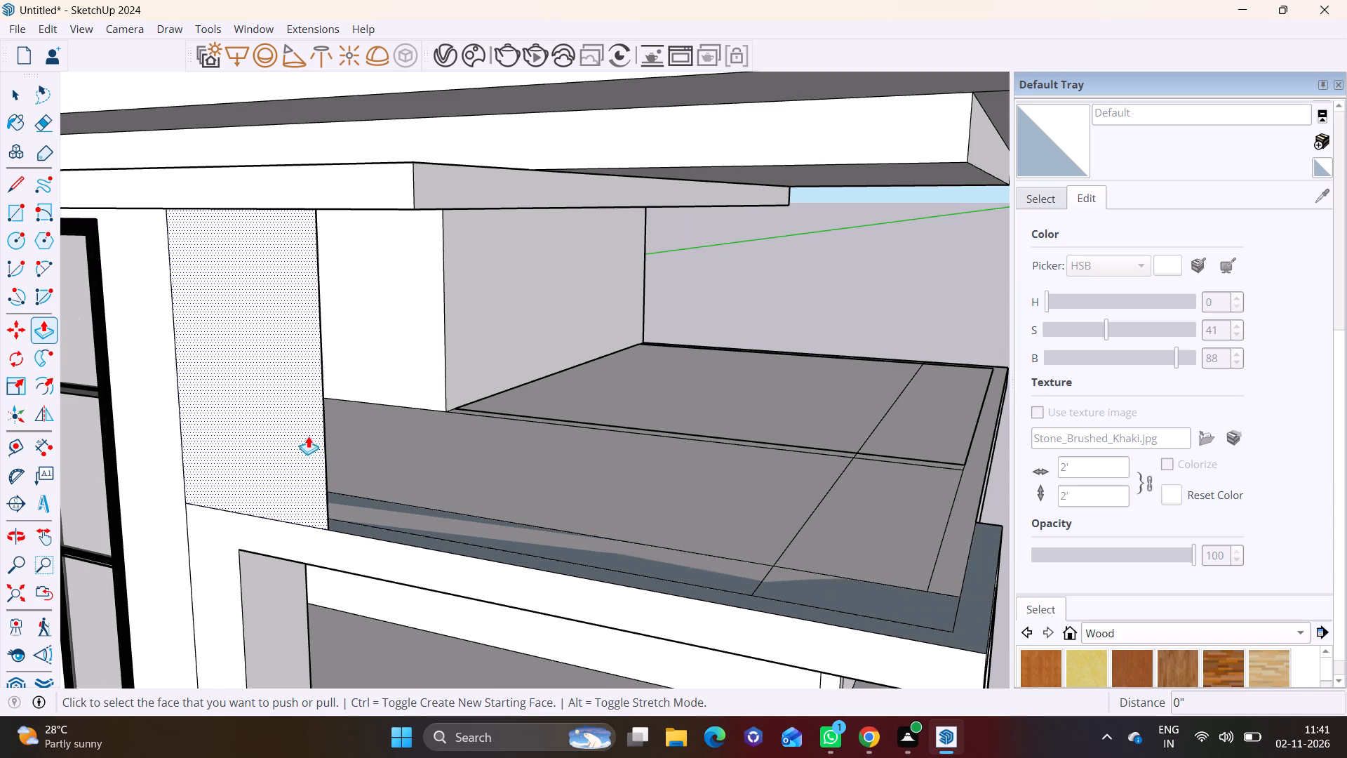
{"action": "key", "text": "ctrl+z"}
Draw an upright rectangle about 5' 1" wide by 7' 1" high from the facade block's inner base corner on the terrace ledge.
{"action": "scroll", "coordinate": [148, 437], "scroll_direction": "up", "scroll_amount": 3}
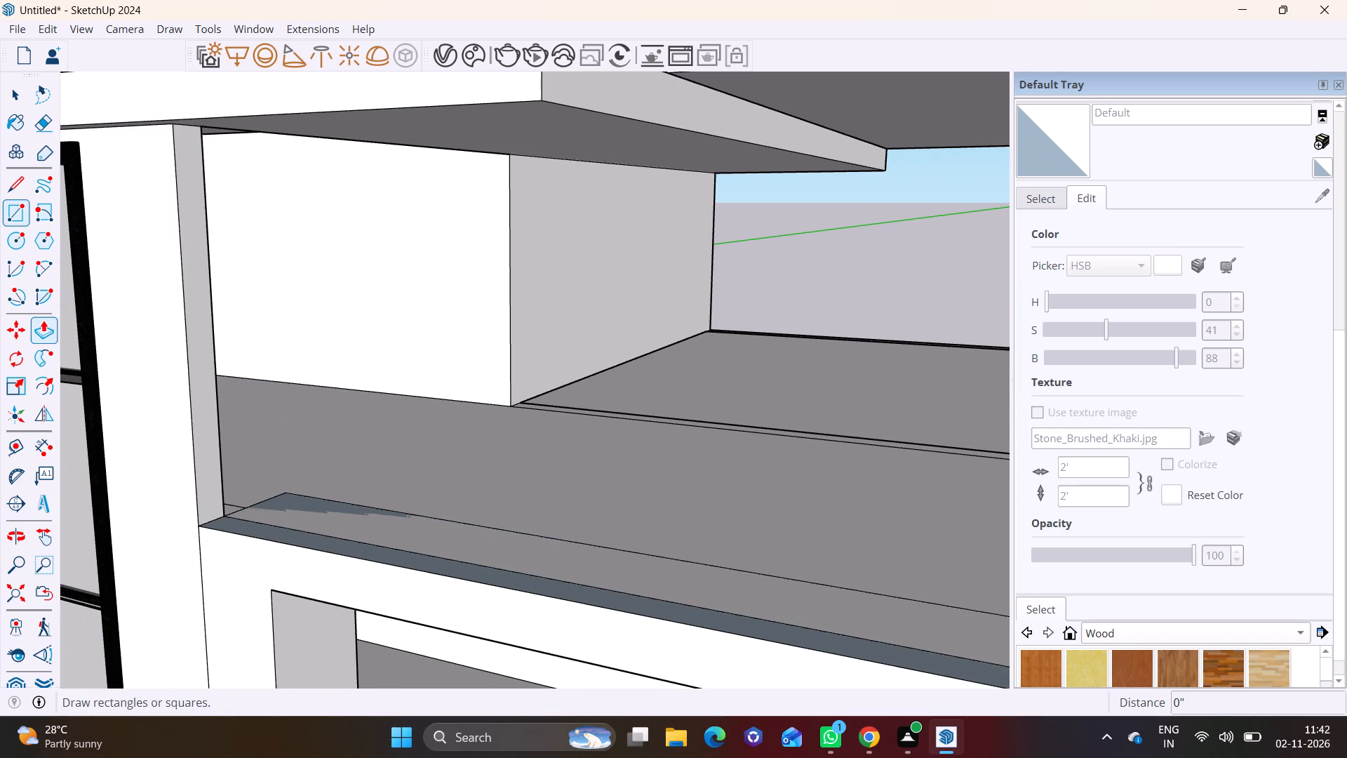
{"action": "left_click", "coordinate": [23, 217]}
{"action": "scroll", "coordinate": [335, 491], "scroll_direction": "up", "scroll_amount": 1, "text": "shift"}
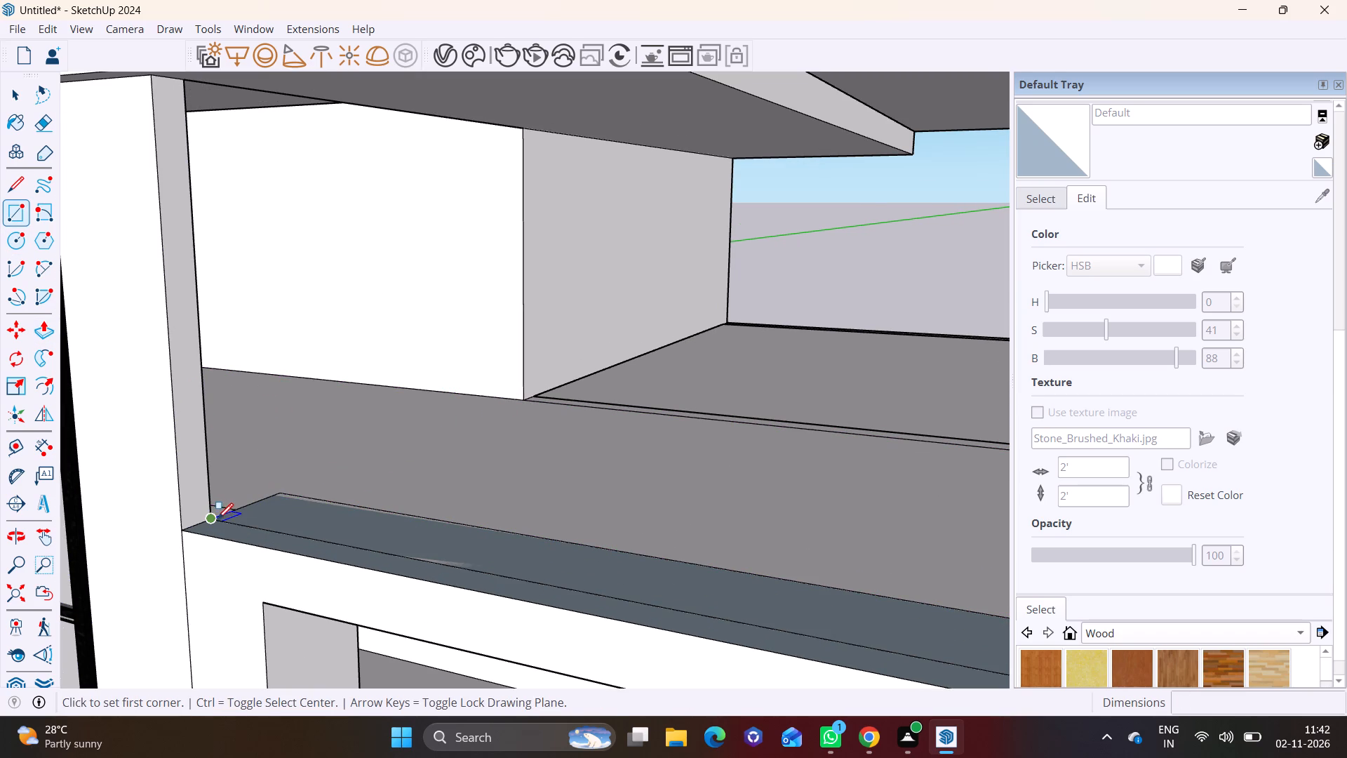
{"action": "left_click", "coordinate": [217, 519]}
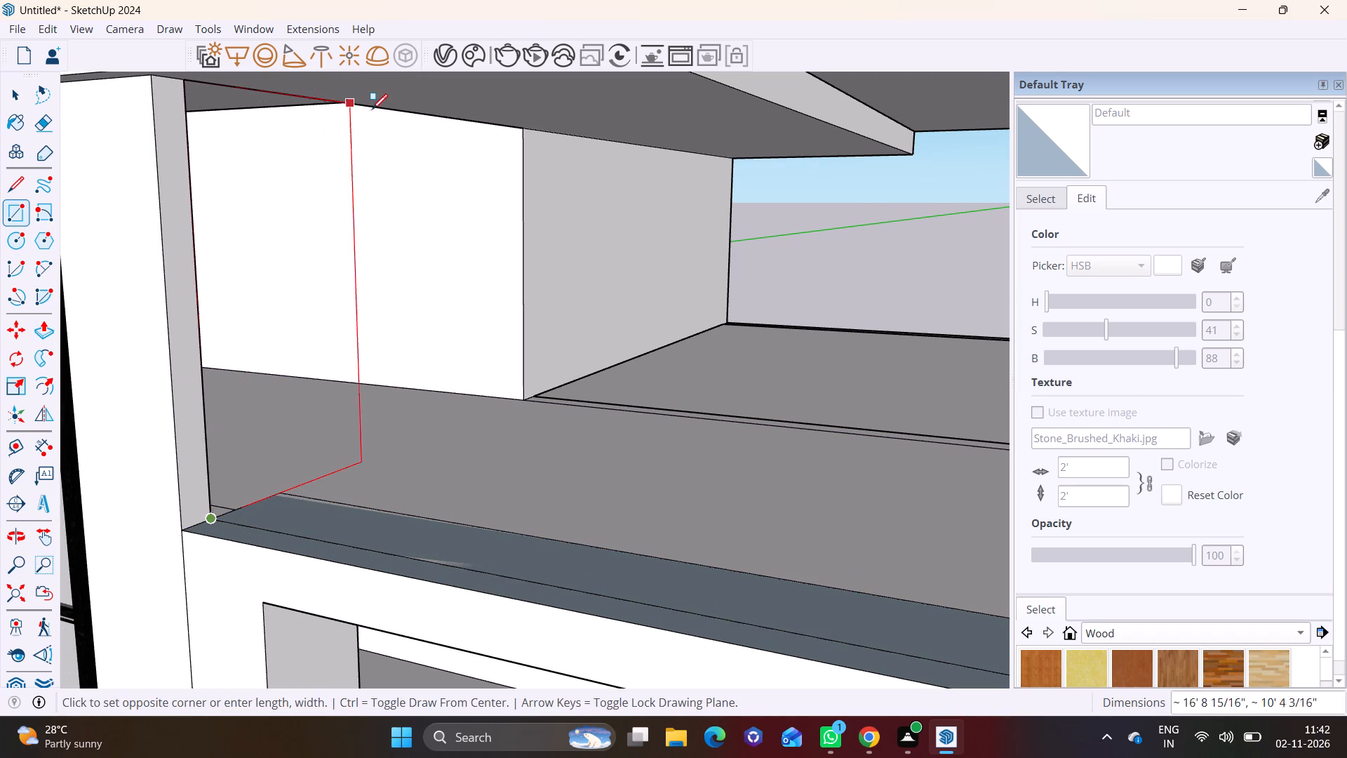
{"action": "middle_click_drag", "start_coordinate": [378, 98], "coordinate": [795, 154], "text": "shift"}
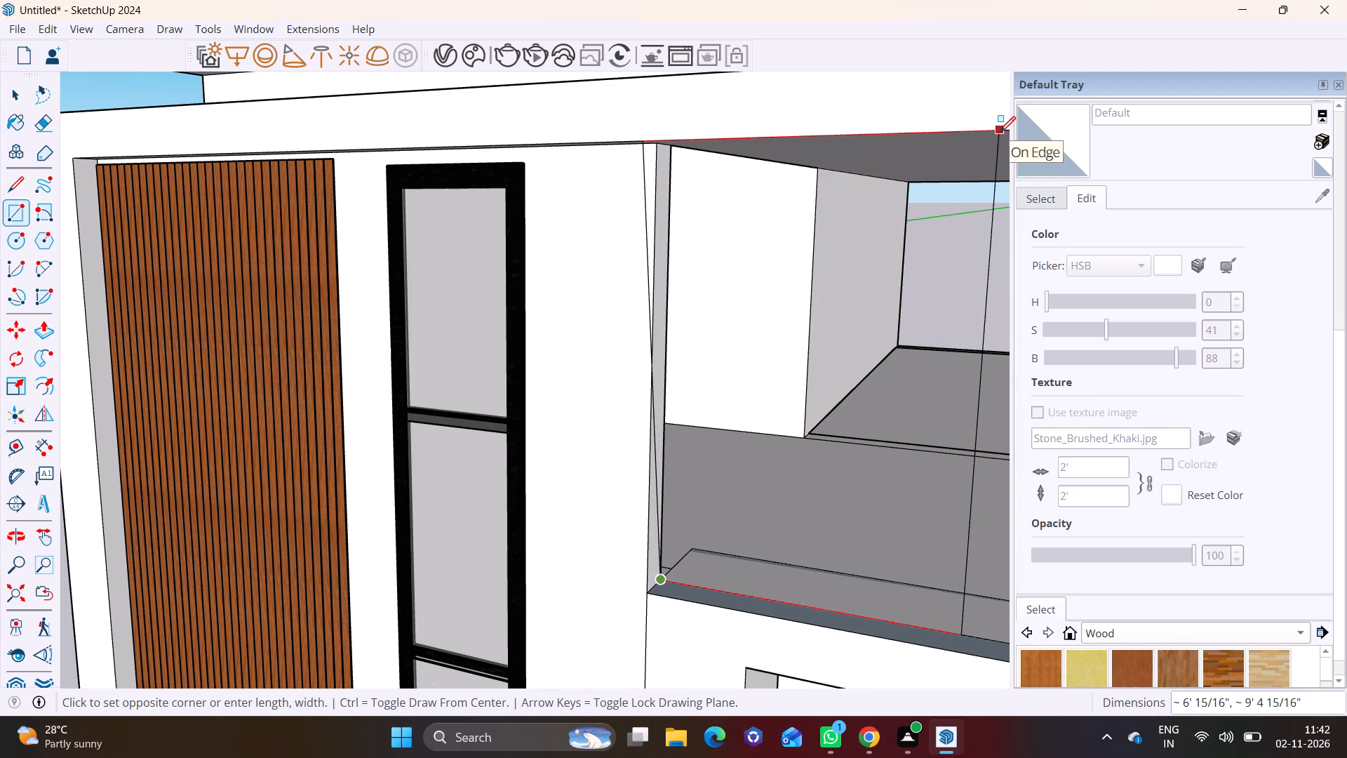
{"action": "left_click", "coordinate": [935, 265]}
{"action": "key", "text": "space"}
Pull the new rectangle forward about 6" to give the wall panel thickness.
{"action": "left_click", "coordinate": [829, 425]}
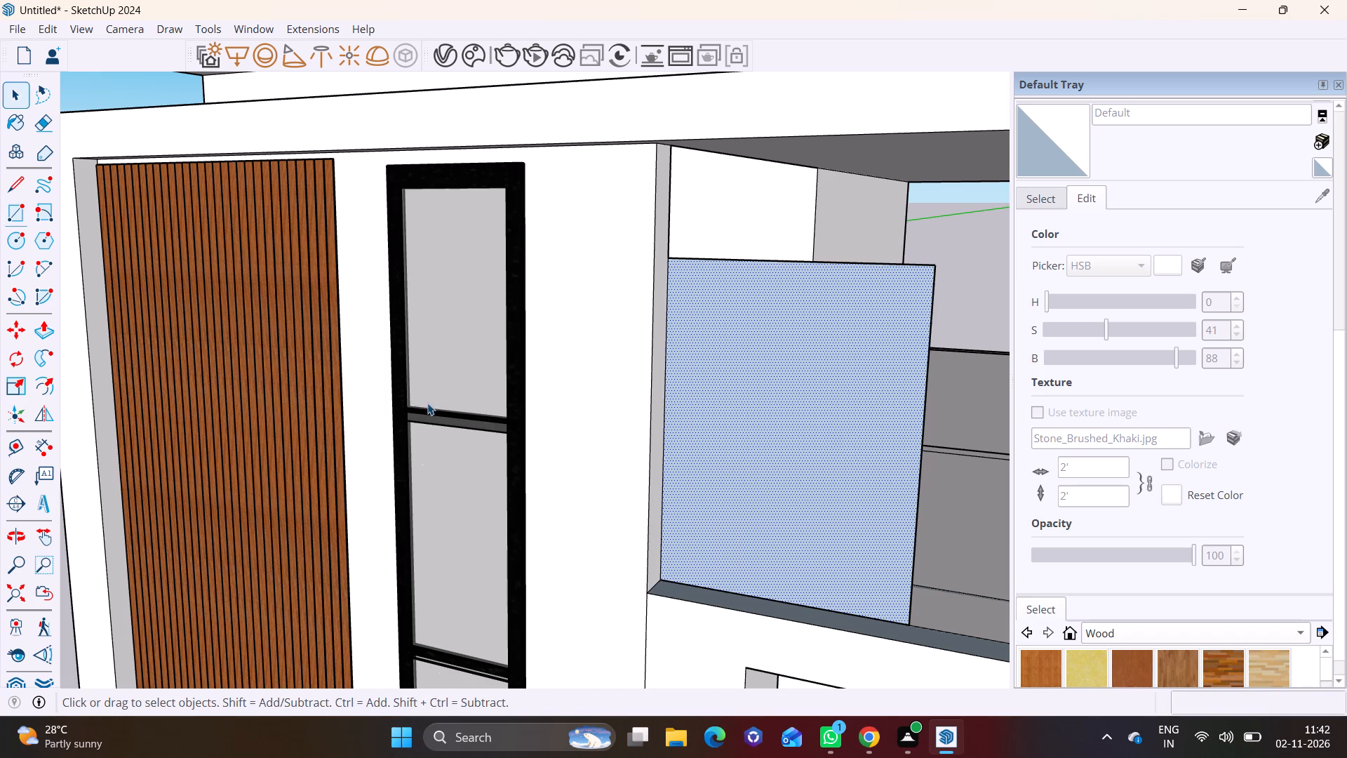
{"action": "left_click", "coordinate": [51, 319]}
{"action": "left_click", "coordinate": [746, 458]}
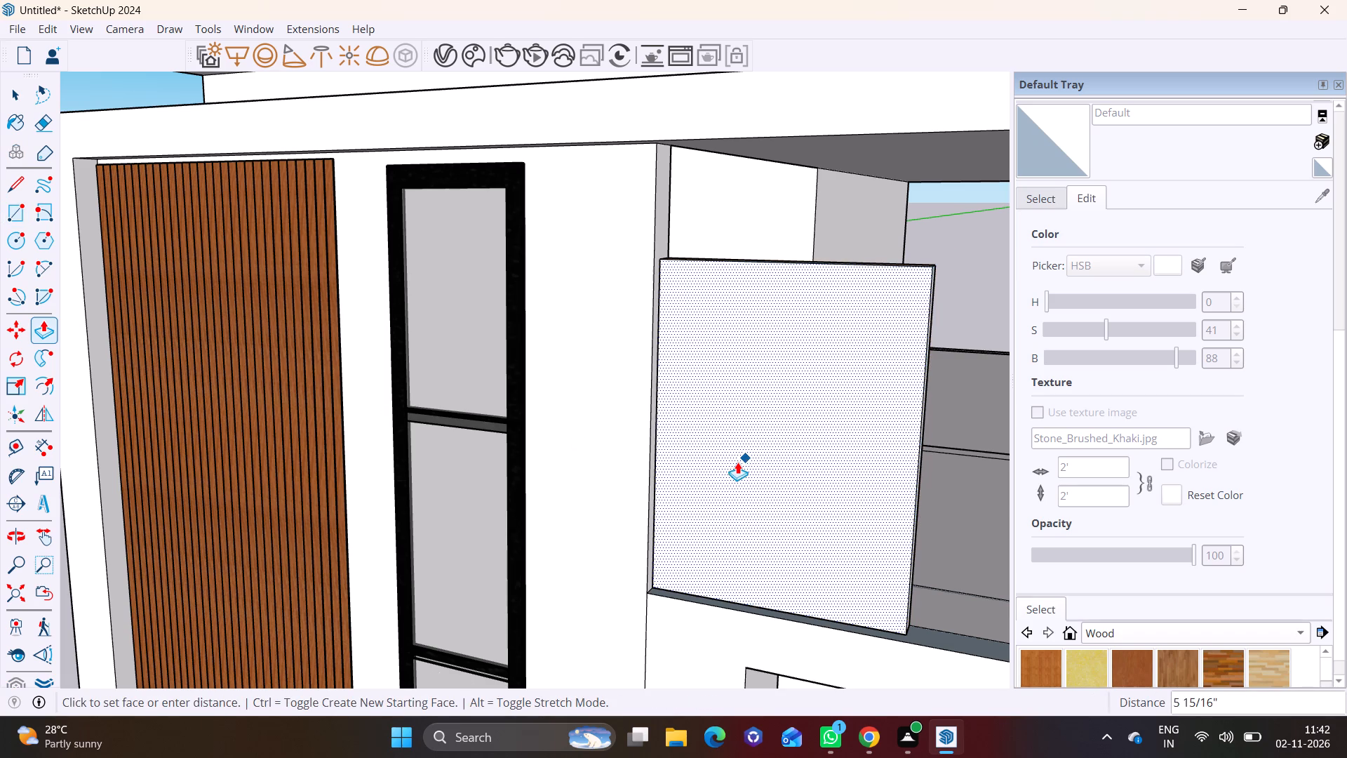
{"action": "left_click", "coordinate": [737, 462]}
Extend the wall panel's top face upward to meet the underside of the overhanging roof band.
{"action": "middle_click_drag", "start_coordinate": [822, 373], "coordinate": [630, 479]}
{"action": "scroll", "coordinate": [659, 401], "scroll_direction": "up", "scroll_amount": 3}
{"action": "key", "text": "space"}
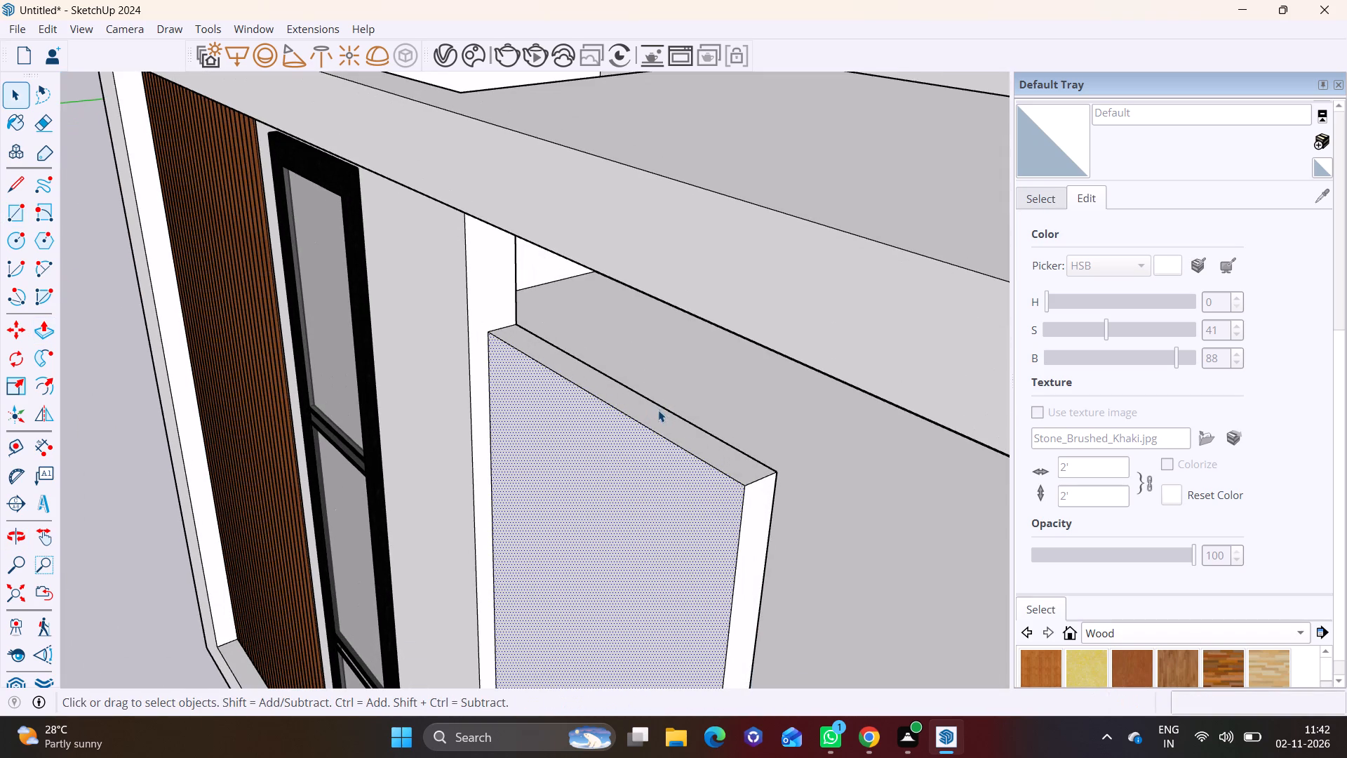
{"action": "left_click", "coordinate": [658, 410]}
{"action": "left_click", "coordinate": [27, 326]}
{"action": "left_click", "coordinate": [611, 395]}
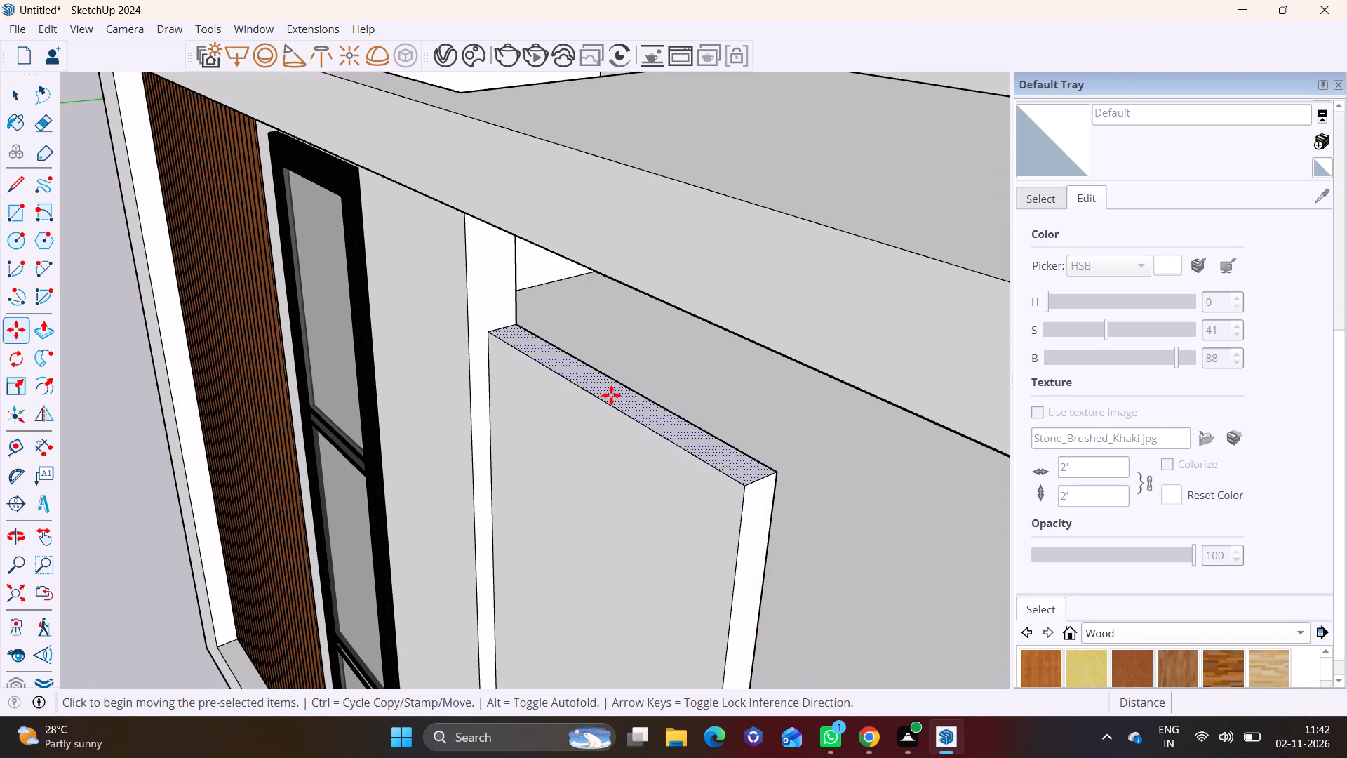
{"action": "key", "text": "space"}
{"action": "left_click", "coordinate": [36, 326]}
{"action": "left_click", "coordinate": [633, 406]}
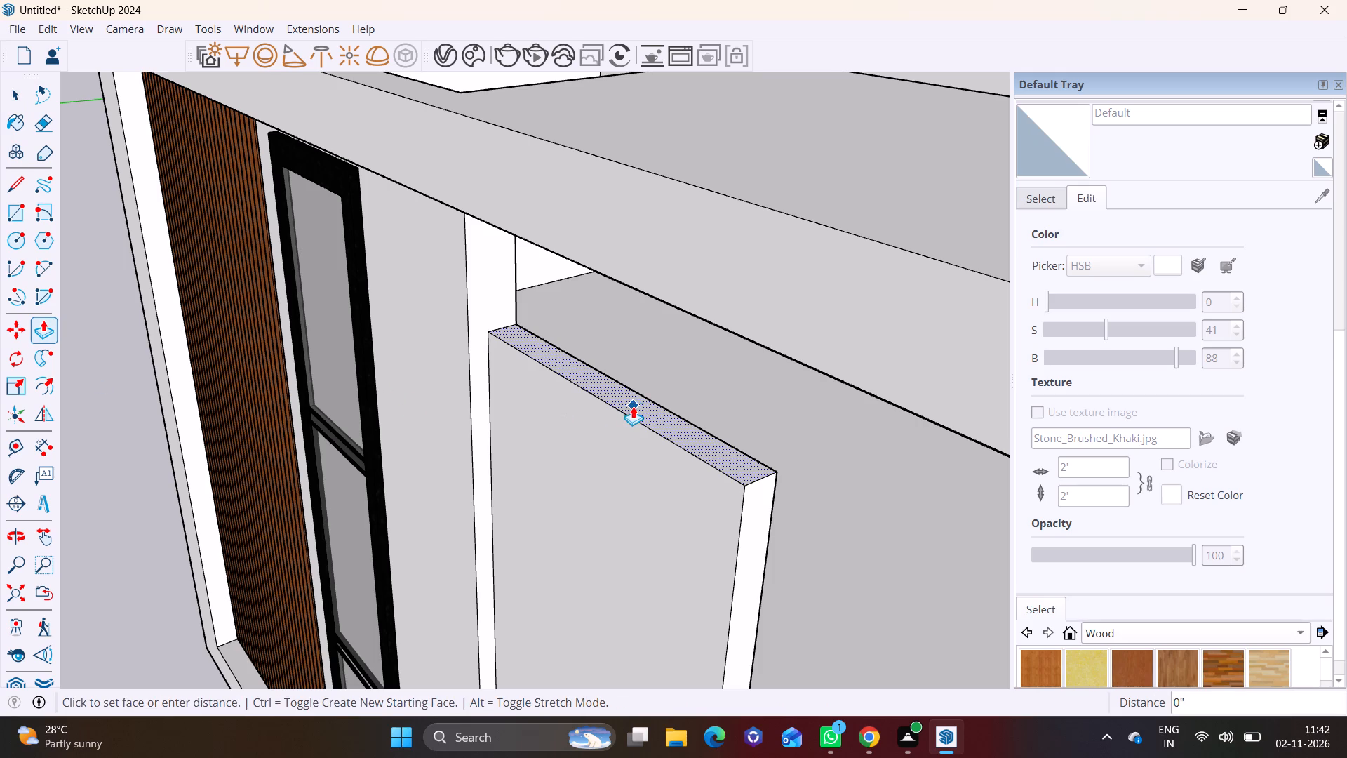
{"action": "left_click", "coordinate": [638, 279]}
{"action": "middle_click_drag", "start_coordinate": [643, 347], "coordinate": [684, 314]}
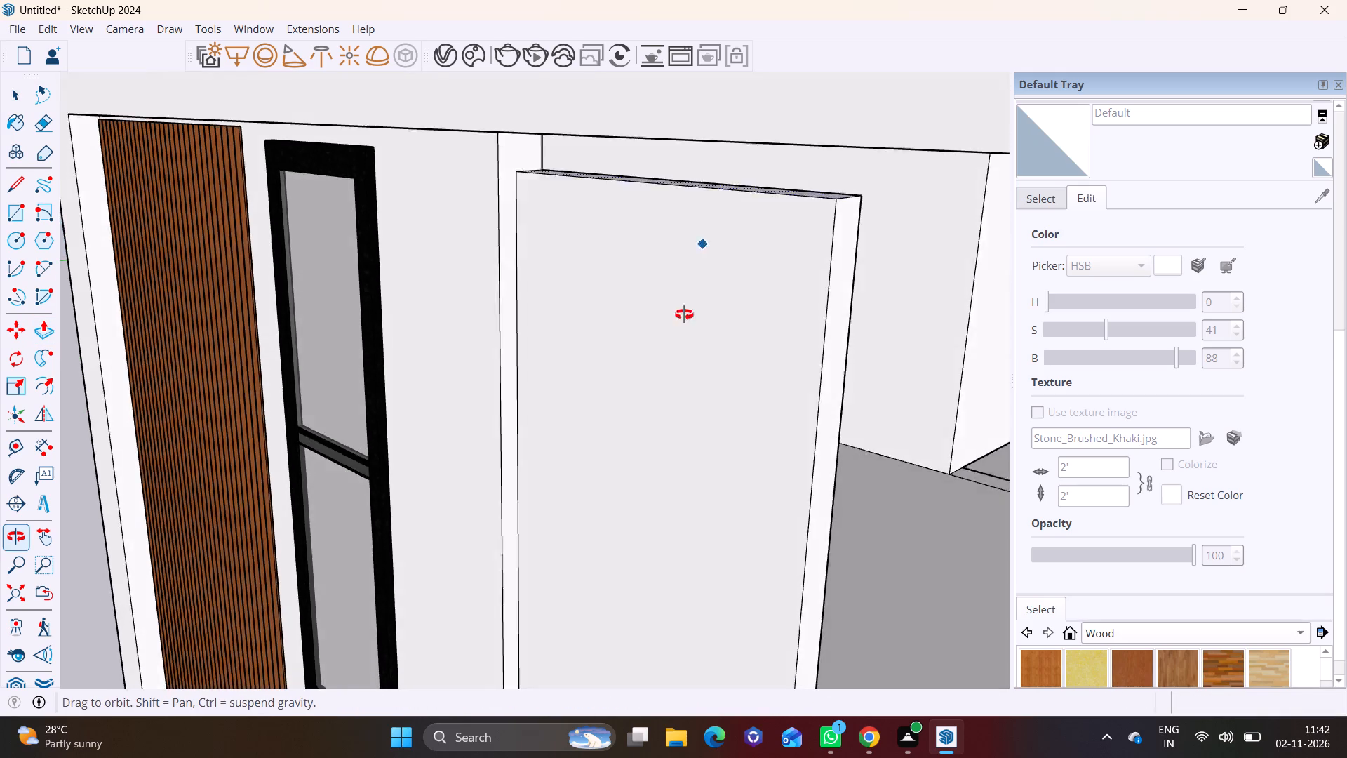
{"action": "middle_click_drag", "start_coordinate": [684, 314], "coordinate": [678, 324]}
{"action": "scroll", "coordinate": [655, 169], "scroll_direction": "up", "scroll_amount": 3}
{"action": "left_click", "coordinate": [675, 259]}
{"action": "left_click", "coordinate": [688, 177]}
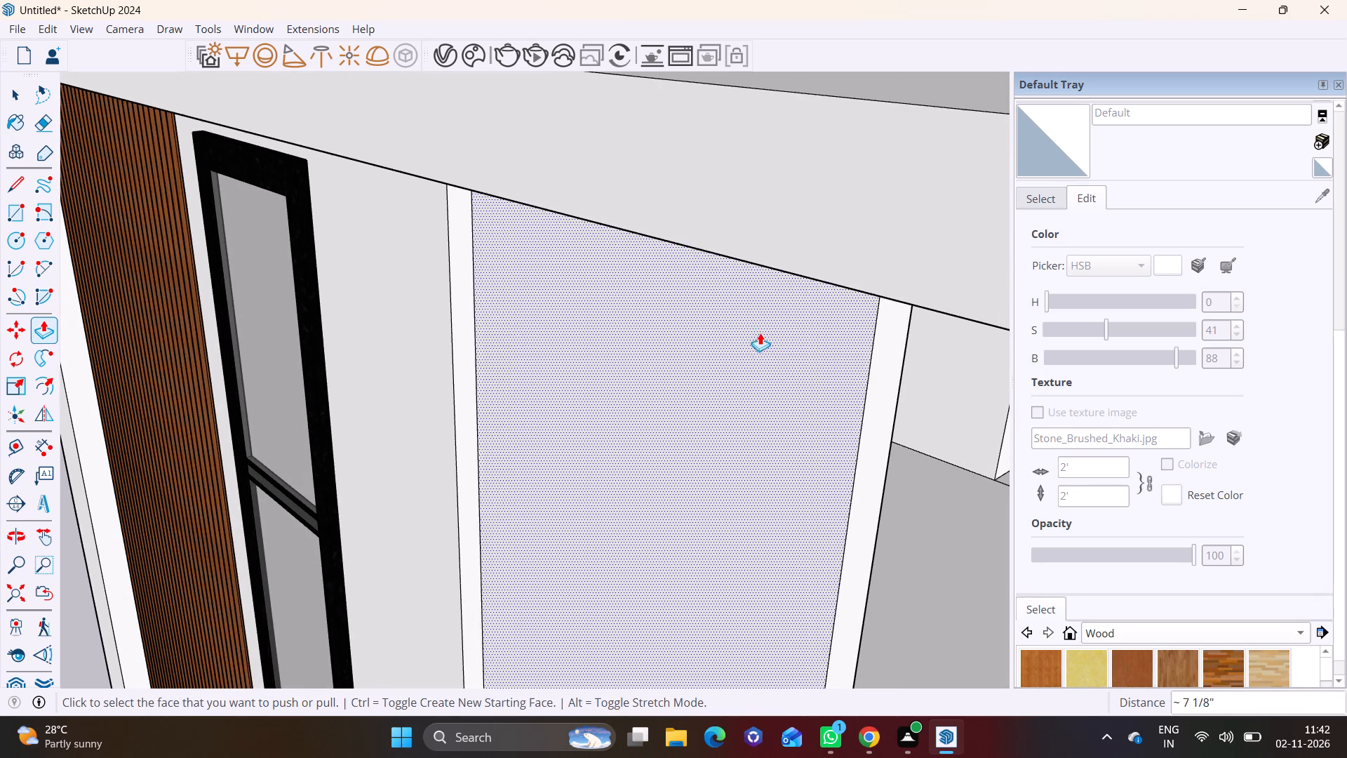
Widen the terrace wall panel by pulling its narrow outer side face farther out along the terrace ledge.
{"action": "scroll", "coordinate": [763, 337], "scroll_direction": "down", "scroll_amount": 3}
{"action": "middle_click_drag", "start_coordinate": [766, 365], "coordinate": [647, 198]}
{"action": "scroll", "coordinate": [616, 291], "scroll_direction": "down", "scroll_amount": 7}
{"action": "middle_click_drag", "start_coordinate": [702, 374], "coordinate": [785, 293]}
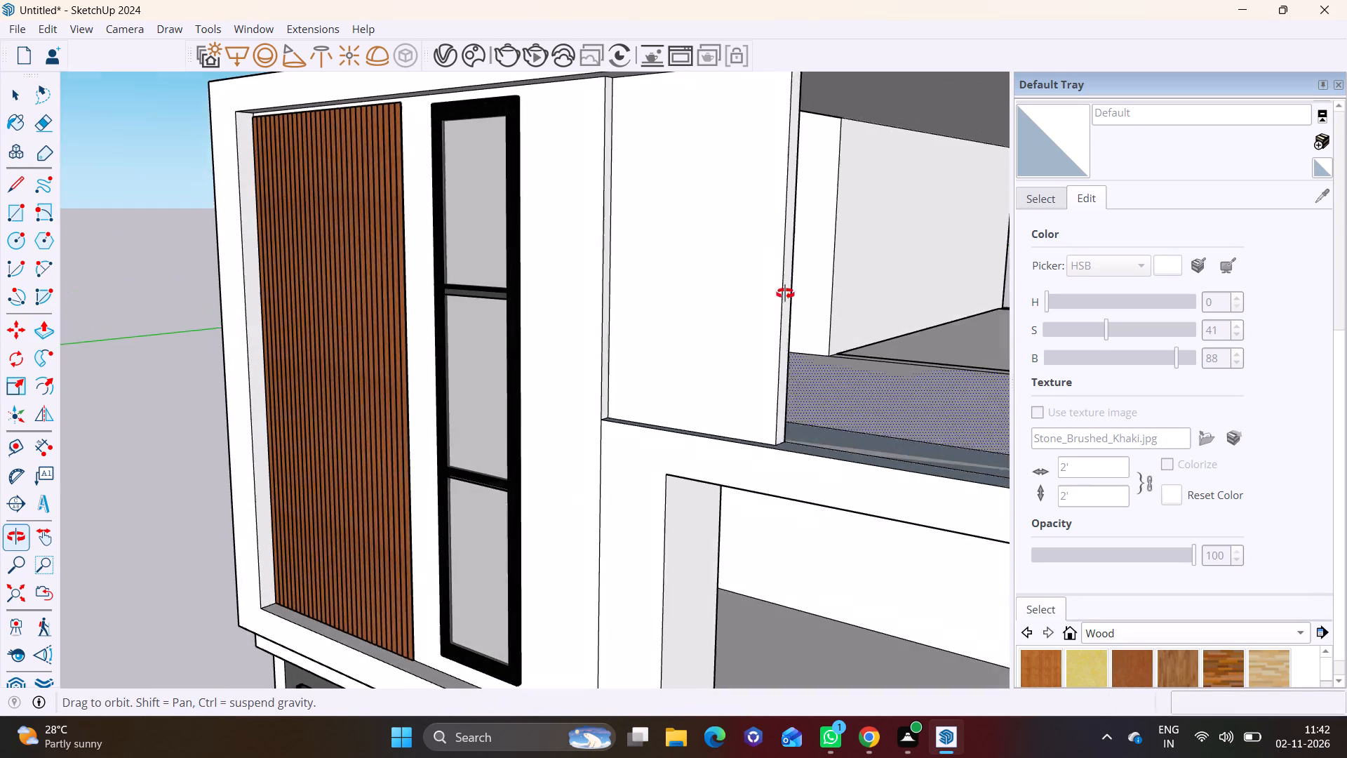
{"action": "middle_click_drag", "start_coordinate": [785, 293], "coordinate": [786, 293]}
{"action": "left_click", "coordinate": [789, 314]}
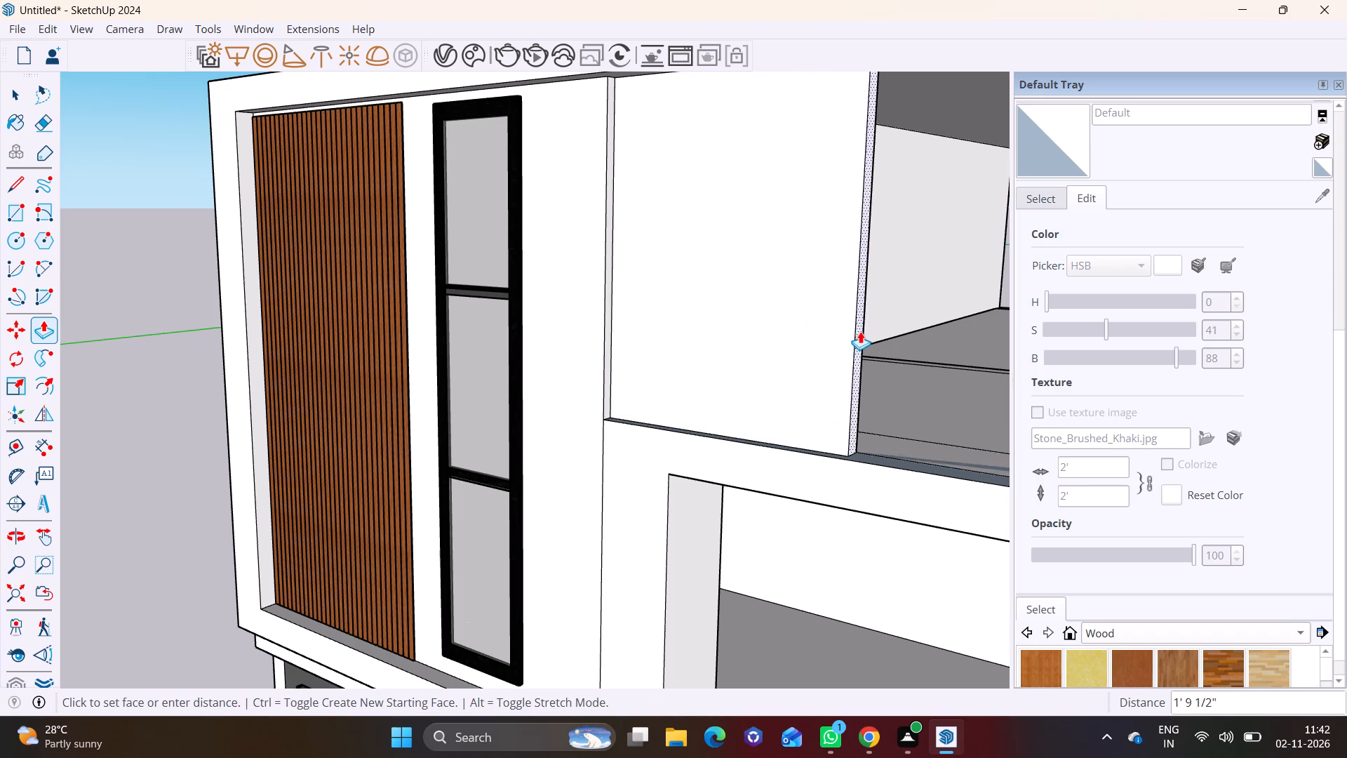
{"action": "left_click", "coordinate": [892, 331]}
{"action": "key", "text": "space"}
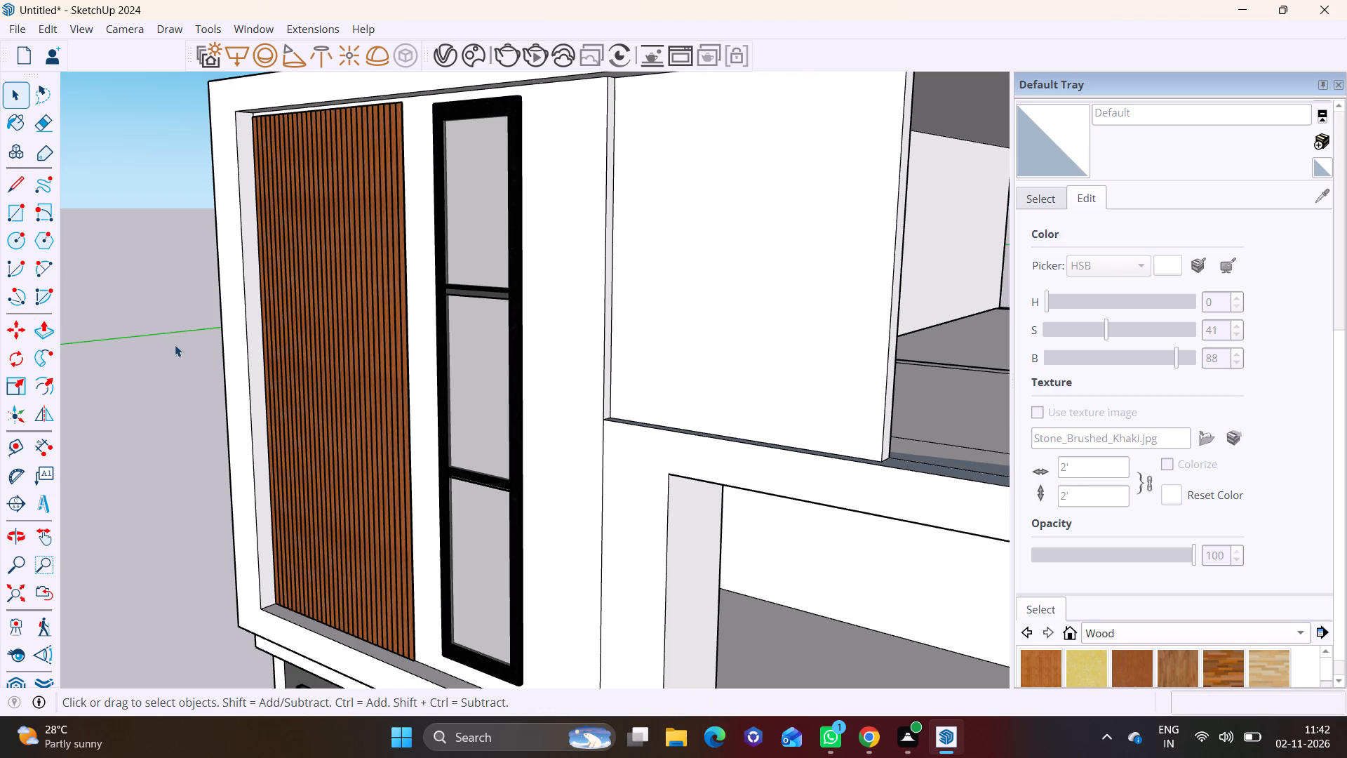
{"action": "left_click", "coordinate": [173, 345]}
Examine the widened terrace wall panel, the roof overhang and the whole facade from several angles.
{"action": "scroll", "coordinate": [297, 367], "scroll_direction": "down", "scroll_amount": 7}
{"action": "middle_click_drag", "start_coordinate": [697, 455], "coordinate": [1000, 425]}
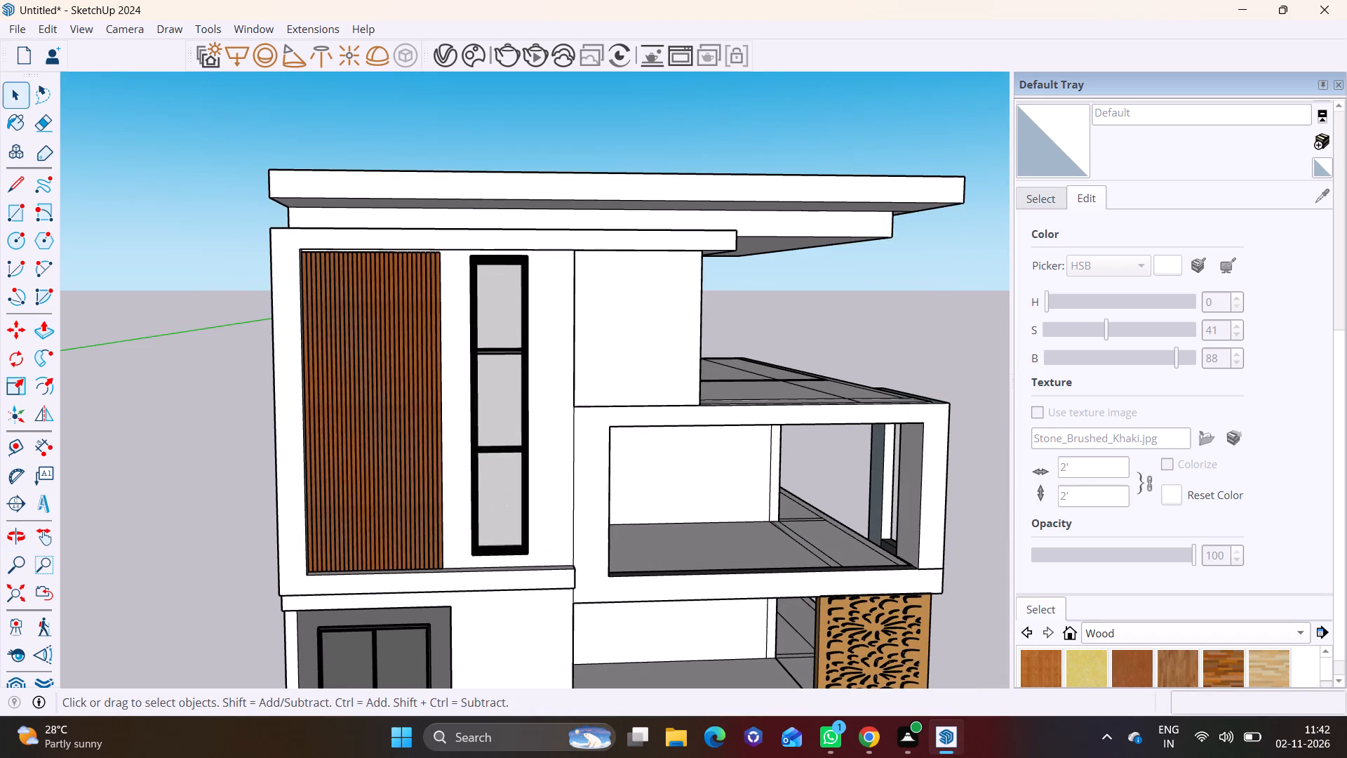
{"action": "middle_click_drag", "start_coordinate": [681, 481], "coordinate": [445, 504]}
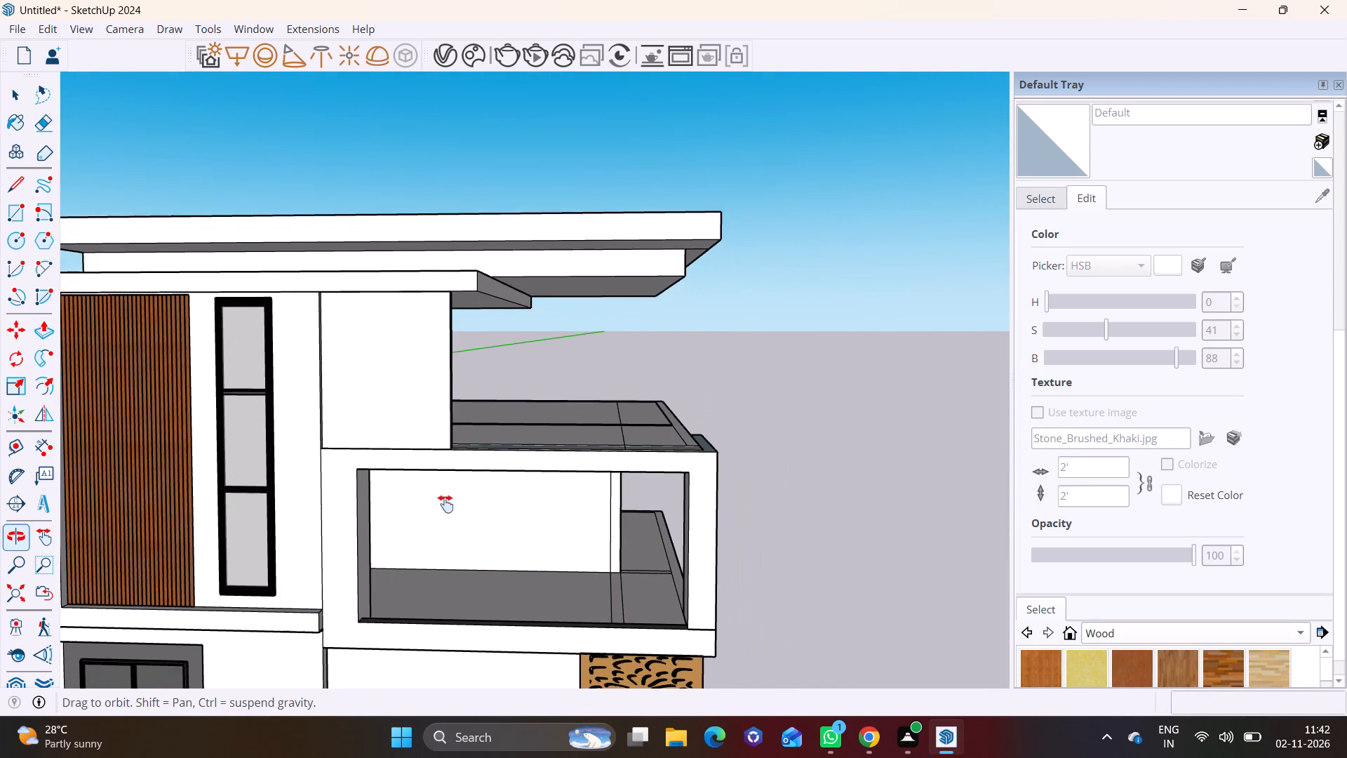
{"action": "middle_click_drag", "start_coordinate": [445, 504], "coordinate": [445, 503]}
{"action": "scroll", "coordinate": [556, 528], "scroll_direction": "up", "scroll_amount": 3}
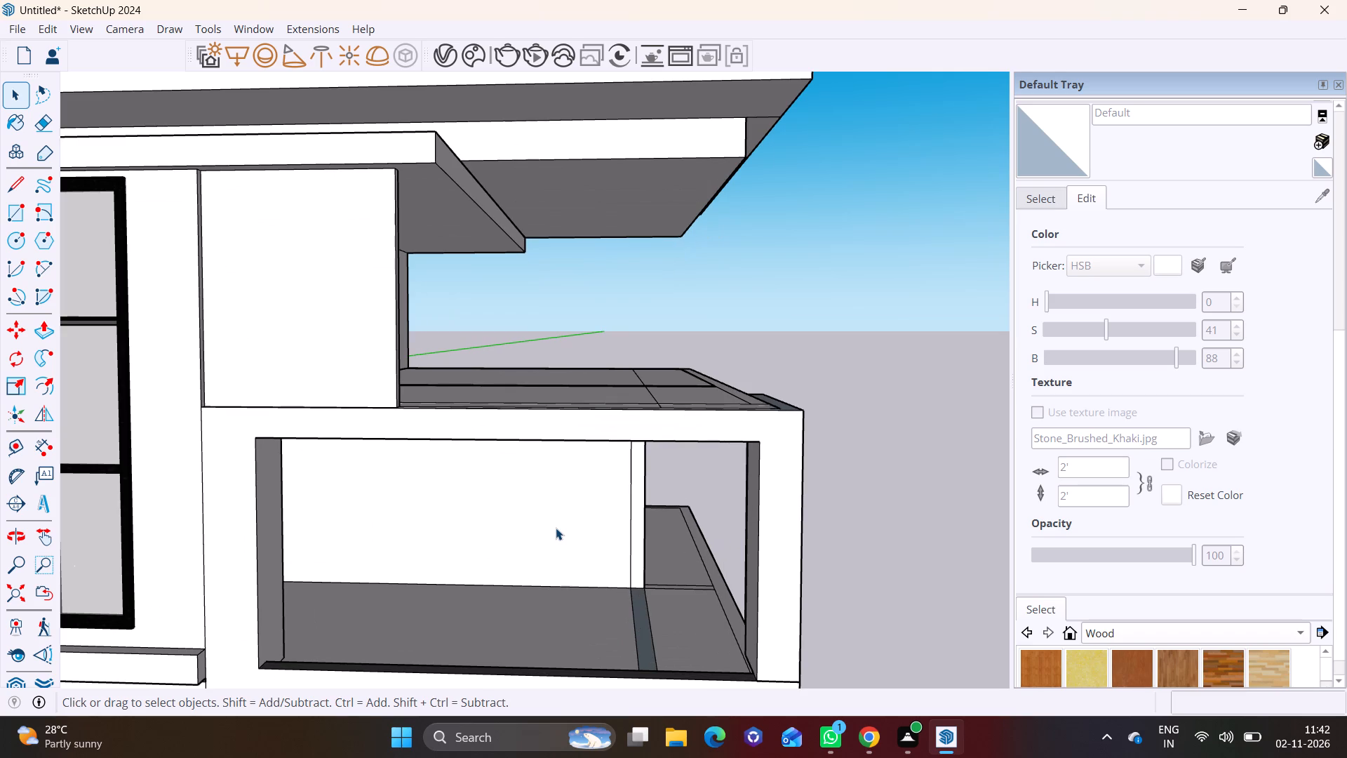
{"action": "scroll", "coordinate": [556, 528], "scroll_direction": "down", "scroll_amount": 3}
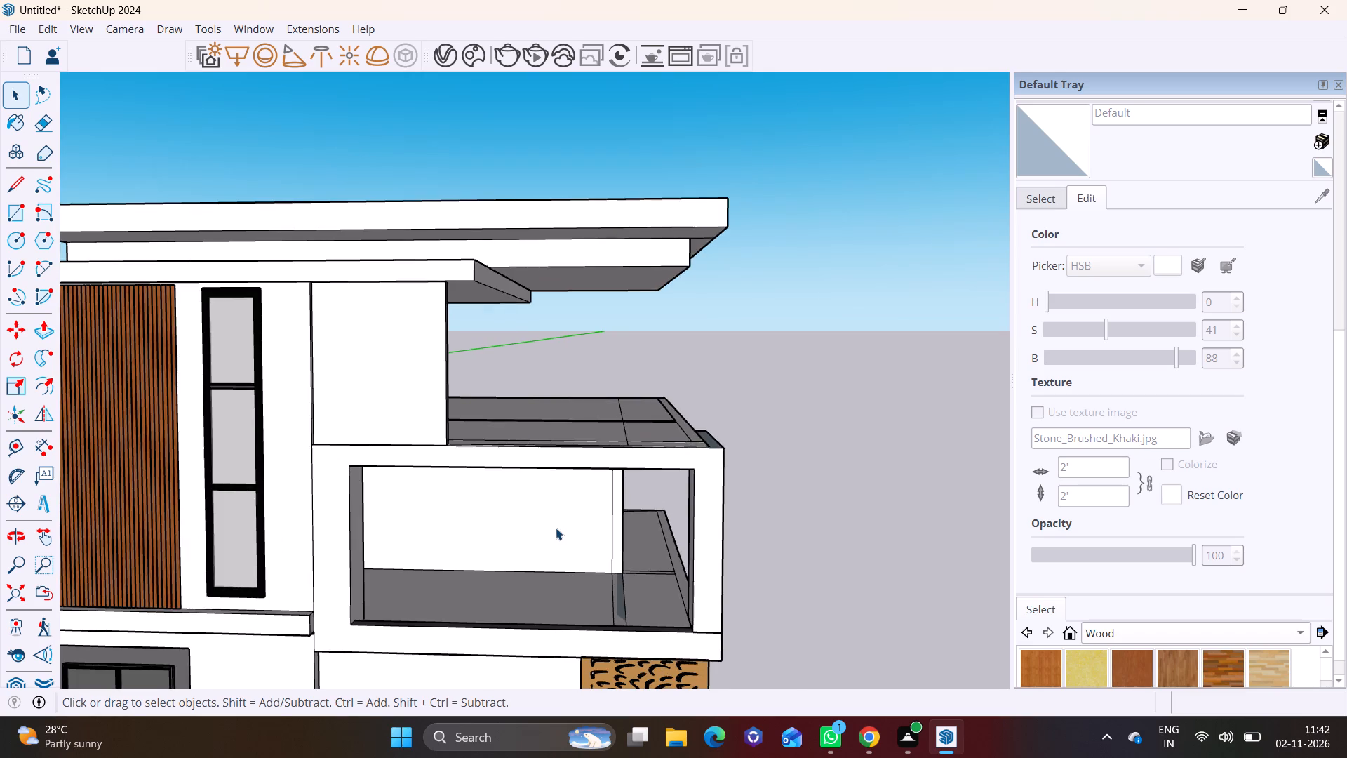
{"action": "middle_click_drag", "start_coordinate": [551, 528], "coordinate": [450, 519]}
{"action": "scroll", "coordinate": [345, 491], "scroll_direction": "down", "scroll_amount": 1}
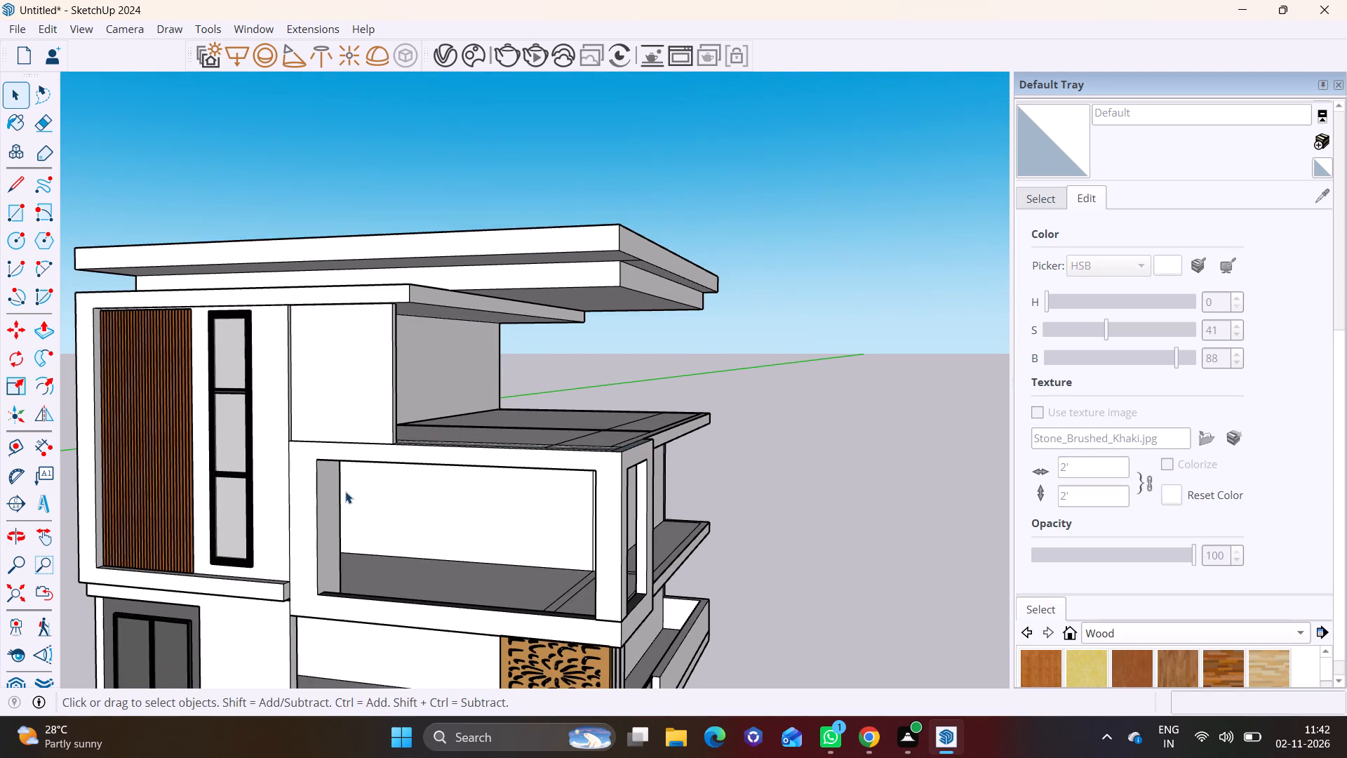
{"action": "middle_click_drag", "start_coordinate": [346, 488], "coordinate": [382, 586], "text": "shift"}
{"action": "scroll", "coordinate": [386, 449], "scroll_direction": "up", "scroll_amount": 3}
{"action": "scroll", "coordinate": [447, 481], "scroll_direction": "up", "scroll_amount": 2}
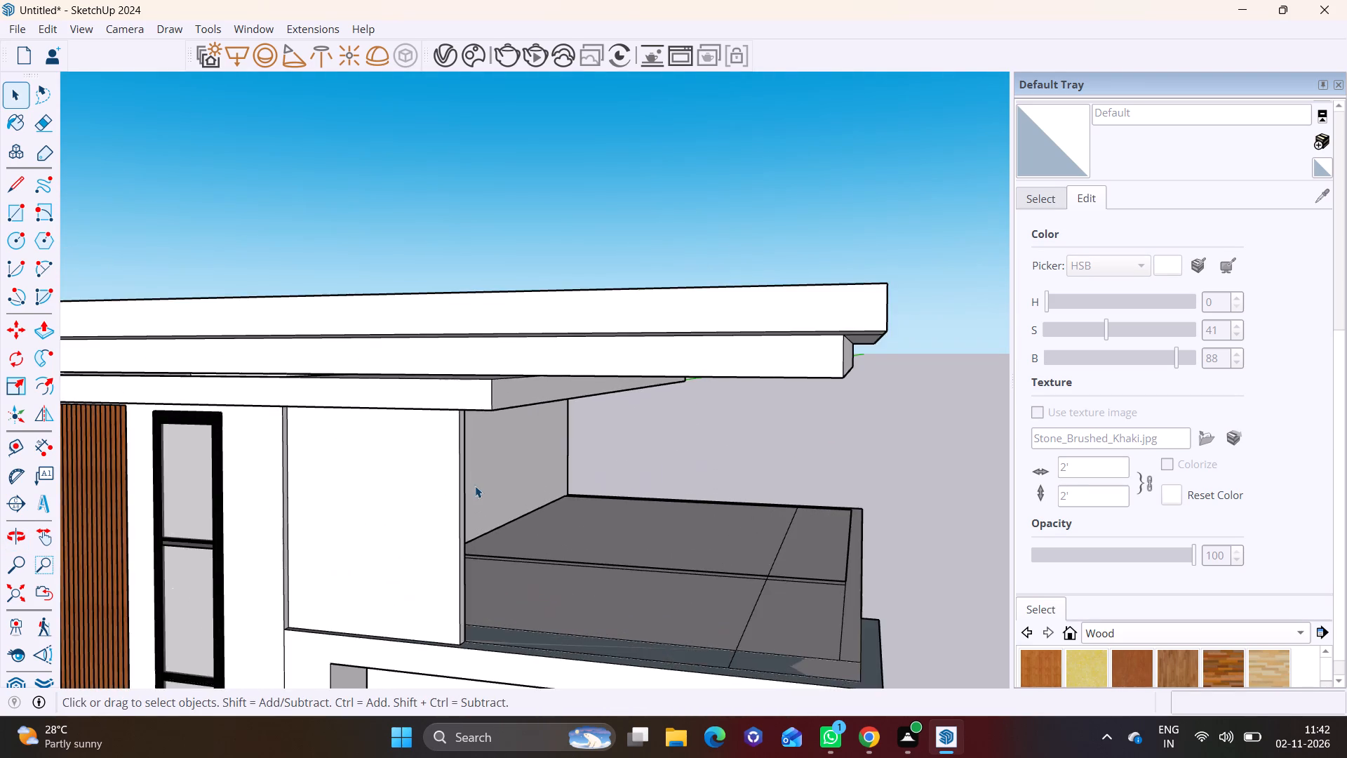
{"action": "scroll", "coordinate": [475, 486], "scroll_direction": "down", "scroll_amount": 12}
{"action": "middle_click_drag", "start_coordinate": [498, 482], "coordinate": [502, 270], "text": "shift"}
{"action": "scroll", "coordinate": [485, 290], "scroll_direction": "up", "scroll_amount": 3}
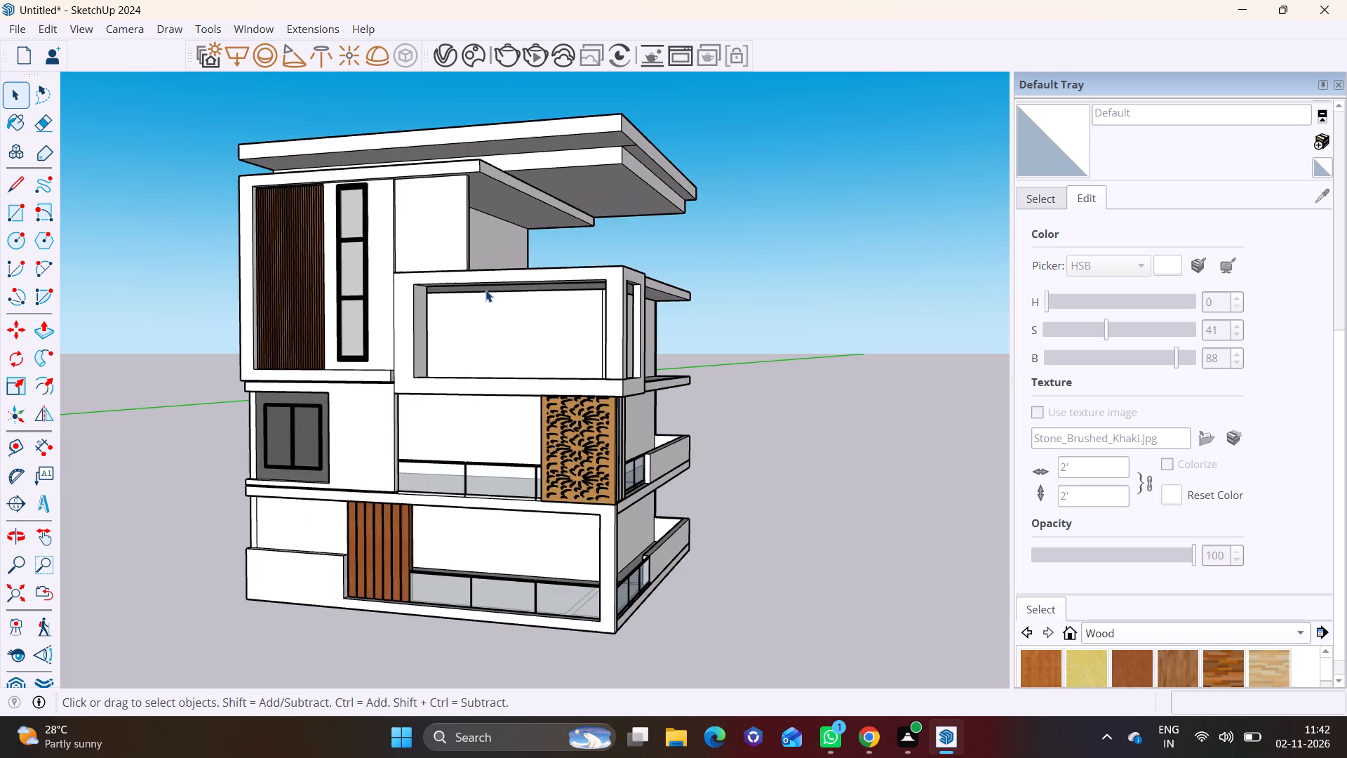
{"action": "scroll", "coordinate": [489, 305], "scroll_direction": "down", "scroll_amount": 3}
{"action": "middle_click_drag", "start_coordinate": [496, 310], "coordinate": [512, 389], "text": "shift"}
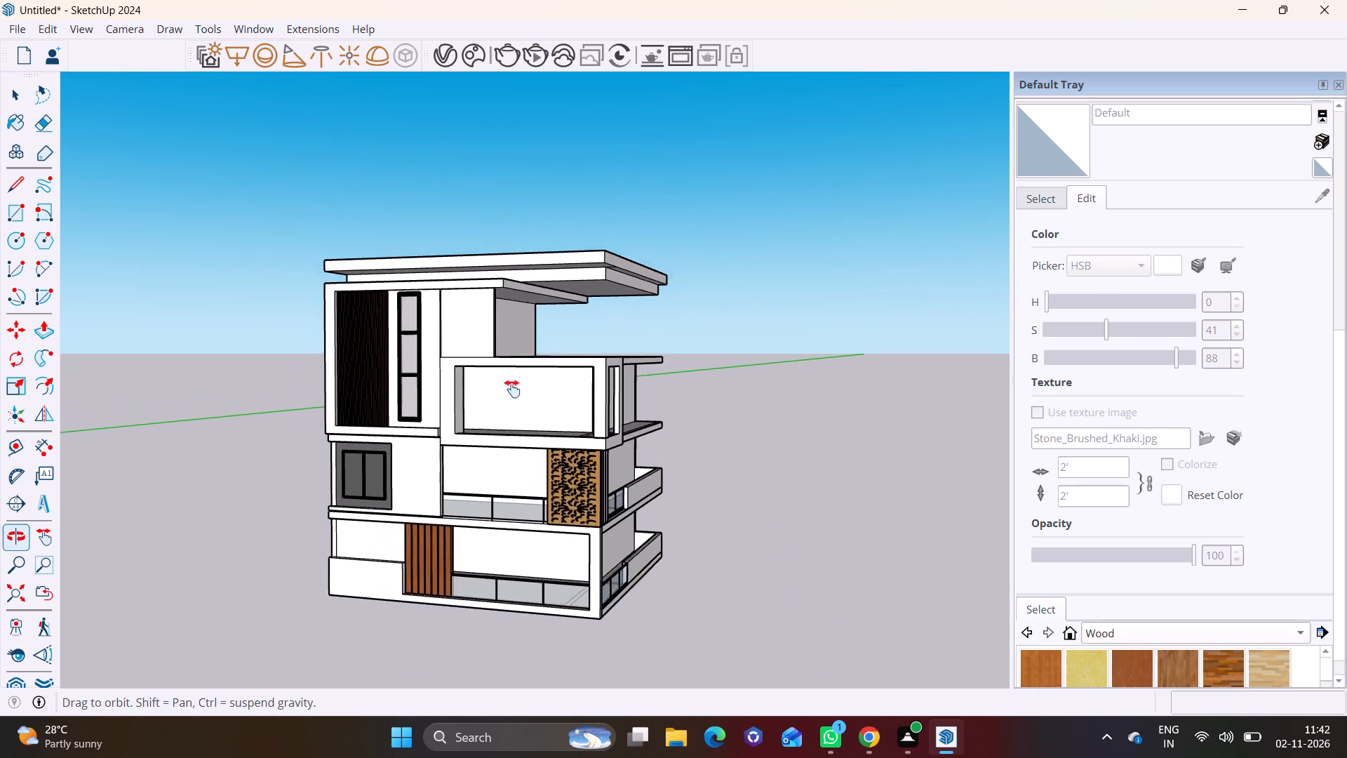
{"action": "middle_click_drag", "start_coordinate": [512, 389], "coordinate": [474, 441], "text": "shift"}
Open the roof slab group and paint the front face of its recessed lower band with Wood Veneer 01.
{"action": "scroll", "coordinate": [538, 338], "scroll_direction": "up", "scroll_amount": 2}
{"action": "left_click", "coordinate": [551, 347]}
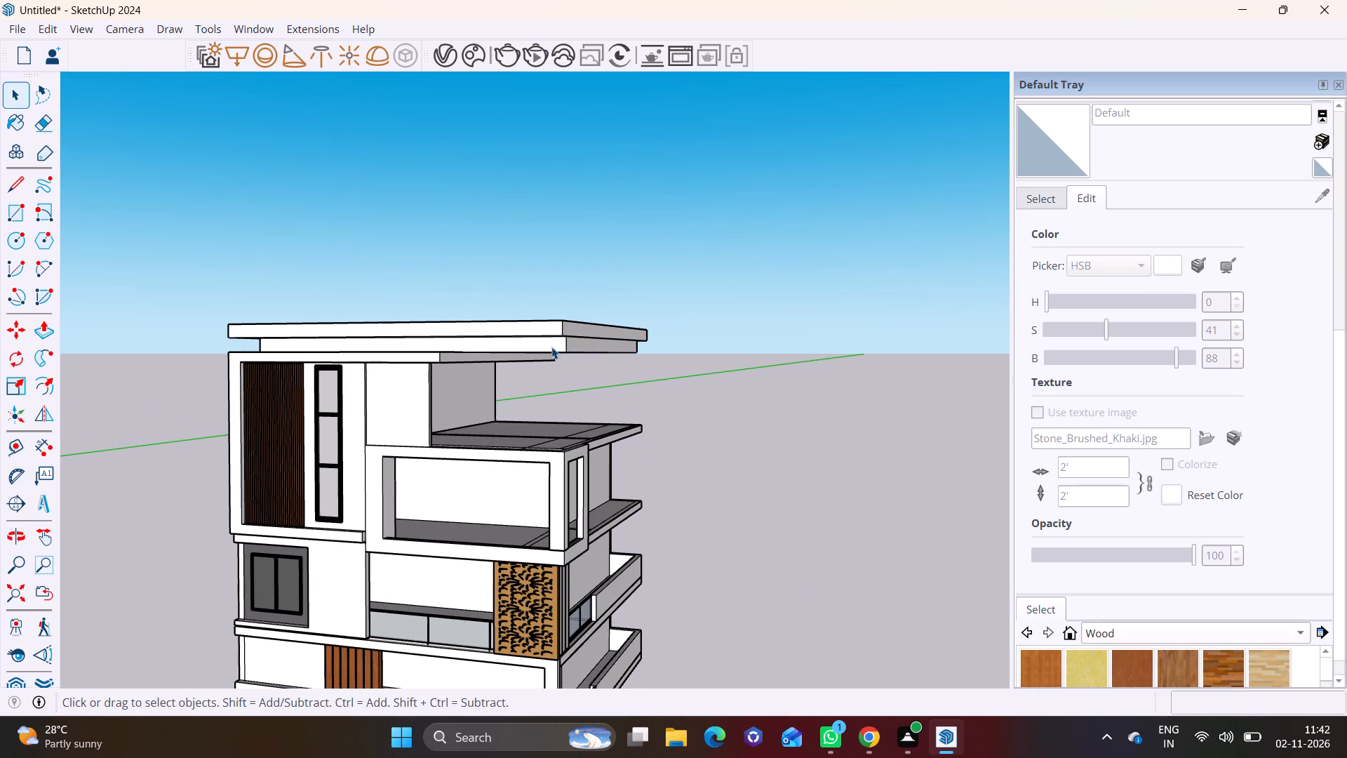
{"action": "scroll", "coordinate": [551, 347], "scroll_direction": "up", "scroll_amount": 3}
{"action": "triple_click", "coordinate": [533, 350]}
{"action": "left_click", "coordinate": [558, 345]}
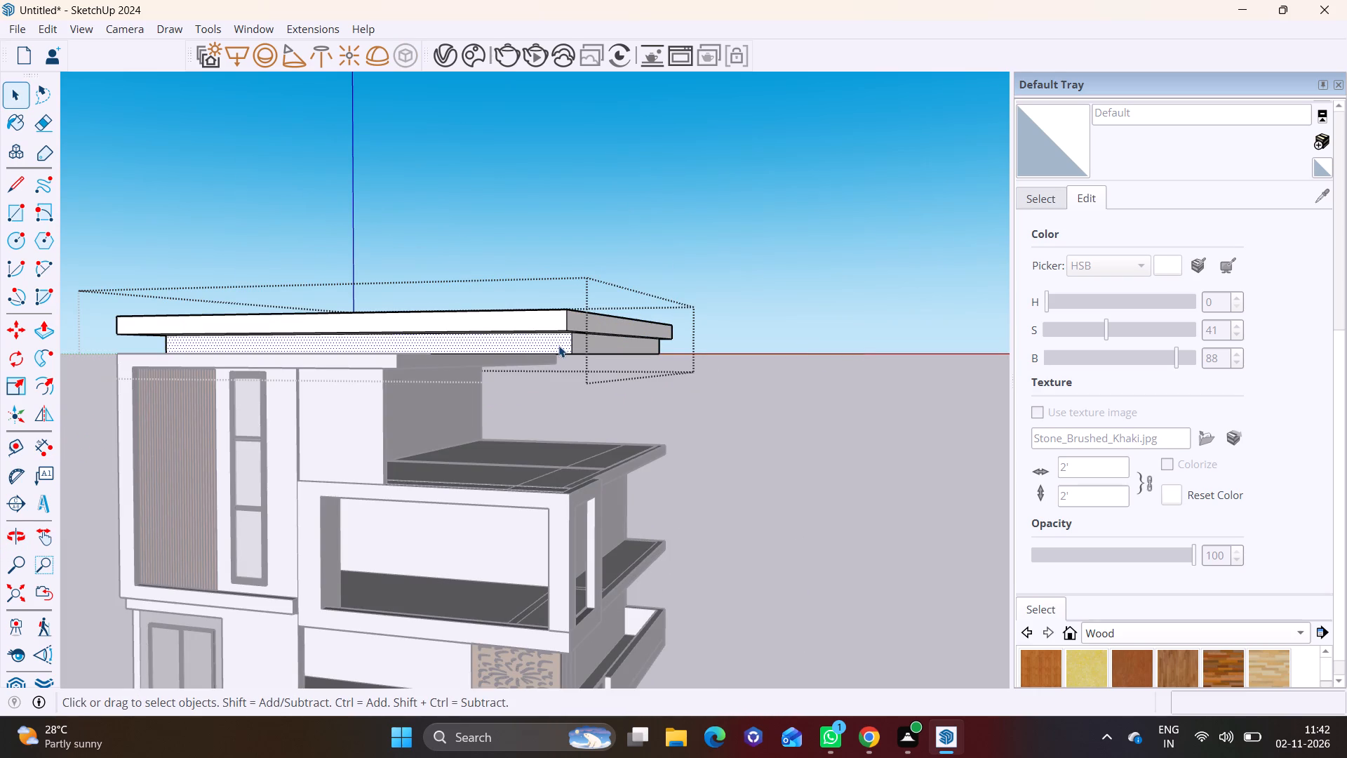
{"action": "scroll", "coordinate": [1120, 625], "scroll_direction": "down", "scroll_amount": 5}
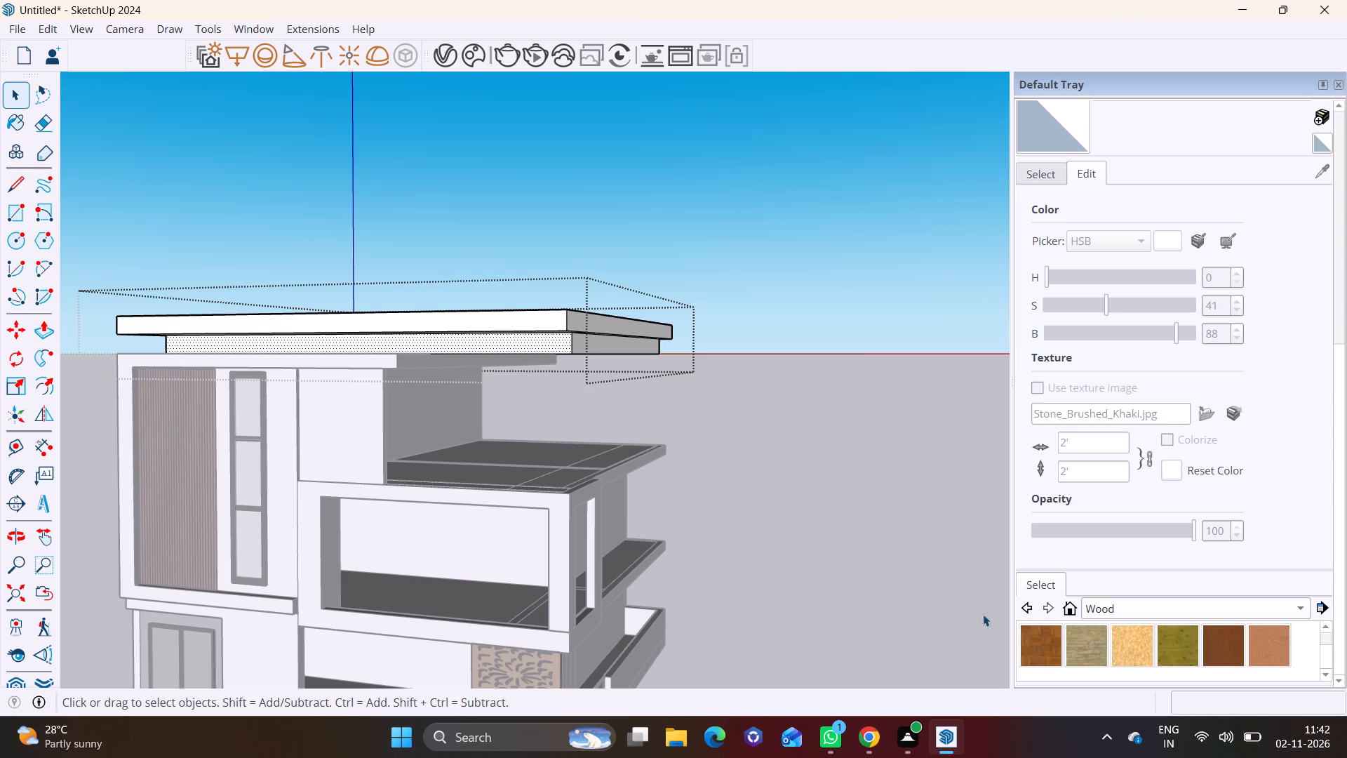
{"action": "left_click", "coordinate": [1224, 652]}
{"action": "left_click", "coordinate": [514, 342]}
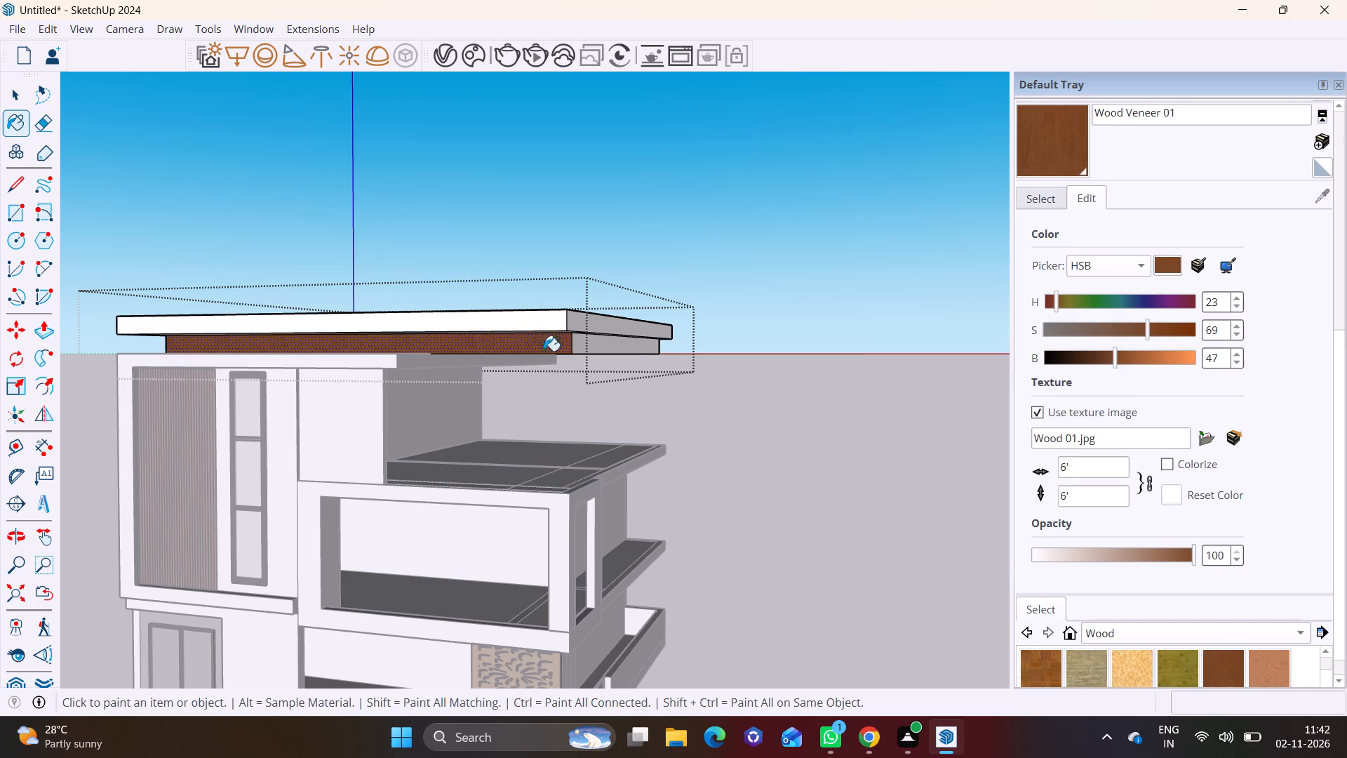
Paint the next two side faces of the lower roof band, going around the building, with Wood Veneer 01.
{"action": "middle_click_drag", "start_coordinate": [625, 374], "coordinate": [478, 411]}
{"action": "key", "text": "space"}
{"action": "left_click", "coordinate": [549, 356]}
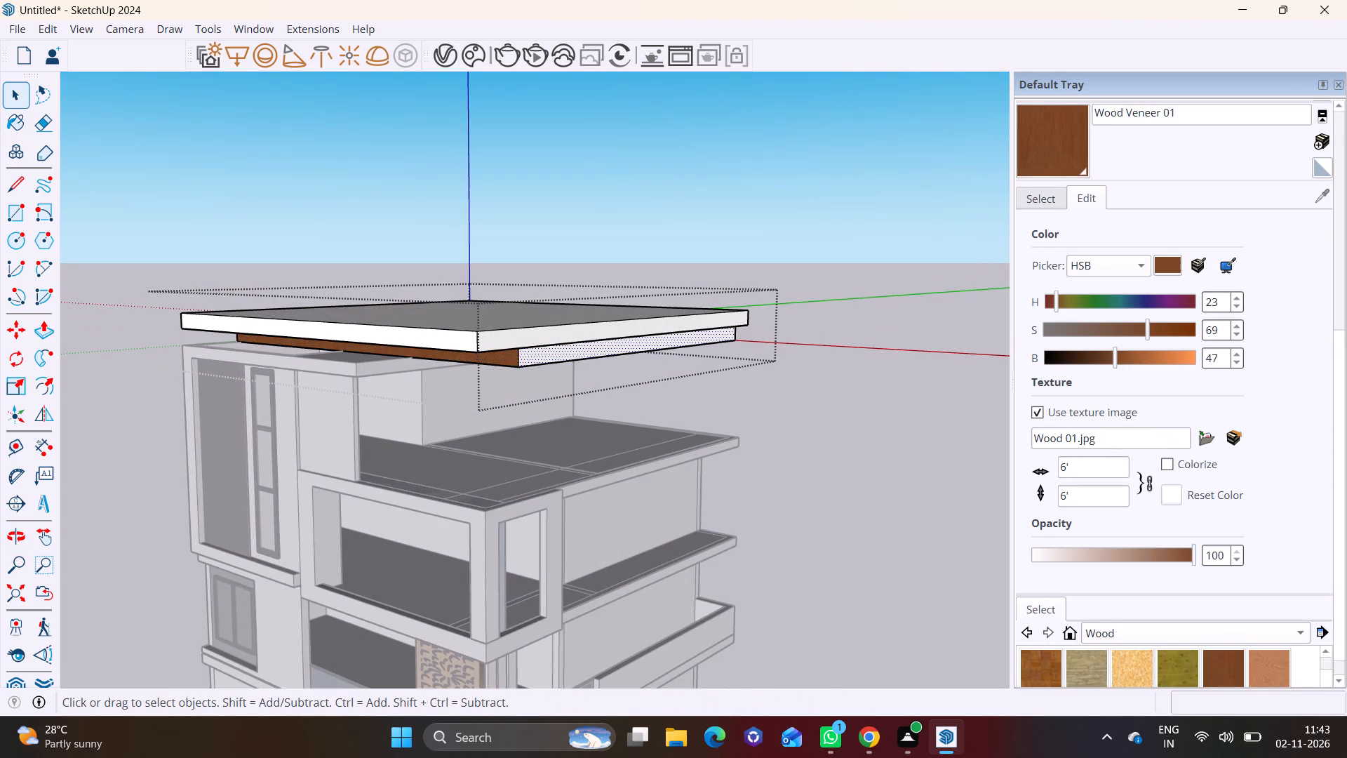
{"action": "left_click", "coordinate": [1040, 152]}
{"action": "left_click", "coordinate": [630, 343]}
{"action": "middle_click_drag", "start_coordinate": [671, 335], "coordinate": [189, 357]}
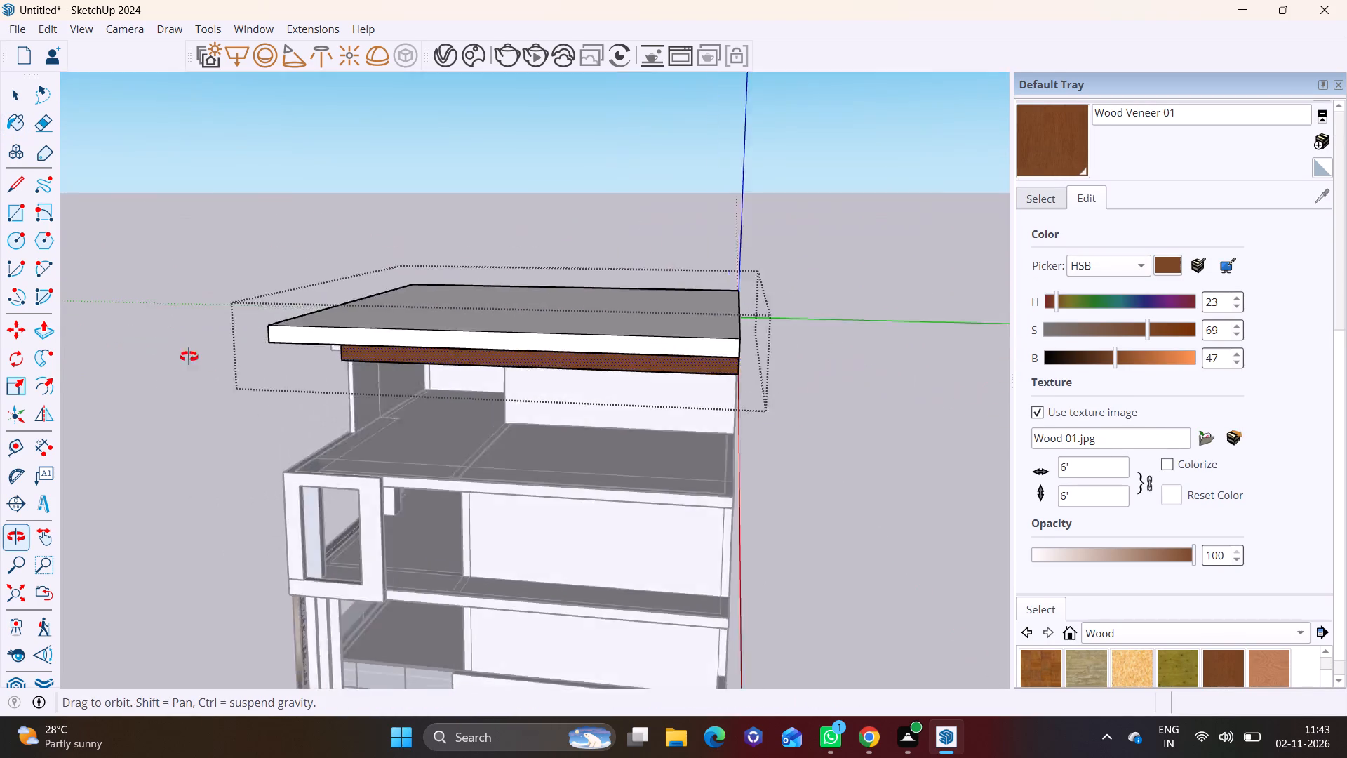
{"action": "middle_click_drag", "start_coordinate": [189, 357], "coordinate": [1, 318]}
{"action": "key", "text": "space"}
{"action": "left_click", "coordinate": [677, 345]}
{"action": "left_click", "coordinate": [1048, 137]}
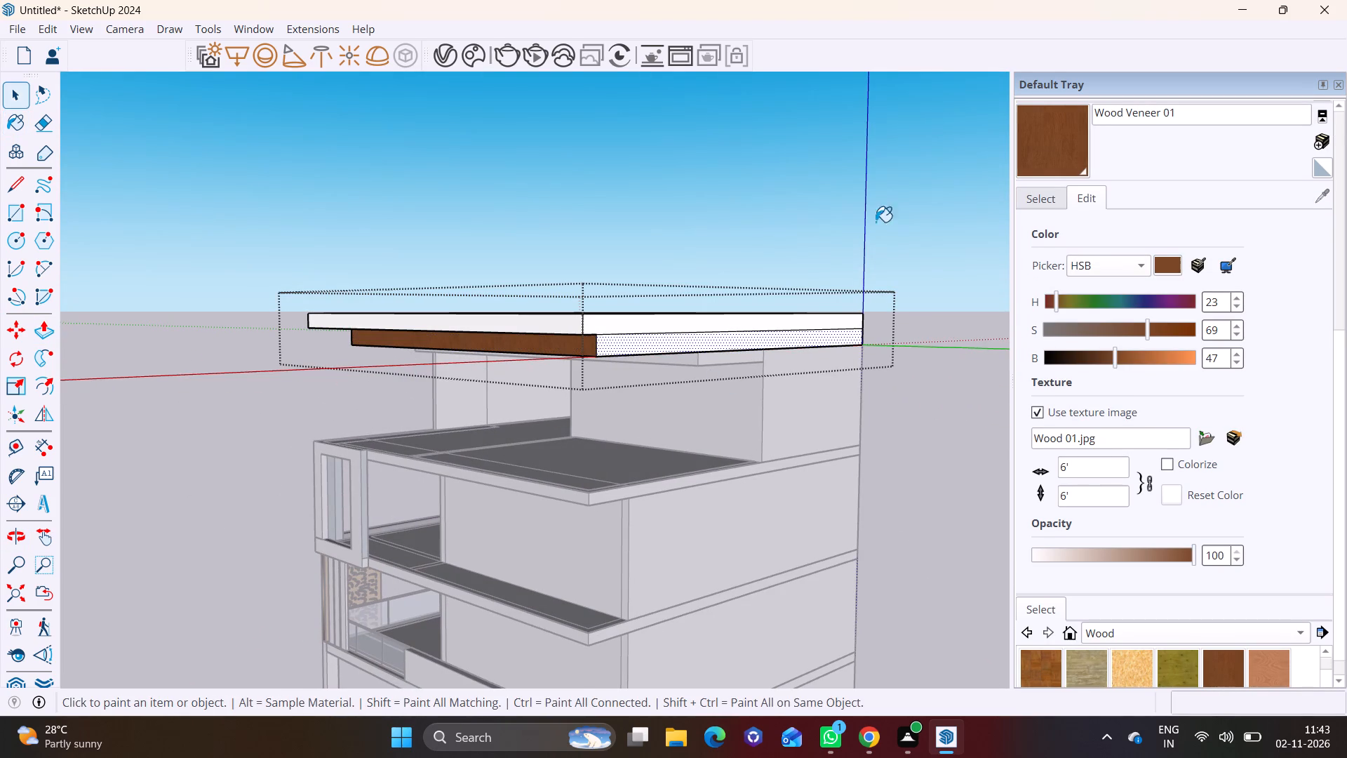
{"action": "left_click", "coordinate": [775, 338]}
Paint the last unpainted side face of the lower roof band with Wood Veneer 01 and leave the roof group.
{"action": "middle_click_drag", "start_coordinate": [833, 329], "coordinate": [142, 356]}
{"action": "key", "text": "space"}
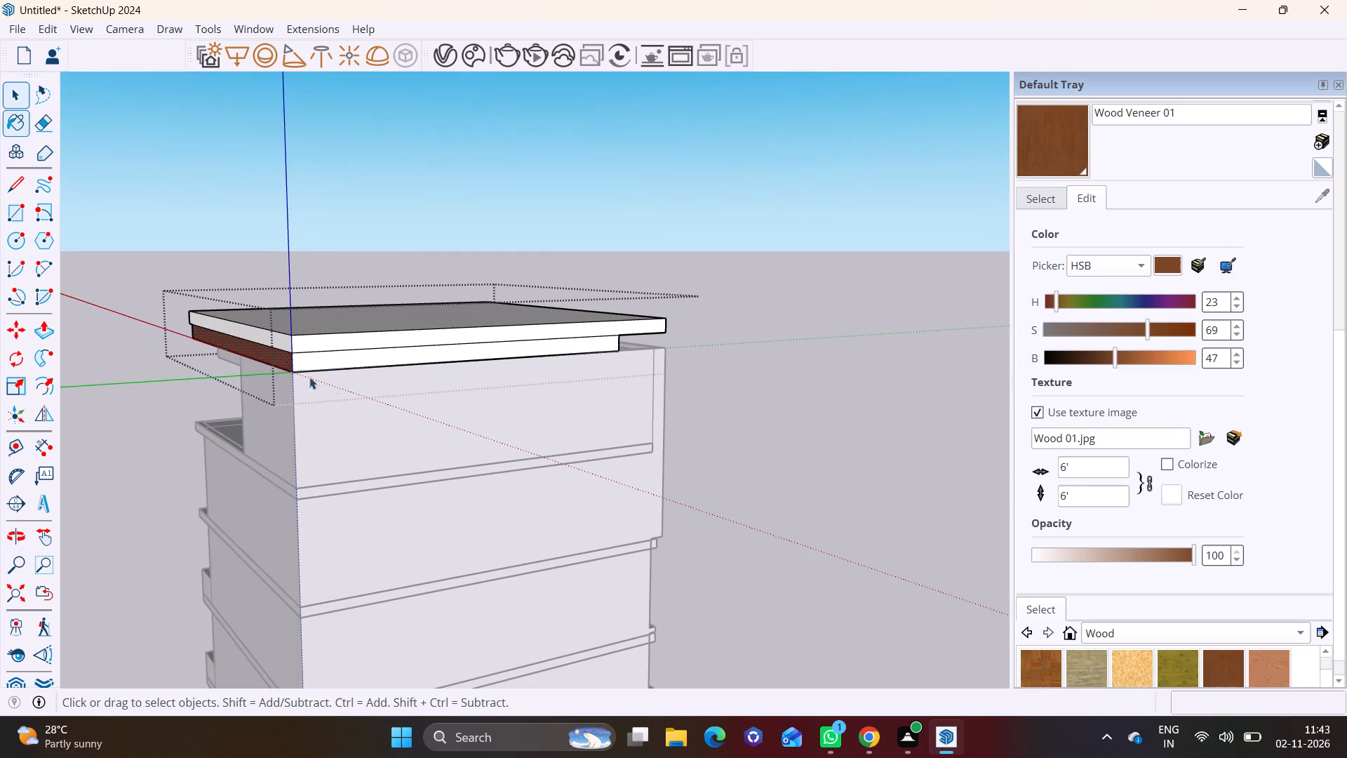
{"action": "left_click", "coordinate": [373, 357]}
{"action": "left_click", "coordinate": [1034, 149]}
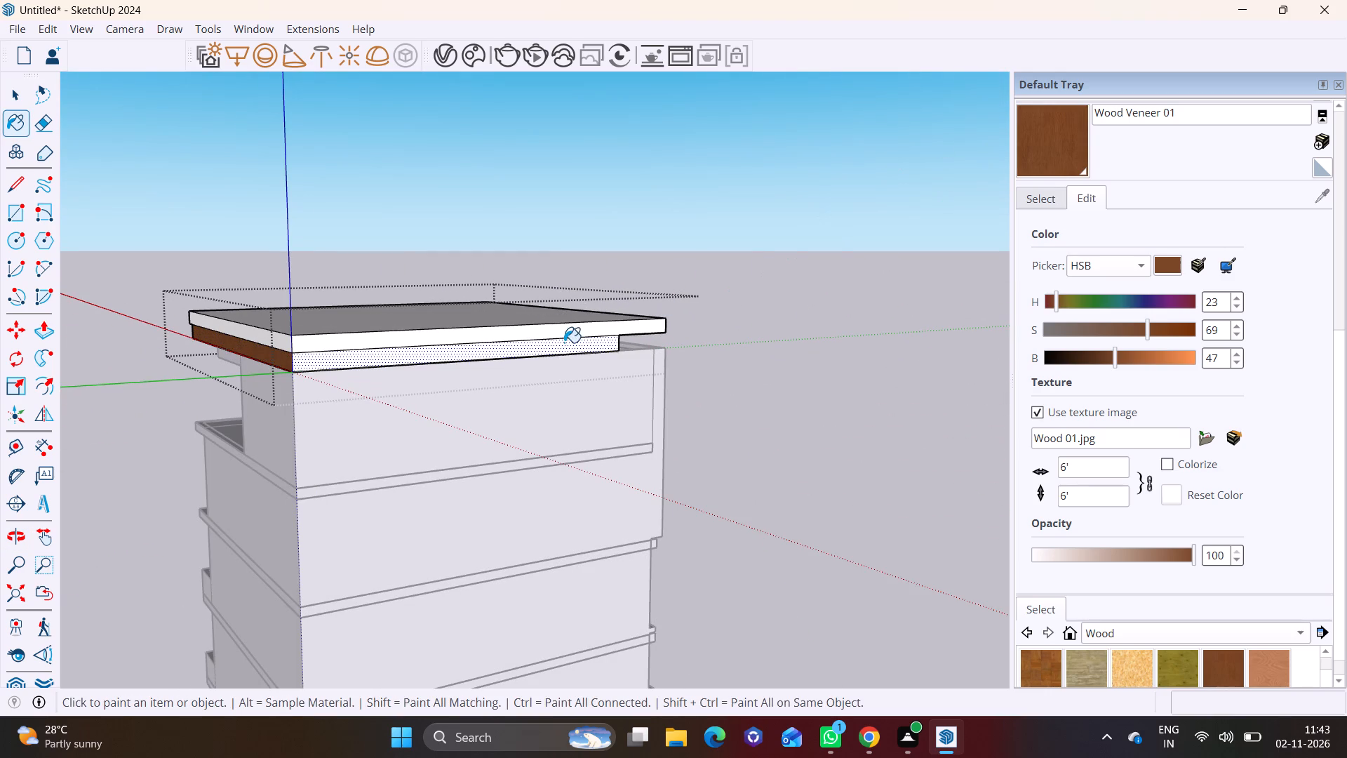
{"action": "left_click", "coordinate": [564, 343]}
{"action": "key", "text": "space"}
{"action": "left_click", "coordinate": [747, 360]}
Sample Wood Cherry Original from the fluted cladding and paint the terrace wall panel's front face with it.
{"action": "middle_click_drag", "start_coordinate": [816, 375], "coordinate": [0, 405]}
{"action": "scroll", "coordinate": [448, 434], "scroll_direction": "down", "scroll_amount": 2}
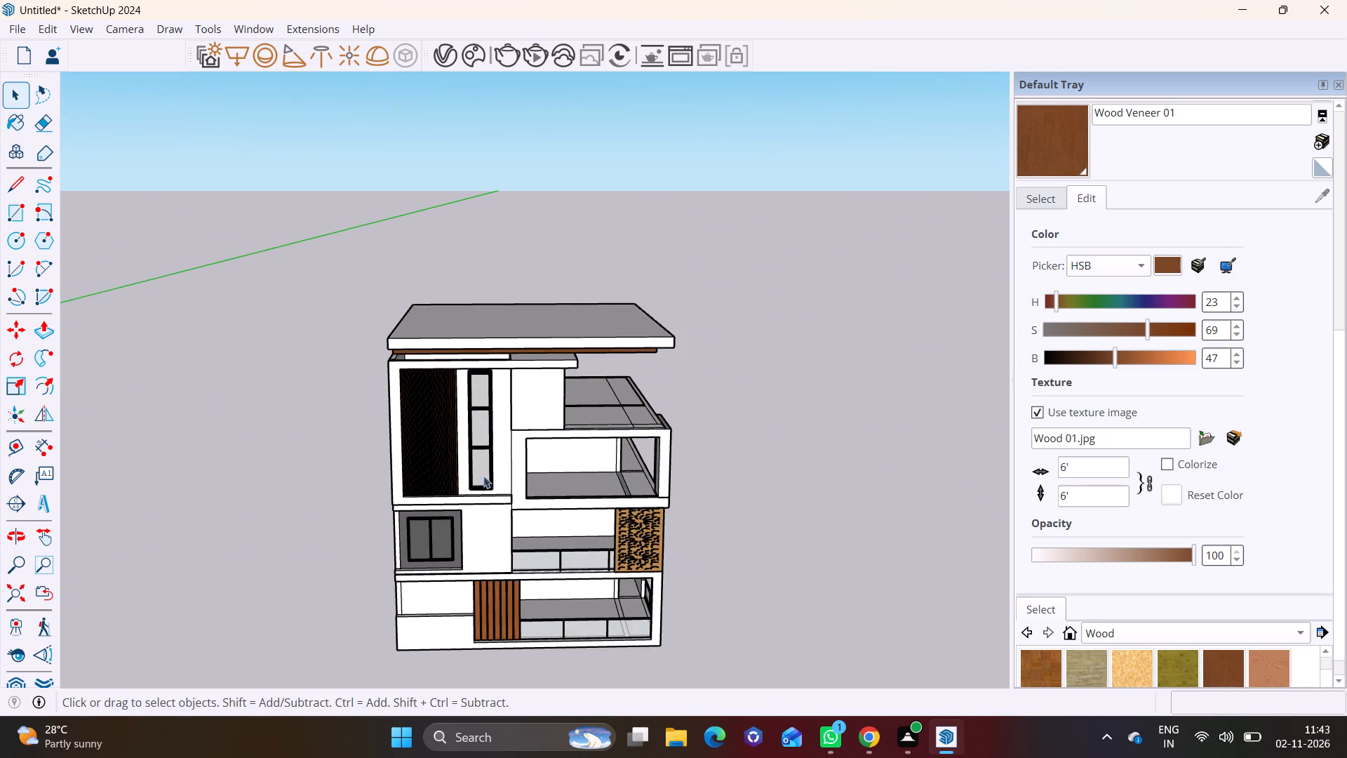
{"action": "middle_click_drag", "start_coordinate": [486, 479], "coordinate": [347, 409]}
{"action": "scroll", "coordinate": [518, 373], "scroll_direction": "up", "scroll_amount": 1}
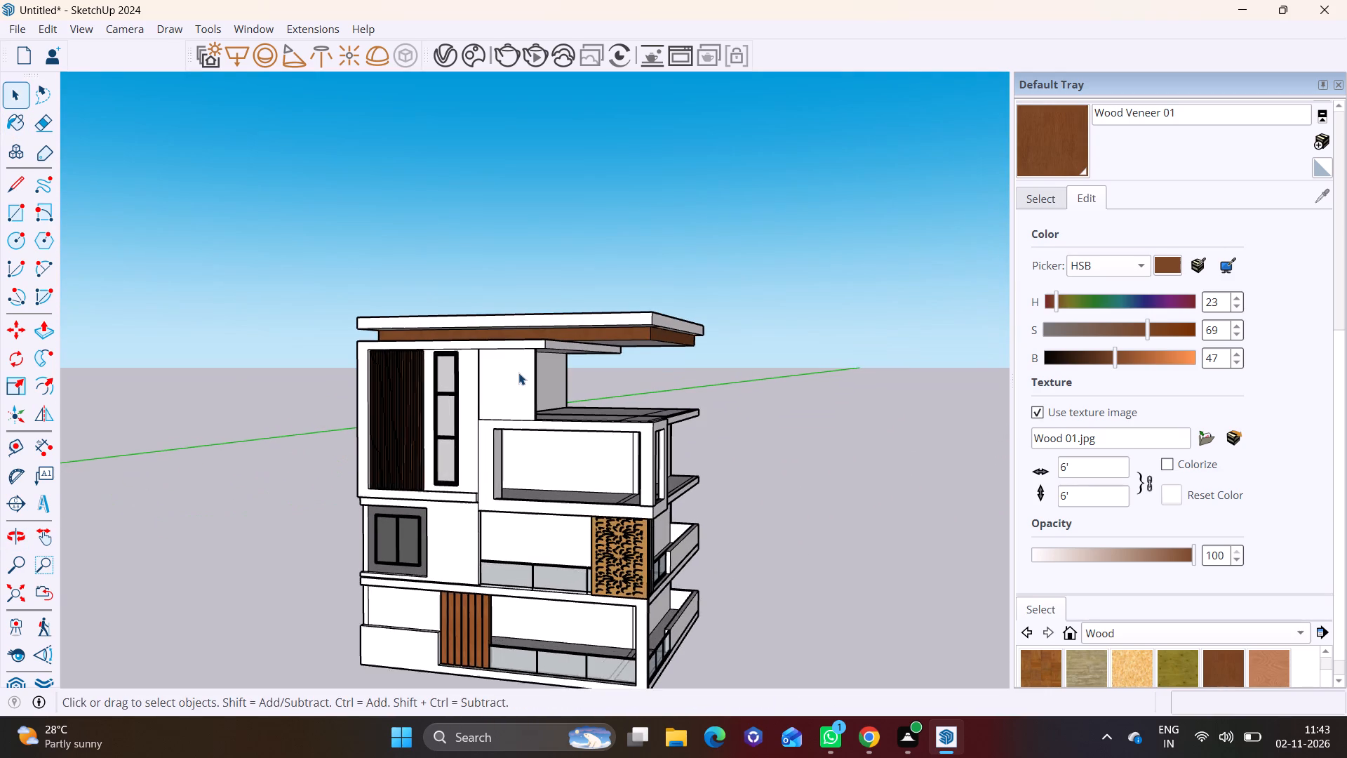
{"action": "scroll", "coordinate": [518, 373], "scroll_direction": "up", "scroll_amount": 2}
{"action": "middle_click_drag", "start_coordinate": [518, 373], "coordinate": [495, 321], "text": "shift"}
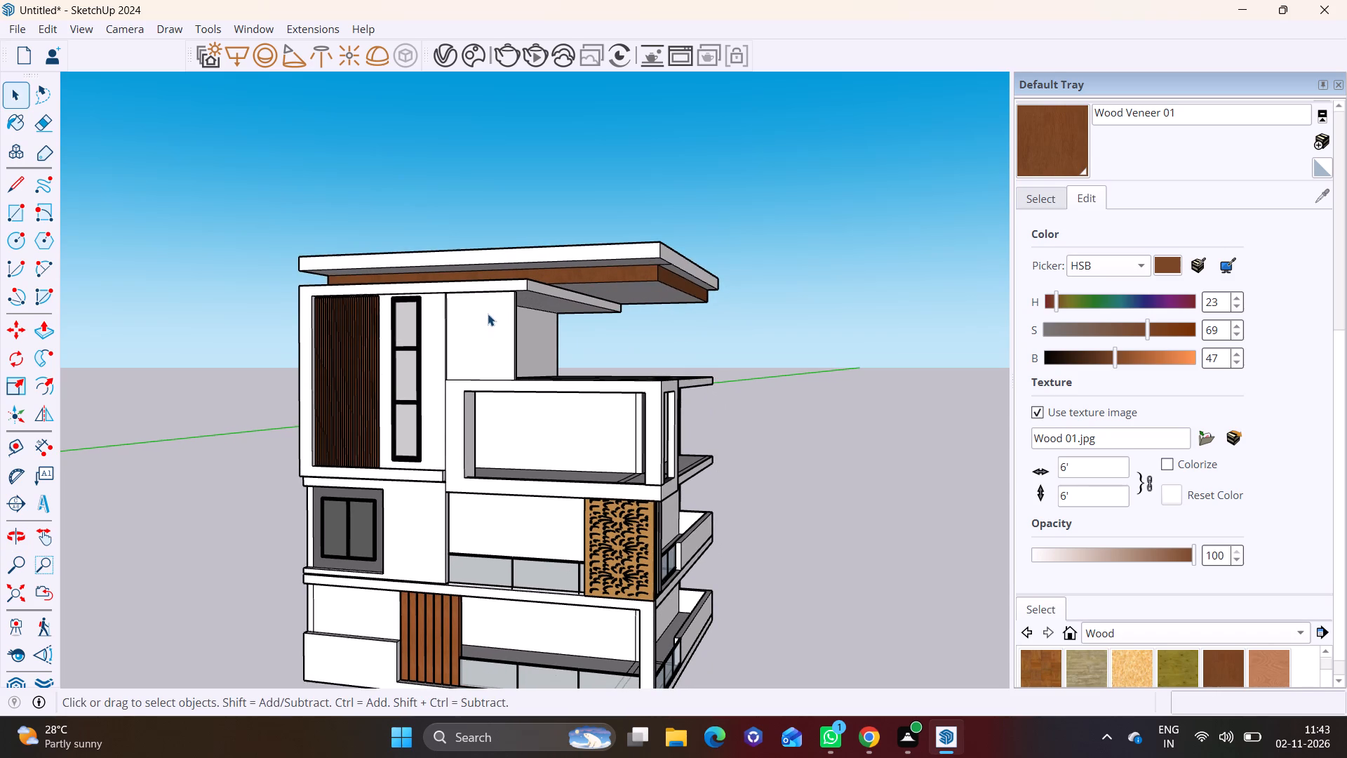
{"action": "left_click", "coordinate": [483, 324]}
{"action": "left_click", "coordinate": [358, 373]}
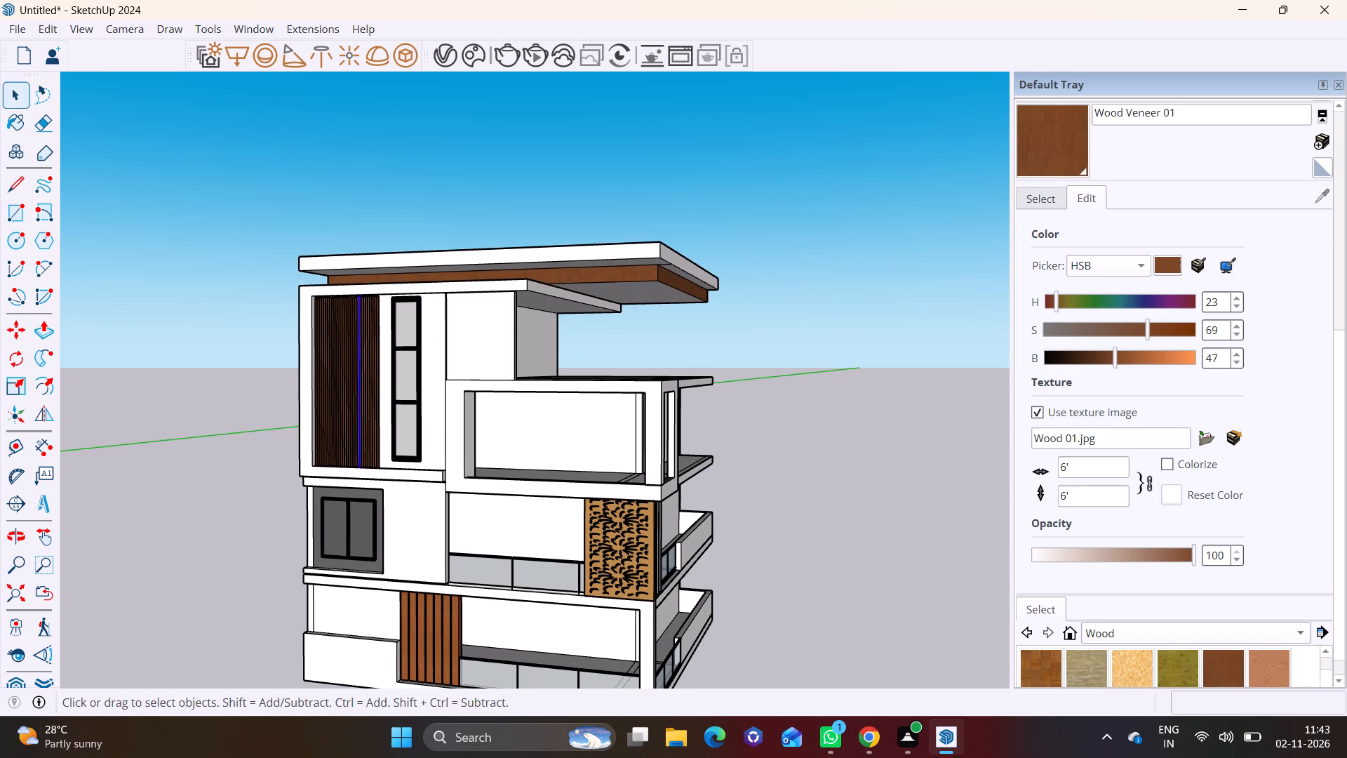
{"action": "key", "text": "space"}
{"action": "left_click", "coordinate": [1325, 191]}
{"action": "left_click", "coordinate": [1327, 195]}
{"action": "left_click", "coordinate": [1040, 198]}
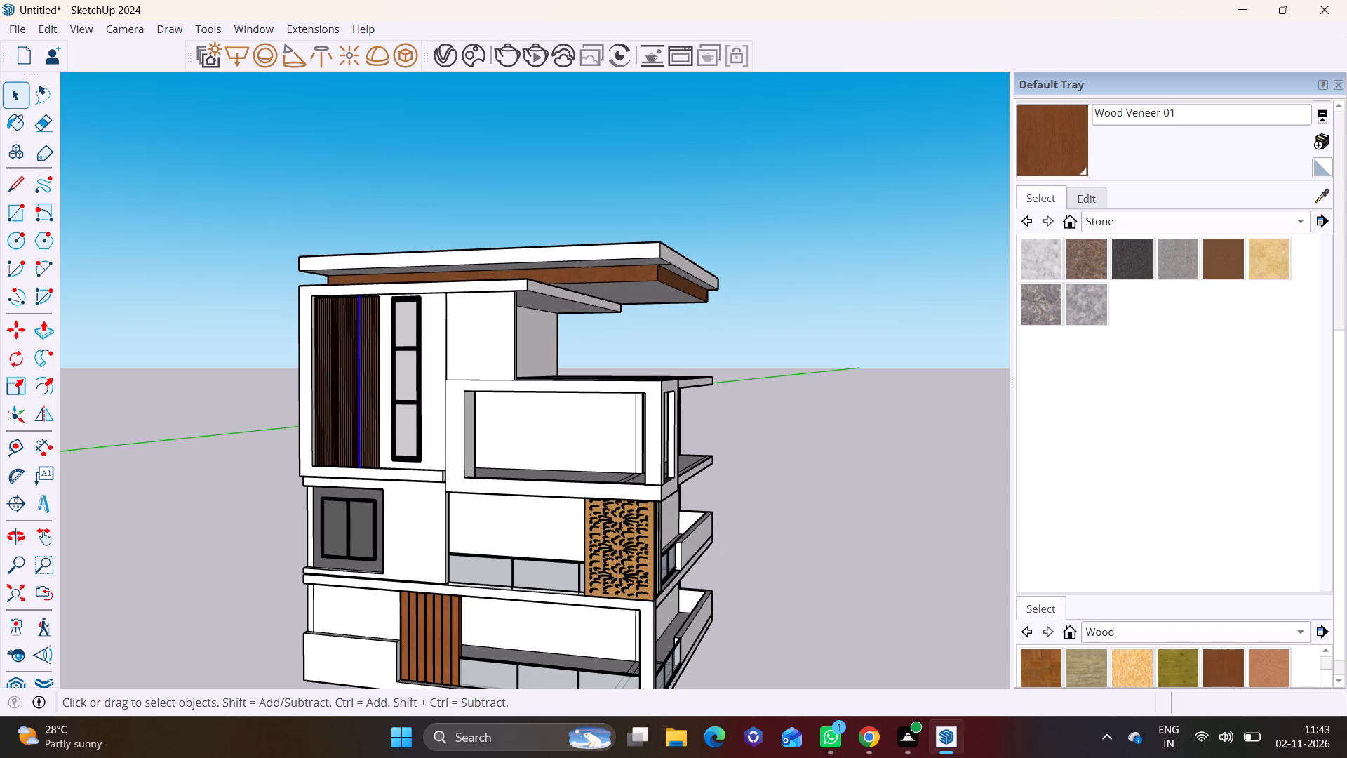
{"action": "left_click", "coordinate": [1317, 193]}
{"action": "left_click", "coordinate": [374, 334]}
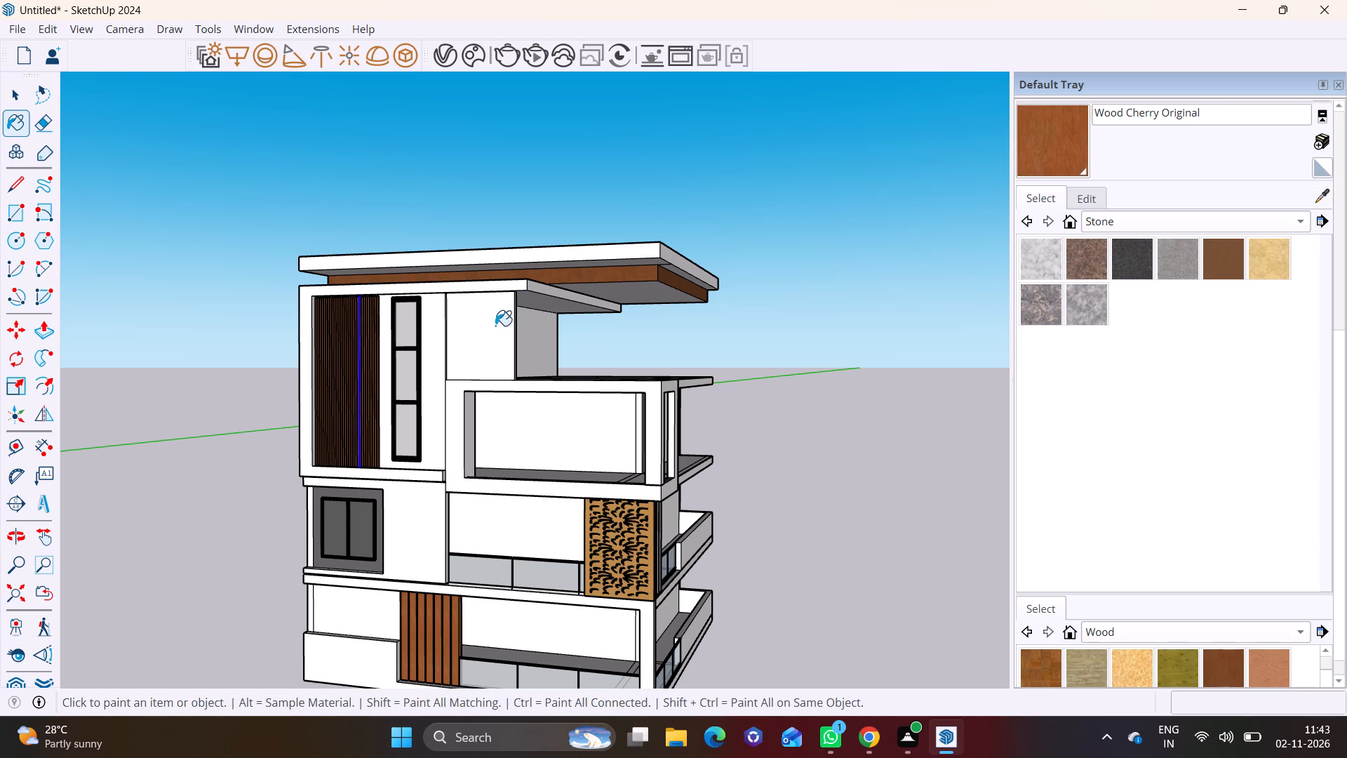
{"action": "left_click", "coordinate": [494, 328]}
{"action": "key", "text": "space"}
{"action": "left_click", "coordinate": [239, 328]}
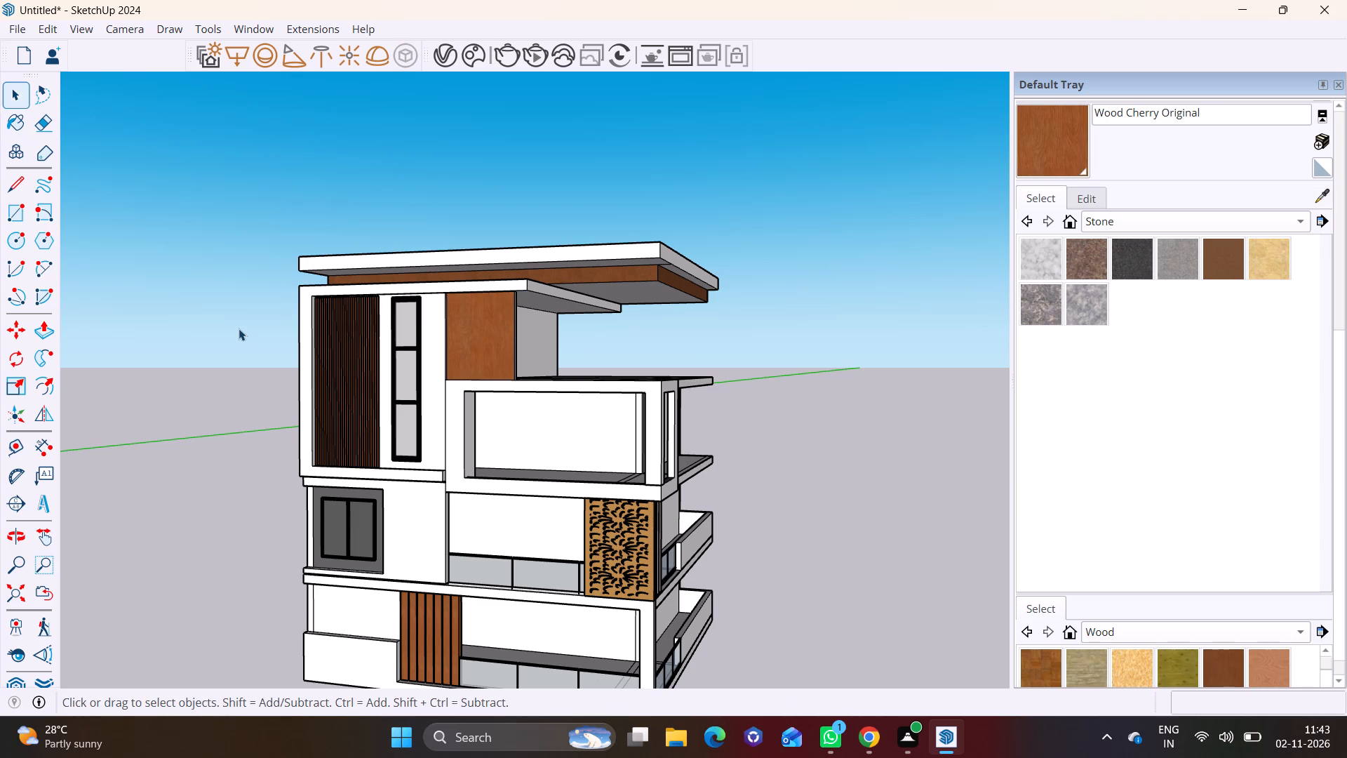
Paint the terrace wall panel's narrow outer side face with Wood Cherry Original.
{"action": "scroll", "coordinate": [537, 339], "scroll_direction": "up", "scroll_amount": 1}
{"action": "middle_click_drag", "start_coordinate": [533, 338], "coordinate": [366, 357]}
{"action": "scroll", "coordinate": [394, 352], "scroll_direction": "up", "scroll_amount": 3}
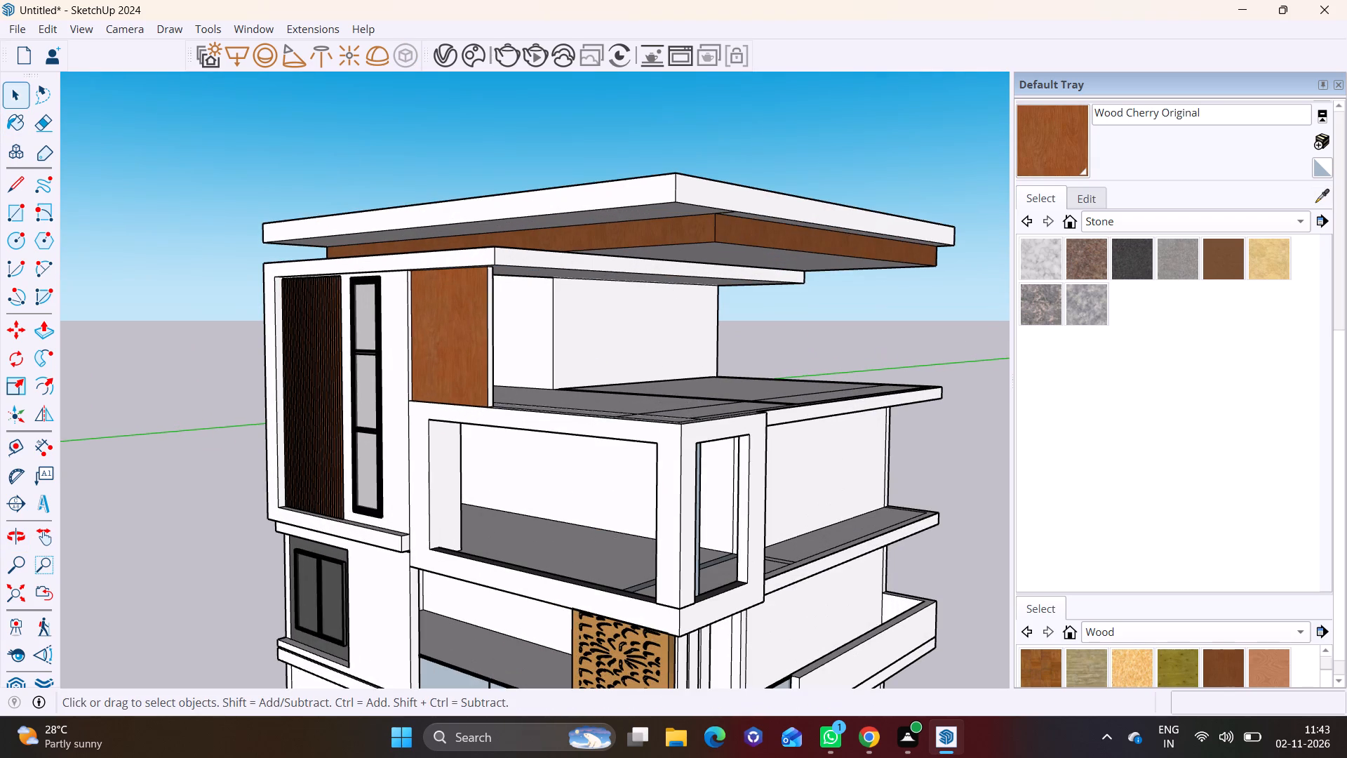
{"action": "left_click", "coordinate": [1055, 157]}
{"action": "scroll", "coordinate": [497, 353], "scroll_direction": "up", "scroll_amount": 3}
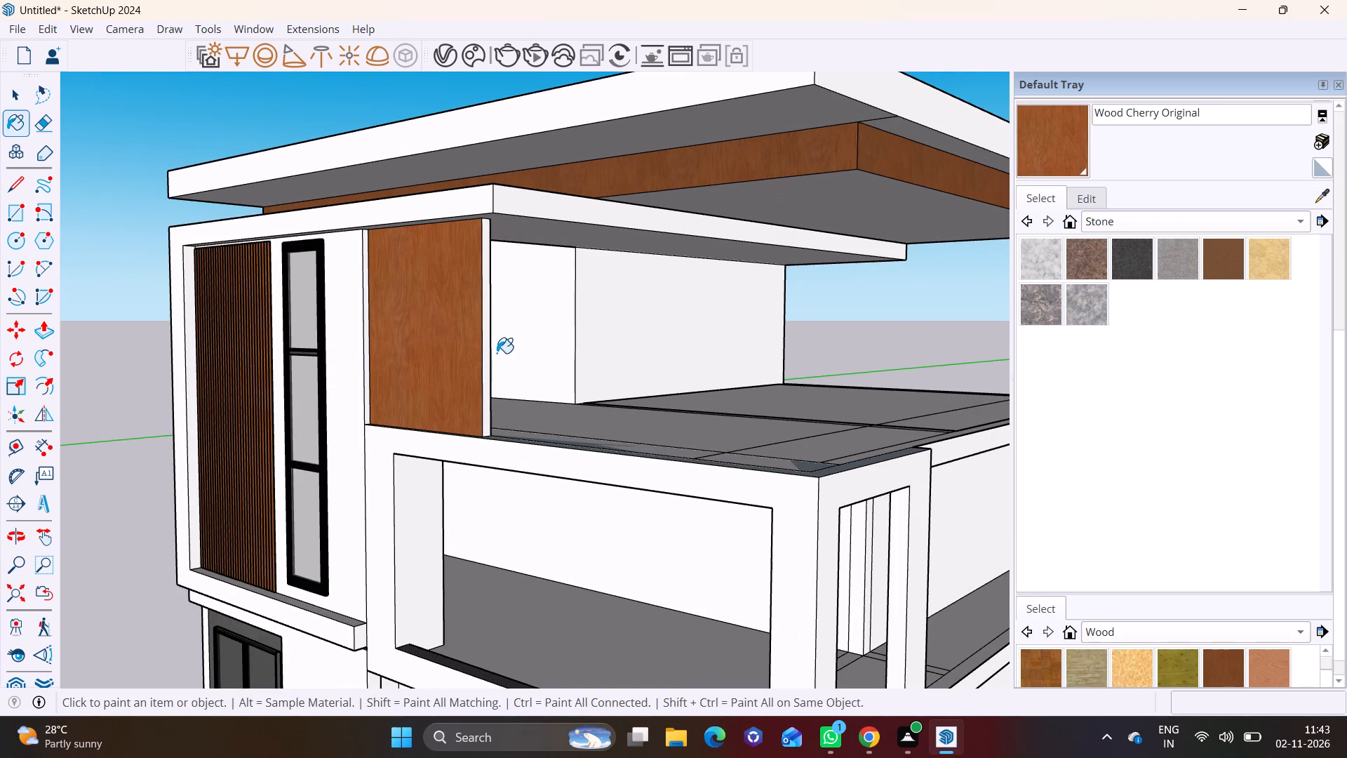
{"action": "left_click", "coordinate": [486, 326]}
{"action": "key", "text": "space"}
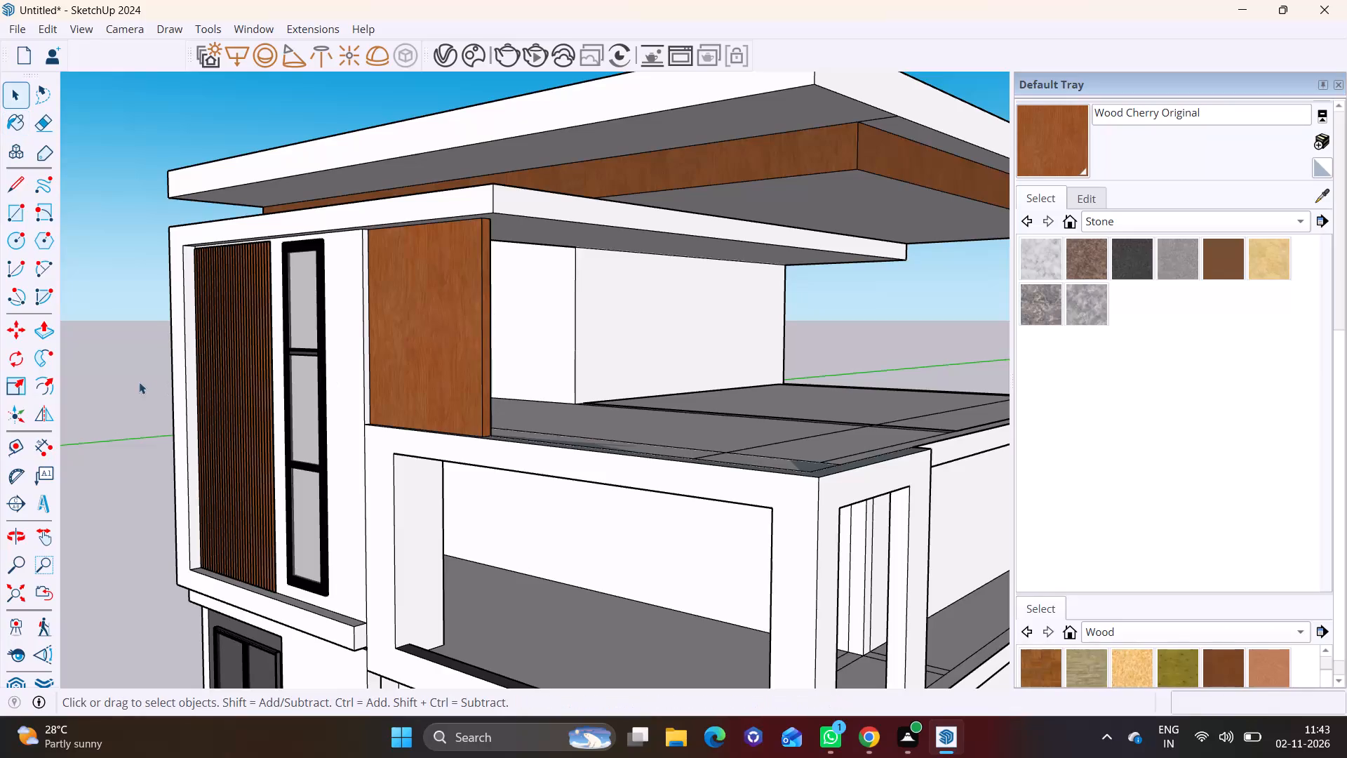
{"action": "left_click", "coordinate": [133, 379]}
Examine the whole facade with its wood-finished roof band and terrace wall panel.
{"action": "scroll", "coordinate": [375, 411], "scroll_direction": "down", "scroll_amount": 15}
{"action": "middle_click_drag", "start_coordinate": [589, 545], "coordinate": [598, 453], "text": "shift"}
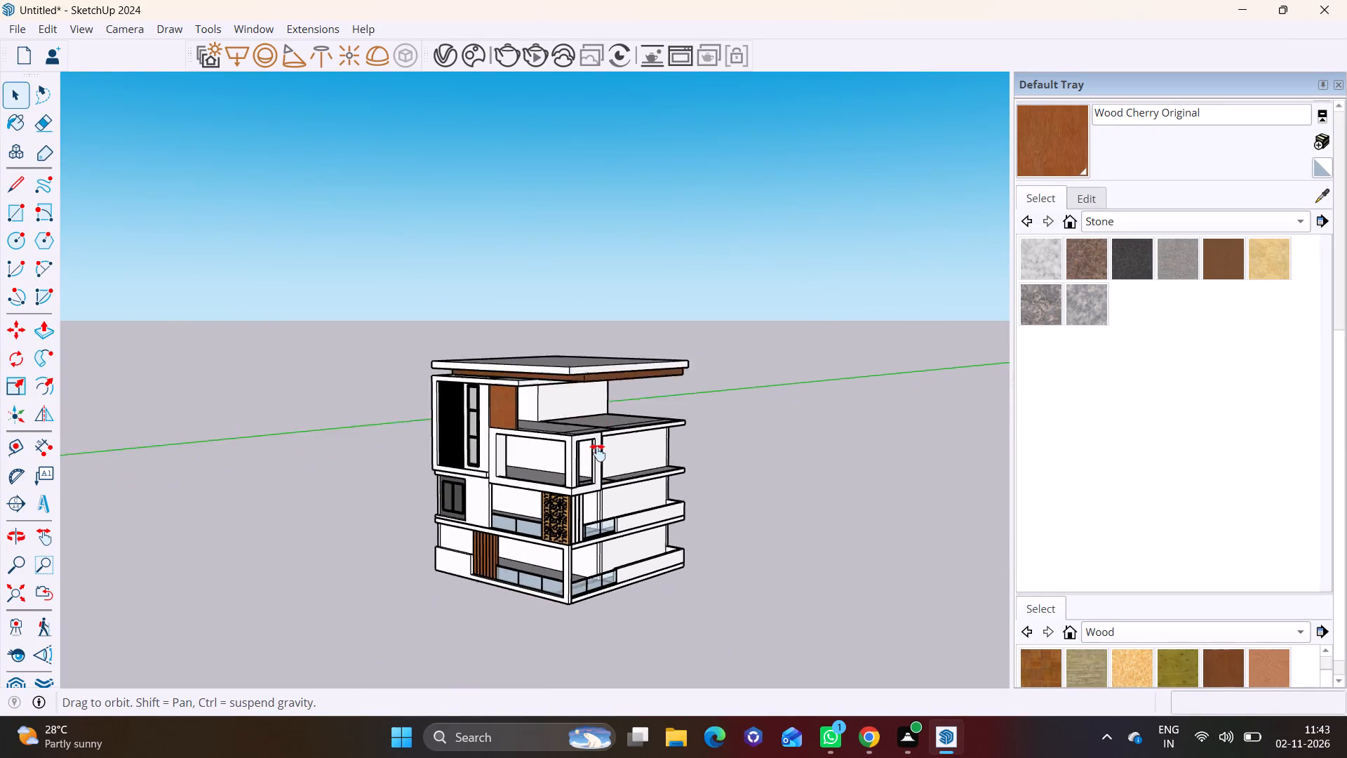
{"action": "middle_click_drag", "start_coordinate": [598, 453], "coordinate": [610, 372], "text": "shift"}
{"action": "middle_click_drag", "start_coordinate": [697, 431], "coordinate": [819, 410]}
{"action": "scroll", "coordinate": [516, 383], "scroll_direction": "up", "scroll_amount": 1}
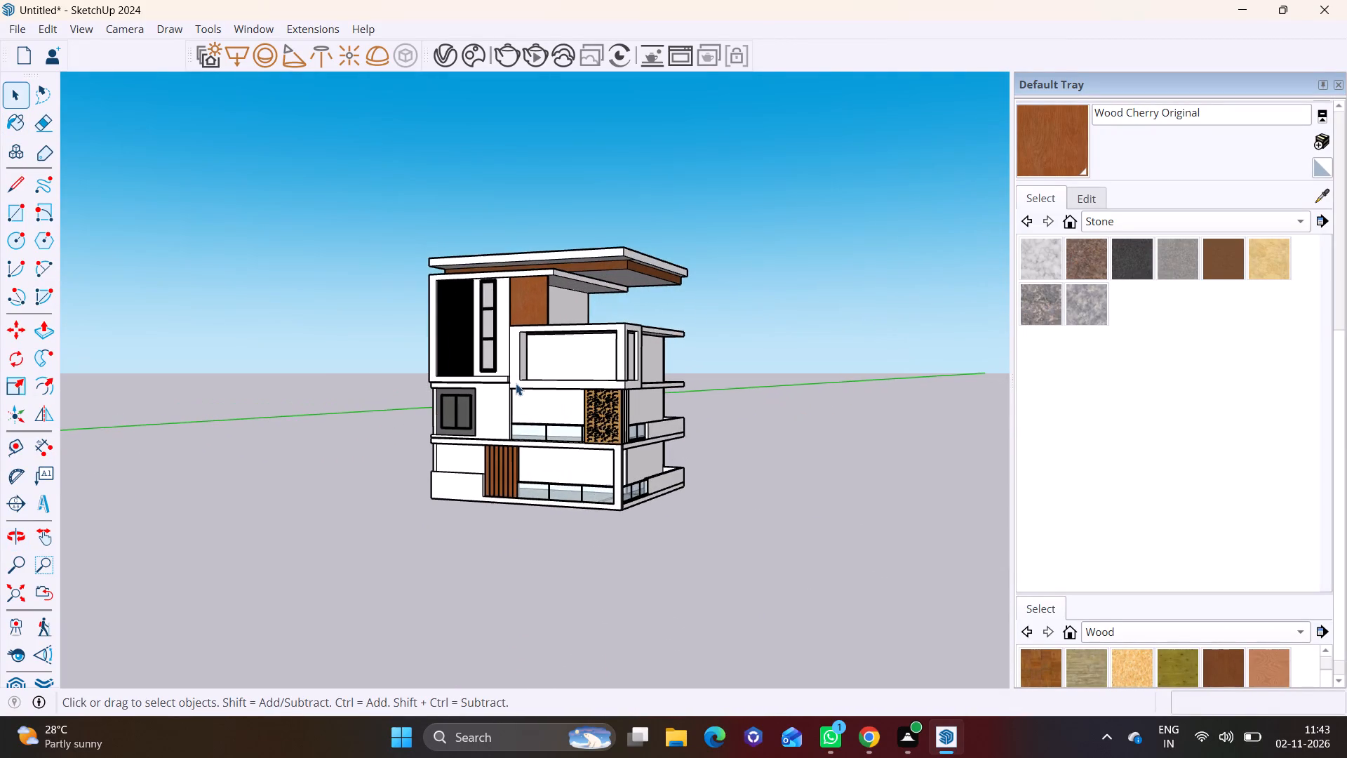
{"action": "scroll", "coordinate": [515, 383], "scroll_direction": "up", "scroll_amount": 4}
{"action": "middle_click_drag", "start_coordinate": [498, 385], "coordinate": [485, 445], "text": "shift"}
Load the black three-pane Window model (140 KB) from 3D Warehouse and place it on the middle-floor balcony's back wall.
{"action": "left_click", "coordinate": [239, 29]}
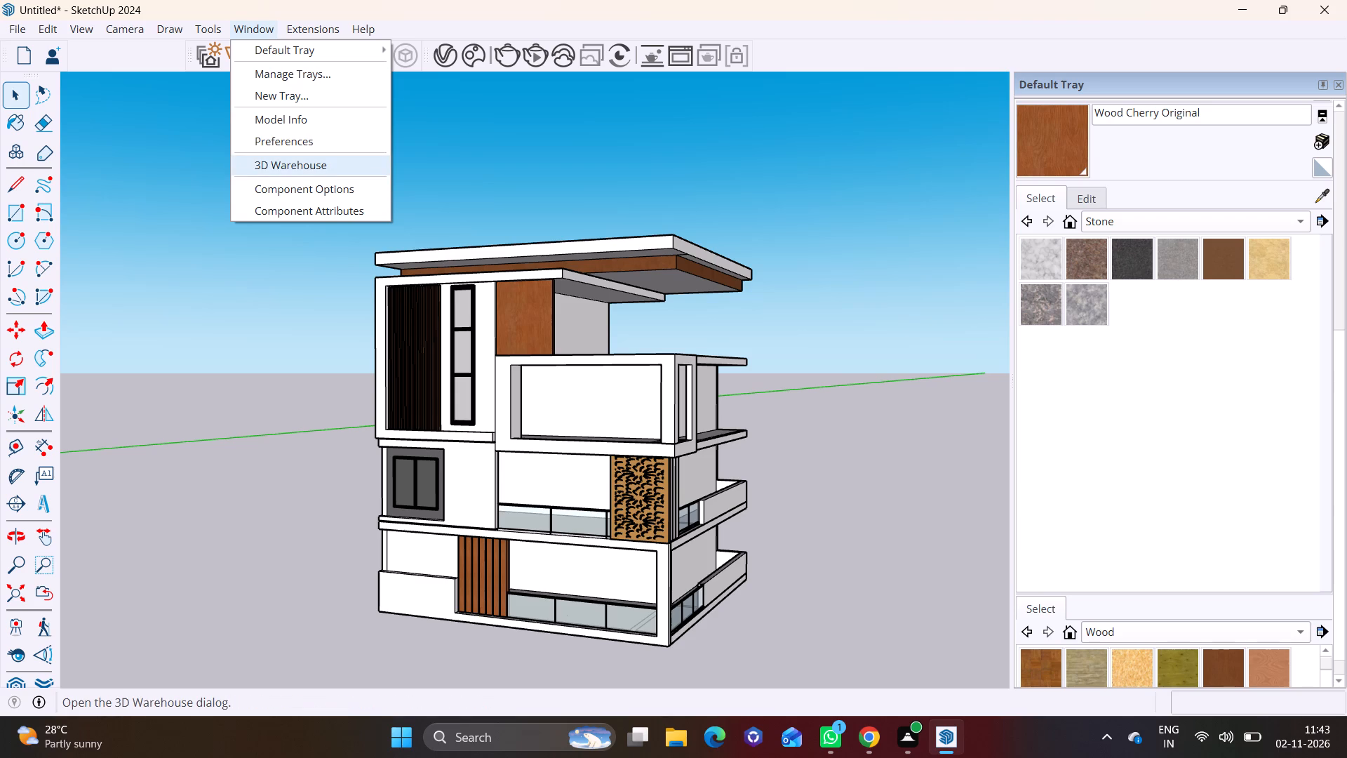
{"action": "left_click", "coordinate": [288, 162]}
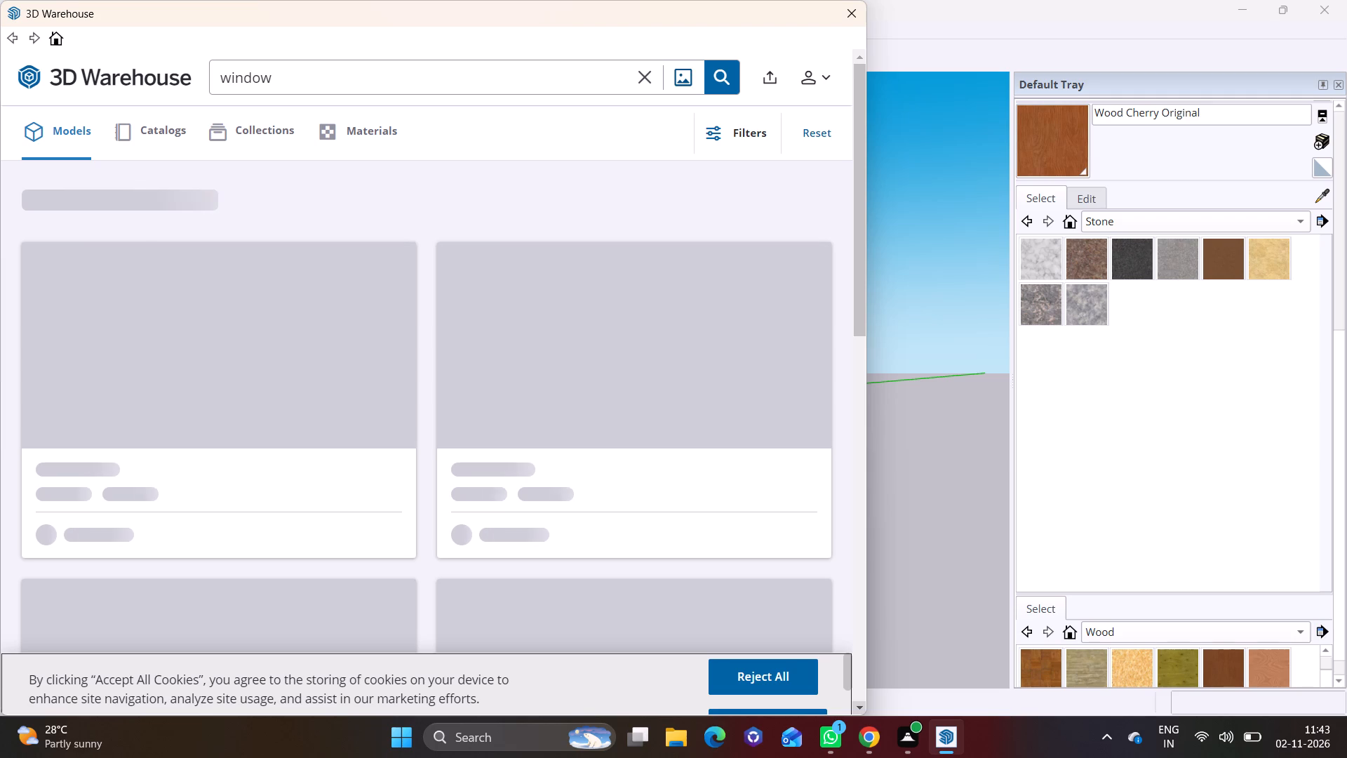
{"action": "left_click", "coordinate": [859, 707]}
{"action": "left_click", "coordinate": [859, 707]}
{"action": "left_click", "coordinate": [859, 707]}
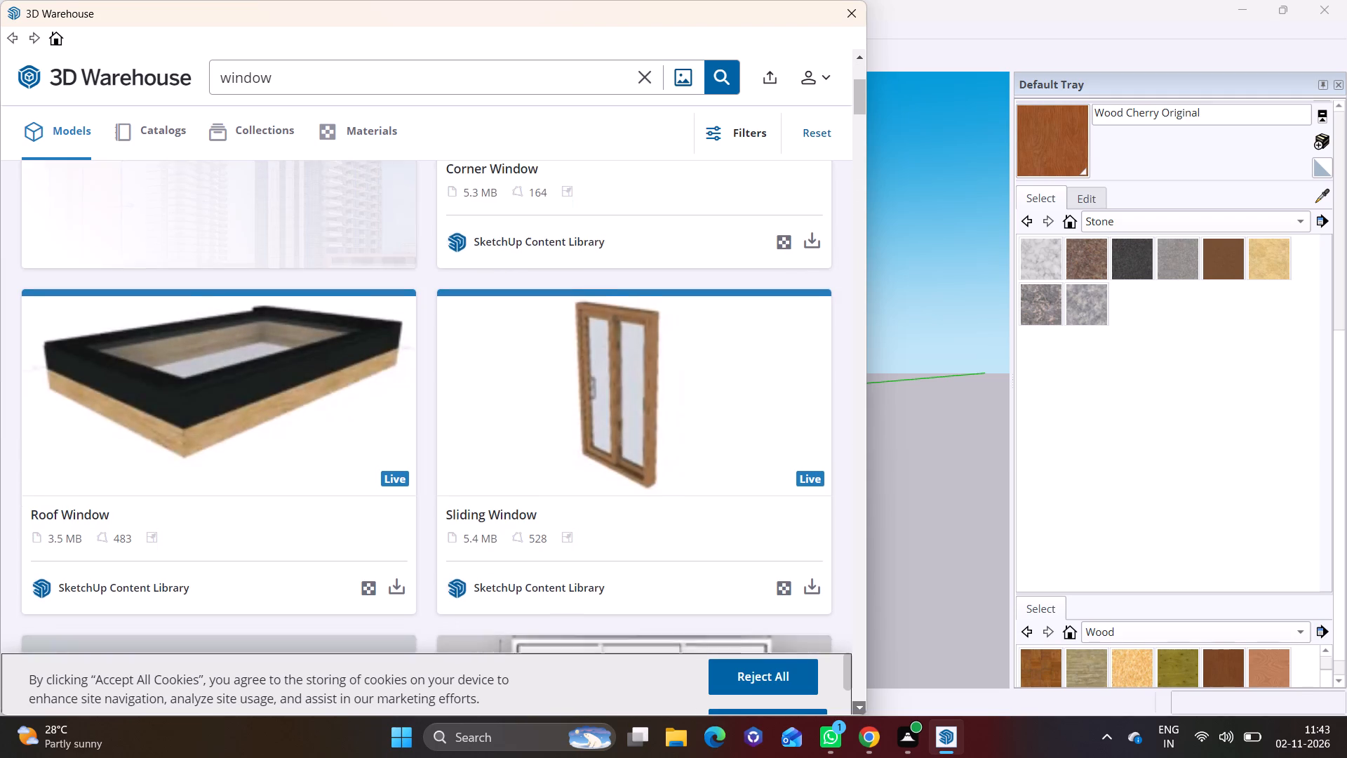
{"action": "left_click", "coordinate": [859, 707]}
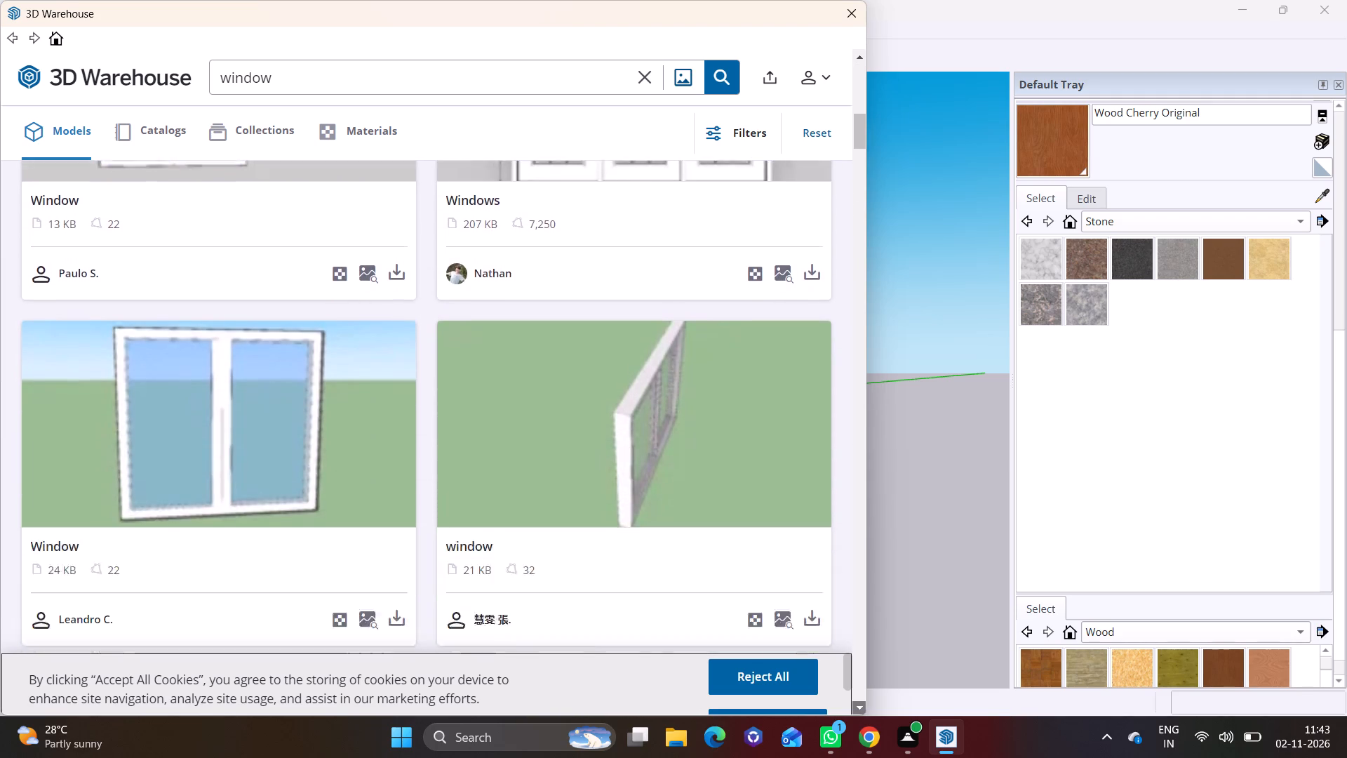
{"action": "left_click", "coordinate": [859, 707]}
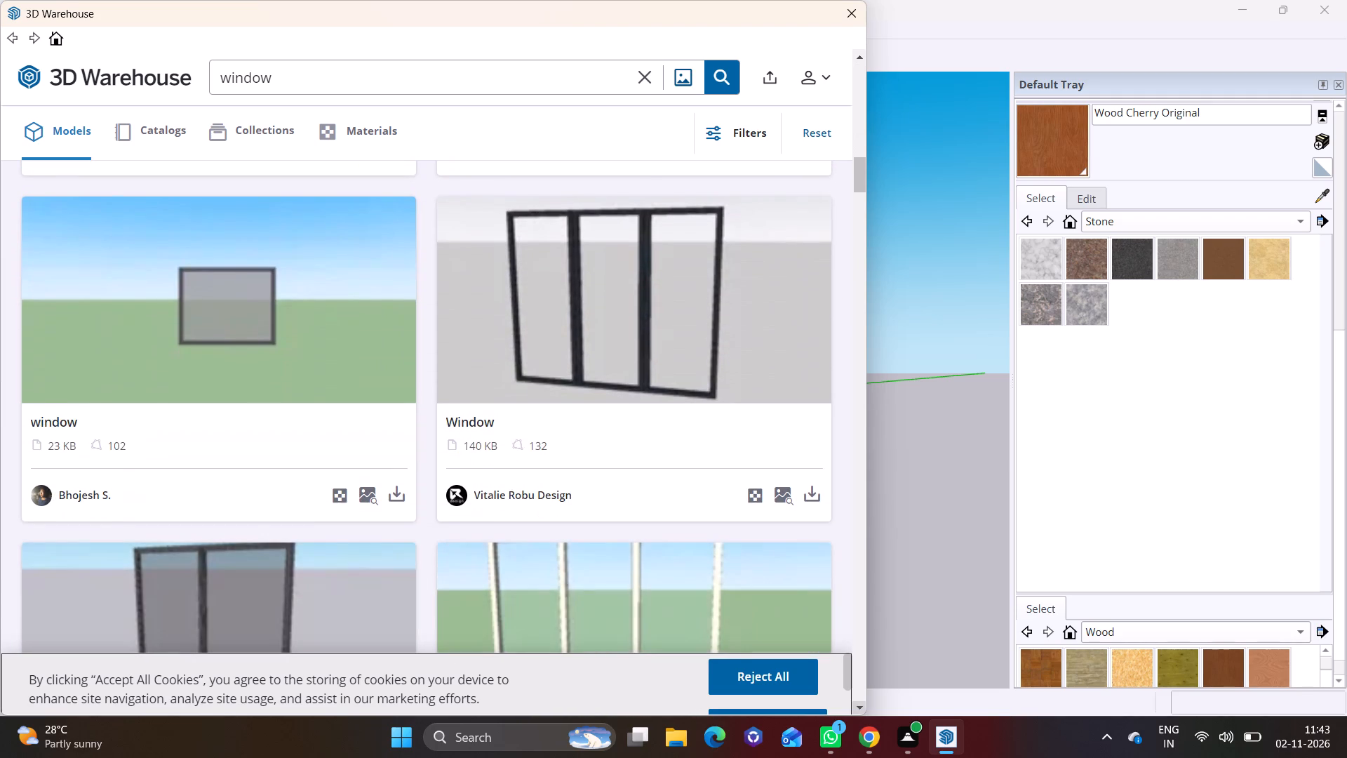
{"action": "left_click", "coordinate": [859, 707]}
{"action": "left_click", "coordinate": [810, 450]}
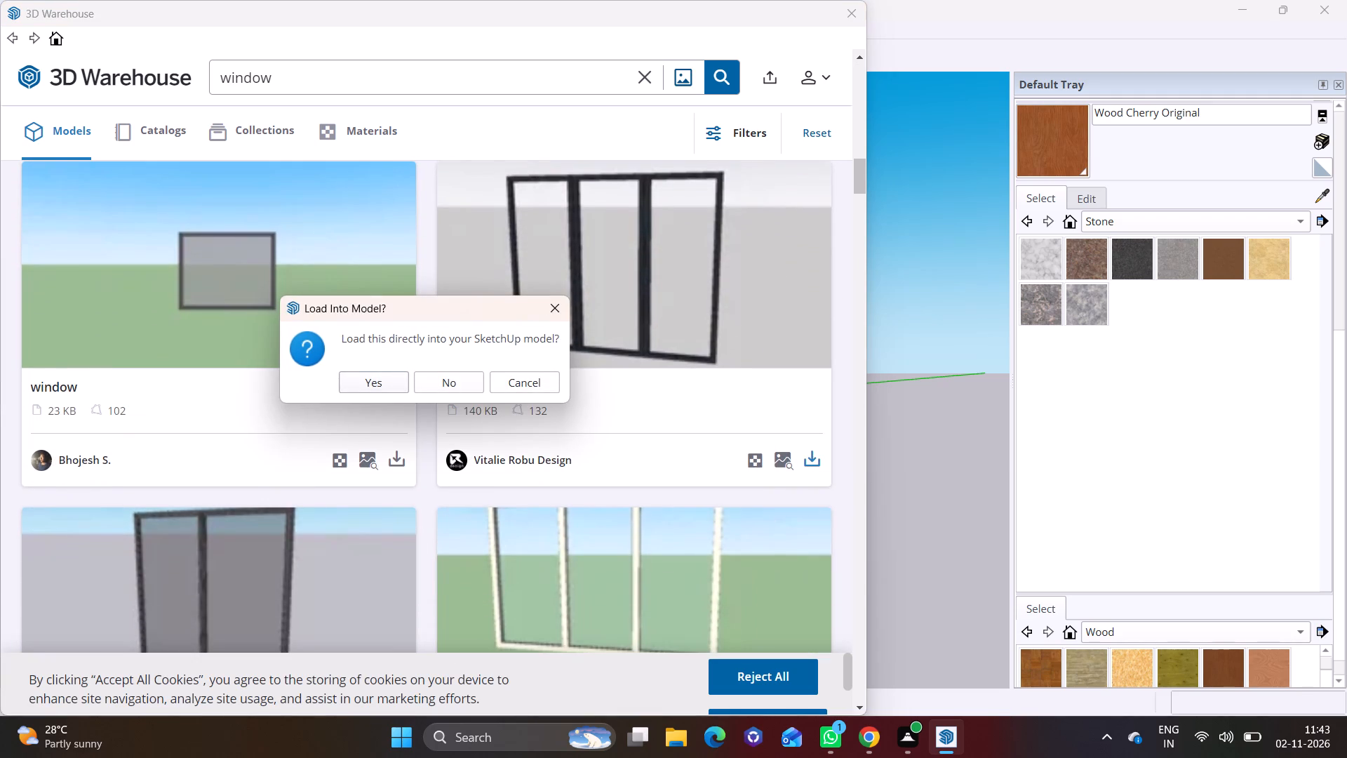
{"action": "left_click", "coordinate": [364, 379]}
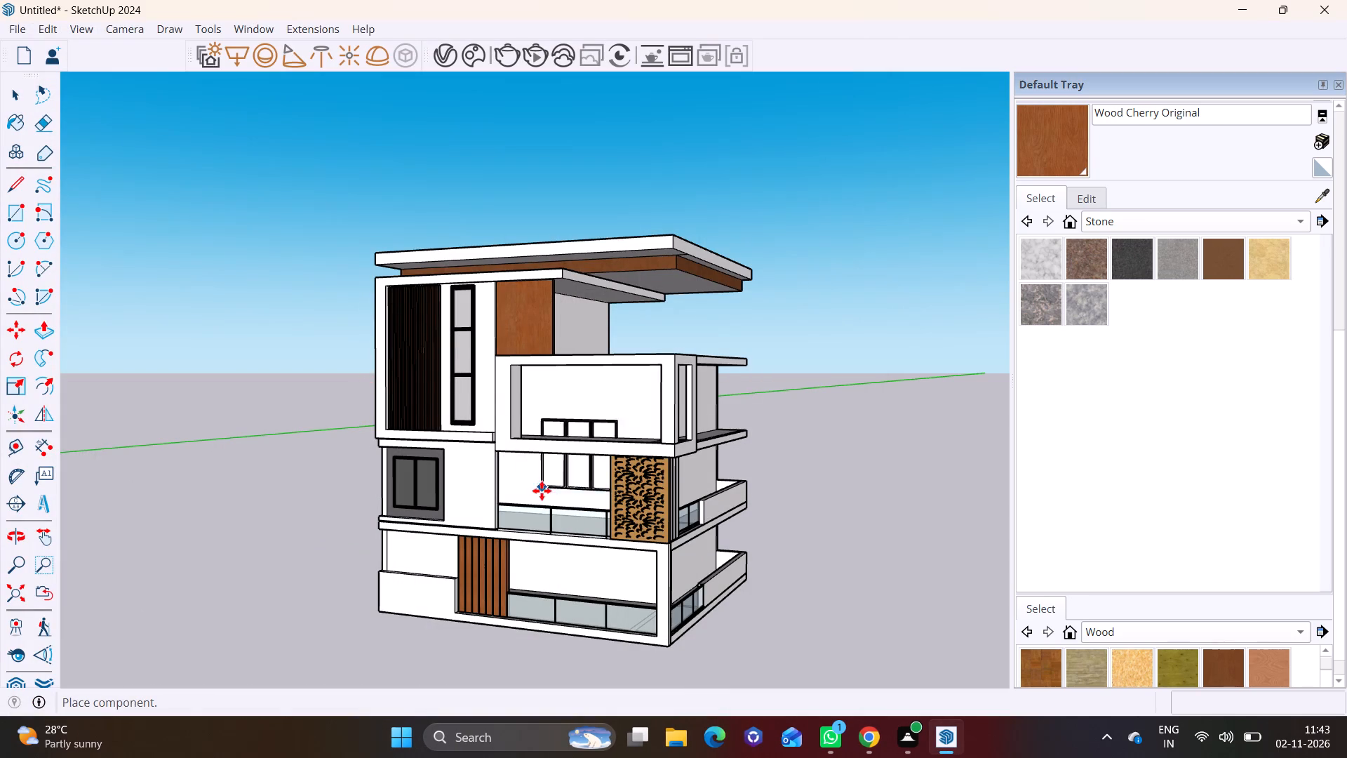
{"action": "left_click", "coordinate": [547, 488]}
Move the three-pane window about 3' 6" straight down so it sits within the middle-floor balcony's back wall.
{"action": "middle_click_drag", "start_coordinate": [574, 465], "coordinate": [591, 415]}
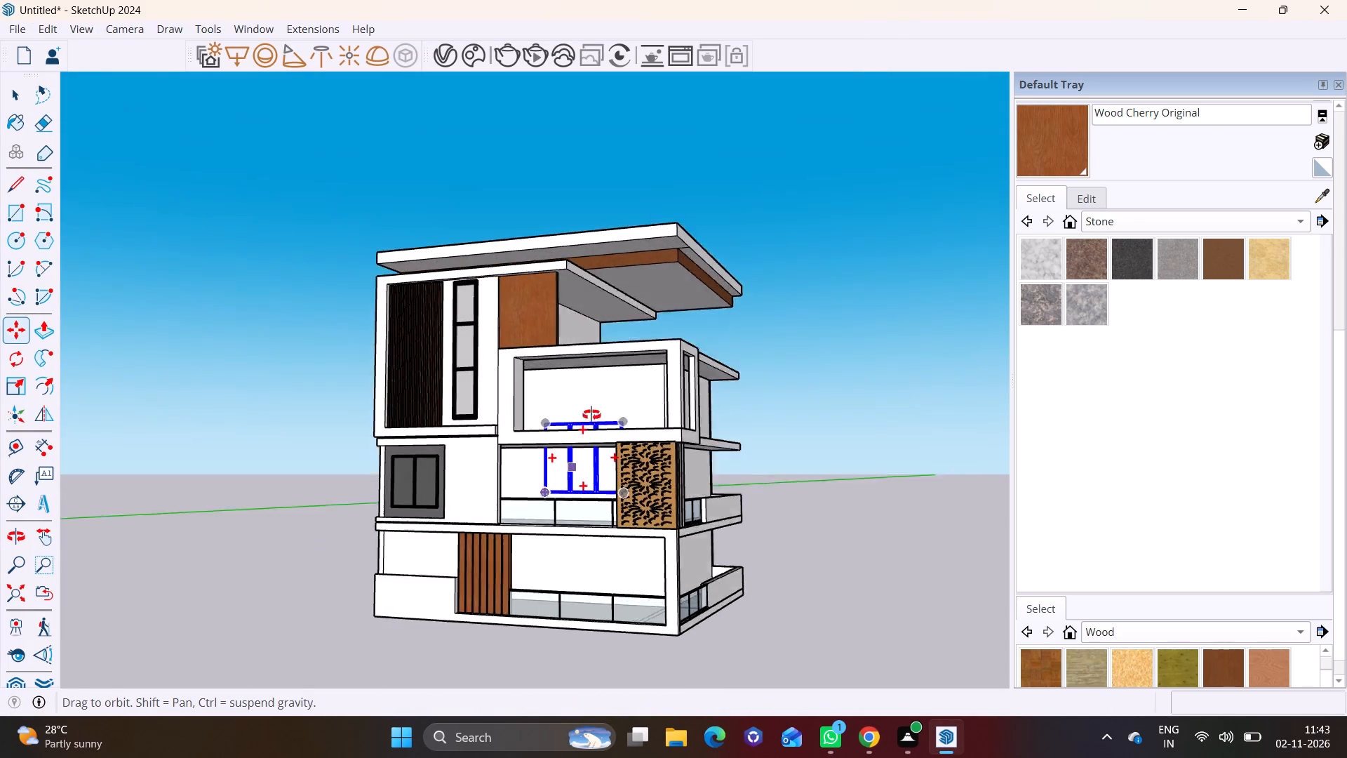
{"action": "middle_click_drag", "start_coordinate": [591, 415], "coordinate": [648, 427]}
{"action": "scroll", "coordinate": [537, 469], "scroll_direction": "up", "scroll_amount": 3}
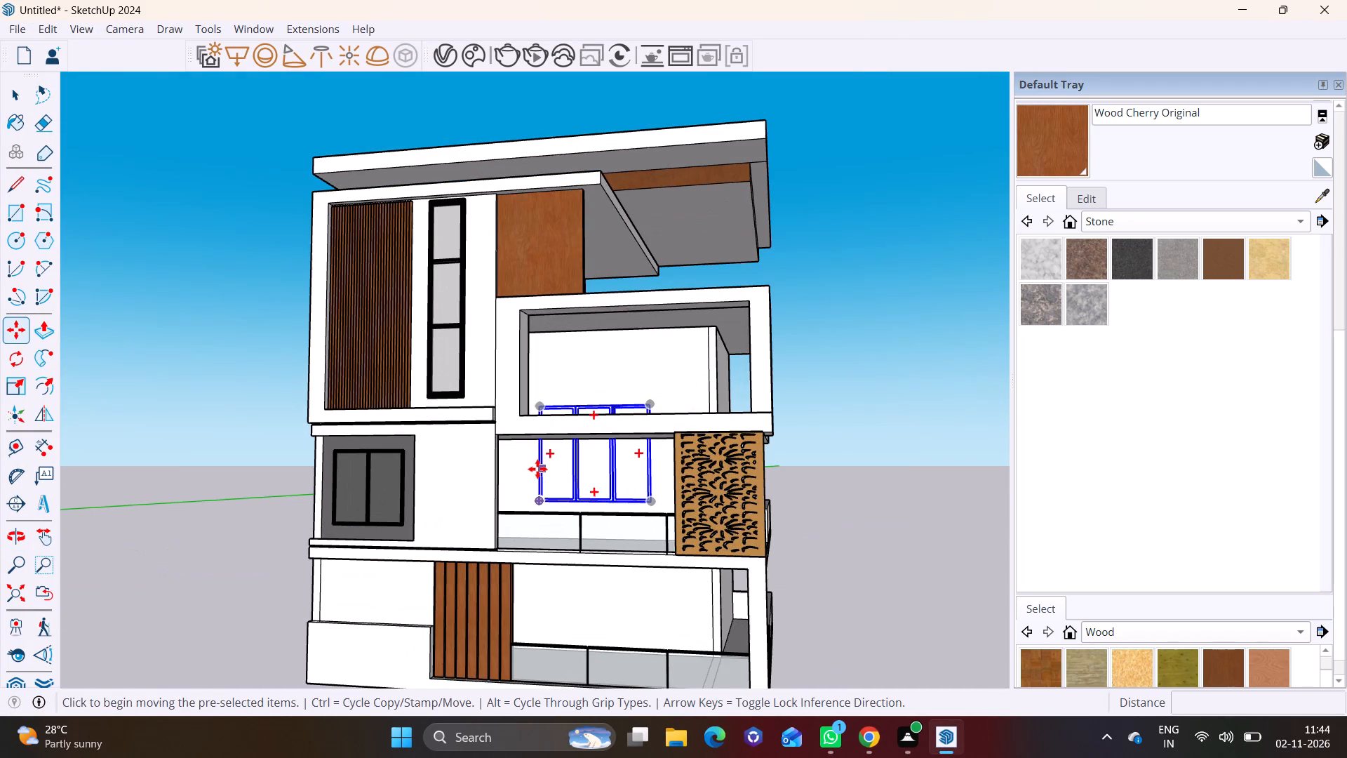
{"action": "scroll", "coordinate": [537, 469], "scroll_direction": "down", "scroll_amount": 6}
{"action": "middle_click_drag", "start_coordinate": [543, 474], "coordinate": [554, 343]}
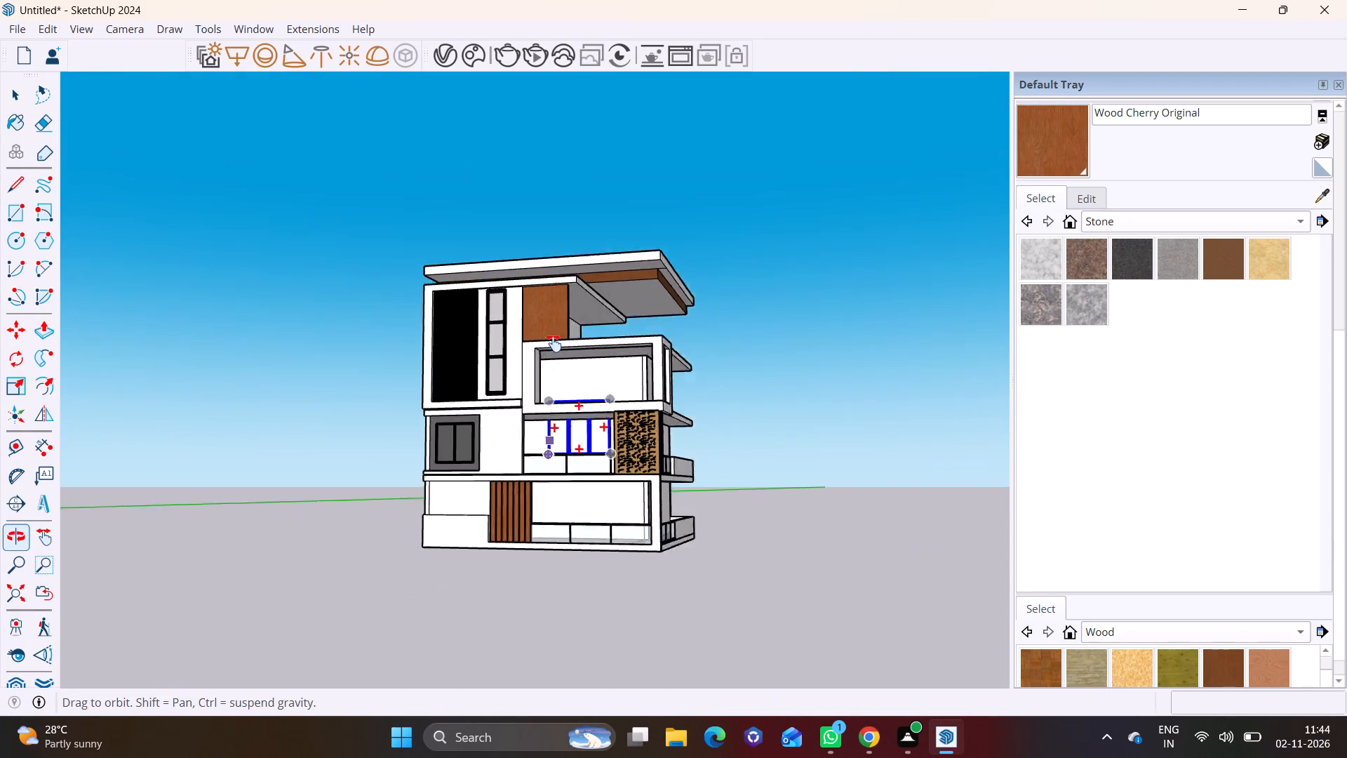
{"action": "middle_click_drag", "start_coordinate": [554, 343], "coordinate": [564, 293]}
{"action": "scroll", "coordinate": [614, 304], "scroll_direction": "up", "scroll_amount": 6}
{"action": "middle_click_drag", "start_coordinate": [474, 345], "coordinate": [247, 371]}
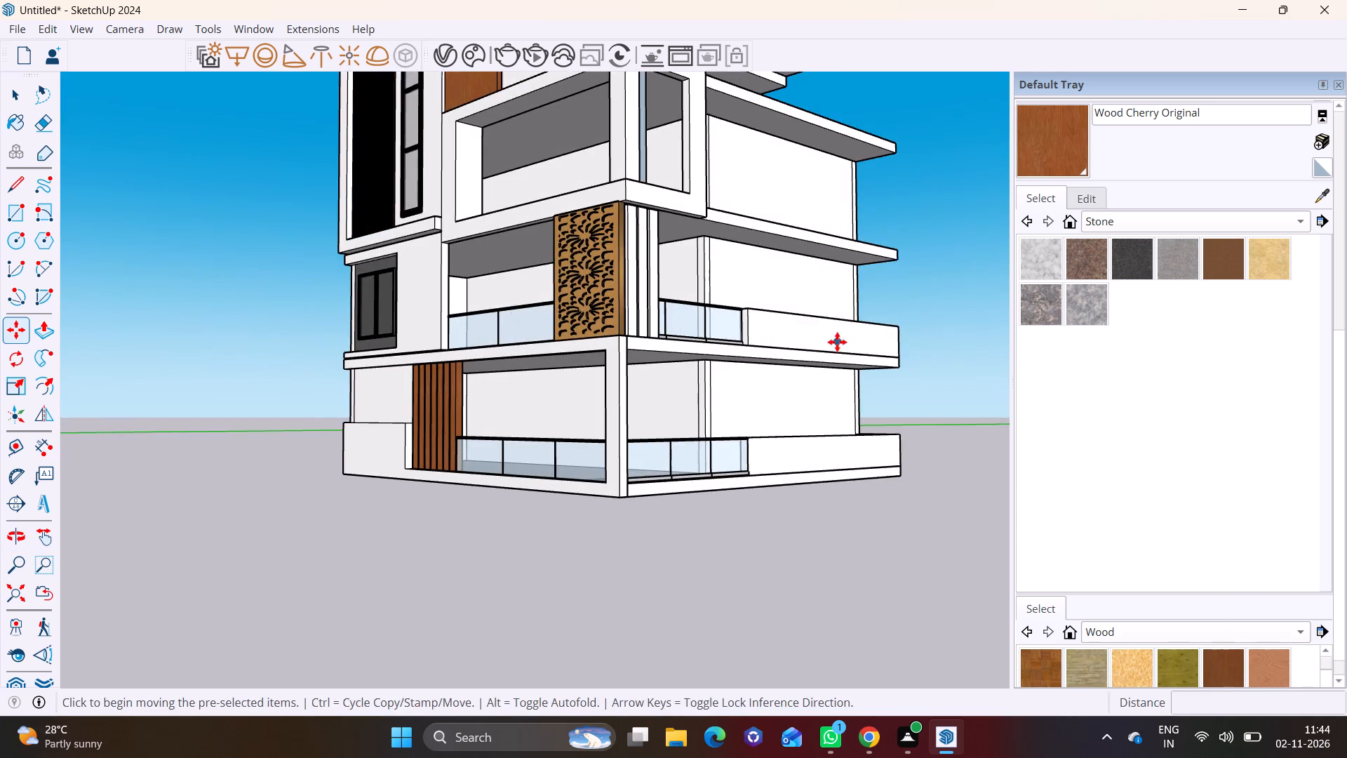
{"action": "middle_click_drag", "start_coordinate": [808, 345], "coordinate": [619, 426]}
{"action": "scroll", "coordinate": [637, 338], "scroll_direction": "up", "scroll_amount": 8}
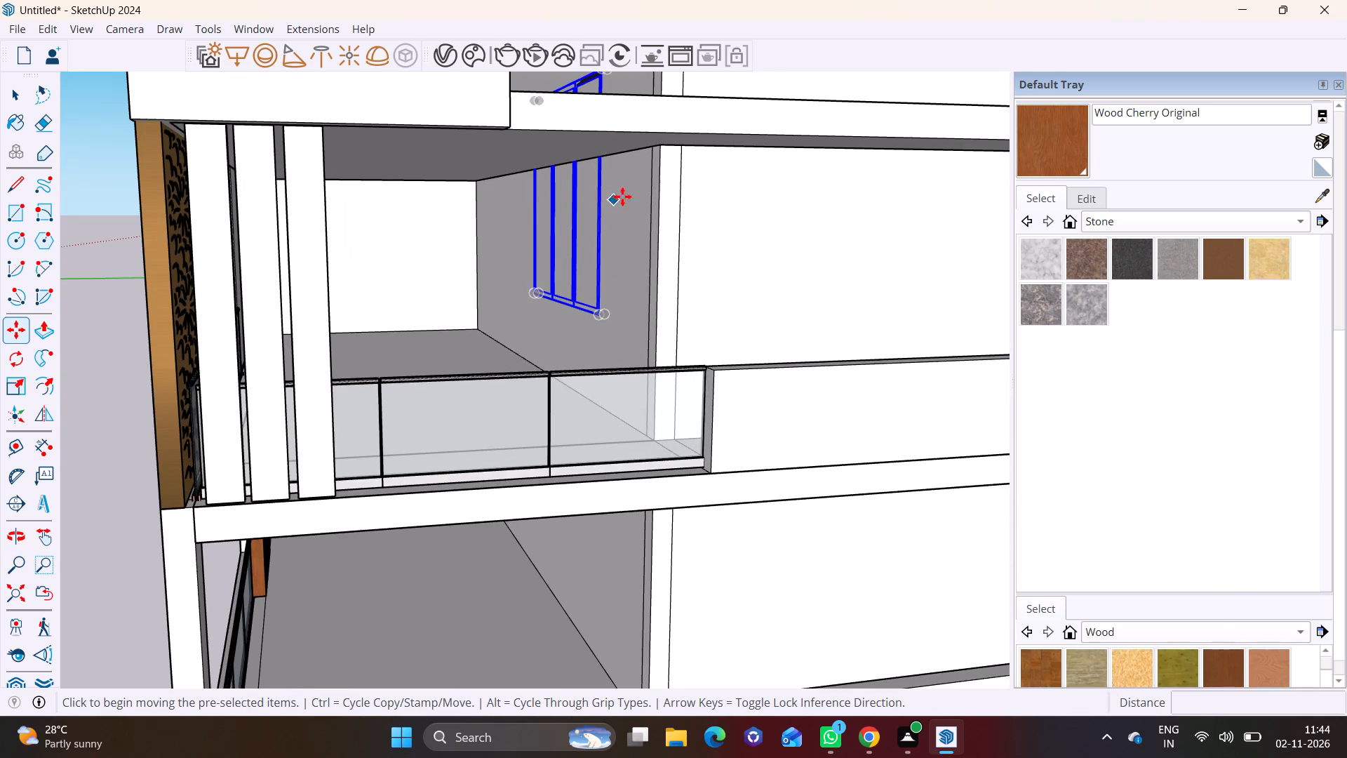
{"action": "left_click", "coordinate": [622, 197]}
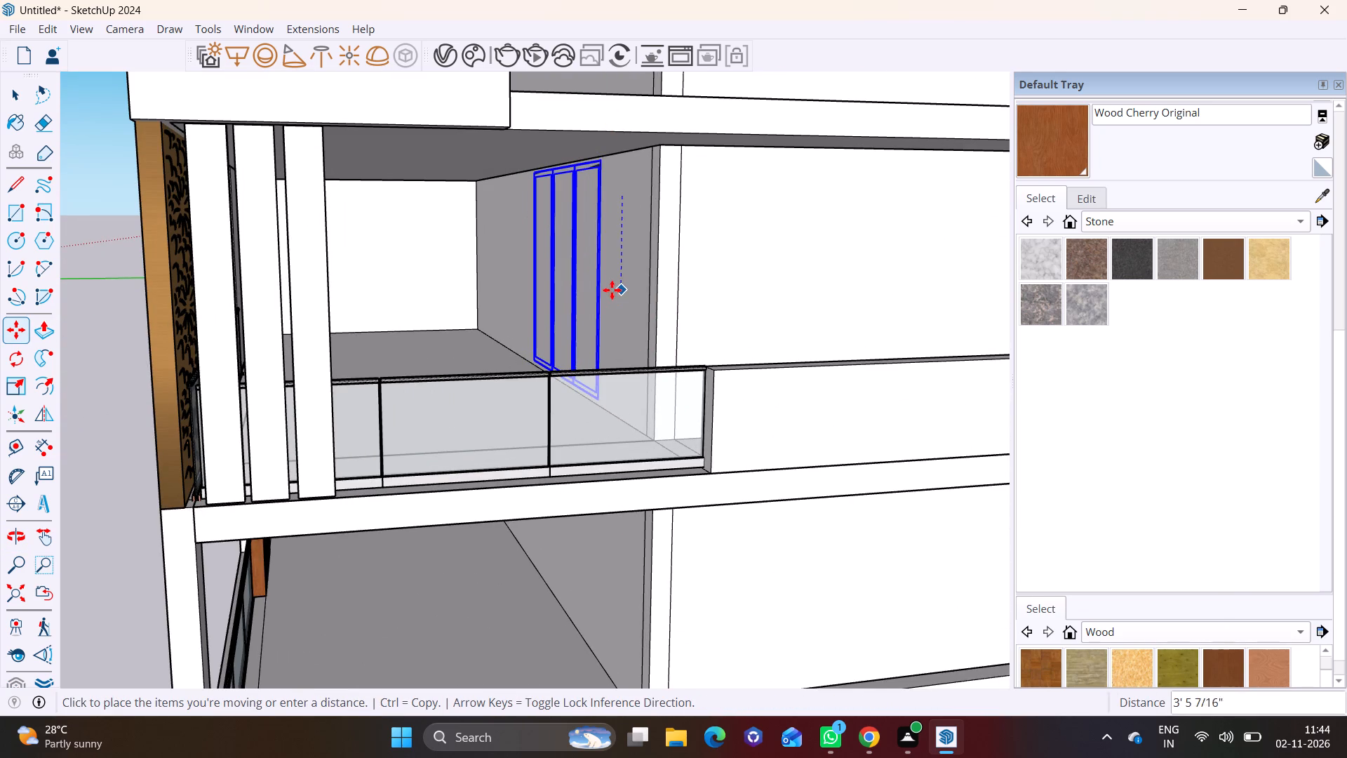
{"action": "left_click", "coordinate": [612, 290]}
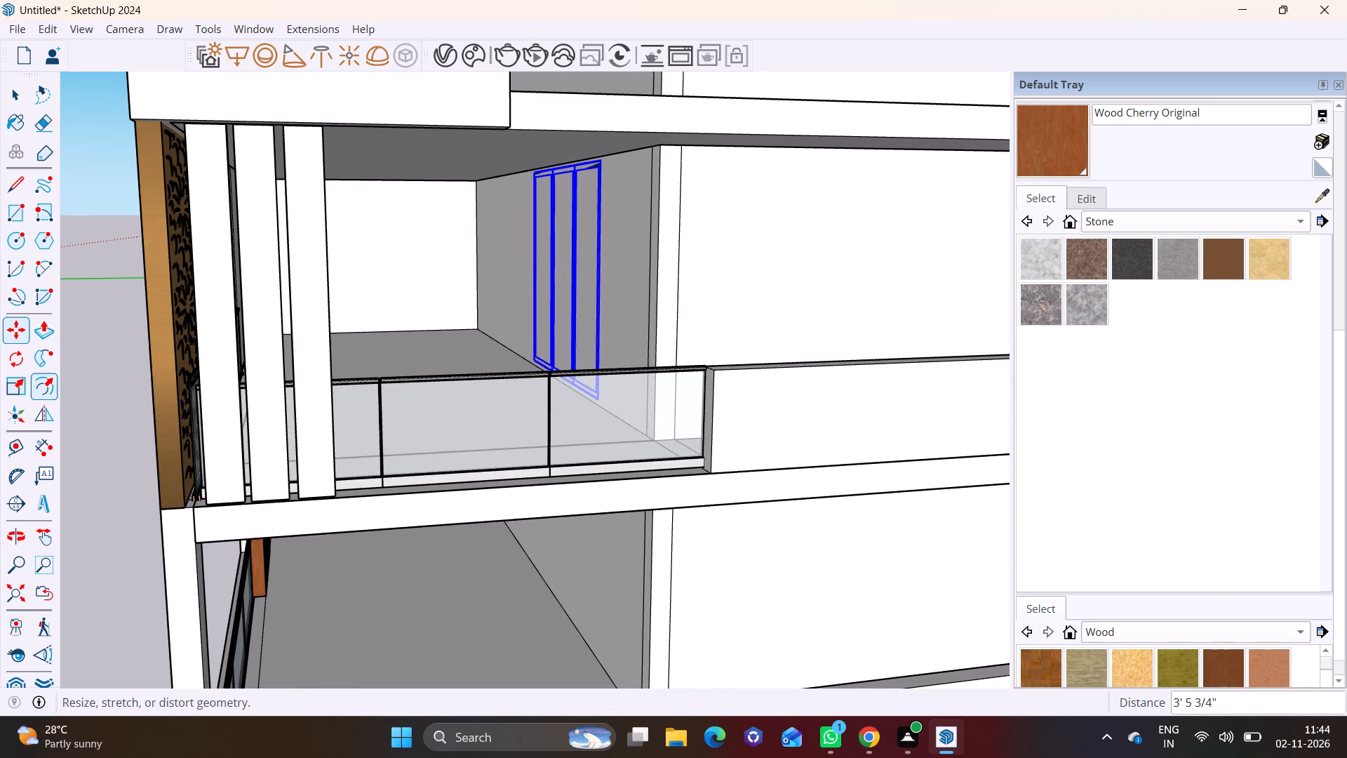
Scale the three-pane window down uniformly from its upper corner, keeping the opposite lower corner fixed.
{"action": "left_click", "coordinate": [13, 390]}
{"action": "left_click", "coordinate": [532, 174]}
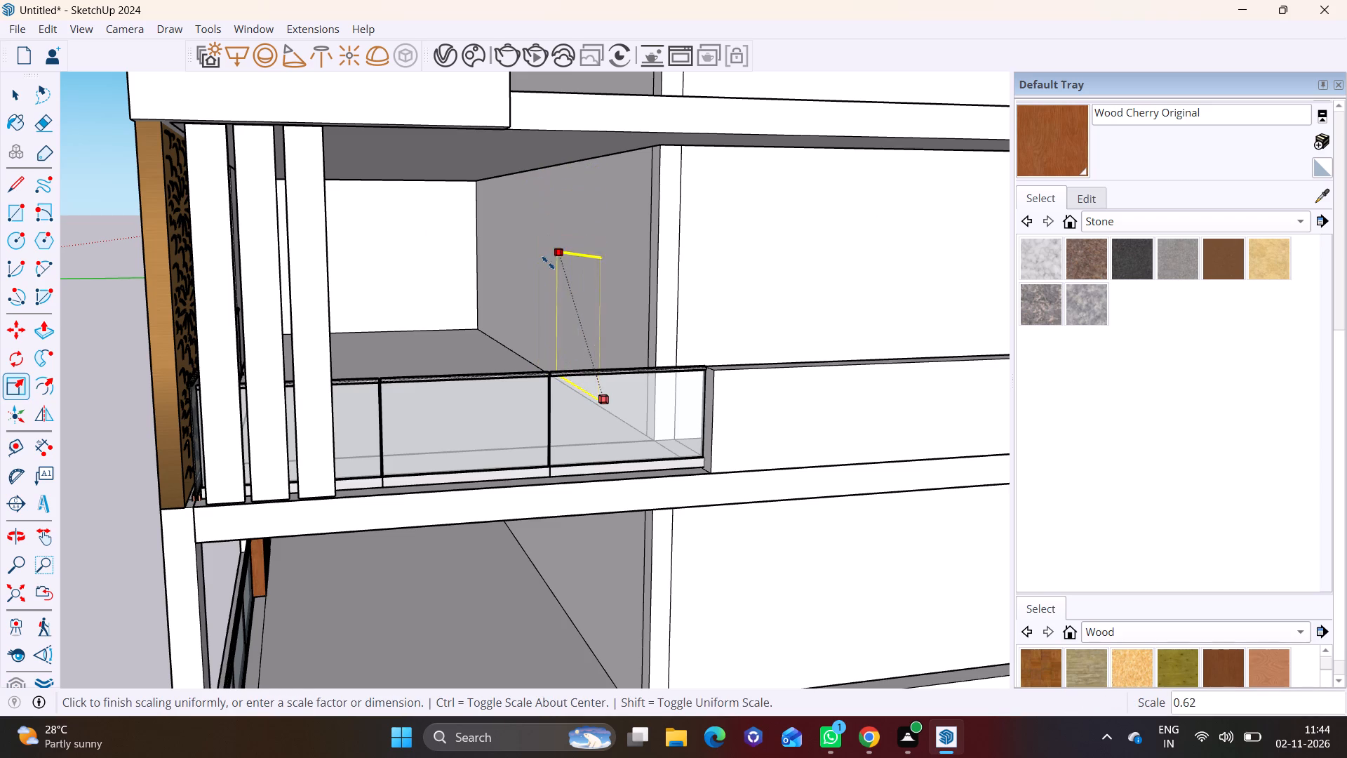
{"action": "left_click", "coordinate": [523, 234]}
Copy the three-pane window about 14' 6" down to the ground-floor veranda.
{"action": "middle_click_drag", "start_coordinate": [587, 282], "coordinate": [720, 287]}
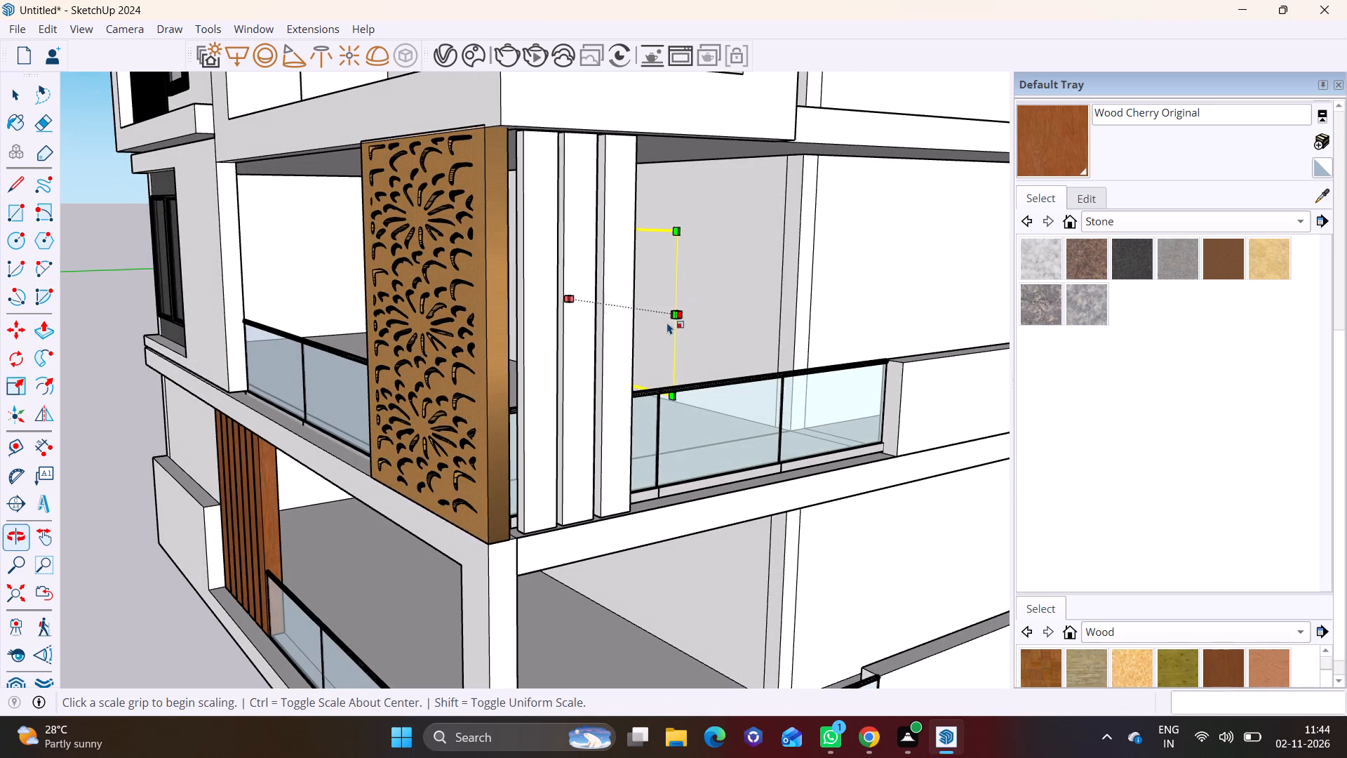
{"action": "middle_click_drag", "start_coordinate": [666, 332], "coordinate": [608, 195]}
{"action": "middle_click_drag", "start_coordinate": [636, 231], "coordinate": [570, 247]}
{"action": "key", "text": "m"}
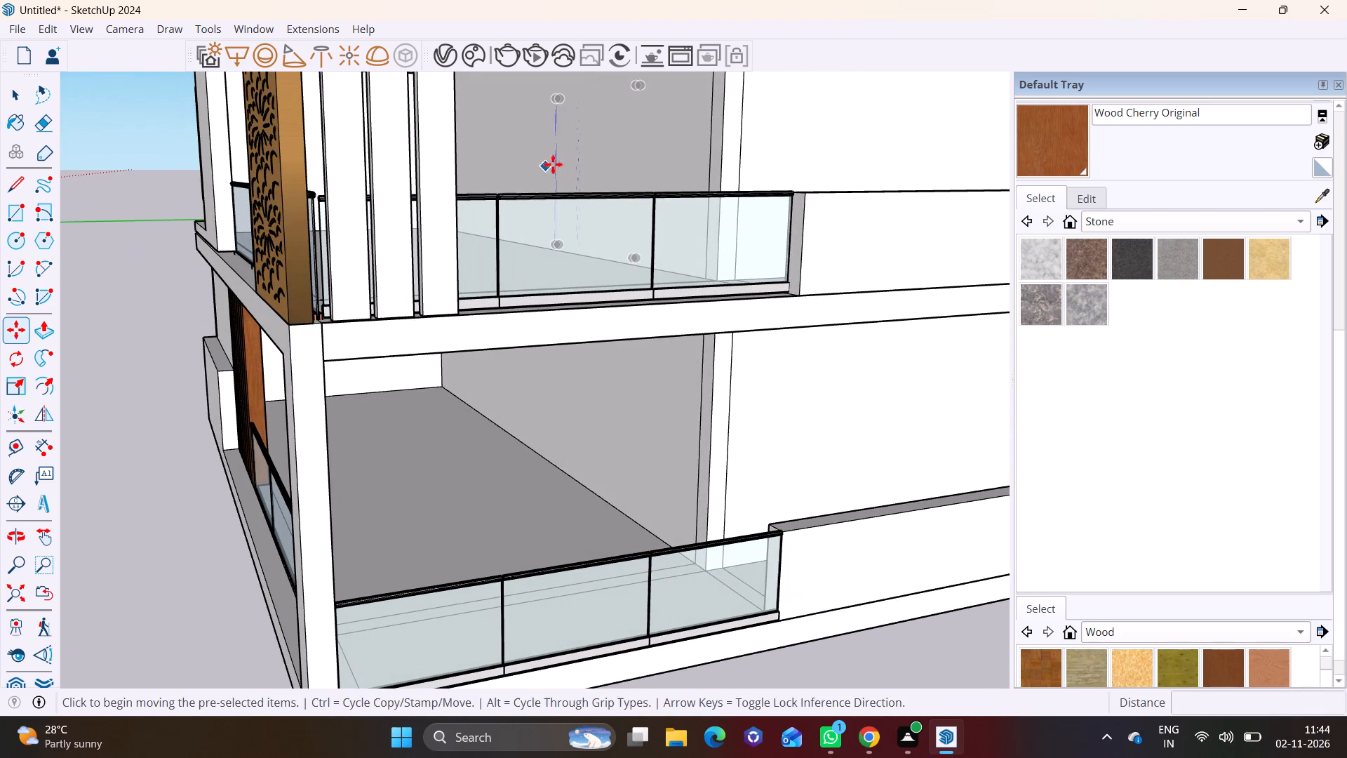
{"action": "left_click", "coordinate": [635, 86]}
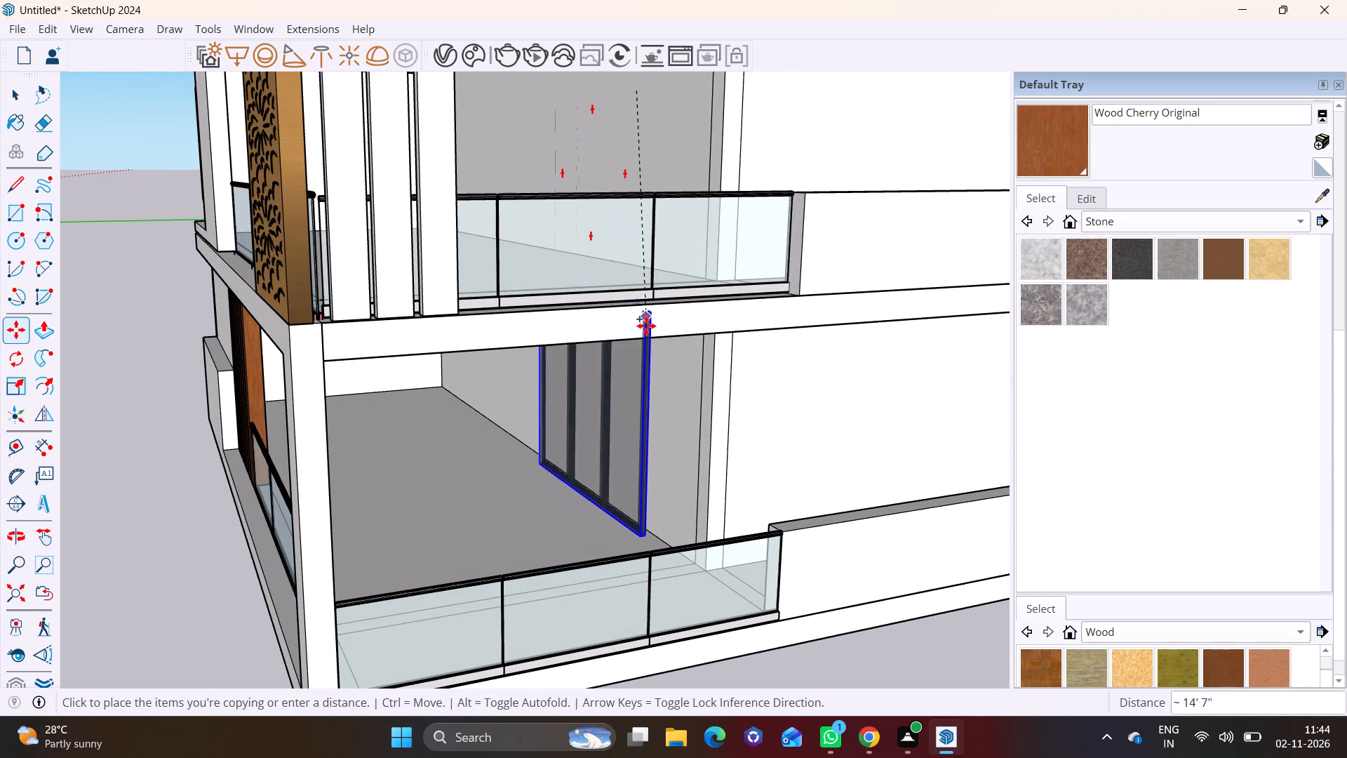
{"action": "left_click", "coordinate": [647, 316]}
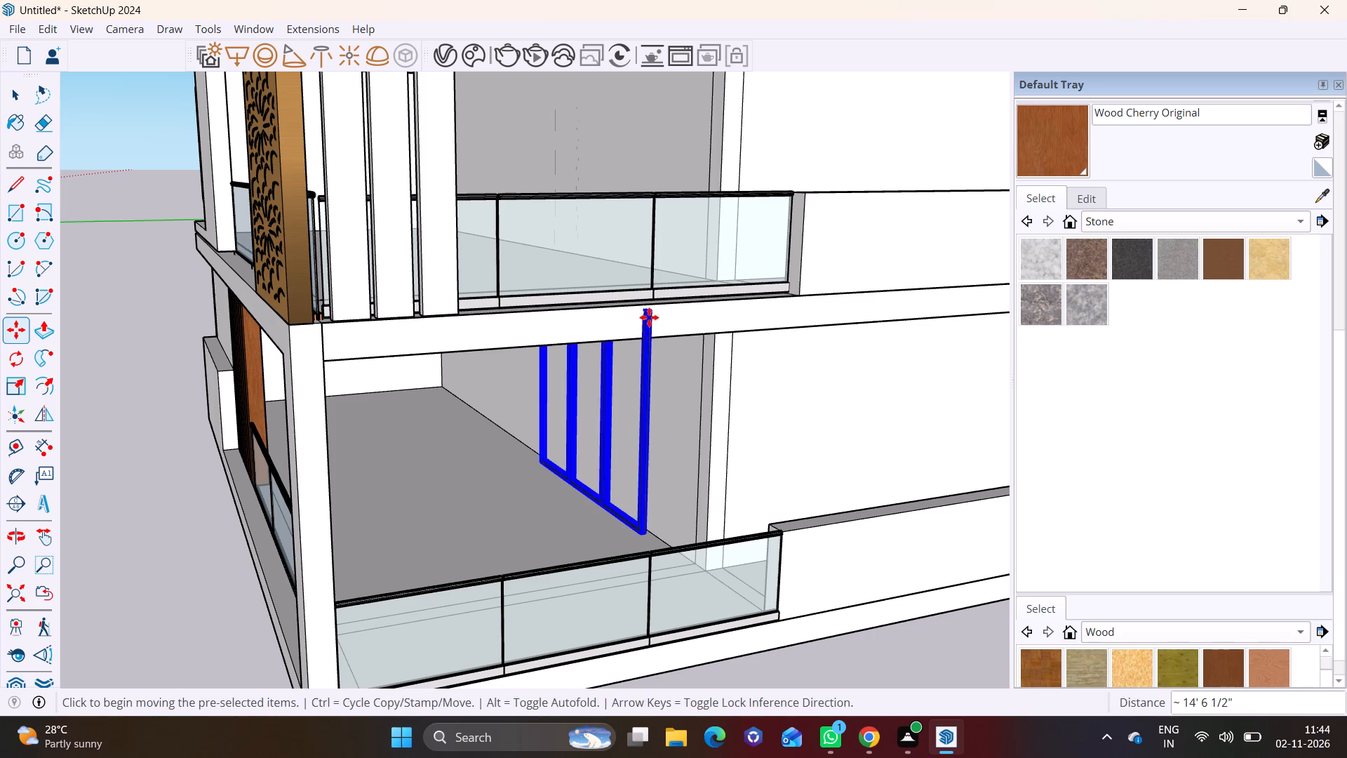
{"action": "key", "text": "space"}
Move the copied three-pane window onto the face of the ground-floor veranda's back wall.
{"action": "middle_click_drag", "start_coordinate": [666, 296], "coordinate": [725, 176]}
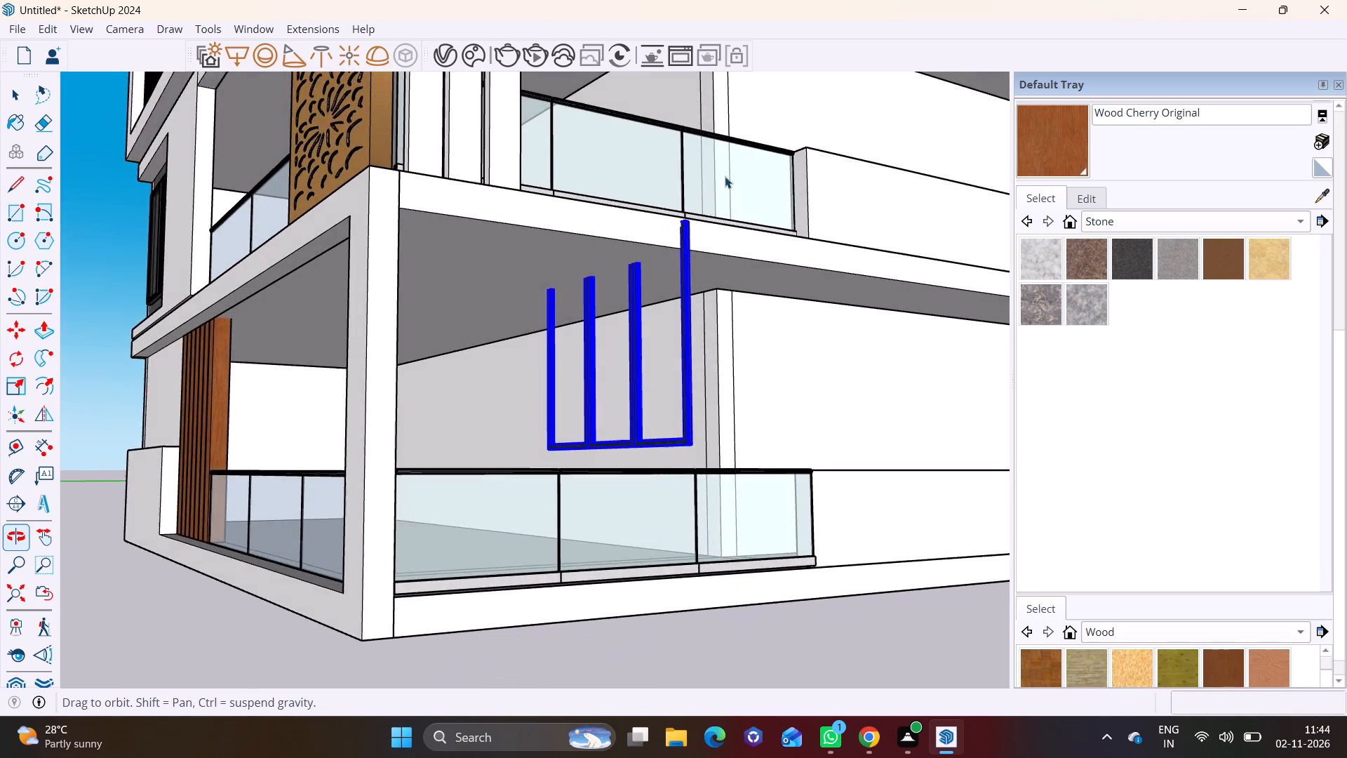
{"action": "scroll", "coordinate": [665, 345], "scroll_direction": "up", "scroll_amount": 3}
{"action": "middle_click_drag", "start_coordinate": [665, 354], "coordinate": [1165, 389]}
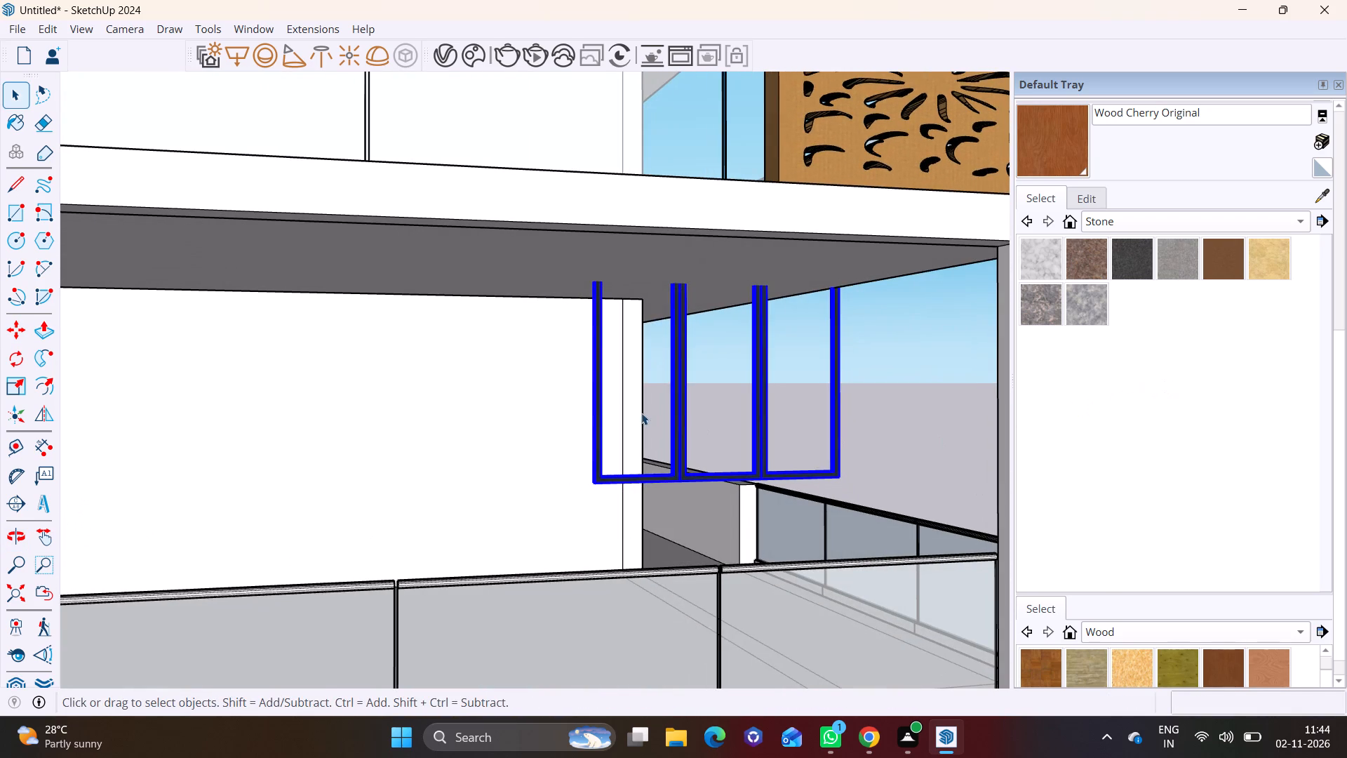
{"action": "key", "text": "comma"}
{"action": "key", "text": "m"}
{"action": "left_click", "coordinate": [837, 473]}
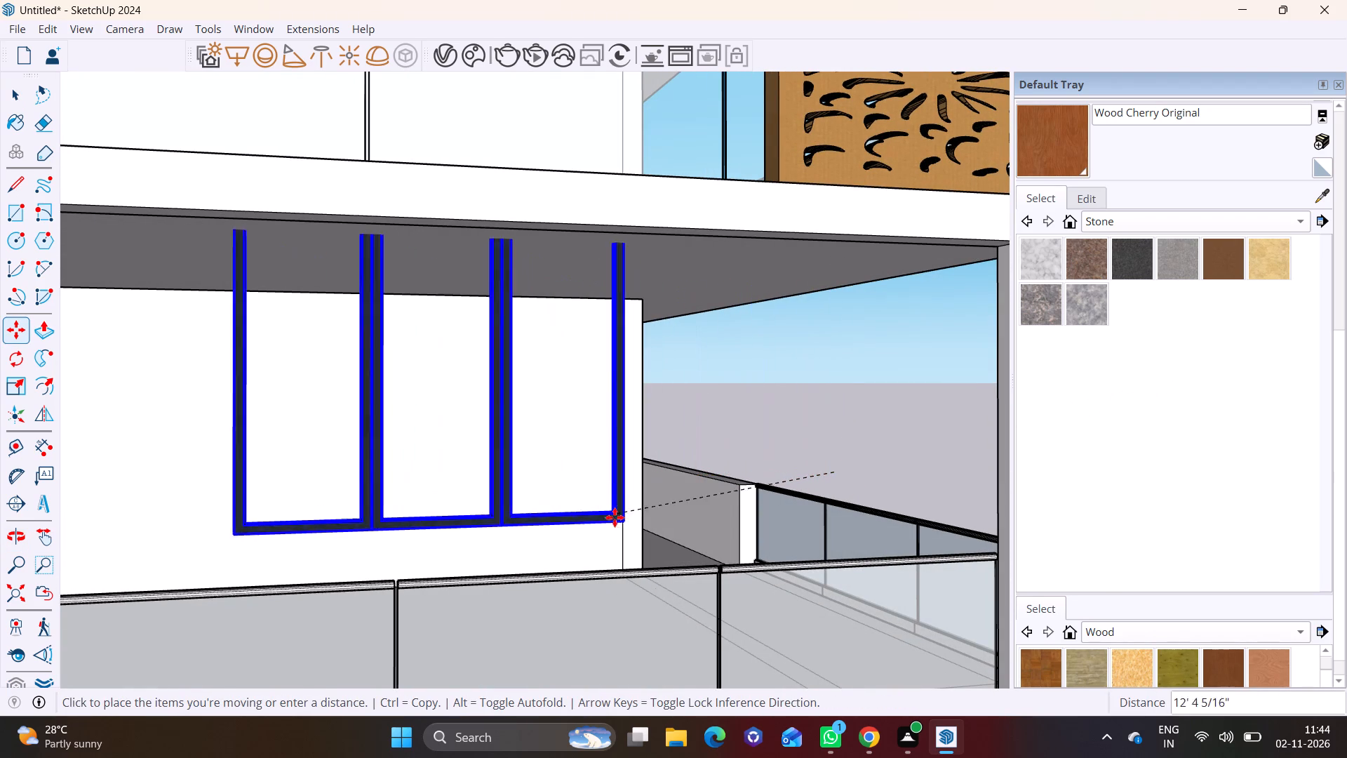
{"action": "left_click", "coordinate": [641, 470]}
{"action": "middle_click_drag", "start_coordinate": [841, 474], "coordinate": [270, 529]}
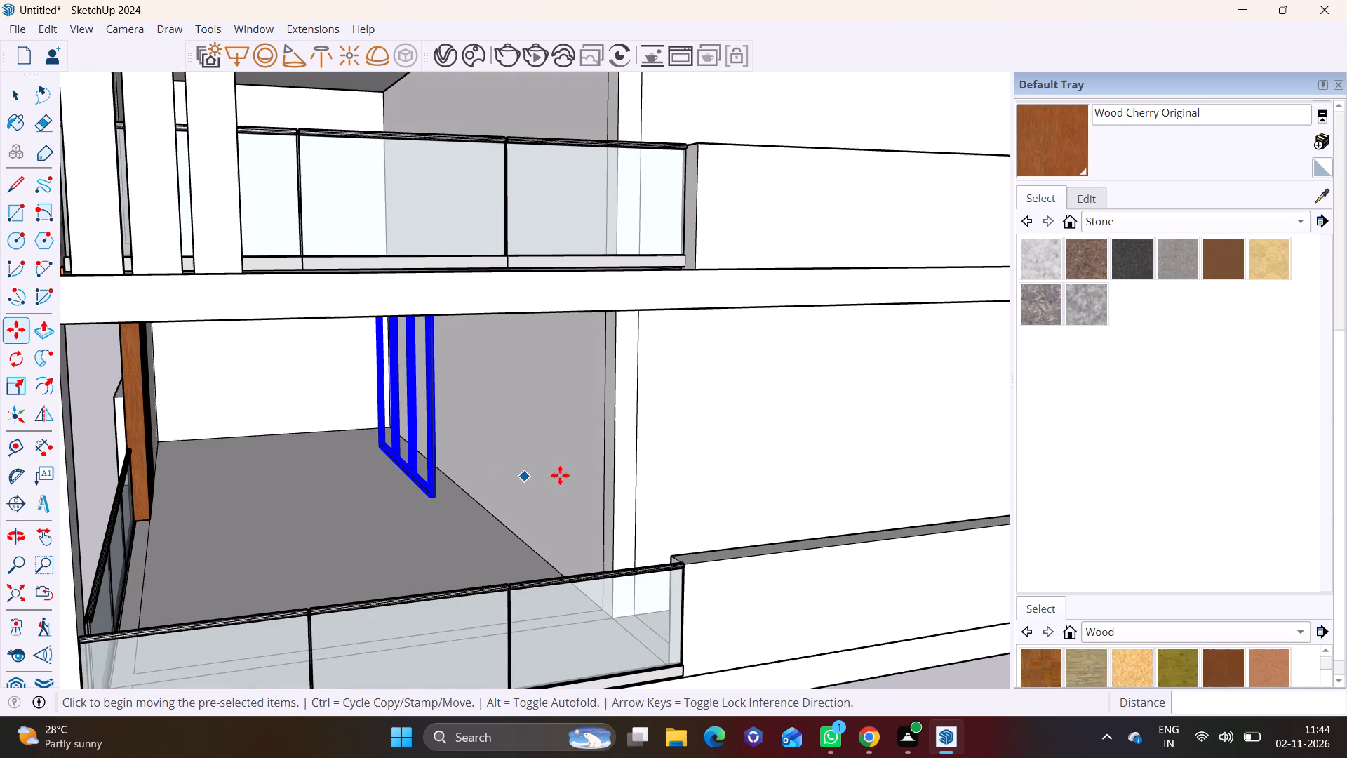
{"action": "left_click", "coordinate": [378, 375]}
{"action": "left_click", "coordinate": [458, 386]}
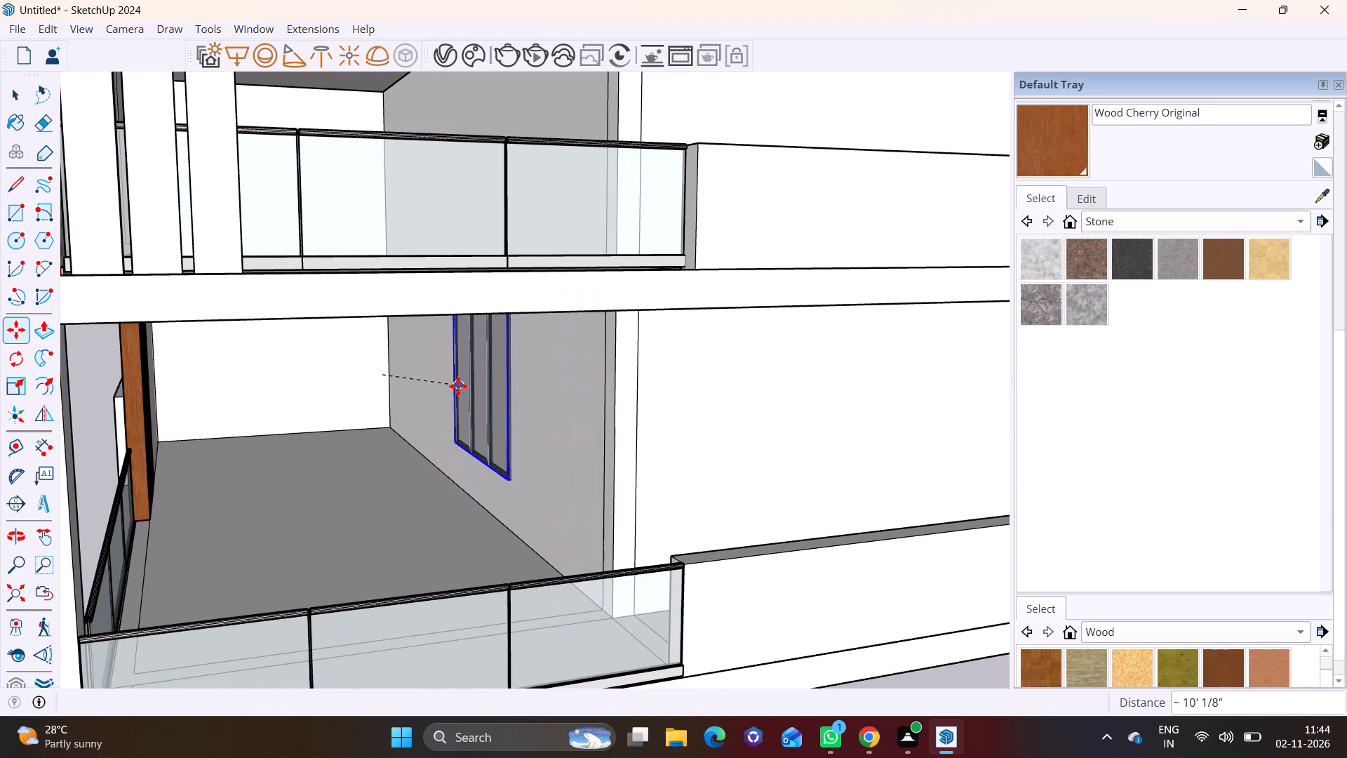
Shift the ground-floor window about 3' 11" down and across its wall, toward the veranda floor.
{"action": "middle_click_drag", "start_coordinate": [488, 406], "coordinate": [574, 352]}
{"action": "left_click", "coordinate": [494, 362]}
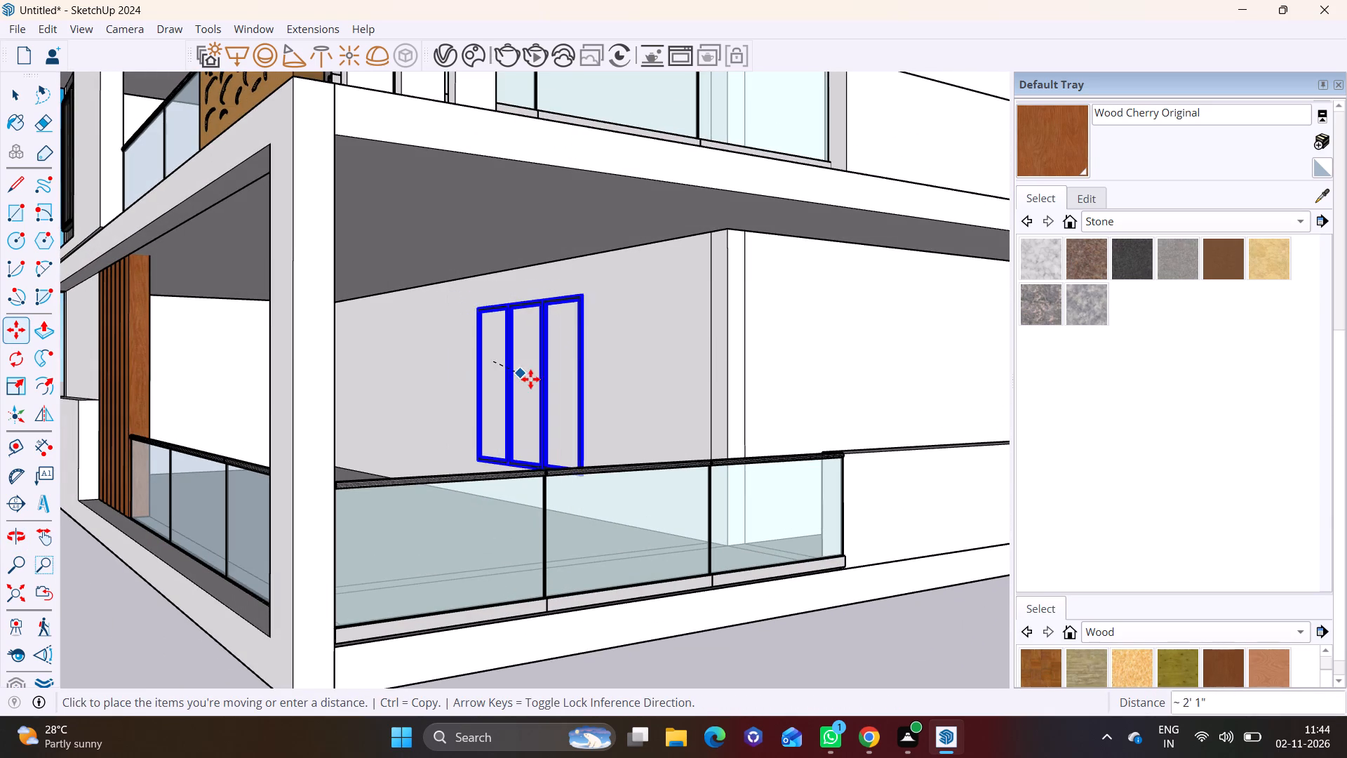
{"action": "left_click", "coordinate": [538, 397]}
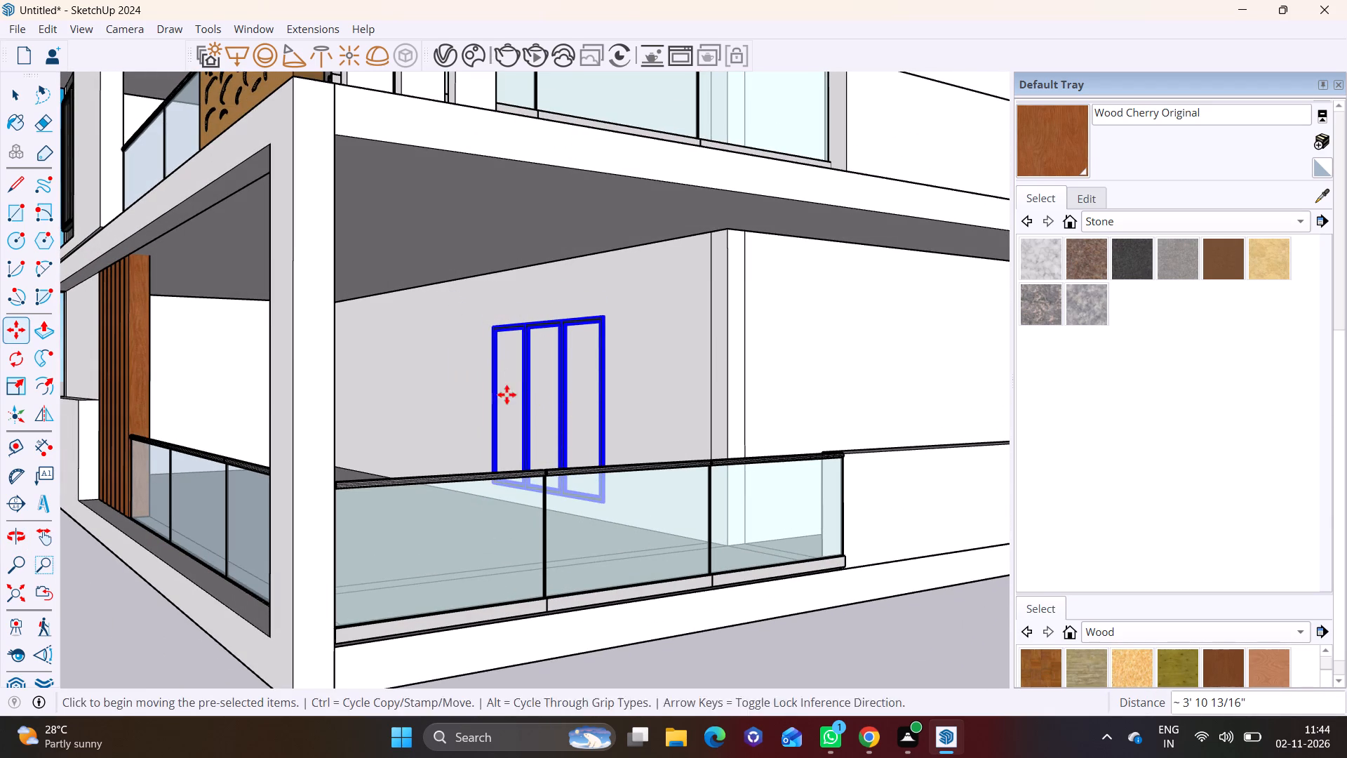
{"action": "key", "text": "space"}
Copy the ground-floor three-pane window about 12' 6" up onto the middle-floor balcony's back wall.
{"action": "middle_click_drag", "start_coordinate": [451, 405], "coordinate": [782, 428]}
{"action": "scroll", "coordinate": [740, 431], "scroll_direction": "down", "scroll_amount": 8}
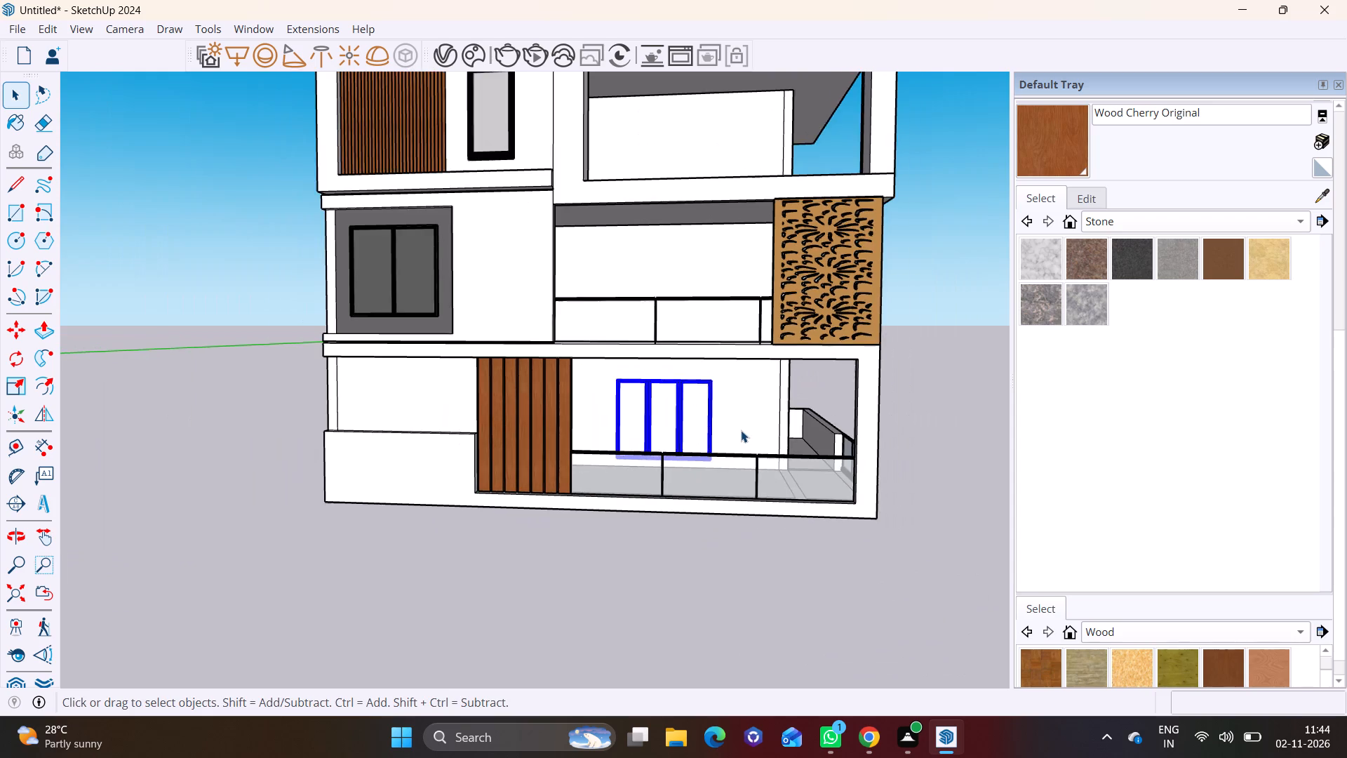
{"action": "middle_click_drag", "start_coordinate": [741, 430], "coordinate": [700, 491], "text": "shift"}
{"action": "middle_click_drag", "start_coordinate": [706, 477], "coordinate": [746, 468]}
{"action": "key", "text": "space"}
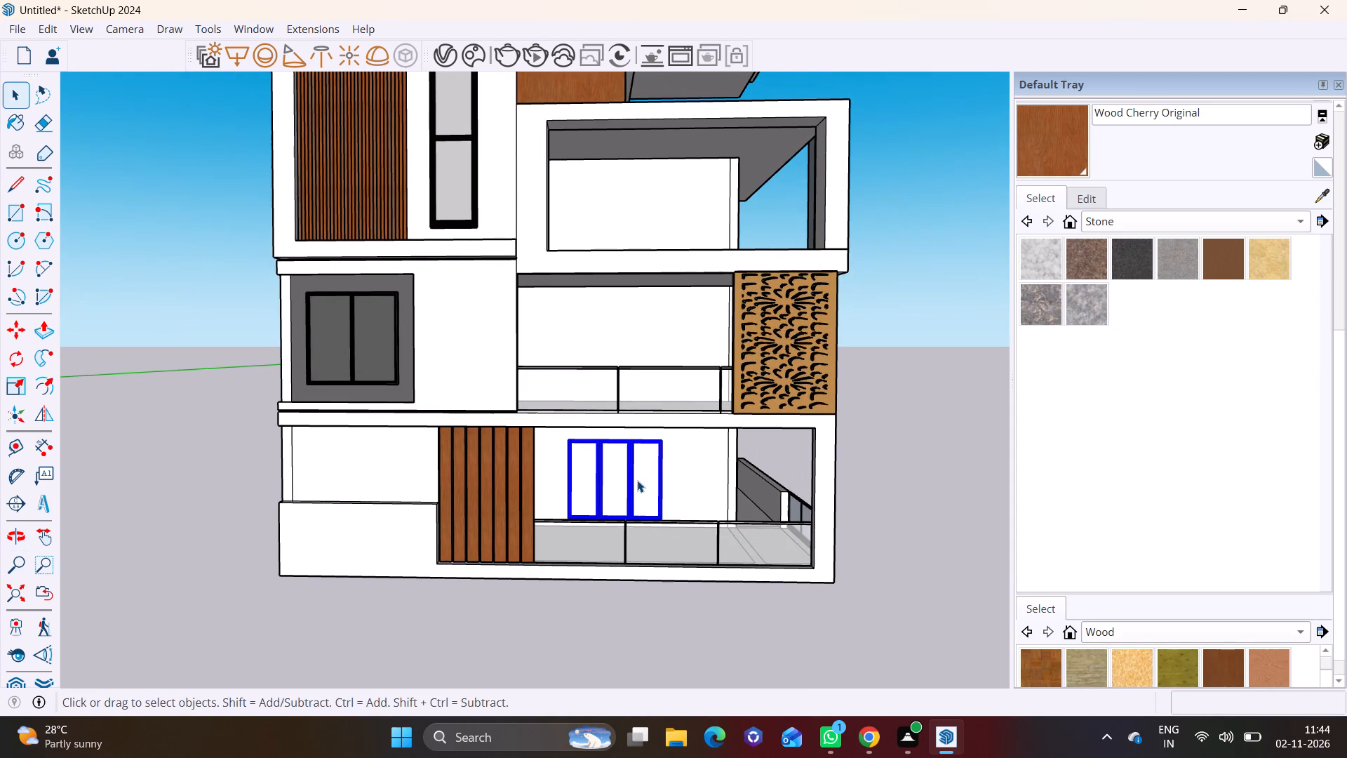
{"action": "left_click", "coordinate": [637, 480]}
{"action": "key", "text": "m"}
{"action": "left_click", "coordinate": [627, 471]}
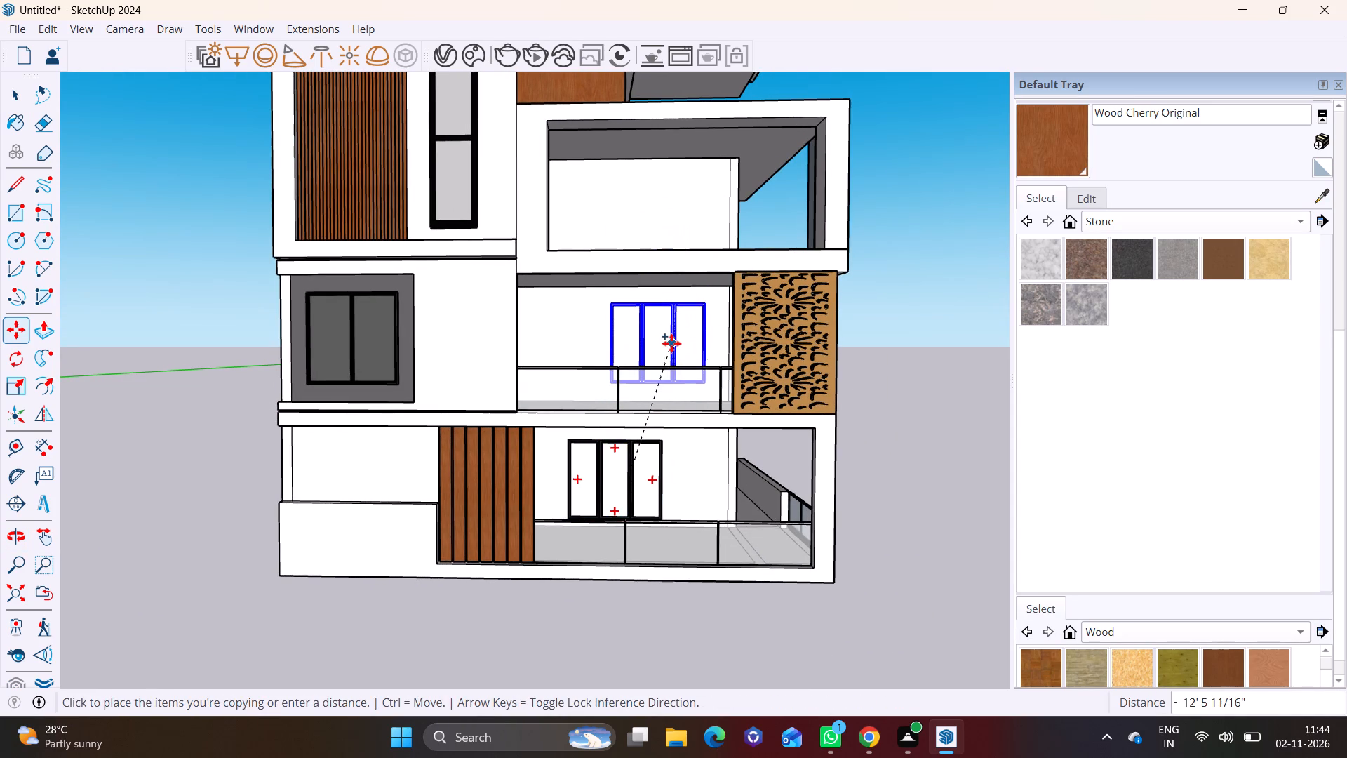
{"action": "left_click", "coordinate": [671, 343]}
{"action": "key", "text": "space"}
Move the ground-floor three-pane window about 4' 5" along its wall to line up beneath the middle-floor window.
{"action": "left_click", "coordinate": [885, 437]}
{"action": "scroll", "coordinate": [767, 397], "scroll_direction": "up", "scroll_amount": 3}
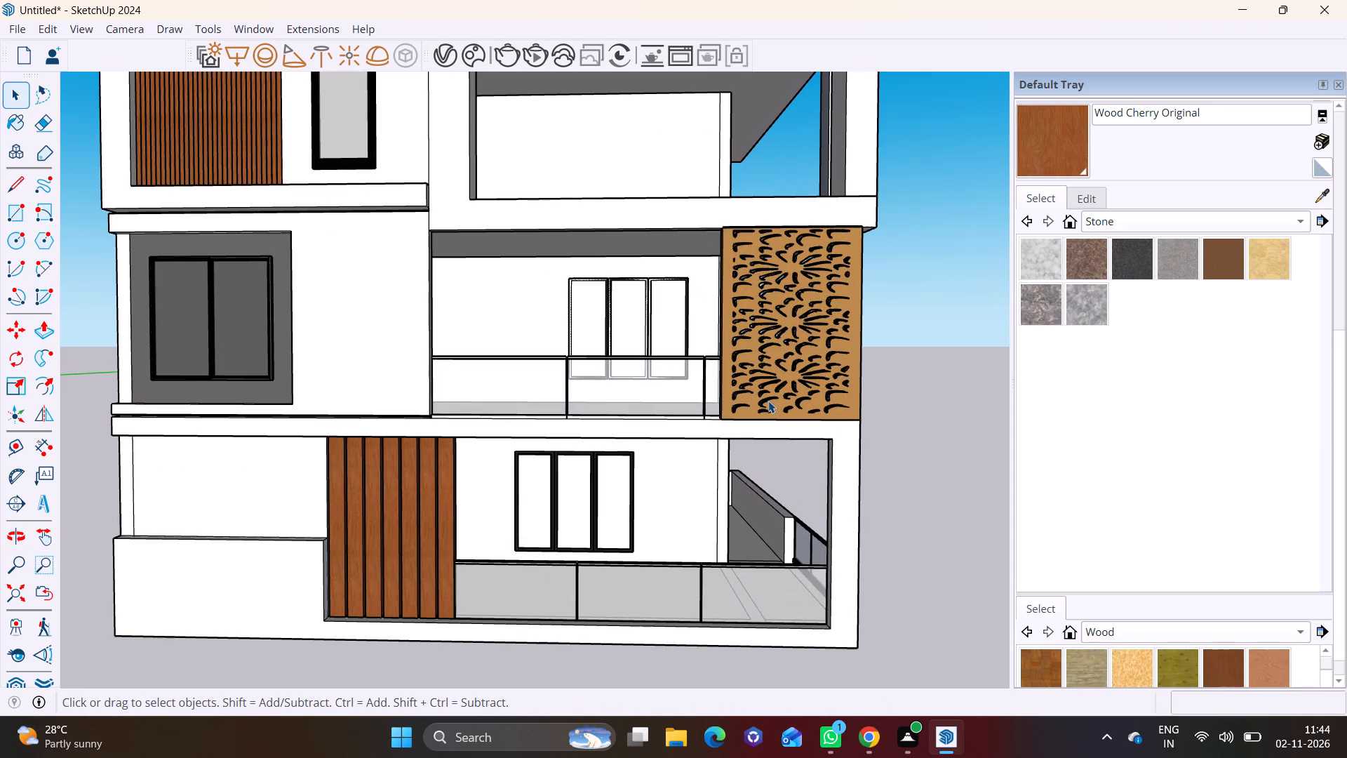
{"action": "left_click", "coordinate": [599, 483]}
{"action": "key", "text": "m"}
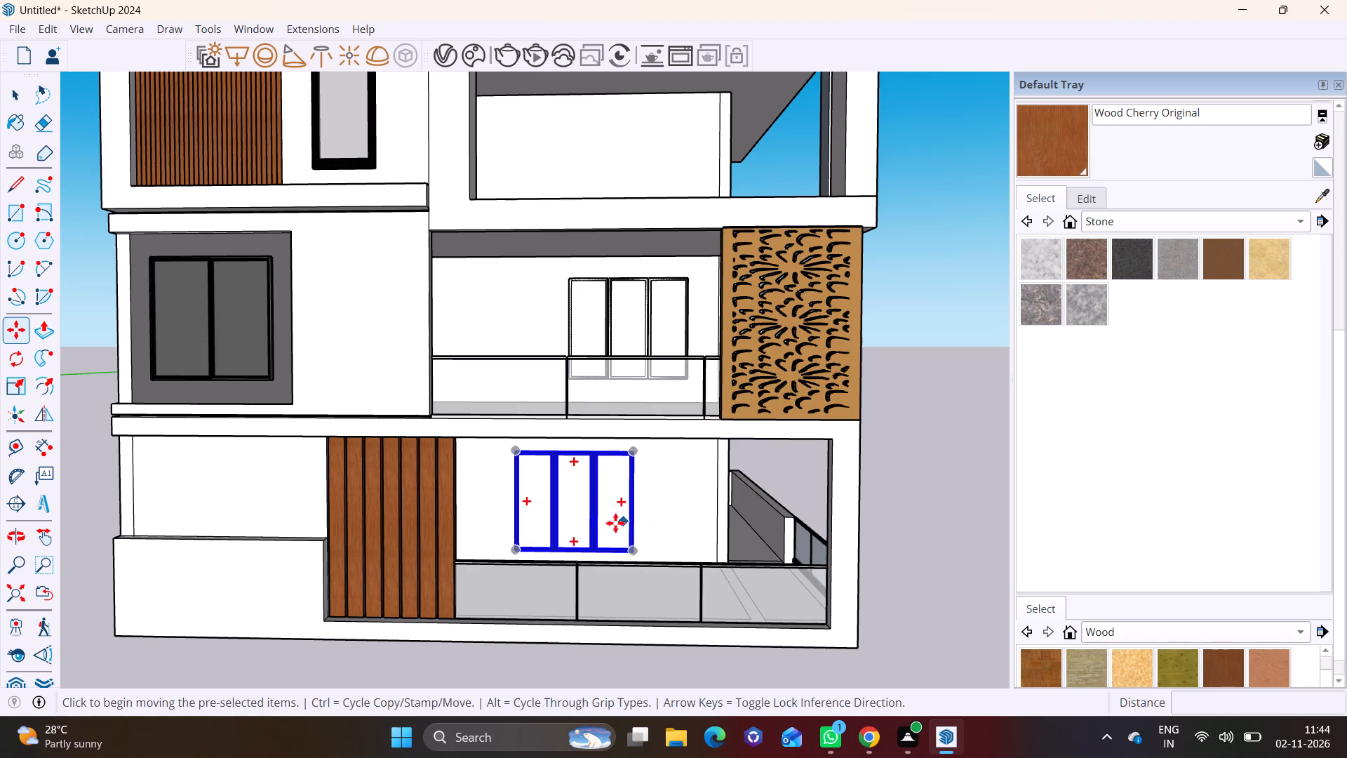
{"action": "left_click", "coordinate": [596, 518]}
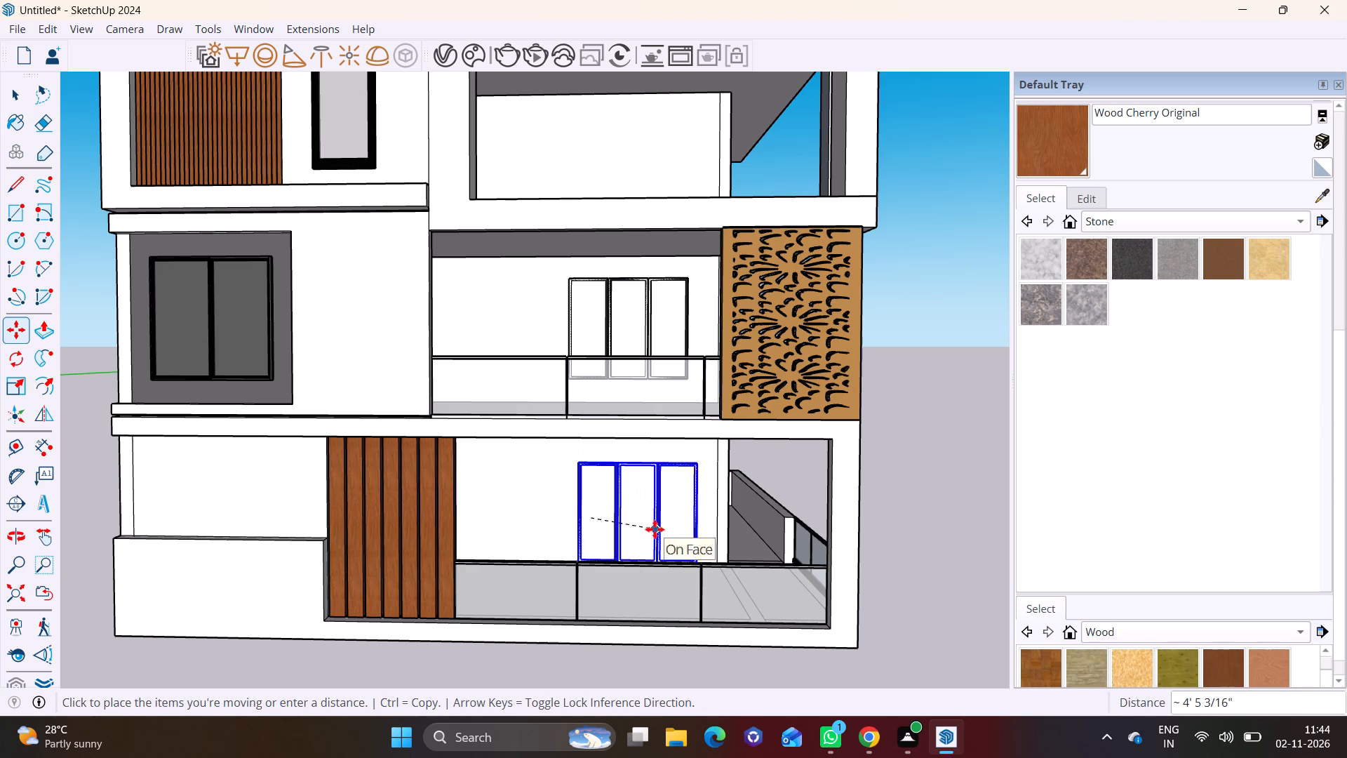
{"action": "left_click", "coordinate": [655, 526]}
{"action": "key", "text": "space"}
Move the middle-floor three-pane window 7" out from the face of the balcony's back wall.
{"action": "middle_click_drag", "start_coordinate": [682, 333], "coordinate": [349, 428]}
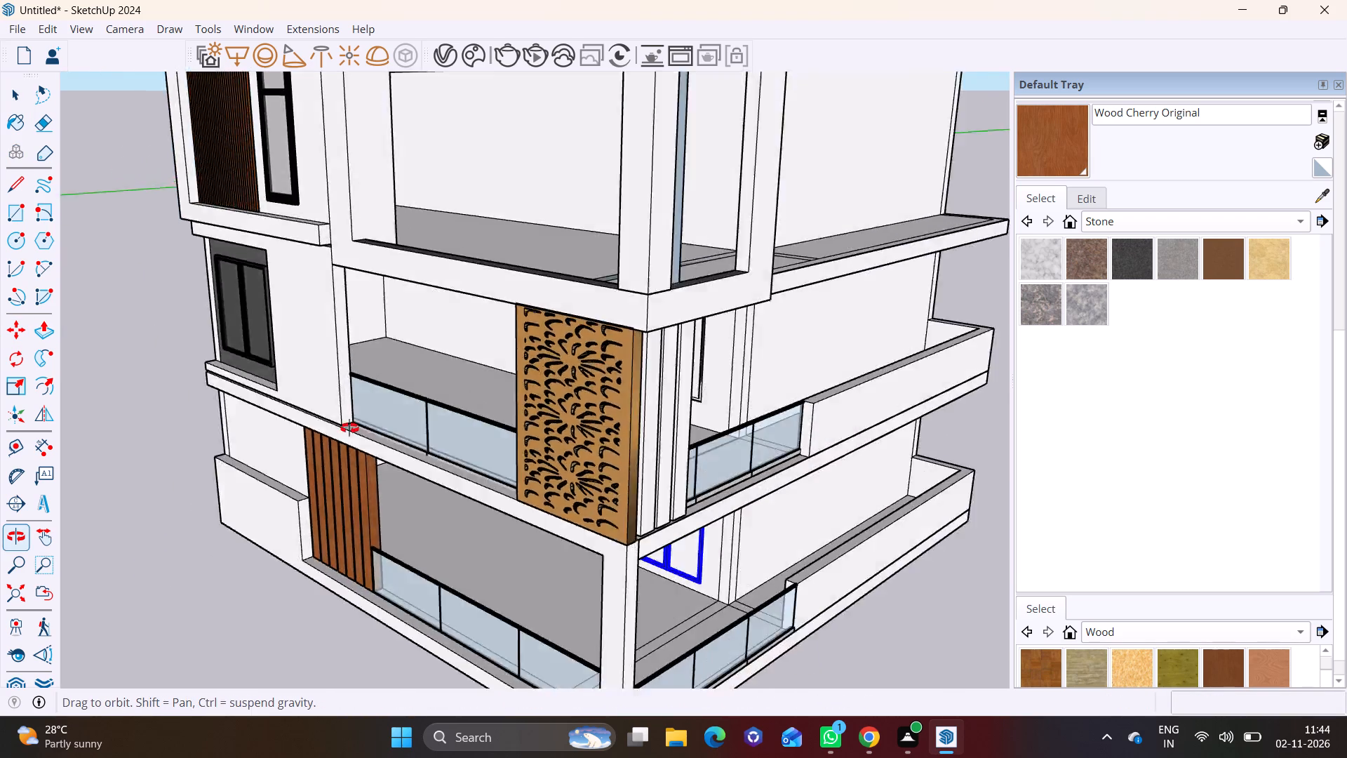
{"action": "middle_click_drag", "start_coordinate": [349, 428], "coordinate": [229, 402]}
{"action": "scroll", "coordinate": [587, 386], "scroll_direction": "up", "scroll_amount": 6}
{"action": "left_click", "coordinate": [658, 328]}
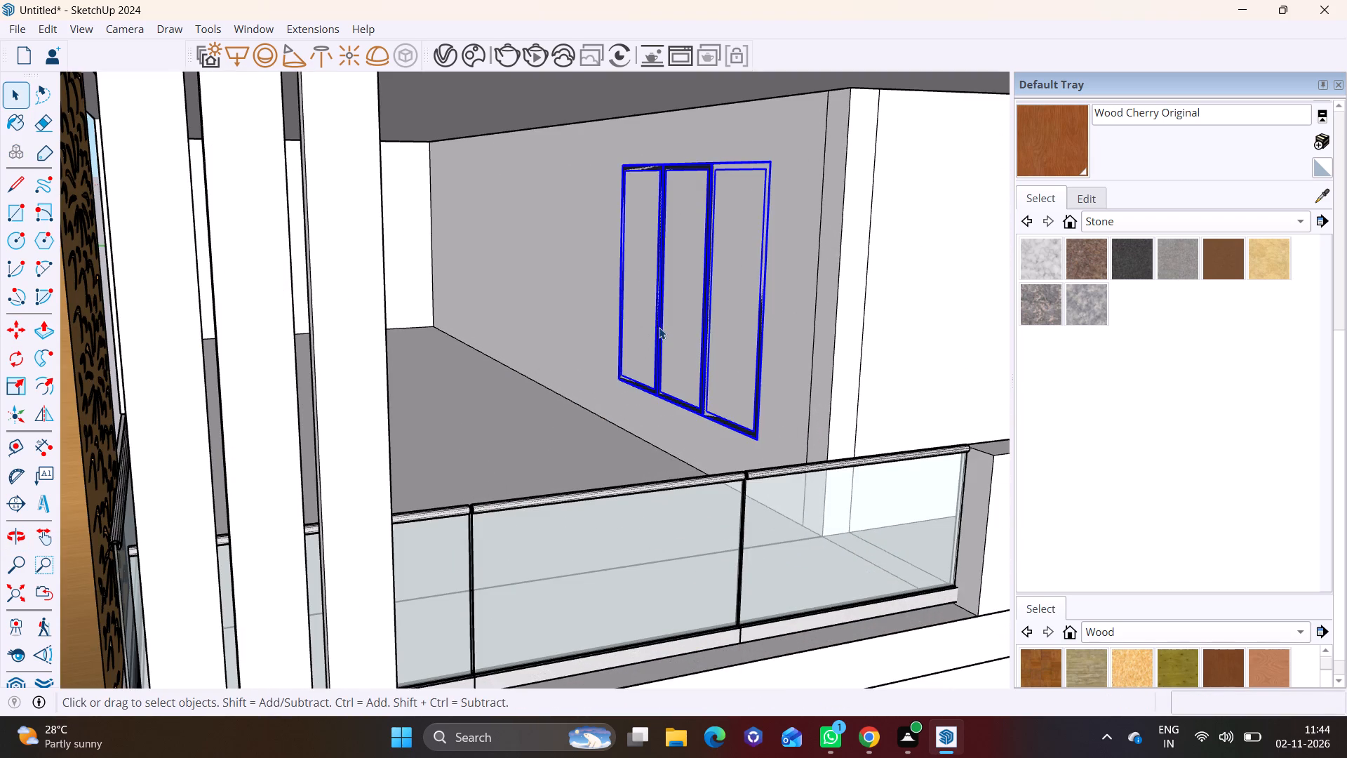
{"action": "key", "text": "m"}
{"action": "key", "text": "comma"}
{"action": "left_click", "coordinate": [754, 418]}
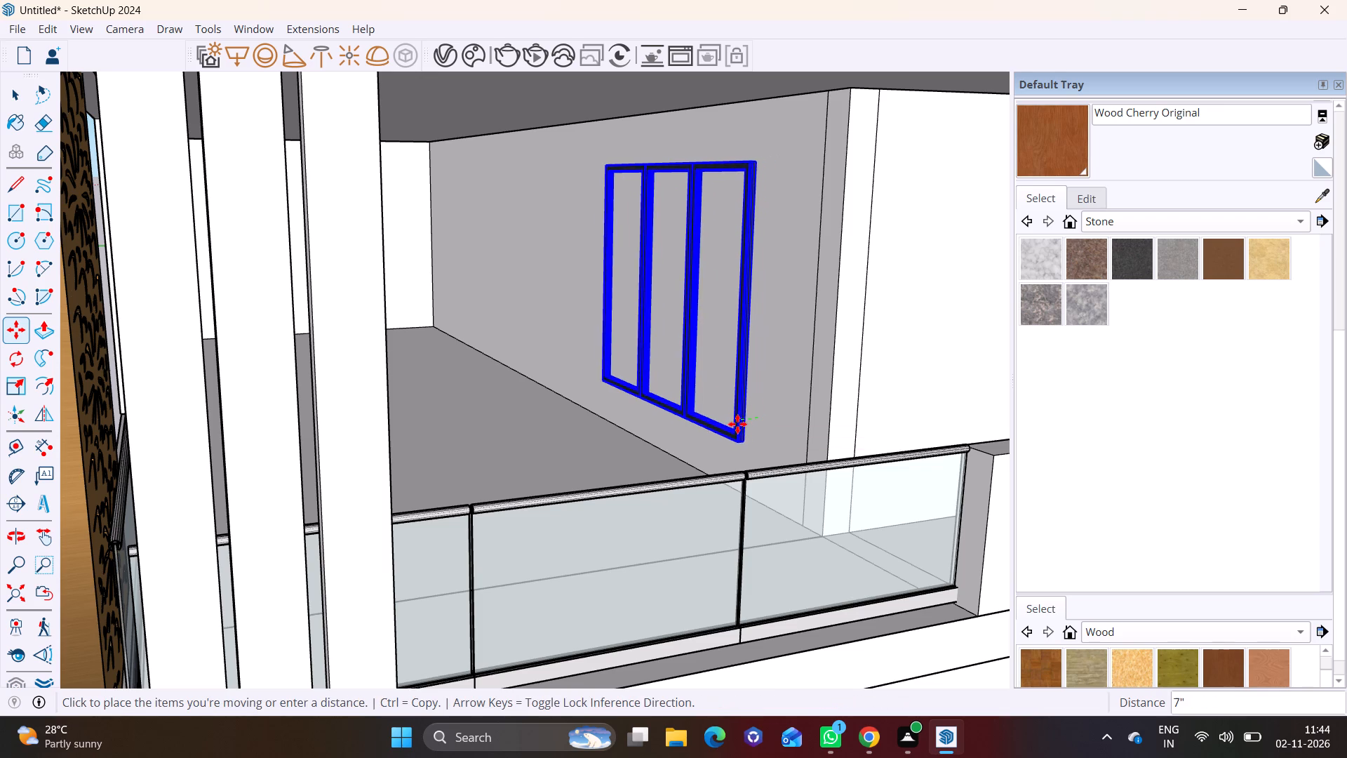
{"action": "left_click", "coordinate": [737, 424]}
{"action": "key", "text": "space"}
Shift the middle-floor three-pane window about 6 11/16" back toward the balcony's back wall.
{"action": "middle_click_drag", "start_coordinate": [590, 432], "coordinate": [463, 432]}
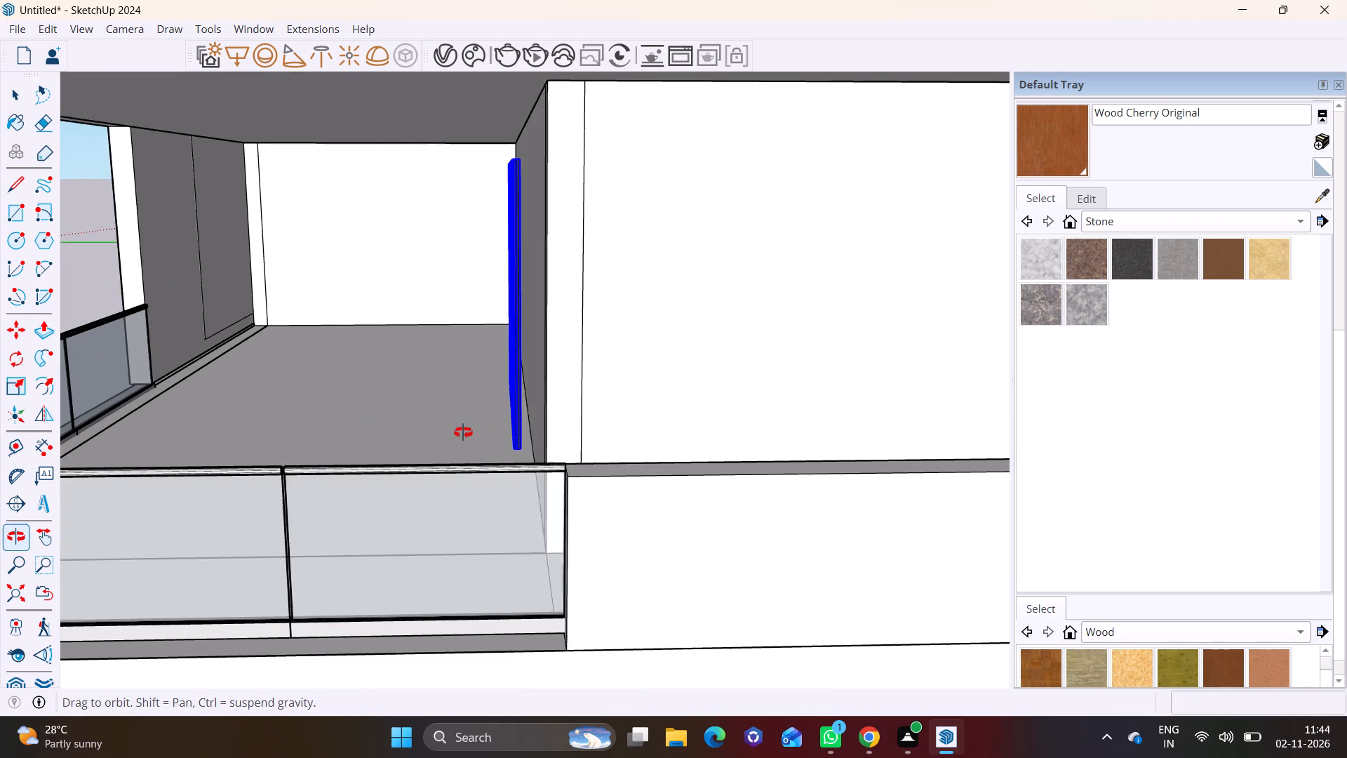
{"action": "middle_click_drag", "start_coordinate": [463, 432], "coordinate": [457, 430]}
{"action": "scroll", "coordinate": [531, 398], "scroll_direction": "up", "scroll_amount": 5}
{"action": "middle_click_drag", "start_coordinate": [521, 404], "coordinate": [575, 434]}
{"action": "scroll", "coordinate": [708, 493], "scroll_direction": "down", "scroll_amount": 3}
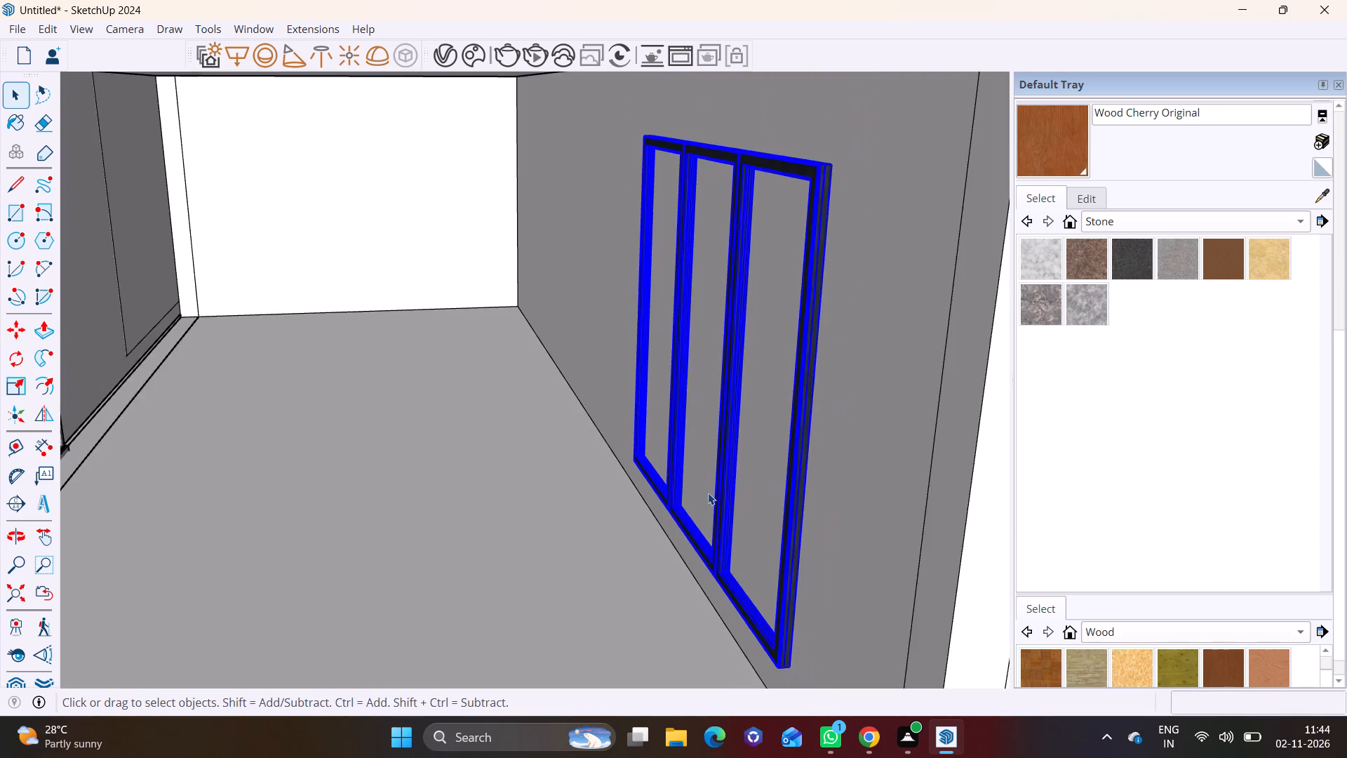
{"action": "scroll", "coordinate": [708, 493], "scroll_direction": "down", "scroll_amount": 3}
{"action": "middle_click_drag", "start_coordinate": [709, 491], "coordinate": [645, 340], "text": "shift"}
{"action": "key", "text": "m"}
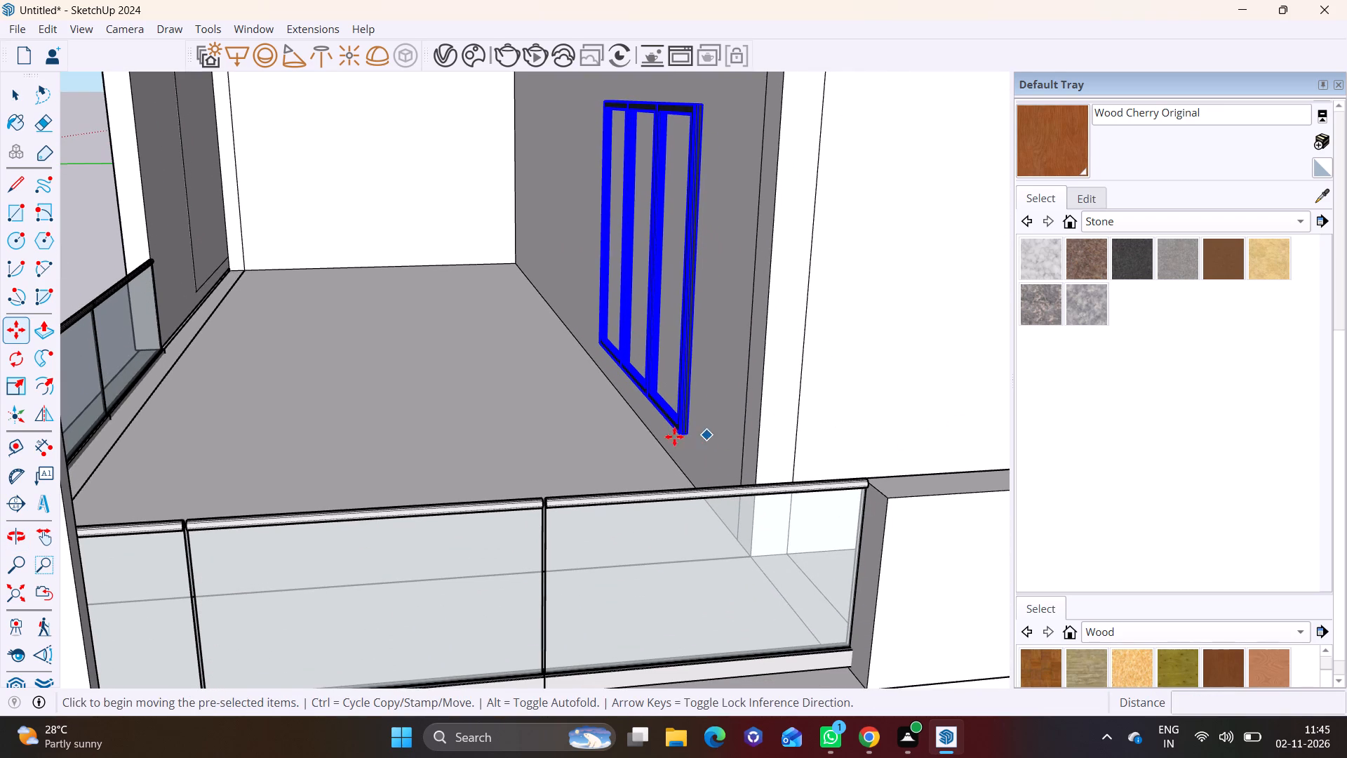
{"action": "left_click", "coordinate": [693, 428]}
{"action": "left_click", "coordinate": [706, 423]}
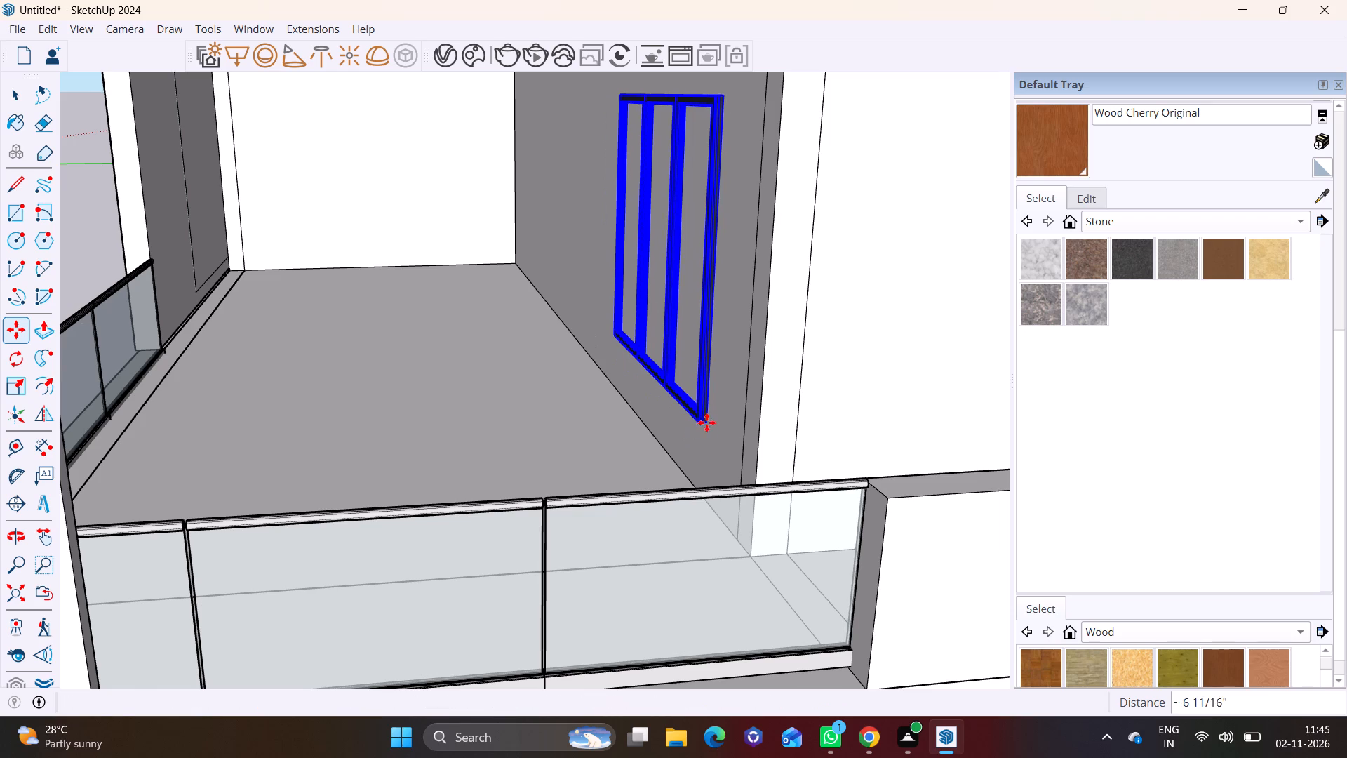
{"action": "key", "text": "space"}
Move the ground-floor three-pane window slightly along the veranda's back wall, away from the open corner and toward the wooden slats.
{"action": "scroll", "coordinate": [562, 436], "scroll_direction": "down", "scroll_amount": 8}
{"action": "middle_click_drag", "start_coordinate": [641, 467], "coordinate": [673, 335]}
{"action": "scroll", "coordinate": [645, 526], "scroll_direction": "up", "scroll_amount": 1}
{"action": "middle_click_drag", "start_coordinate": [649, 504], "coordinate": [649, 412], "text": "shift"}
{"action": "scroll", "coordinate": [621, 425], "scroll_direction": "up", "scroll_amount": 4}
{"action": "key", "text": "space"}
{"action": "left_click", "coordinate": [641, 396]}
{"action": "key", "text": "m"}
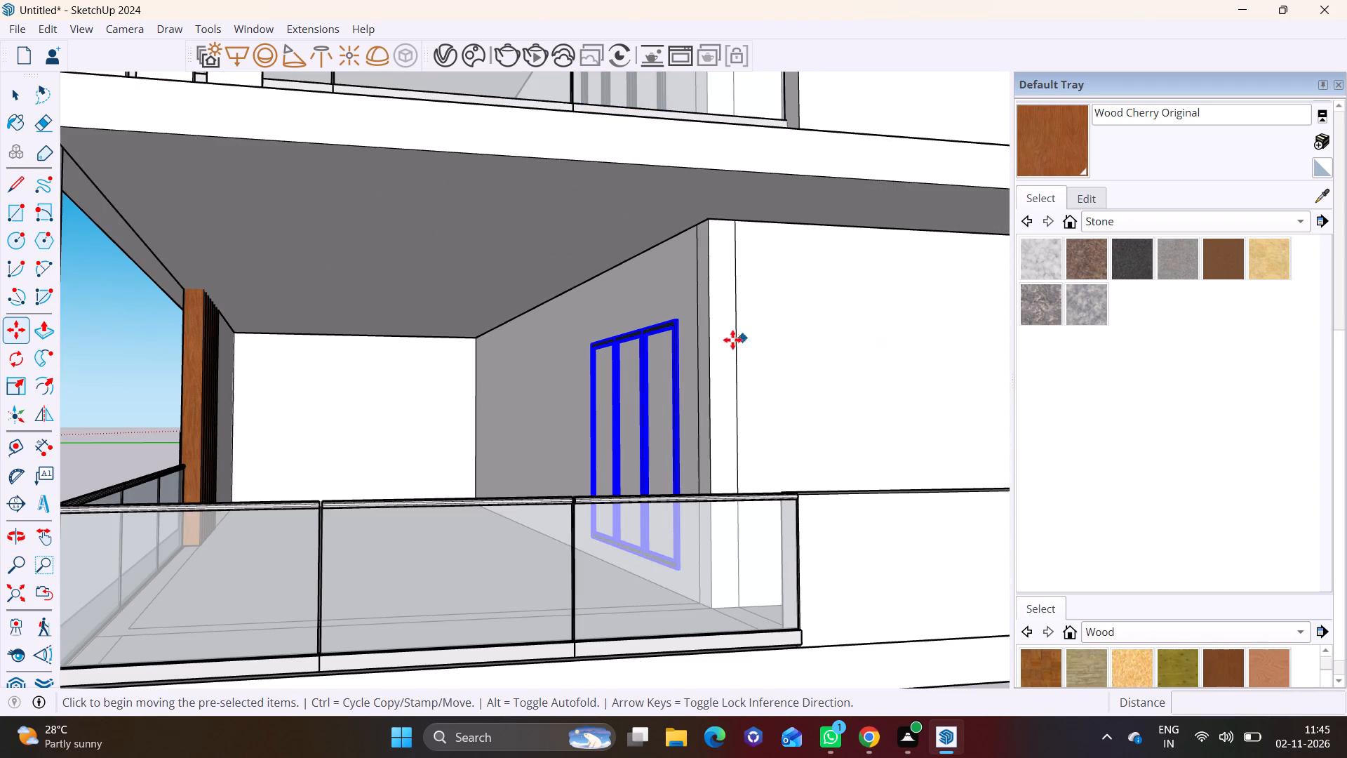
{"action": "left_click", "coordinate": [665, 351]}
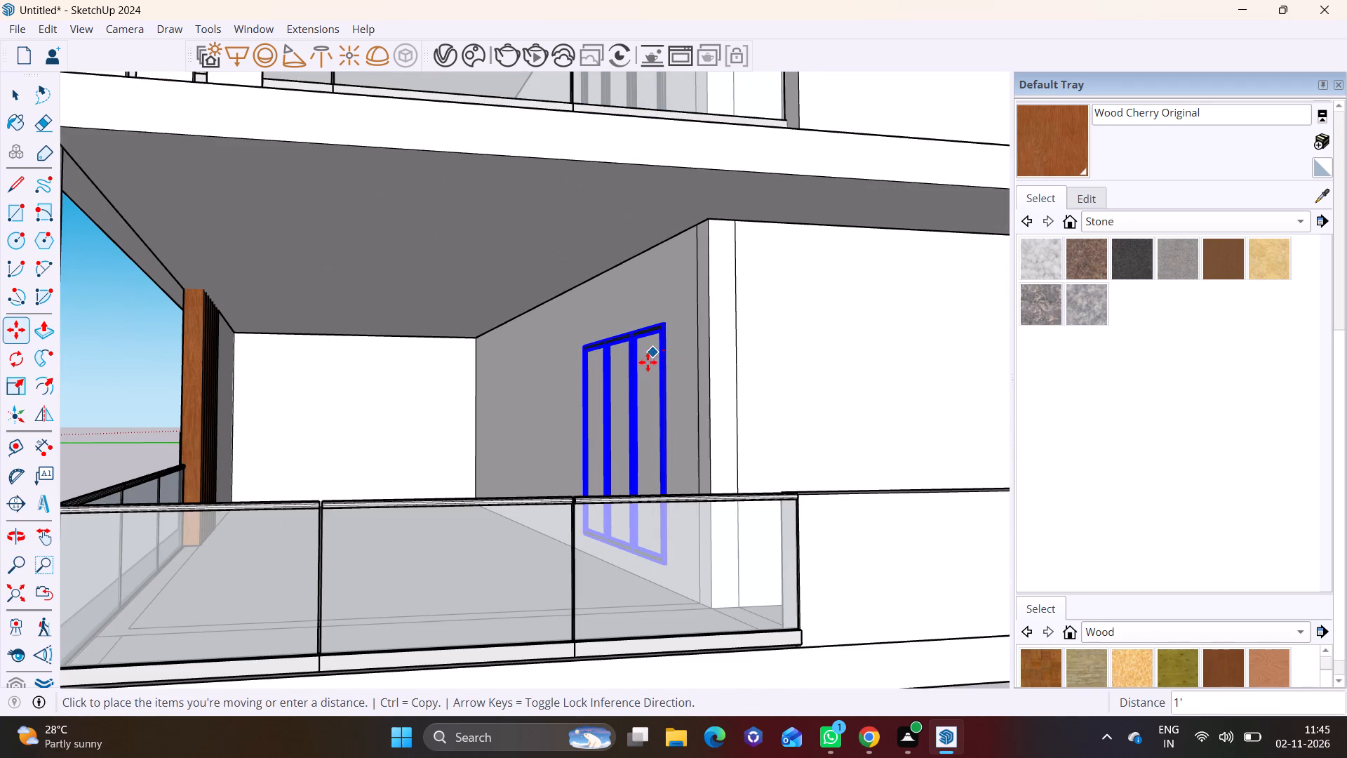
{"action": "left_click", "coordinate": [642, 369]}
{"action": "key", "text": "space"}
{"action": "left_click", "coordinate": [173, 397]}
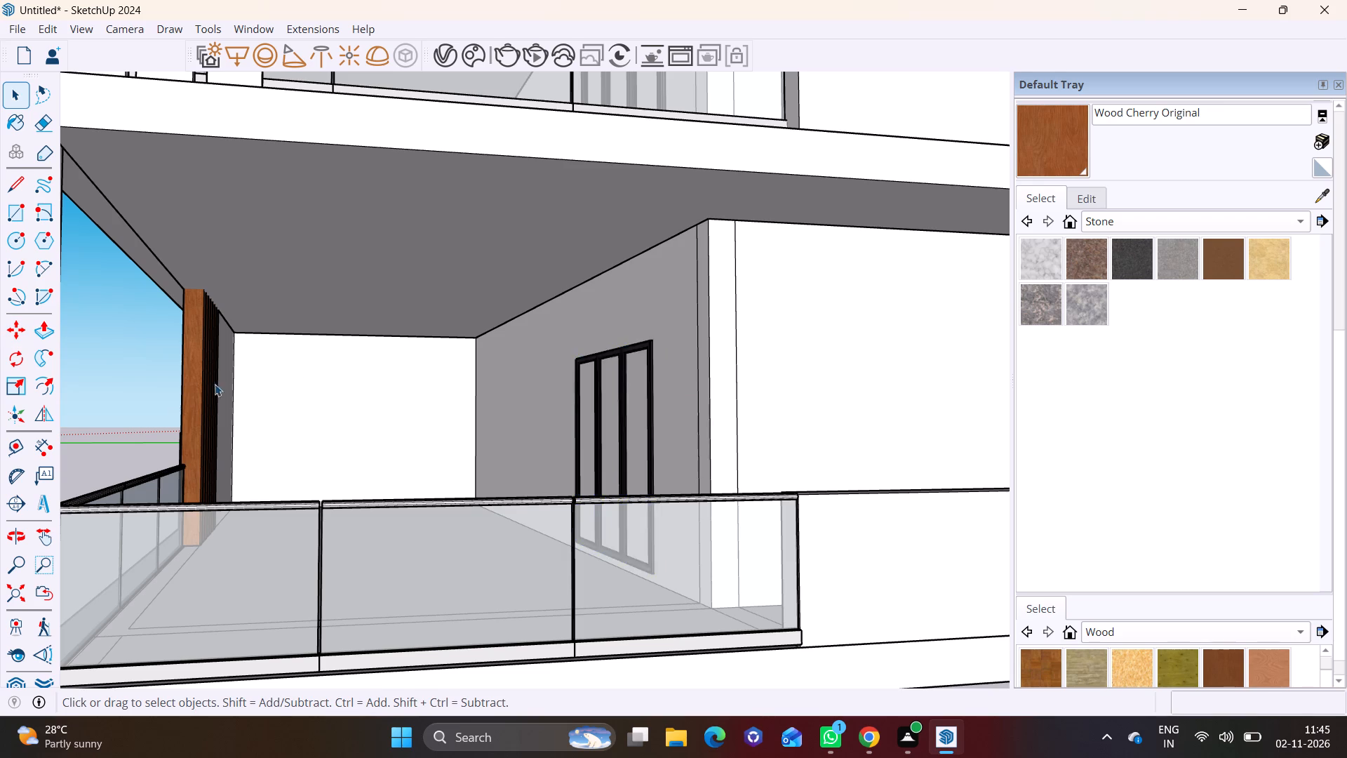
Examine the front facade as a whole, checking the placement of the ground-floor and middle-floor windows.
{"action": "scroll", "coordinate": [248, 380], "scroll_direction": "down", "scroll_amount": 7}
{"action": "middle_click_drag", "start_coordinate": [358, 401], "coordinate": [981, 446]}
{"action": "middle_click_drag", "start_coordinate": [802, 427], "coordinate": [725, 415]}
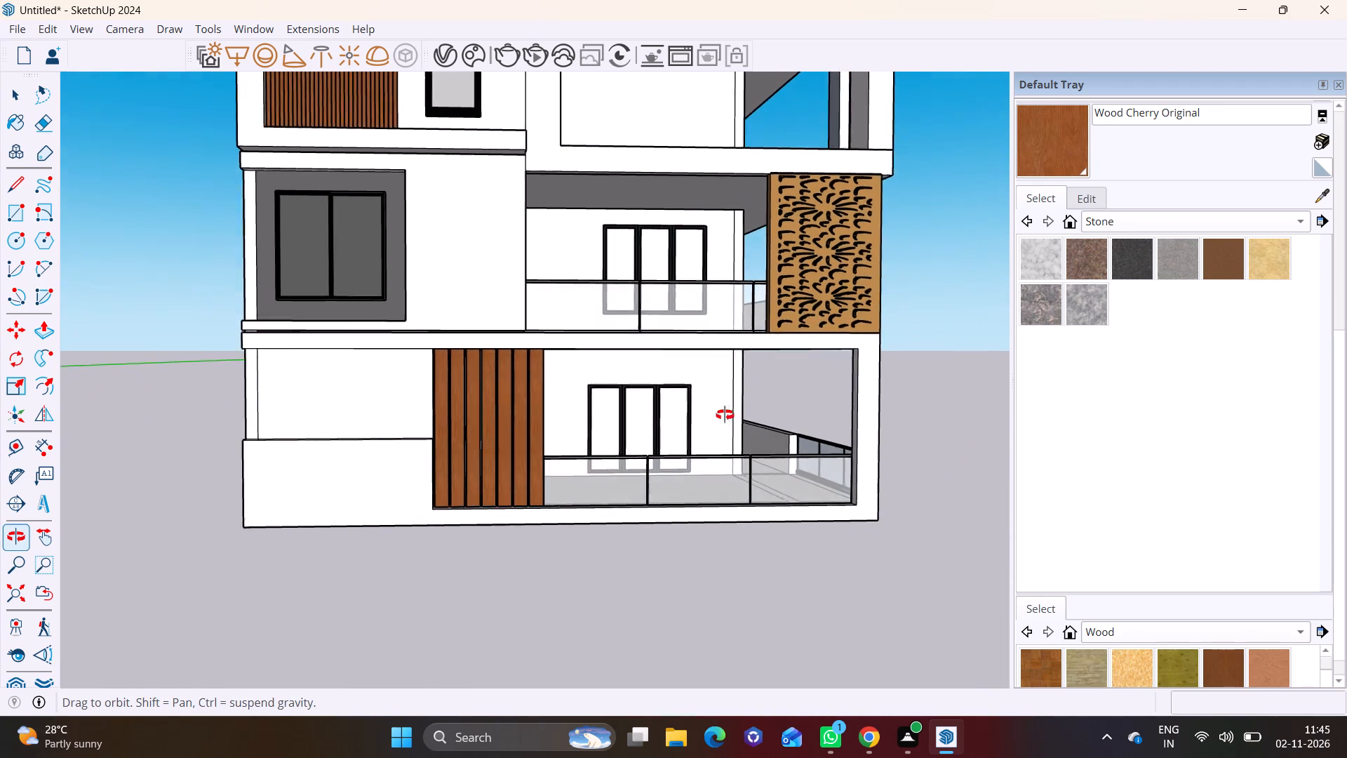
{"action": "middle_click_drag", "start_coordinate": [725, 415], "coordinate": [687, 412]}
{"action": "scroll", "coordinate": [671, 416], "scroll_direction": "down", "scroll_amount": 7}
{"action": "middle_click_drag", "start_coordinate": [671, 416], "coordinate": [629, 401]}
{"action": "scroll", "coordinate": [703, 399], "scroll_direction": "down", "scroll_amount": 5}
{"action": "middle_click_drag", "start_coordinate": [716, 401], "coordinate": [621, 489]}
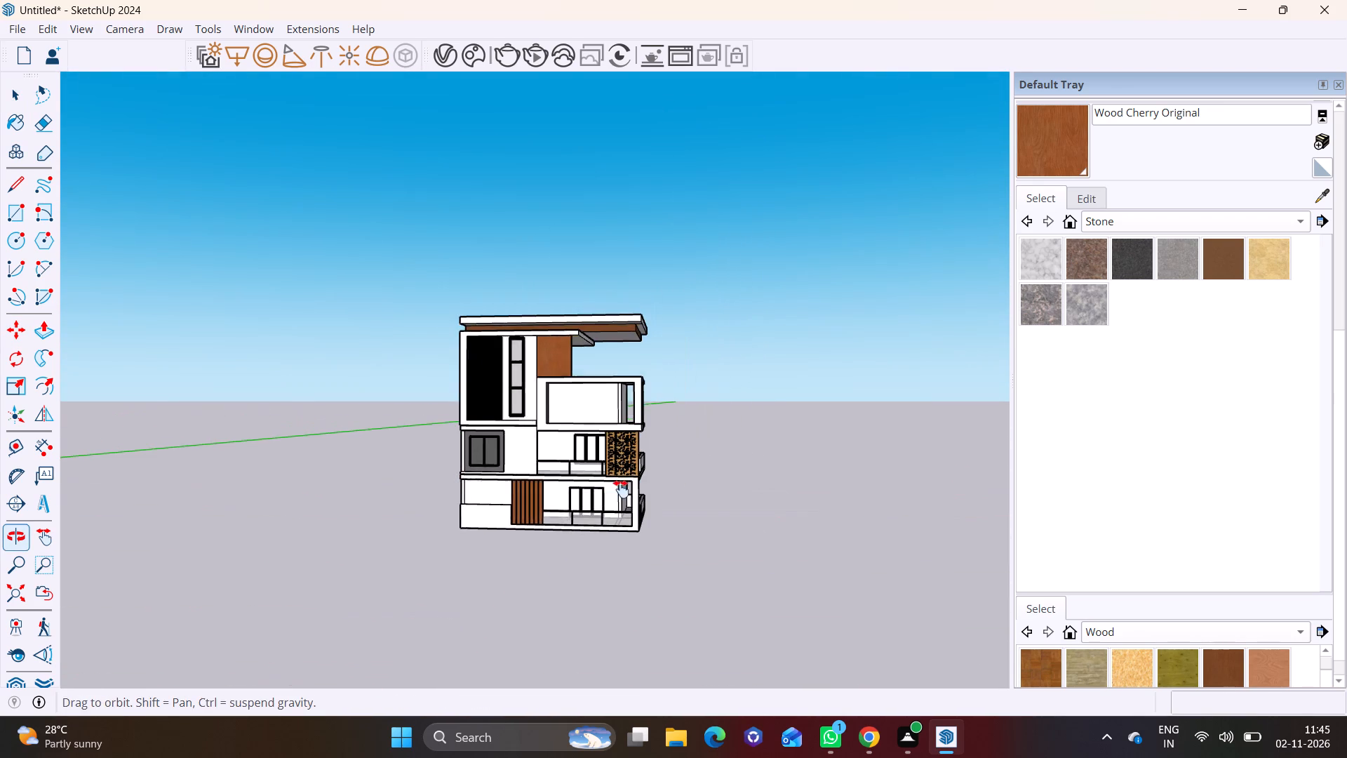
{"action": "middle_click_drag", "start_coordinate": [621, 489], "coordinate": [626, 494]}
Search 3D Warehouse for "plants".
{"action": "left_click", "coordinate": [261, 23]}
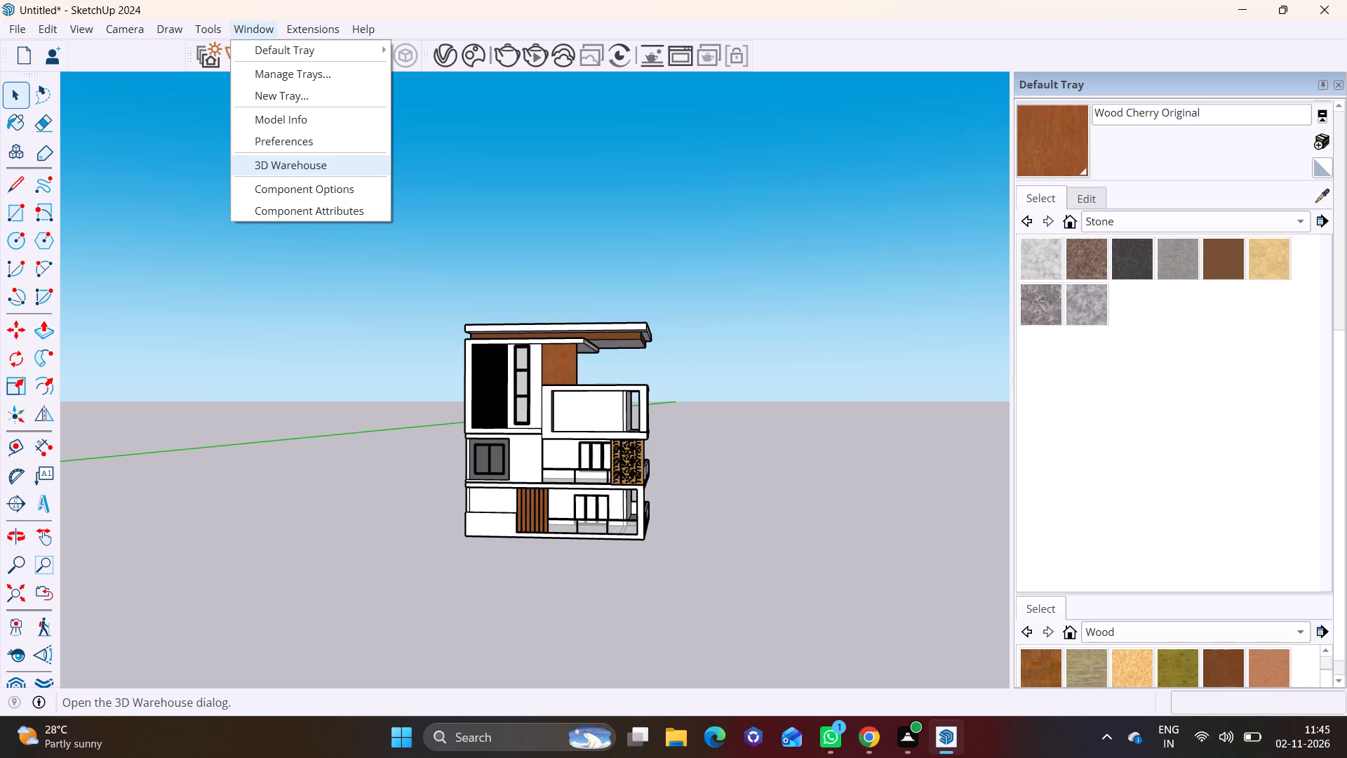
{"action": "left_click", "coordinate": [314, 165]}
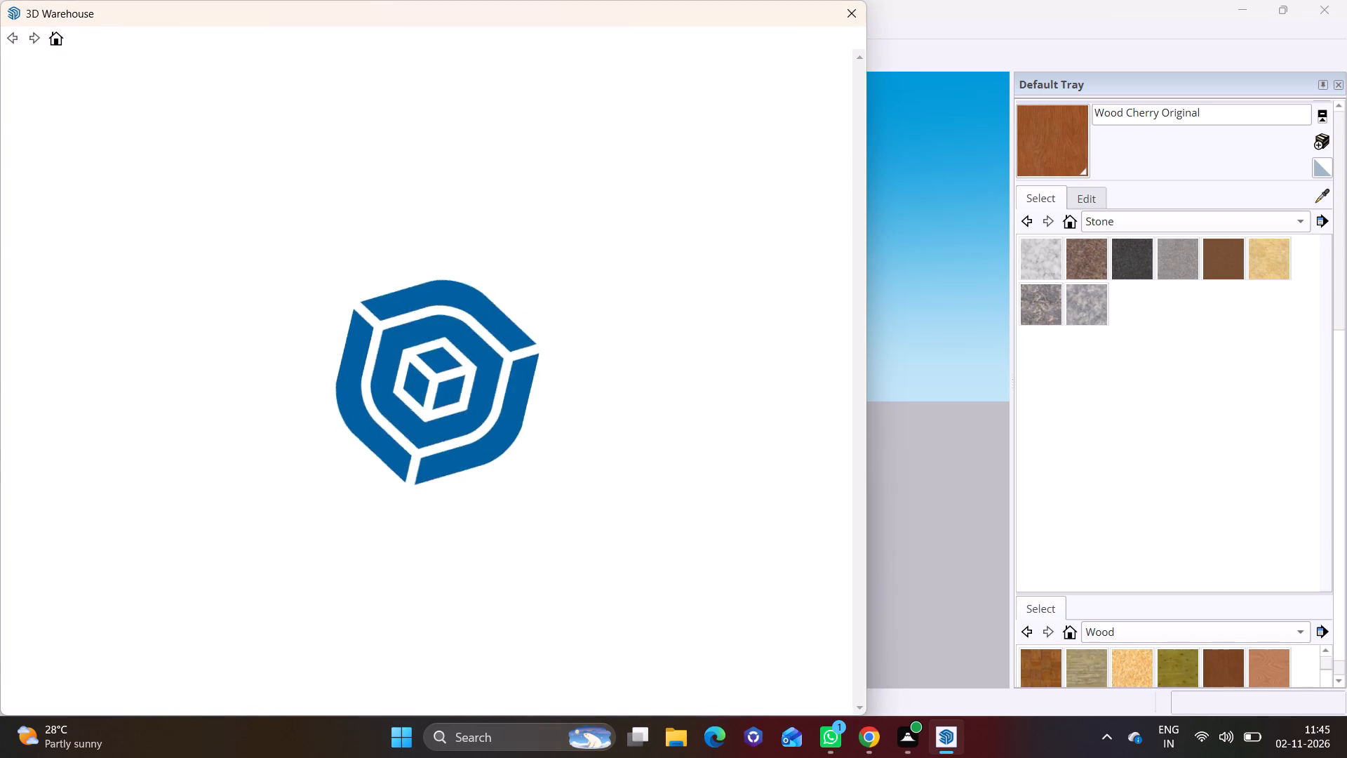
{"action": "left_click", "coordinate": [652, 81]}
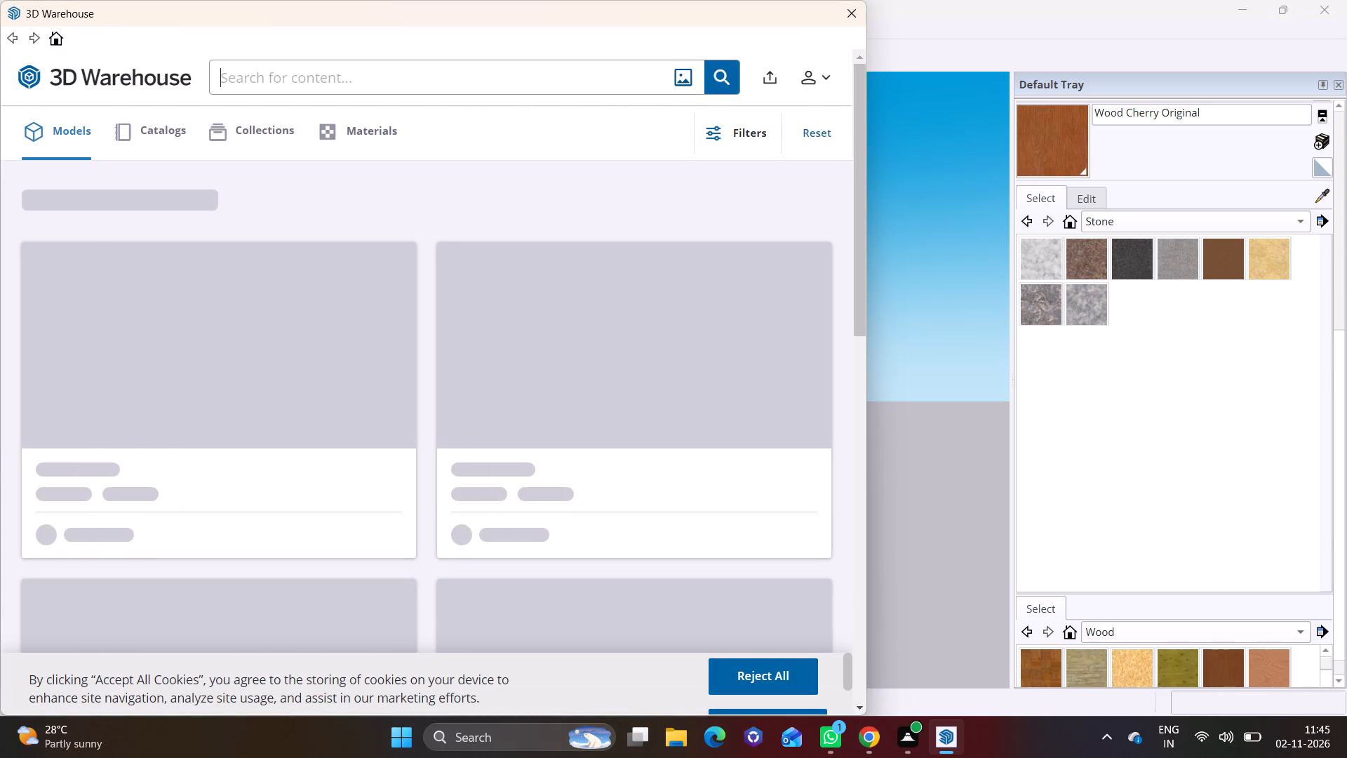
{"action": "type", "text": "plants"}
{"action": "key", "text": "Return"}
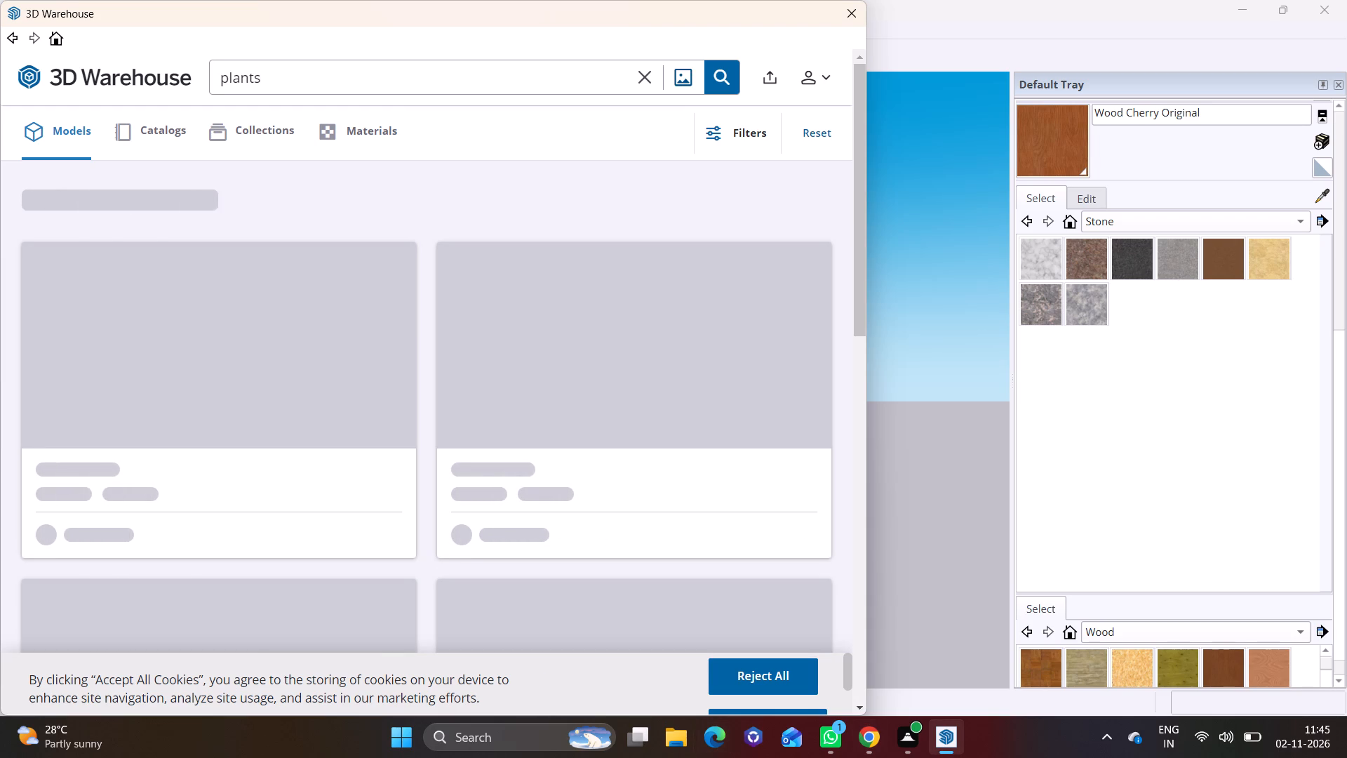
Browse the plant results and load the 607 KB "Planting" model by Kai directly into the house model.
{"action": "left_click", "coordinate": [855, 702]}
{"action": "left_click", "coordinate": [855, 702]}
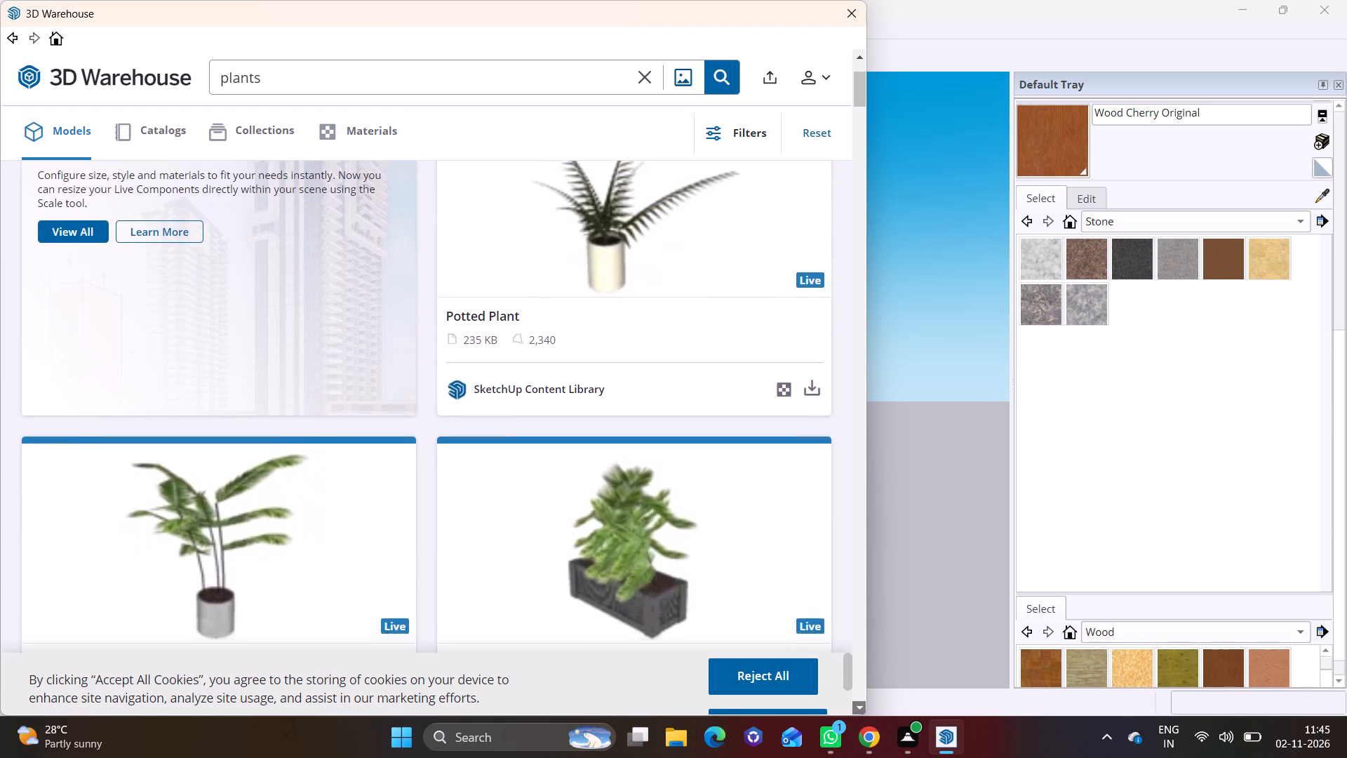
{"action": "left_click", "coordinate": [855, 702]}
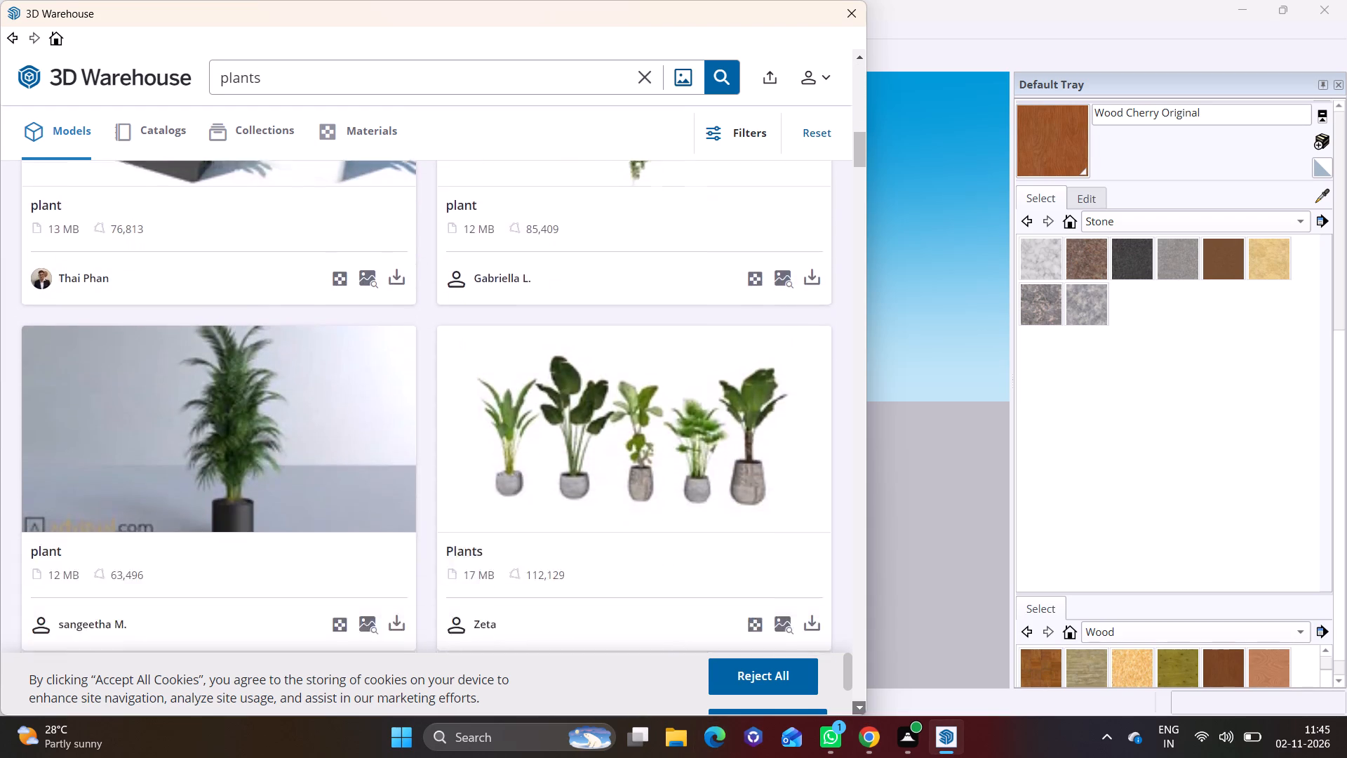
{"action": "left_click", "coordinate": [855, 702]}
{"action": "left_click", "coordinate": [855, 702]}
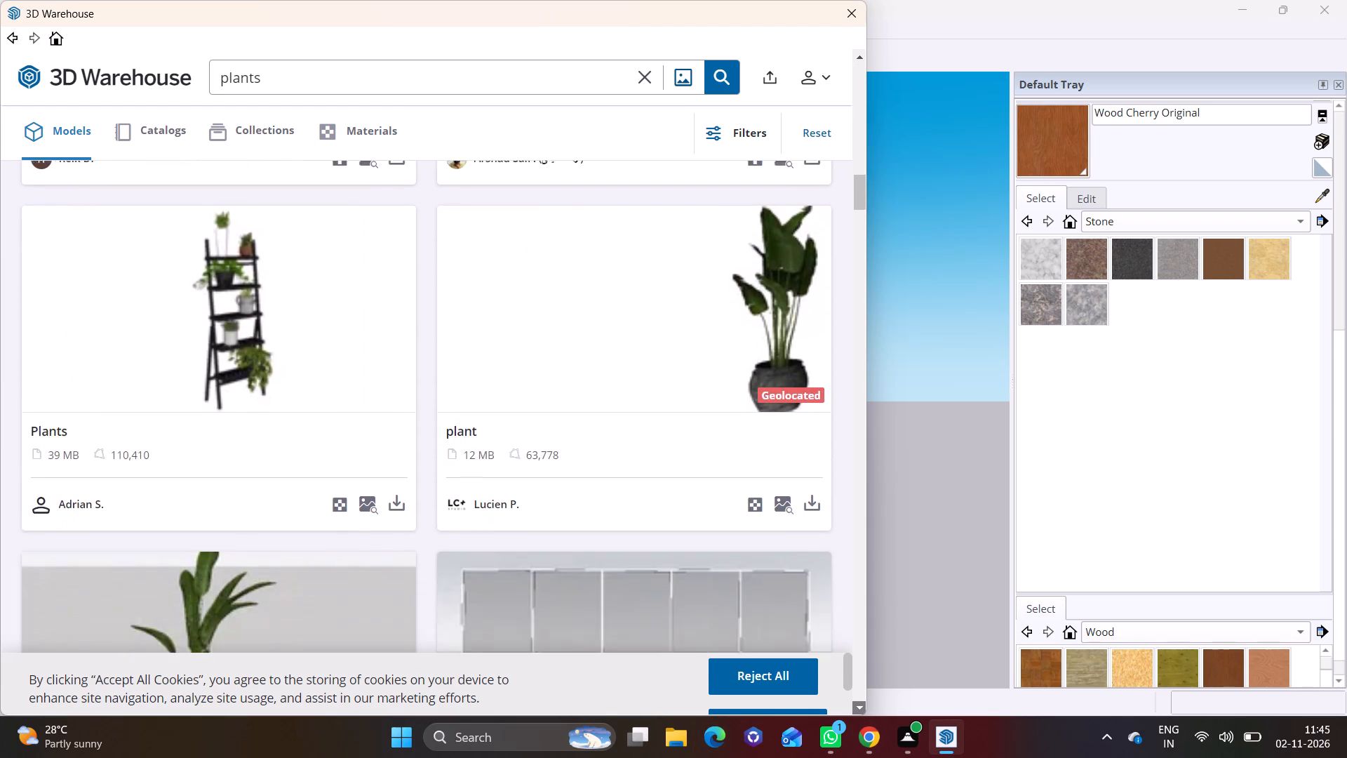
{"action": "left_click", "coordinate": [855, 702]}
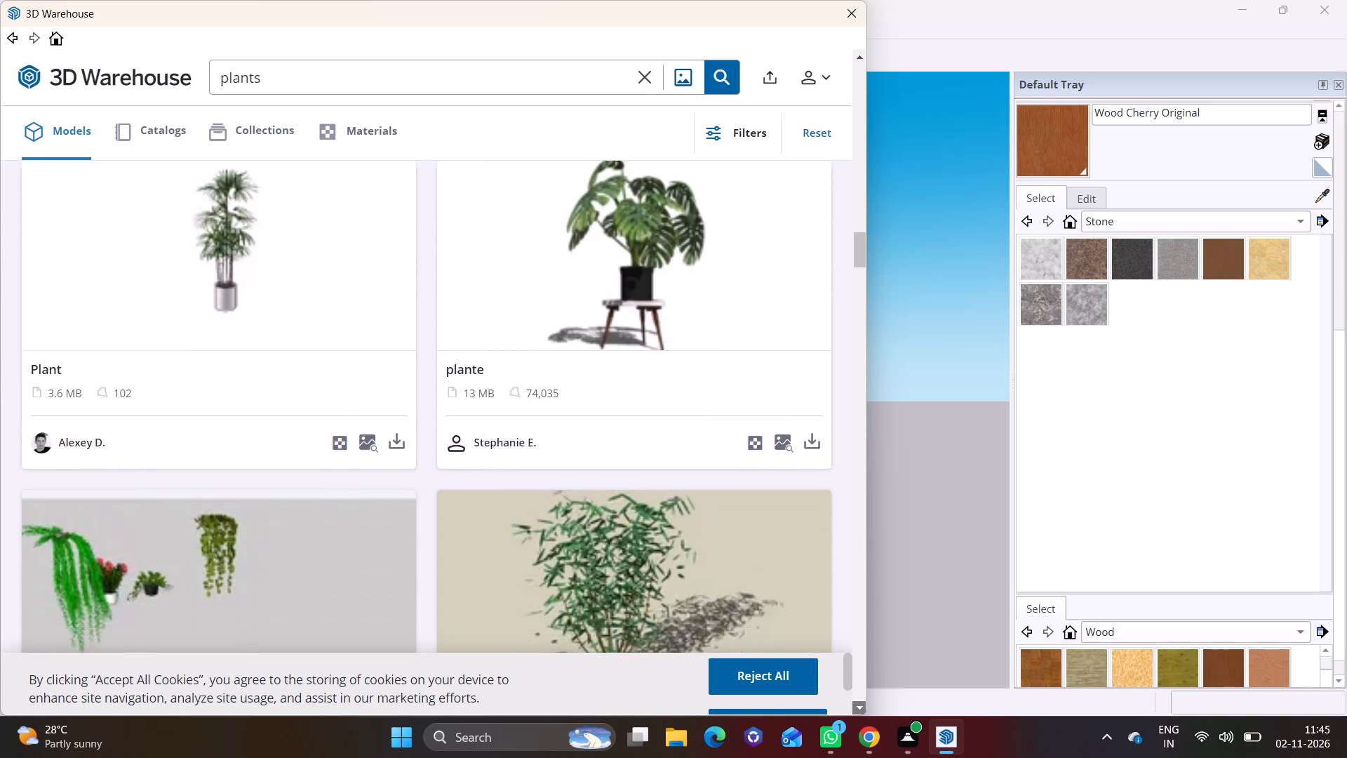
{"action": "left_click", "coordinate": [855, 702]}
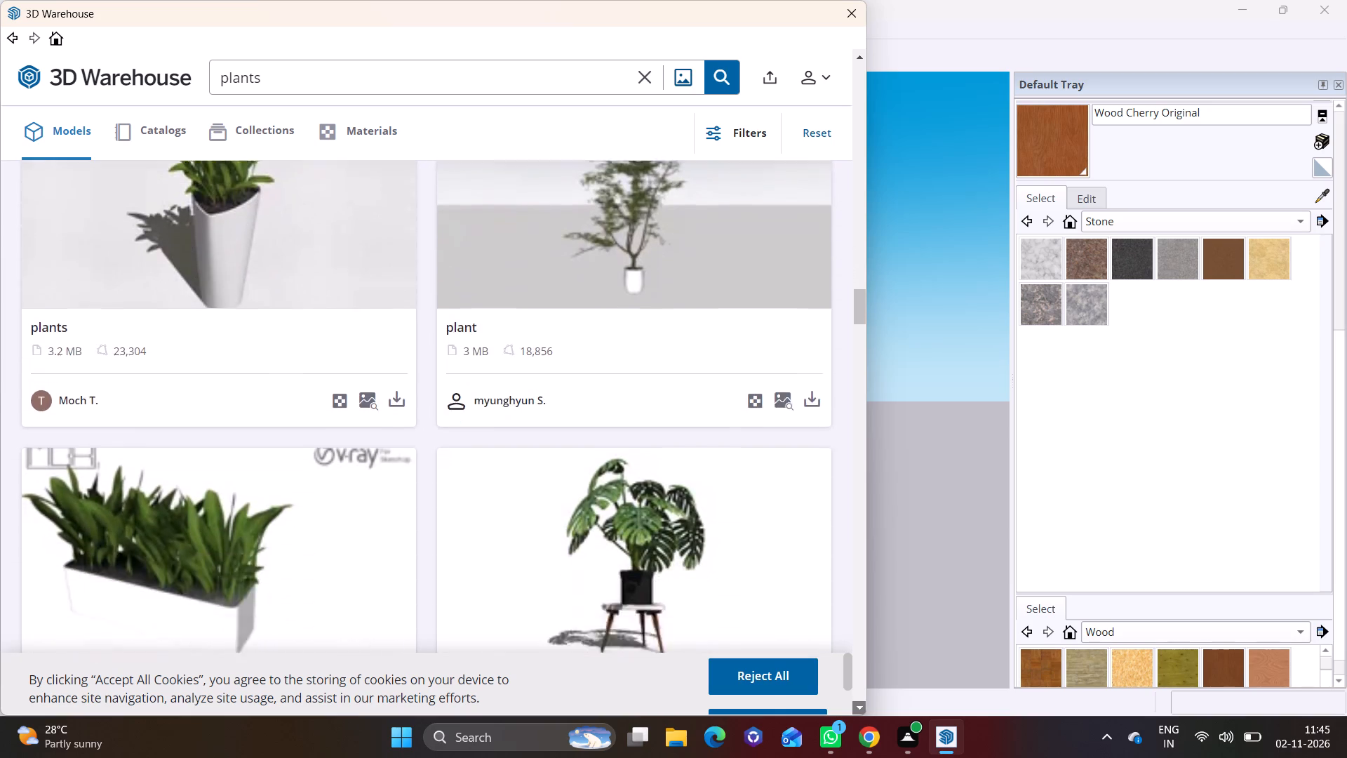
{"action": "left_click", "coordinate": [855, 702]}
{"action": "scroll", "coordinate": [826, 643], "scroll_direction": "down", "scroll_amount": 2}
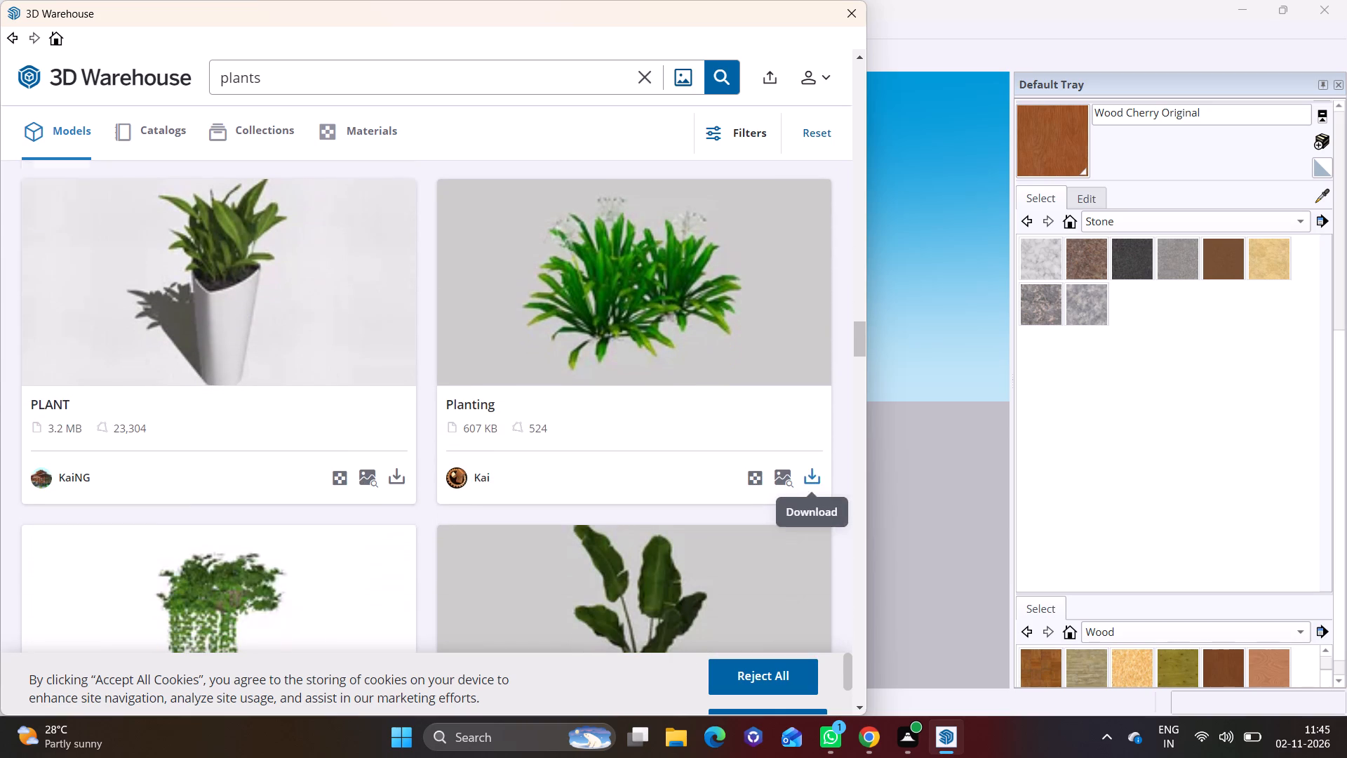
{"action": "left_click", "coordinate": [817, 479]}
{"action": "left_click", "coordinate": [374, 379]}
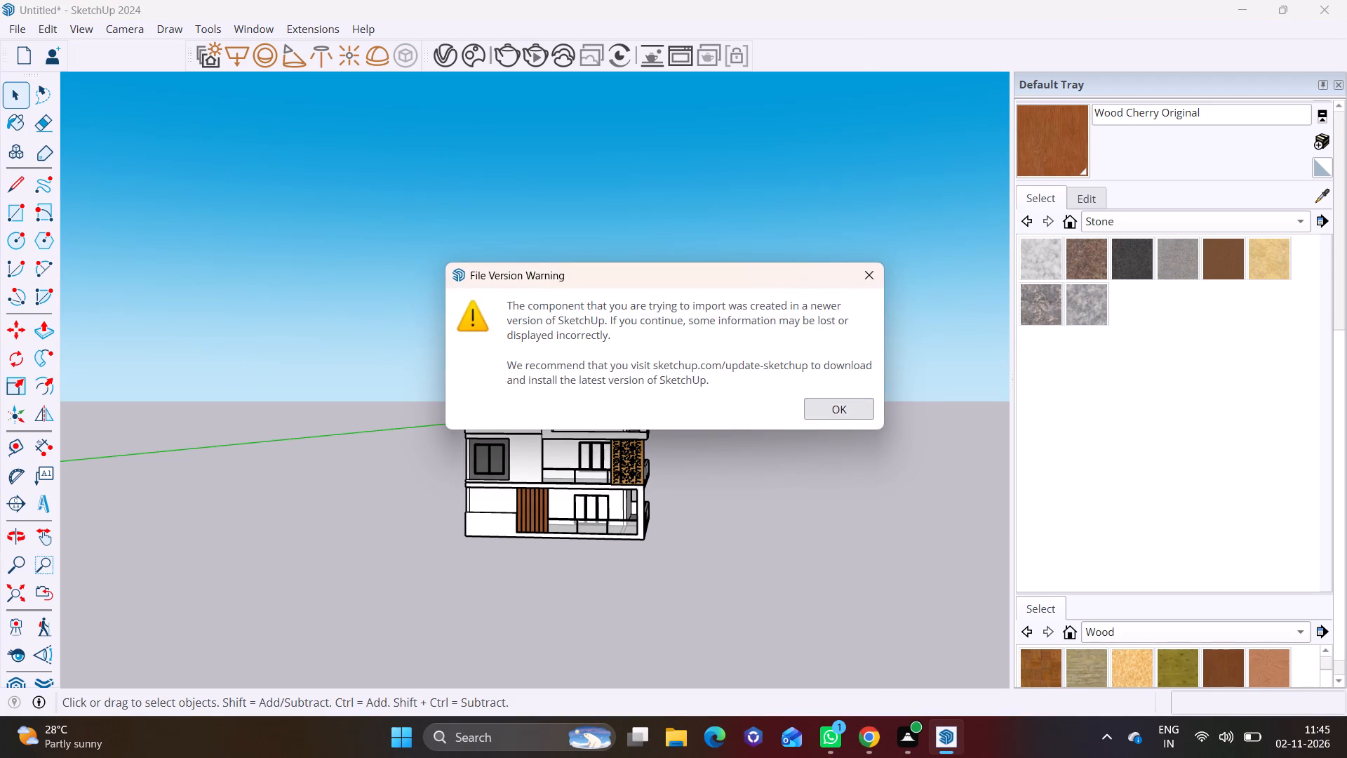
{"action": "left_click", "coordinate": [837, 411]}
Place the plant component on the ground-floor ledge where the wooden slats meet the glass railing.
{"action": "scroll", "coordinate": [539, 412], "scroll_direction": "up", "scroll_amount": 13}
{"action": "middle_click_drag", "start_coordinate": [559, 464], "coordinate": [389, 456]}
{"action": "middle_click_drag", "start_coordinate": [432, 502], "coordinate": [481, 366], "text": "shift"}
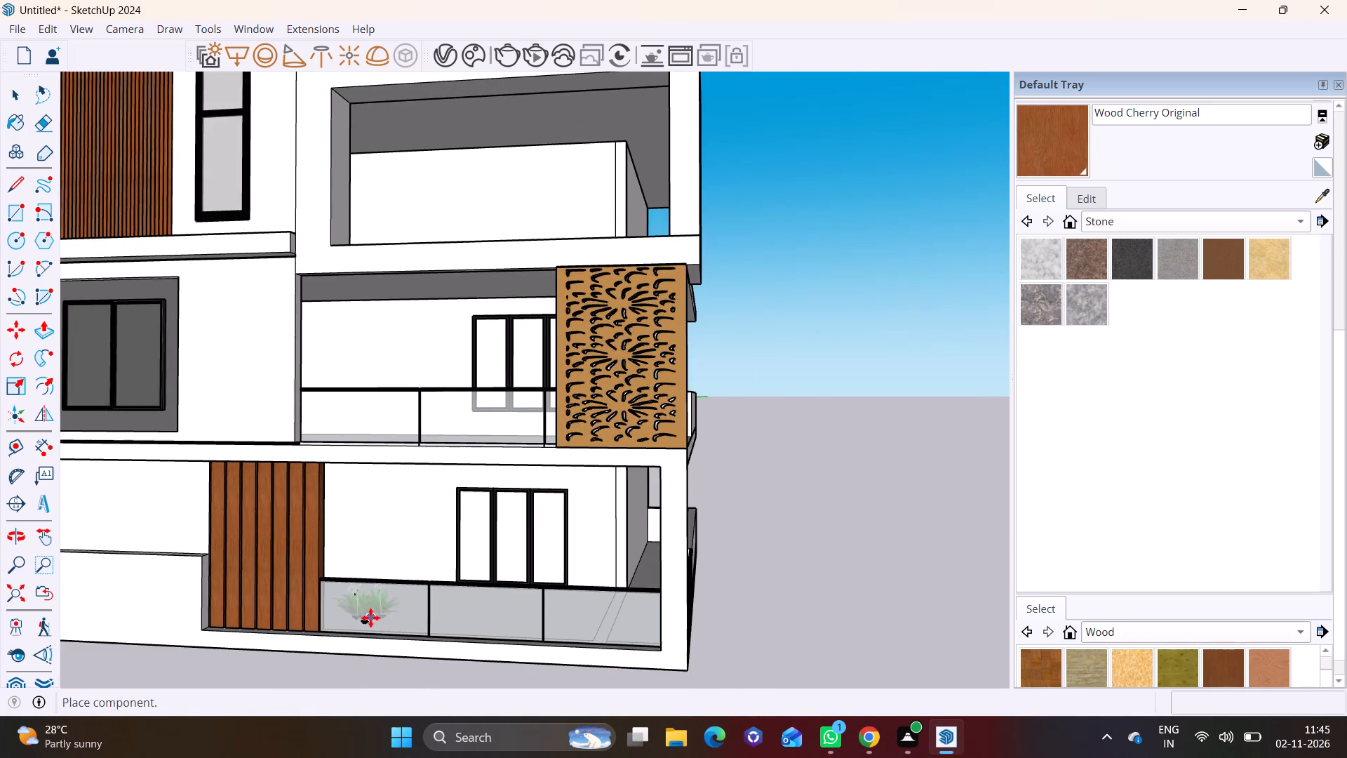
{"action": "middle_click_drag", "start_coordinate": [399, 578], "coordinate": [412, 548], "text": "shift"}
{"action": "scroll", "coordinate": [345, 559], "scroll_direction": "up", "scroll_amount": 7}
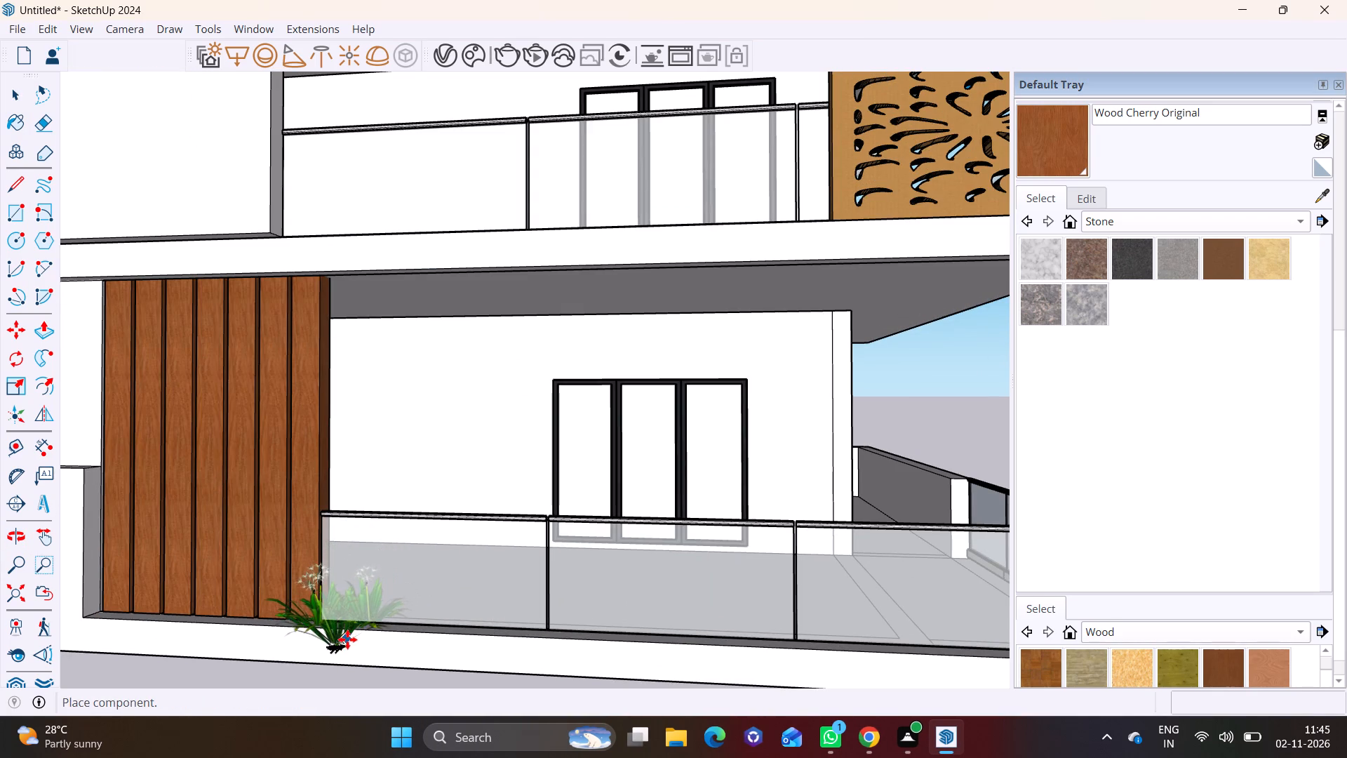
{"action": "left_click", "coordinate": [343, 630]}
Rotate the plant 90 degrees horizontally about a point on the ground in front of the house.
{"action": "middle_click_drag", "start_coordinate": [408, 629], "coordinate": [489, 646]}
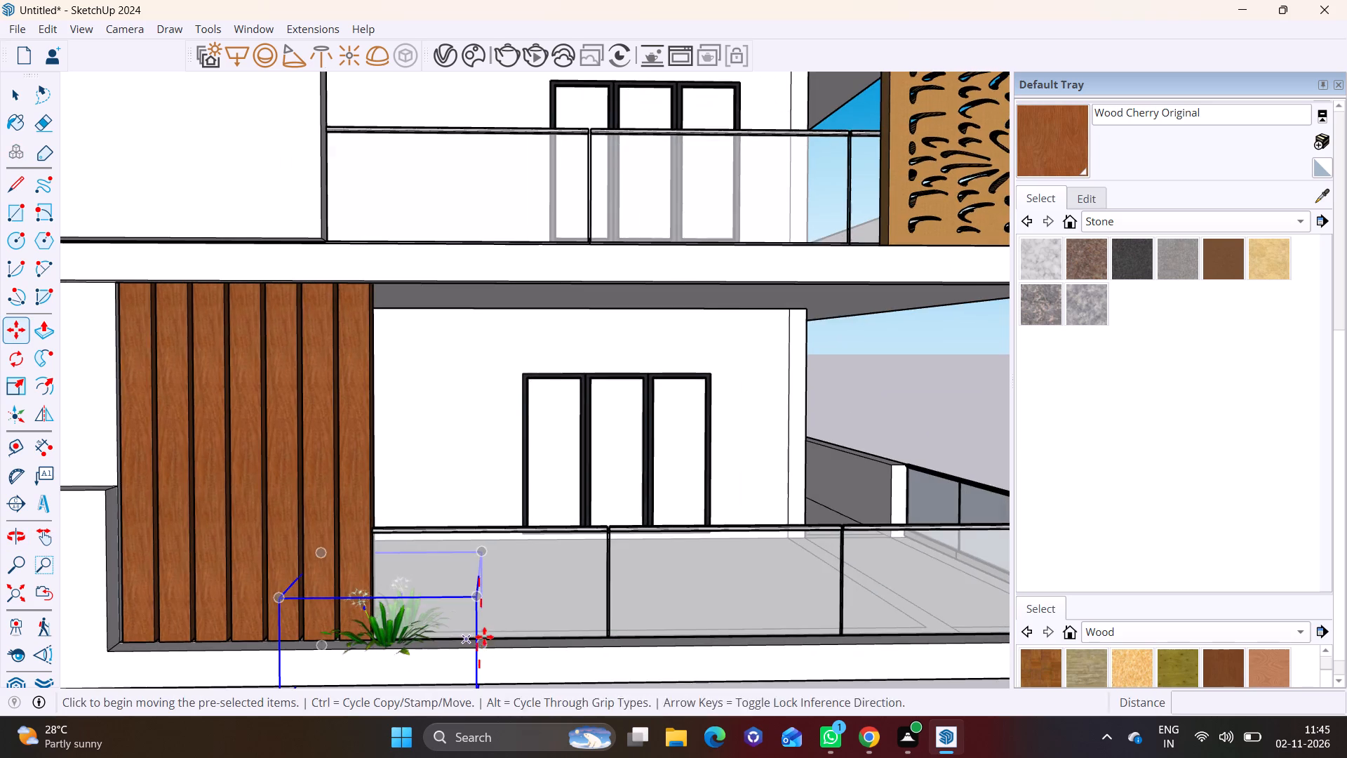
{"action": "scroll", "coordinate": [483, 635], "scroll_direction": "down", "scroll_amount": 3}
{"action": "middle_click_drag", "start_coordinate": [487, 546], "coordinate": [443, 462], "text": "shift"}
{"action": "middle_click_drag", "start_coordinate": [449, 536], "coordinate": [465, 623]}
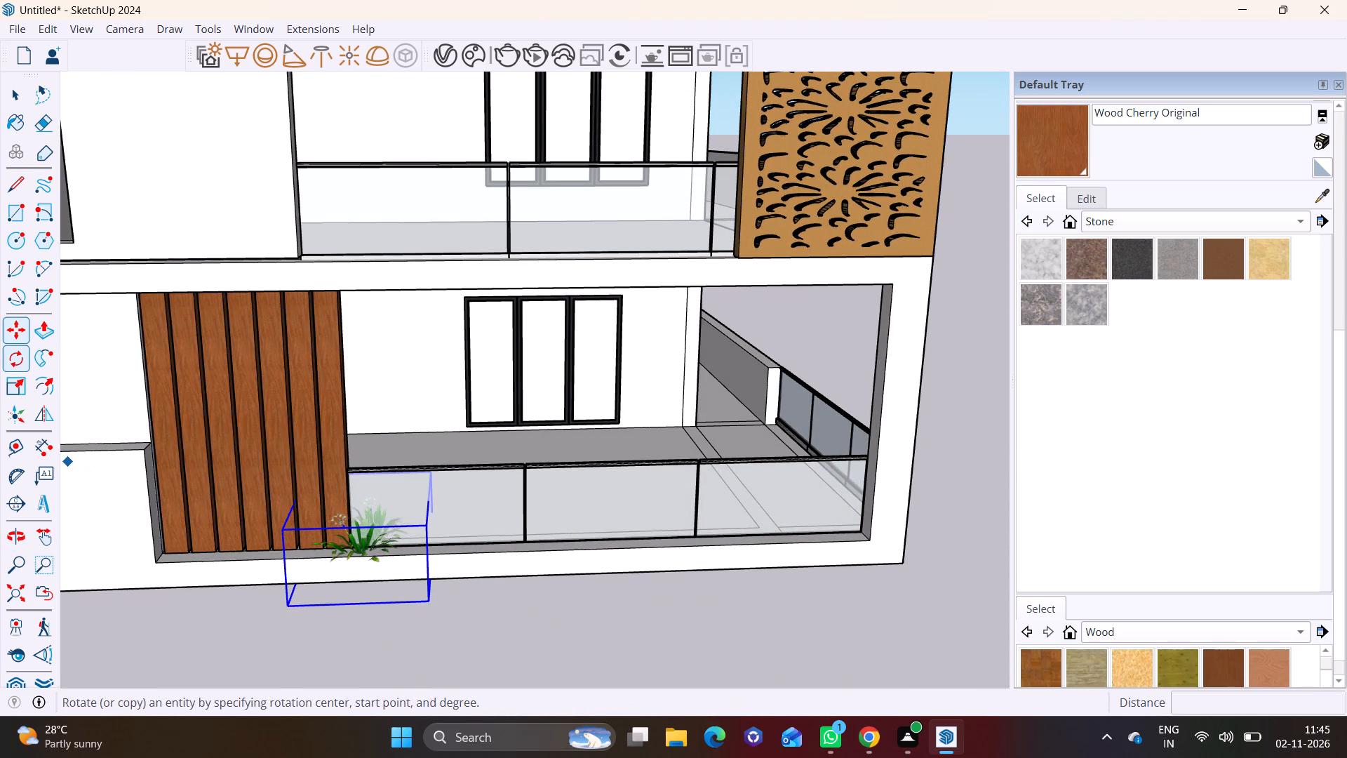
{"action": "left_click", "coordinate": [16, 366]}
{"action": "left_click", "coordinate": [529, 653]}
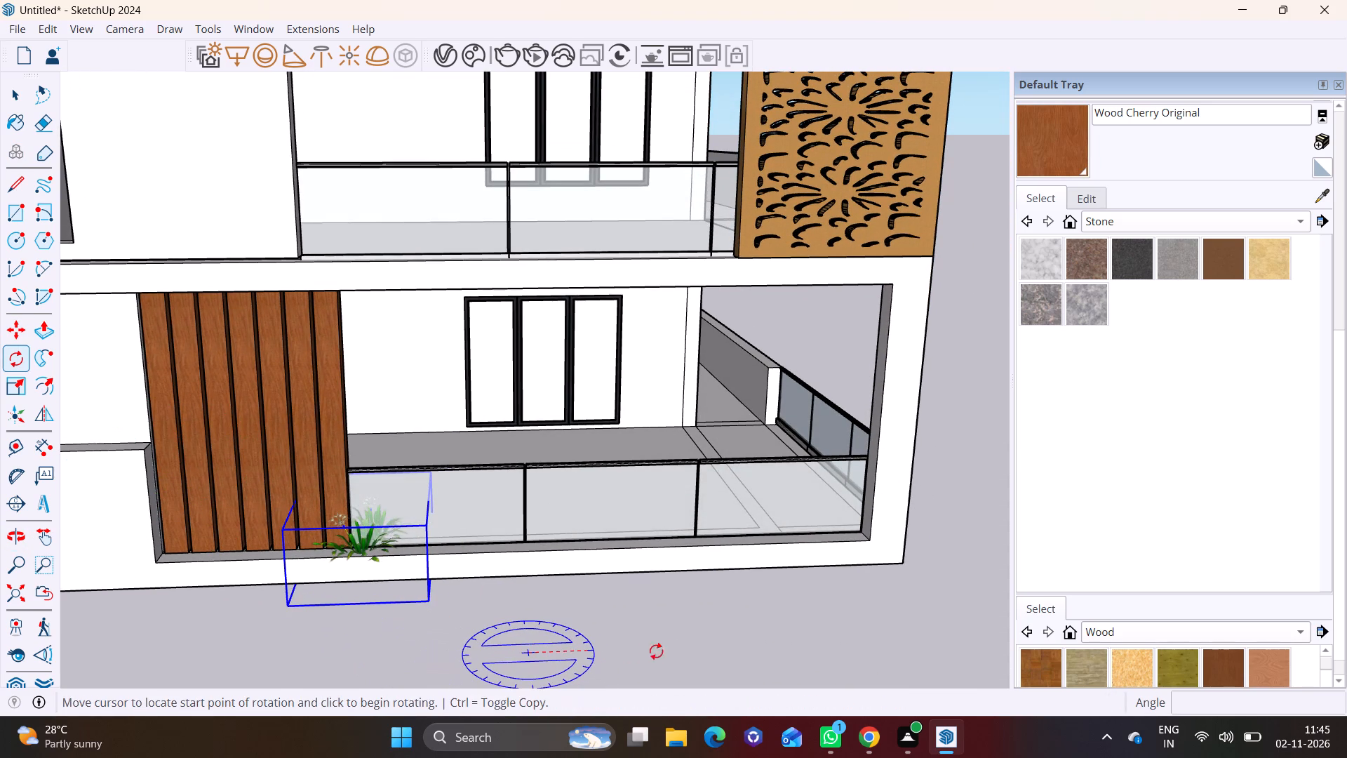
{"action": "left_click", "coordinate": [692, 644]}
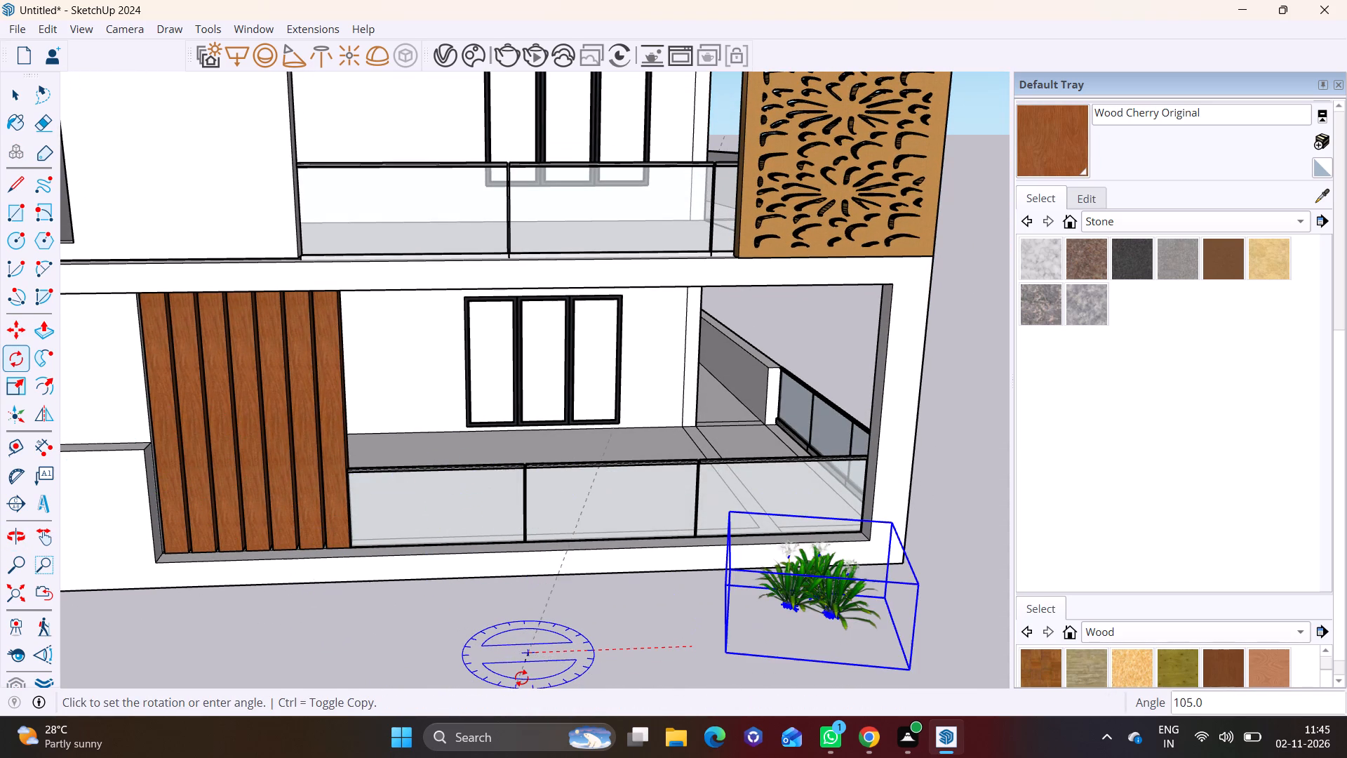
{"action": "left_click", "coordinate": [529, 680]}
Move the rotated plant back to the end of the ground-floor glass railing beside the wooden slats.
{"action": "key", "text": "m"}
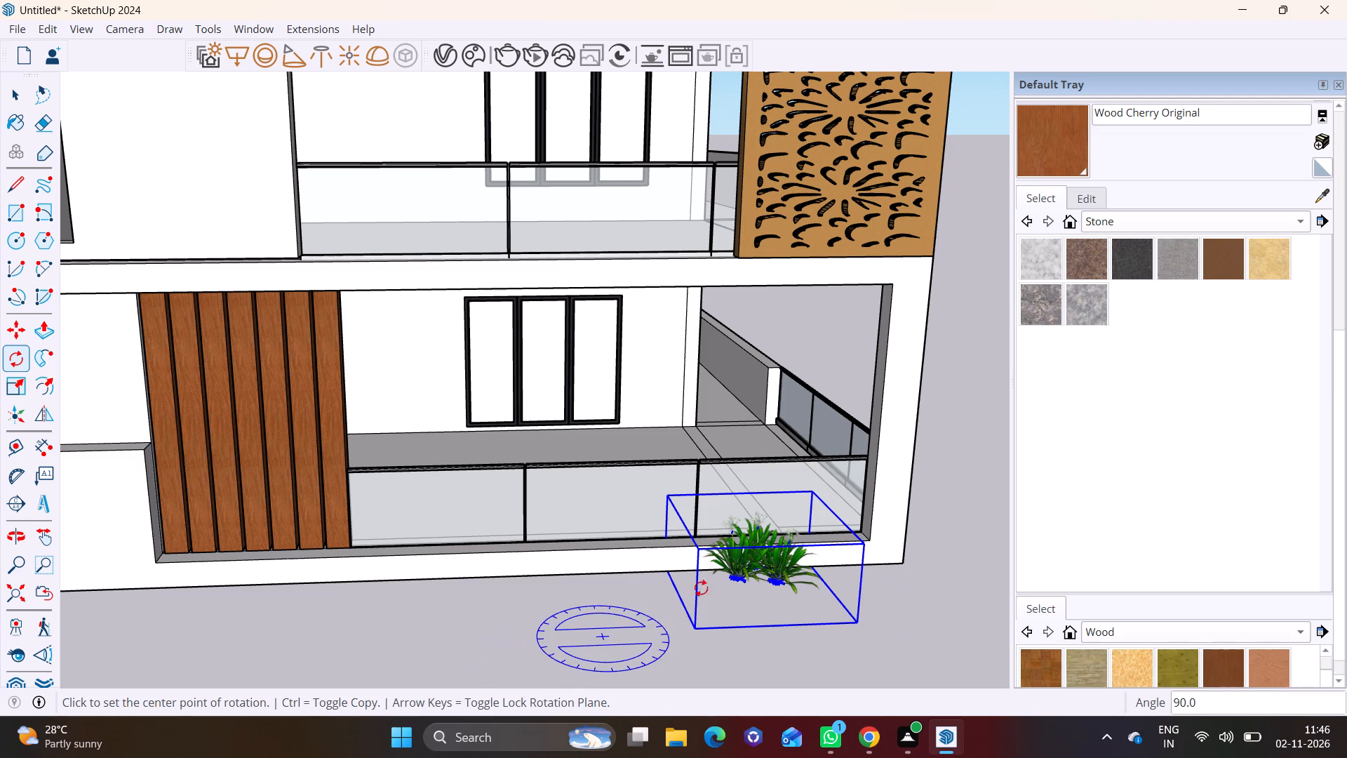
{"action": "key", "text": "m"}
{"action": "left_click", "coordinate": [1191, 586]}
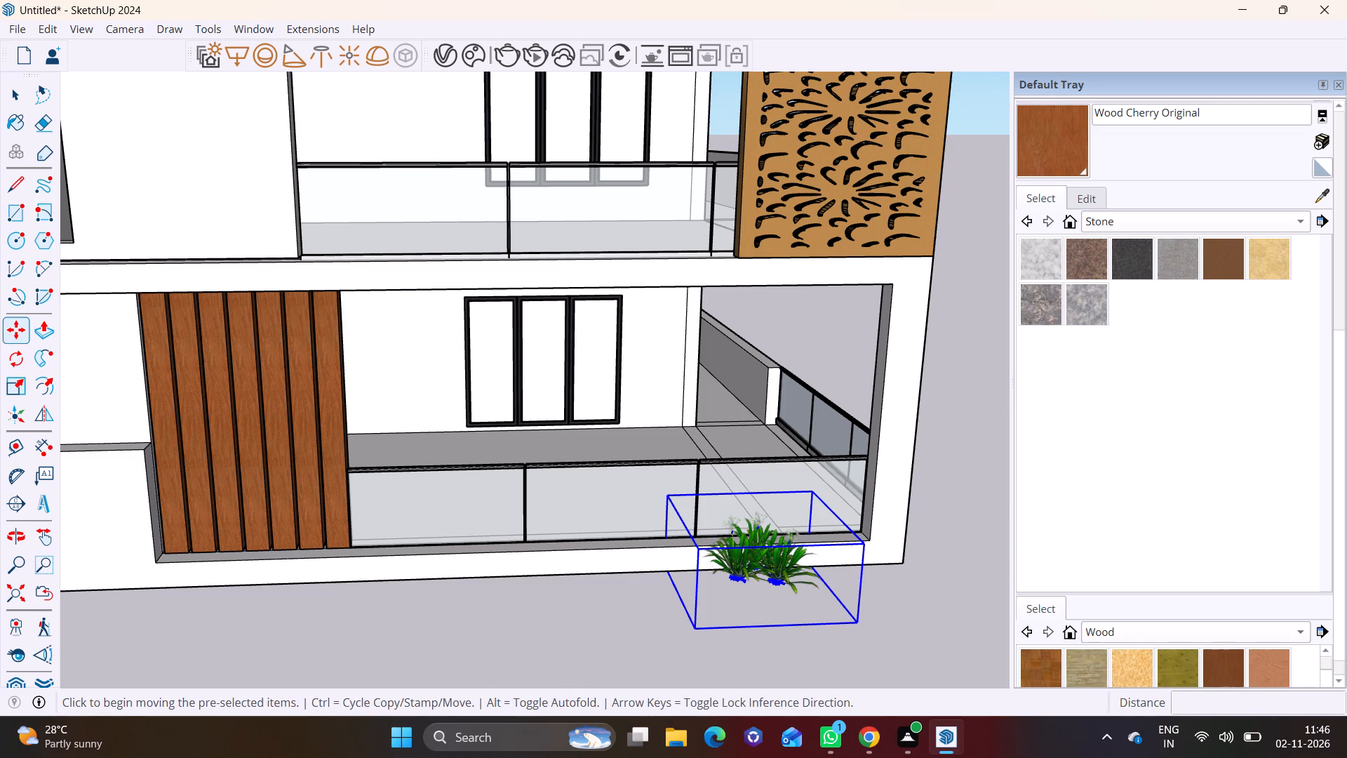
{"action": "left_click", "coordinate": [793, 559]}
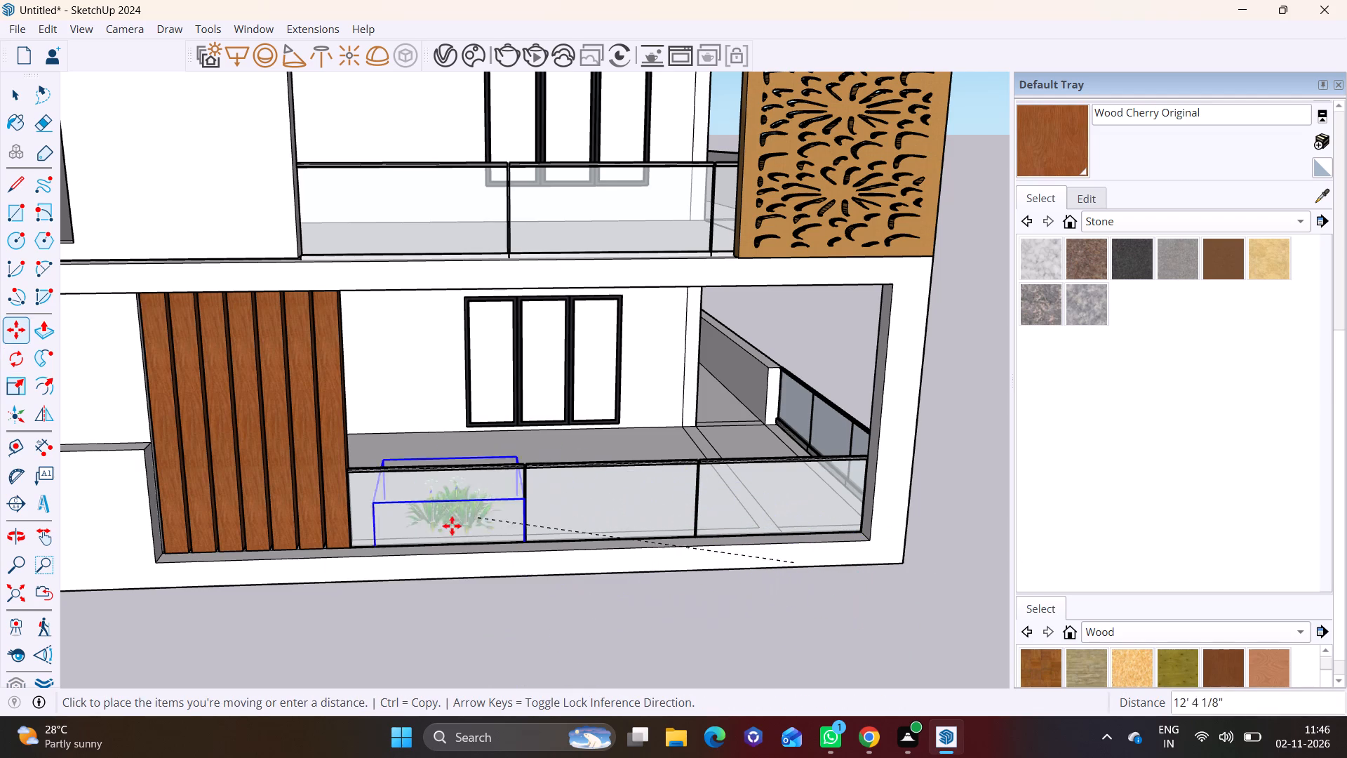
{"action": "left_click_drag", "start_coordinate": [399, 554], "coordinate": [445, 571]}
{"action": "key", "text": "space"}
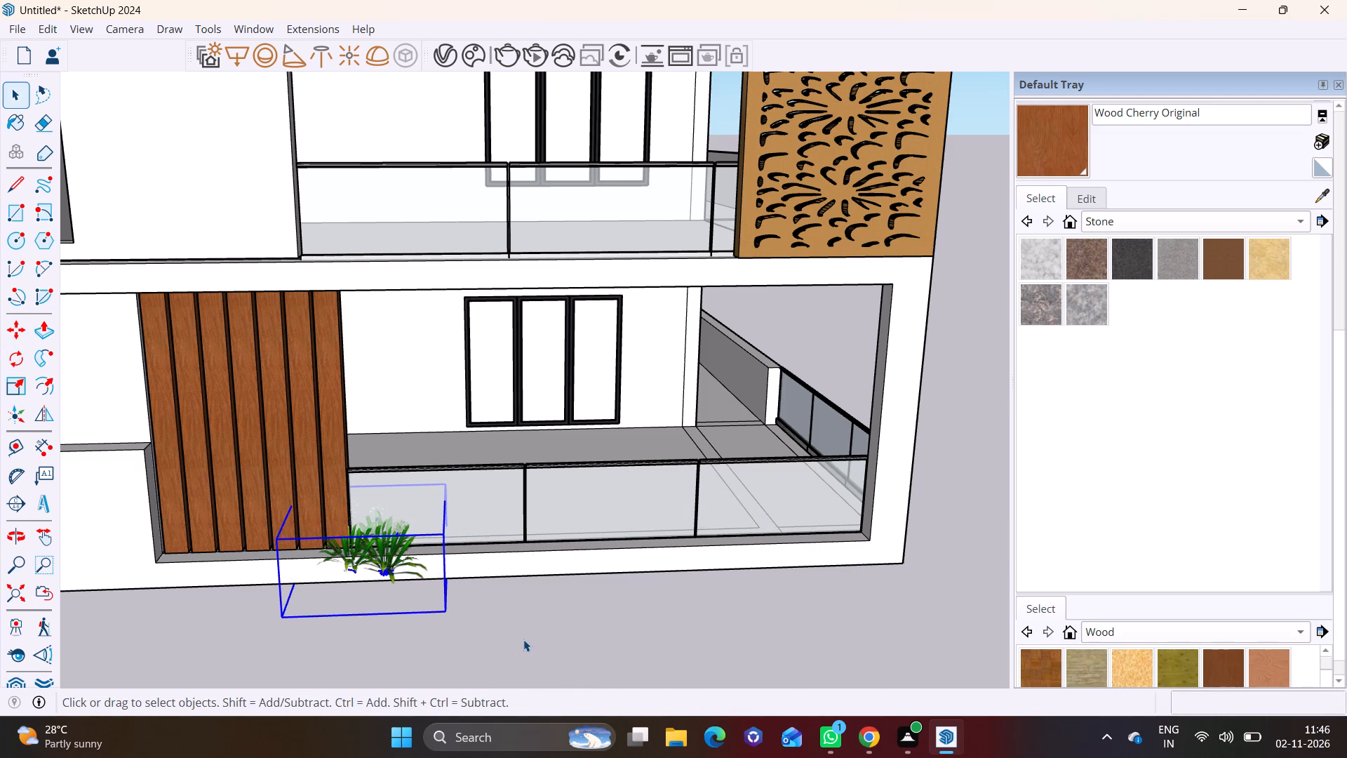
{"action": "left_click", "coordinate": [523, 639]}
Scale the plant beside the wooden slats along the red axis to about 0.54, making it narrower in depth.
{"action": "scroll", "coordinate": [454, 571], "scroll_direction": "up", "scroll_amount": 9}
{"action": "middle_click_drag", "start_coordinate": [450, 598], "coordinate": [420, 479]}
{"action": "scroll", "coordinate": [481, 458], "scroll_direction": "down", "scroll_amount": 3}
{"action": "middle_click_drag", "start_coordinate": [511, 470], "coordinate": [485, 646], "text": "shift"}
{"action": "middle_click_drag", "start_coordinate": [511, 601], "coordinate": [537, 538], "text": "shift"}
{"action": "middle_click_drag", "start_coordinate": [522, 576], "coordinate": [481, 641]}
{"action": "middle_click_drag", "start_coordinate": [473, 616], "coordinate": [601, 460], "text": "shift"}
{"action": "middle_click_drag", "start_coordinate": [560, 576], "coordinate": [376, 660]}
{"action": "scroll", "coordinate": [366, 529], "scroll_direction": "up", "scroll_amount": 5}
{"action": "middle_click_drag", "start_coordinate": [370, 578], "coordinate": [410, 392], "text": "shift"}
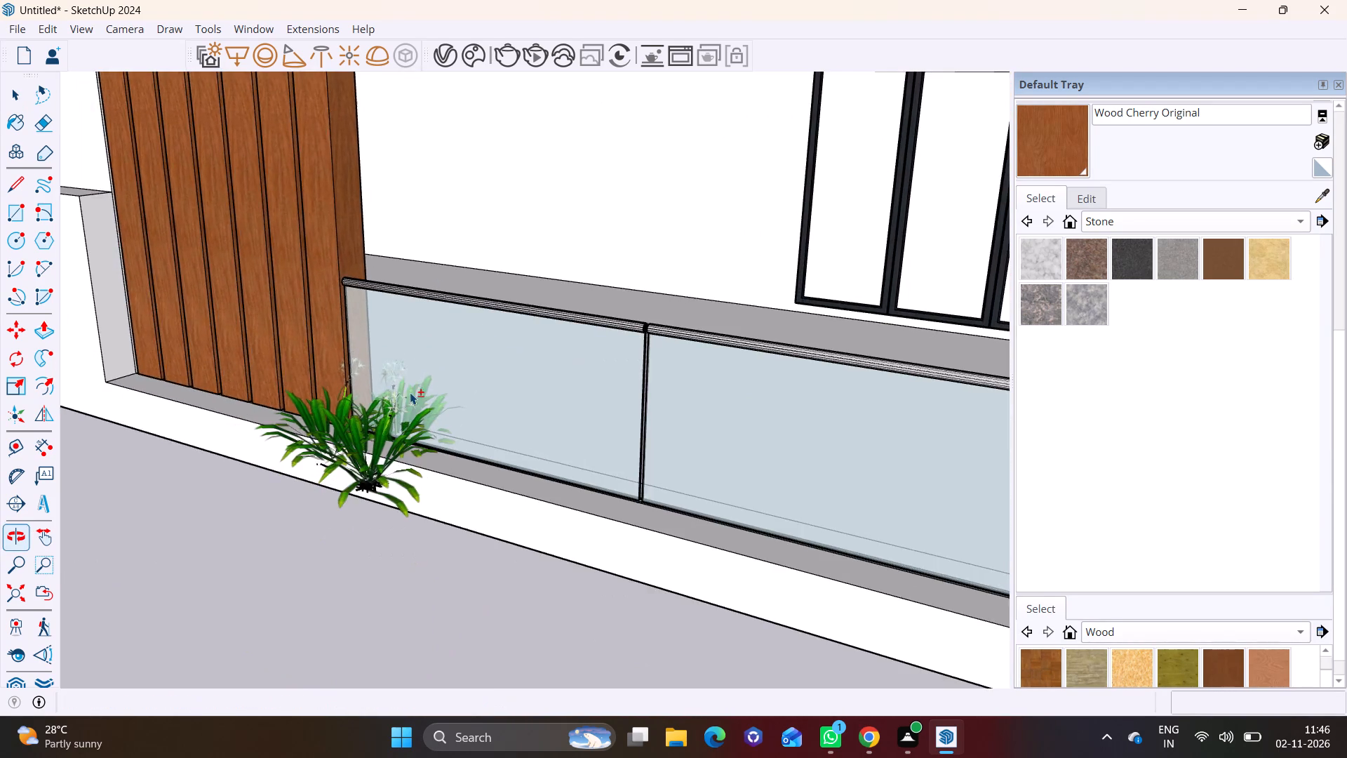
{"action": "middle_click_drag", "start_coordinate": [410, 392], "coordinate": [409, 391], "text": "shift"}
{"action": "middle_click_drag", "start_coordinate": [494, 496], "coordinate": [355, 592]}
{"action": "scroll", "coordinate": [323, 516], "scroll_direction": "up", "scroll_amount": 3}
{"action": "left_click", "coordinate": [316, 436]}
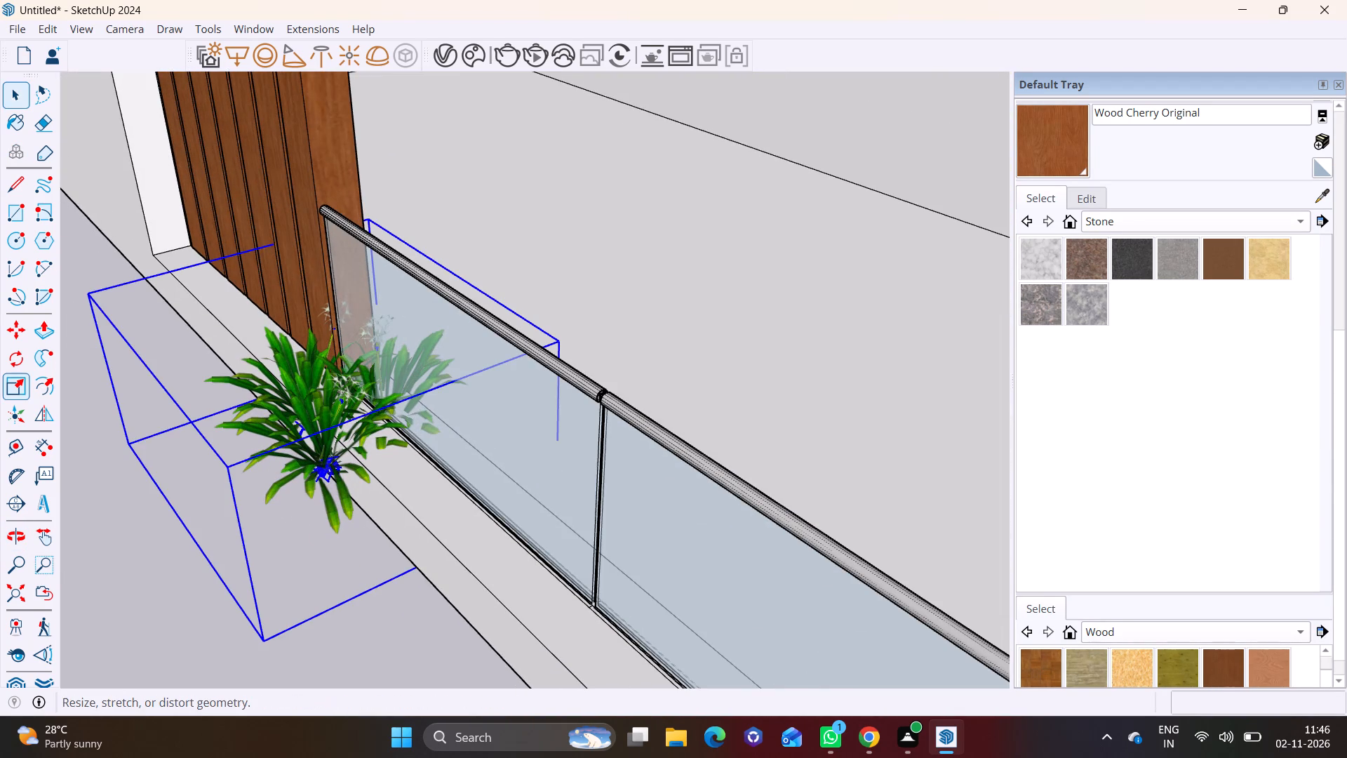
{"action": "left_click", "coordinate": [11, 380]}
{"action": "left_click", "coordinate": [161, 456]}
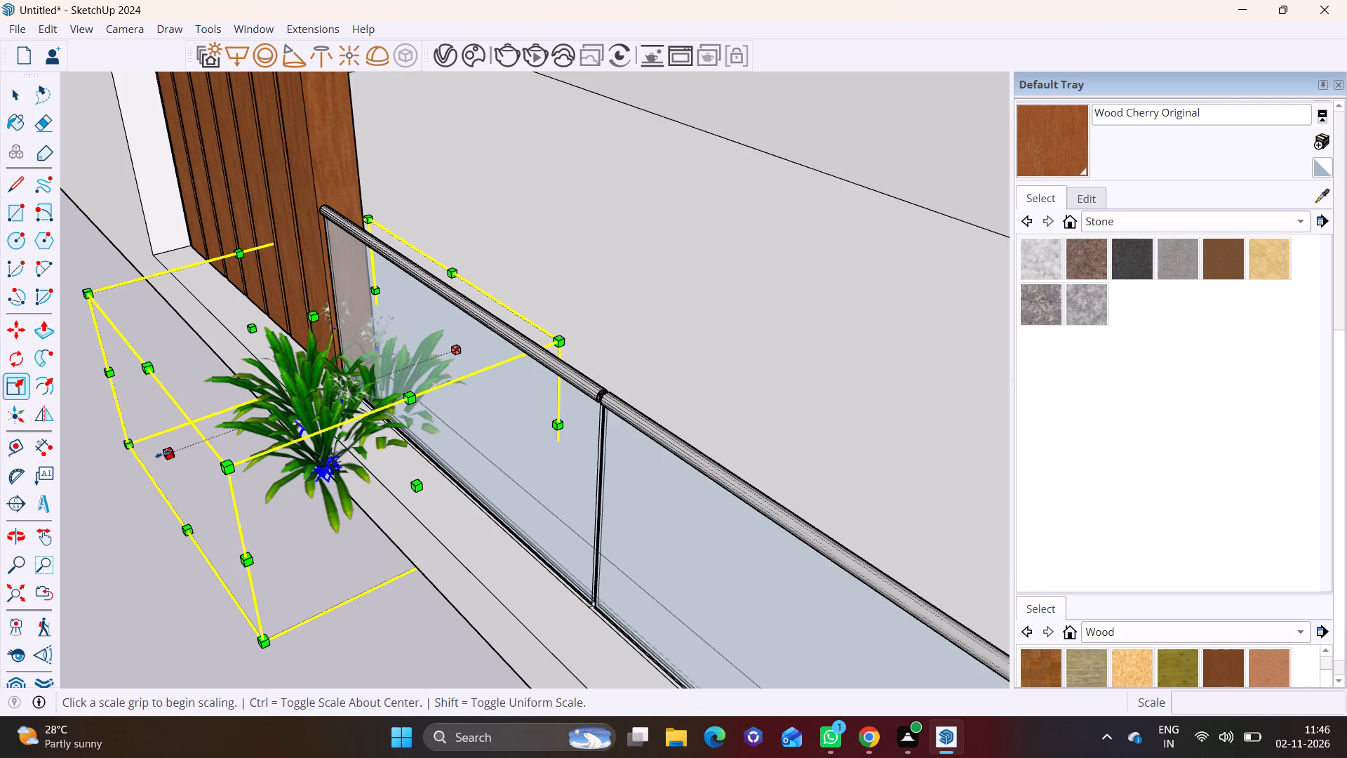
{"action": "left_click", "coordinate": [163, 453]}
{"action": "left_click", "coordinate": [295, 435]}
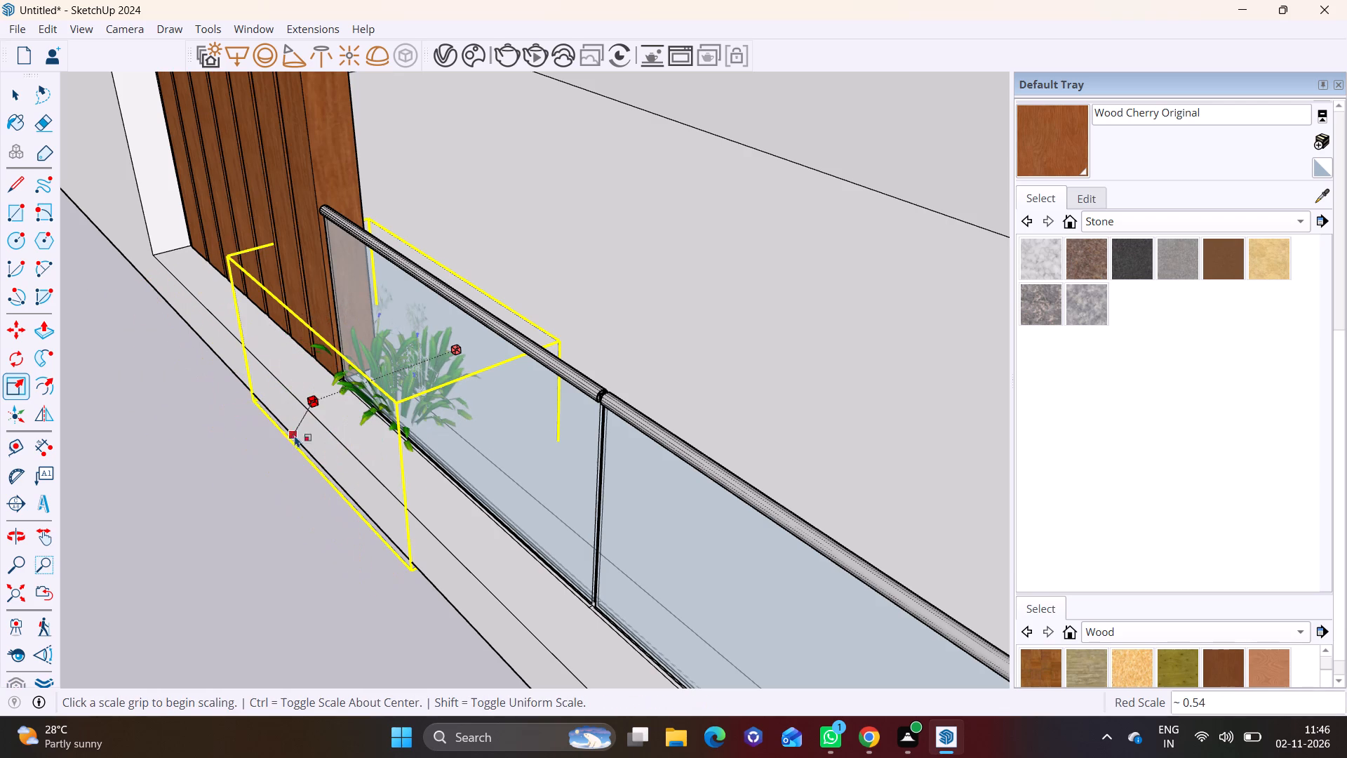
Move the scaled plant about 1' outward from behind the ground-floor glass railing onto the front ledge.
{"action": "key", "text": "m"}
{"action": "left_click", "coordinate": [404, 391]}
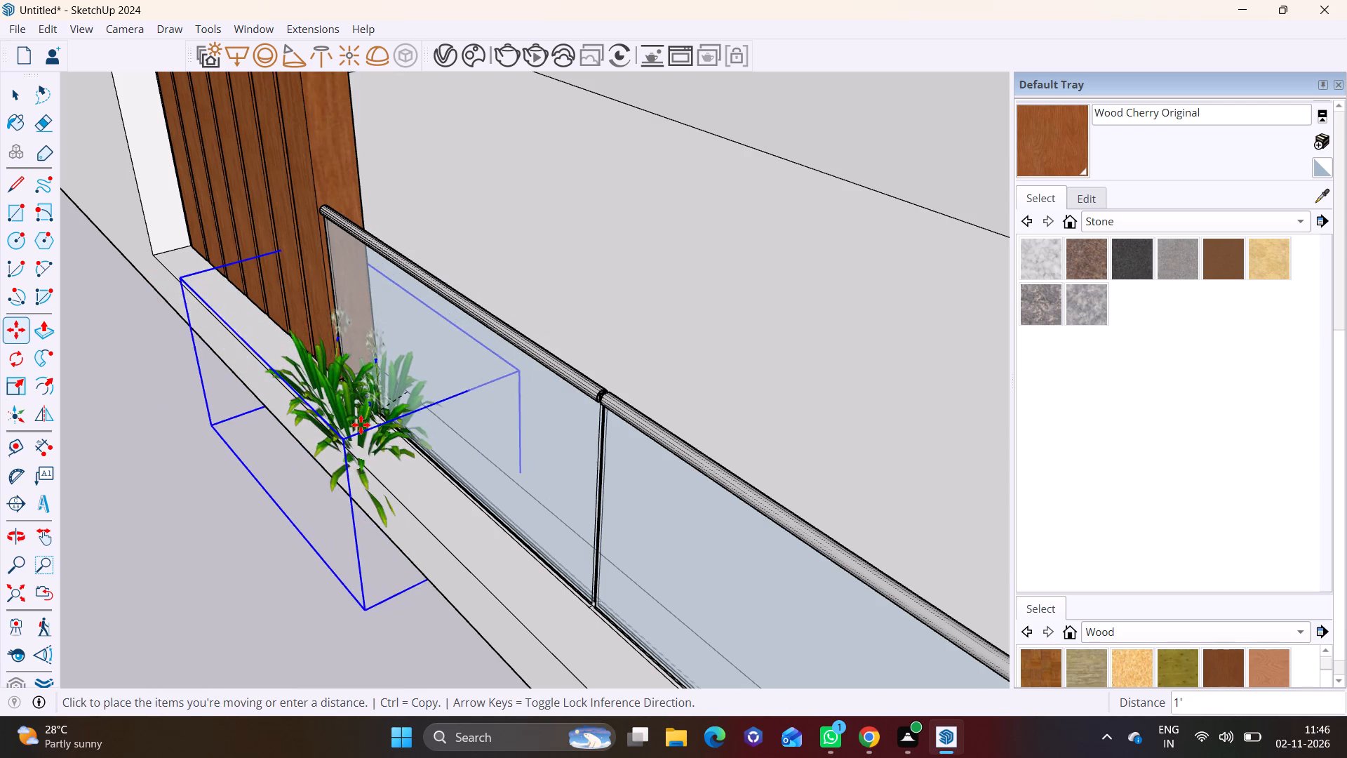
{"action": "left_click", "coordinate": [361, 437]}
{"action": "key", "text": "space"}
{"action": "left_click", "coordinate": [246, 520]}
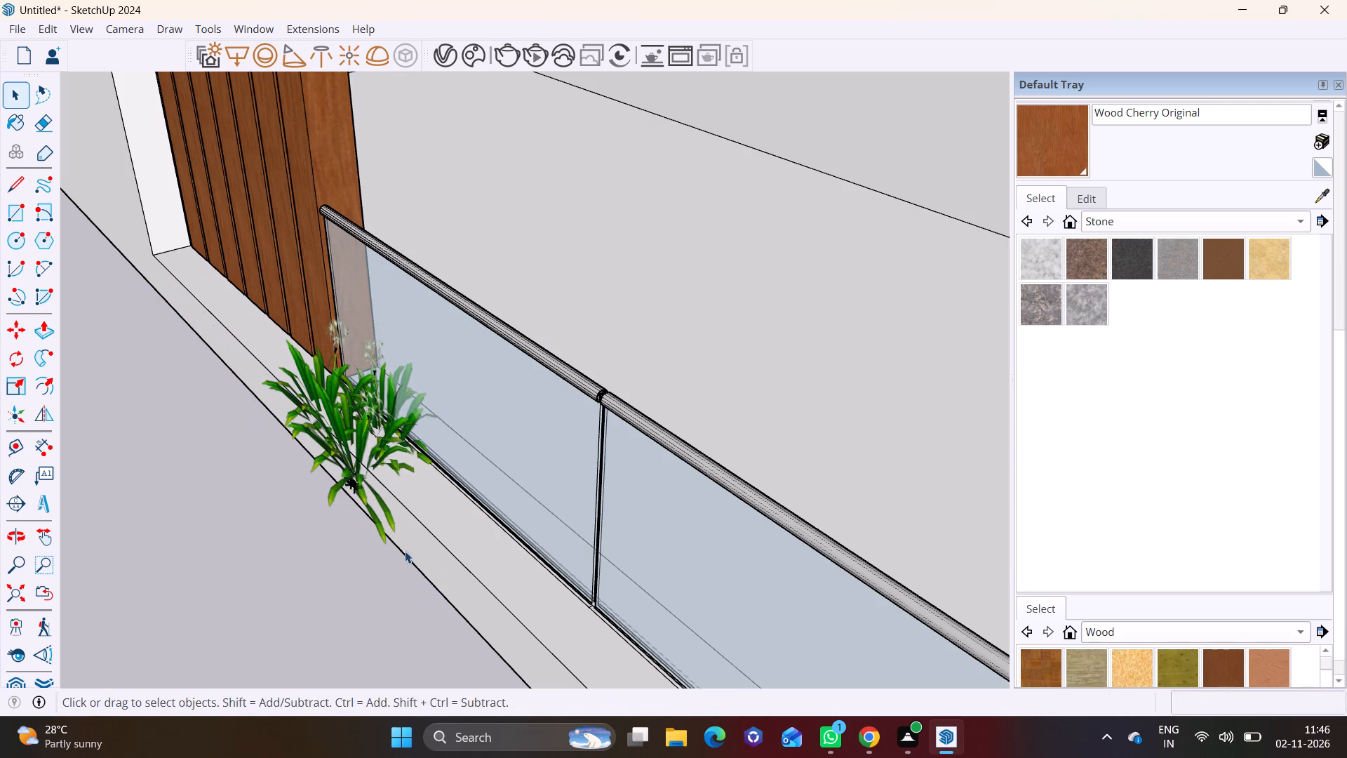
Nudge the plant back toward the glass in small moves so it sits on the ledge at the railing's base.
{"action": "middle_click_drag", "start_coordinate": [427, 555], "coordinate": [781, 404]}
{"action": "scroll", "coordinate": [782, 392], "scroll_direction": "down", "scroll_amount": 3}
{"action": "middle_click_drag", "start_coordinate": [766, 403], "coordinate": [381, 476], "text": "shift"}
{"action": "middle_click_drag", "start_coordinate": [407, 434], "coordinate": [257, 491]}
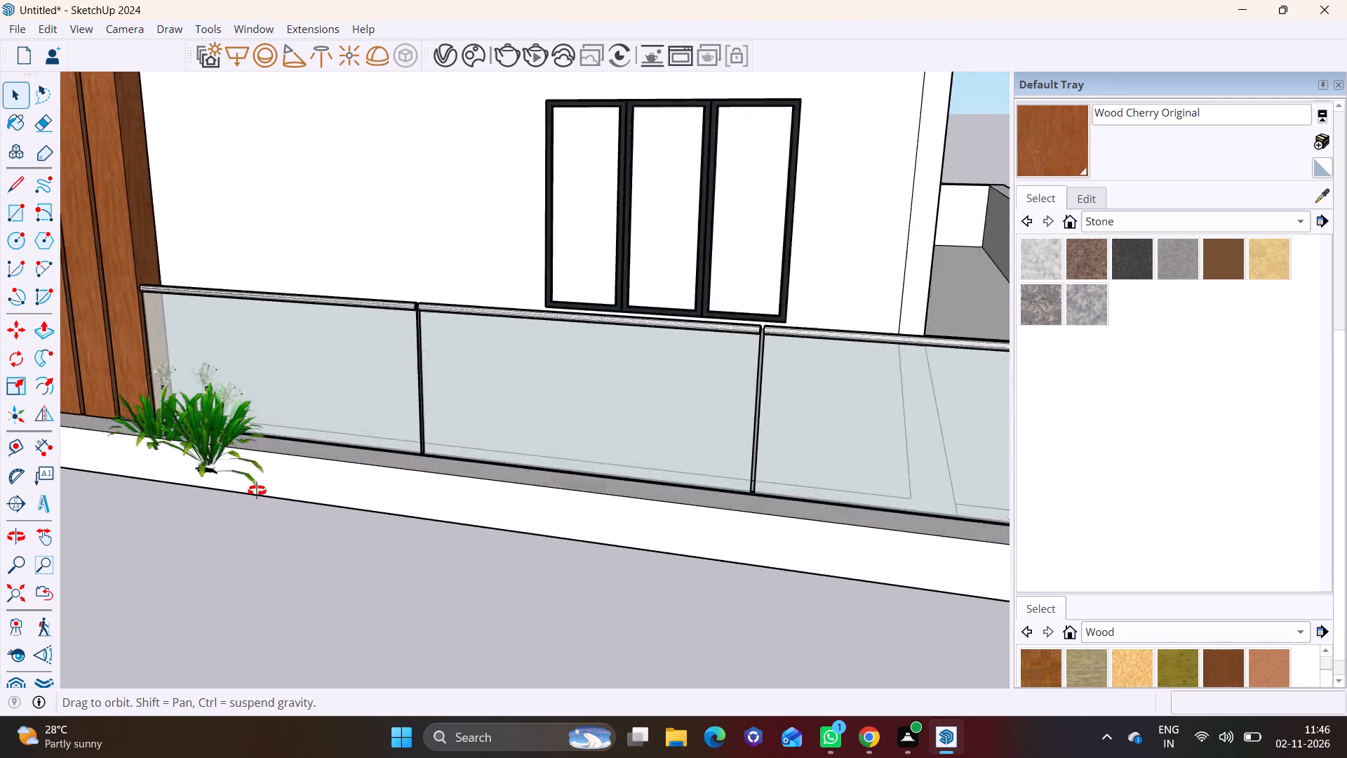
{"action": "middle_click_drag", "start_coordinate": [257, 491], "coordinate": [166, 532]}
{"action": "scroll", "coordinate": [157, 438], "scroll_direction": "up", "scroll_amount": 6}
{"action": "middle_click_drag", "start_coordinate": [239, 452], "coordinate": [326, 405], "text": "shift"}
{"action": "middle_click_drag", "start_coordinate": [365, 512], "coordinate": [309, 536]}
{"action": "scroll", "coordinate": [217, 383], "scroll_direction": "up", "scroll_amount": 3}
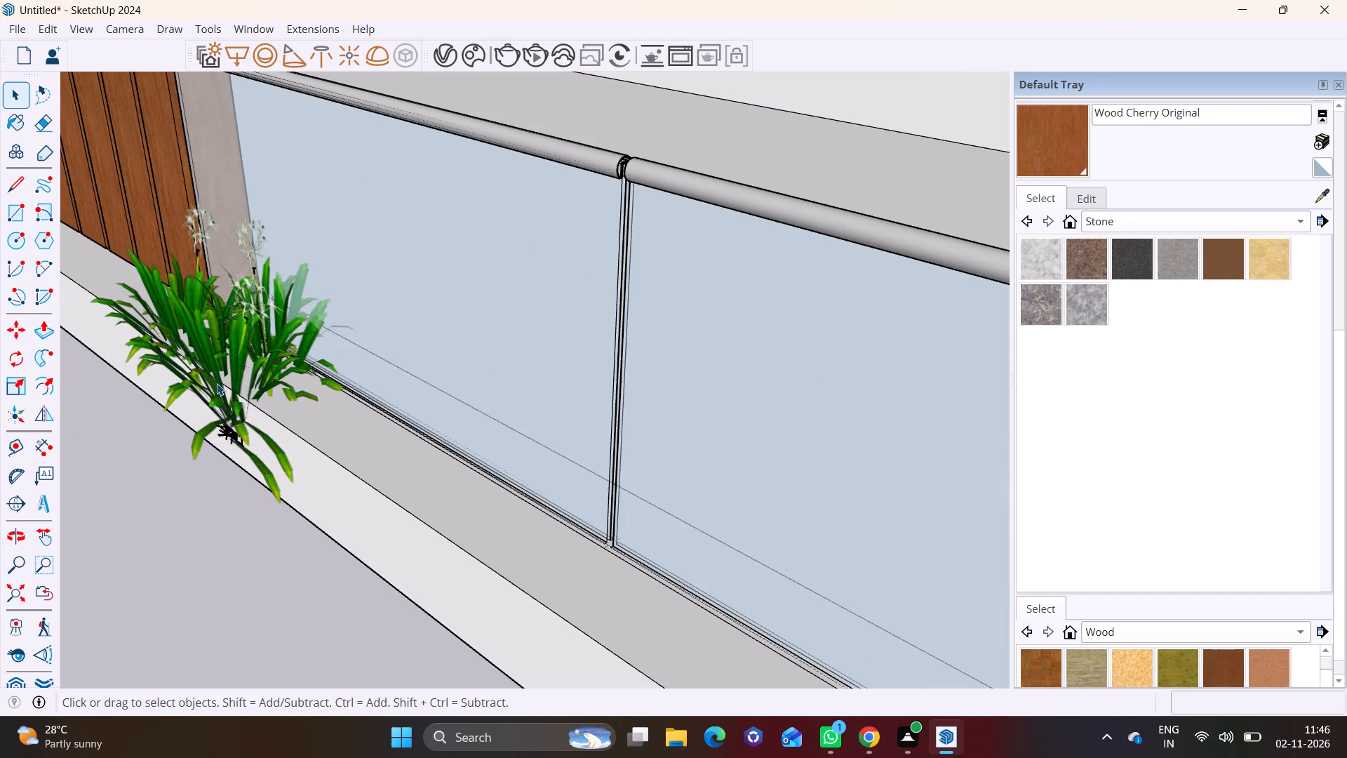
{"action": "left_click", "coordinate": [228, 398]}
{"action": "key", "text": "m"}
{"action": "left_click", "coordinate": [288, 394]}
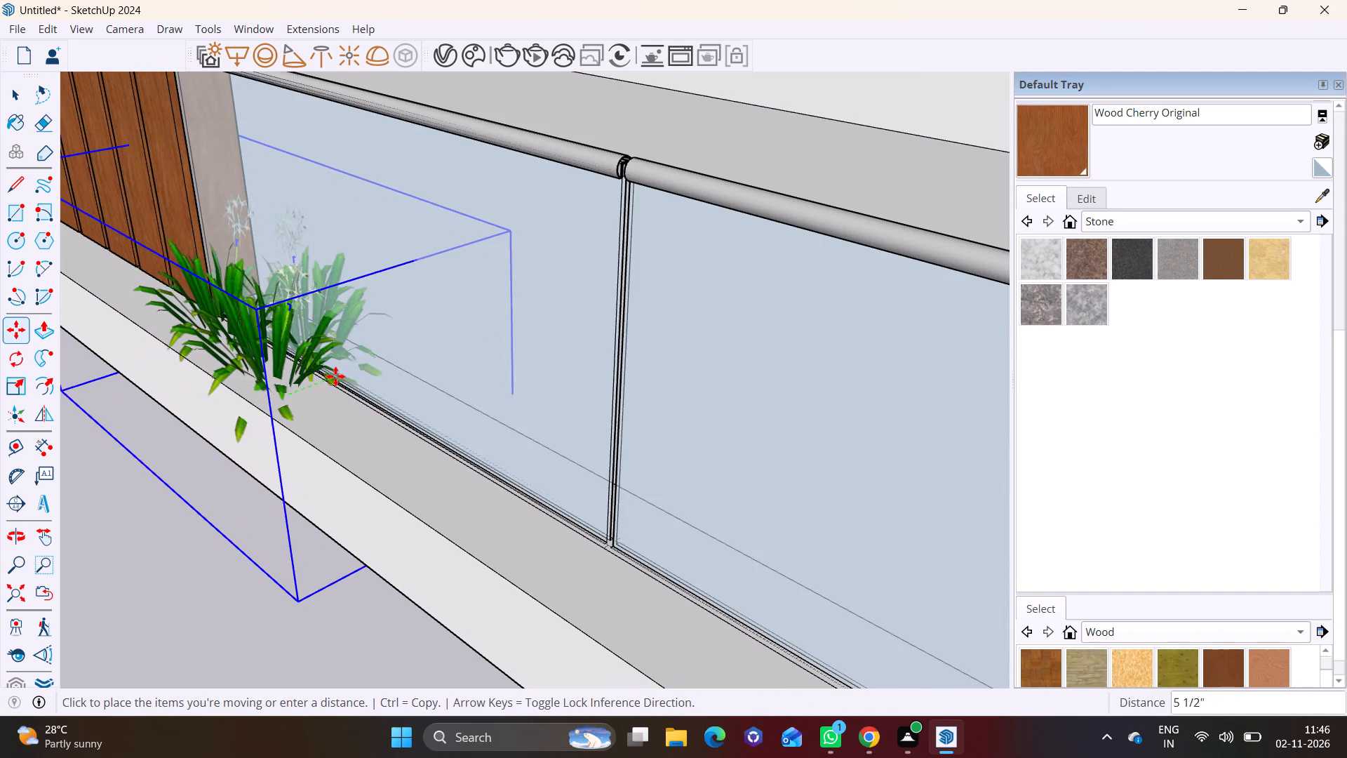
{"action": "left_click", "coordinate": [337, 375]}
{"action": "left_click", "coordinate": [280, 393]}
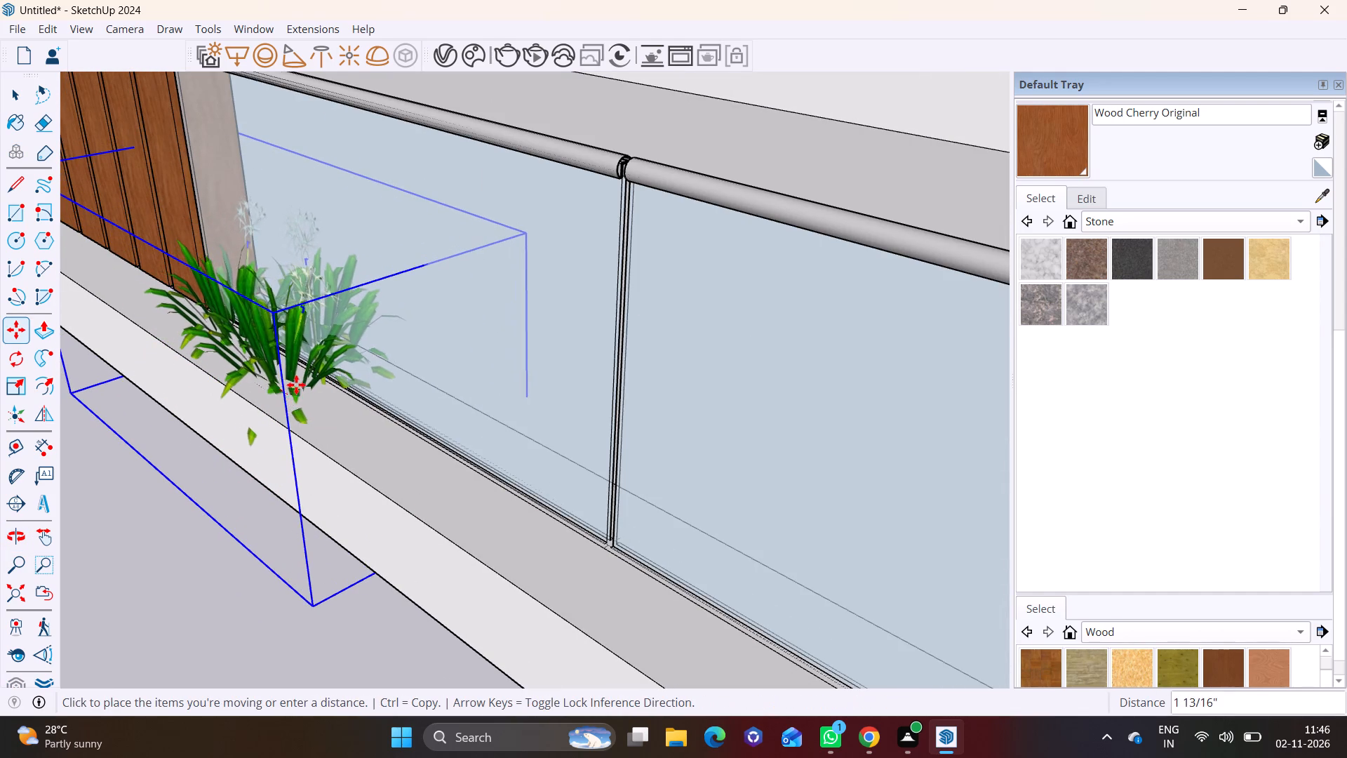
{"action": "left_click", "coordinate": [288, 383]}
{"action": "left_click", "coordinate": [288, 383]}
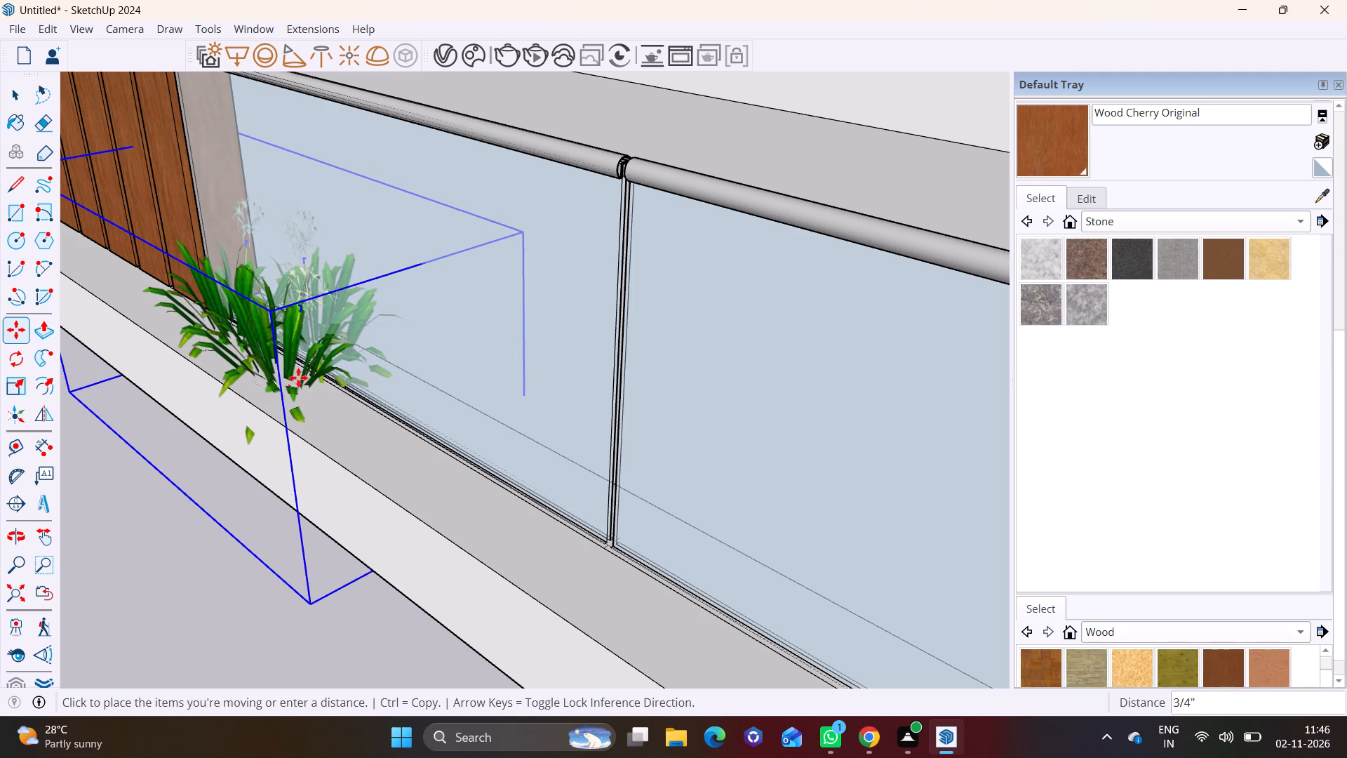
{"action": "left_click", "coordinate": [302, 371]}
{"action": "key", "text": "space"}
{"action": "left_click", "coordinate": [176, 491]}
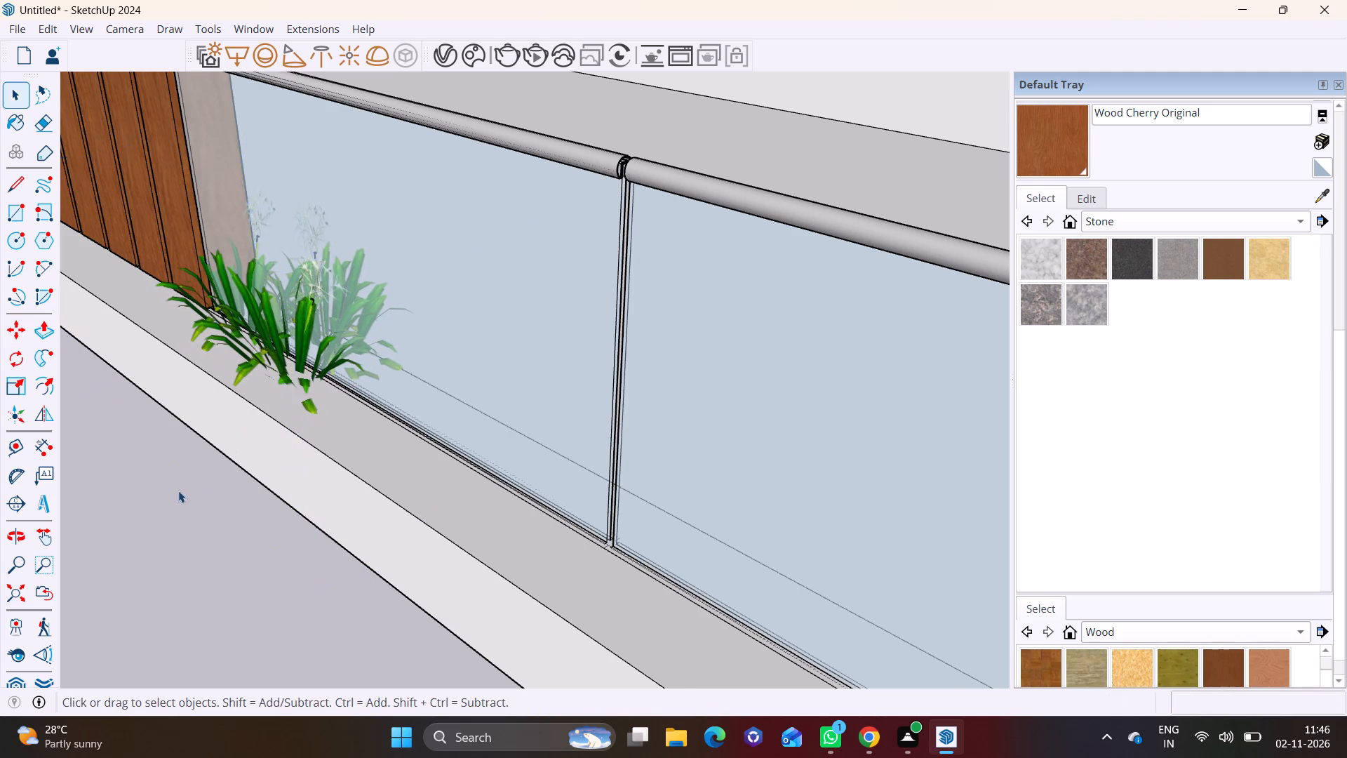
Copy the plant three times in a row along the ground-floor glass railing, starting from the wooden slats.
{"action": "scroll", "coordinate": [220, 491], "scroll_direction": "up", "scroll_amount": 1}
{"action": "middle_click_drag", "start_coordinate": [220, 491], "coordinate": [628, 404]}
{"action": "scroll", "coordinate": [610, 402], "scroll_direction": "down", "scroll_amount": 5}
{"action": "middle_click_drag", "start_coordinate": [509, 451], "coordinate": [249, 503], "text": "shift"}
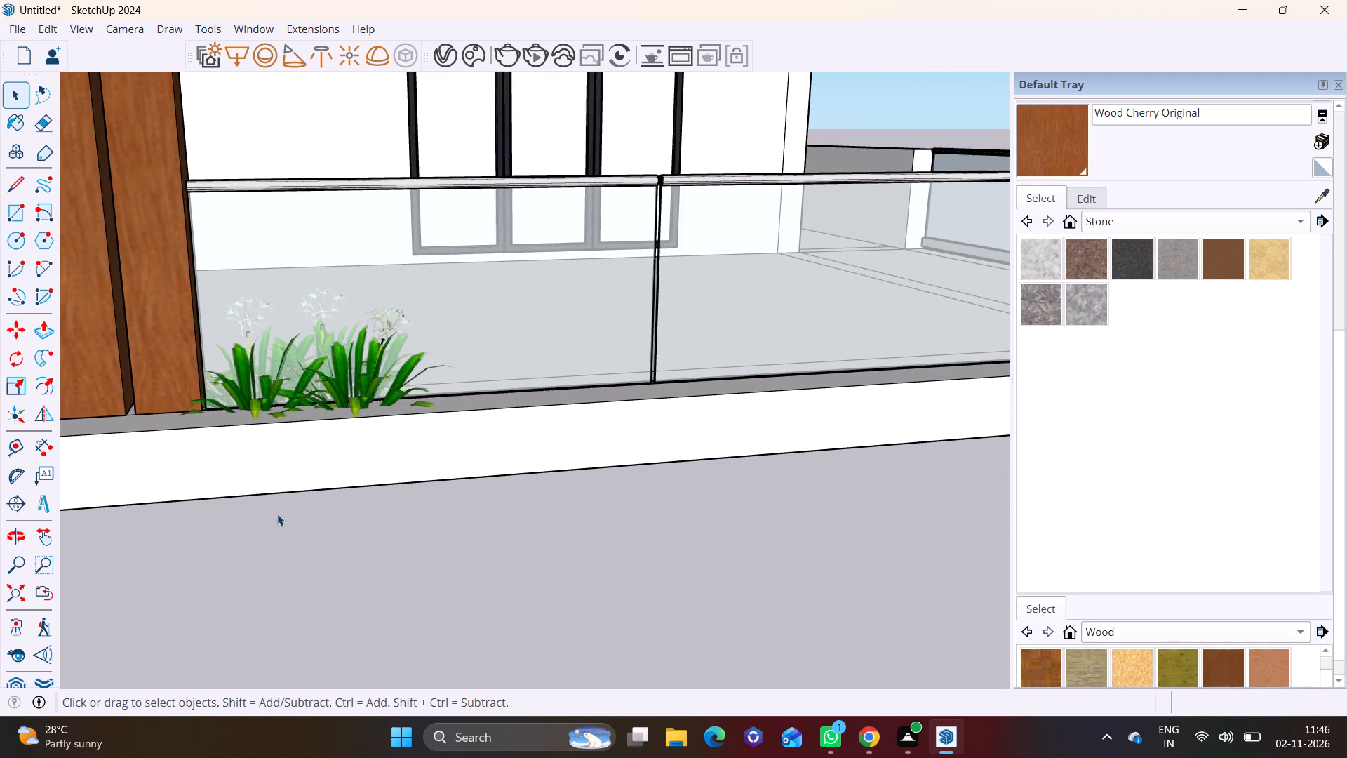
{"action": "scroll", "coordinate": [277, 514], "scroll_direction": "down", "scroll_amount": 4}
{"action": "middle_click_drag", "start_coordinate": [302, 511], "coordinate": [246, 448]}
{"action": "middle_click_drag", "start_coordinate": [269, 446], "coordinate": [247, 517], "text": "shift"}
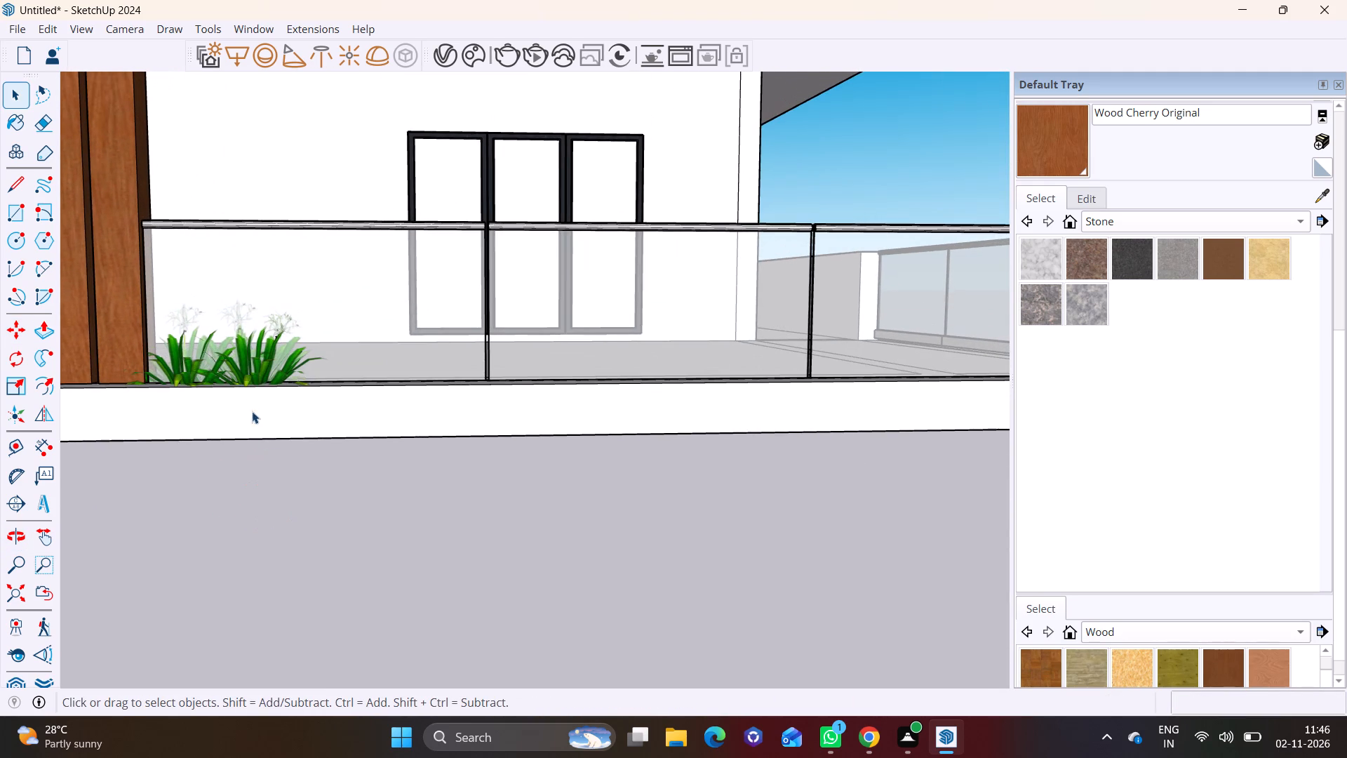
{"action": "left_click", "coordinate": [236, 376]}
{"action": "key", "text": "m"}
{"action": "left_click", "coordinate": [236, 376]}
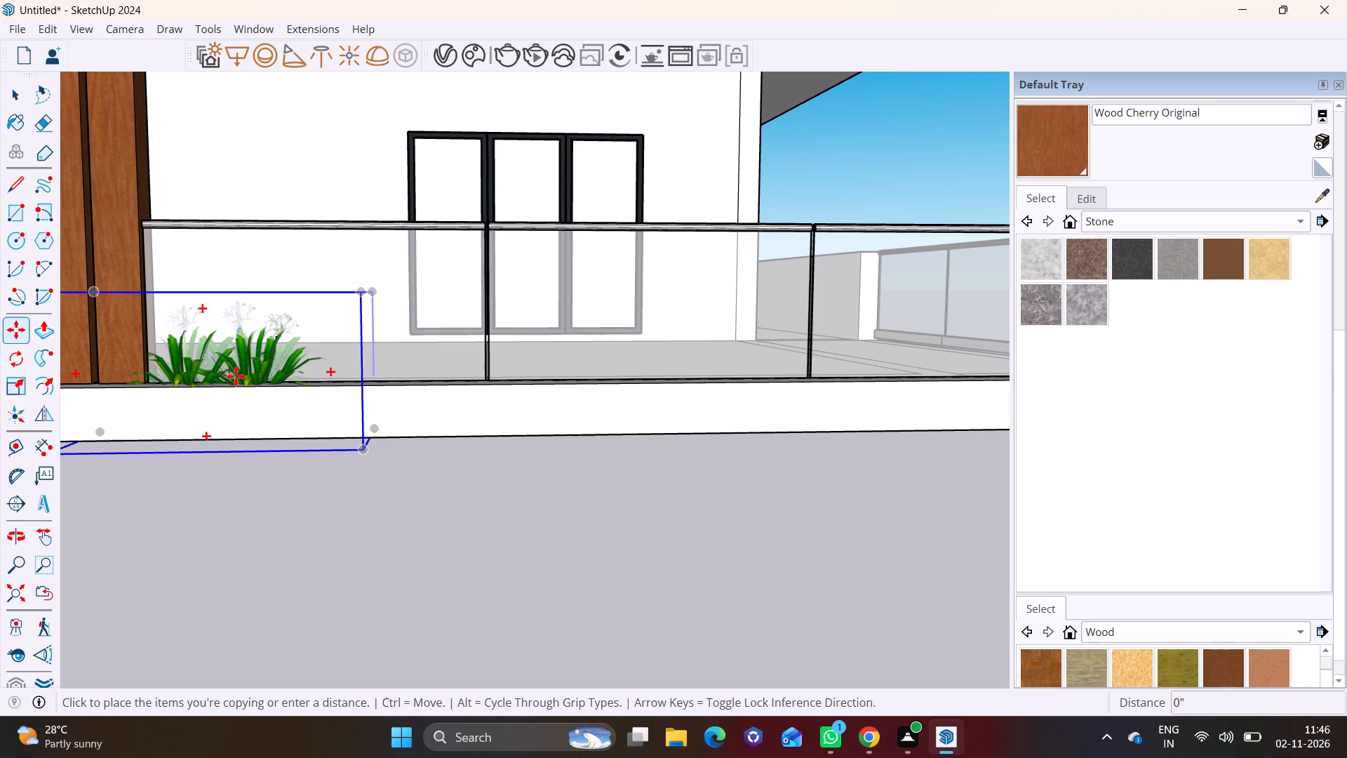
{"action": "left_click", "coordinate": [399, 373]}
{"action": "left_click", "coordinate": [382, 360]}
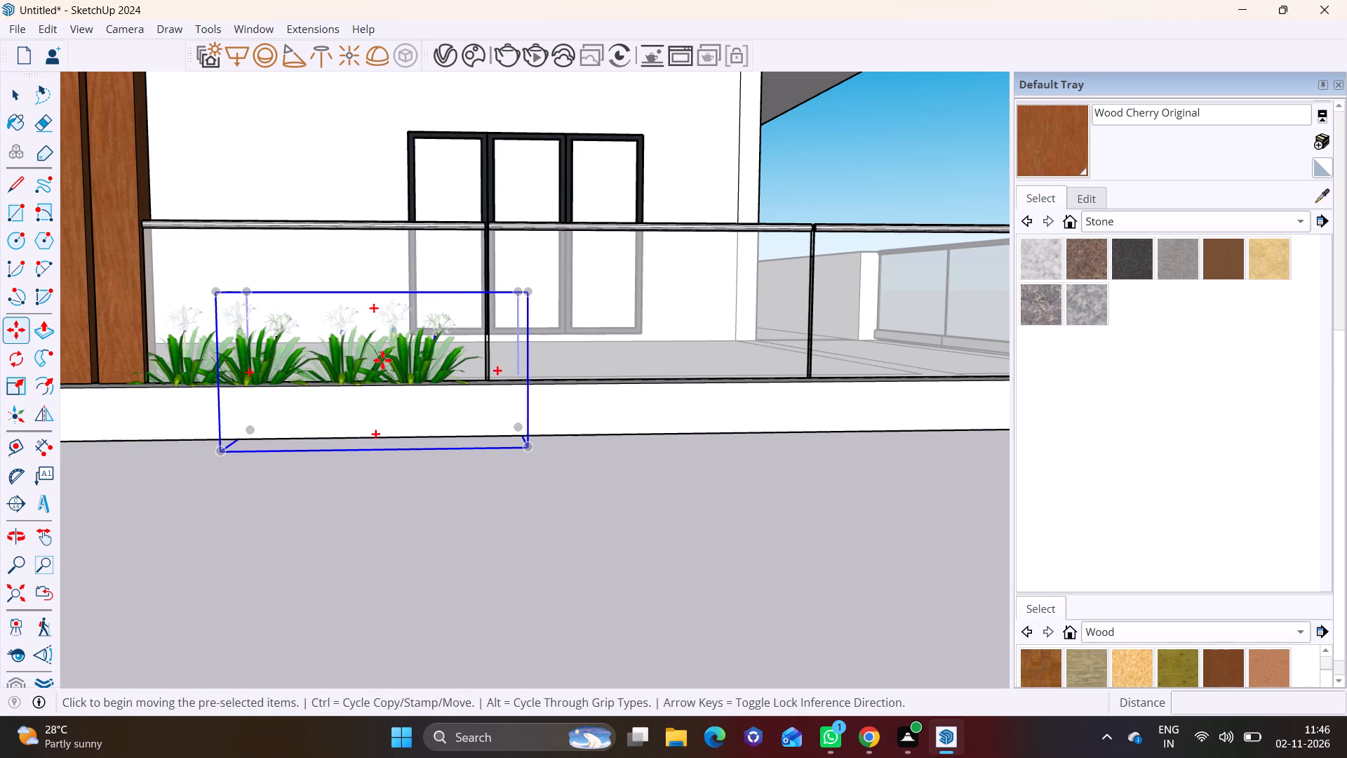
{"action": "left_click", "coordinate": [540, 357]}
{"action": "left_click", "coordinate": [523, 355]}
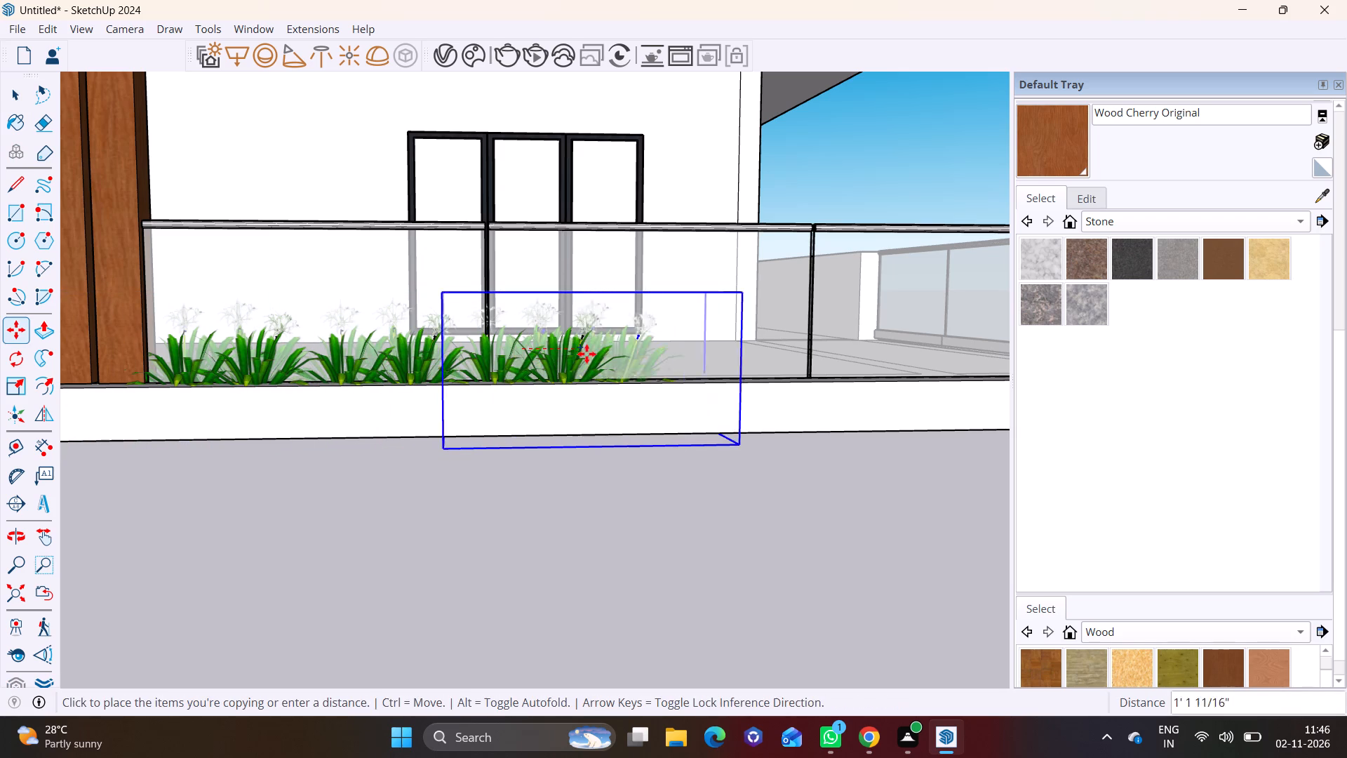
{"action": "left_click", "coordinate": [671, 353]}
Add three more plant copies along the remaining ground-floor railing up to the corner column.
{"action": "middle_click_drag", "start_coordinate": [669, 351], "coordinate": [205, 420], "text": "shift"}
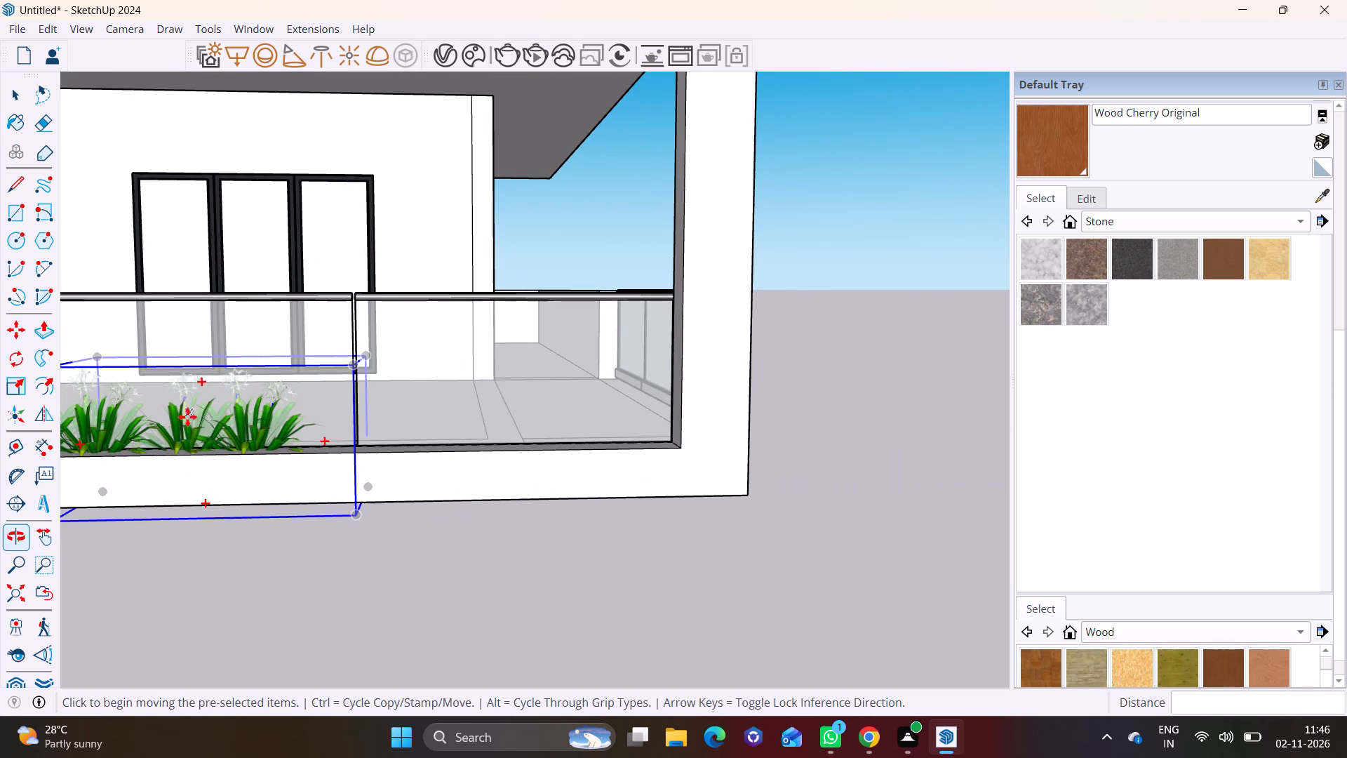
{"action": "left_click", "coordinate": [210, 430]}
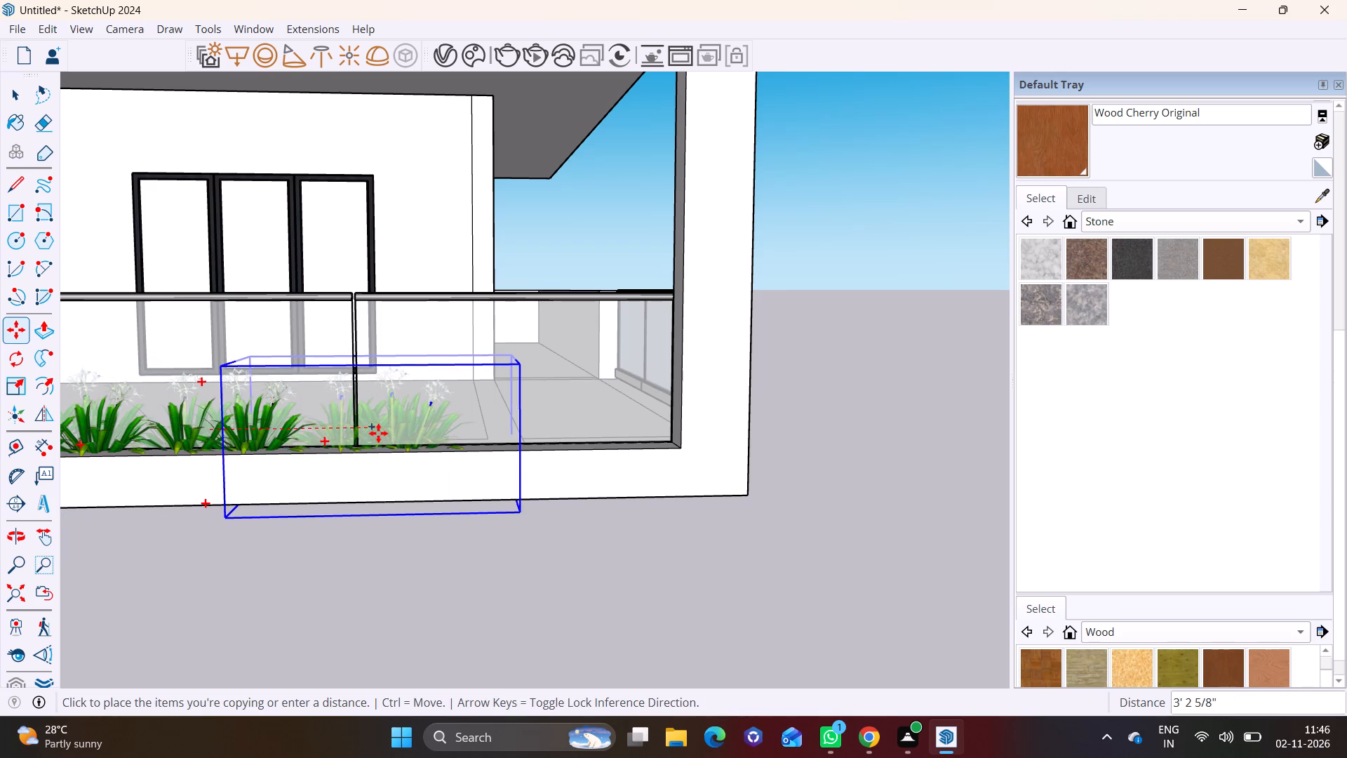
{"action": "left_click", "coordinate": [371, 433]}
{"action": "left_click", "coordinate": [345, 433]}
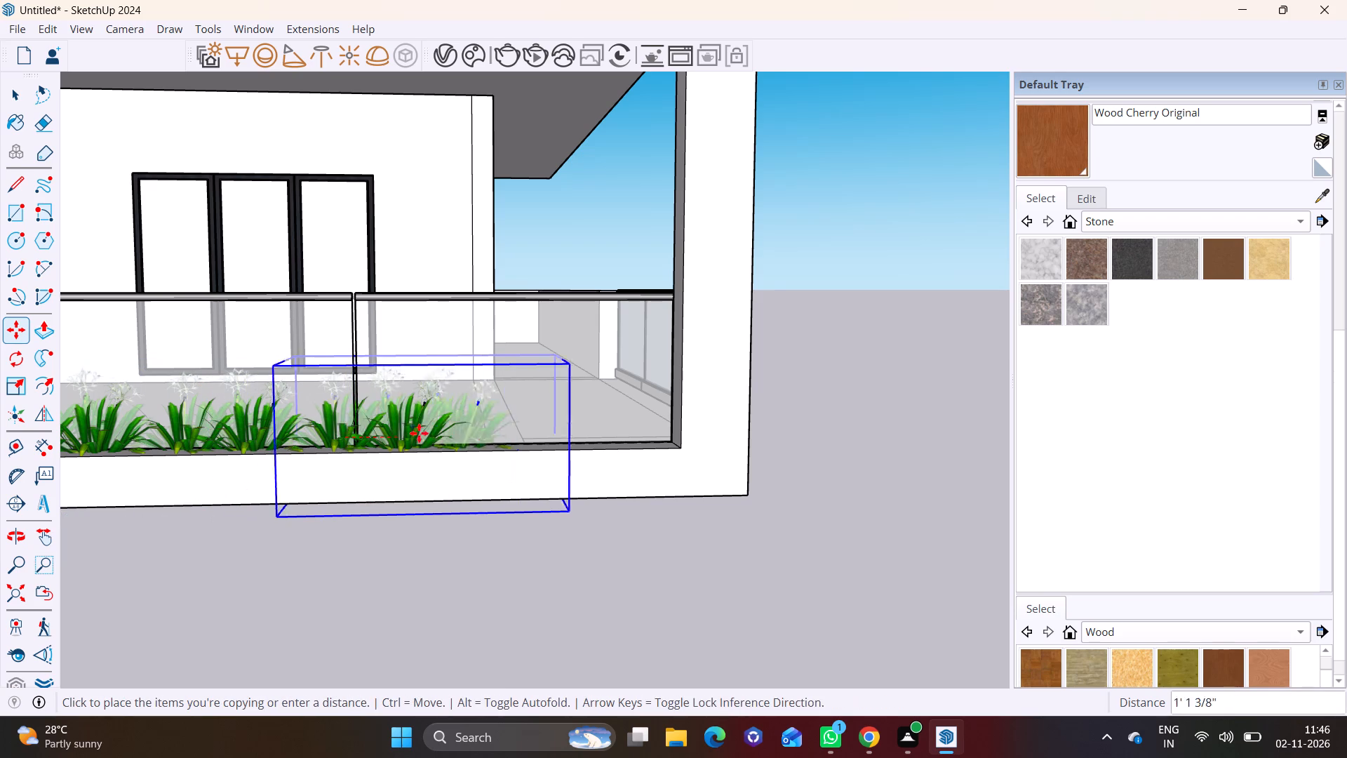
{"action": "left_click", "coordinate": [488, 430]}
{"action": "left_click", "coordinate": [475, 430]}
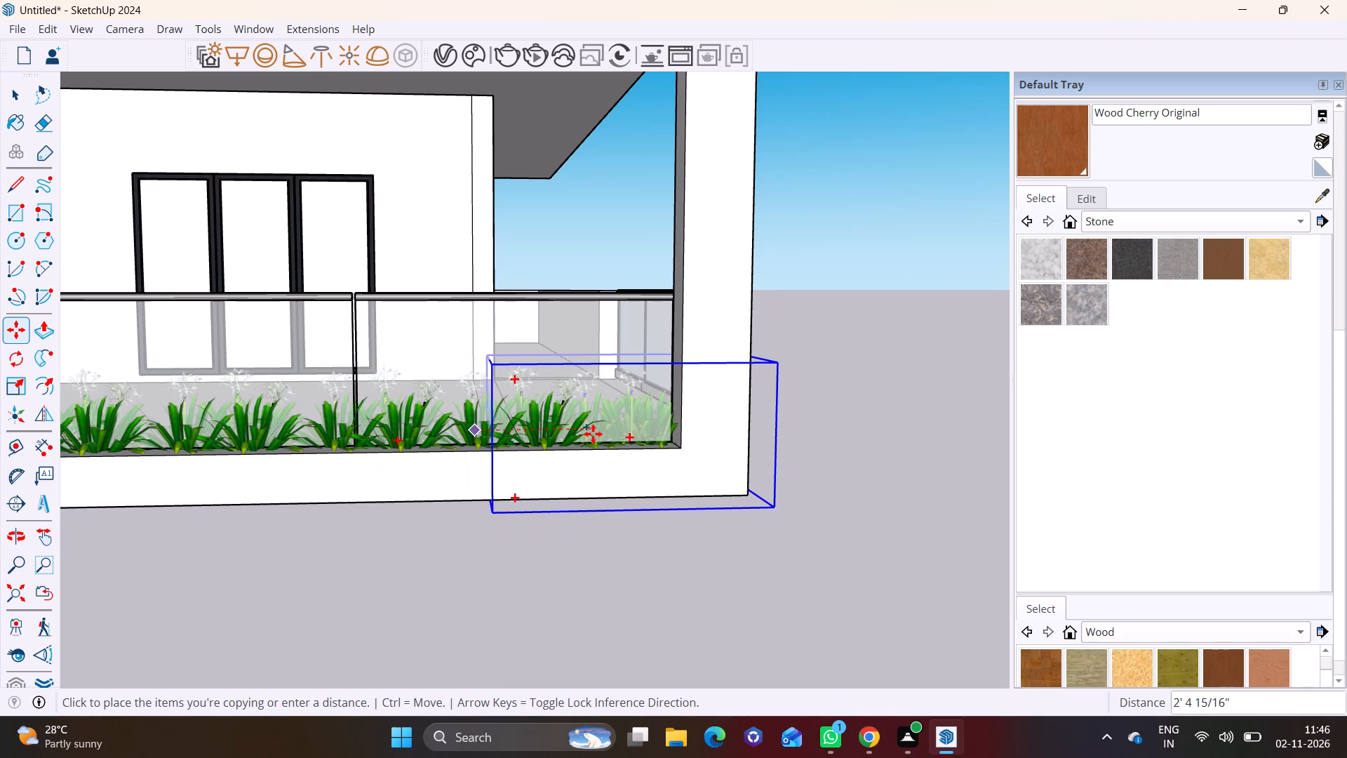
{"action": "left_click", "coordinate": [587, 434]}
{"action": "key", "text": "space"}
{"action": "left_click", "coordinate": [841, 482]}
Copy the last ground-floor plant up to the first-floor balcony railing beside the perforated wooden screen.
{"action": "scroll", "coordinate": [631, 492], "scroll_direction": "down", "scroll_amount": 10}
{"action": "middle_click_drag", "start_coordinate": [563, 549], "coordinate": [794, 552], "text": "shift"}
{"action": "scroll", "coordinate": [683, 525], "scroll_direction": "down", "scroll_amount": 3}
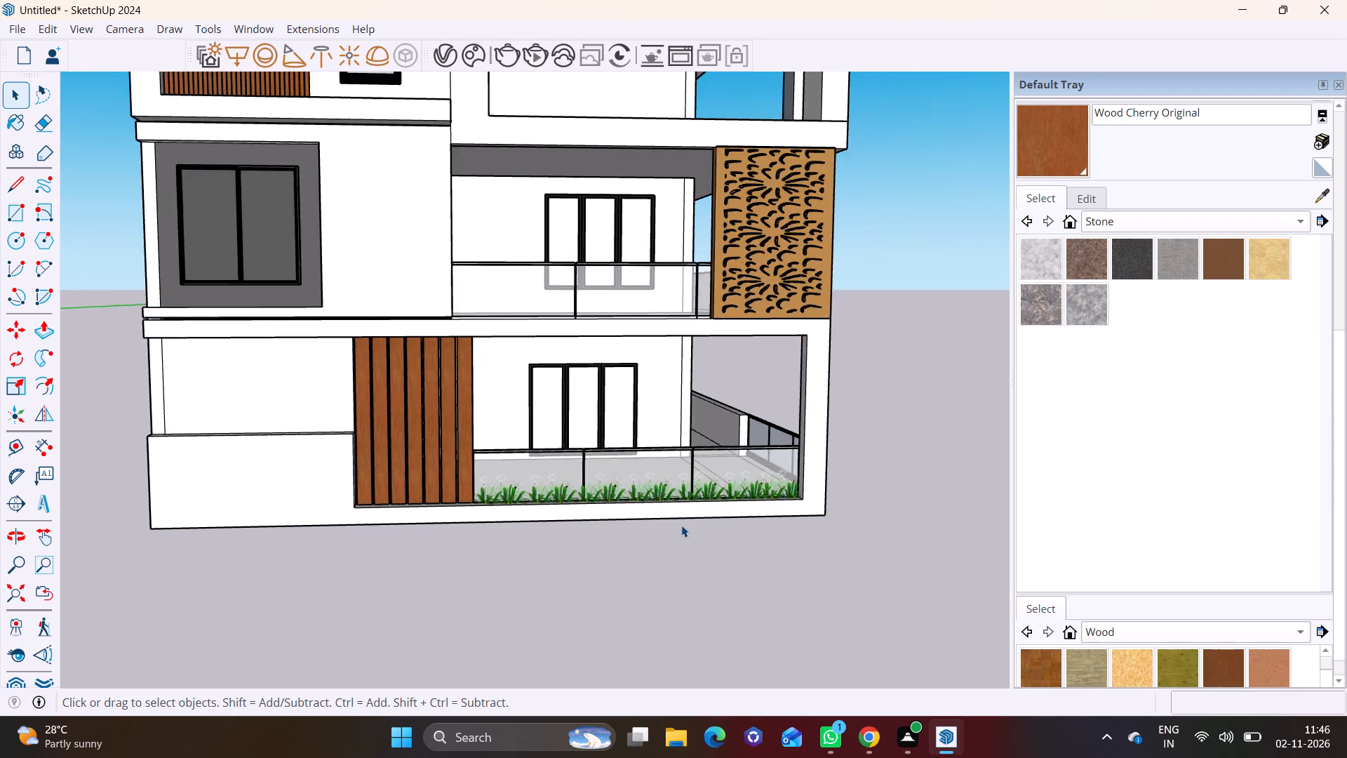
{"action": "scroll", "coordinate": [681, 525], "scroll_direction": "down", "scroll_amount": 2}
{"action": "middle_click_drag", "start_coordinate": [636, 538], "coordinate": [572, 556], "text": "shift"}
{"action": "scroll", "coordinate": [632, 496], "scroll_direction": "up", "scroll_amount": 5}
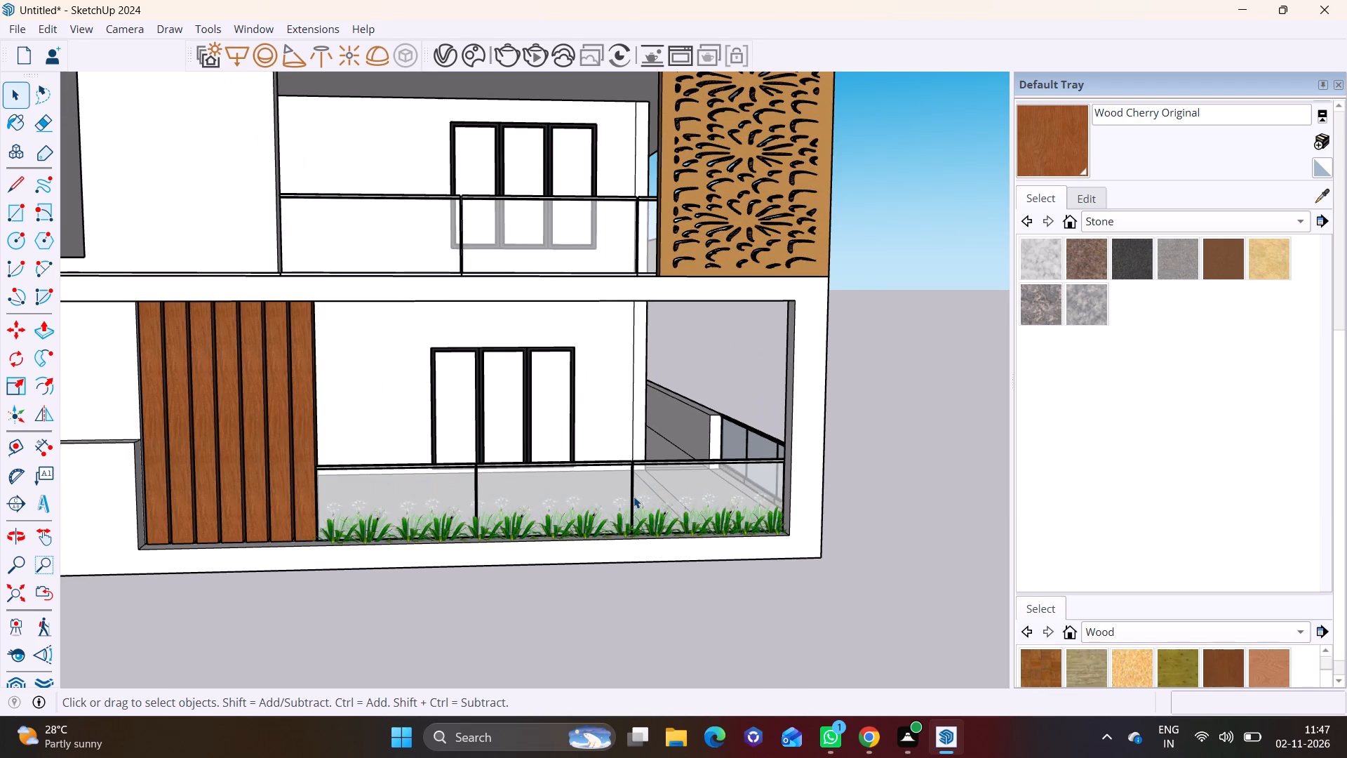
{"action": "scroll", "coordinate": [634, 496], "scroll_direction": "down", "scroll_amount": 1}
{"action": "scroll", "coordinate": [768, 478], "scroll_direction": "up", "scroll_amount": 3}
{"action": "left_click", "coordinate": [724, 541]}
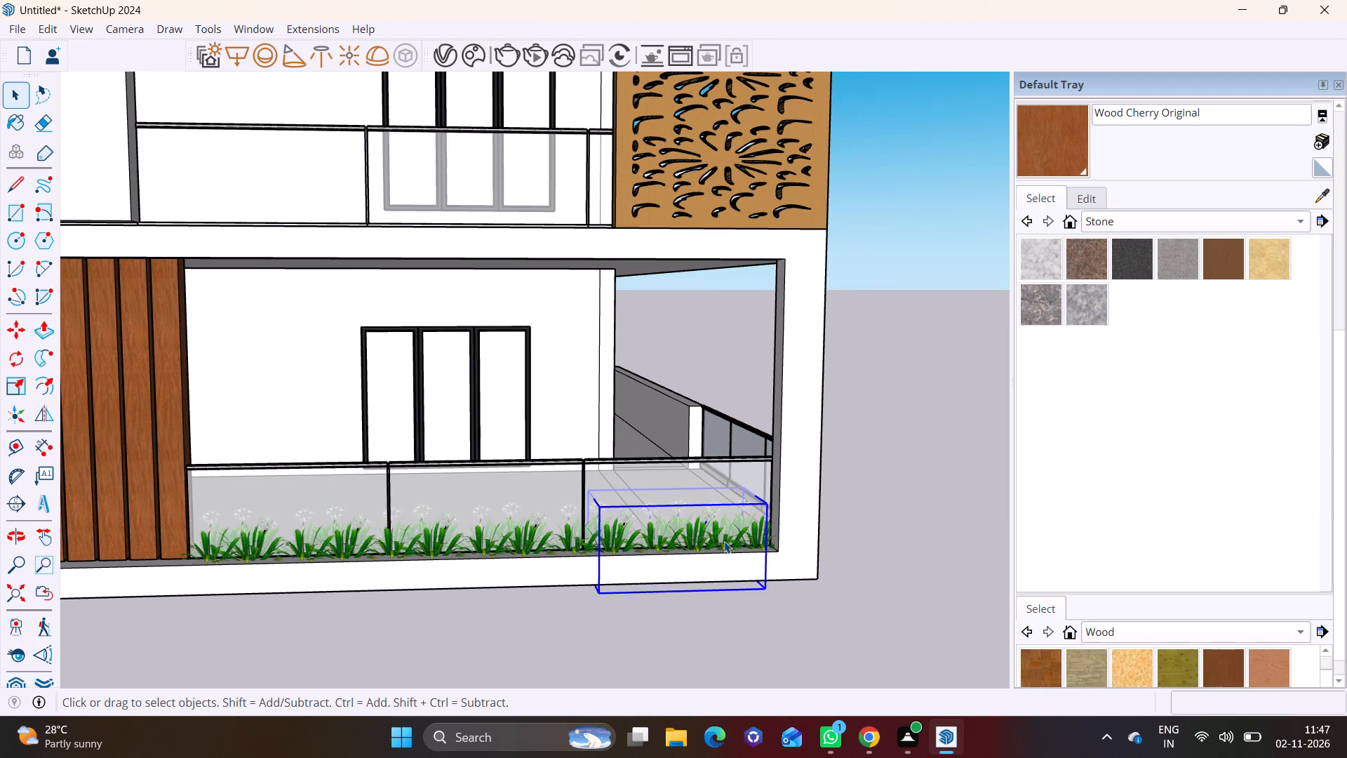
{"action": "key", "text": "m"}
{"action": "left_click", "coordinate": [724, 541]}
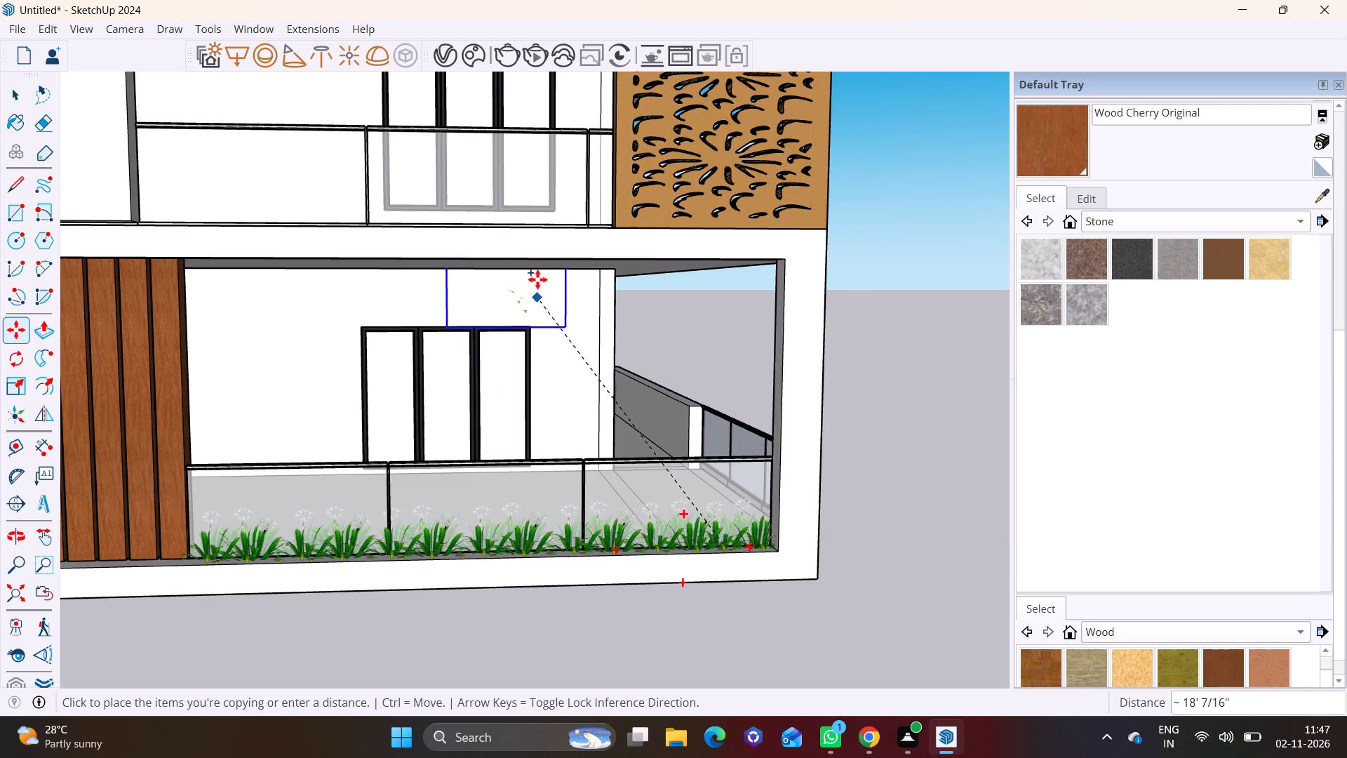
{"action": "middle_click_drag", "start_coordinate": [540, 259], "coordinate": [692, 595], "text": "shift"}
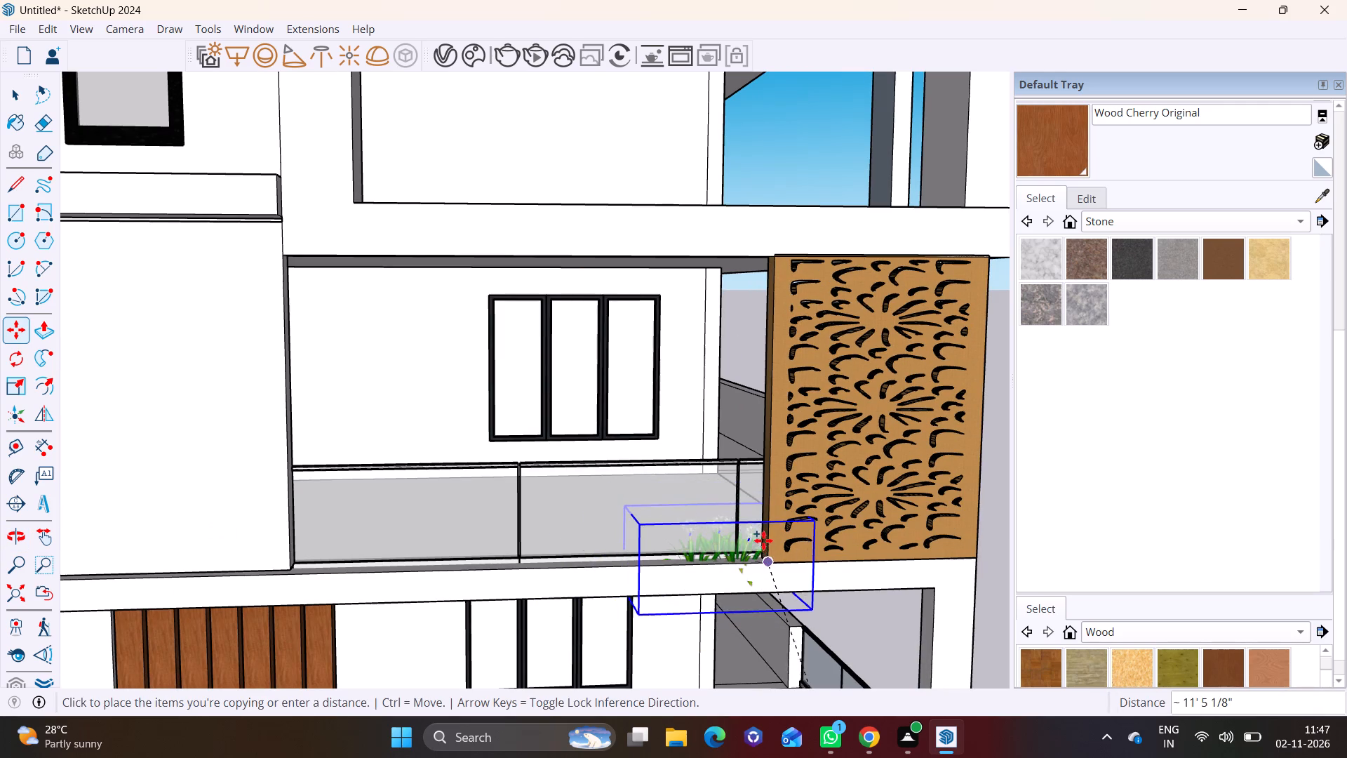
{"action": "left_click", "coordinate": [763, 536]}
Move the balcony plant about 1' outward so it stands on the ledge in front of the glass railing.
{"action": "middle_click_drag", "start_coordinate": [773, 610], "coordinate": [600, 665]}
{"action": "scroll", "coordinate": [512, 616], "scroll_direction": "up", "scroll_amount": 6}
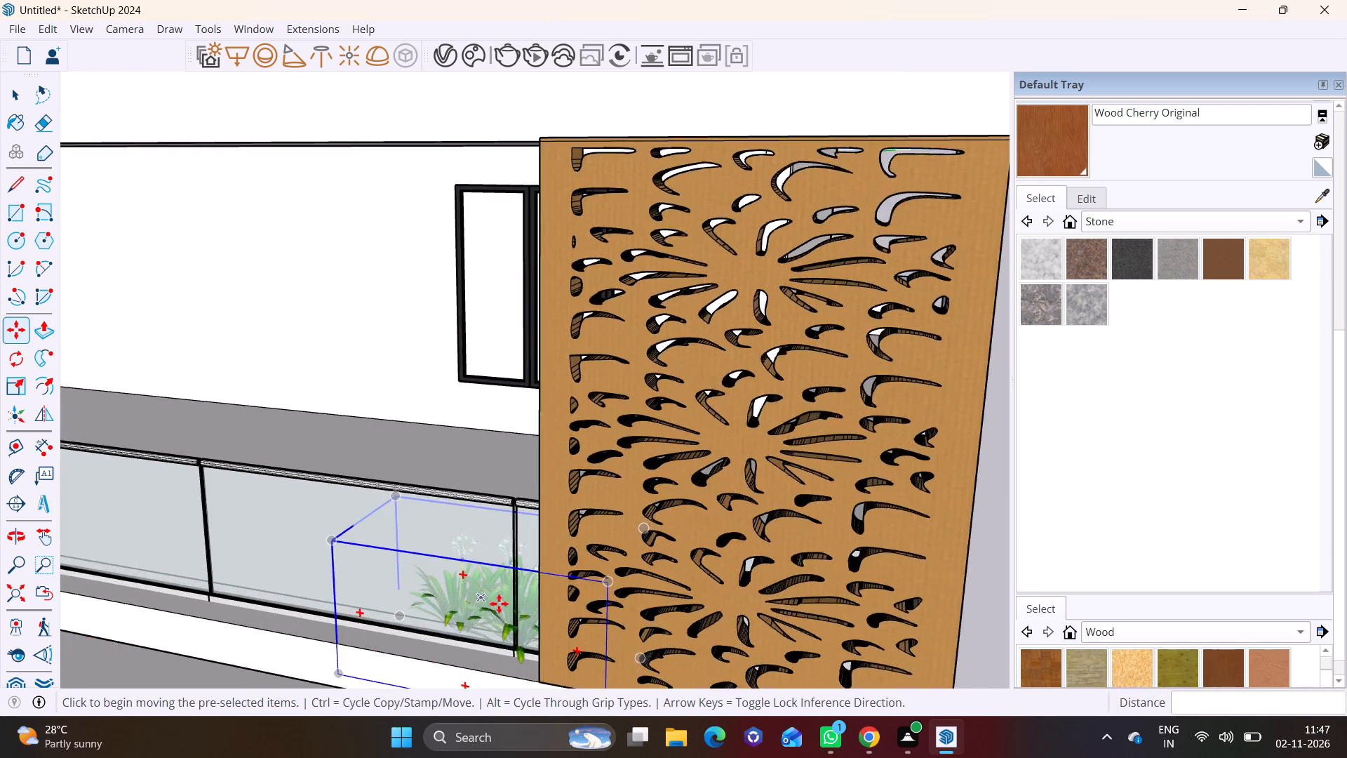
{"action": "middle_click_drag", "start_coordinate": [521, 581], "coordinate": [652, 416], "text": "shift"}
{"action": "middle_click_drag", "start_coordinate": [668, 525], "coordinate": [465, 645]}
{"action": "middle_click_drag", "start_coordinate": [491, 526], "coordinate": [850, 453]}
{"action": "scroll", "coordinate": [650, 522], "scroll_direction": "up", "scroll_amount": 3}
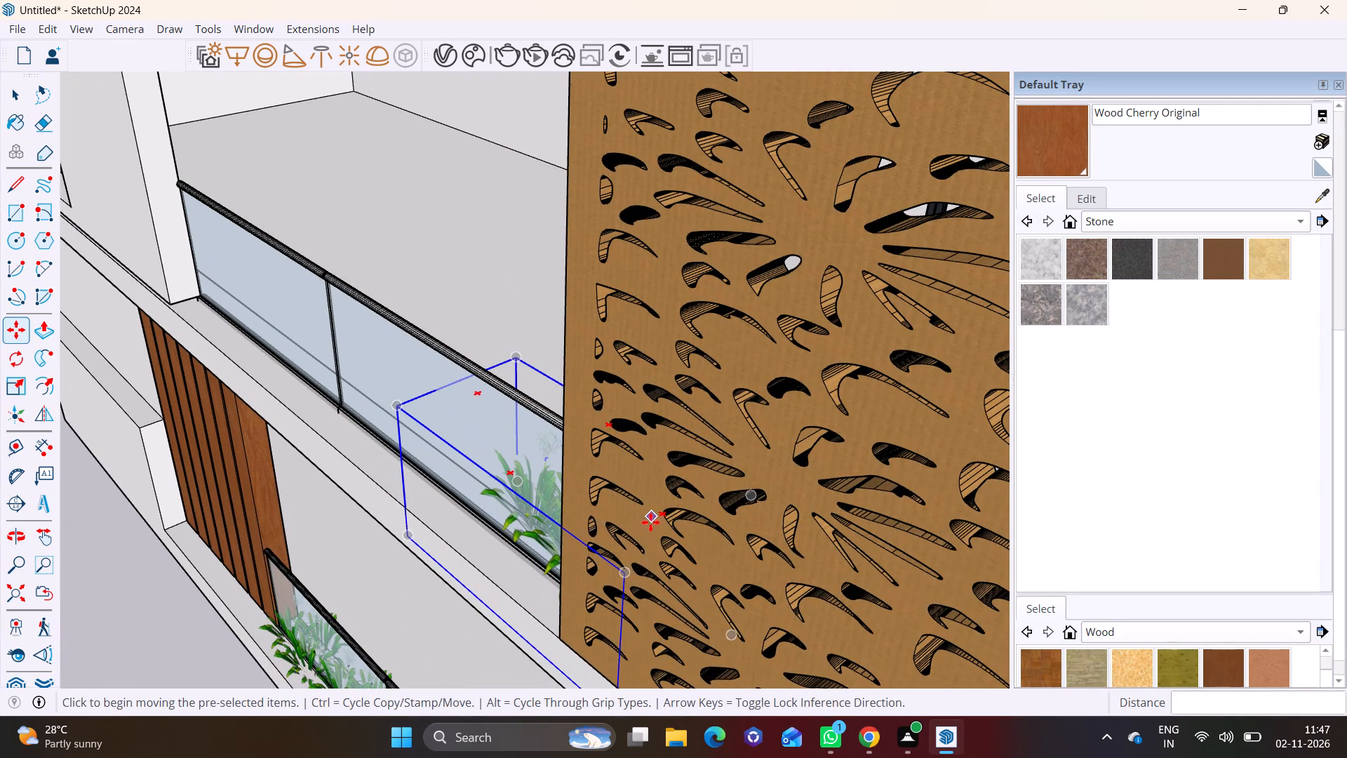
{"action": "key", "text": "m"}
{"action": "left_click", "coordinate": [530, 507]}
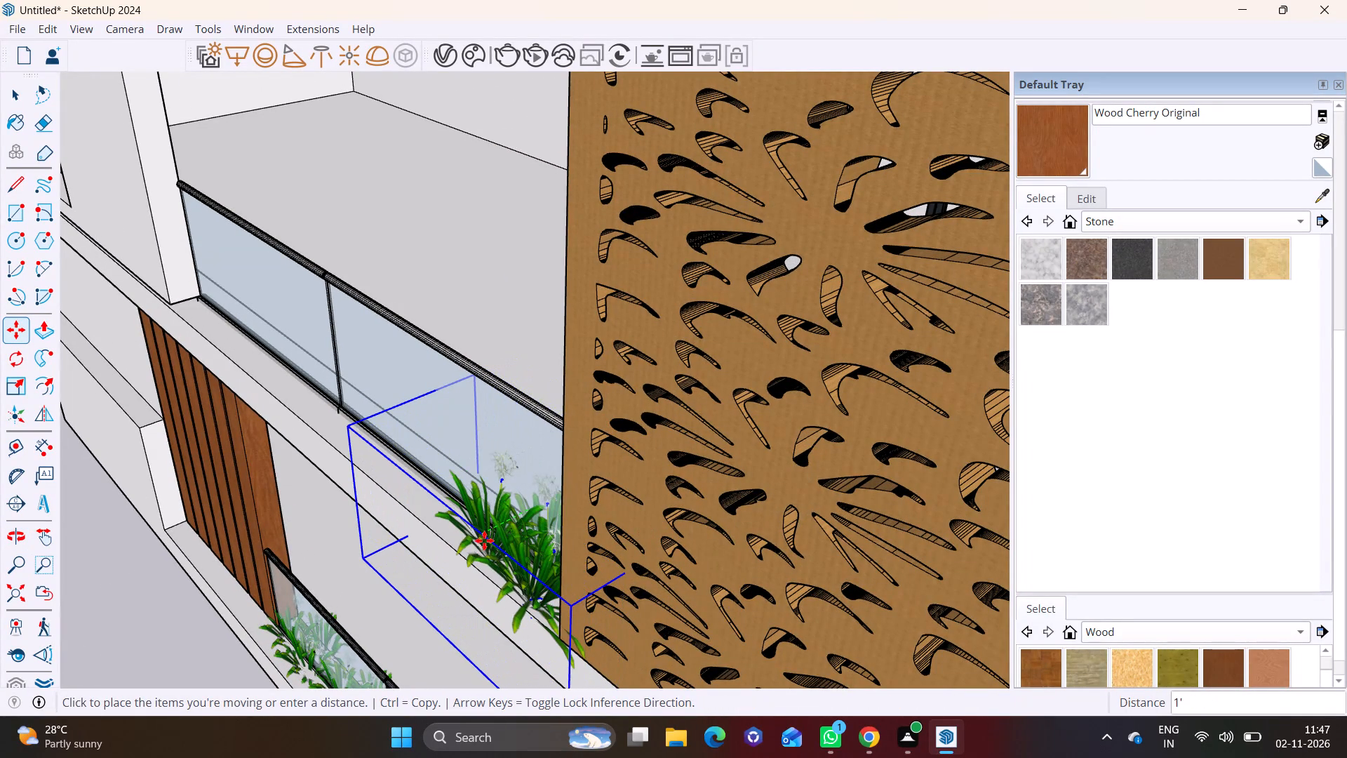
{"action": "left_click", "coordinate": [484, 540]}
{"action": "key", "text": "space"}
{"action": "left_click", "coordinate": [109, 568]}
Copy the first-floor balcony plant about 3' along the glass railing, away from the perforated wooden screen.
{"action": "middle_click_drag", "start_coordinate": [294, 577], "coordinate": [690, 491]}
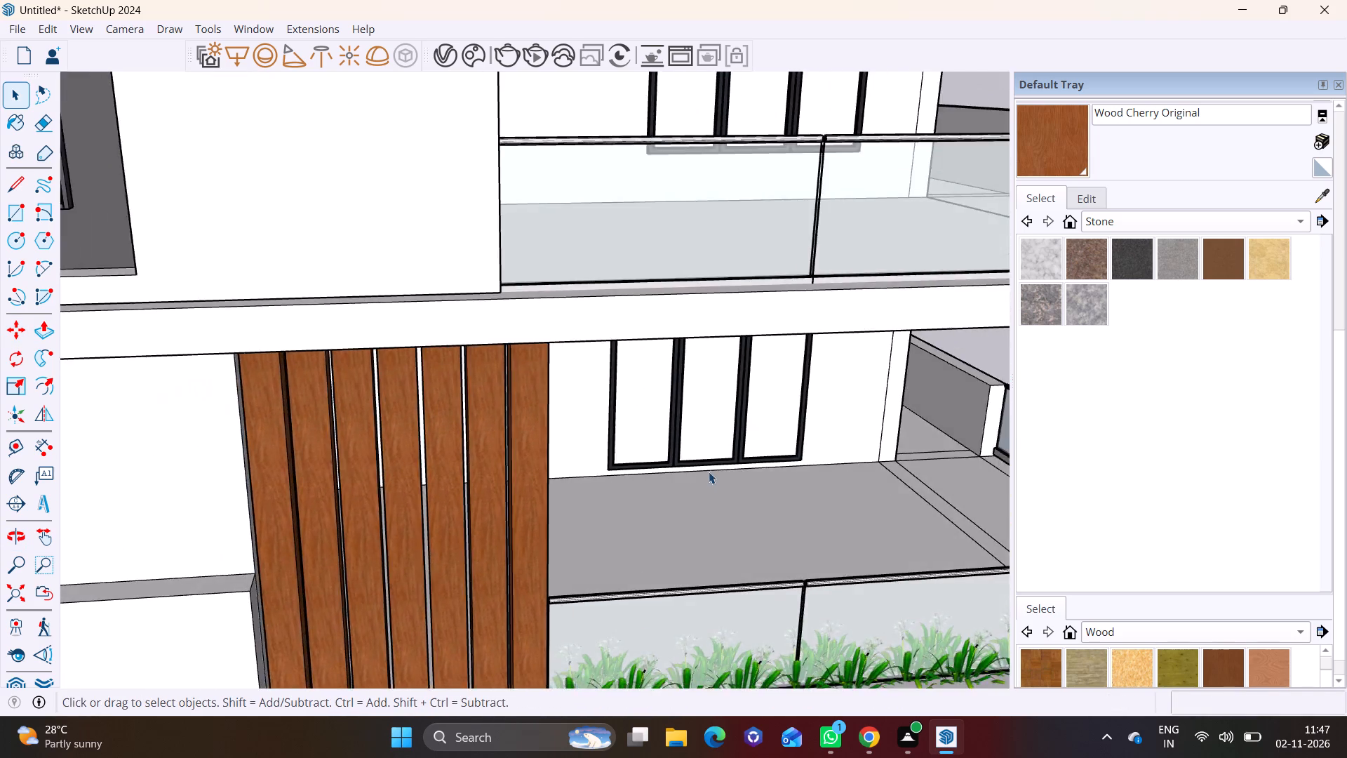
{"action": "scroll", "coordinate": [710, 470], "scroll_direction": "down", "scroll_amount": 7}
{"action": "middle_click_drag", "start_coordinate": [733, 456], "coordinate": [580, 573], "text": "shift"}
{"action": "scroll", "coordinate": [670, 559], "scroll_direction": "up", "scroll_amount": 7}
{"action": "middle_click_drag", "start_coordinate": [651, 559], "coordinate": [661, 477]}
{"action": "scroll", "coordinate": [642, 557], "scroll_direction": "up", "scroll_amount": 1}
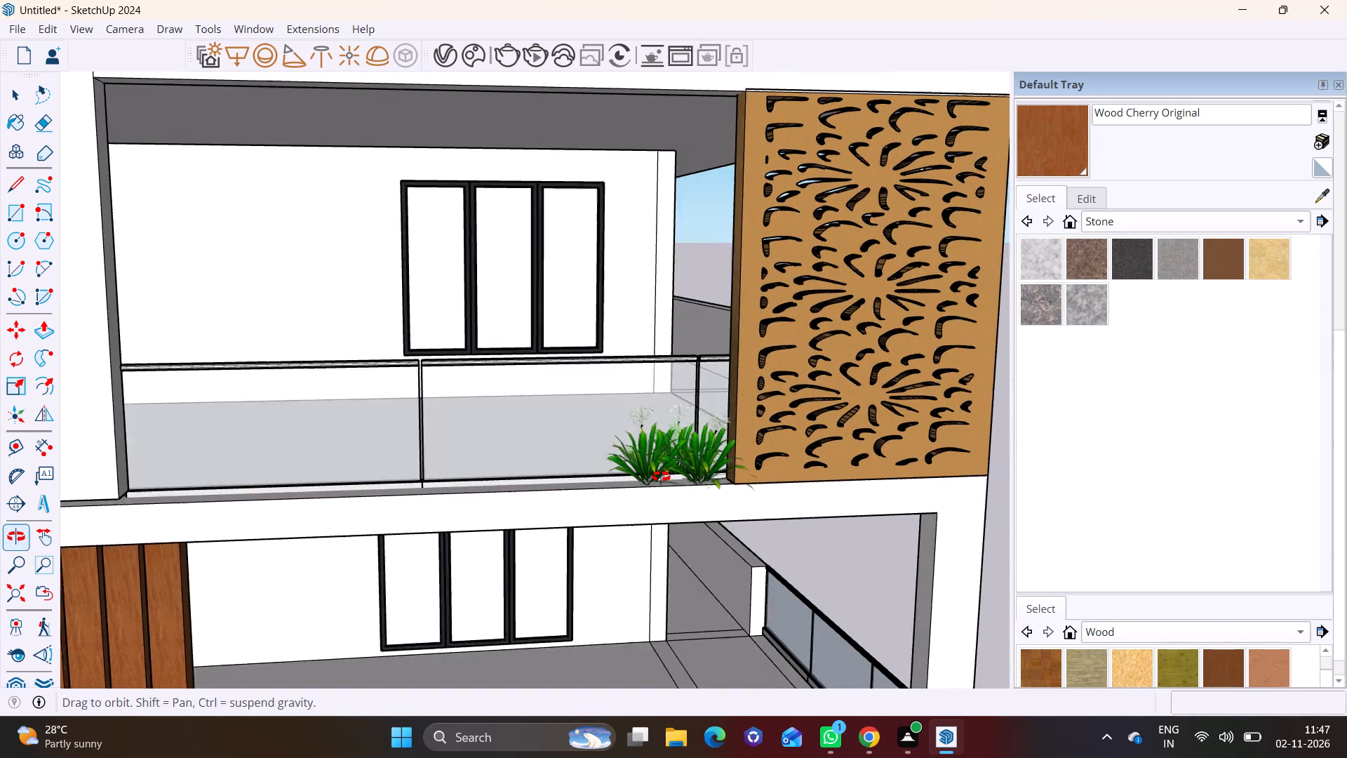
{"action": "middle_click_drag", "start_coordinate": [661, 477], "coordinate": [662, 475]}
{"action": "left_click", "coordinate": [683, 436]}
{"action": "middle_click_drag", "start_coordinate": [685, 448], "coordinate": [639, 471]}
{"action": "key", "text": "m"}
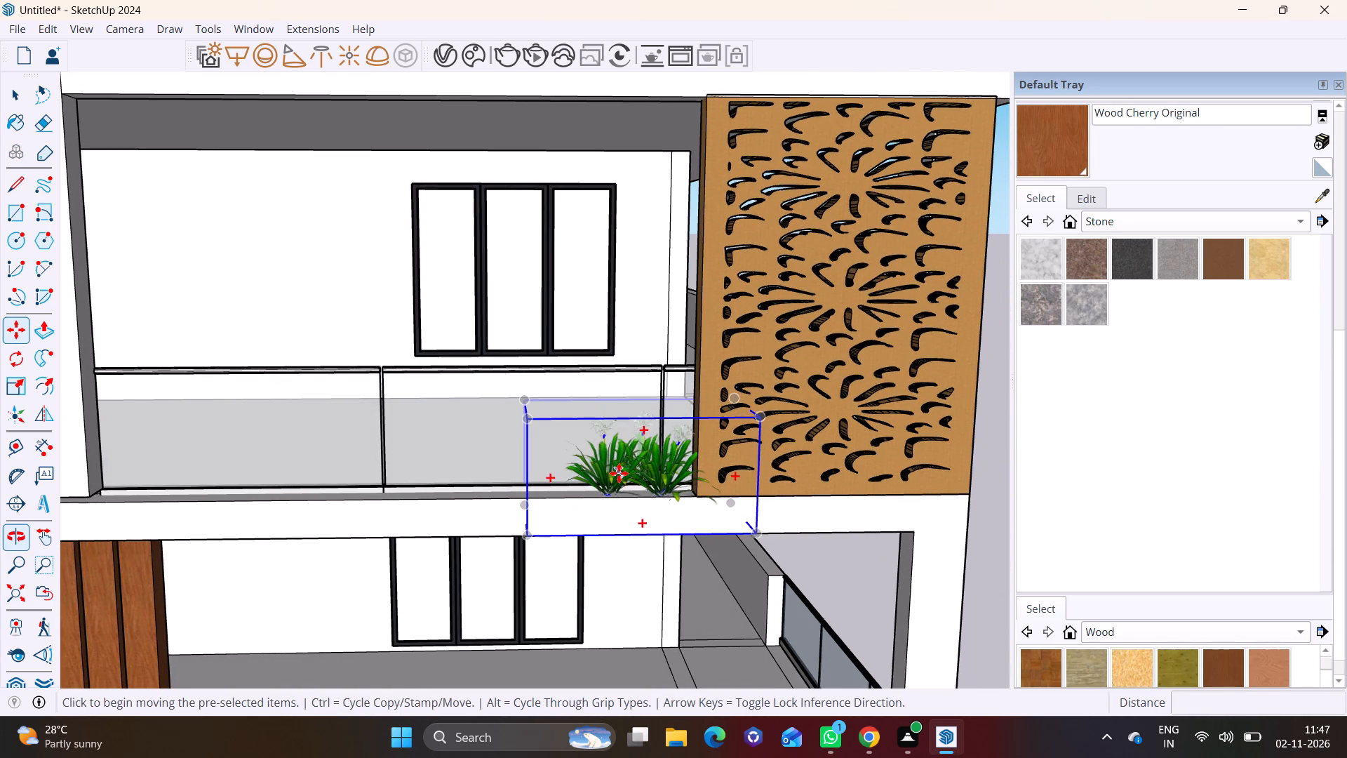
{"action": "left_click", "coordinate": [619, 473]}
{"action": "left_click", "coordinate": [498, 479]}
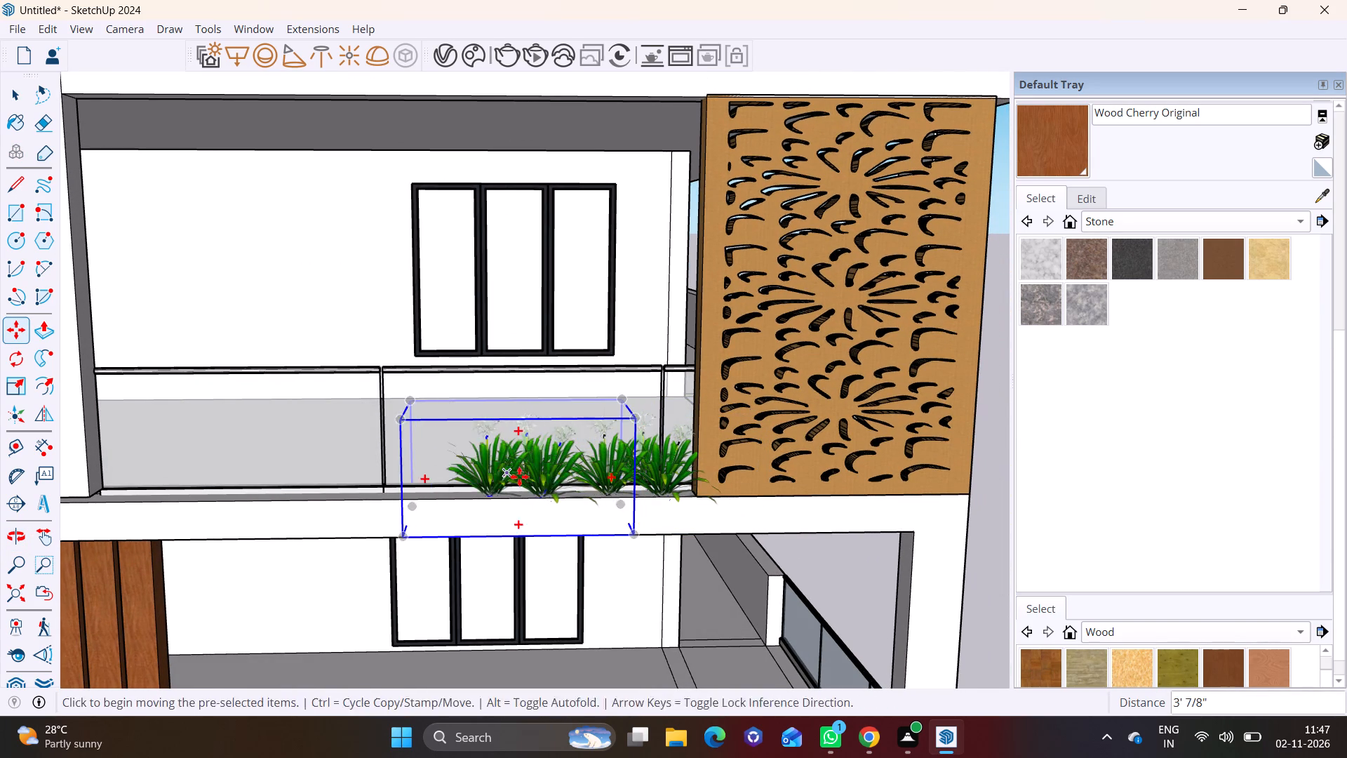
Continue copying the plant side by side along the remaining first-floor railing up to the white side wall.
{"action": "middle_click_drag", "start_coordinate": [525, 477], "coordinate": [829, 463], "text": "shift"}
{"action": "left_click", "coordinate": [785, 465]}
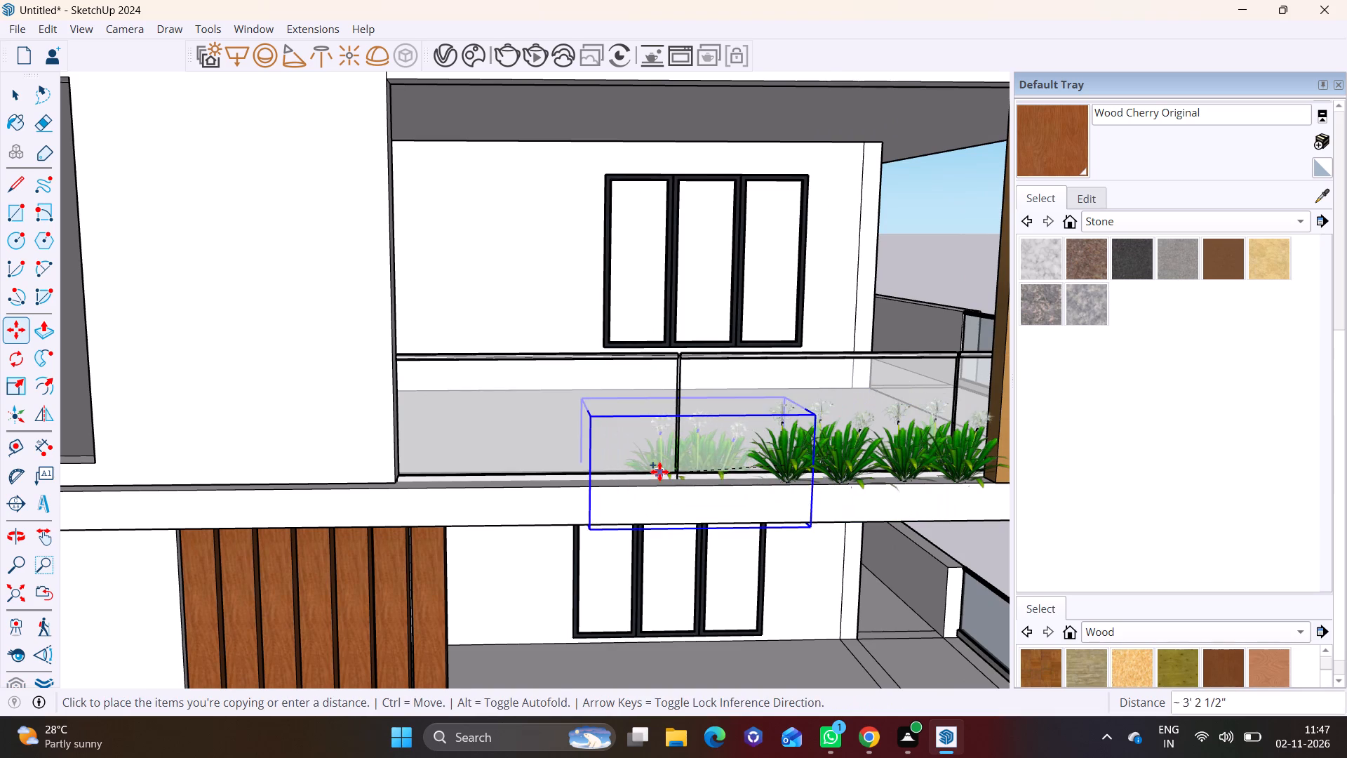
{"action": "left_click", "coordinate": [681, 471]}
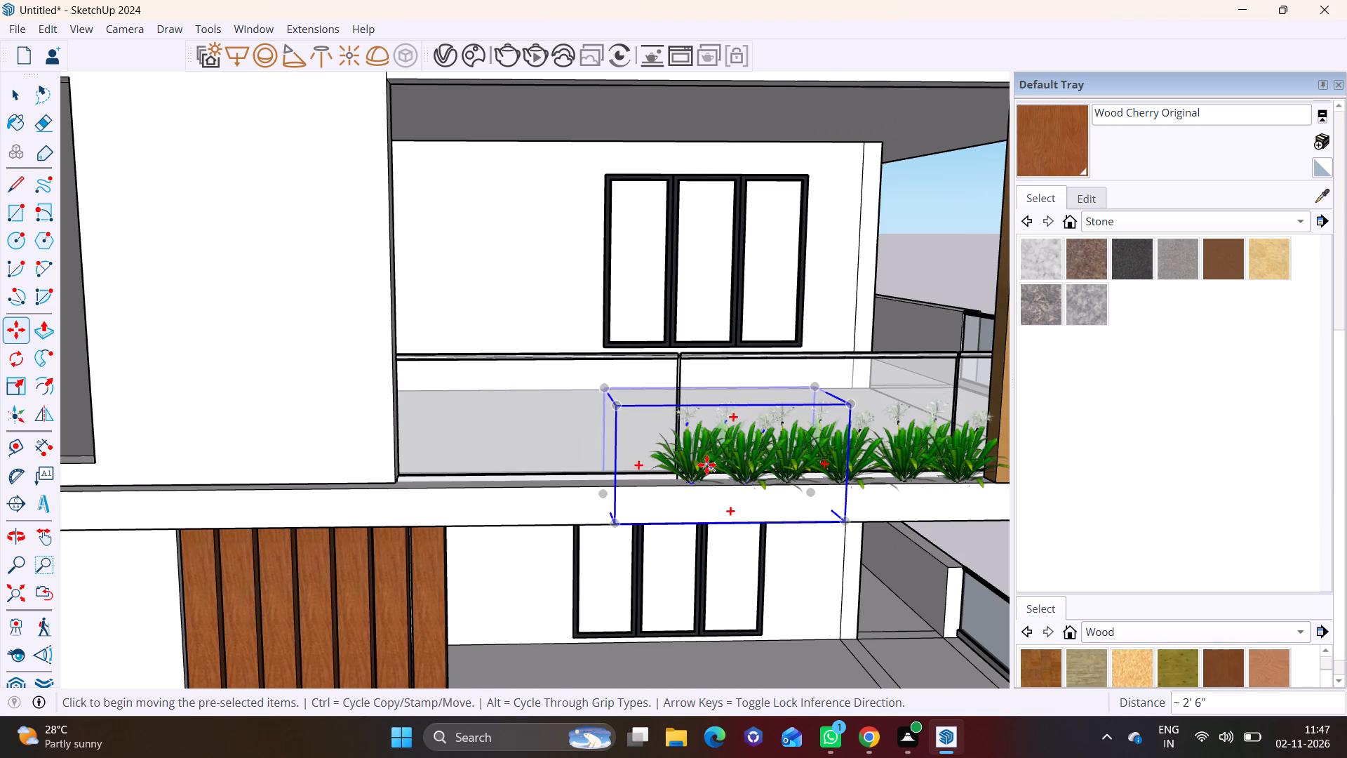
{"action": "left_click", "coordinate": [706, 465]}
{"action": "left_click", "coordinate": [596, 471]}
{"action": "left_click", "coordinate": [628, 468]}
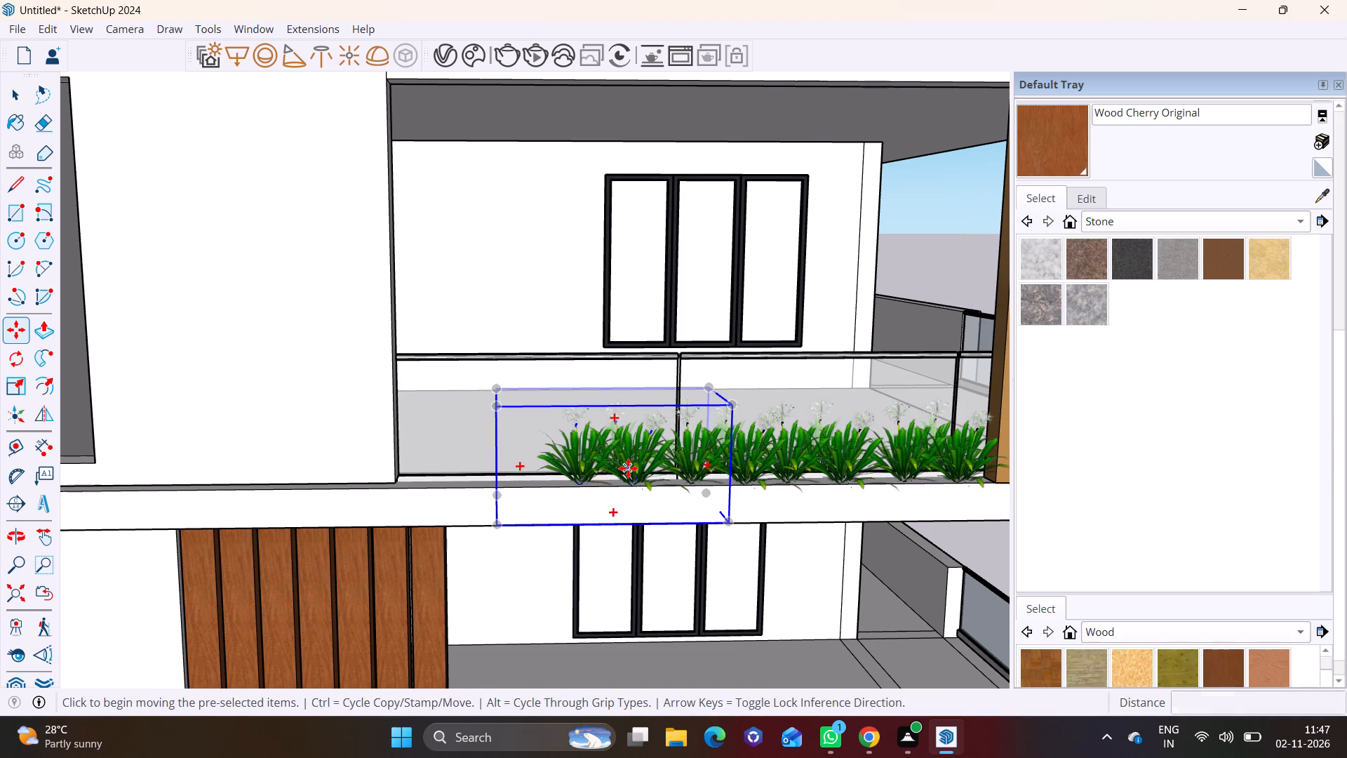
{"action": "double_click", "coordinate": [528, 478]}
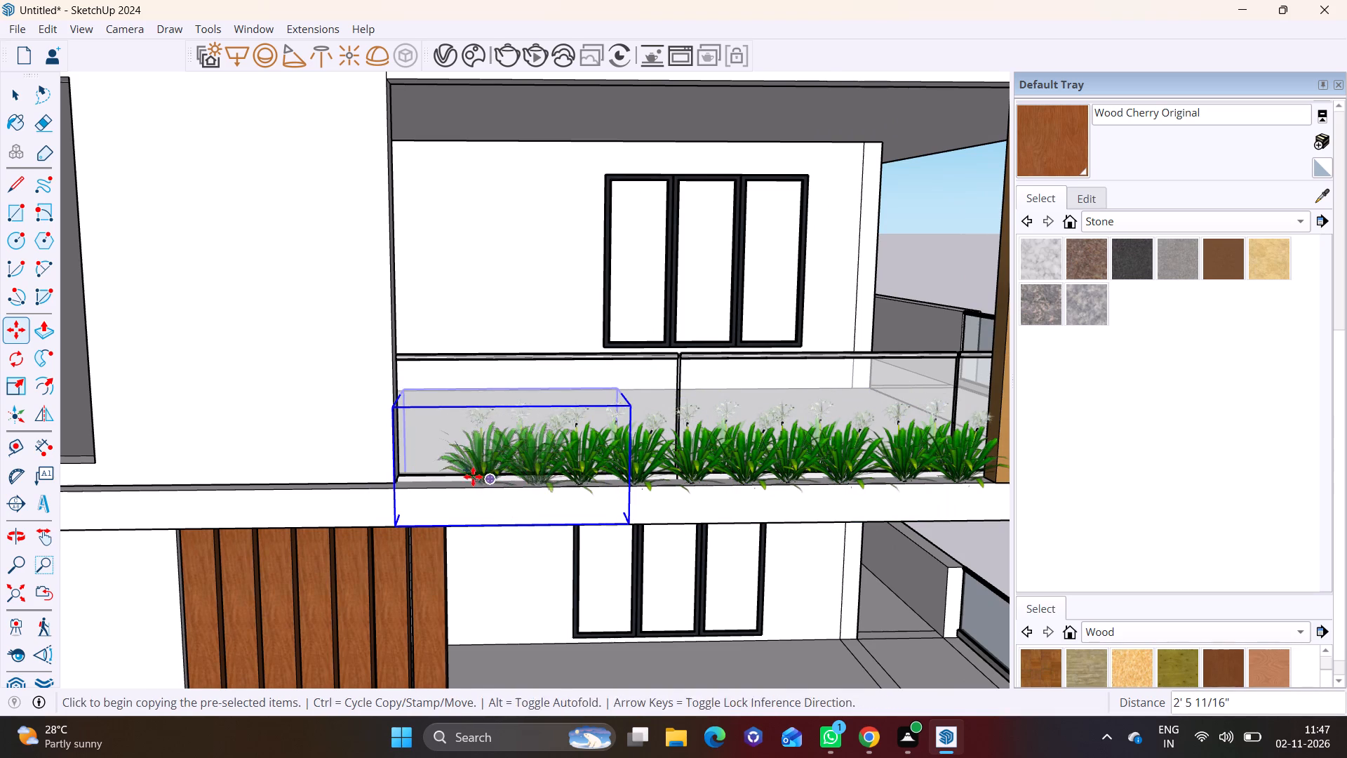
{"action": "left_click", "coordinate": [514, 460]}
{"action": "left_click", "coordinate": [459, 458]}
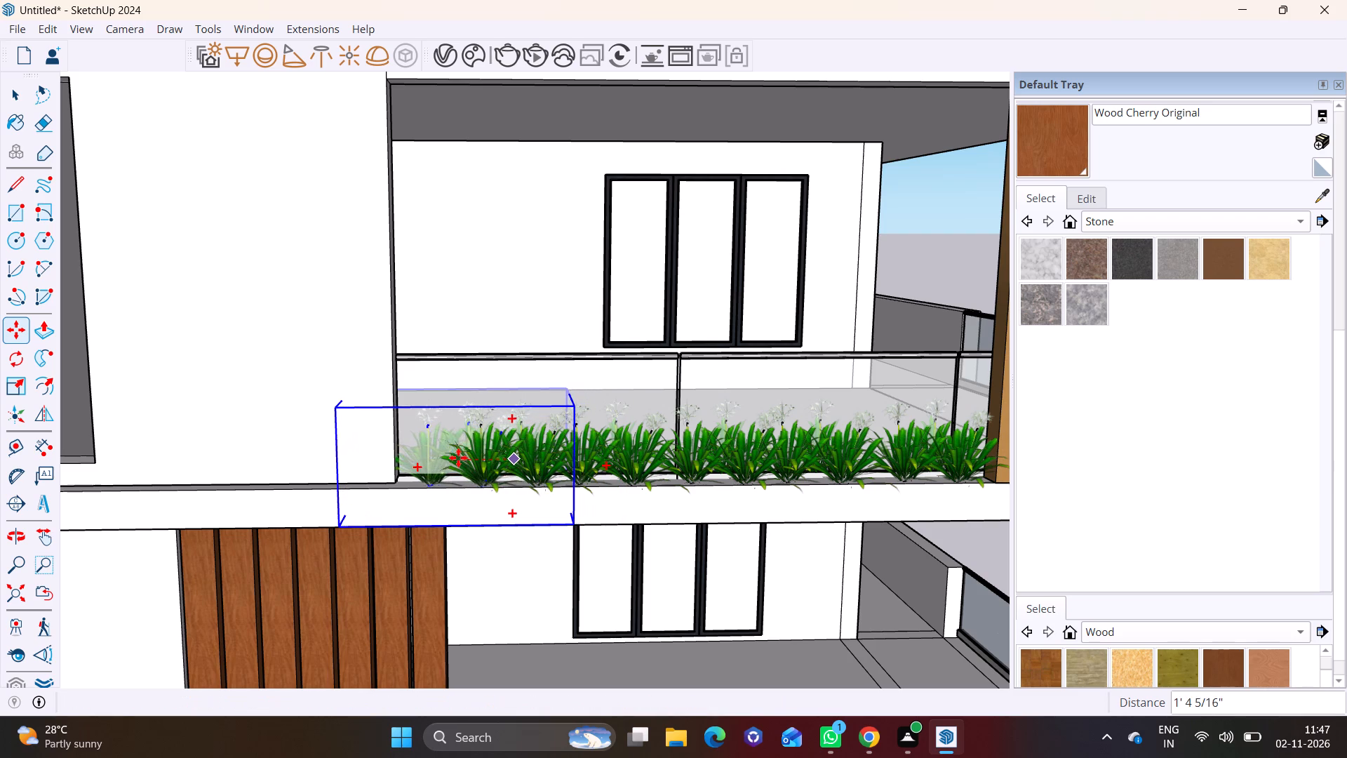
{"action": "key", "text": "space"}
{"action": "left_click", "coordinate": [483, 343]}
Copy the first-floor balcony's glass railing up to the top terrace edge beside the wood-clad wall.
{"action": "scroll", "coordinate": [547, 411], "scroll_direction": "down", "scroll_amount": 10}
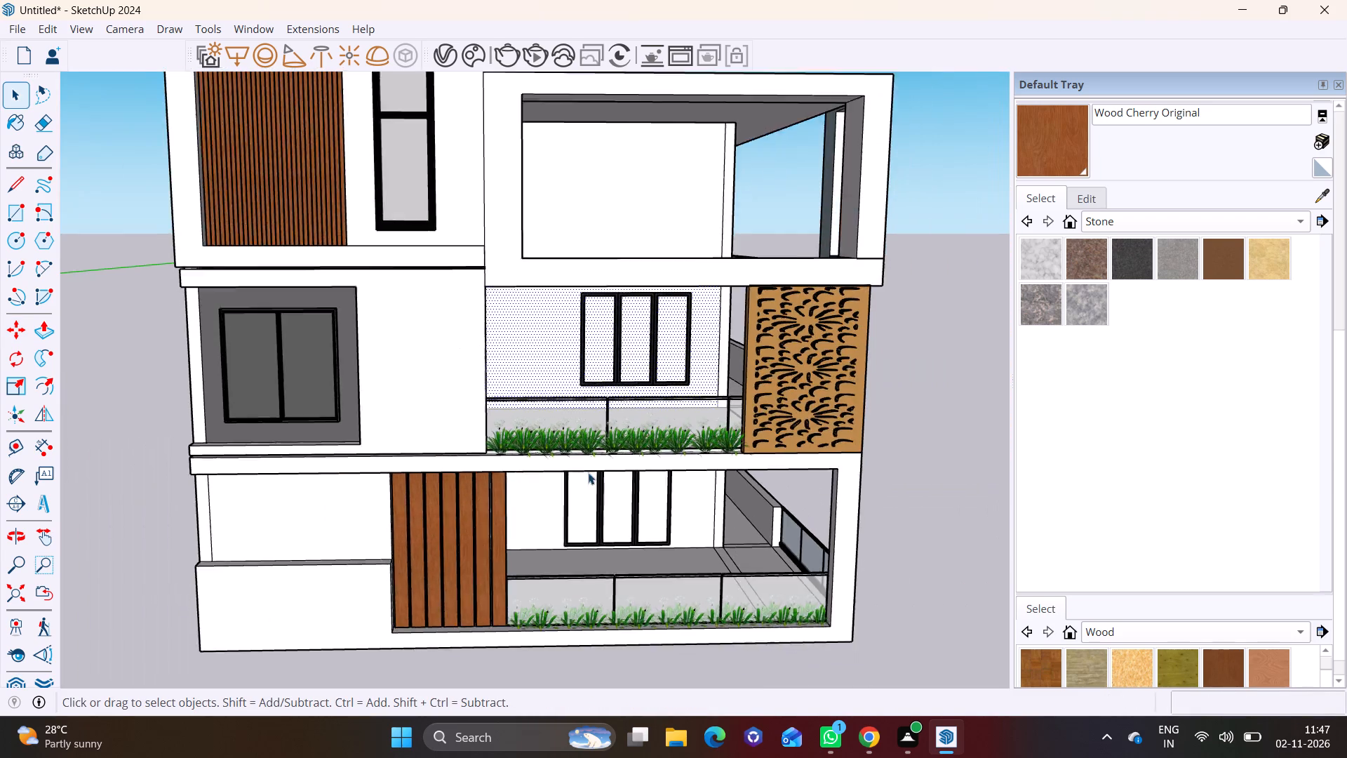
{"action": "middle_click_drag", "start_coordinate": [632, 491], "coordinate": [645, 384]}
{"action": "scroll", "coordinate": [659, 374], "scroll_direction": "down", "scroll_amount": 3}
{"action": "middle_click_drag", "start_coordinate": [861, 317], "coordinate": [737, 439], "text": "shift"}
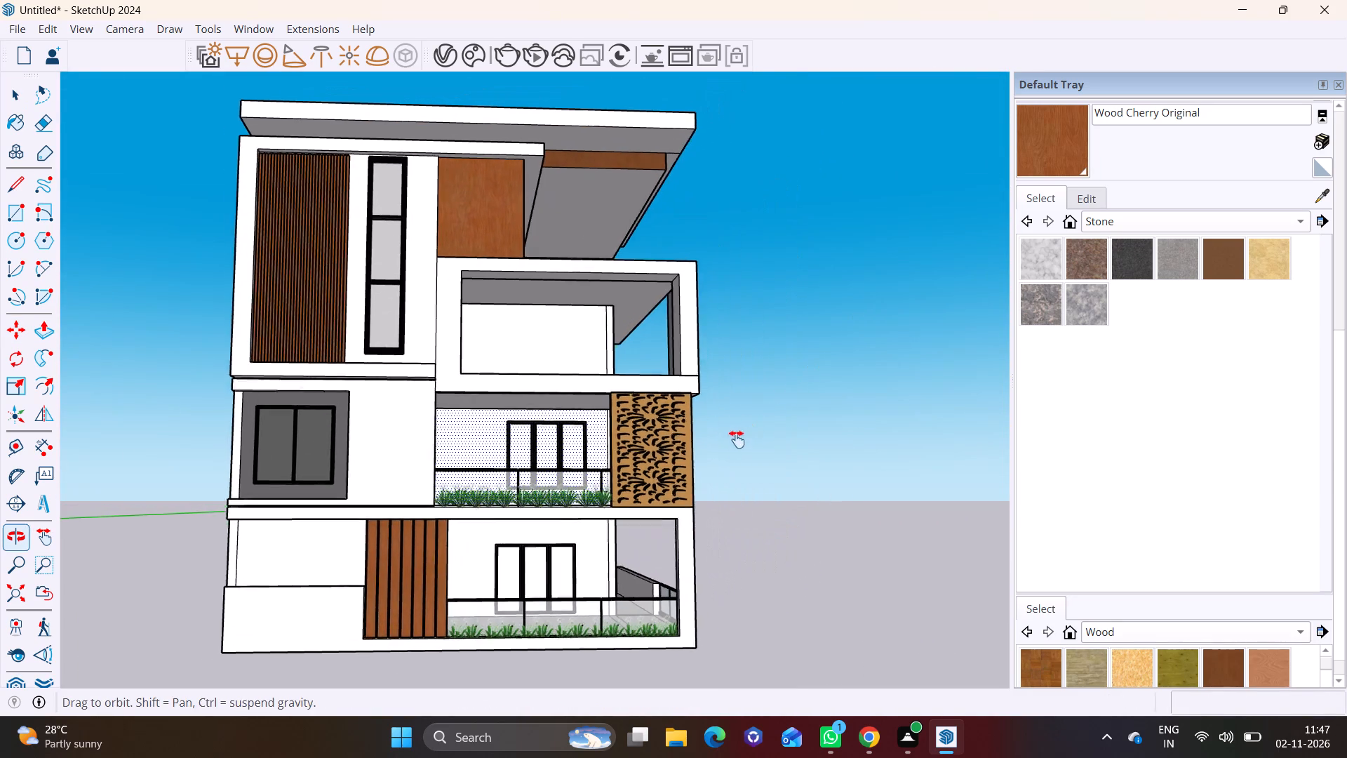
{"action": "middle_click_drag", "start_coordinate": [737, 439], "coordinate": [733, 442], "text": "shift"}
{"action": "middle_click_drag", "start_coordinate": [616, 429], "coordinate": [513, 512]}
{"action": "scroll", "coordinate": [463, 272], "scroll_direction": "up", "scroll_amount": 2}
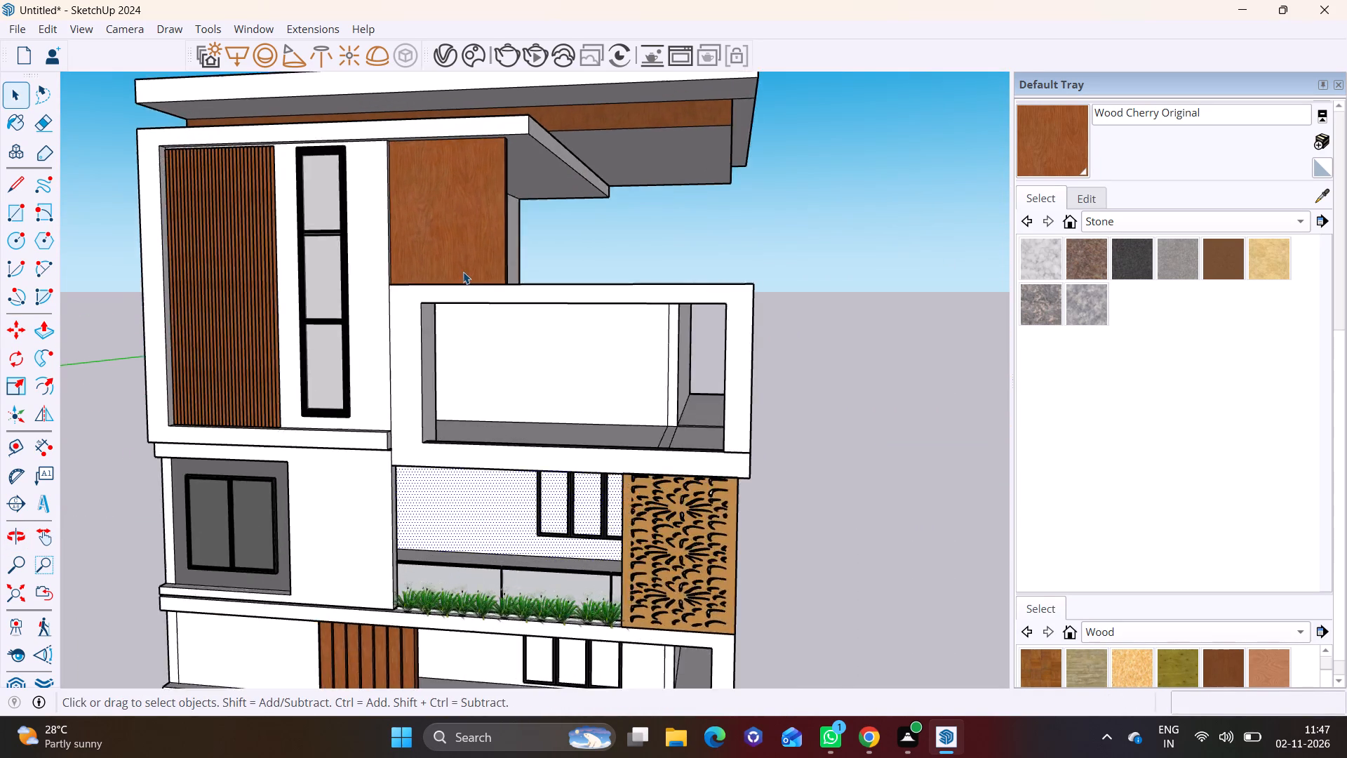
{"action": "scroll", "coordinate": [463, 272], "scroll_direction": "up", "scroll_amount": 4}
{"action": "middle_click_drag", "start_coordinate": [517, 295], "coordinate": [374, 336], "text": "shift"}
{"action": "scroll", "coordinate": [468, 388], "scroll_direction": "down", "scroll_amount": 2}
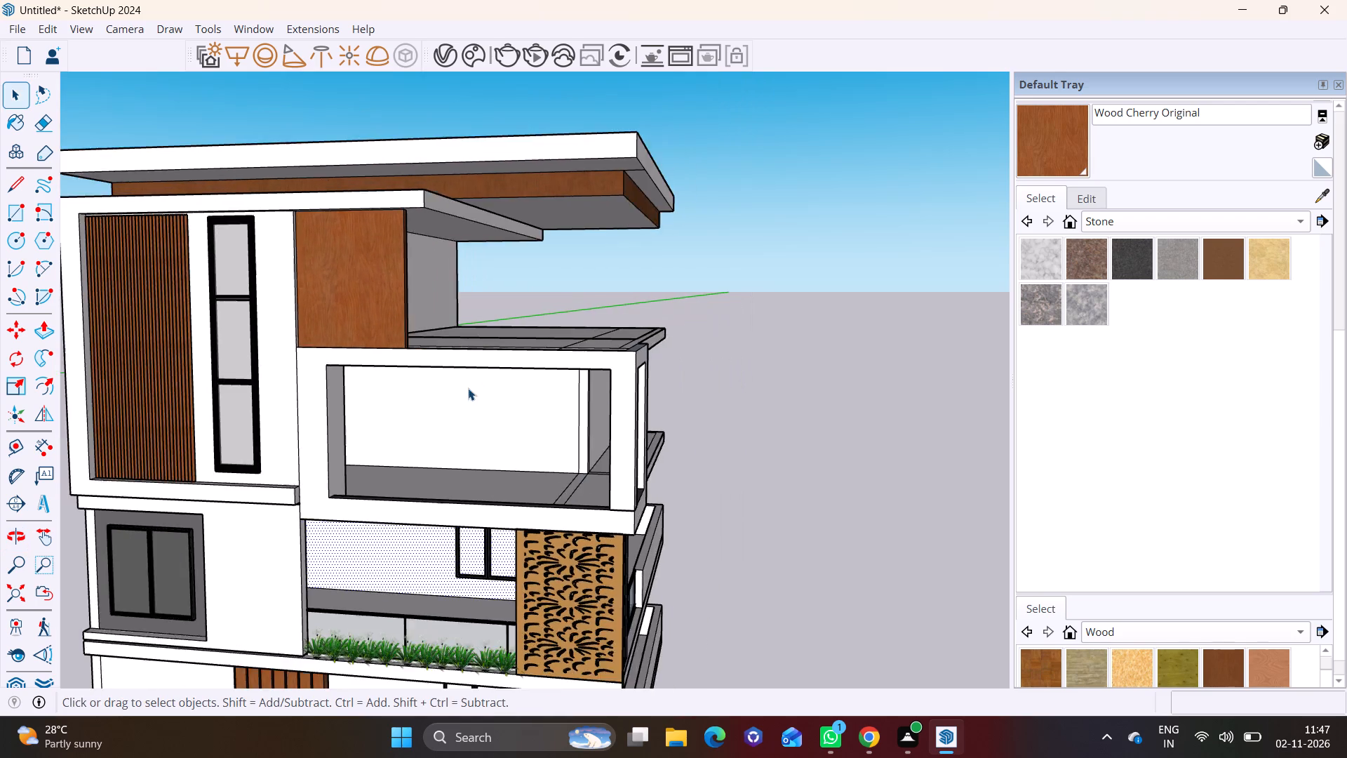
{"action": "scroll", "coordinate": [468, 388], "scroll_direction": "down", "scroll_amount": 4}
{"action": "left_click", "coordinate": [456, 575]}
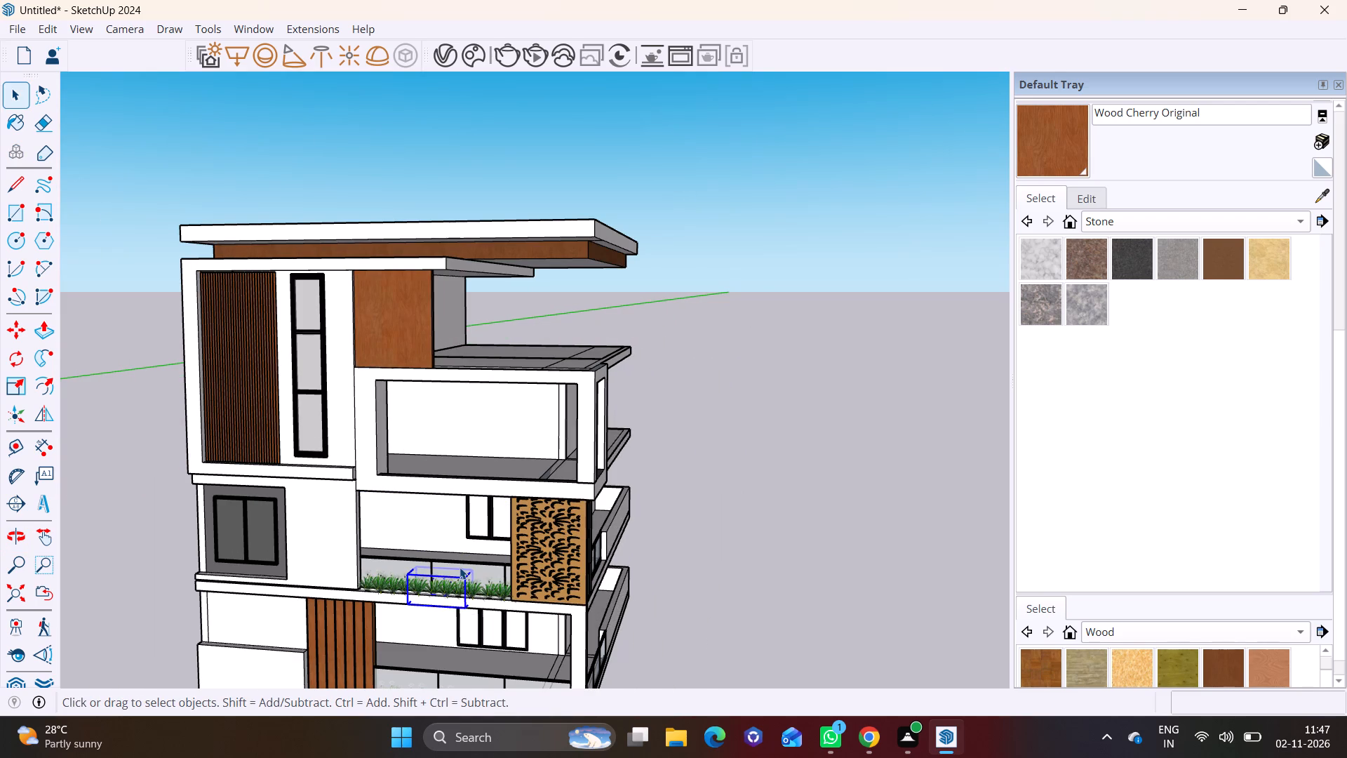
{"action": "left_click", "coordinate": [460, 567]}
{"action": "type", "text": ",m"}
{"action": "left_click", "coordinate": [494, 568]}
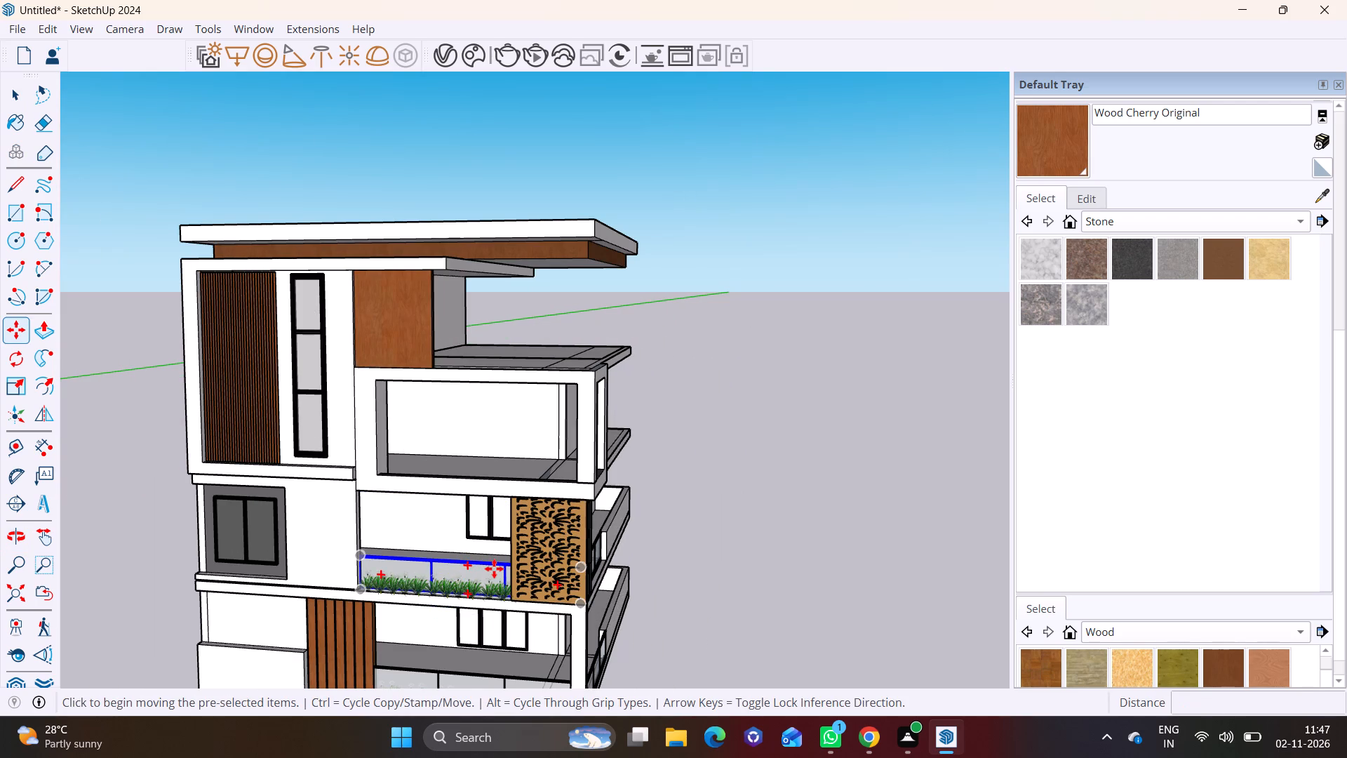
{"action": "middle_click_drag", "start_coordinate": [525, 347], "coordinate": [474, 456], "text": "shift"}
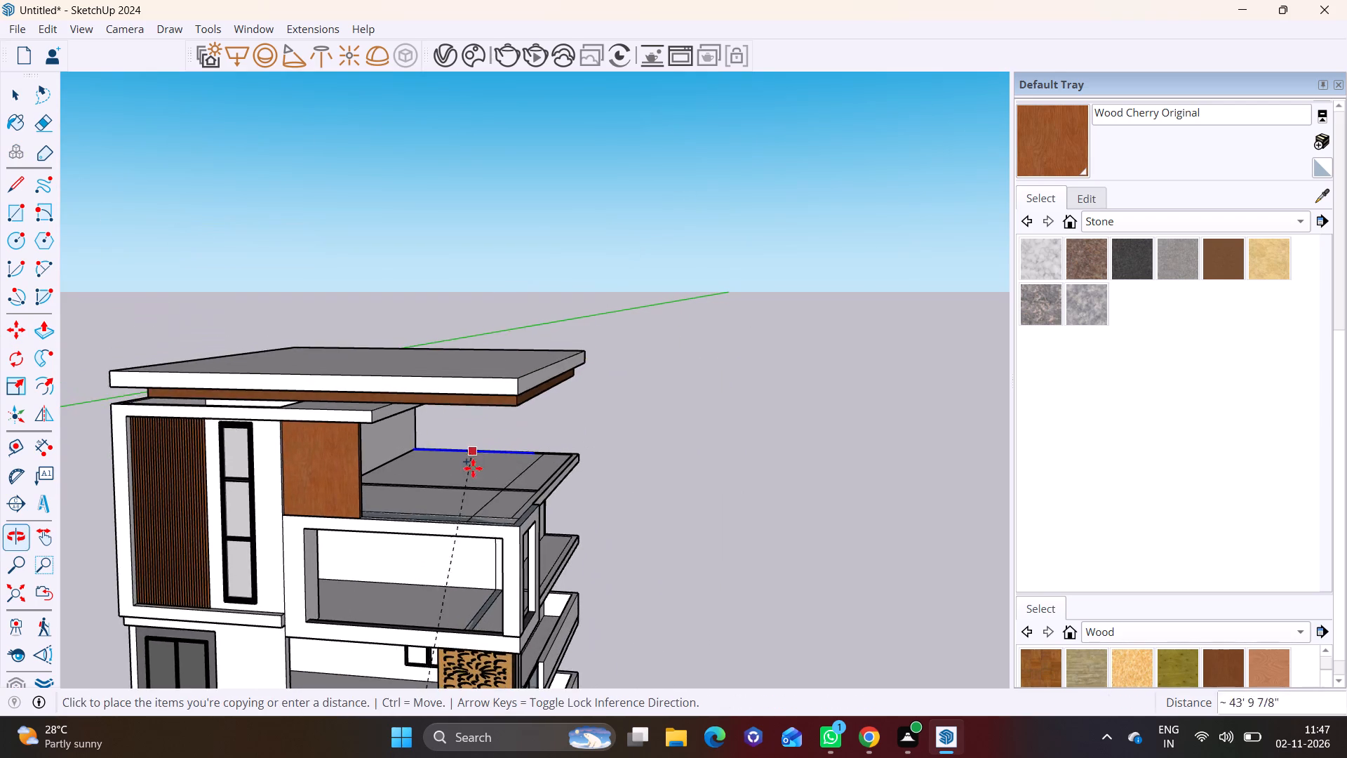
{"action": "scroll", "coordinate": [495, 484], "scroll_direction": "up", "scroll_amount": 3}
{"action": "middle_click_drag", "start_coordinate": [462, 482], "coordinate": [467, 463]}
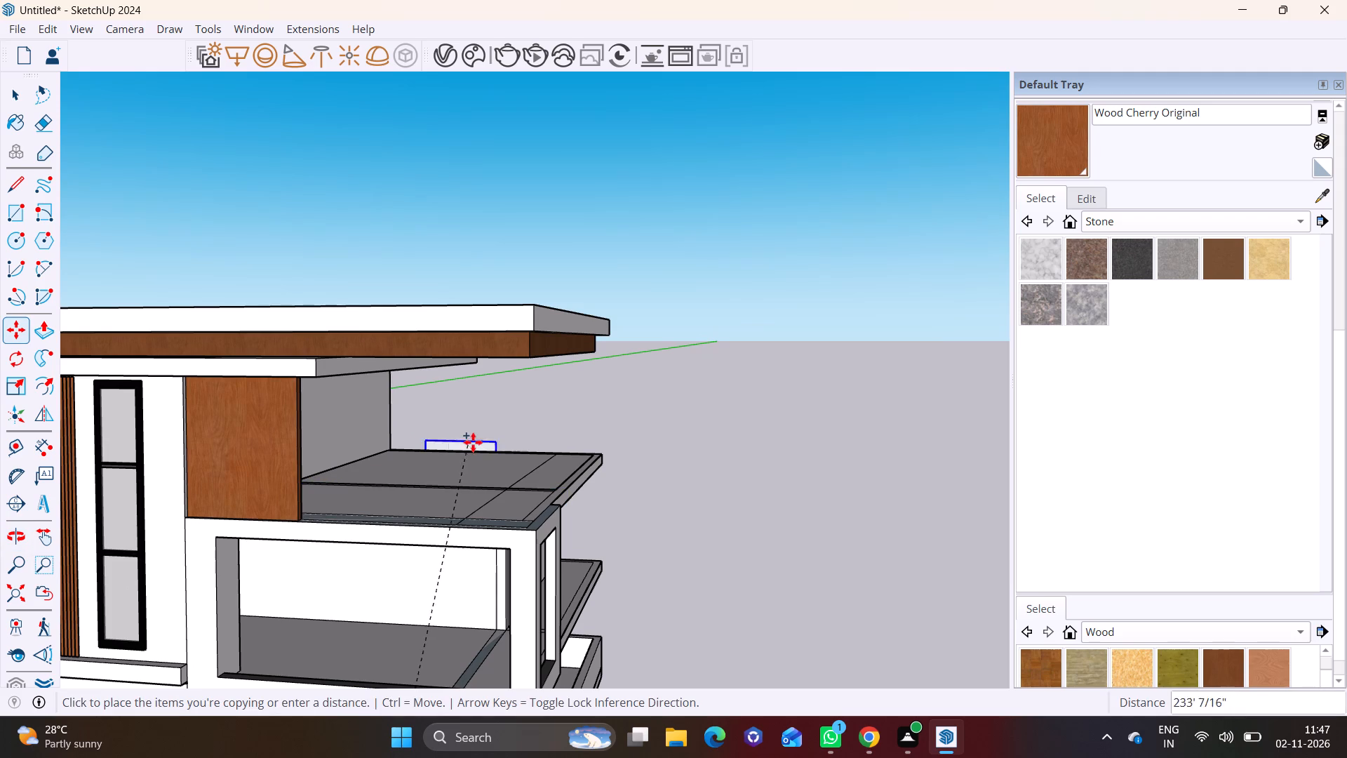
{"action": "left_click", "coordinate": [354, 525]}
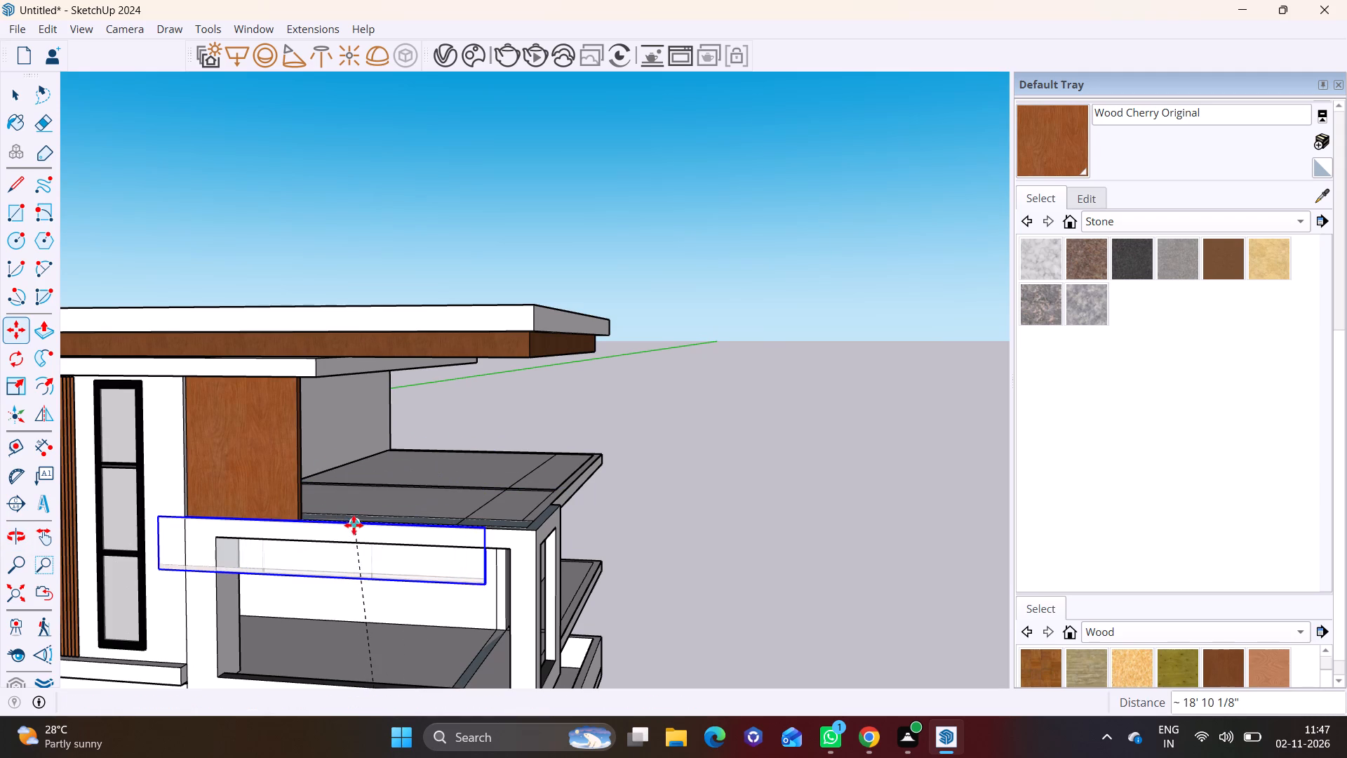
Move the terrace railing by its bottom corner so its end meets the base of the wood-clad wall at the slab edge.
{"action": "left_click", "coordinate": [163, 567]}
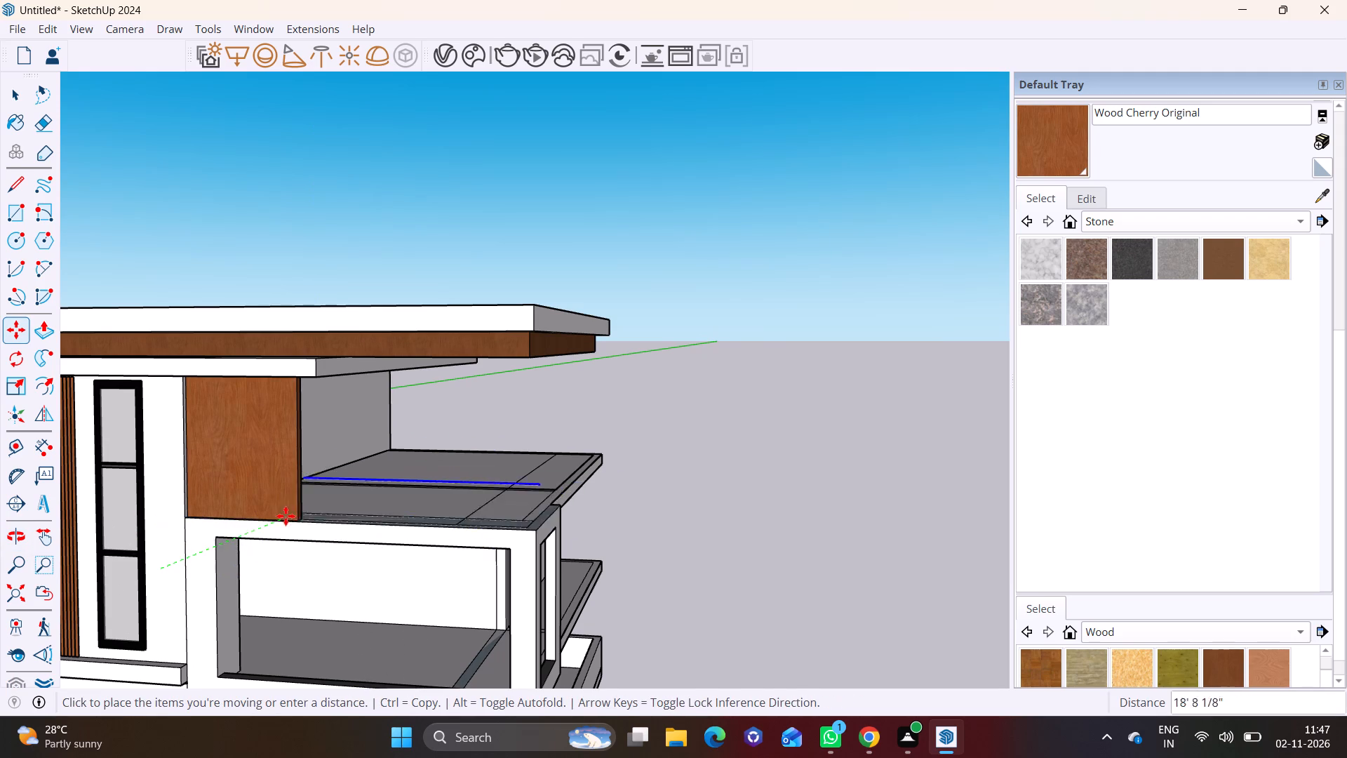
{"action": "left_click", "coordinate": [303, 516]}
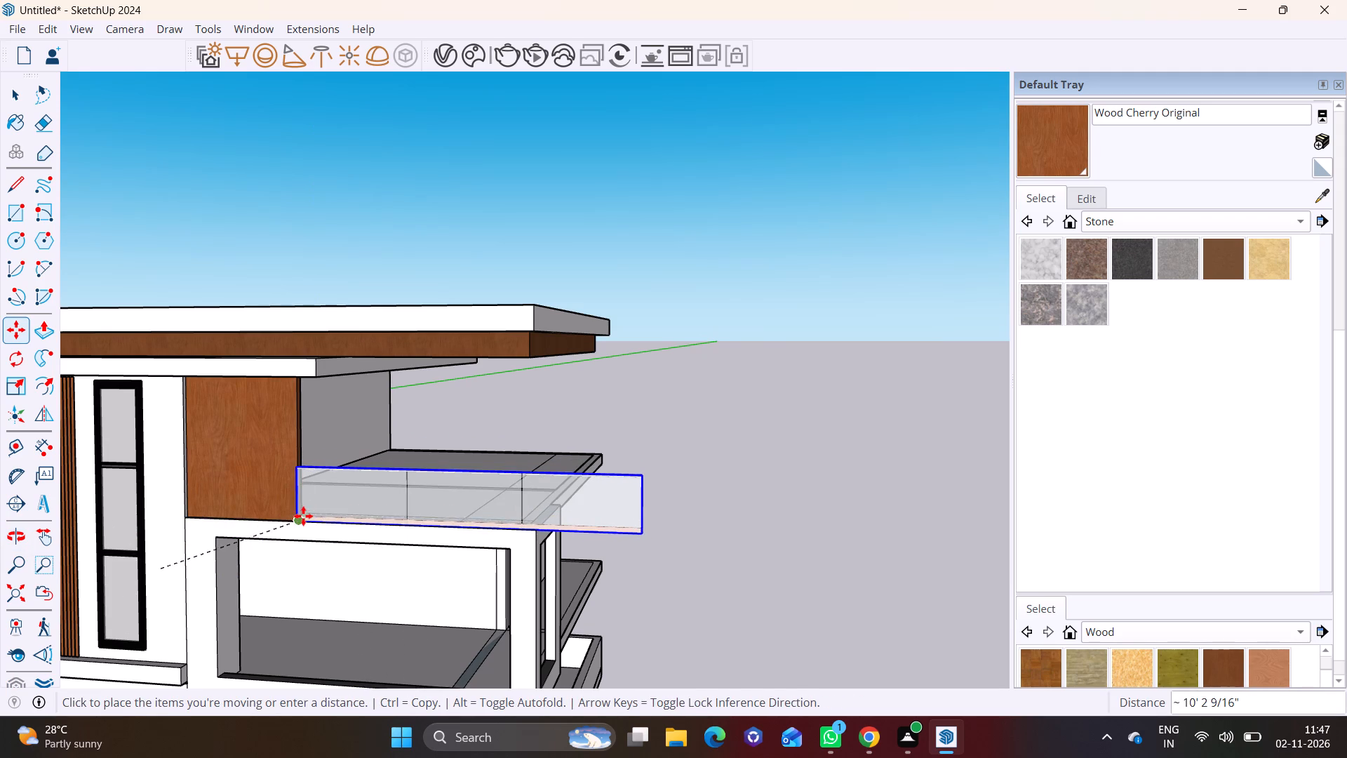
{"action": "scroll", "coordinate": [338, 521], "scroll_direction": "up", "scroll_amount": 12}
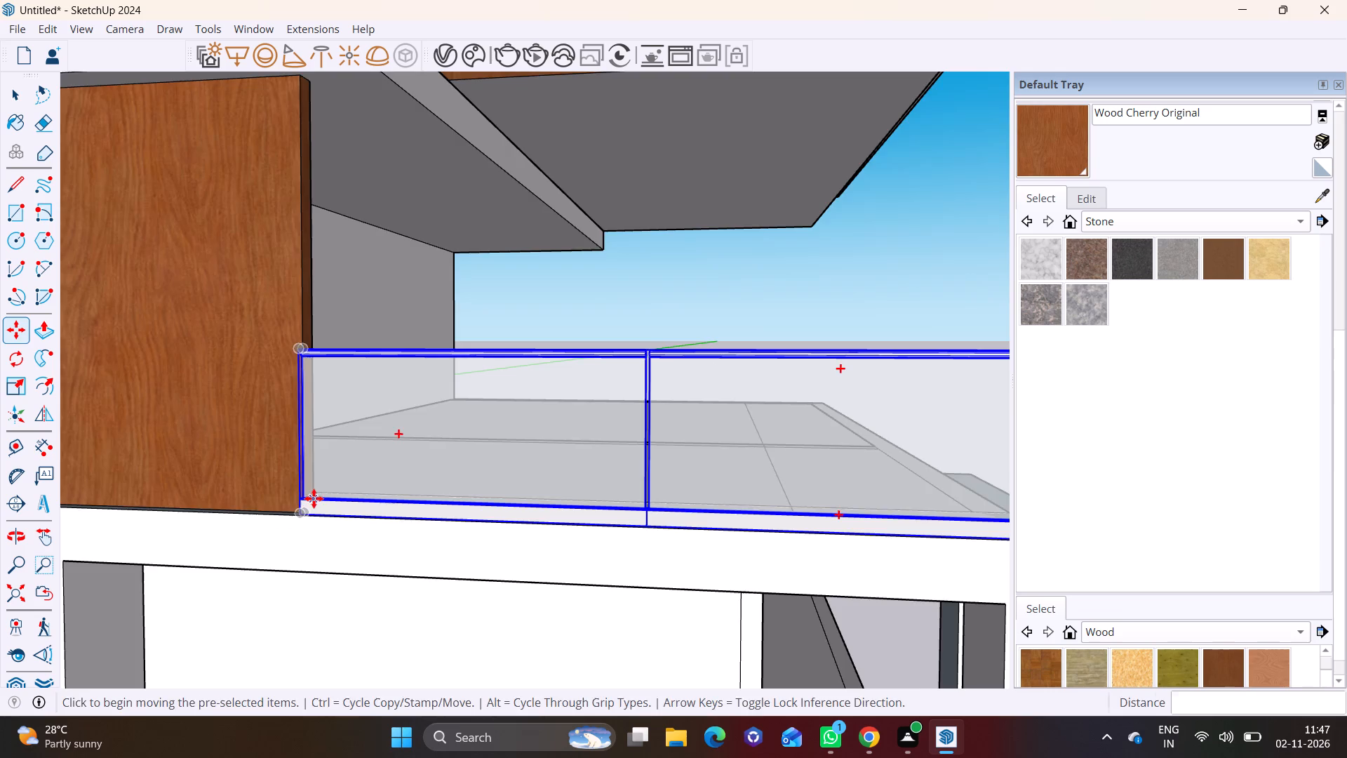
{"action": "middle_click_drag", "start_coordinate": [314, 498], "coordinate": [215, 559]}
{"action": "scroll", "coordinate": [319, 564], "scroll_direction": "up", "scroll_amount": 7}
{"action": "left_click", "coordinate": [227, 510]}
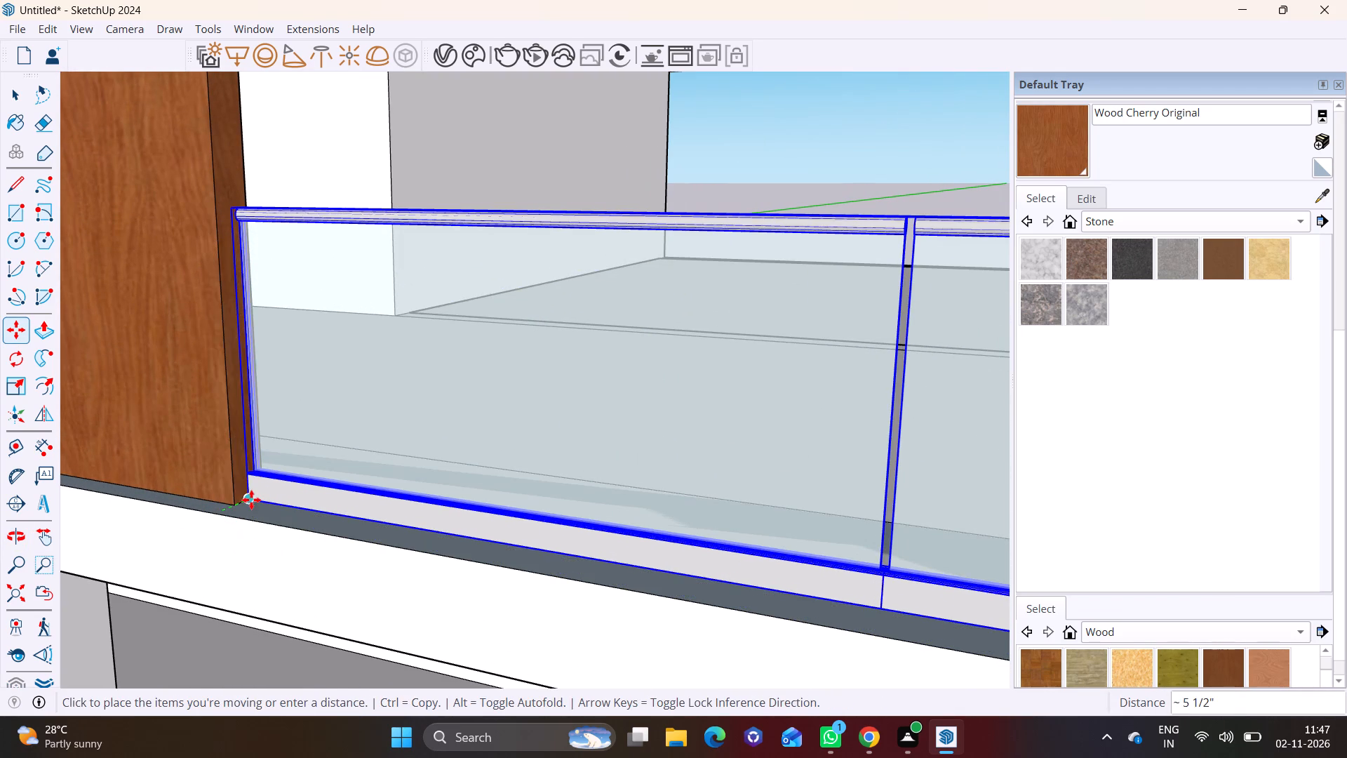
{"action": "left_click", "coordinate": [241, 500]}
{"action": "key", "text": "space"}
Scale the terrace railing's length to about 0.71 so it ends at the slab's outer corner.
{"action": "scroll", "coordinate": [133, 486], "scroll_direction": "down", "scroll_amount": 12}
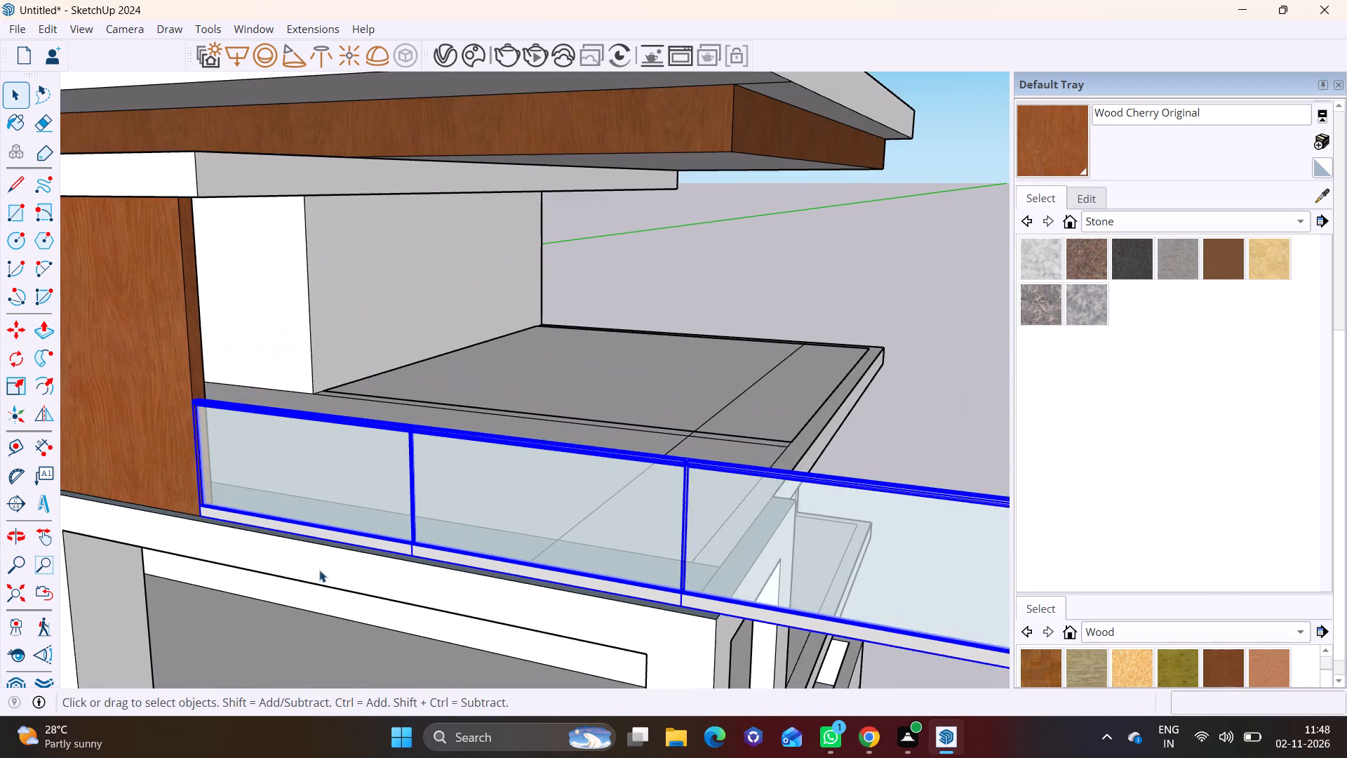
{"action": "scroll", "coordinate": [319, 570], "scroll_direction": "down", "scroll_amount": 2}
{"action": "middle_click_drag", "start_coordinate": [521, 556], "coordinate": [496, 444], "text": "shift"}
{"action": "key", "text": "space"}
{"action": "left_click", "coordinate": [561, 425]}
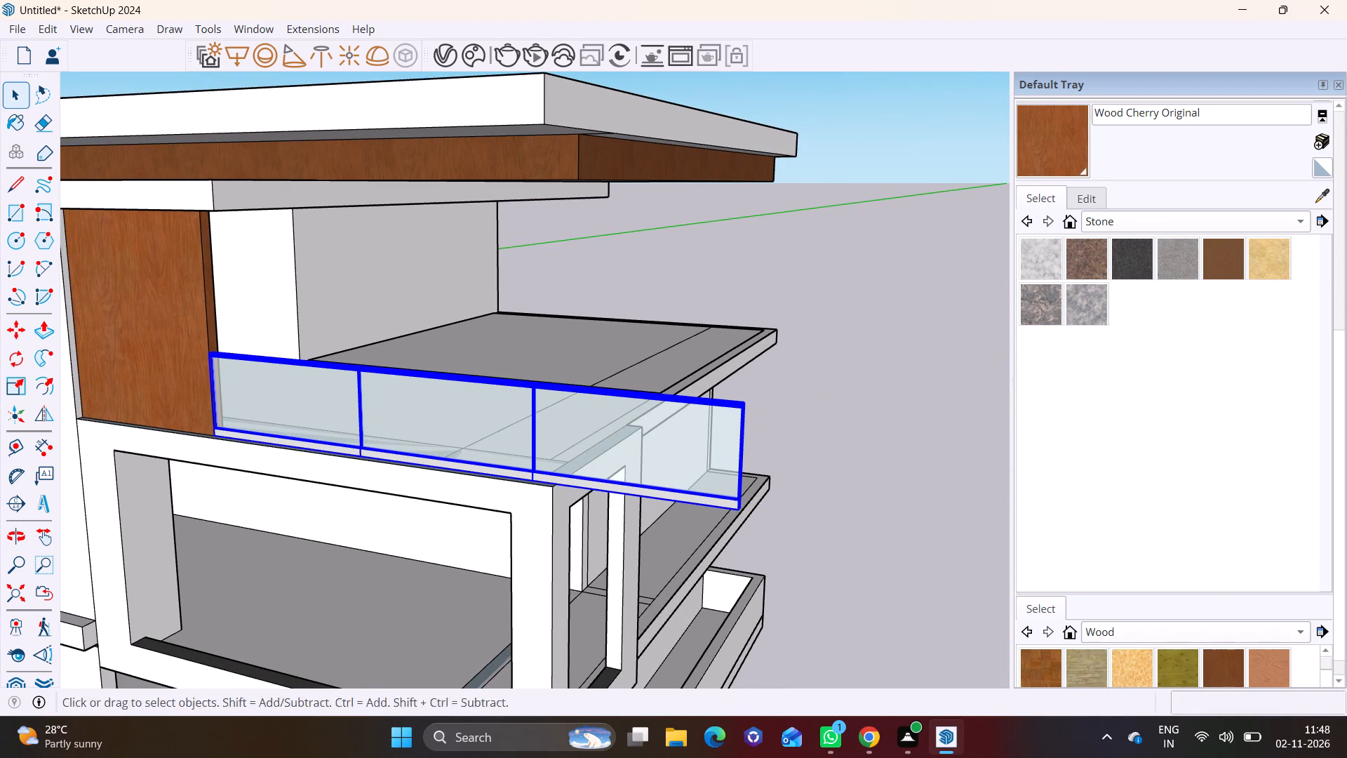
{"action": "left_click", "coordinate": [18, 391]}
{"action": "middle_click_drag", "start_coordinate": [564, 466], "coordinate": [417, 472]}
{"action": "scroll", "coordinate": [480, 479], "scroll_direction": "up", "scroll_amount": 4}
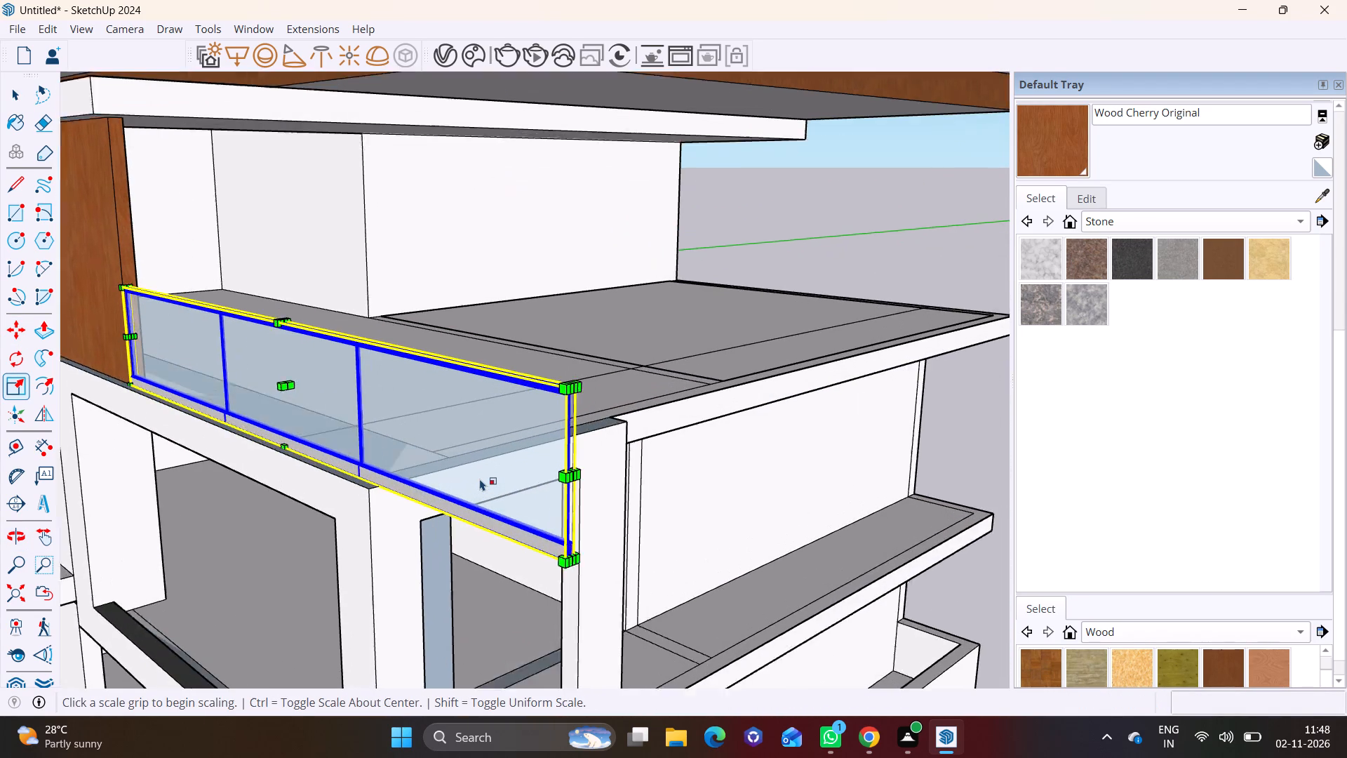
{"action": "scroll", "coordinate": [480, 479], "scroll_direction": "up", "scroll_amount": 2}
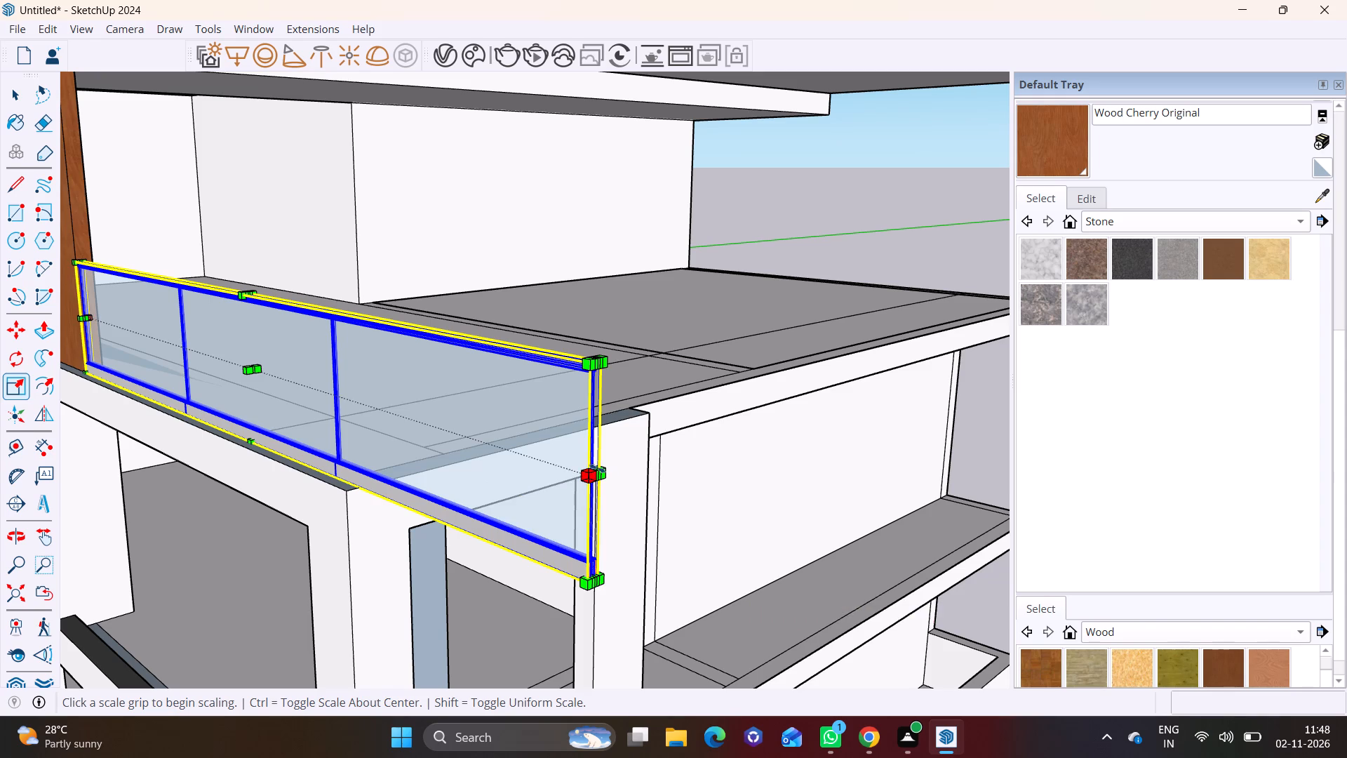
{"action": "left_click", "coordinate": [597, 468]}
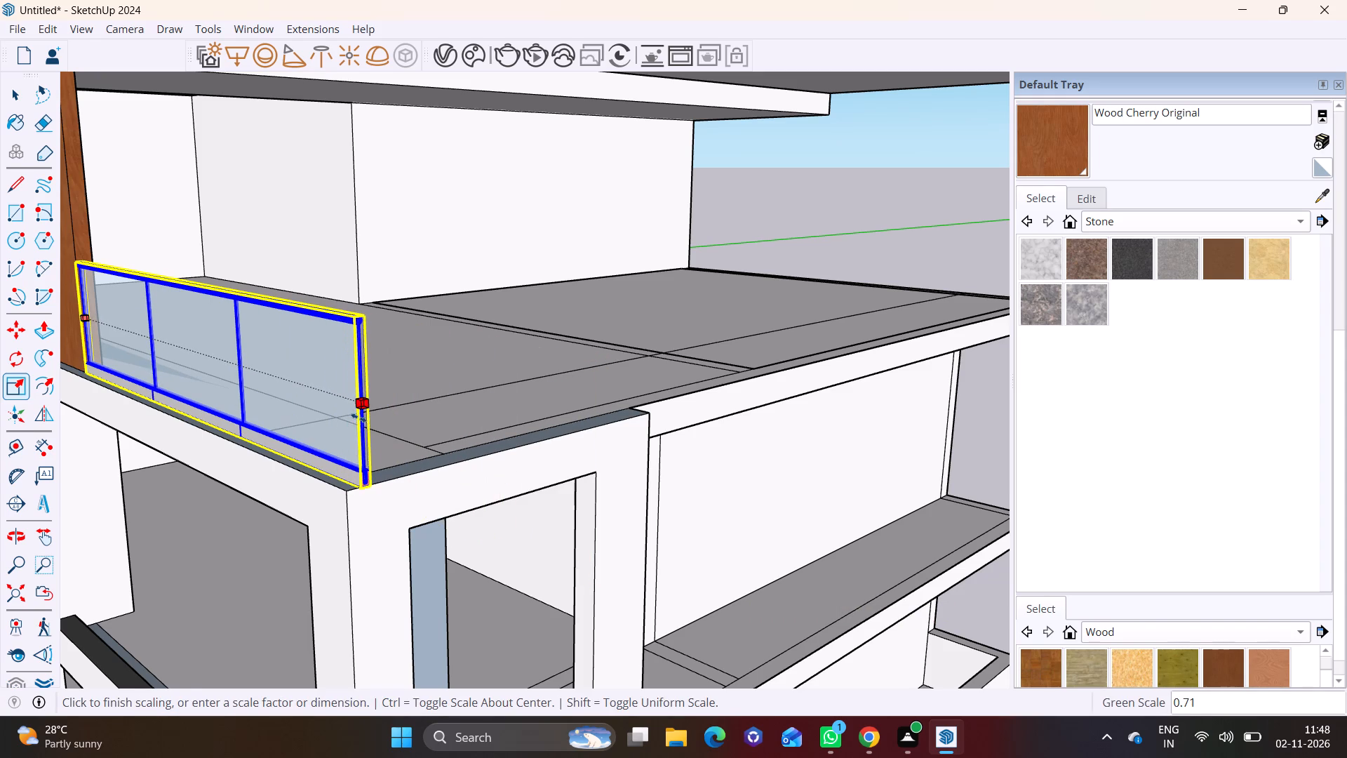
{"action": "left_click", "coordinate": [354, 415]}
{"action": "key", "text": "space"}
Copy the terrace railing down into the framed second-floor balcony opening, aligned to its inner bottom corner.
{"action": "scroll", "coordinate": [243, 468], "scroll_direction": "down", "scroll_amount": 8}
{"action": "middle_click_drag", "start_coordinate": [264, 493], "coordinate": [361, 424], "text": "shift"}
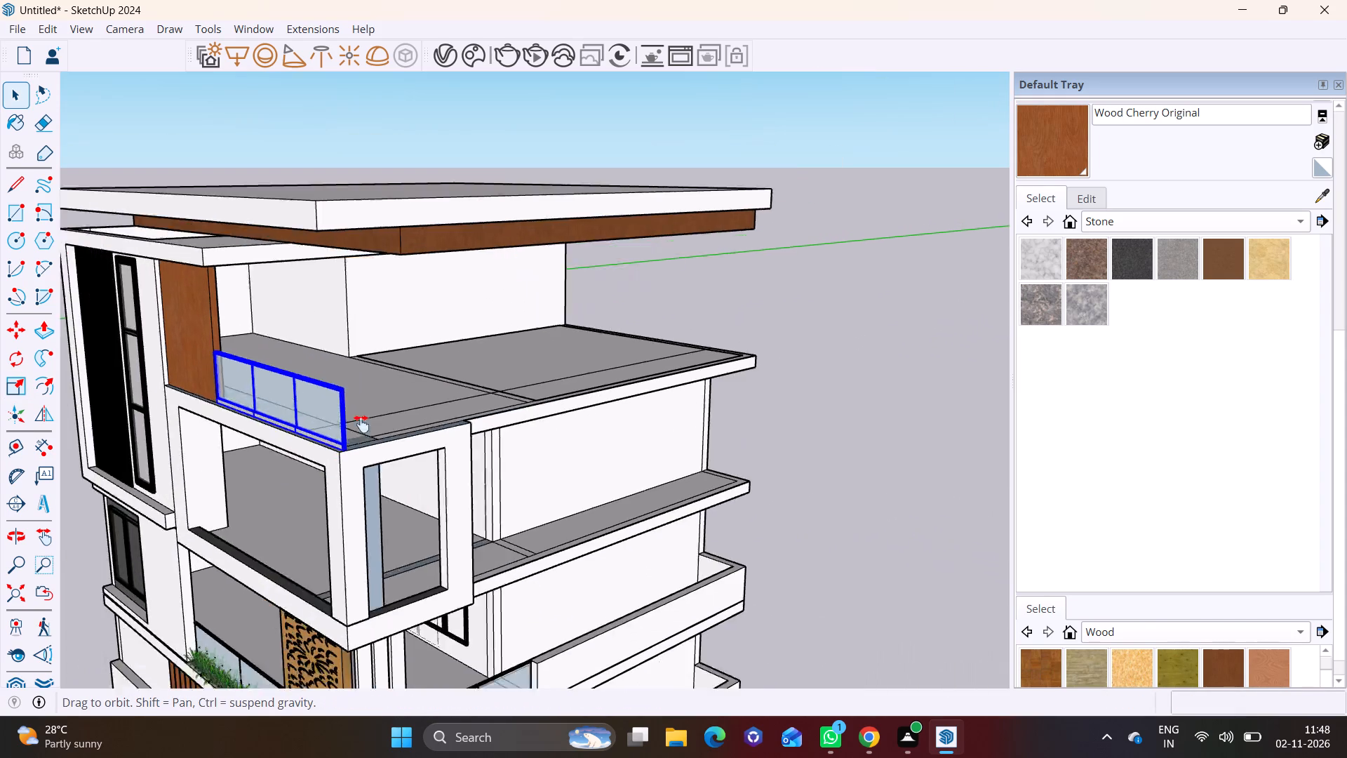
{"action": "middle_click_drag", "start_coordinate": [361, 424], "coordinate": [528, 352], "text": "shift"}
{"action": "middle_click_drag", "start_coordinate": [443, 480], "coordinate": [535, 456]}
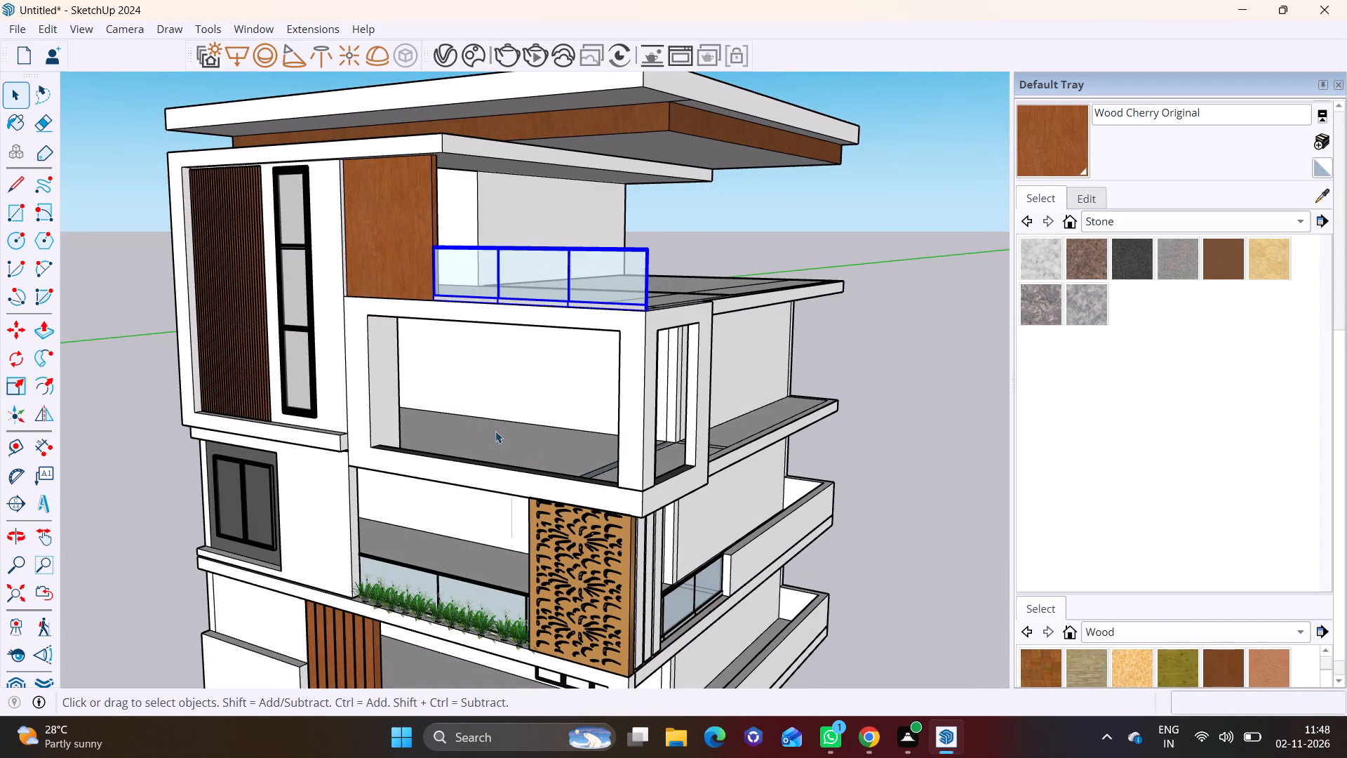
{"action": "left_click", "coordinate": [577, 280]}
{"action": "key", "text": "m"}
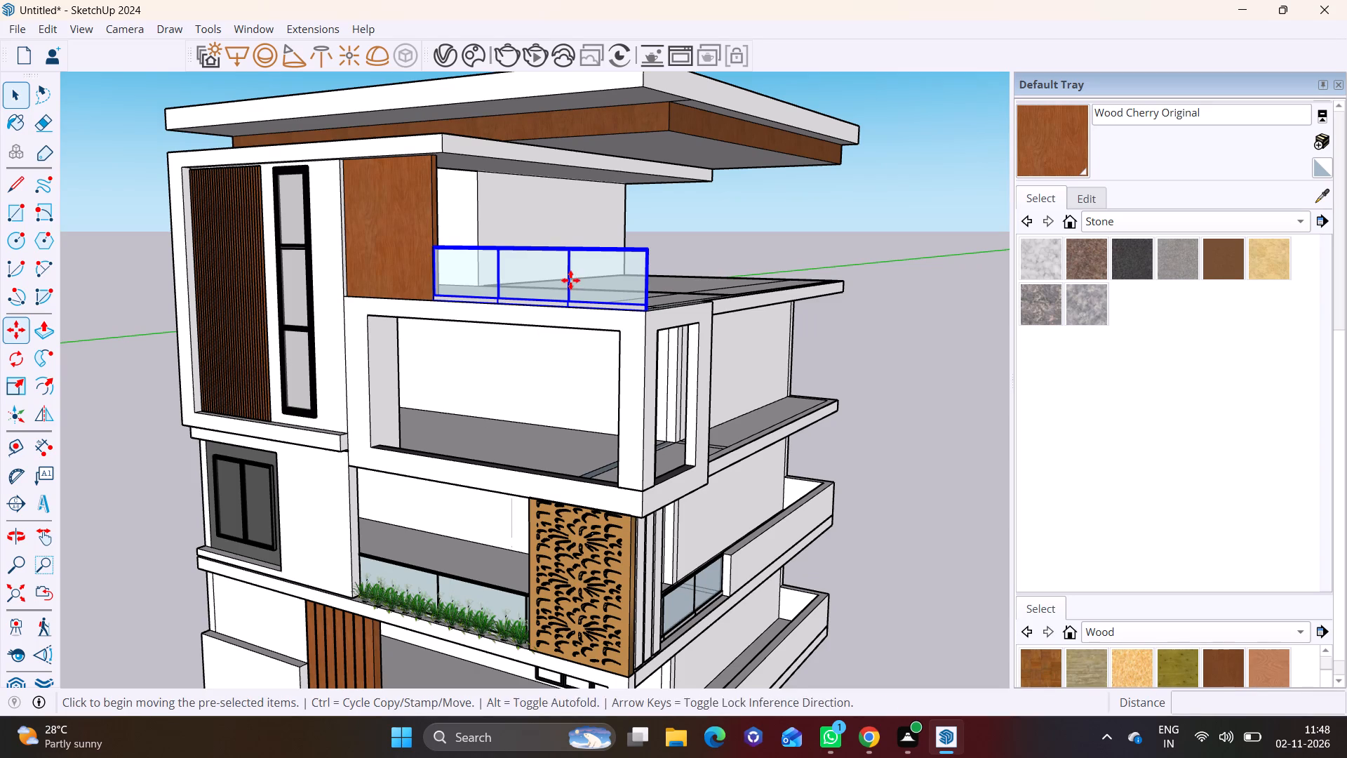
{"action": "left_click", "coordinate": [436, 296]}
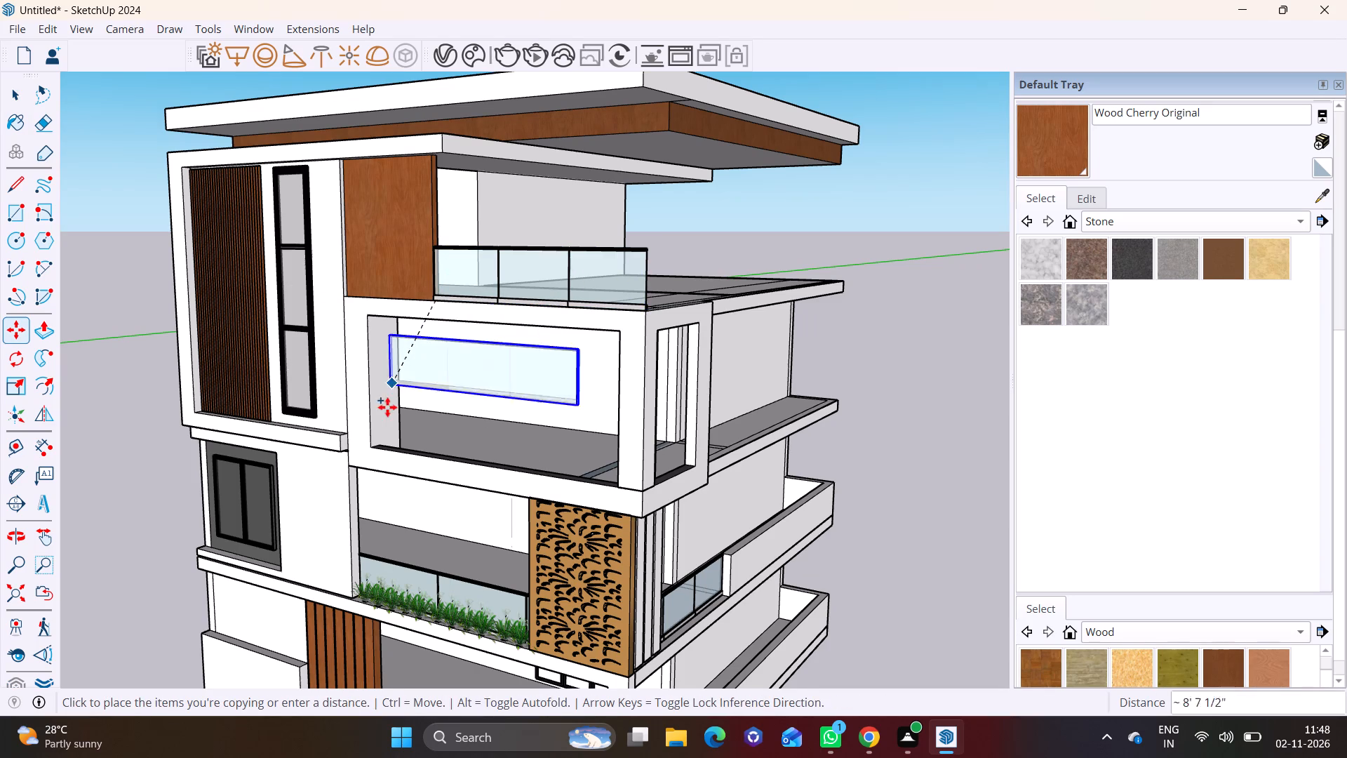
{"action": "left_click", "coordinate": [380, 446]}
{"action": "scroll", "coordinate": [514, 459], "scroll_direction": "up", "scroll_amount": 3}
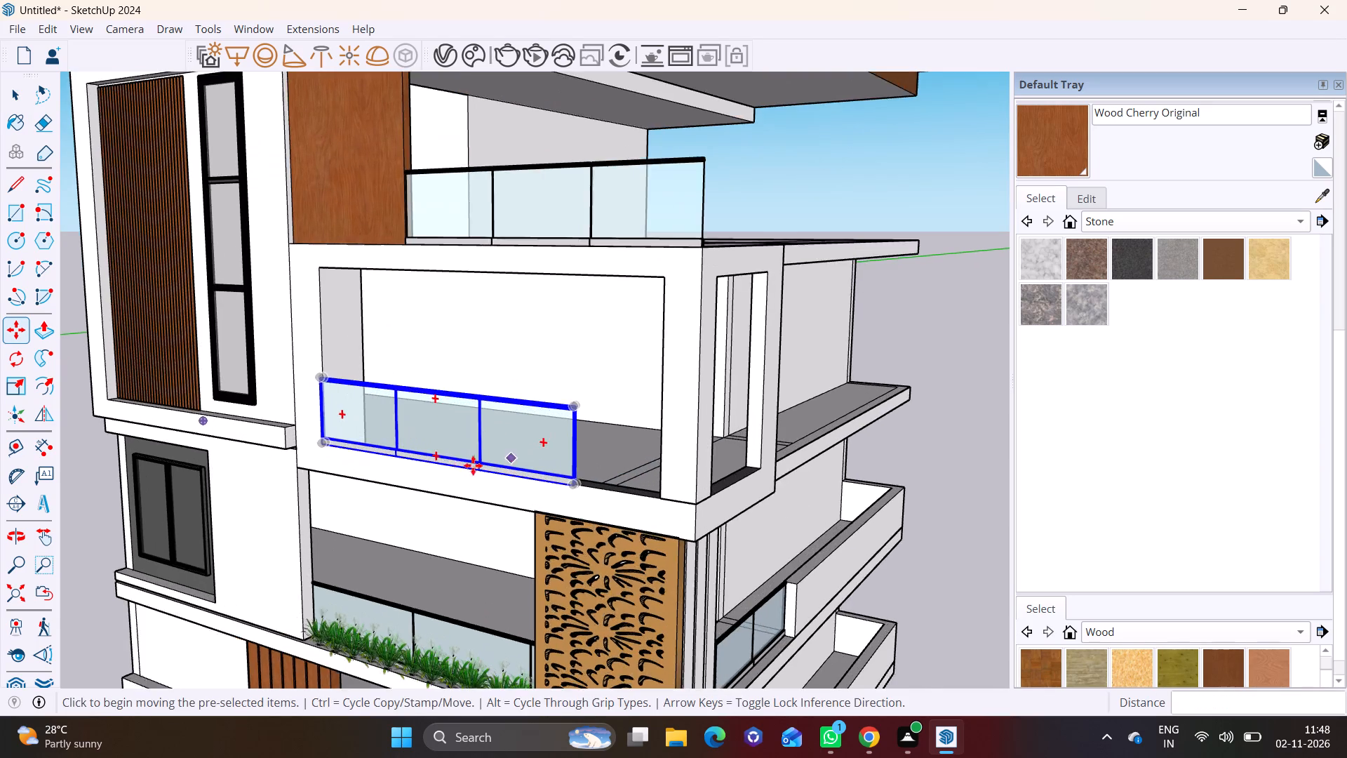
{"action": "key", "text": "space"}
Scale the second-floor railing's length by about 1.27 so it spans the opening up to the corner column.
{"action": "scroll", "coordinate": [446, 462], "scroll_direction": "up", "scroll_amount": 2}
{"action": "left_click", "coordinate": [27, 387]}
{"action": "scroll", "coordinate": [656, 481], "scroll_direction": "up", "scroll_amount": 1}
{"action": "middle_click_drag", "start_coordinate": [656, 481], "coordinate": [580, 491]}
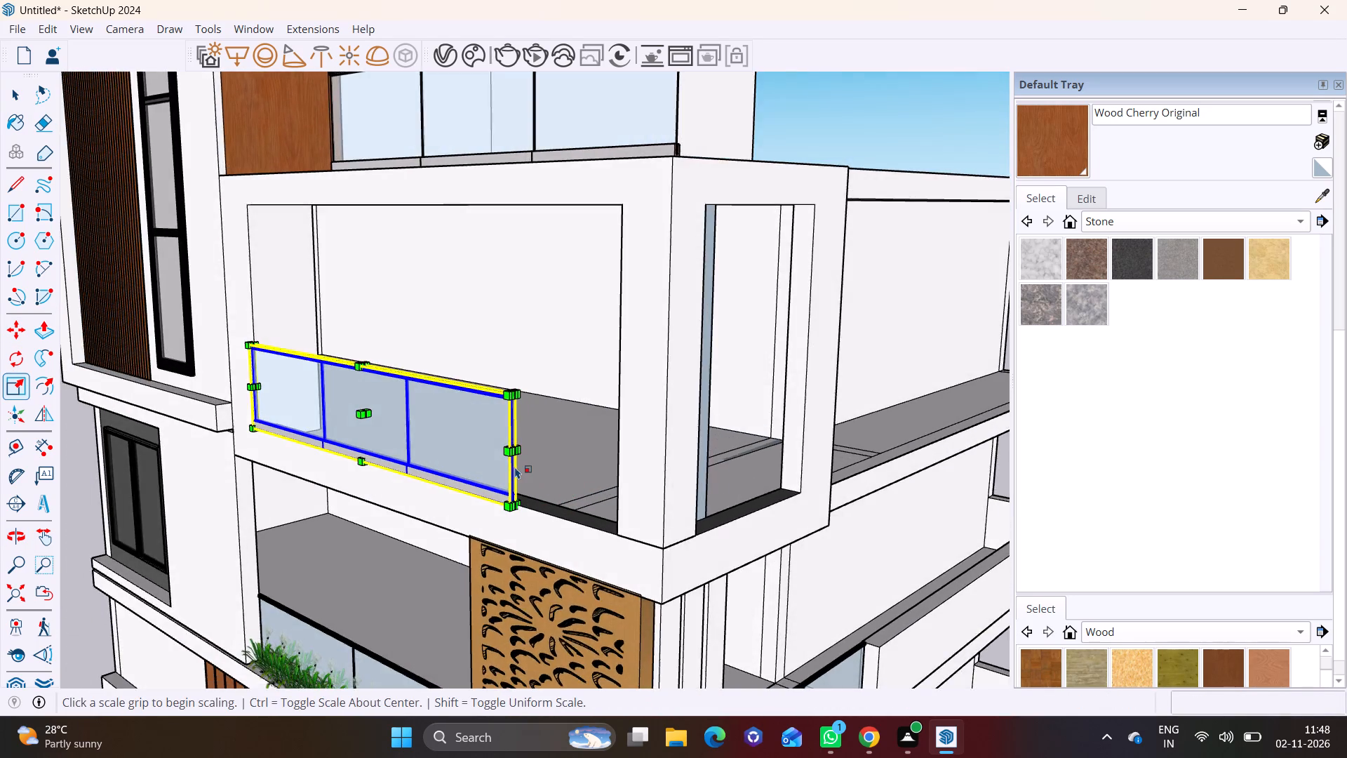
{"action": "scroll", "coordinate": [515, 467], "scroll_direction": "up", "scroll_amount": 3}
{"action": "left_click", "coordinate": [516, 444]}
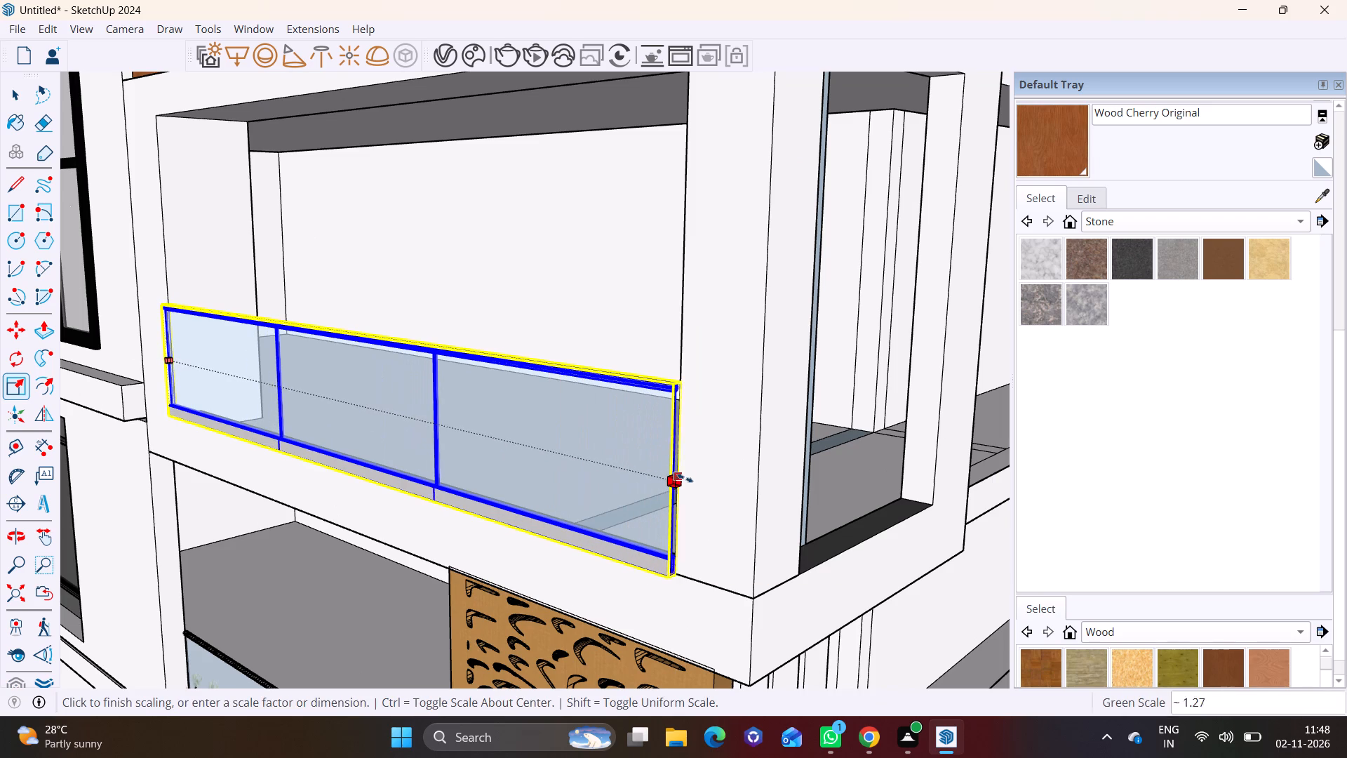
{"action": "left_click", "coordinate": [678, 470]}
{"action": "middle_click_drag", "start_coordinate": [588, 528], "coordinate": [659, 426]}
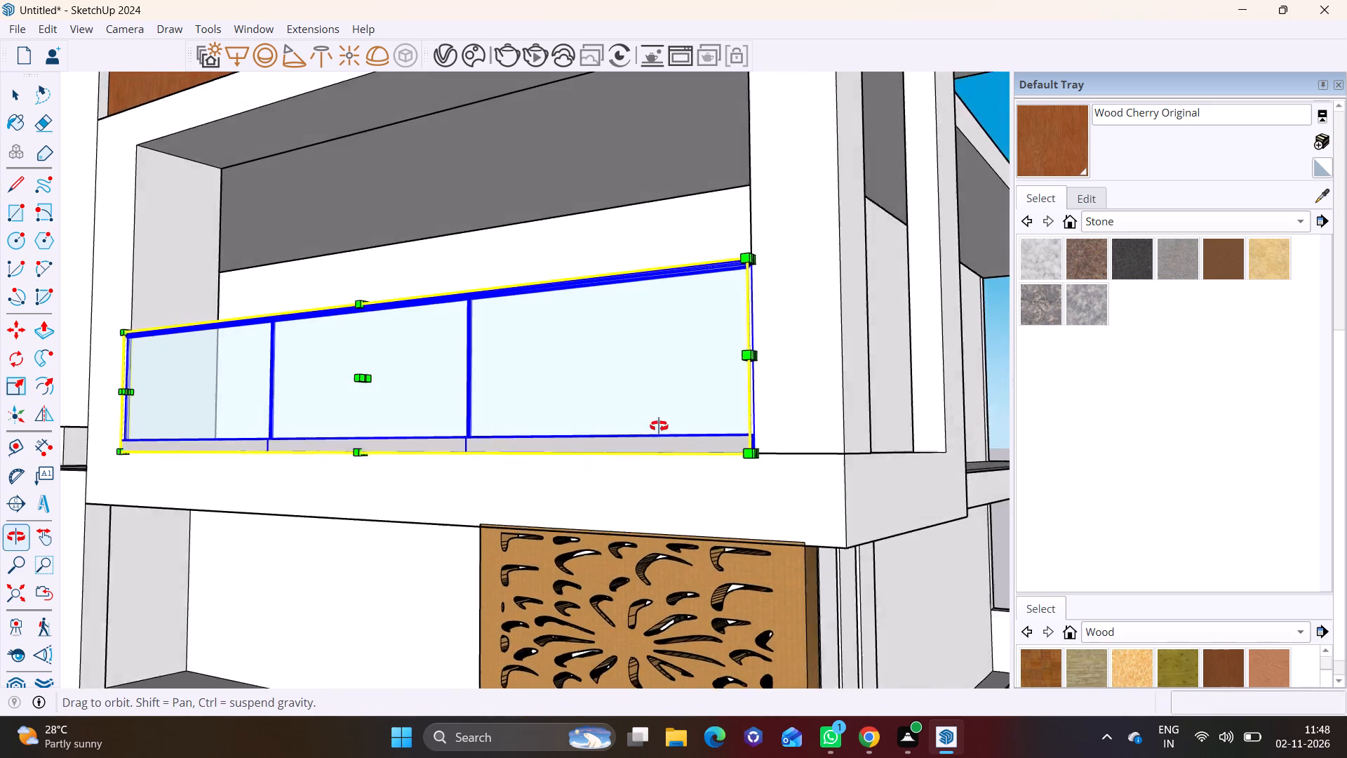
Move the second-floor balcony railing about 2 1/2" inward from the front face of its frame, using its bottom end corner.
{"action": "middle_click_drag", "start_coordinate": [659, 426], "coordinate": [667, 421]}
{"action": "scroll", "coordinate": [328, 482], "scroll_direction": "up", "scroll_amount": 4}
{"action": "key", "text": "space"}
{"action": "left_click", "coordinate": [324, 496]}
{"action": "scroll", "coordinate": [576, 496], "scroll_direction": "down", "scroll_amount": 7}
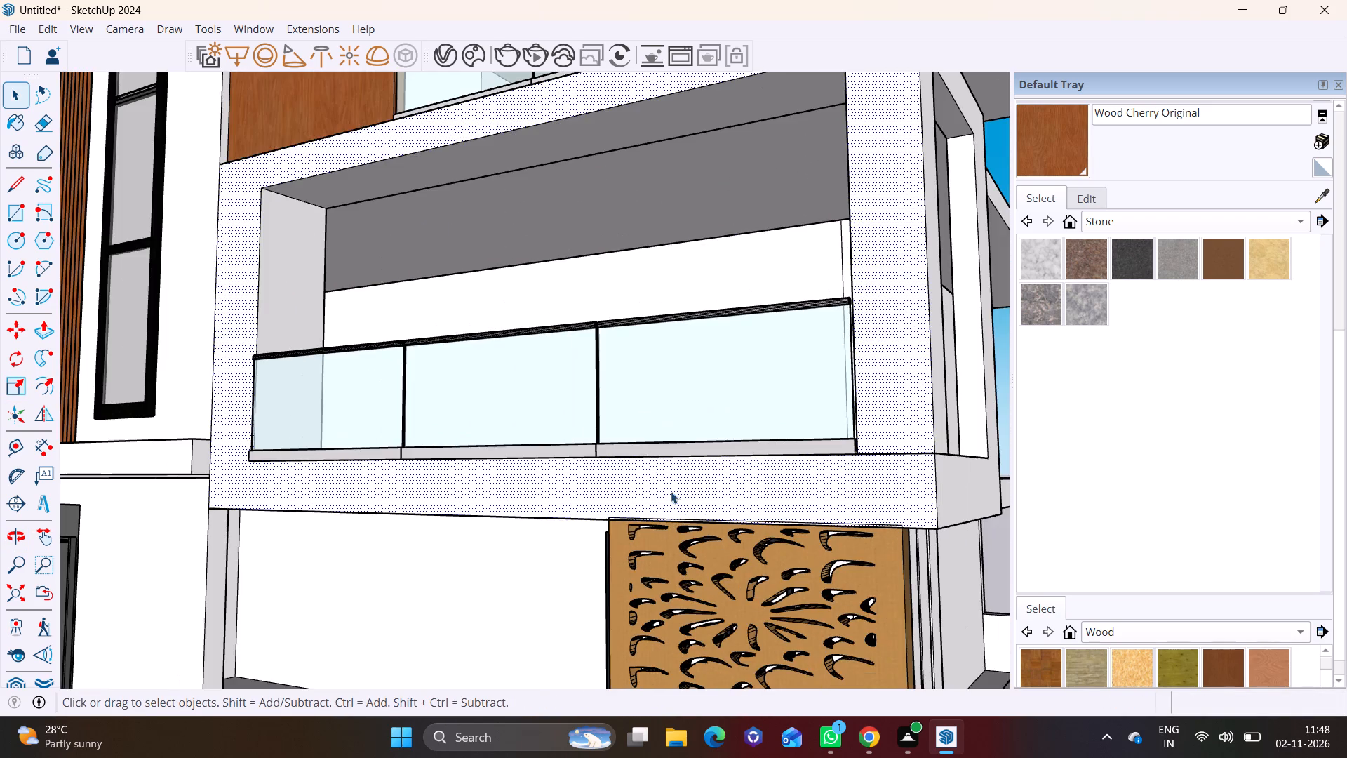
{"action": "middle_click_drag", "start_coordinate": [571, 588], "coordinate": [335, 628]}
{"action": "scroll", "coordinate": [330, 623], "scroll_direction": "down", "scroll_amount": 1}
{"action": "scroll", "coordinate": [323, 484], "scroll_direction": "down", "scroll_amount": 3}
{"action": "middle_click_drag", "start_coordinate": [229, 524], "coordinate": [385, 585]}
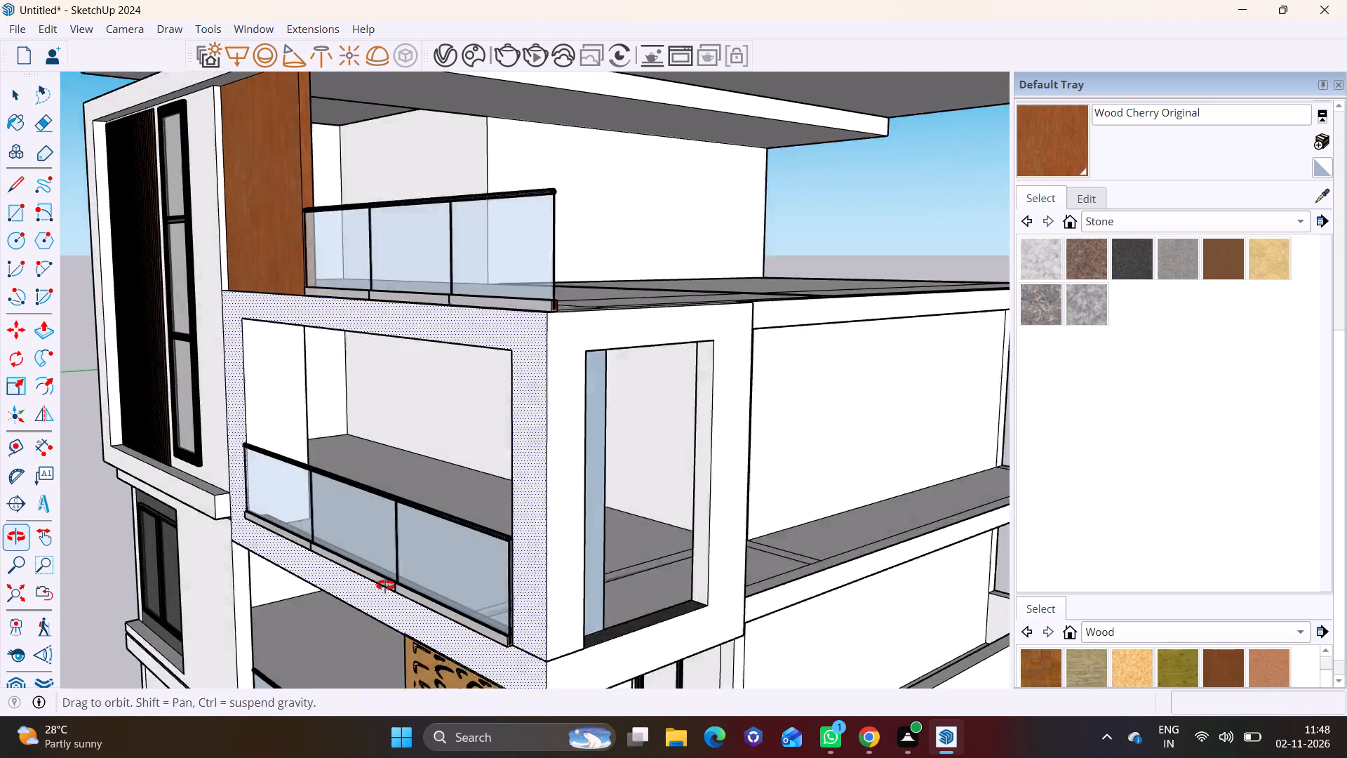
{"action": "middle_click_drag", "start_coordinate": [385, 585], "coordinate": [386, 585]}
{"action": "scroll", "coordinate": [293, 566], "scroll_direction": "up", "scroll_amount": 11}
{"action": "left_click", "coordinate": [296, 508]}
{"action": "key", "text": "m"}
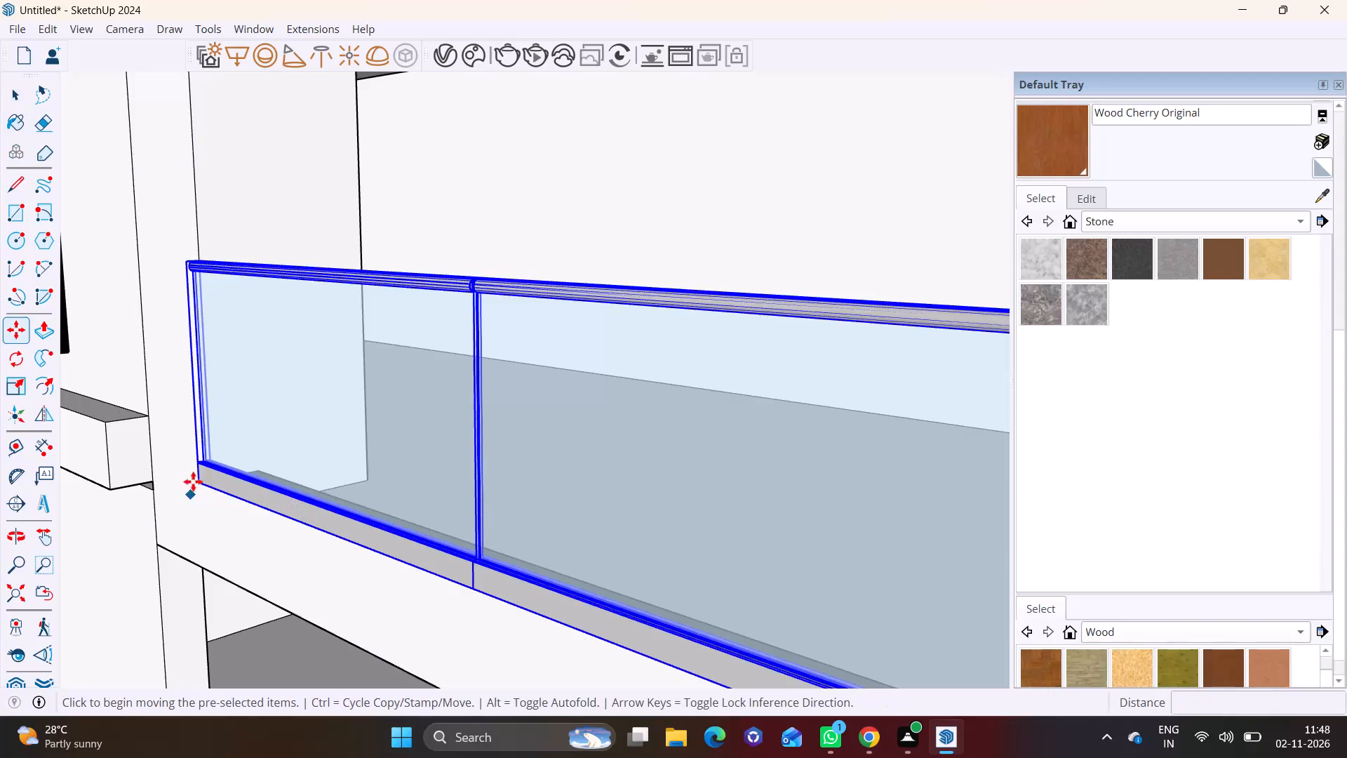
{"action": "left_click", "coordinate": [197, 478]}
{"action": "left_click", "coordinate": [213, 472]}
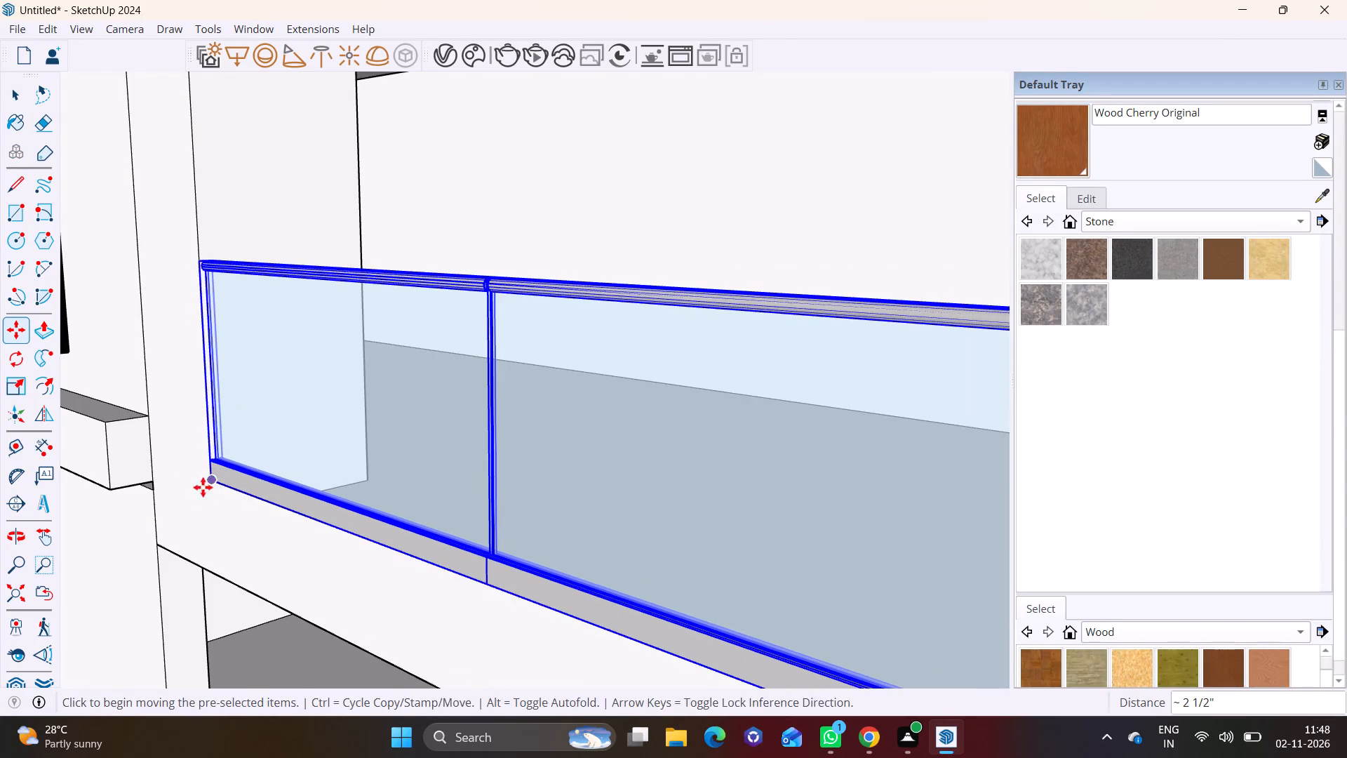
{"action": "key", "text": "space"}
{"action": "left_click", "coordinate": [200, 543]}
{"action": "scroll", "coordinate": [201, 540], "scroll_direction": "down", "scroll_amount": 17}
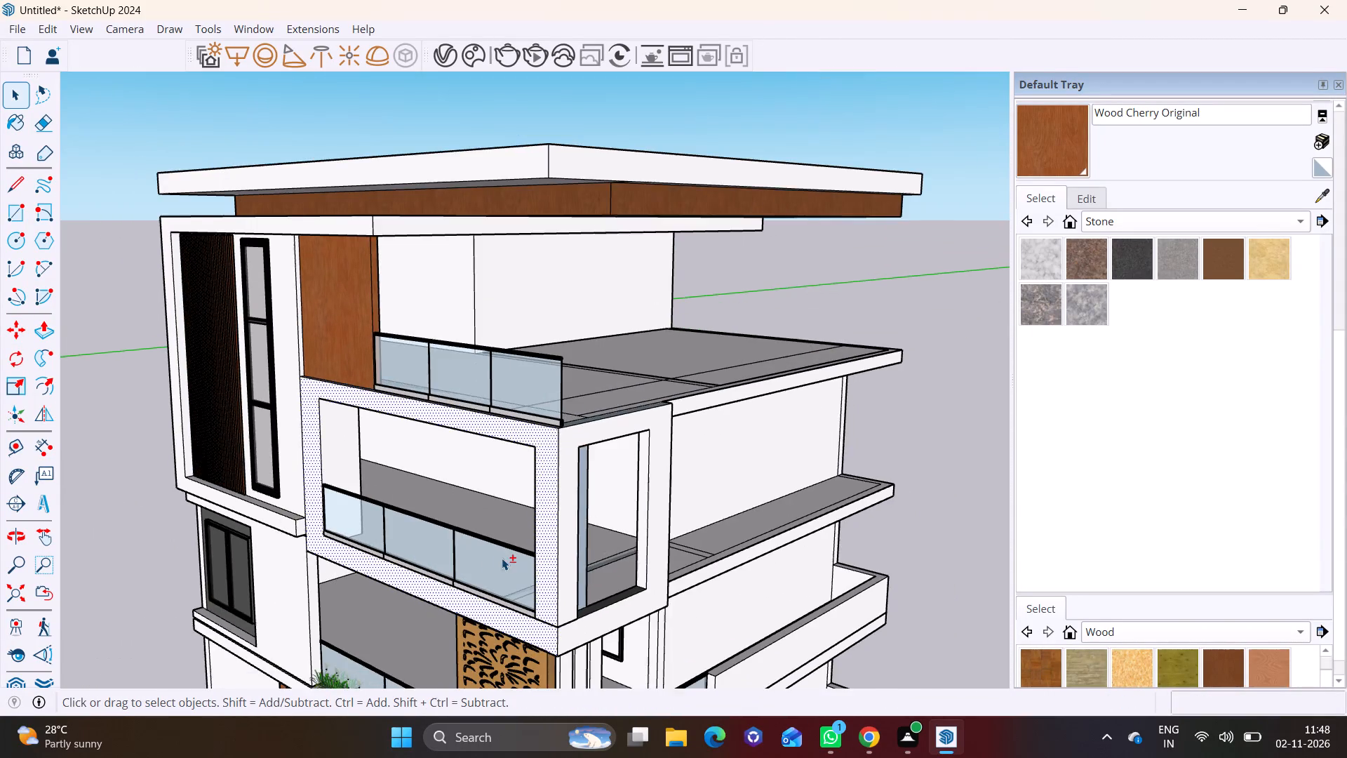
Copy the side balcony's glass railing from the lower floor about 22' 1/4" up to the terrace slab's outer corner, along its side edge.
{"action": "middle_click_drag", "start_coordinate": [502, 558], "coordinate": [293, 517], "text": "shift"}
{"action": "middle_click_drag", "start_coordinate": [344, 310], "coordinate": [337, 409], "text": "shift"}
{"action": "middle_click_drag", "start_coordinate": [392, 460], "coordinate": [332, 545]}
{"action": "scroll", "coordinate": [338, 535], "scroll_direction": "up", "scroll_amount": 1}
{"action": "middle_click_drag", "start_coordinate": [332, 545], "coordinate": [308, 571]}
{"action": "middle_click_drag", "start_coordinate": [290, 489], "coordinate": [559, 268], "text": "shift"}
{"action": "left_click", "coordinate": [682, 588]}
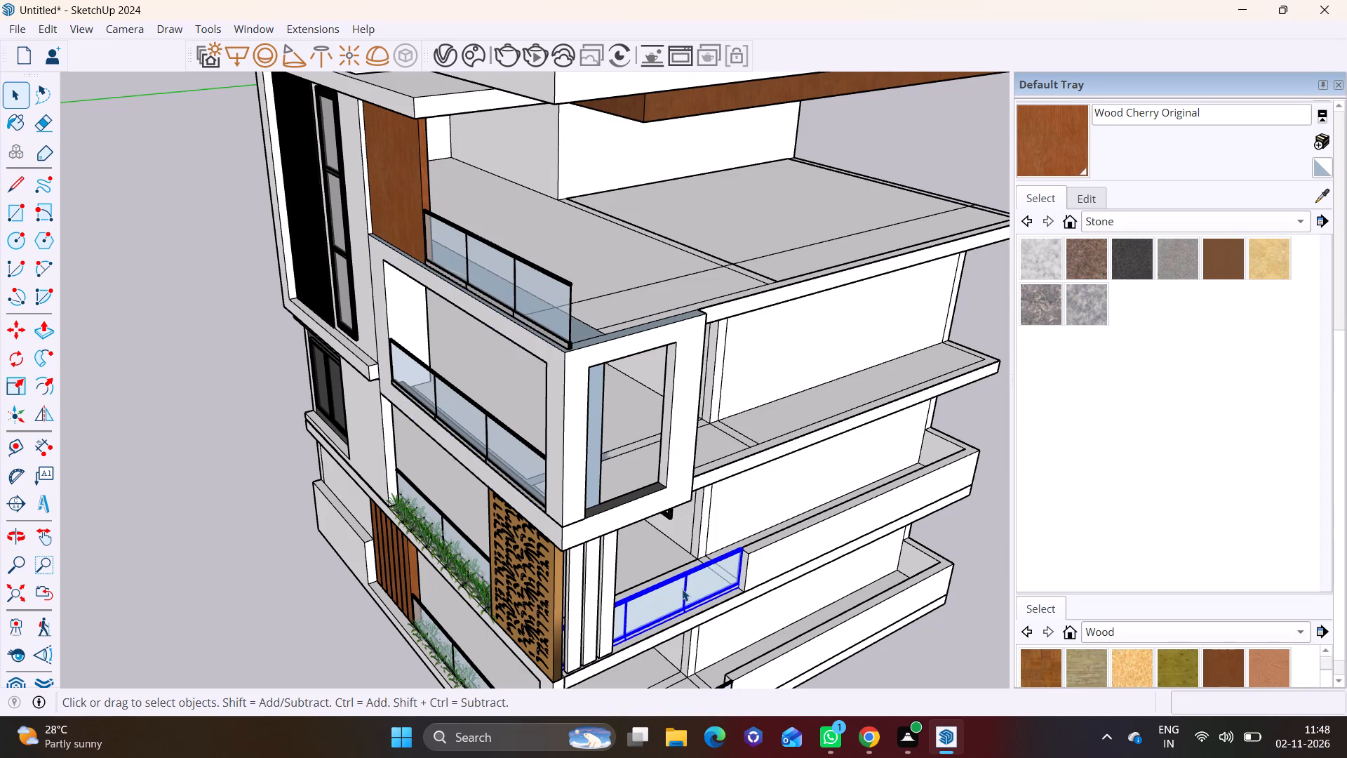
{"action": "middle_click_drag", "start_coordinate": [678, 583], "coordinate": [587, 556]}
{"action": "key", "text": "m"}
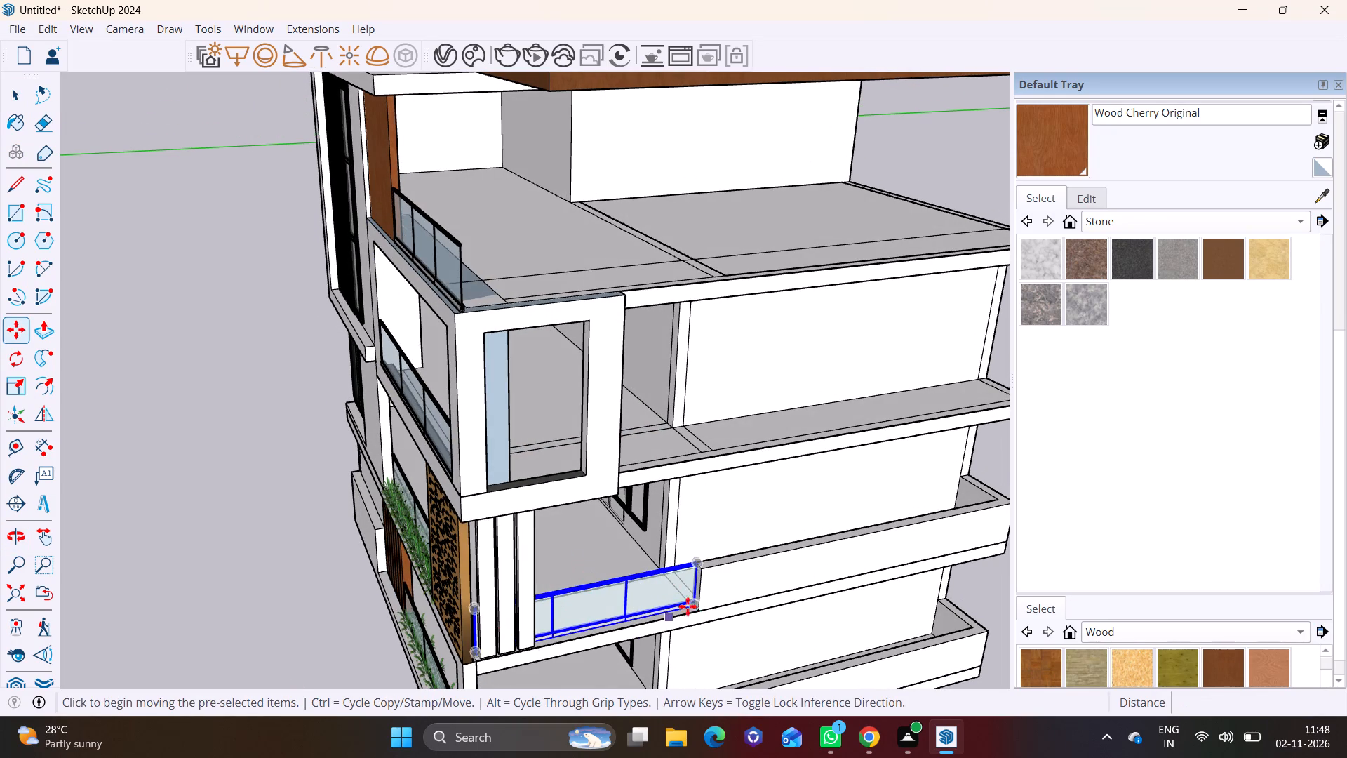
{"action": "left_click", "coordinate": [469, 658]}
{"action": "left_click", "coordinate": [460, 317]}
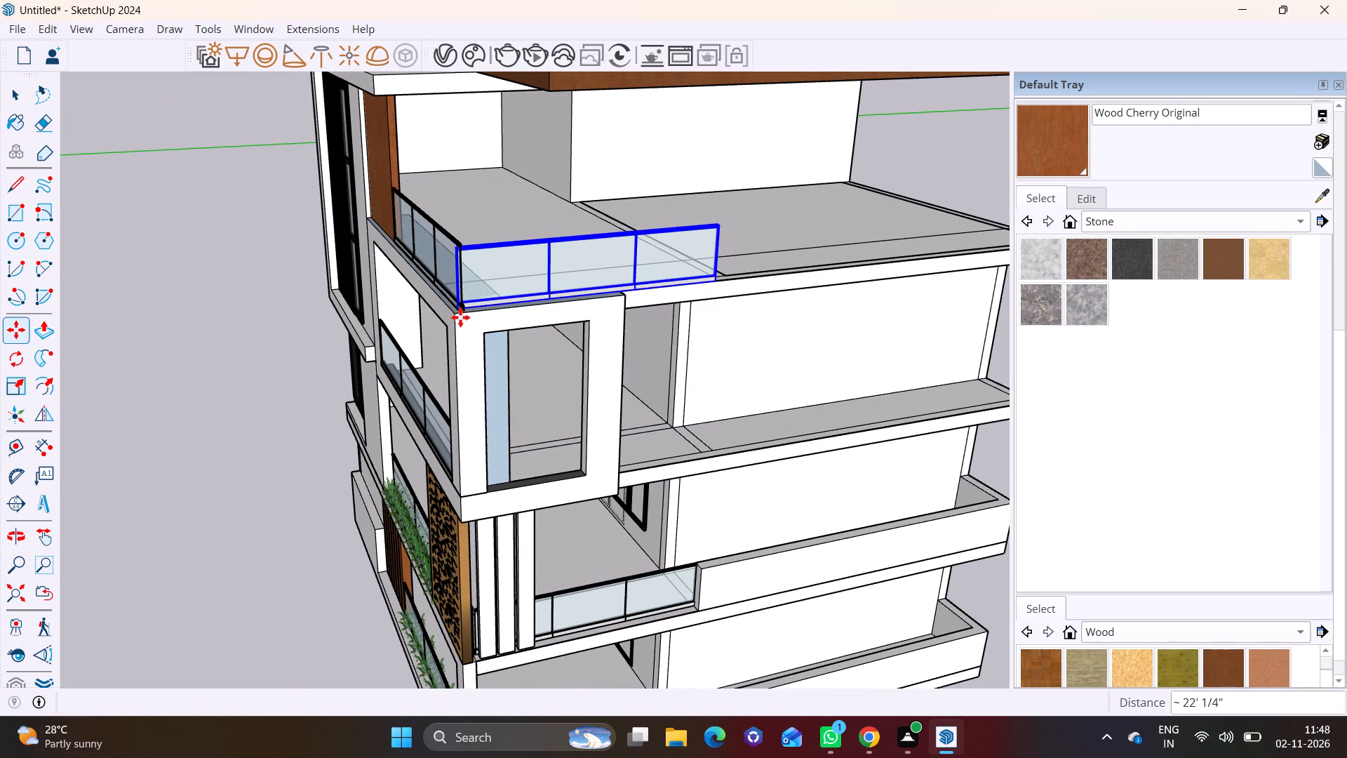
{"action": "key", "text": "space"}
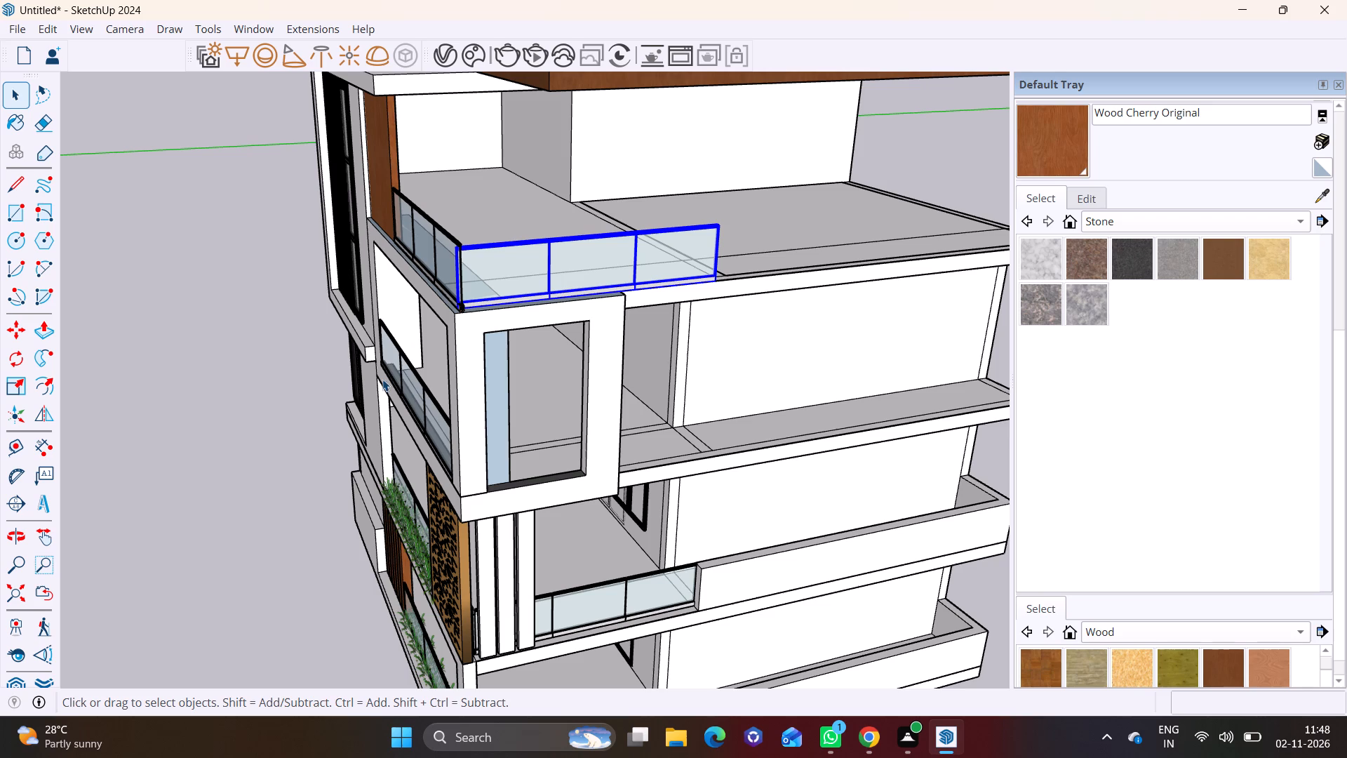
{"action": "key", "text": "space"}
{"action": "left_click", "coordinate": [202, 408]}
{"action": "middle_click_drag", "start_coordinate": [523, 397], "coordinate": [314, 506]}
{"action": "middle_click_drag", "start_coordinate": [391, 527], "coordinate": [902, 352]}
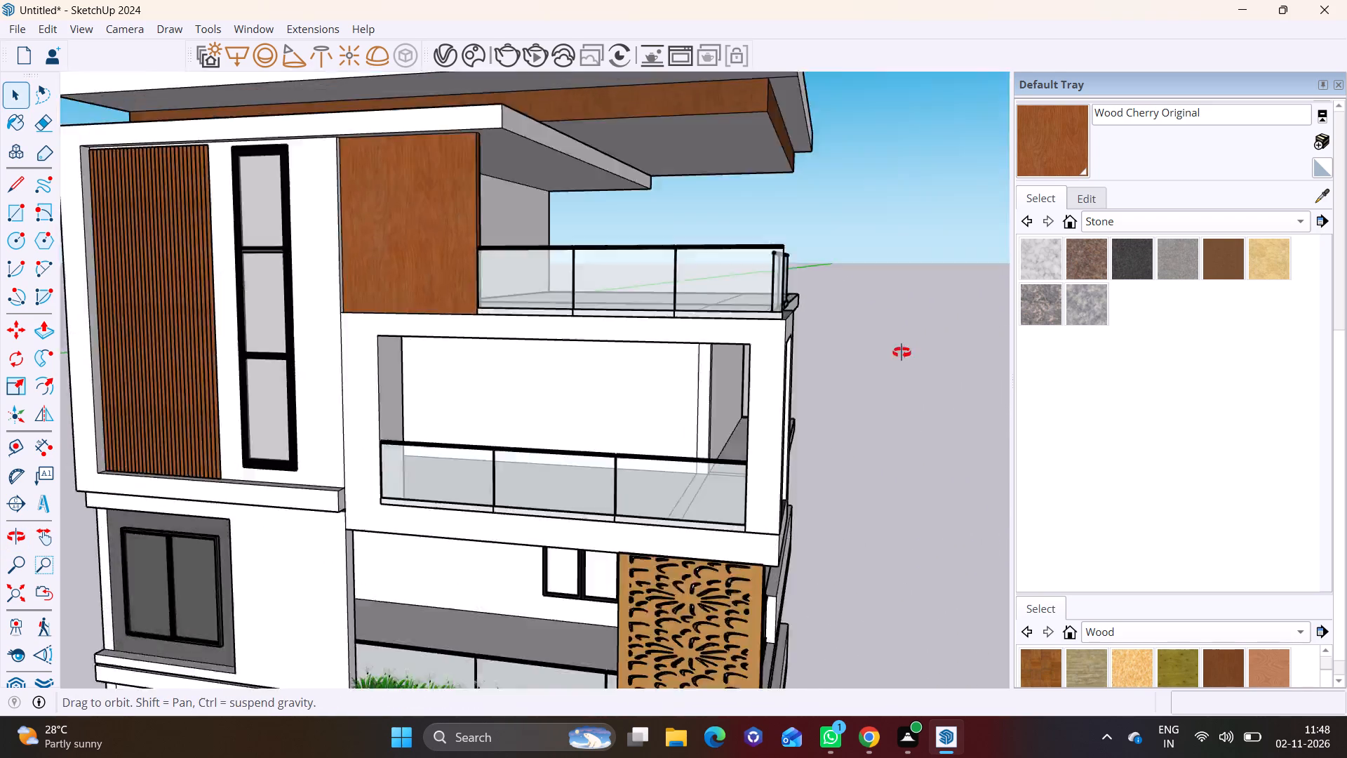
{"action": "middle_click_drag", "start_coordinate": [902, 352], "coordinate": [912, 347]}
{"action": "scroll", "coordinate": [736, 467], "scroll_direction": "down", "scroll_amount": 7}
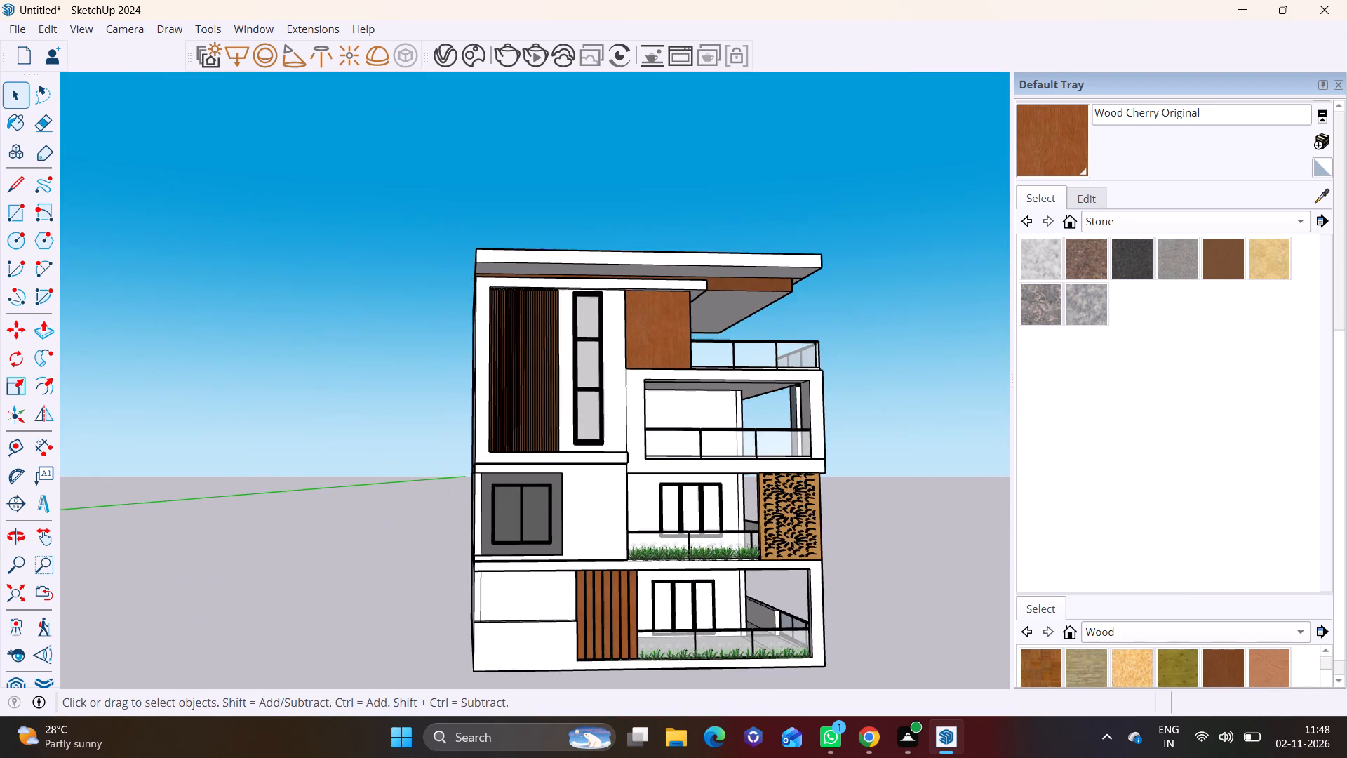
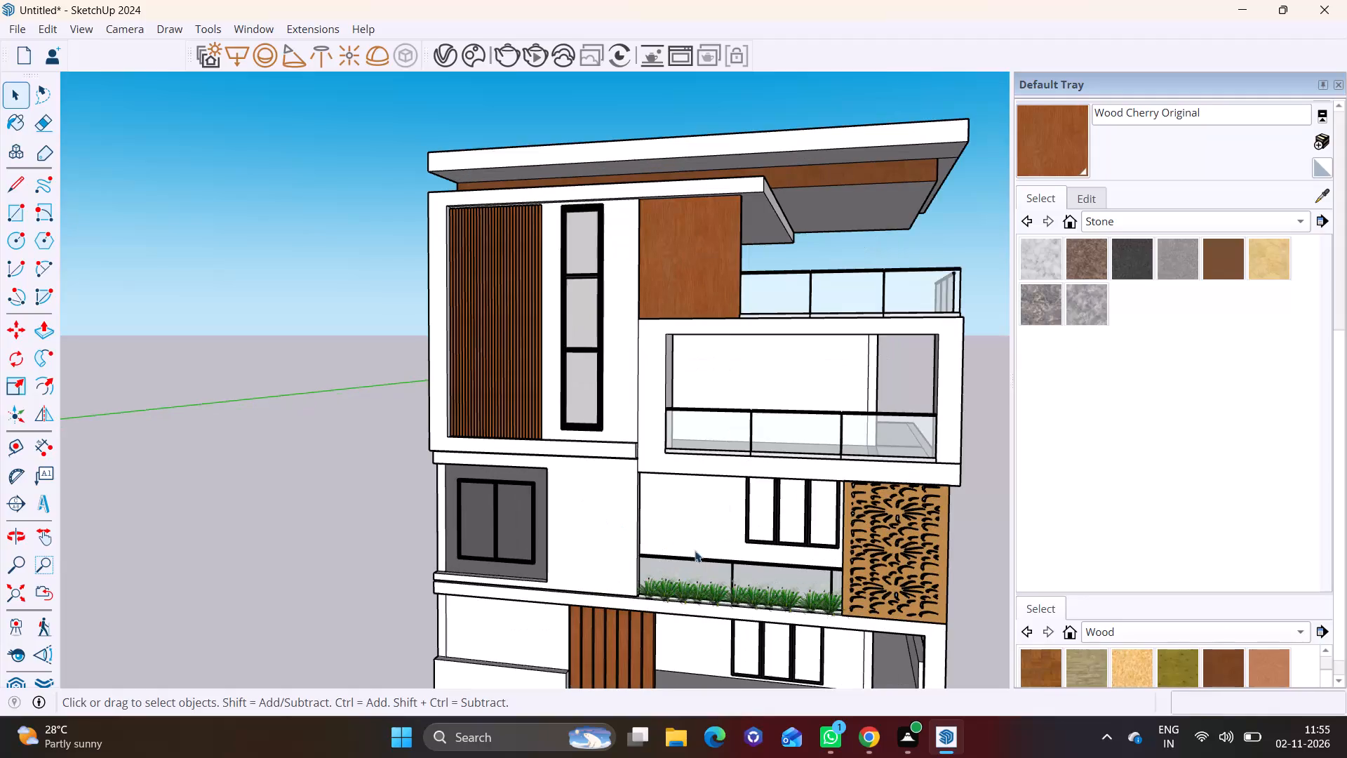
Move the second-floor balcony's front glass railing about 1' farther inward from the frame's front, using its bottom end corner.
{"action": "middle_click_drag", "start_coordinate": [694, 550], "coordinate": [594, 470]}
{"action": "scroll", "coordinate": [590, 460], "scroll_direction": "up", "scroll_amount": 2}
{"action": "middle_click_drag", "start_coordinate": [590, 466], "coordinate": [554, 550]}
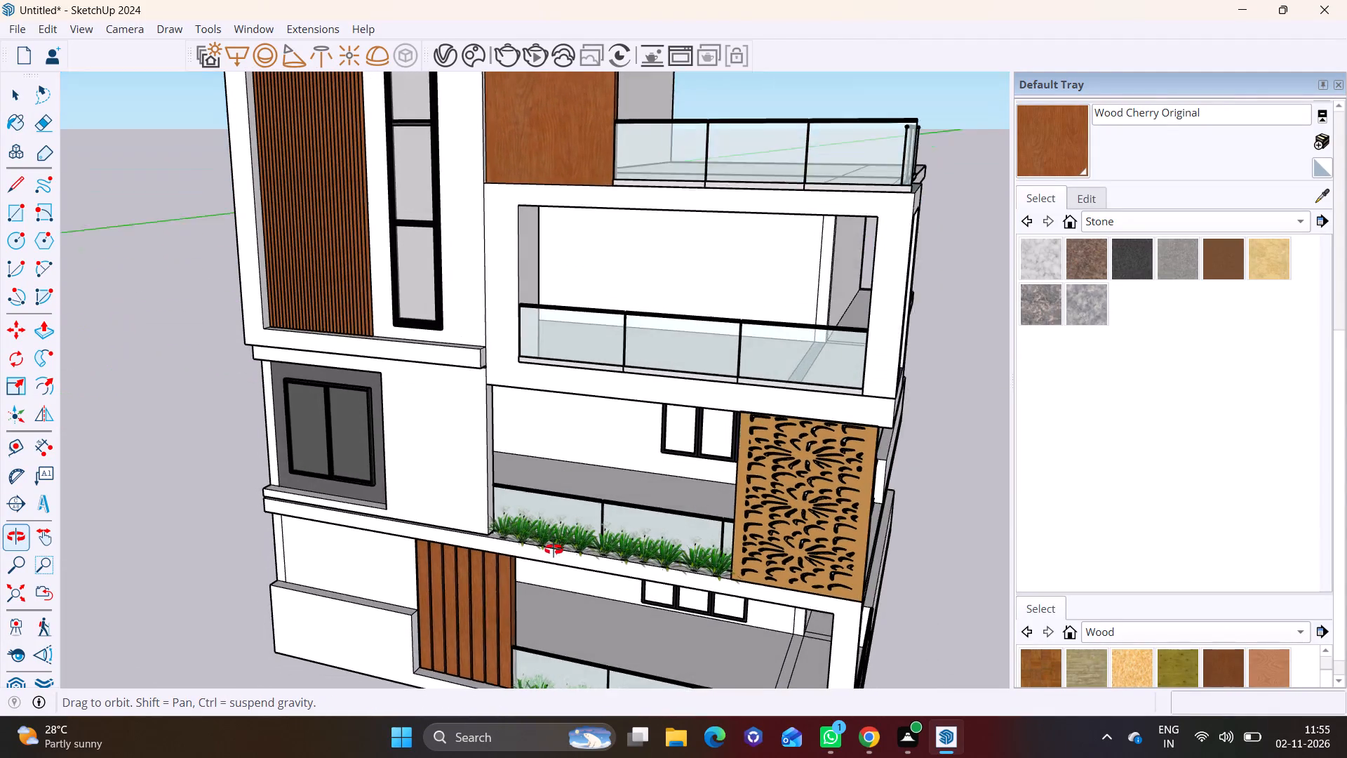
{"action": "middle_click_drag", "start_coordinate": [554, 550], "coordinate": [547, 561]}
{"action": "scroll", "coordinate": [617, 479], "scroll_direction": "up", "scroll_amount": 4}
{"action": "middle_click_drag", "start_coordinate": [688, 469], "coordinate": [572, 550]}
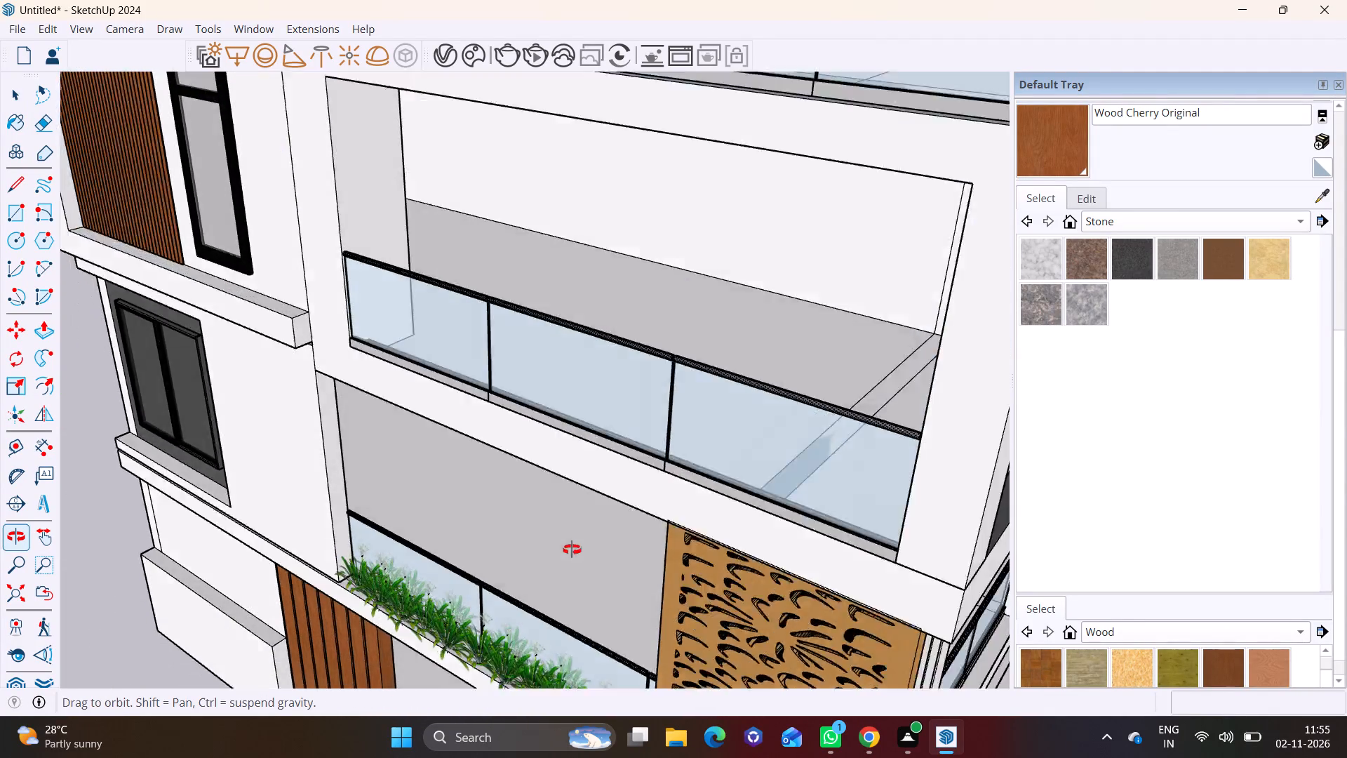
{"action": "middle_click_drag", "start_coordinate": [572, 550], "coordinate": [547, 576]}
{"action": "scroll", "coordinate": [429, 399], "scroll_direction": "up", "scroll_amount": 3}
{"action": "left_click", "coordinate": [430, 433]}
{"action": "key", "text": "m"}
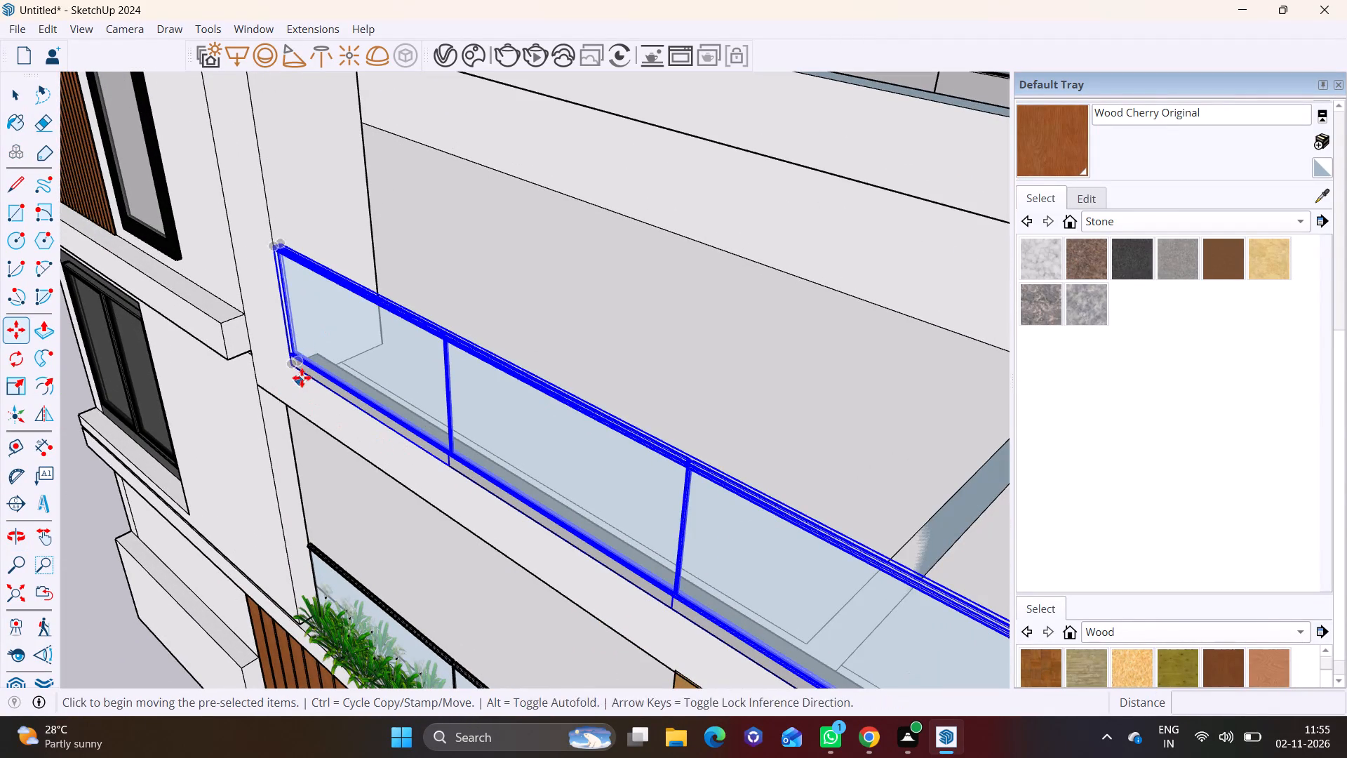
{"action": "left_click", "coordinate": [300, 367]}
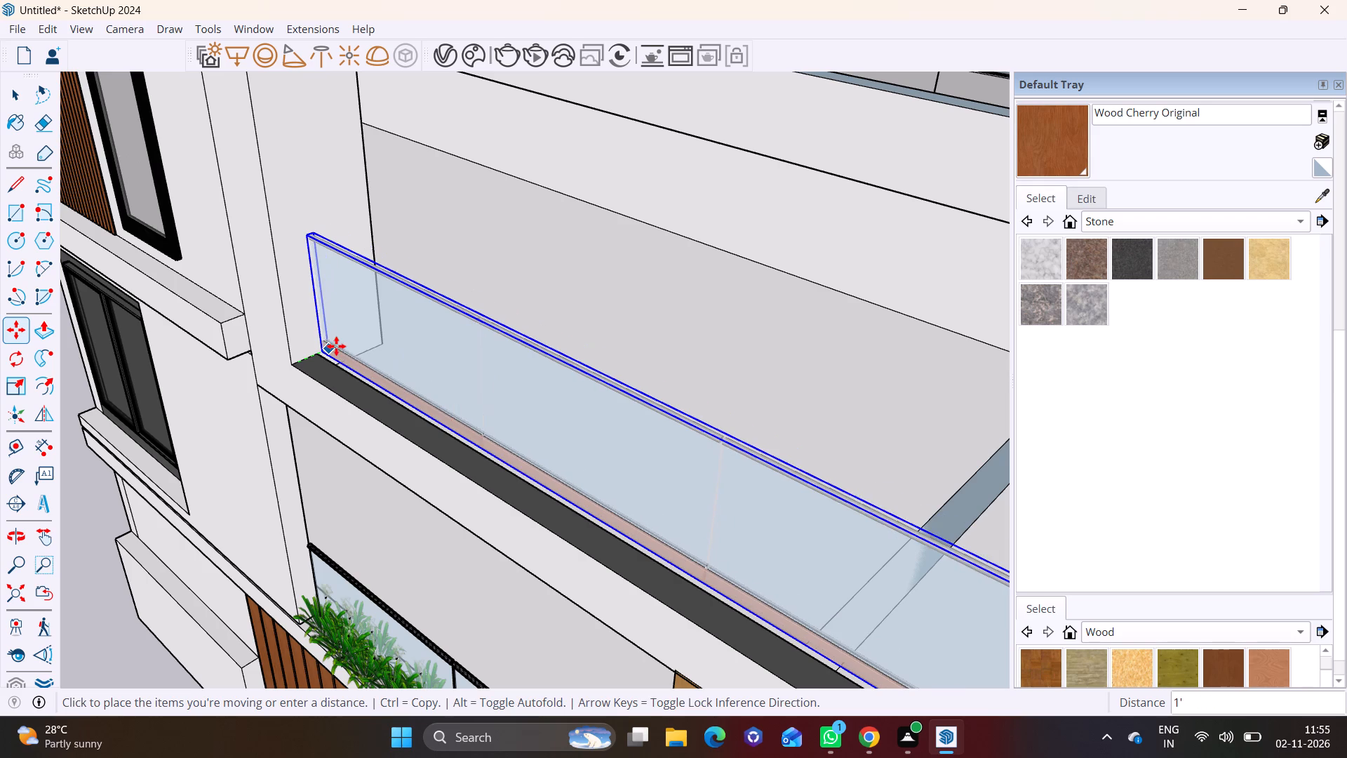
{"action": "left_click", "coordinate": [336, 346]}
{"action": "key", "text": "space"}
Copy the end plant from the lower balcony about 10' 7 1/4" up to the second-floor railing's bottom end corner.
{"action": "scroll", "coordinate": [326, 483], "scroll_direction": "down", "scroll_amount": 7}
{"action": "middle_click_drag", "start_coordinate": [416, 518], "coordinate": [429, 394], "text": "shift"}
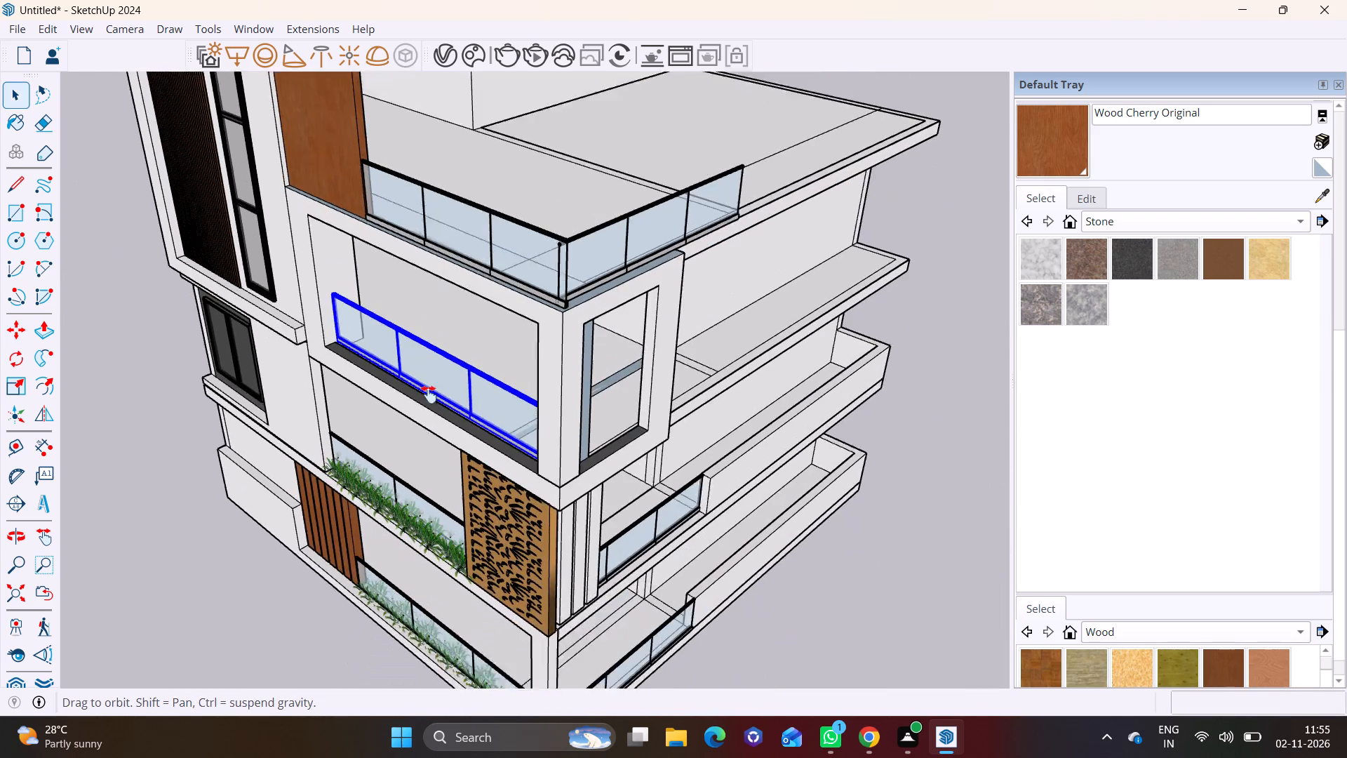
{"action": "middle_click_drag", "start_coordinate": [429, 394], "coordinate": [431, 379], "text": "shift"}
{"action": "scroll", "coordinate": [382, 470], "scroll_direction": "up", "scroll_amount": 8}
{"action": "left_click", "coordinate": [309, 397]}
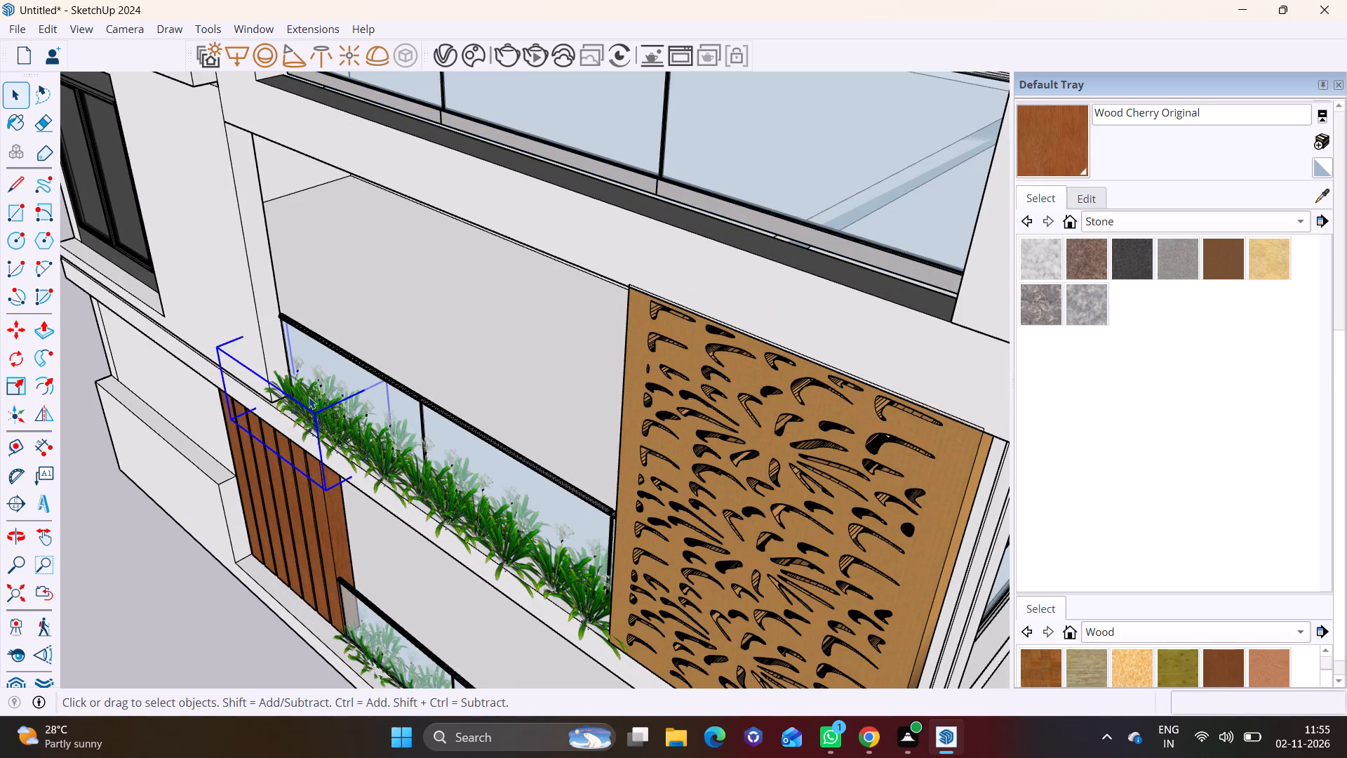
{"action": "key", "text": "m"}
{"action": "left_click", "coordinate": [305, 404]}
{"action": "middle_click_drag", "start_coordinate": [312, 180], "coordinate": [366, 565], "text": "shift"}
{"action": "scroll", "coordinate": [453, 597], "scroll_direction": "down", "scroll_amount": 1}
{"action": "middle_click_drag", "start_coordinate": [450, 597], "coordinate": [347, 265]}
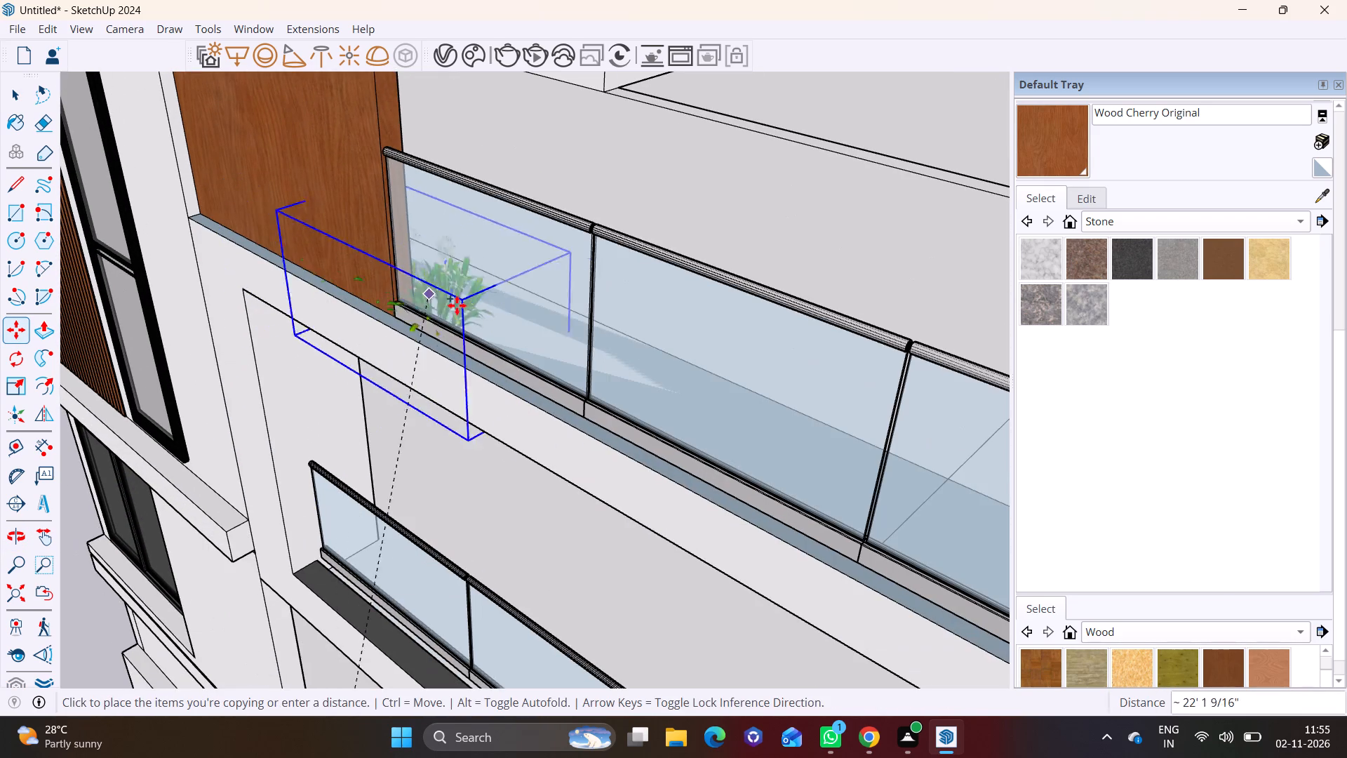
{"action": "middle_click_drag", "start_coordinate": [370, 545], "coordinate": [396, 460], "text": "shift"}
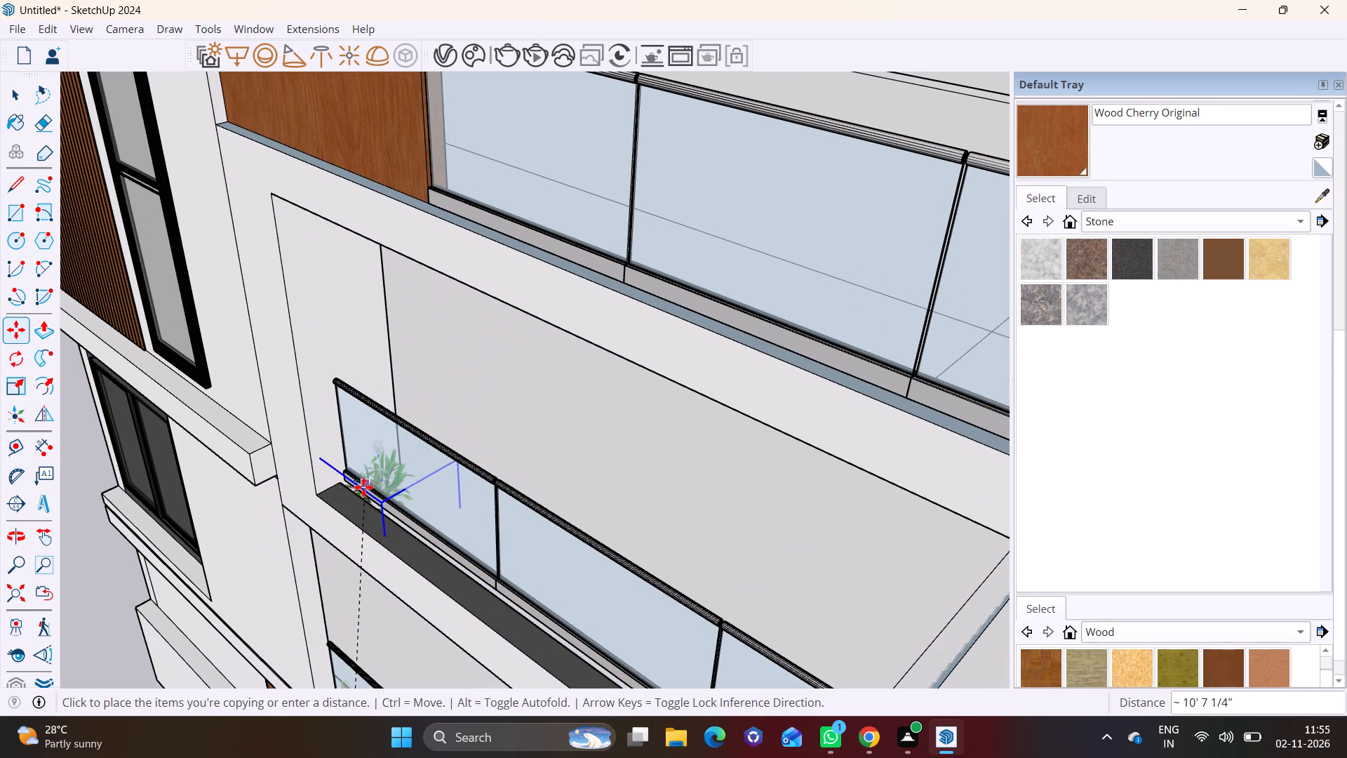
{"action": "left_click", "coordinate": [361, 490]}
Reposition the copied plant by about 2' 3 11/16", and bring it forward about 2' 8 13/16" in front of the glass railing.
{"action": "middle_click_drag", "start_coordinate": [425, 587], "coordinate": [723, 389]}
{"action": "middle_click_drag", "start_coordinate": [532, 425], "coordinate": [431, 581], "text": "shift"}
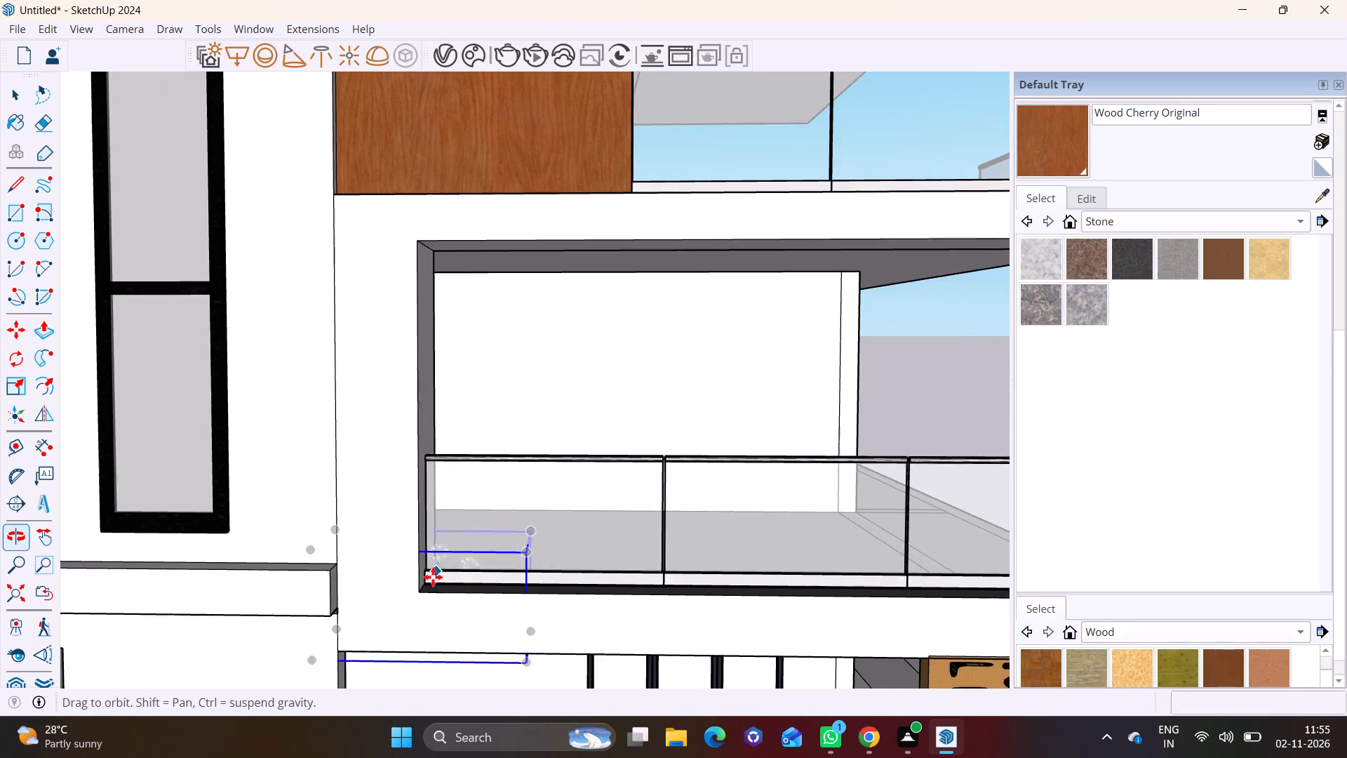
{"action": "left_click", "coordinate": [516, 555]}
{"action": "left_click", "coordinate": [574, 489]}
{"action": "middle_click_drag", "start_coordinate": [559, 571], "coordinate": [502, 614]}
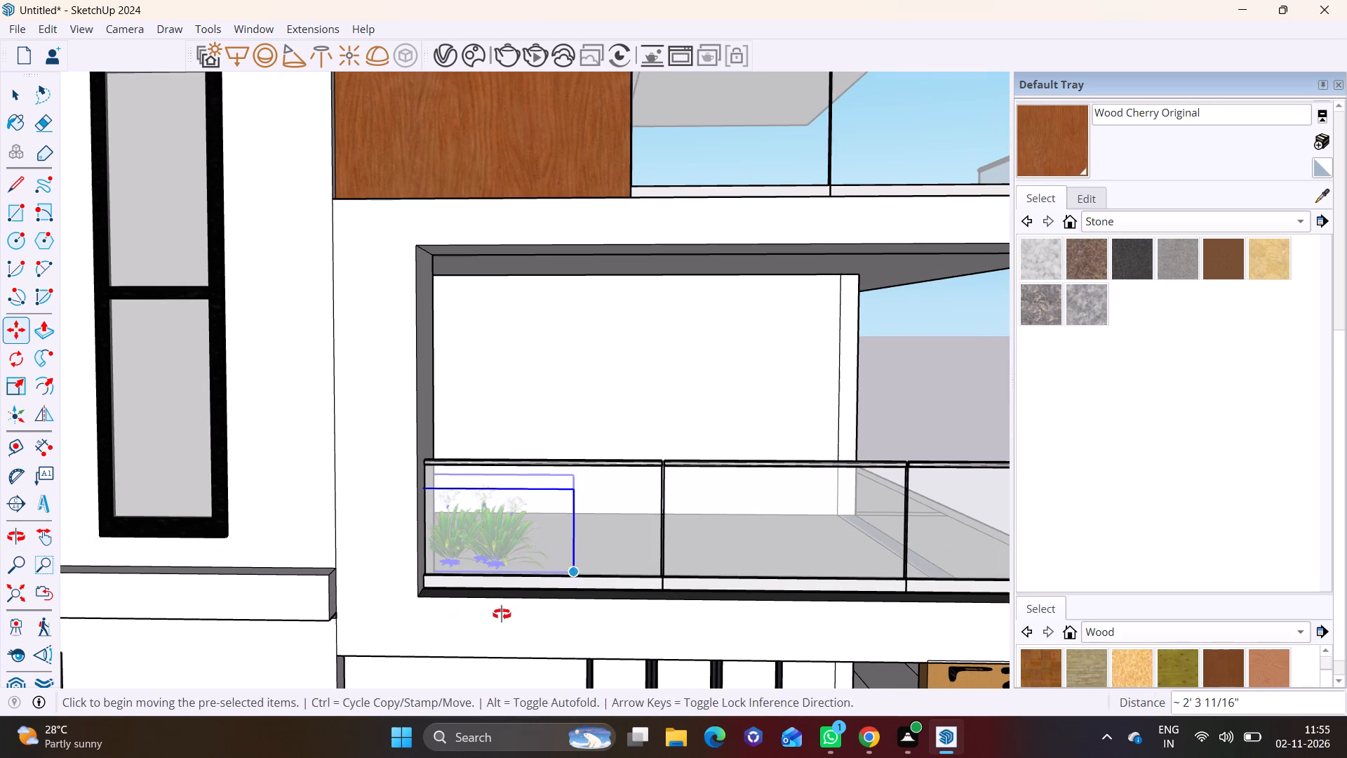
{"action": "middle_click_drag", "start_coordinate": [502, 614], "coordinate": [278, 691]}
{"action": "left_click", "coordinate": [631, 507]}
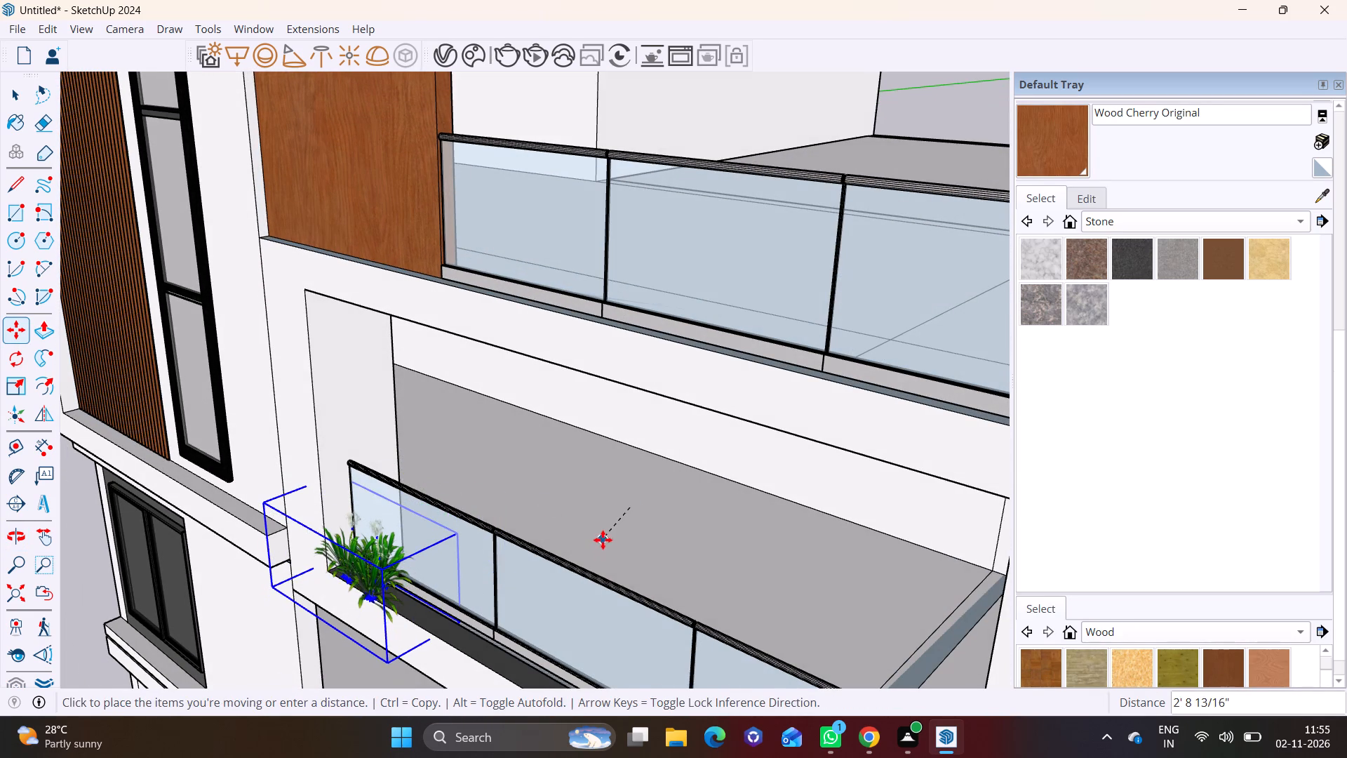
{"action": "left_click", "coordinate": [603, 539]}
{"action": "key", "text": "space"}
{"action": "left_click", "coordinate": [592, 535]}
Shift the second-floor plant about 5" along the ledge toward the frame's inner end.
{"action": "middle_click_drag", "start_coordinate": [516, 578], "coordinate": [772, 486]}
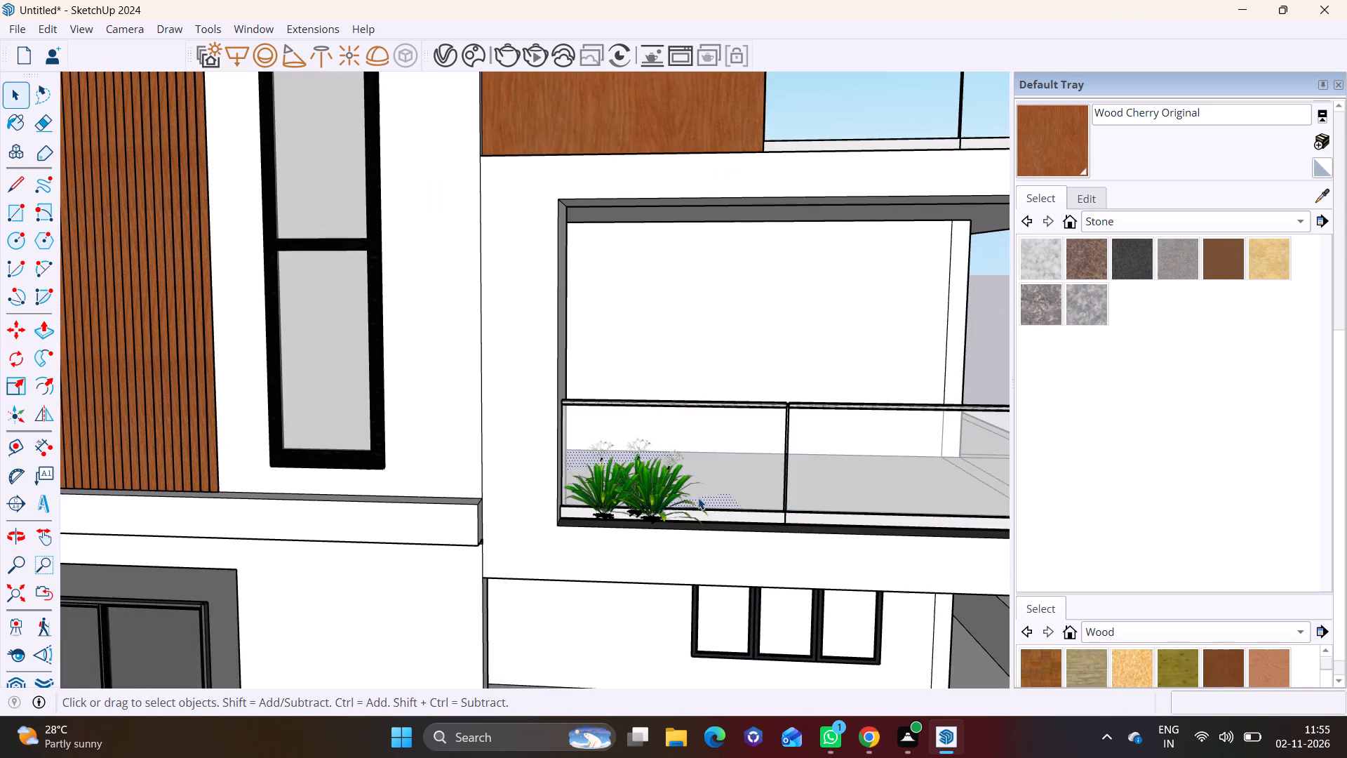
{"action": "middle_click_drag", "start_coordinate": [681, 498], "coordinate": [513, 524]}
{"action": "scroll", "coordinate": [624, 553], "scroll_direction": "up", "scroll_amount": 3}
{"action": "left_click", "coordinate": [468, 481]}
{"action": "middle_click_drag", "start_coordinate": [548, 508], "coordinate": [636, 502]}
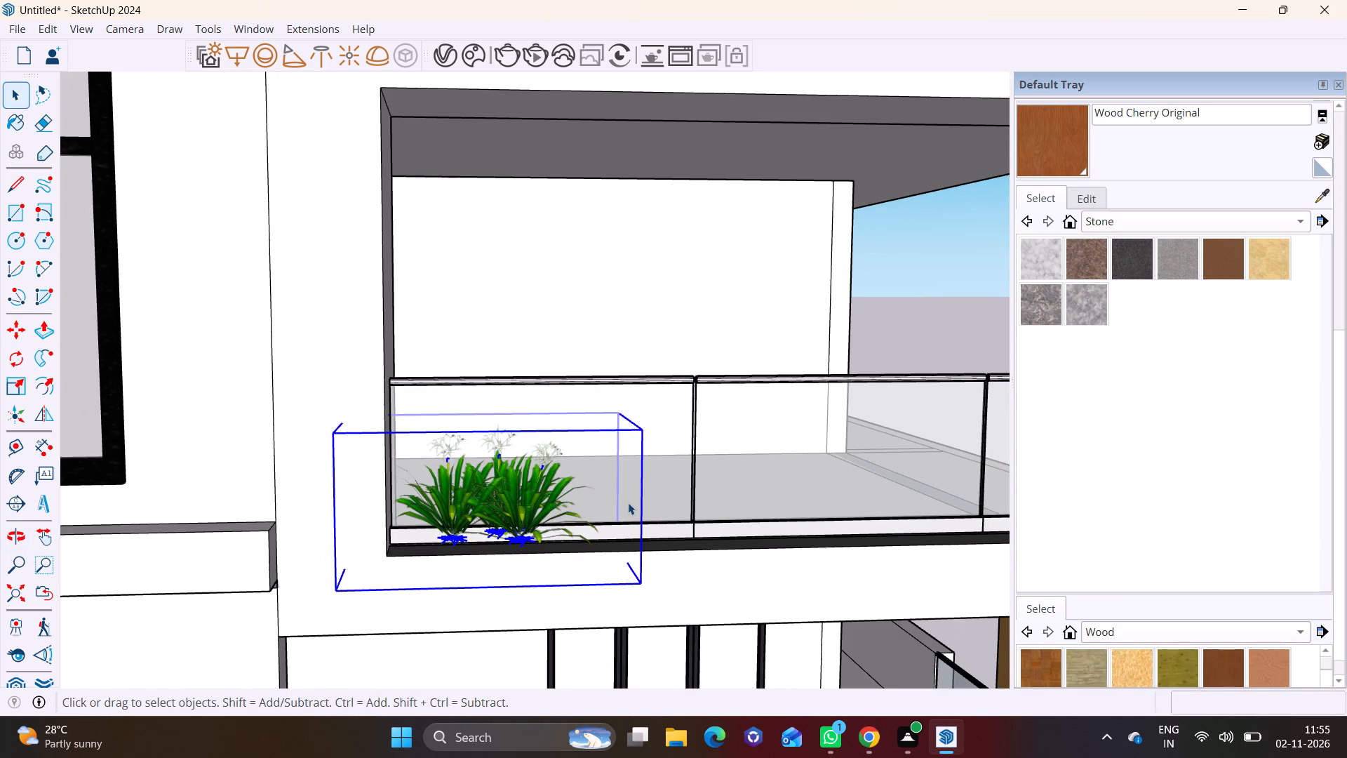
{"action": "key", "text": "m"}
{"action": "left_click", "coordinate": [631, 498]}
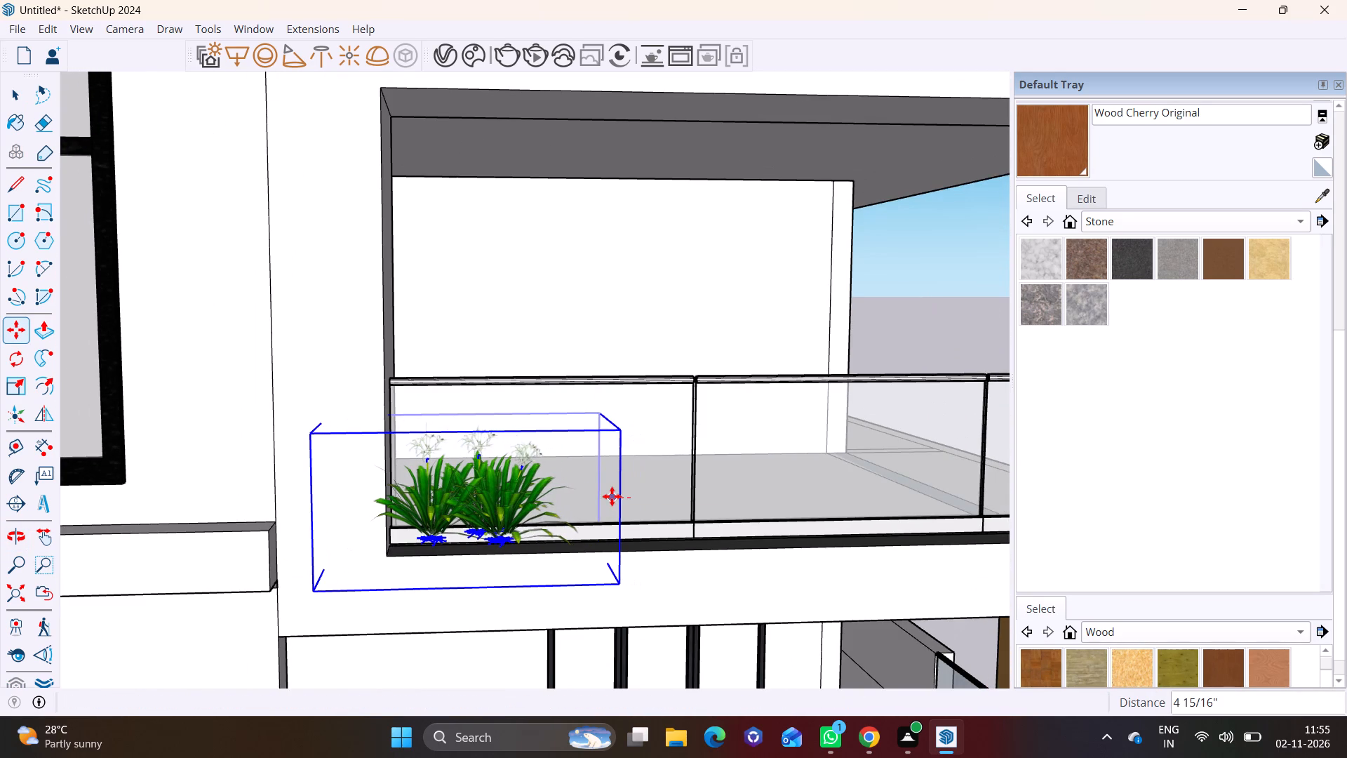
{"action": "left_click", "coordinate": [612, 496]}
Copy the plant along the second-floor ledge toward the corner column to place a second clump beside it.
{"action": "left_click", "coordinate": [530, 519]}
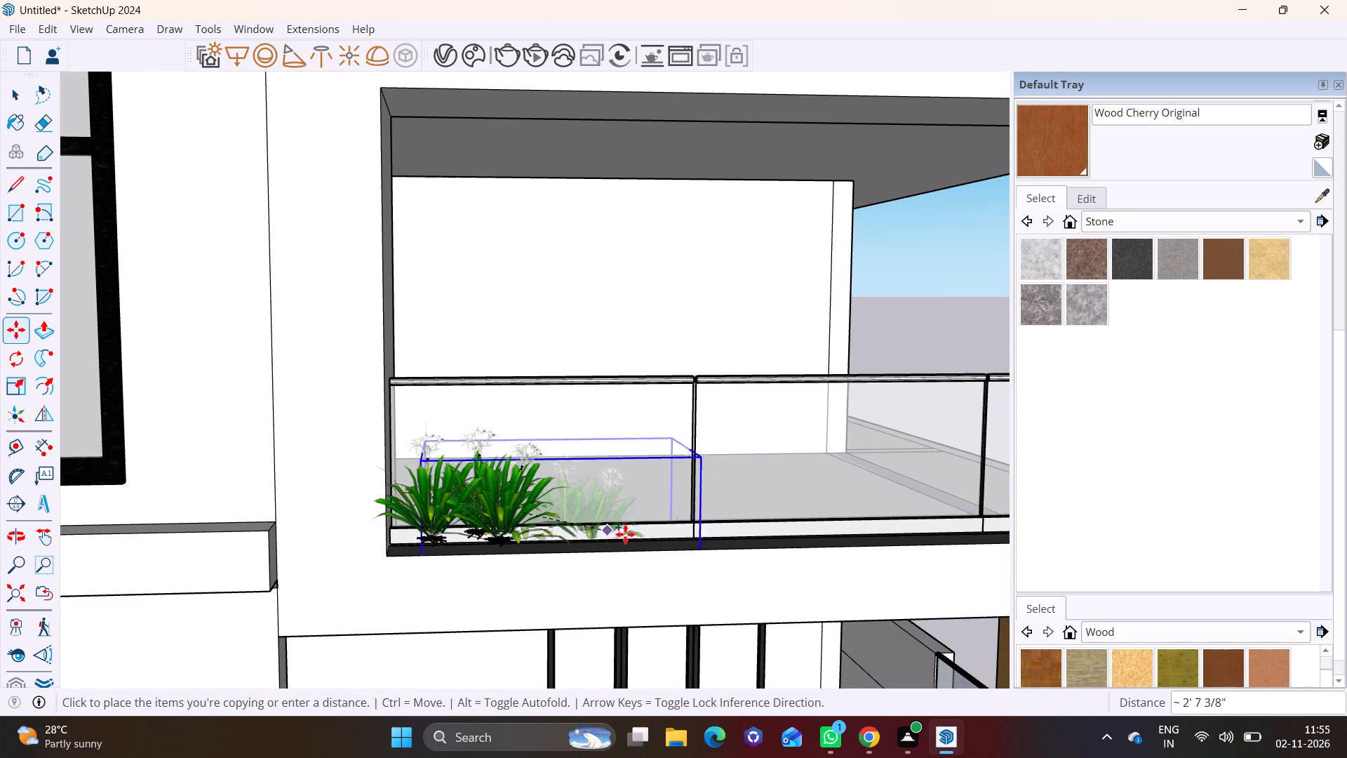
{"action": "left_click", "coordinate": [662, 533]}
Raise the second plant about 6" and bring it forward about 1' onto the ledge, in line with the first.
{"action": "middle_click_drag", "start_coordinate": [662, 533], "coordinate": [604, 517], "text": "shift"}
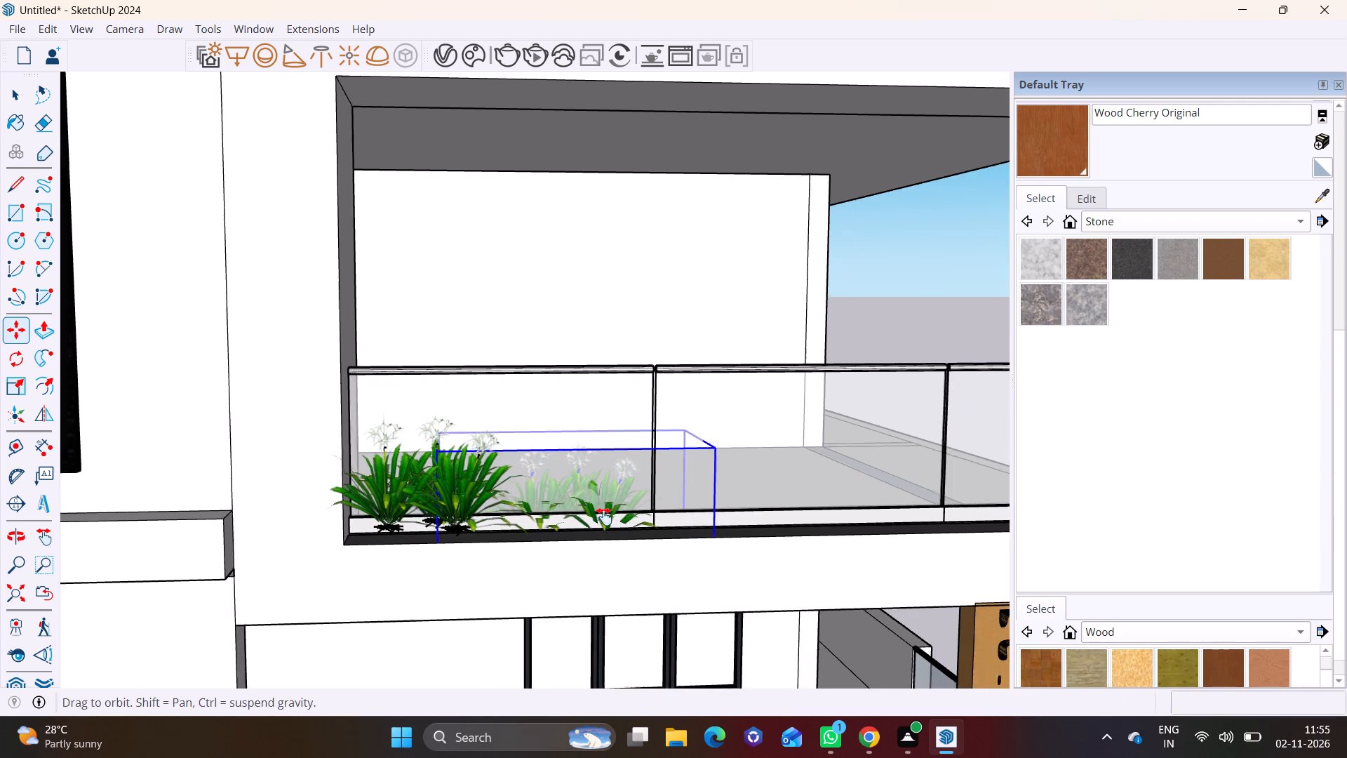
{"action": "middle_click_drag", "start_coordinate": [604, 517], "coordinate": [528, 520], "text": "shift"}
{"action": "middle_click_drag", "start_coordinate": [623, 502], "coordinate": [389, 474]}
{"action": "left_click", "coordinate": [375, 474]}
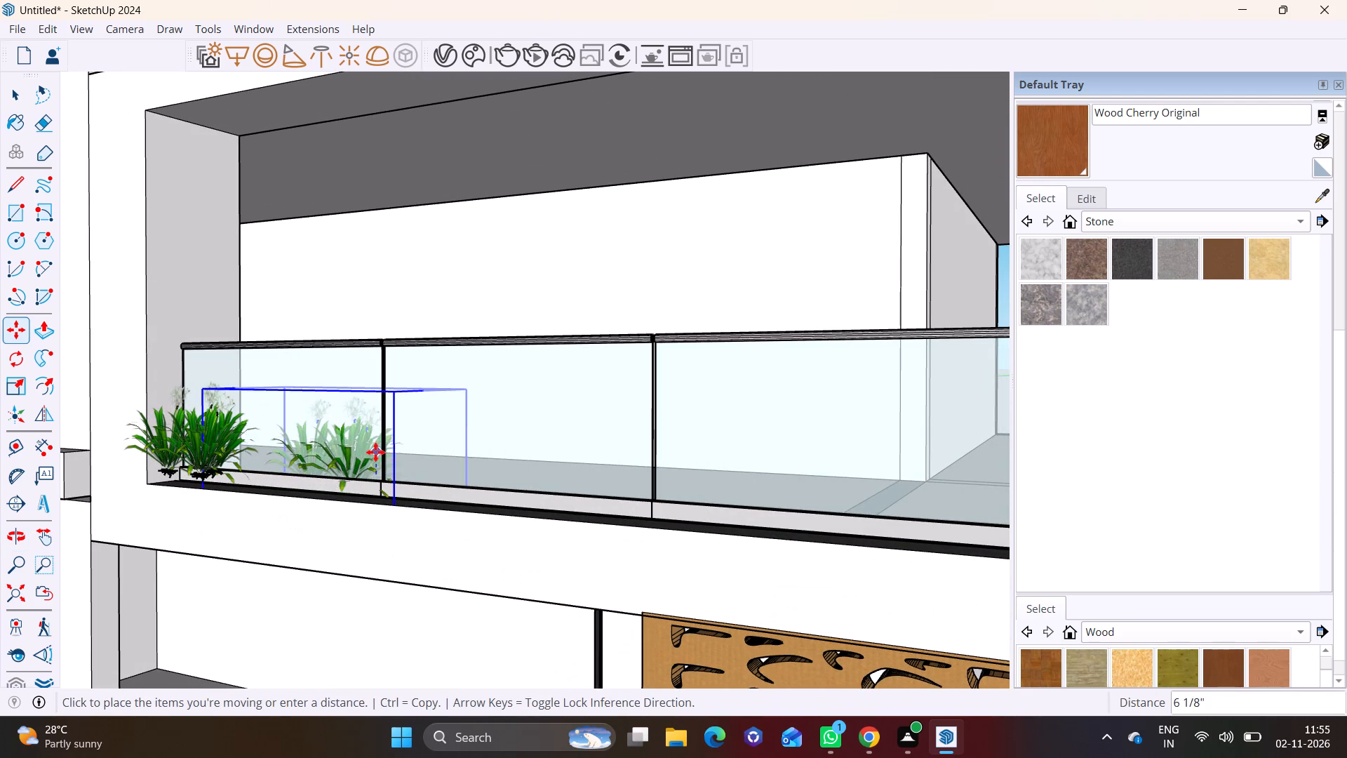
{"action": "left_click", "coordinate": [327, 454]}
{"action": "middle_click_drag", "start_coordinate": [375, 451], "coordinate": [161, 654]}
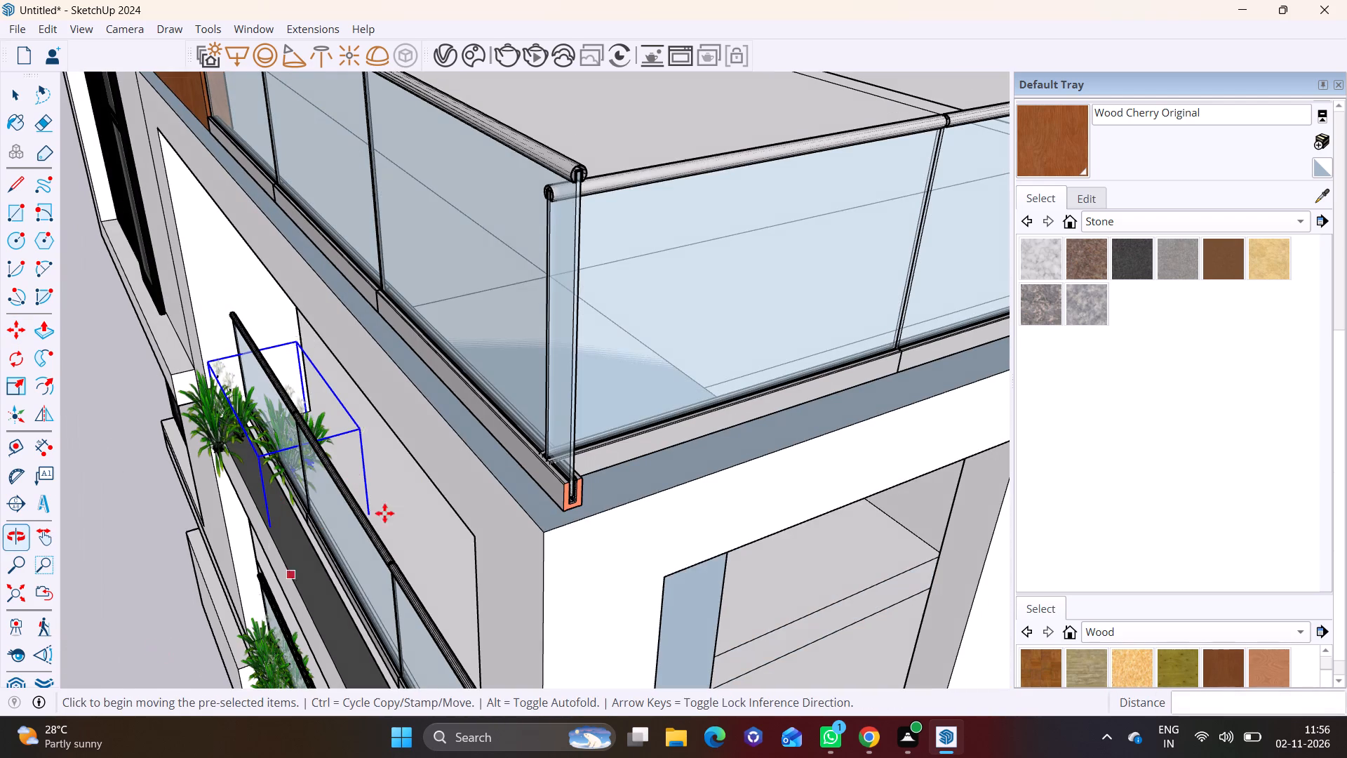
{"action": "left_click", "coordinate": [412, 482]}
{"action": "left_click", "coordinate": [384, 484]}
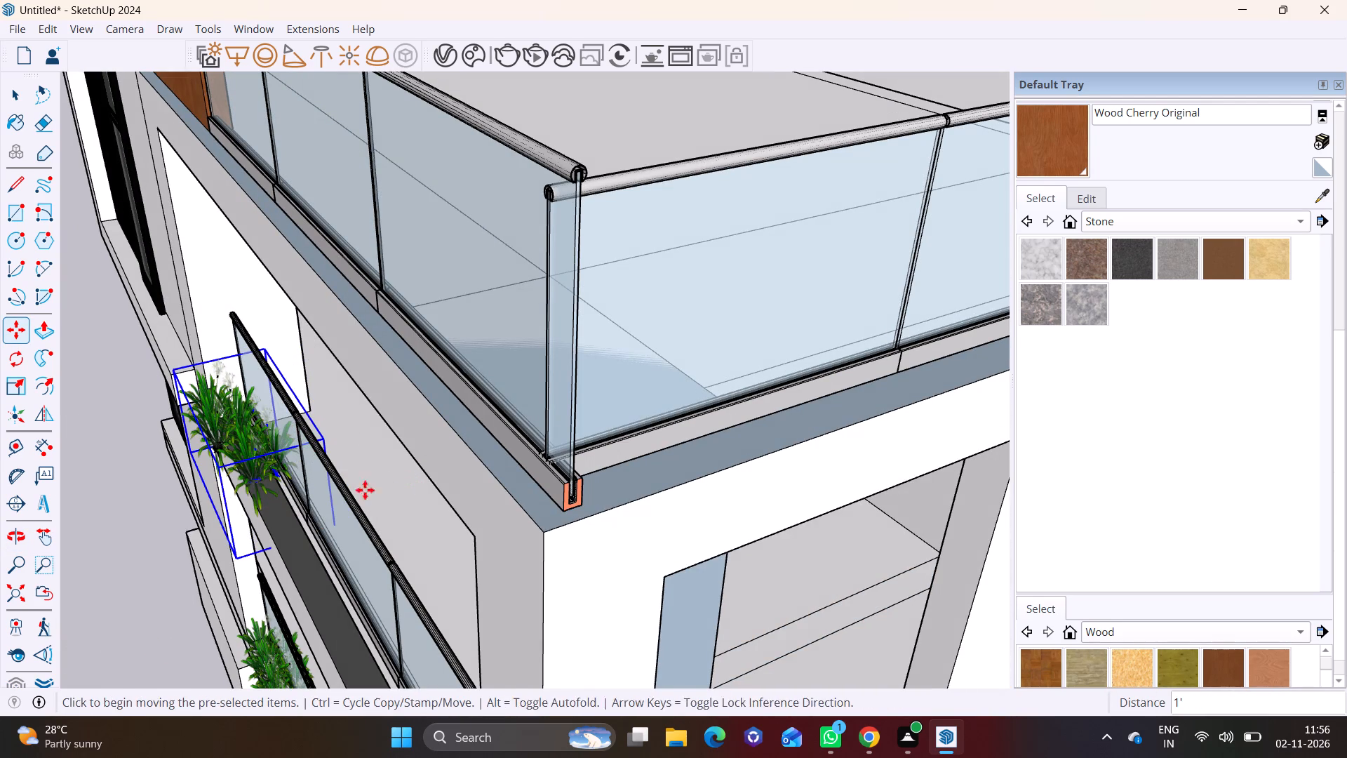
Copy the second plant about 3' 7/8" along the ledge toward the corner column as a third clump.
{"action": "middle_click_drag", "start_coordinate": [351, 506], "coordinate": [788, 451]}
{"action": "scroll", "coordinate": [410, 518], "scroll_direction": "down", "scroll_amount": 3}
{"action": "middle_click_drag", "start_coordinate": [410, 518], "coordinate": [866, 456]}
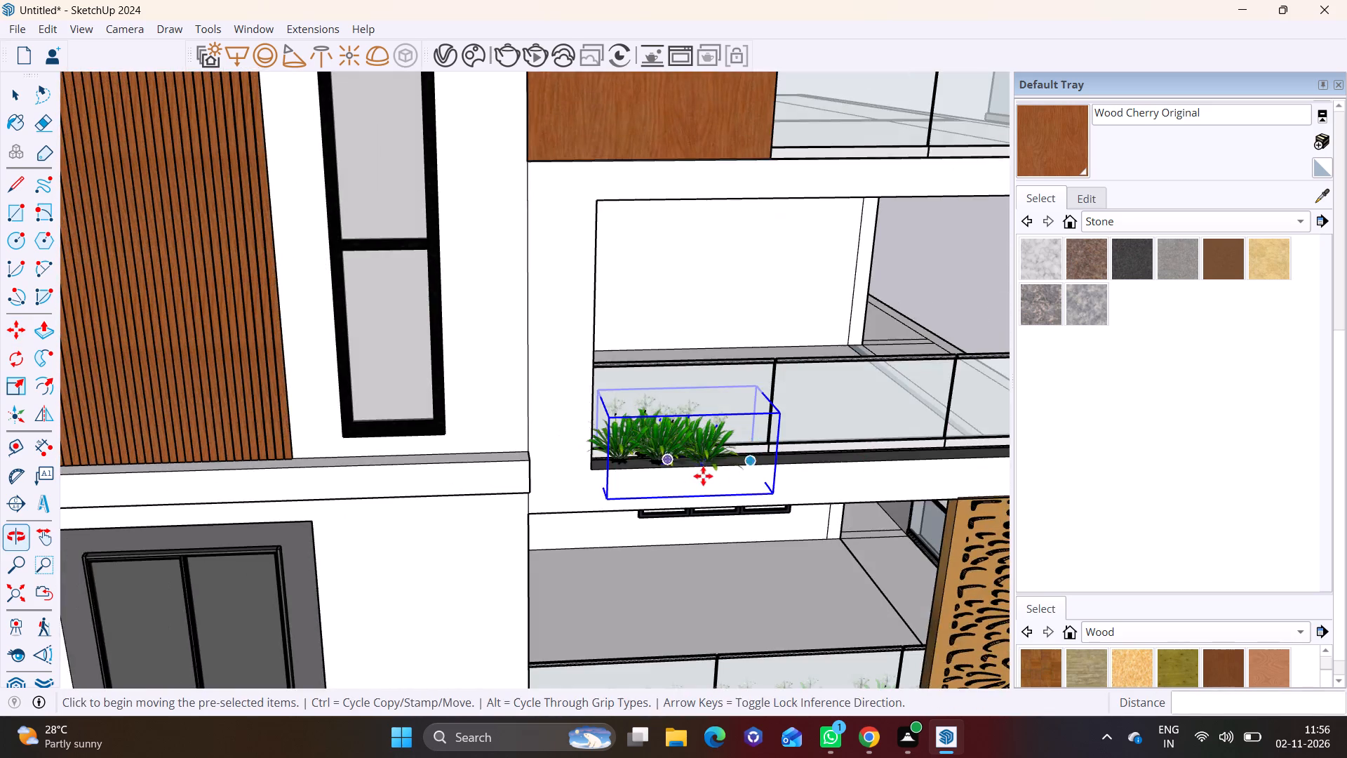
{"action": "scroll", "coordinate": [703, 476], "scroll_direction": "up", "scroll_amount": 3}
{"action": "middle_click_drag", "start_coordinate": [702, 476], "coordinate": [251, 501]}
{"action": "middle_click_drag", "start_coordinate": [350, 524], "coordinate": [539, 534]}
{"action": "scroll", "coordinate": [300, 527], "scroll_direction": "up", "scroll_amount": 4}
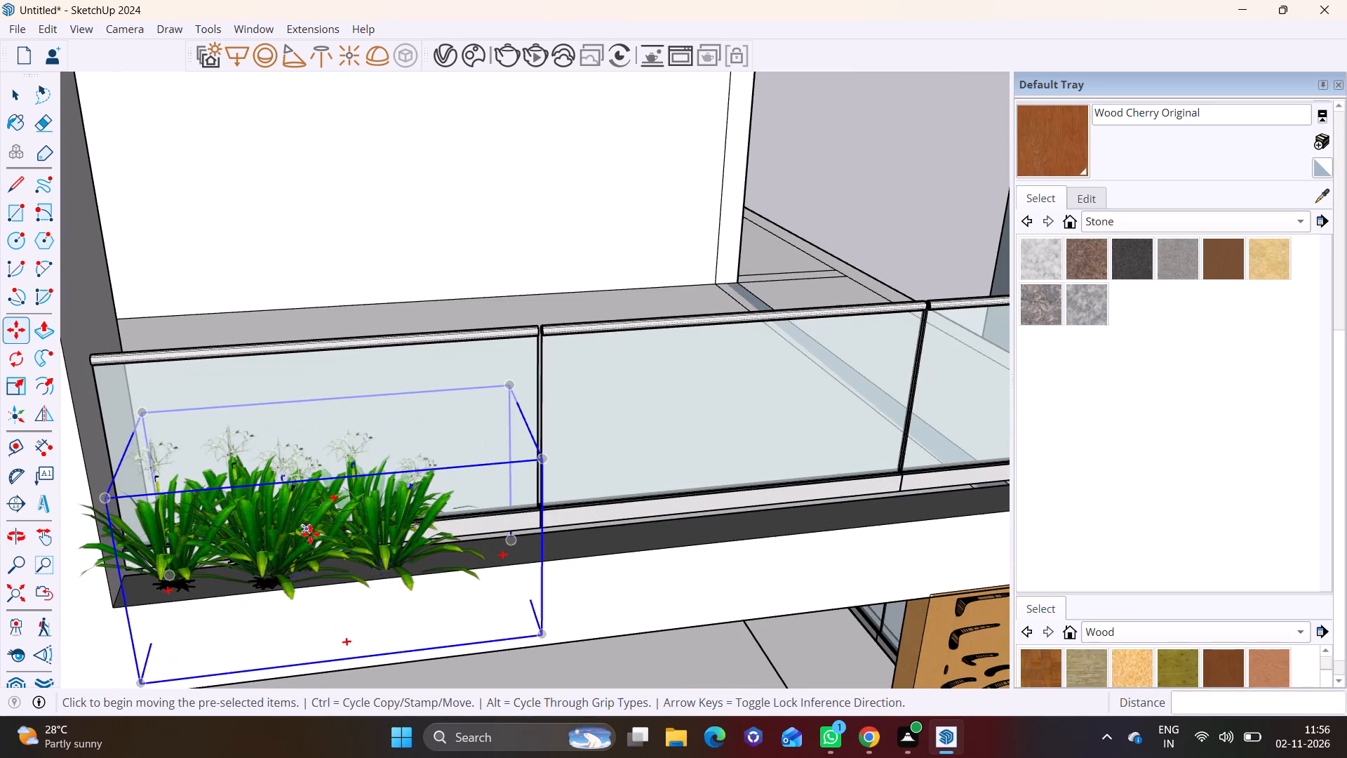
{"action": "left_click", "coordinate": [373, 549]}
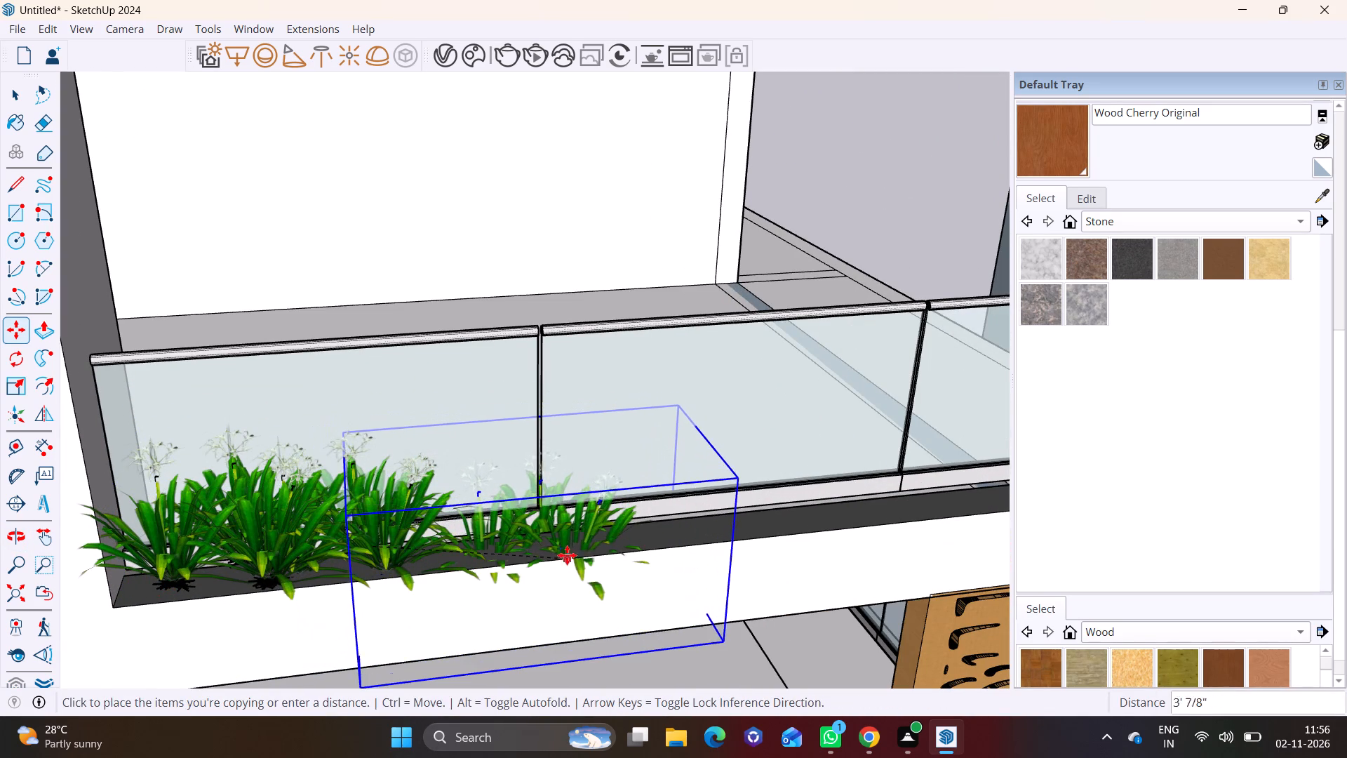
{"action": "left_click", "coordinate": [571, 554]}
Copy the third plant farther along the ledge, beside the middle glass panel, as a fourth clump.
{"action": "middle_click_drag", "start_coordinate": [543, 550], "coordinate": [252, 456]}
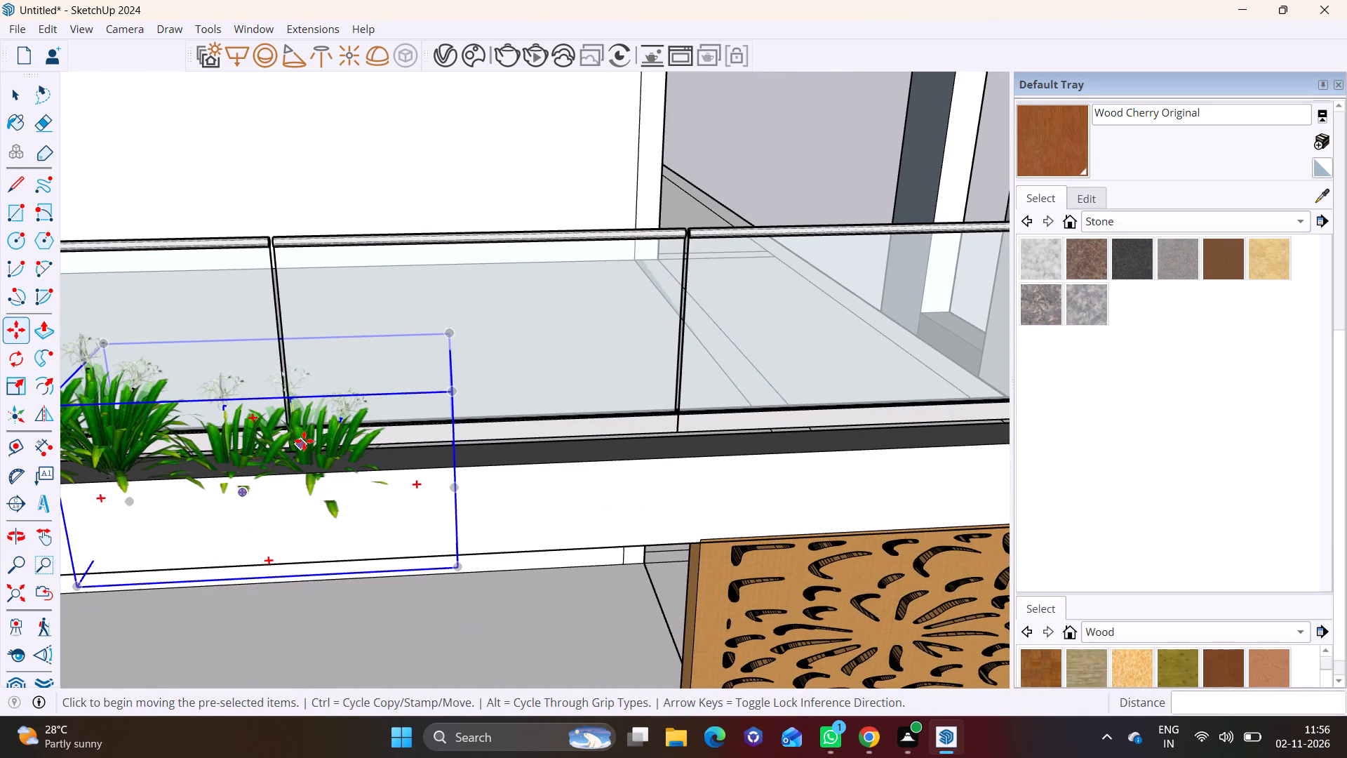
{"action": "left_click", "coordinate": [304, 441]}
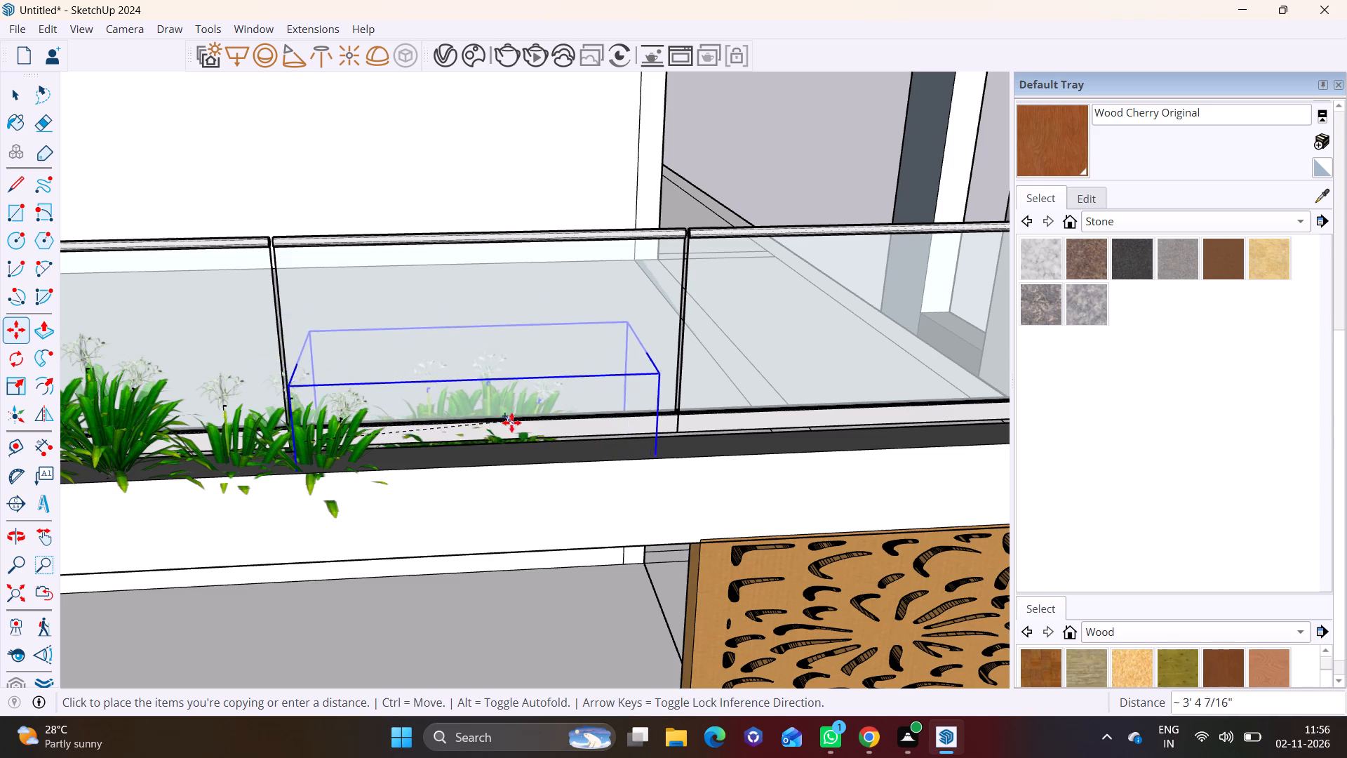
{"action": "left_click", "coordinate": [474, 399]}
Bring the fourth plant forward about 9 1/2" from behind the glass onto the ledge.
{"action": "middle_click_drag", "start_coordinate": [561, 418], "coordinate": [292, 545]}
{"action": "scroll", "coordinate": [272, 486], "scroll_direction": "down", "scroll_amount": 2}
{"action": "middle_click_drag", "start_coordinate": [286, 474], "coordinate": [408, 448], "text": "shift"}
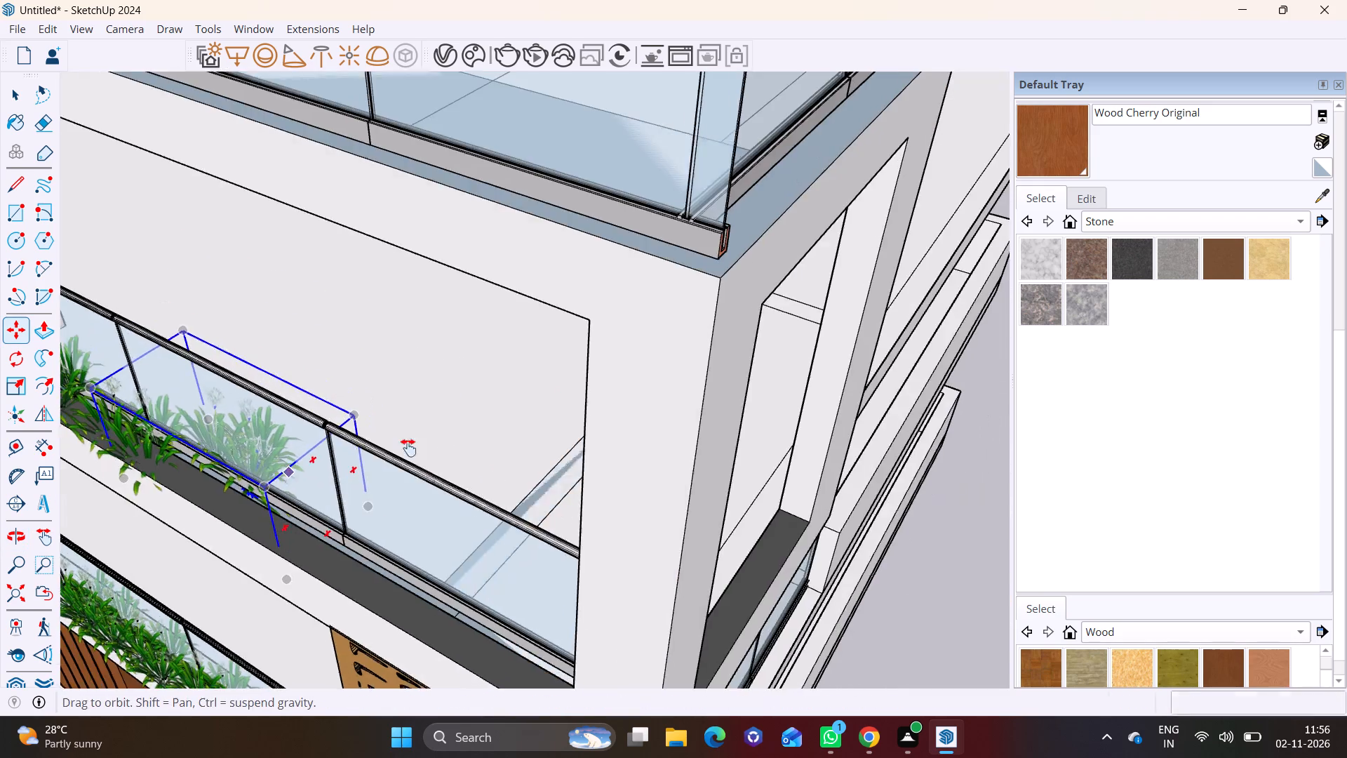
{"action": "middle_click_drag", "start_coordinate": [408, 448], "coordinate": [558, 418], "text": "shift"}
{"action": "left_click", "coordinate": [500, 416]}
{"action": "left_click", "coordinate": [474, 439]}
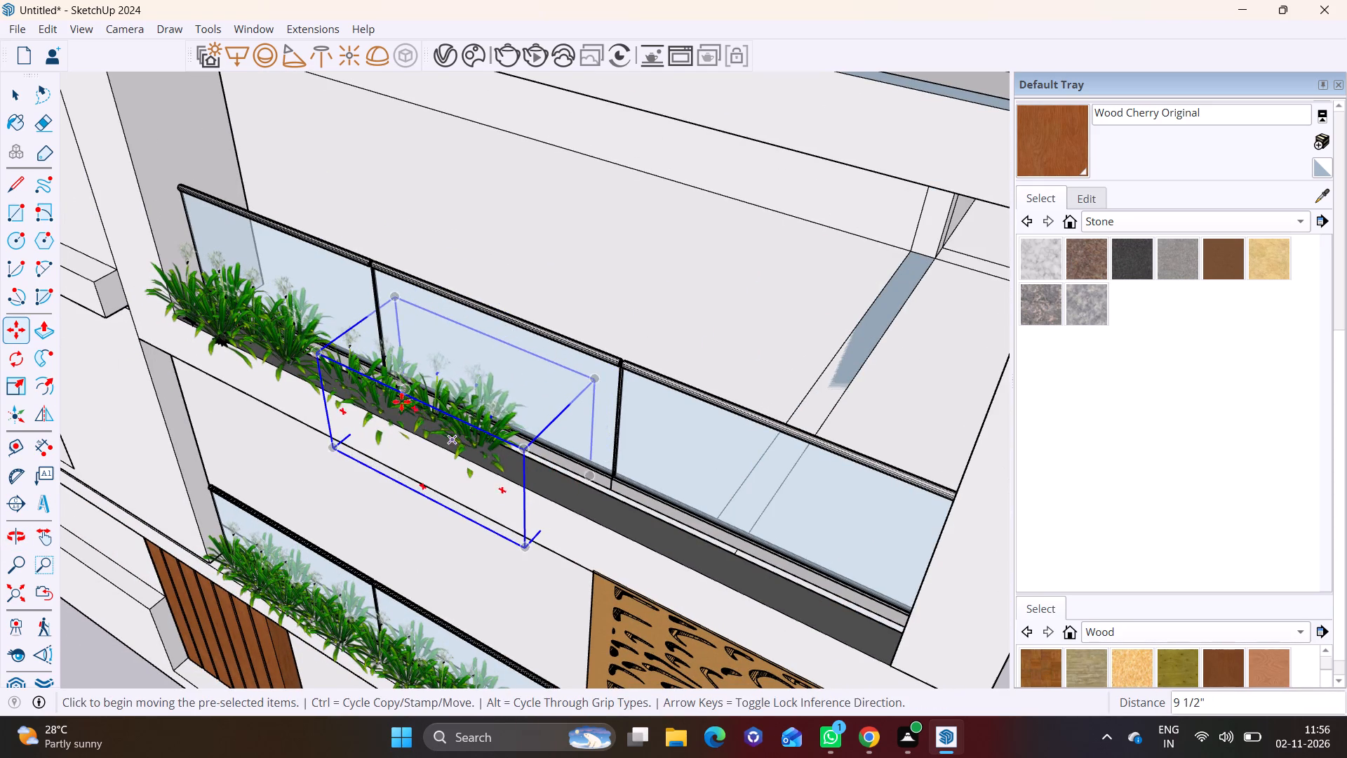
Raise the third plant about 9" so it sits on the ledge in line with its neighbours.
{"action": "key", "text": "space"}
{"action": "left_click", "coordinate": [364, 400]}
{"action": "key", "text": "m"}
{"action": "left_click", "coordinate": [366, 395]}
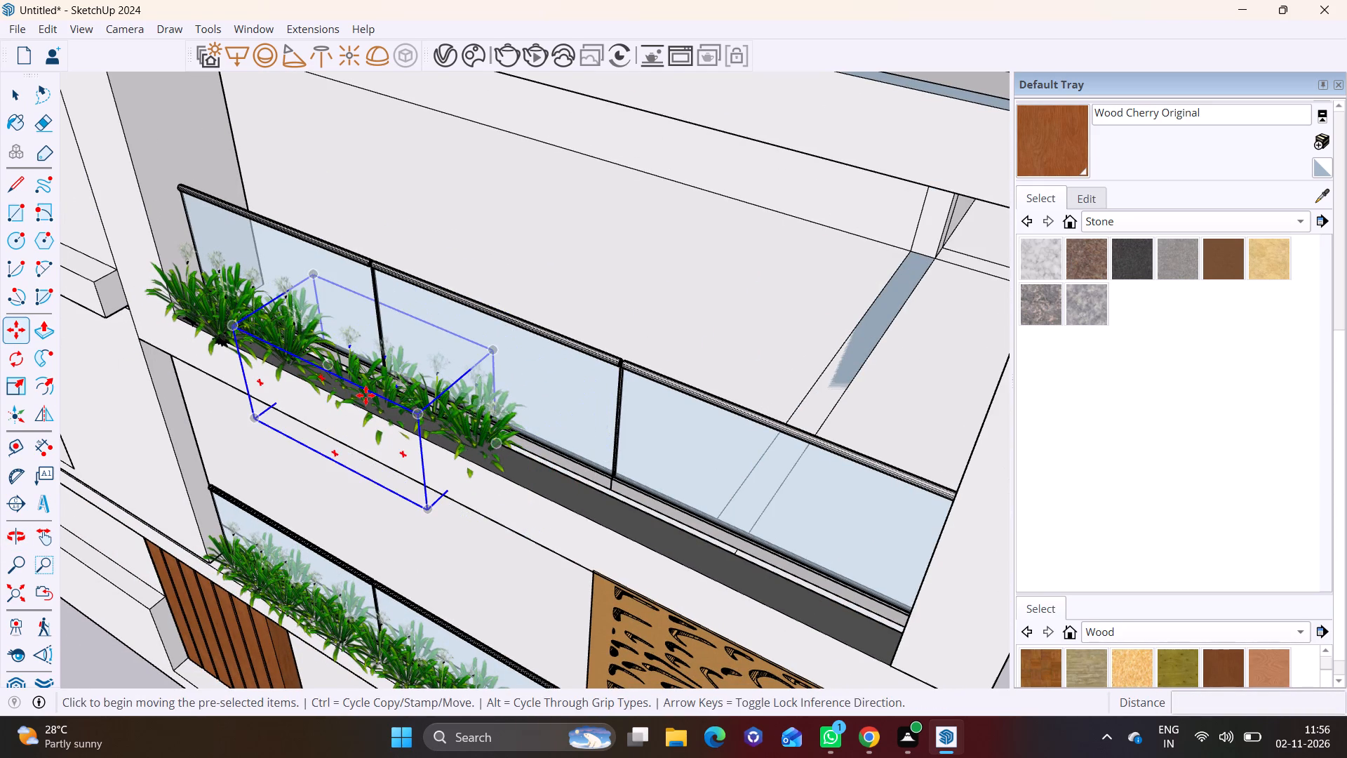
{"action": "left_click", "coordinate": [359, 372]}
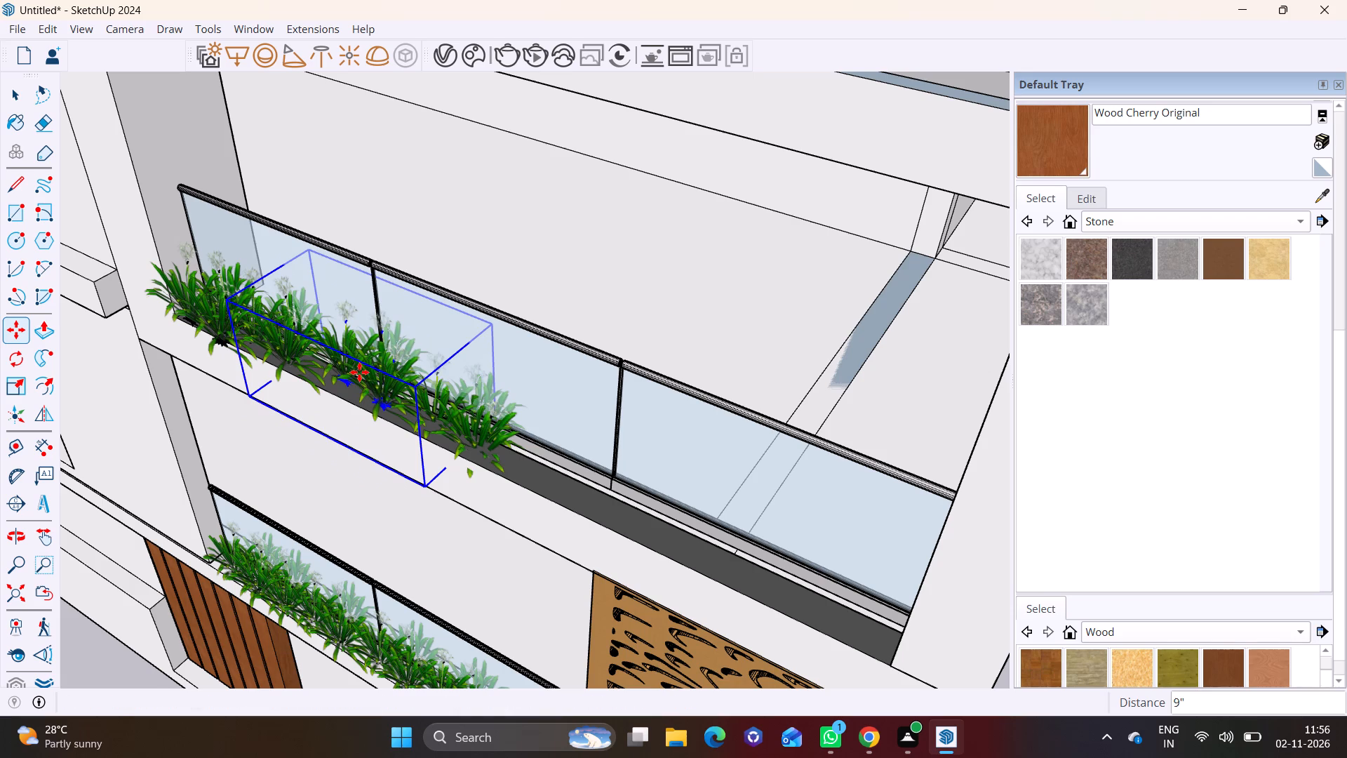
{"action": "key", "text": "space"}
{"action": "left_click", "coordinate": [577, 317]}
Raise the fourth plant slightly so its base sits level on the second-floor balcony ledge.
{"action": "middle_click_drag", "start_coordinate": [467, 404], "coordinate": [753, 265]}
{"action": "scroll", "coordinate": [709, 258], "scroll_direction": "down", "scroll_amount": 2}
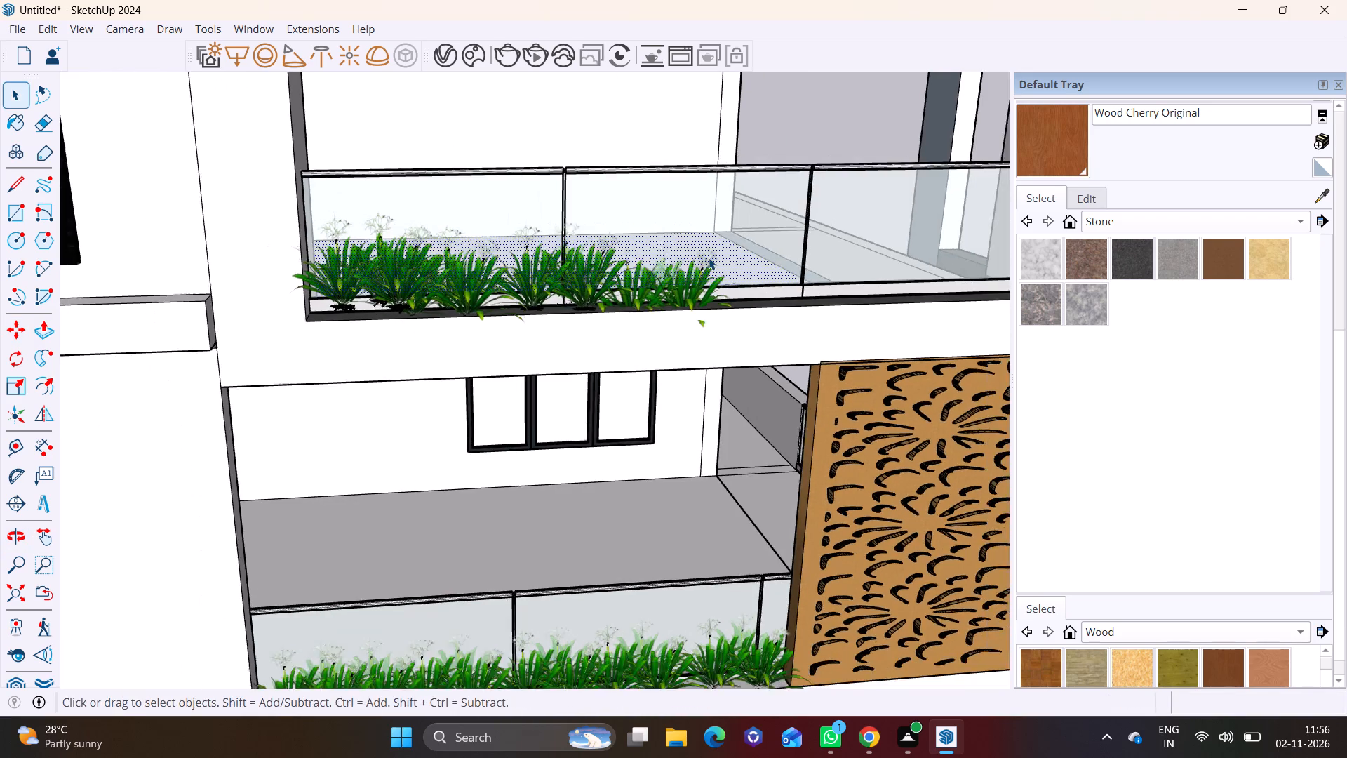
{"action": "middle_click_drag", "start_coordinate": [657, 297], "coordinate": [413, 365], "text": "shift"}
{"action": "middle_click_drag", "start_coordinate": [389, 376], "coordinate": [24, 332]}
{"action": "scroll", "coordinate": [374, 218], "scroll_direction": "up", "scroll_amount": 7}
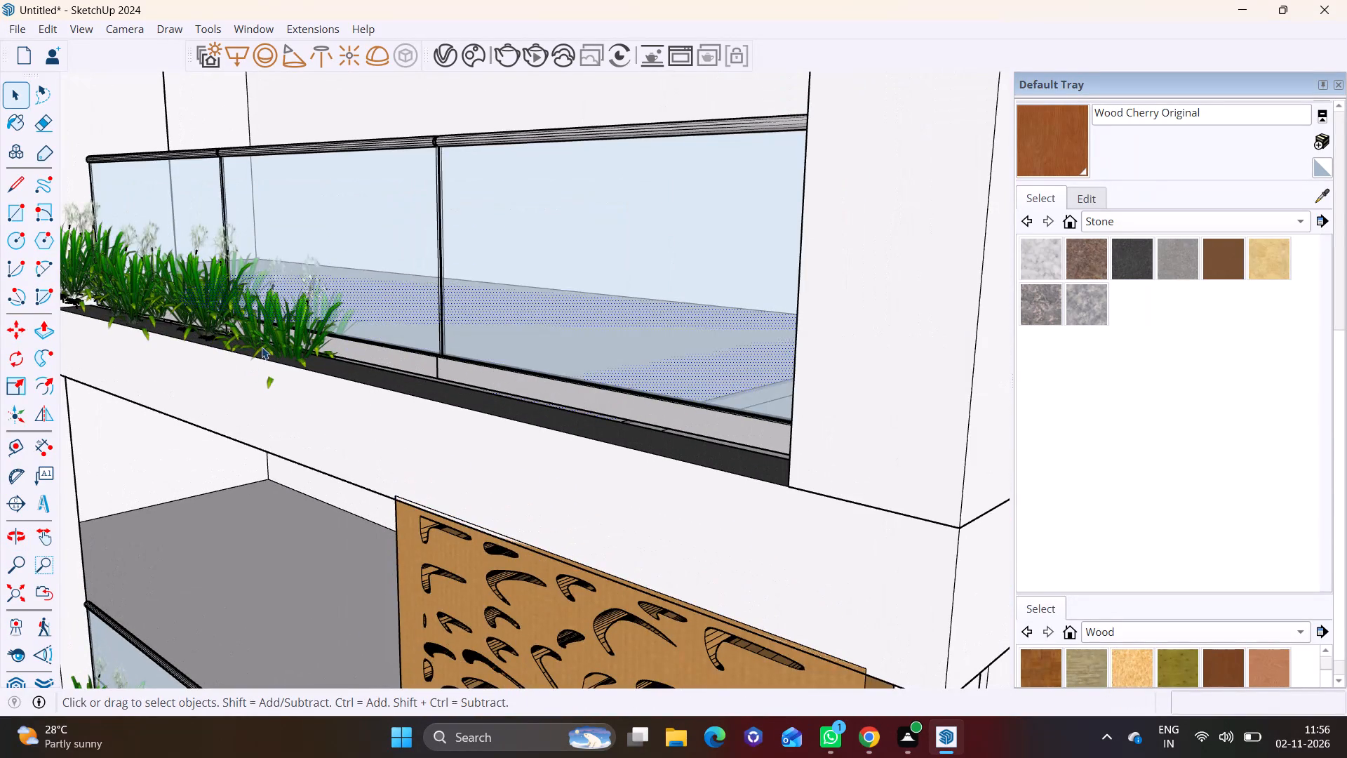
{"action": "left_click", "coordinate": [282, 334]}
{"action": "key", "text": "m"}
{"action": "left_click", "coordinate": [422, 307]}
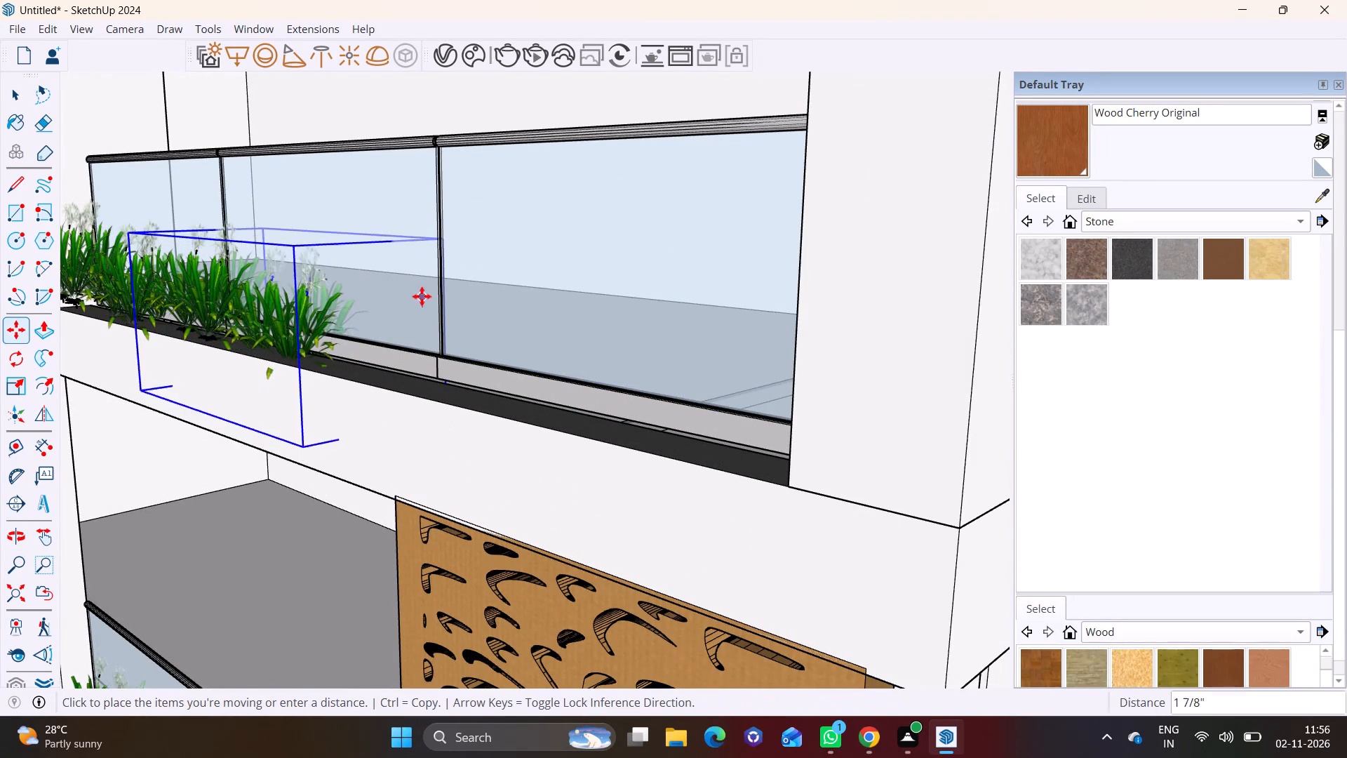
{"action": "left_click", "coordinate": [420, 281]}
Copy the fourth plant three more times along the second-floor ledge, about 3' apart, filling the row to the far wall.
{"action": "left_click", "coordinate": [275, 314]}
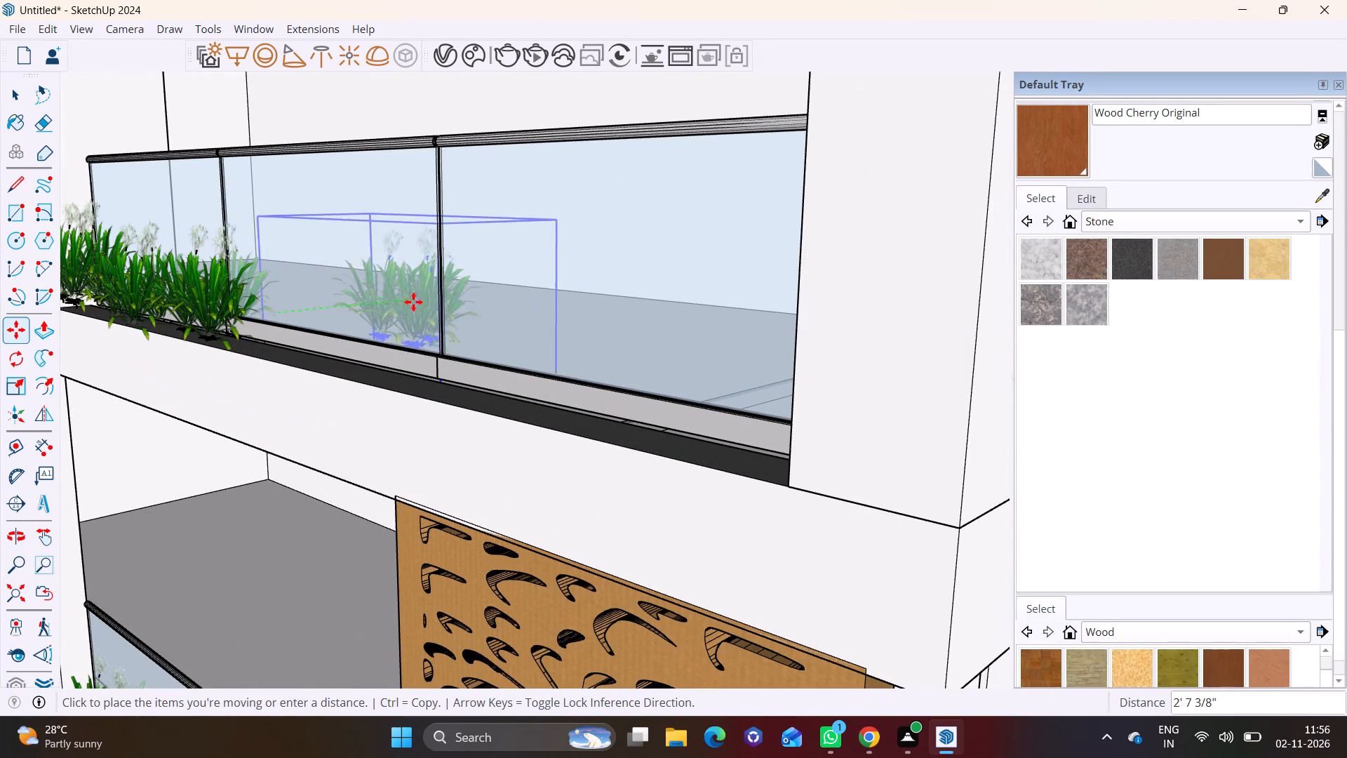
{"action": "key", "text": "space"}
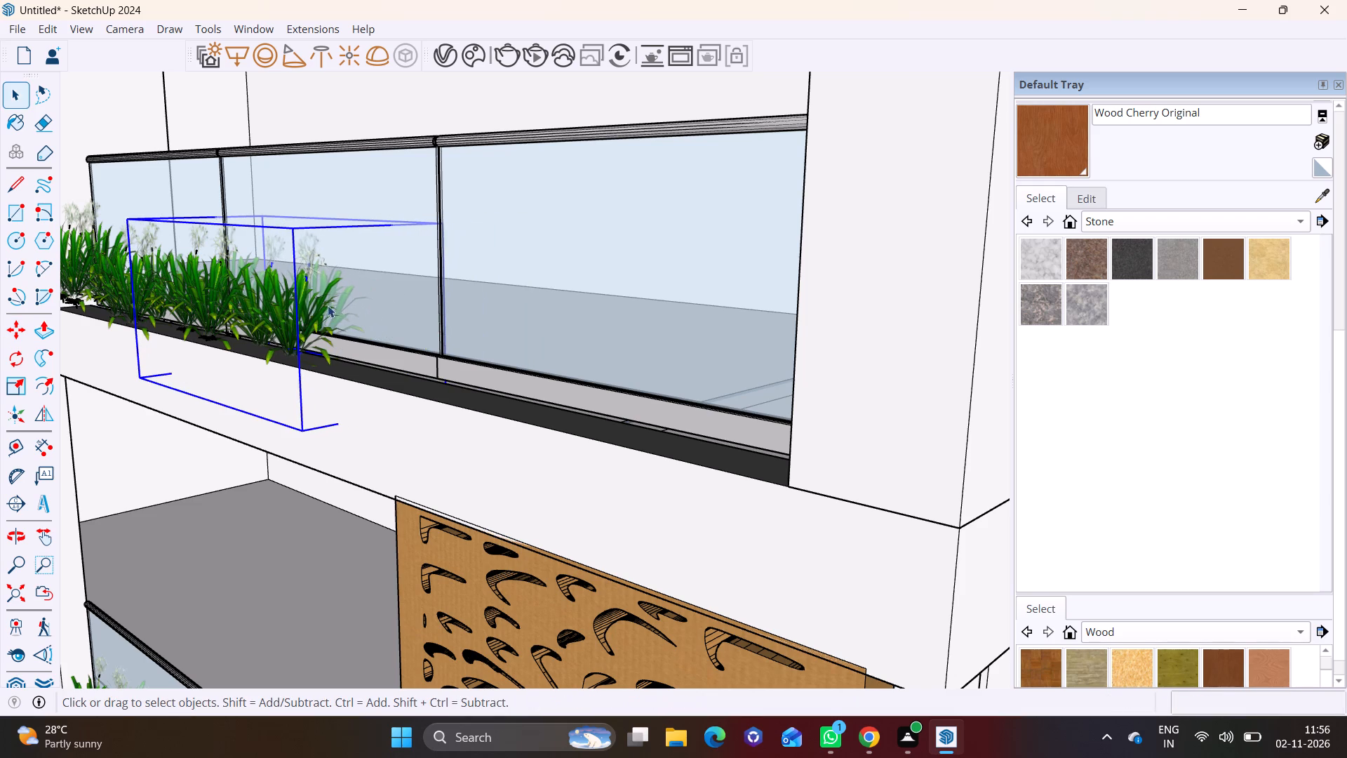
{"action": "left_click", "coordinate": [366, 295]}
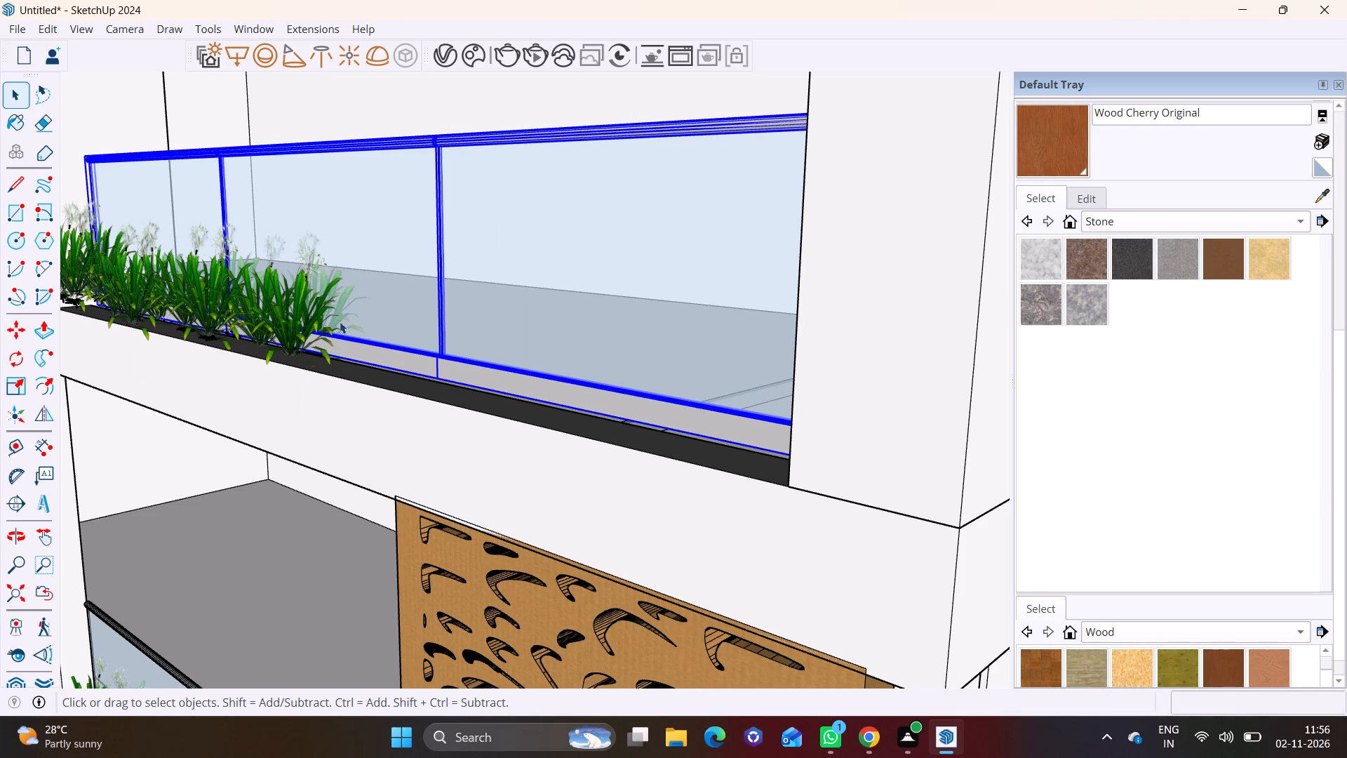
{"action": "left_click", "coordinate": [278, 325]}
{"action": "key", "text": "m"}
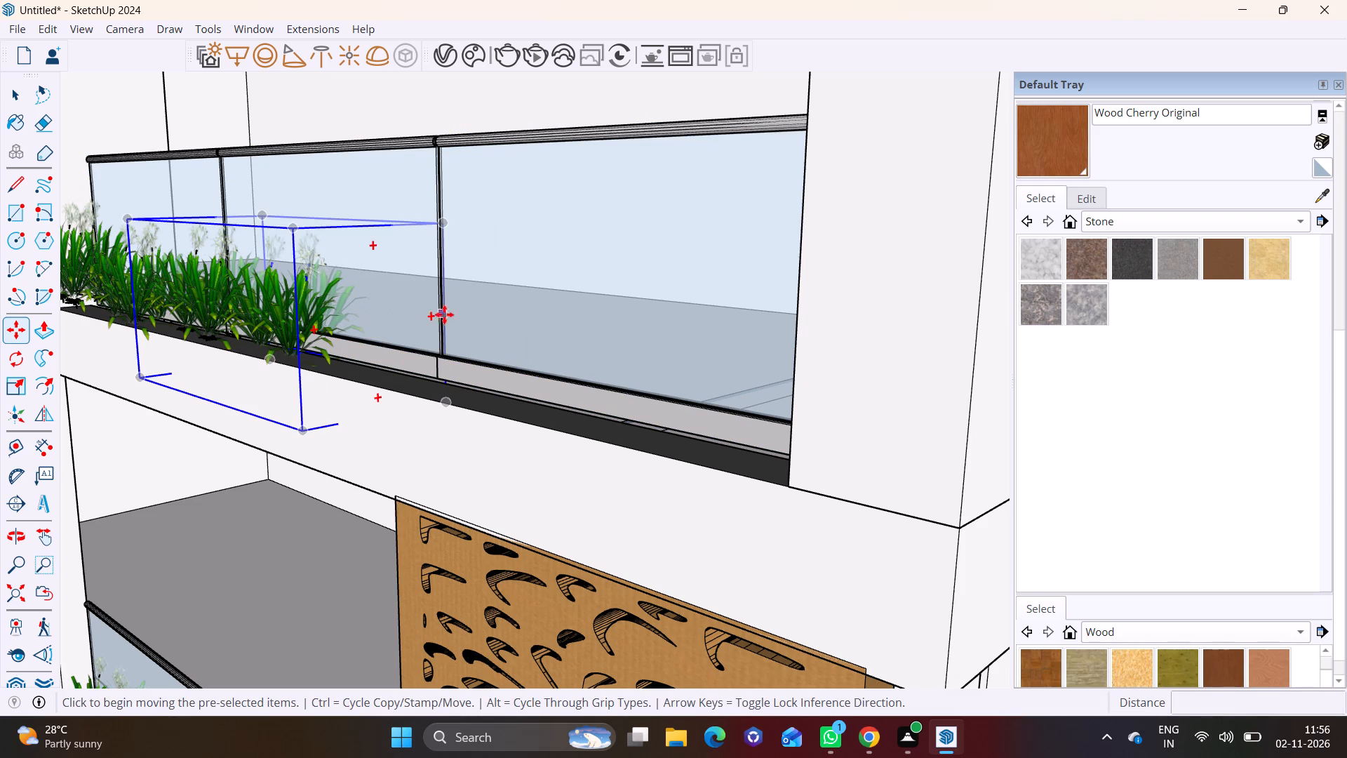
{"action": "left_click", "coordinate": [518, 306]}
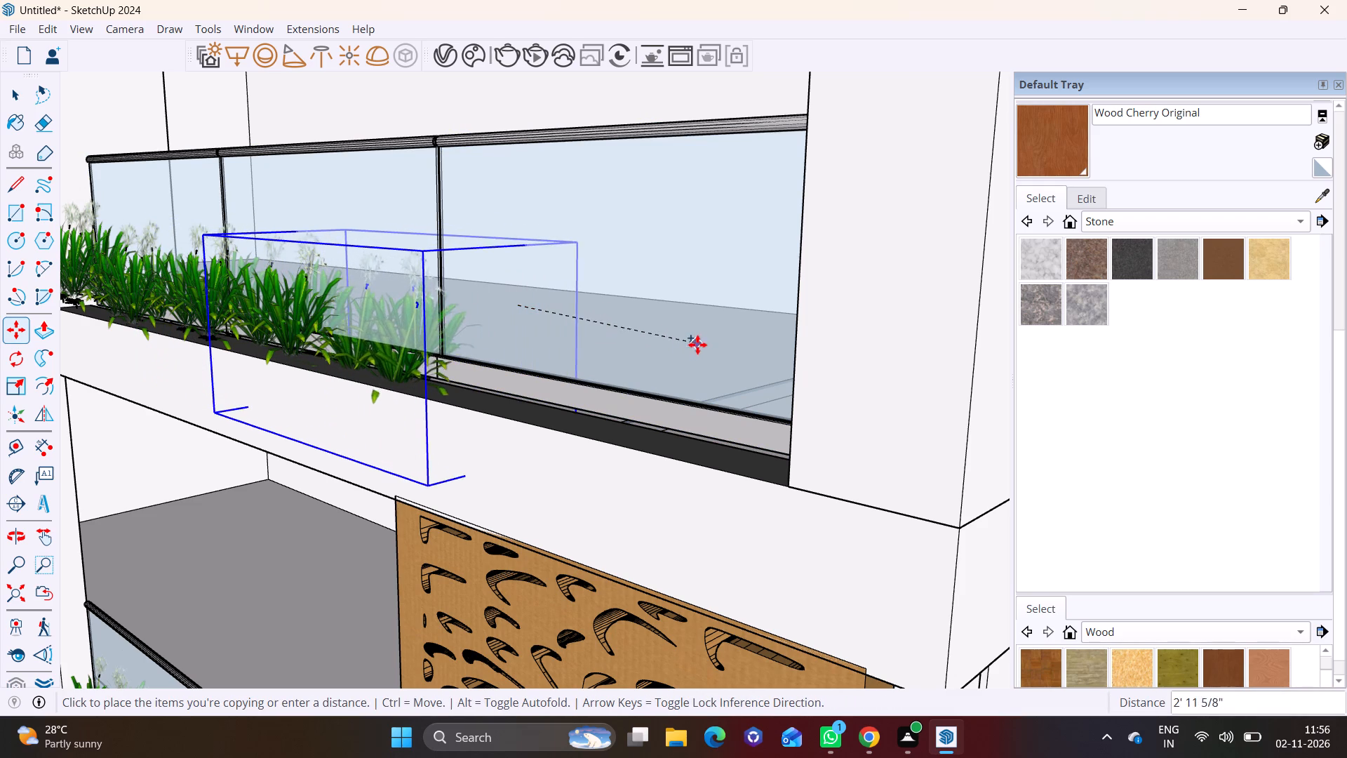
{"action": "left_click", "coordinate": [717, 345]}
{"action": "left_click", "coordinate": [655, 340]}
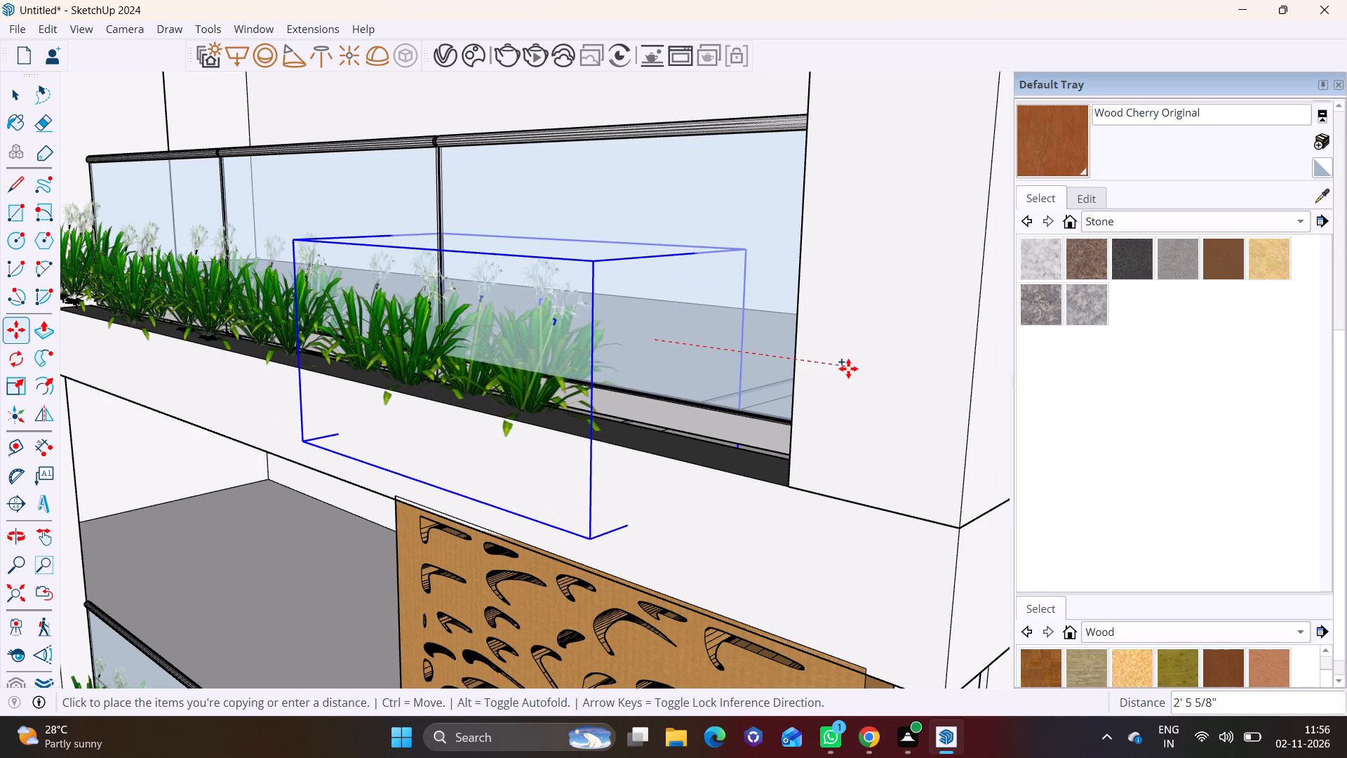
{"action": "left_click", "coordinate": [848, 368]}
{"action": "left_click", "coordinate": [619, 343]}
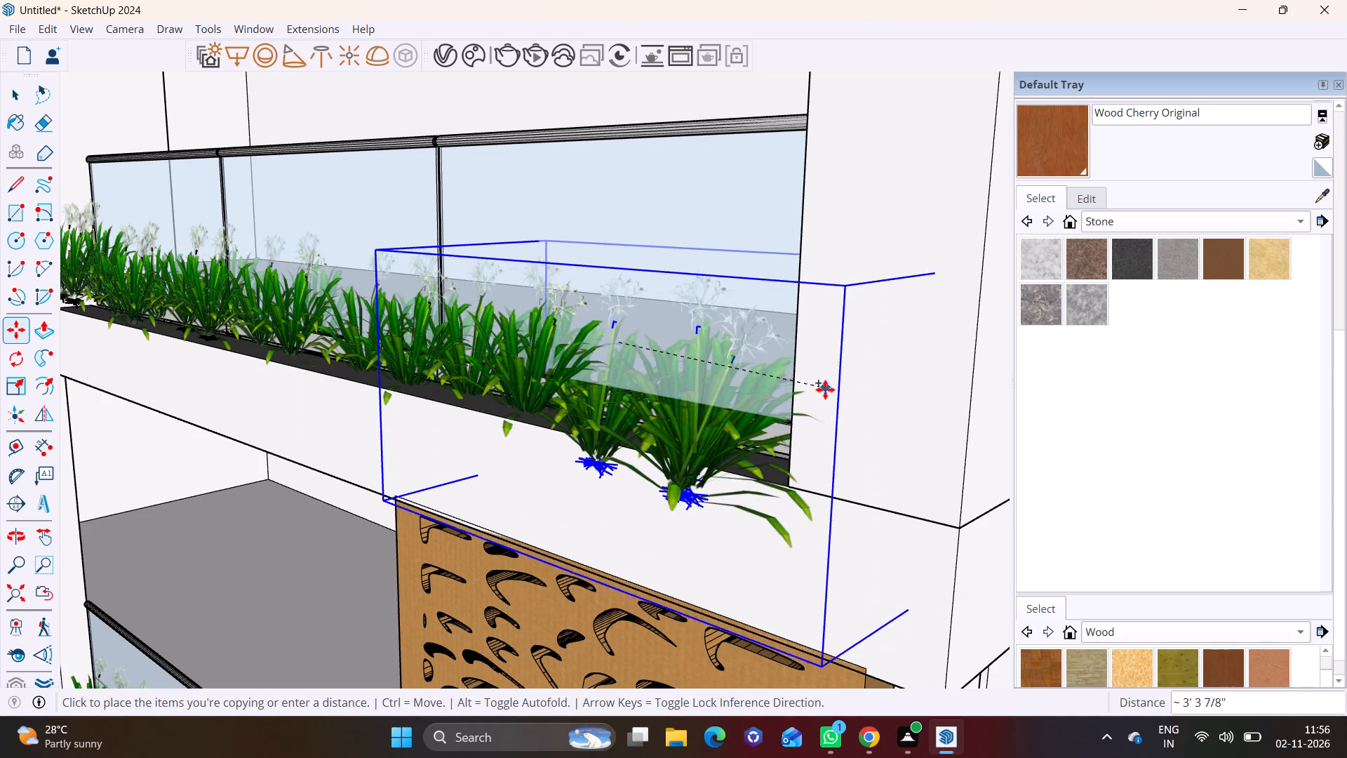
{"action": "left_click", "coordinate": [851, 375]}
{"action": "key", "text": "space"}
{"action": "left_click", "coordinate": [355, 441]}
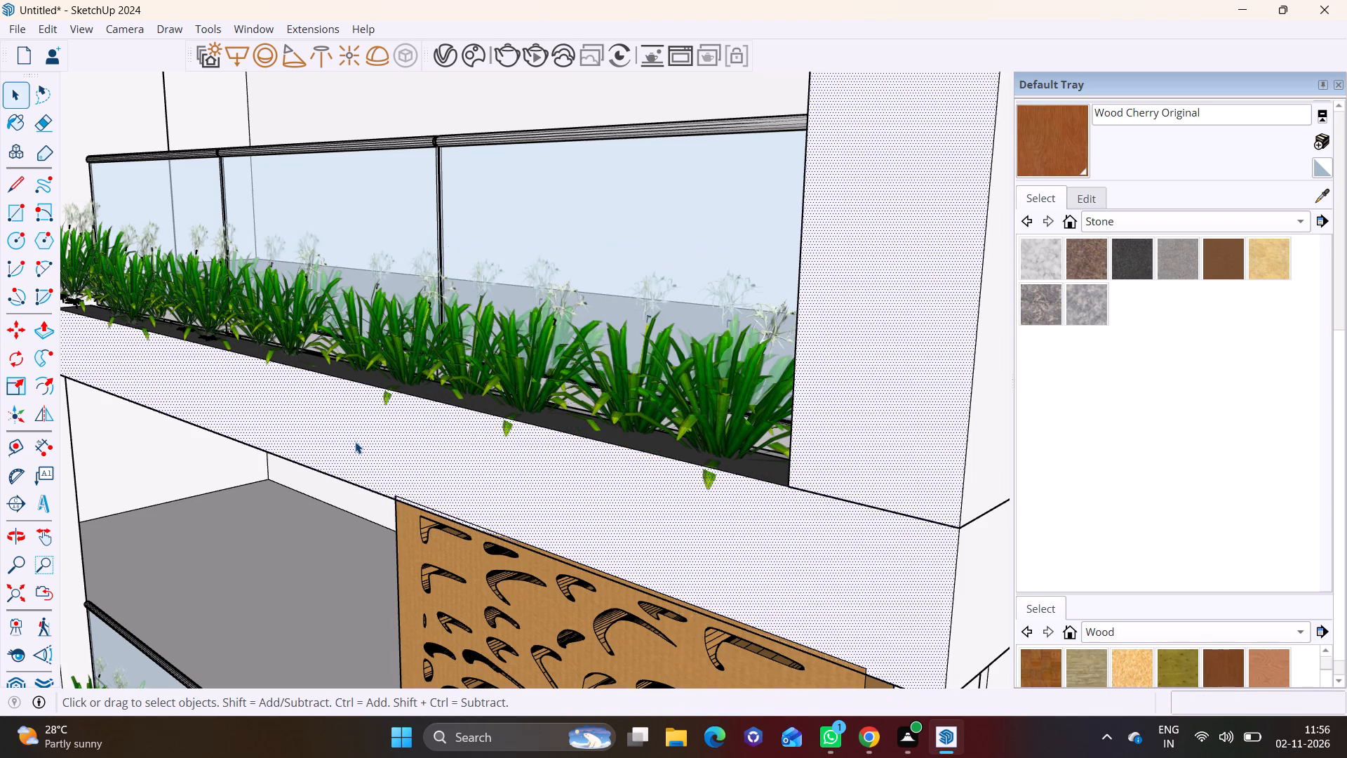
Copy the row's last plant up to the terrace above, at the end of the glass railing beside the wood-clad wall.
{"action": "scroll", "coordinate": [355, 441], "scroll_direction": "down", "scroll_amount": 13}
{"action": "middle_click_drag", "start_coordinate": [380, 424], "coordinate": [457, 571], "text": "shift"}
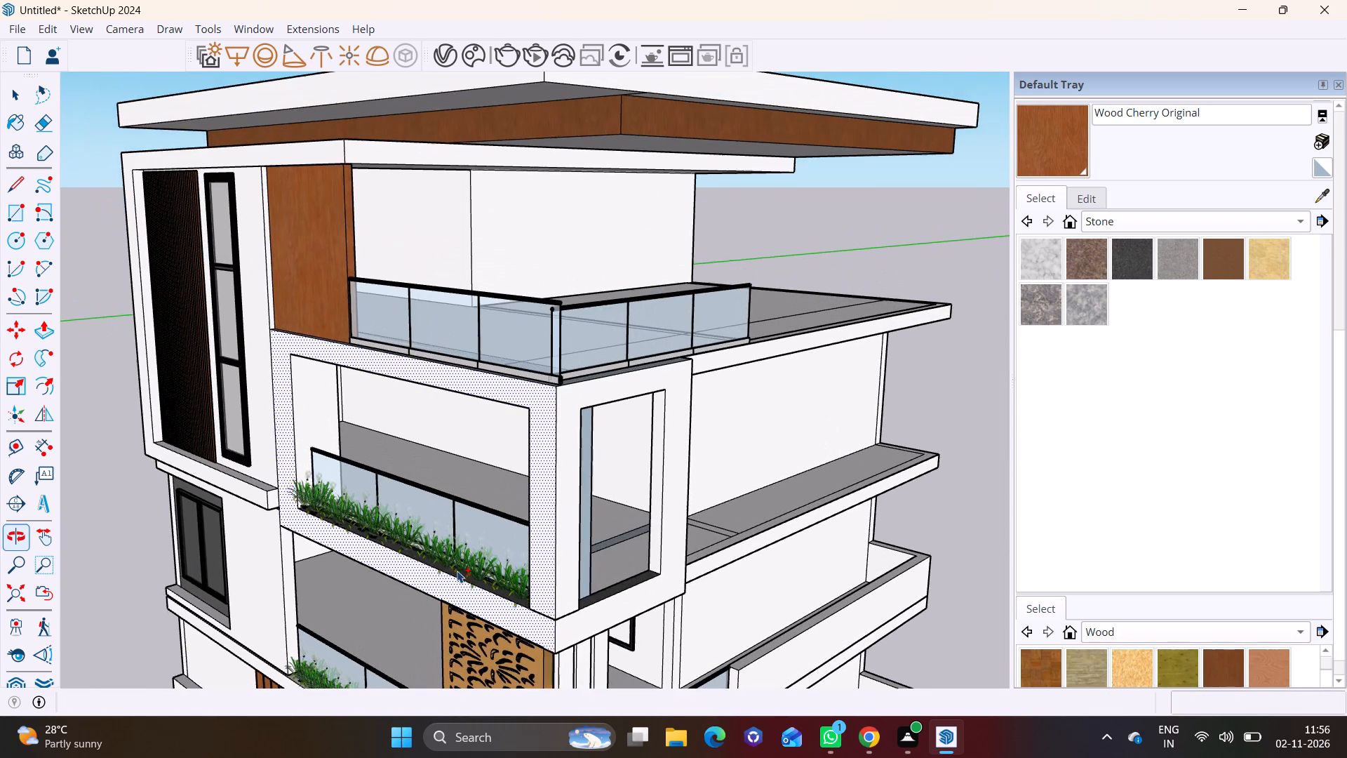
{"action": "scroll", "coordinate": [427, 563], "scroll_direction": "up", "scroll_amount": 6}
{"action": "left_click", "coordinate": [602, 603]}
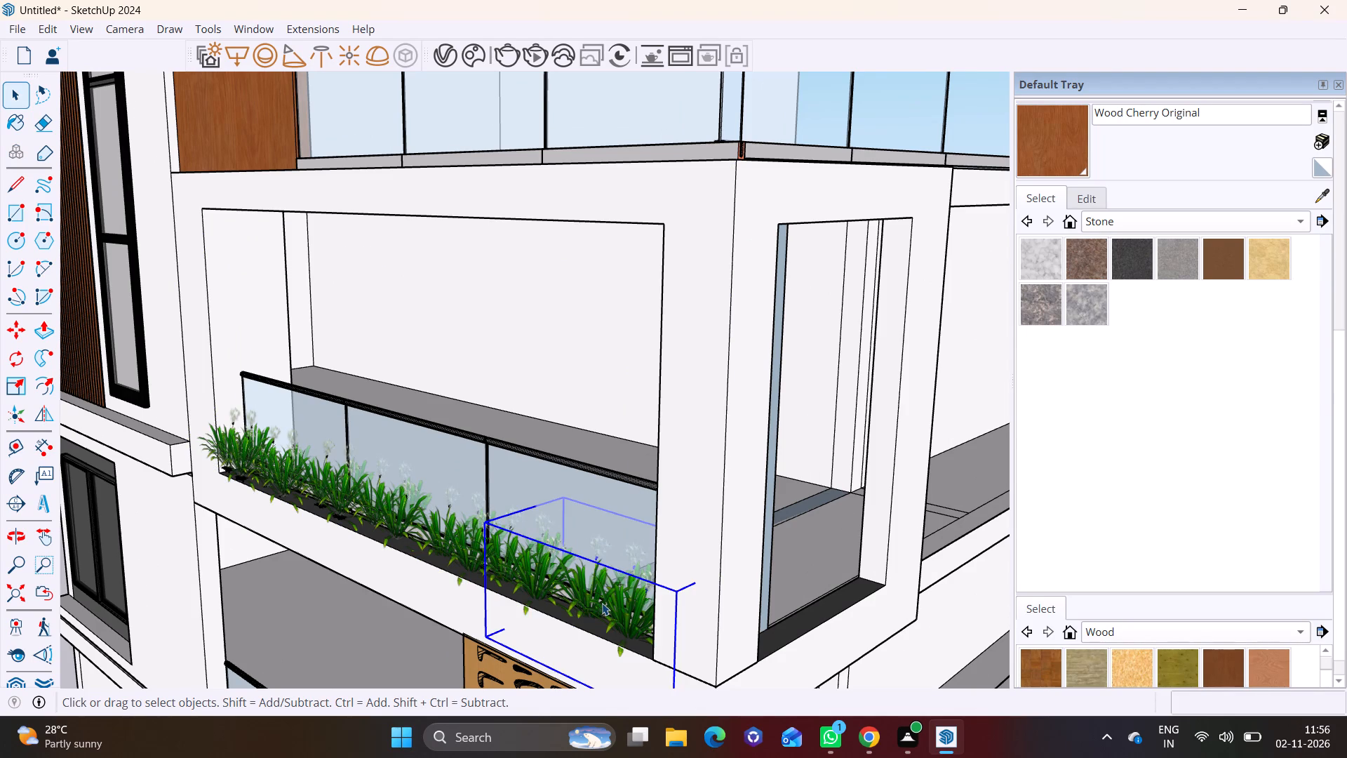
{"action": "key", "text": "m"}
{"action": "left_click", "coordinate": [602, 603]}
{"action": "middle_click_drag", "start_coordinate": [386, 119], "coordinate": [375, 267]}
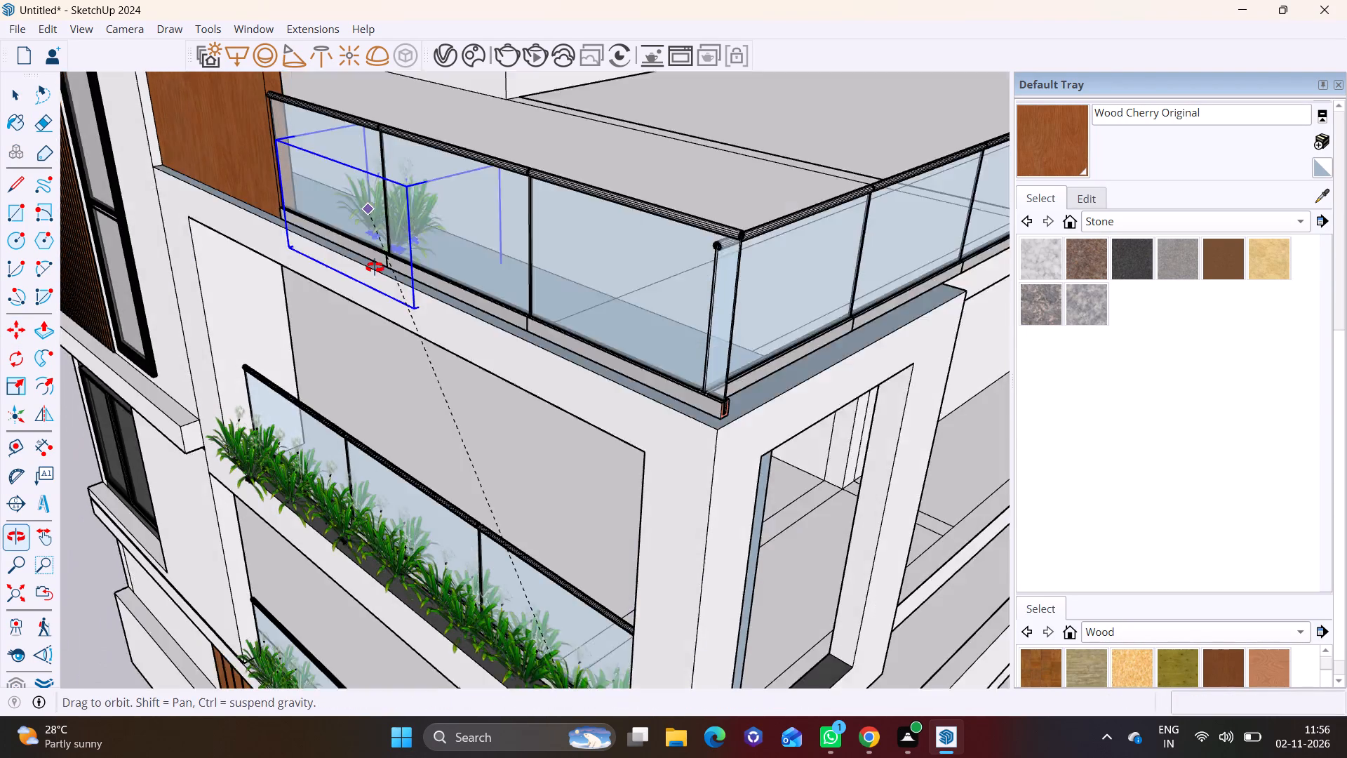
{"action": "middle_click_drag", "start_coordinate": [375, 267], "coordinate": [375, 274]}
{"action": "left_click", "coordinate": [301, 267]}
Raise the terrace plant about 1' 3" in front of the first glass panel.
{"action": "scroll", "coordinate": [304, 267], "scroll_direction": "up", "scroll_amount": 3}
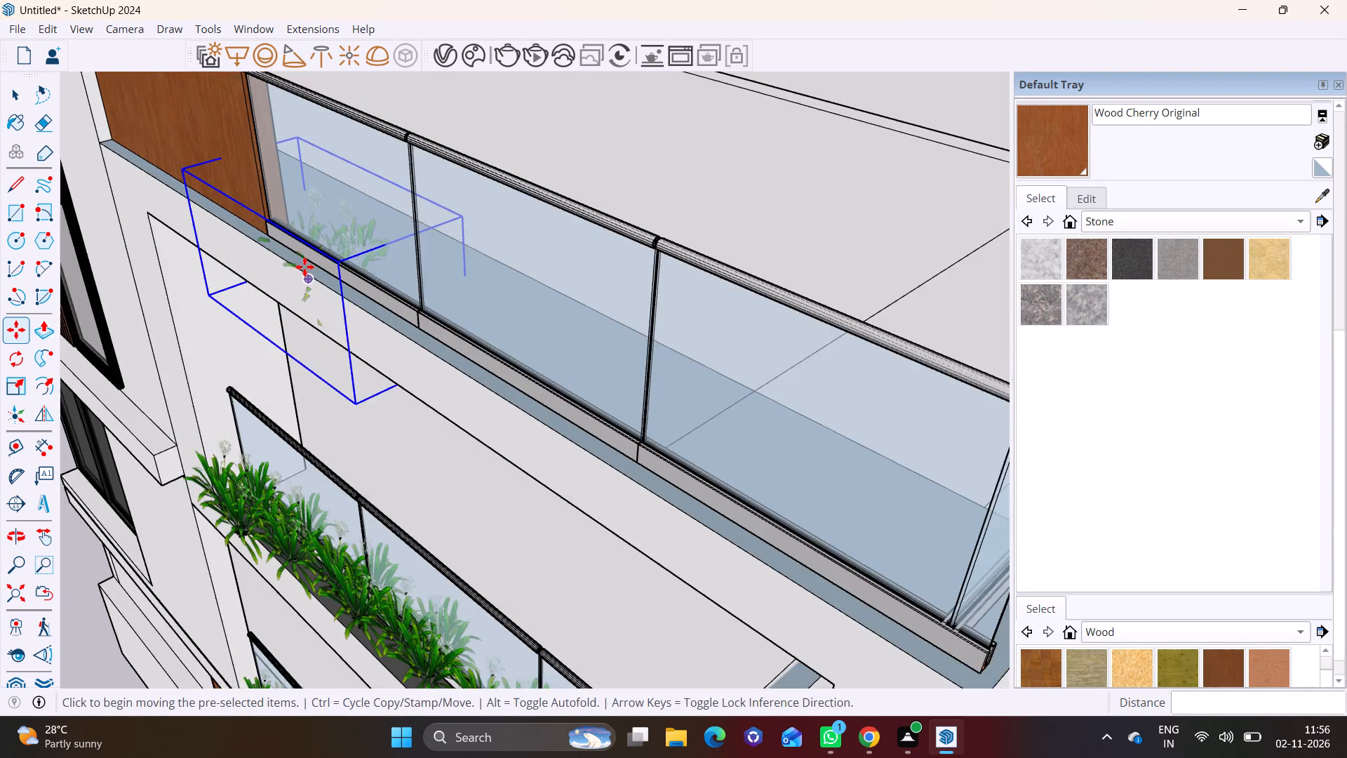
{"action": "scroll", "coordinate": [304, 267], "scroll_direction": "up", "scroll_amount": 3}
{"action": "middle_click_drag", "start_coordinate": [408, 274], "coordinate": [569, 177]}
{"action": "scroll", "coordinate": [570, 230], "scroll_direction": "down", "scroll_amount": 4}
{"action": "middle_click_drag", "start_coordinate": [563, 279], "coordinate": [442, 598]}
{"action": "middle_click_drag", "start_coordinate": [484, 559], "coordinate": [536, 378]}
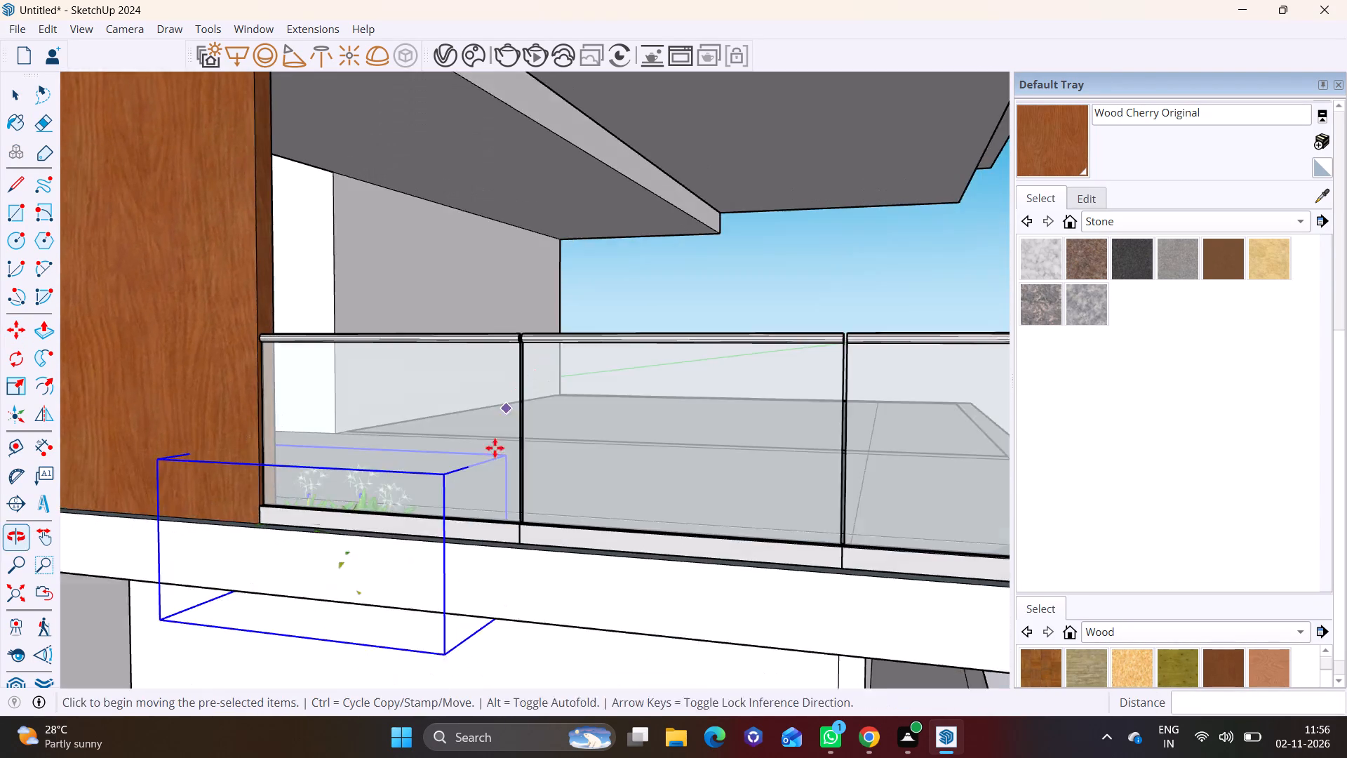
{"action": "scroll", "coordinate": [492, 460], "scroll_direction": "up", "scroll_amount": 2}
{"action": "left_click", "coordinate": [513, 482]}
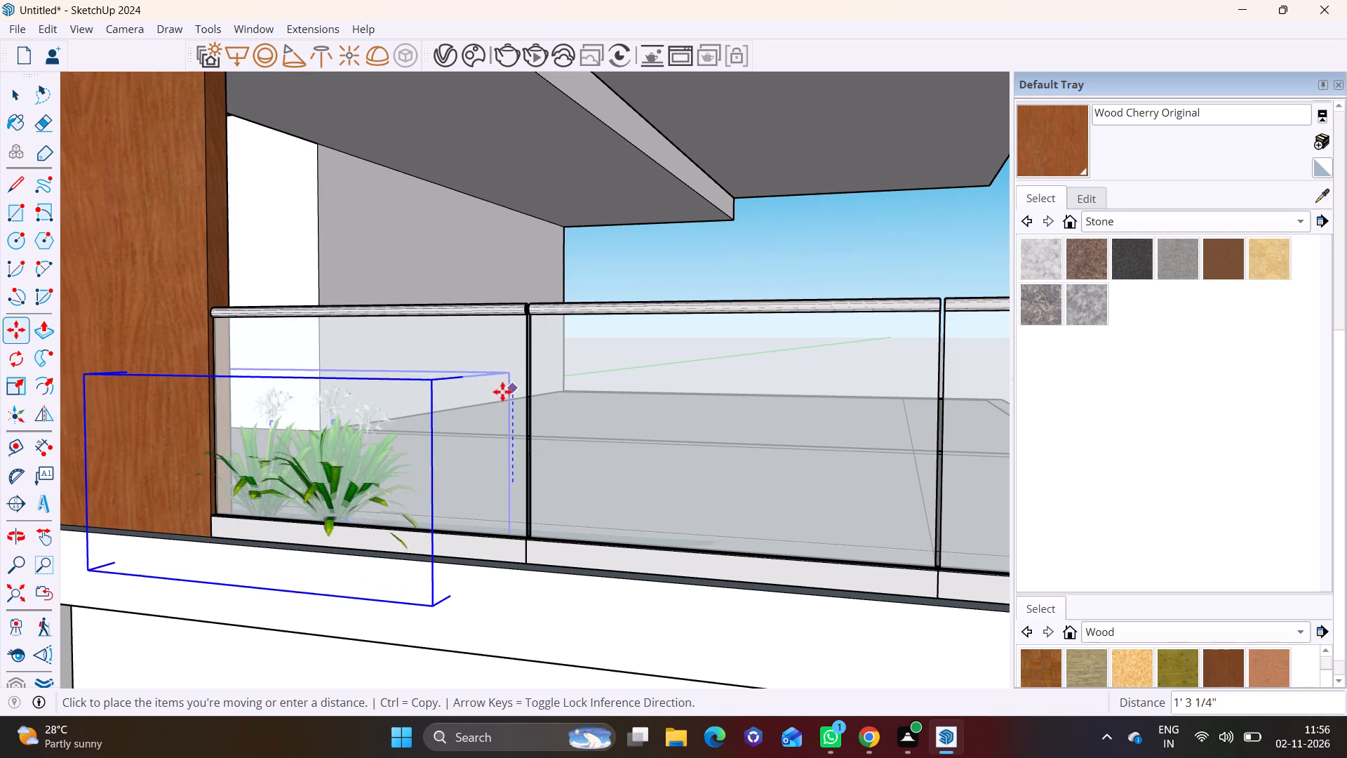
{"action": "left_click", "coordinate": [499, 389]}
Bring the terrace plant forward about 8" from behind the glass railing.
{"action": "middle_click_drag", "start_coordinate": [476, 444], "coordinate": [271, 574]}
{"action": "middle_click_drag", "start_coordinate": [248, 521], "coordinate": [335, 395], "text": "shift"}
{"action": "middle_click_drag", "start_coordinate": [705, 310], "coordinate": [683, 340]}
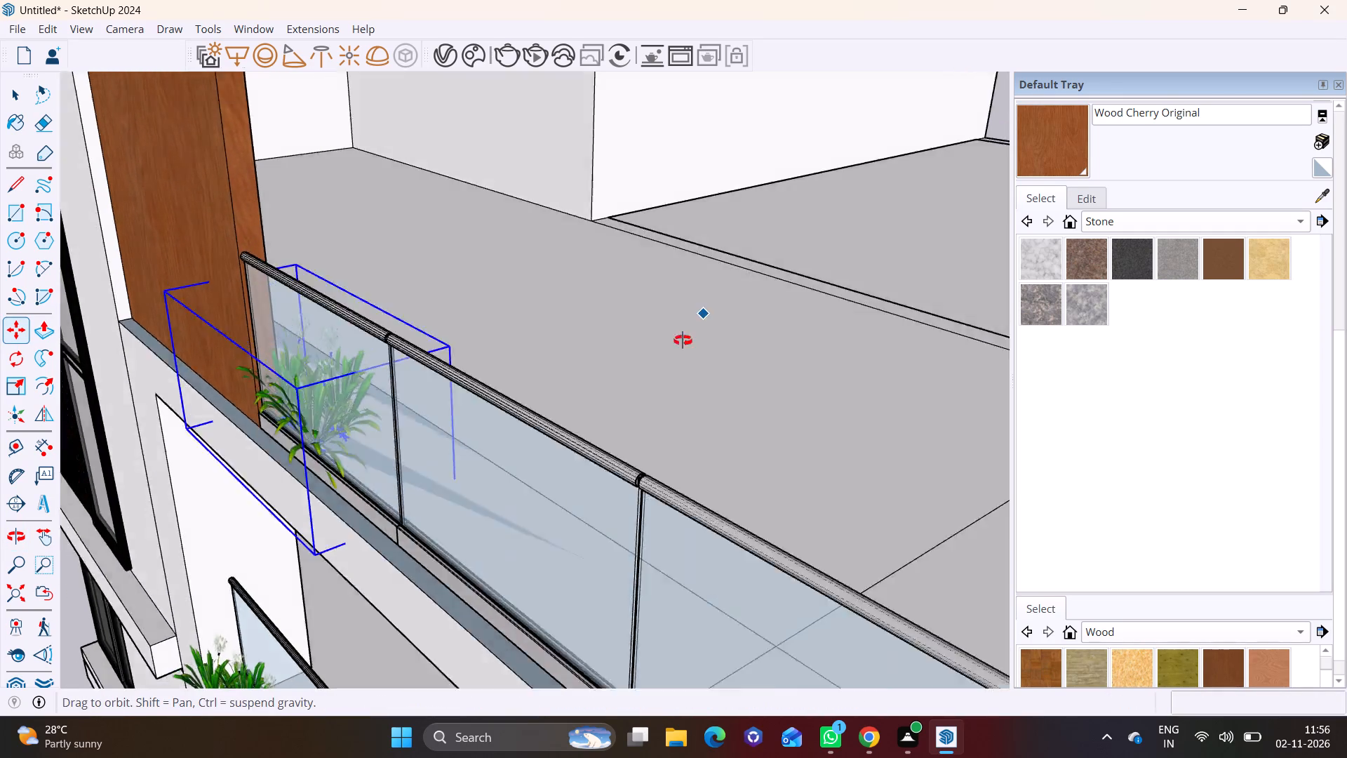
{"action": "middle_click_drag", "start_coordinate": [683, 340], "coordinate": [607, 444]}
{"action": "scroll", "coordinate": [541, 423], "scroll_direction": "down", "scroll_amount": 20}
{"action": "scroll", "coordinate": [541, 423], "scroll_direction": "down", "scroll_amount": 2}
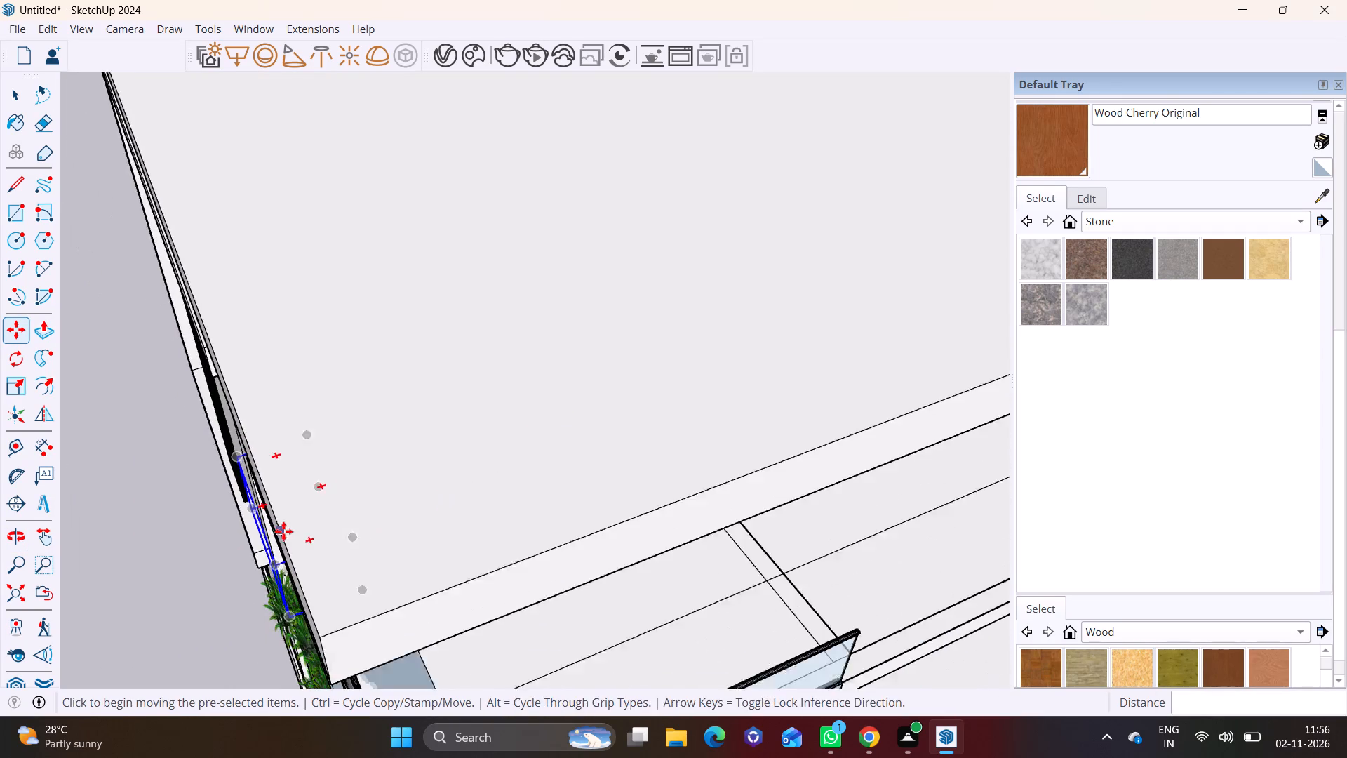
{"action": "middle_click_drag", "start_coordinate": [310, 510], "coordinate": [601, 341], "text": "shift"}
{"action": "scroll", "coordinate": [536, 368], "scroll_direction": "up", "scroll_amount": 9}
{"action": "middle_click_drag", "start_coordinate": [536, 437], "coordinate": [702, 311], "text": "shift"}
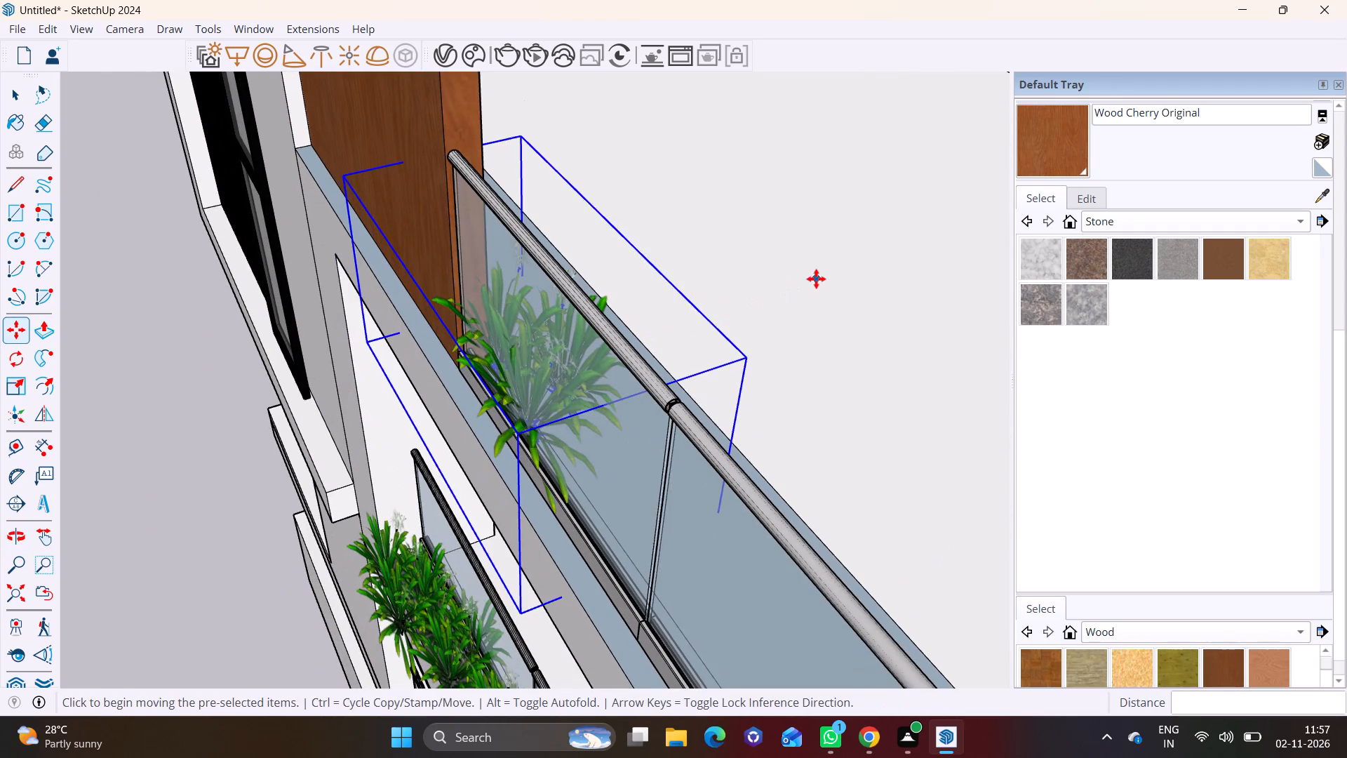
{"action": "left_click", "coordinate": [816, 279]}
{"action": "left_click", "coordinate": [781, 280]}
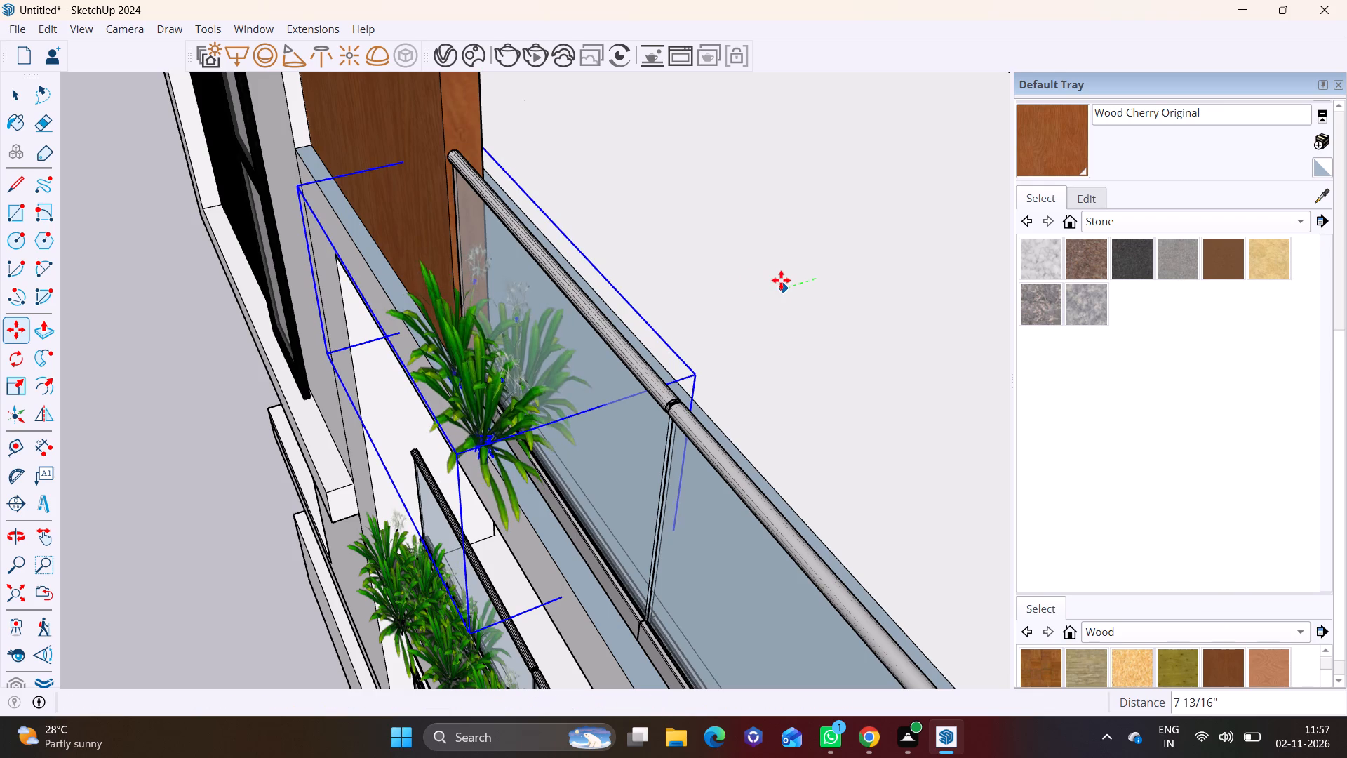
{"action": "key", "text": "space"}
{"action": "left_click", "coordinate": [707, 299]}
Lower the terrace plant about 2 1/2" so its base meets the terrace ledge.
{"action": "middle_click_drag", "start_coordinate": [617, 377], "coordinate": [923, 234]}
{"action": "scroll", "coordinate": [650, 333], "scroll_direction": "down", "scroll_amount": 4}
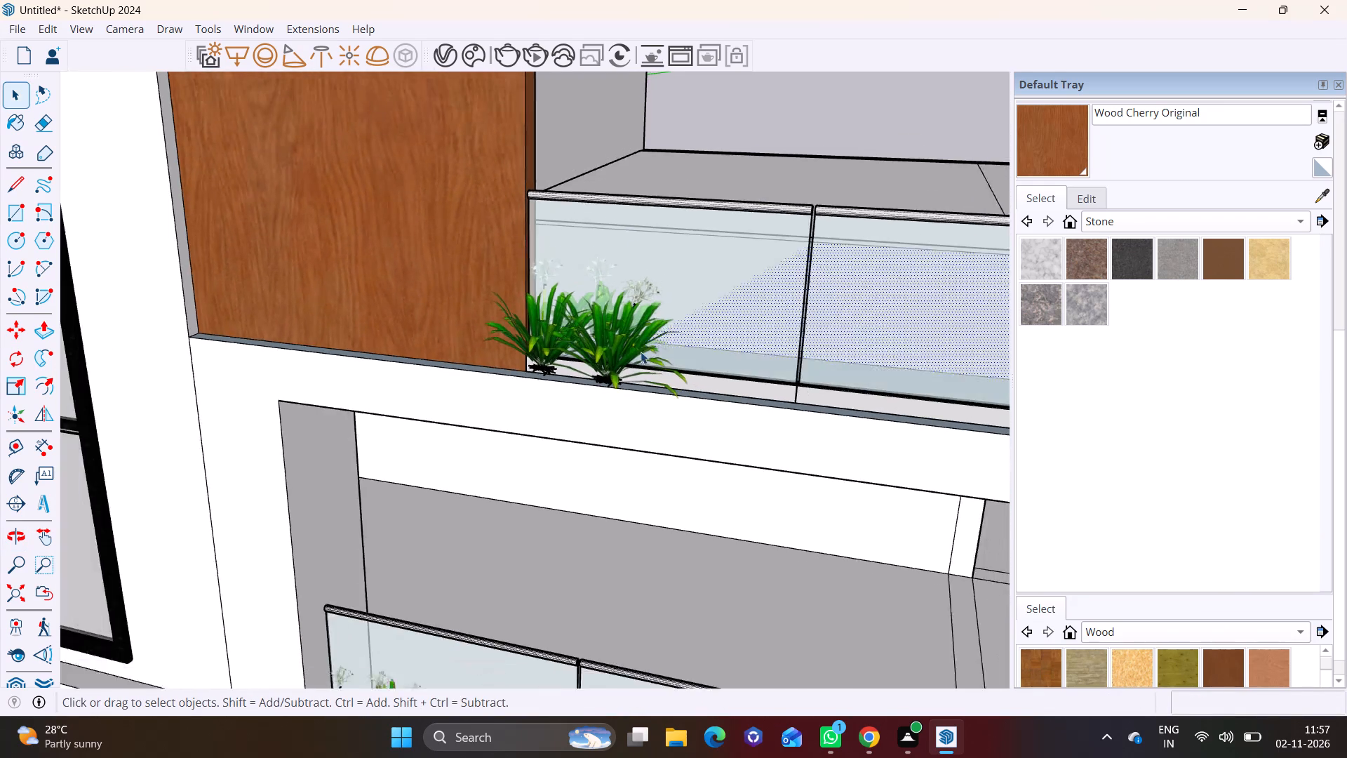
{"action": "scroll", "coordinate": [641, 352], "scroll_direction": "down", "scroll_amount": 5}
{"action": "middle_click_drag", "start_coordinate": [632, 366], "coordinate": [710, 214]}
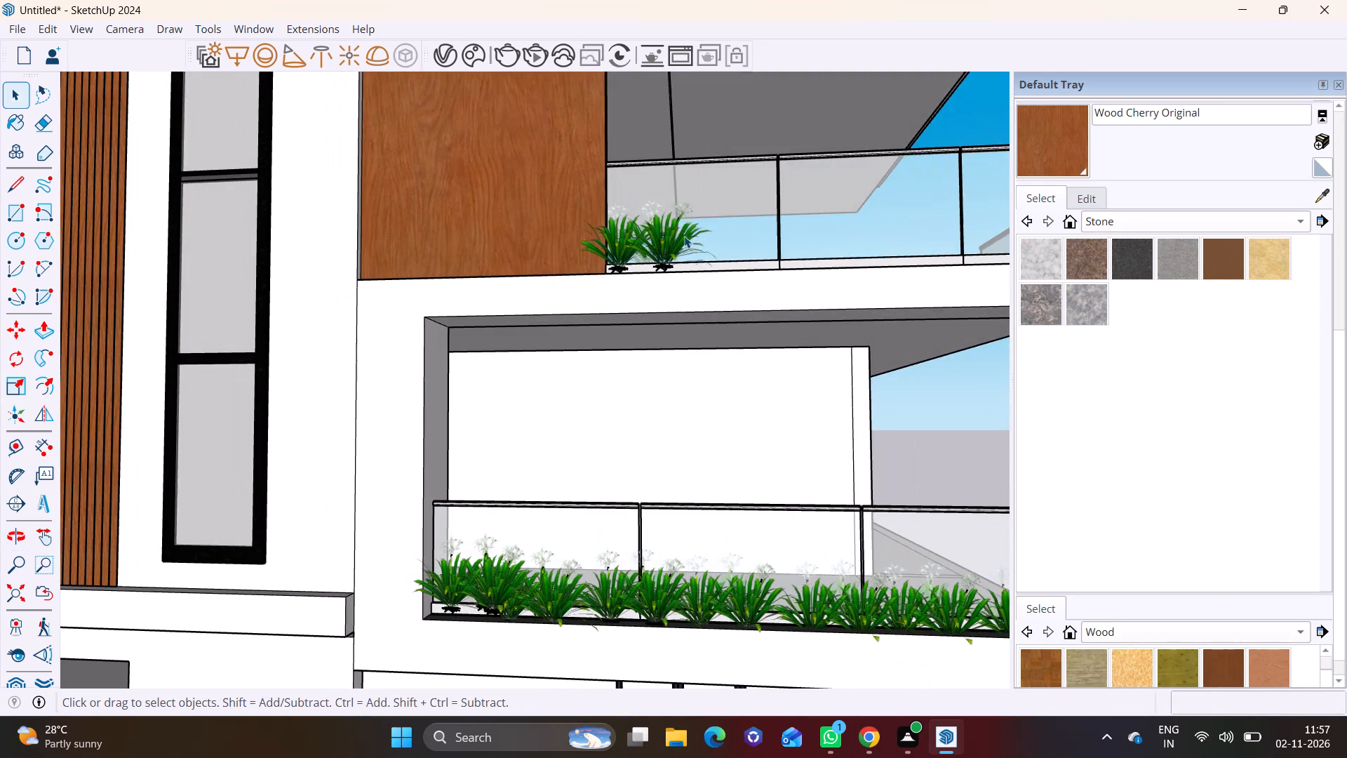
{"action": "middle_click_drag", "start_coordinate": [594, 265], "coordinate": [472, 291]}
{"action": "middle_click_drag", "start_coordinate": [759, 276], "coordinate": [993, 325]}
{"action": "scroll", "coordinate": [819, 294], "scroll_direction": "down", "scroll_amount": 2}
{"action": "middle_click_drag", "start_coordinate": [613, 401], "coordinate": [492, 460], "text": "shift"}
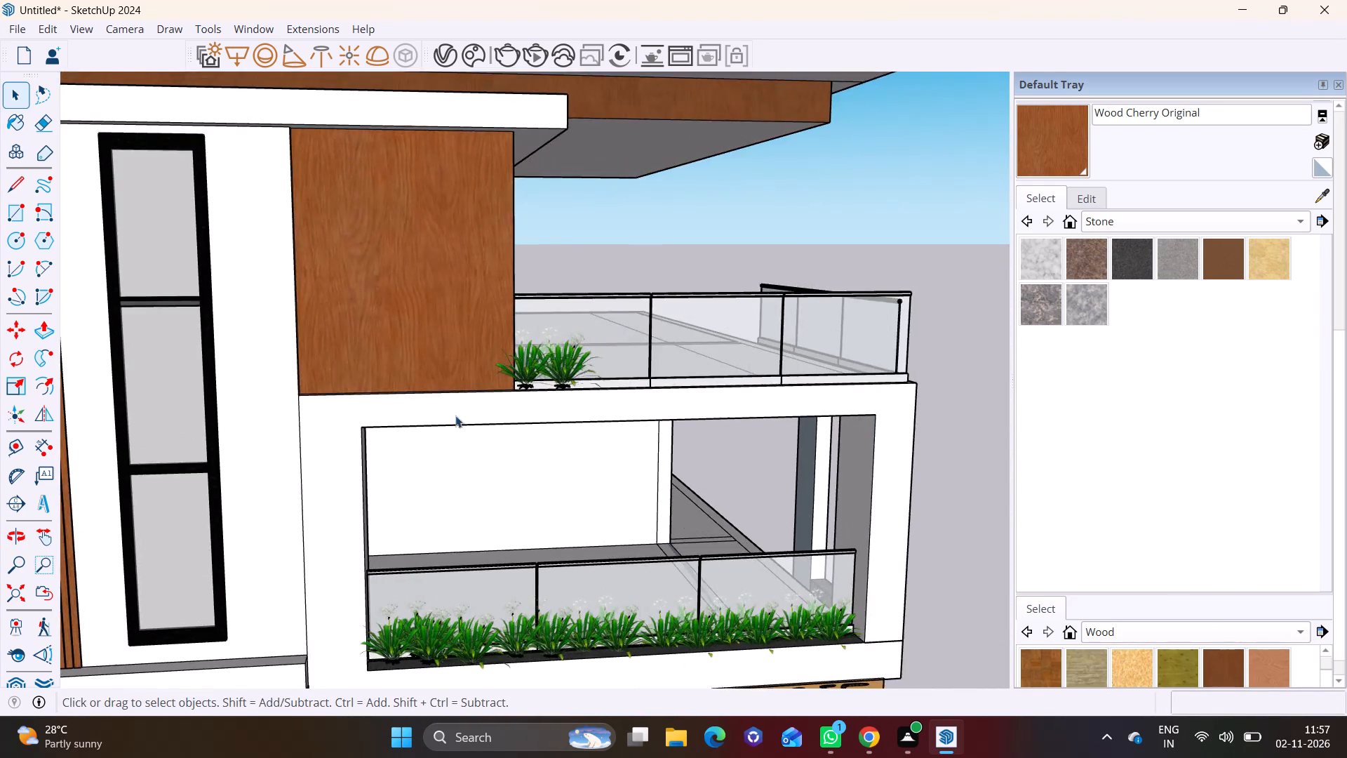
{"action": "scroll", "coordinate": [530, 404], "scroll_direction": "up", "scroll_amount": 9}
{"action": "middle_click_drag", "start_coordinate": [500, 389], "coordinate": [427, 370]}
{"action": "left_click", "coordinate": [537, 311]}
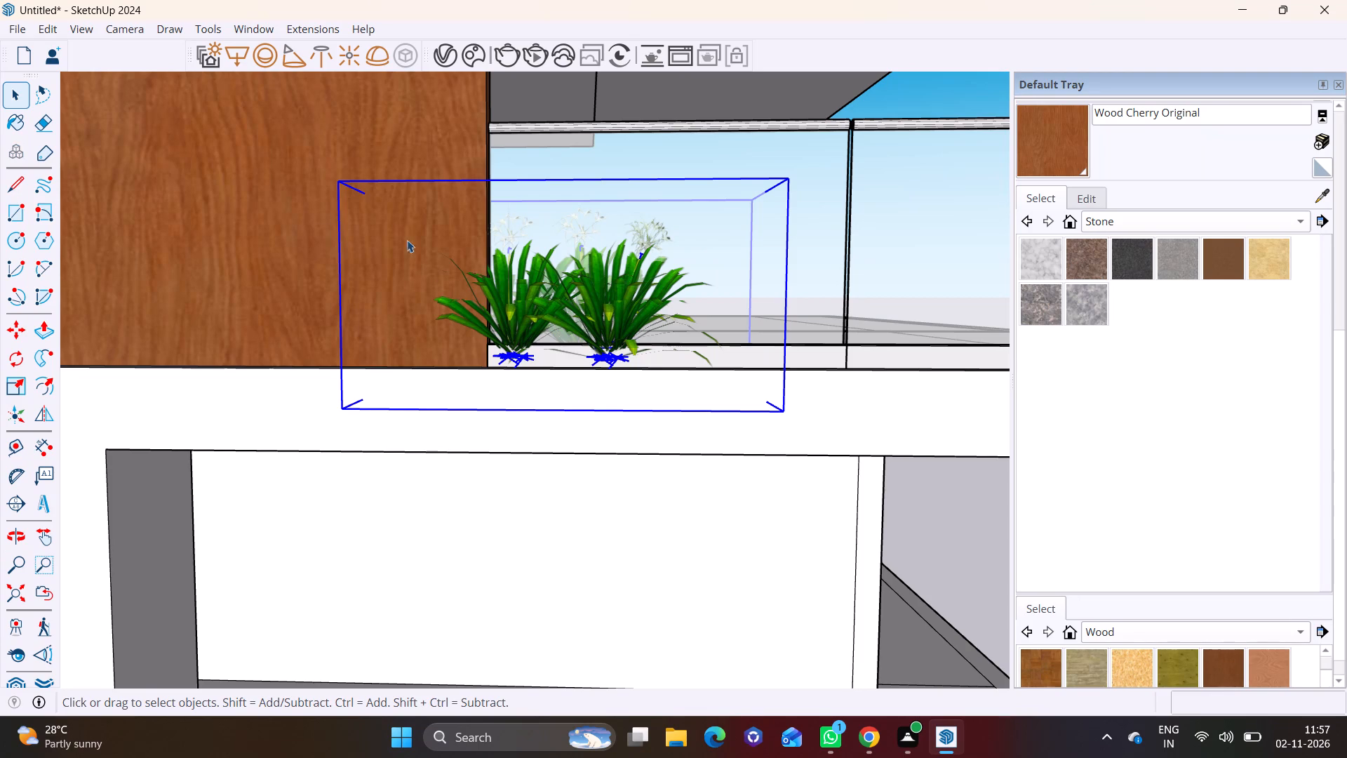
{"action": "key", "text": "m"}
{"action": "left_click", "coordinate": [370, 172]}
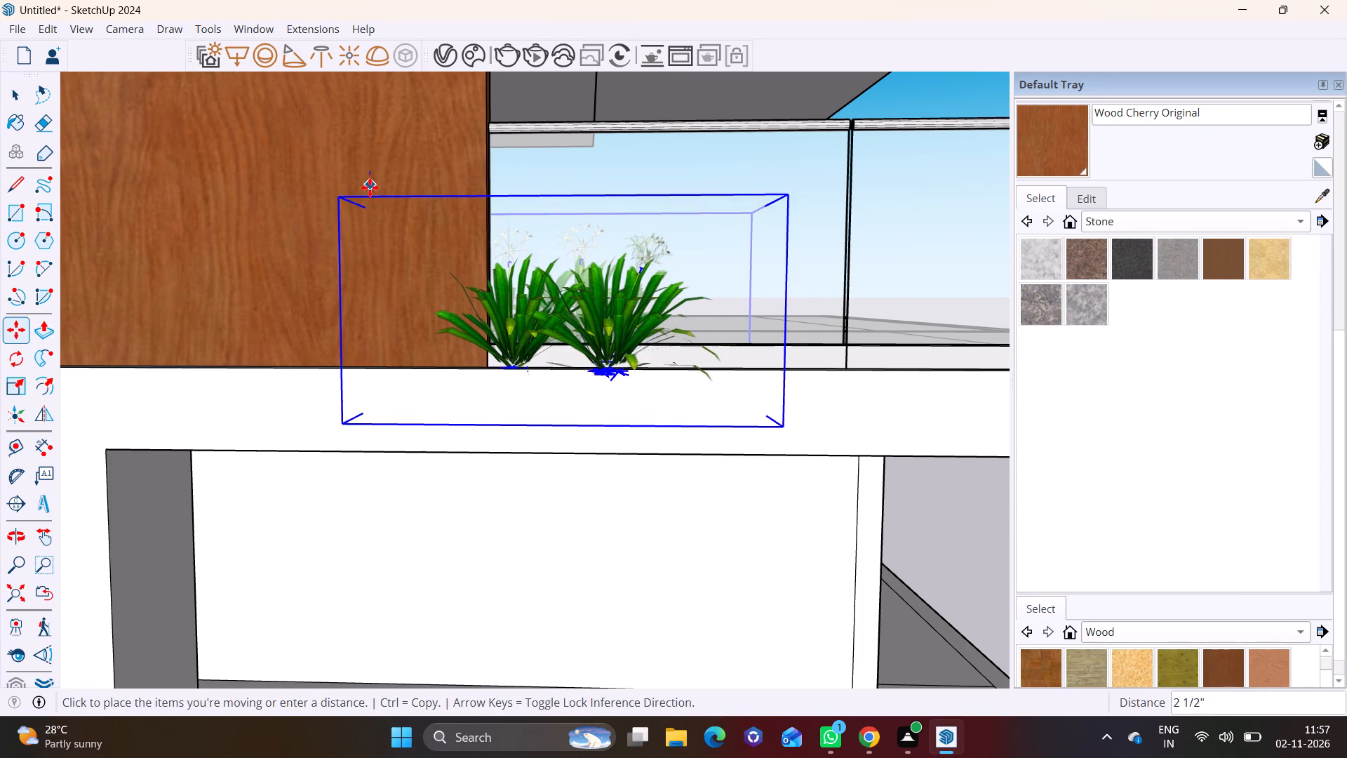
{"action": "left_click", "coordinate": [369, 187]}
Move the terrace plant back about 4 3/4" toward the glass railing.
{"action": "middle_click_drag", "start_coordinate": [914, 364], "coordinate": [658, 506]}
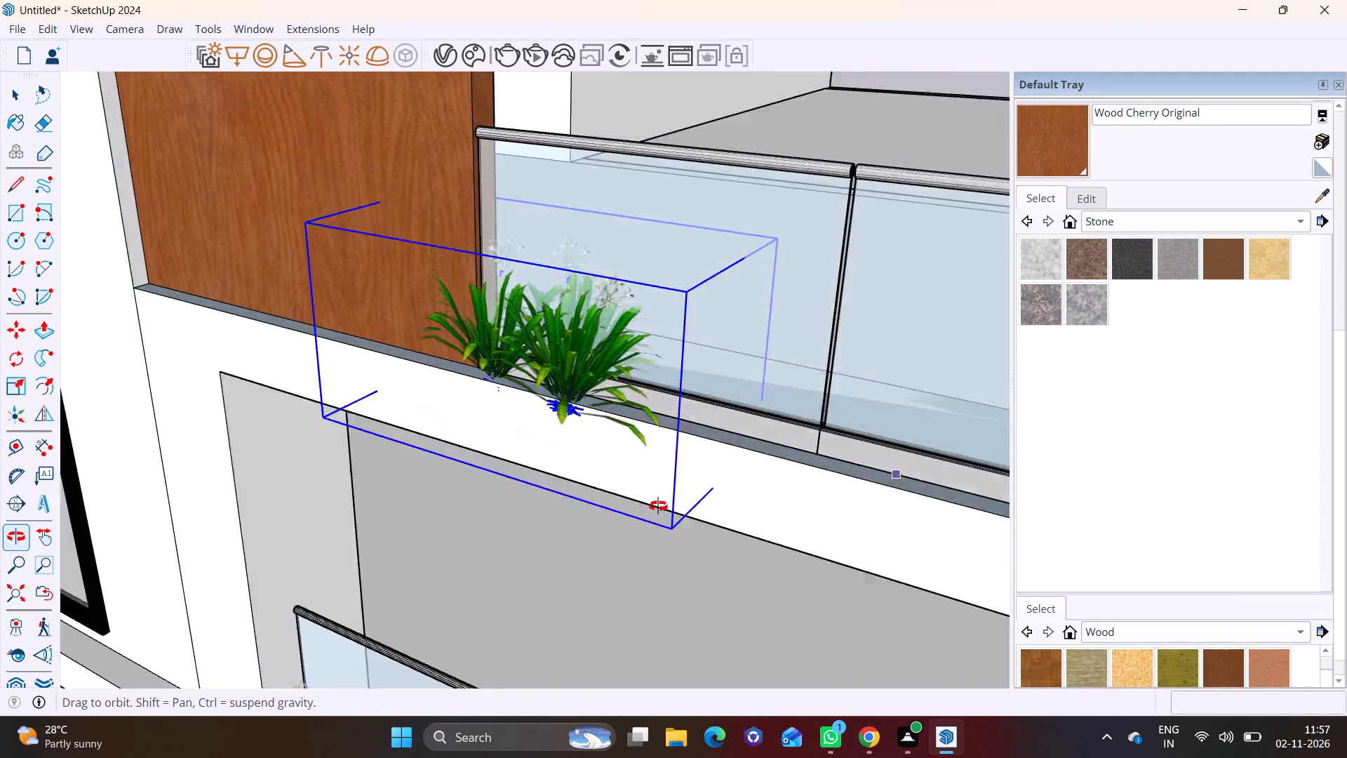
{"action": "middle_click_drag", "start_coordinate": [658, 506], "coordinate": [409, 614]}
{"action": "left_click", "coordinate": [853, 462]}
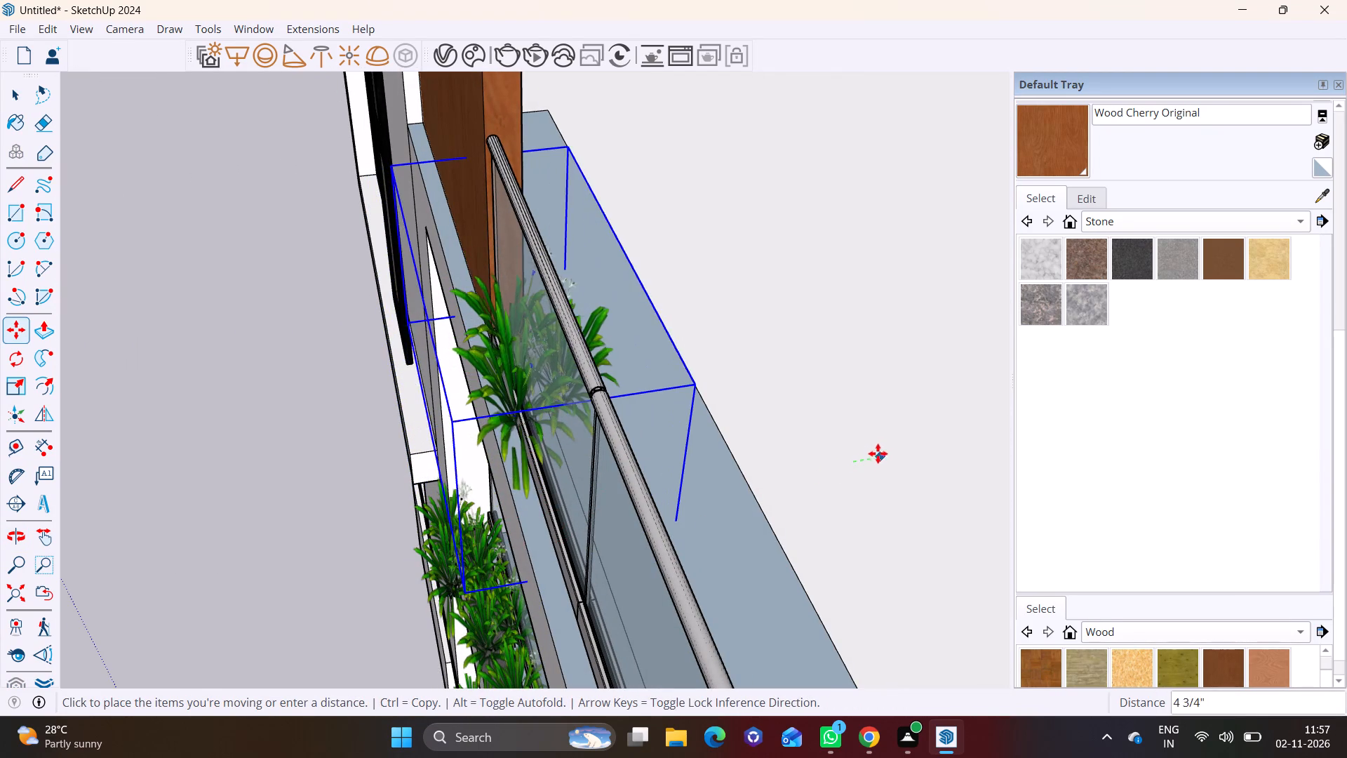
{"action": "left_click", "coordinate": [871, 445]}
Shift the terrace plant forward about 2 5/8" so it stands on the narrow ledge outside the glass.
{"action": "middle_click_drag", "start_coordinate": [734, 501], "coordinate": [772, 307]}
{"action": "scroll", "coordinate": [739, 345], "scroll_direction": "down", "scroll_amount": 6}
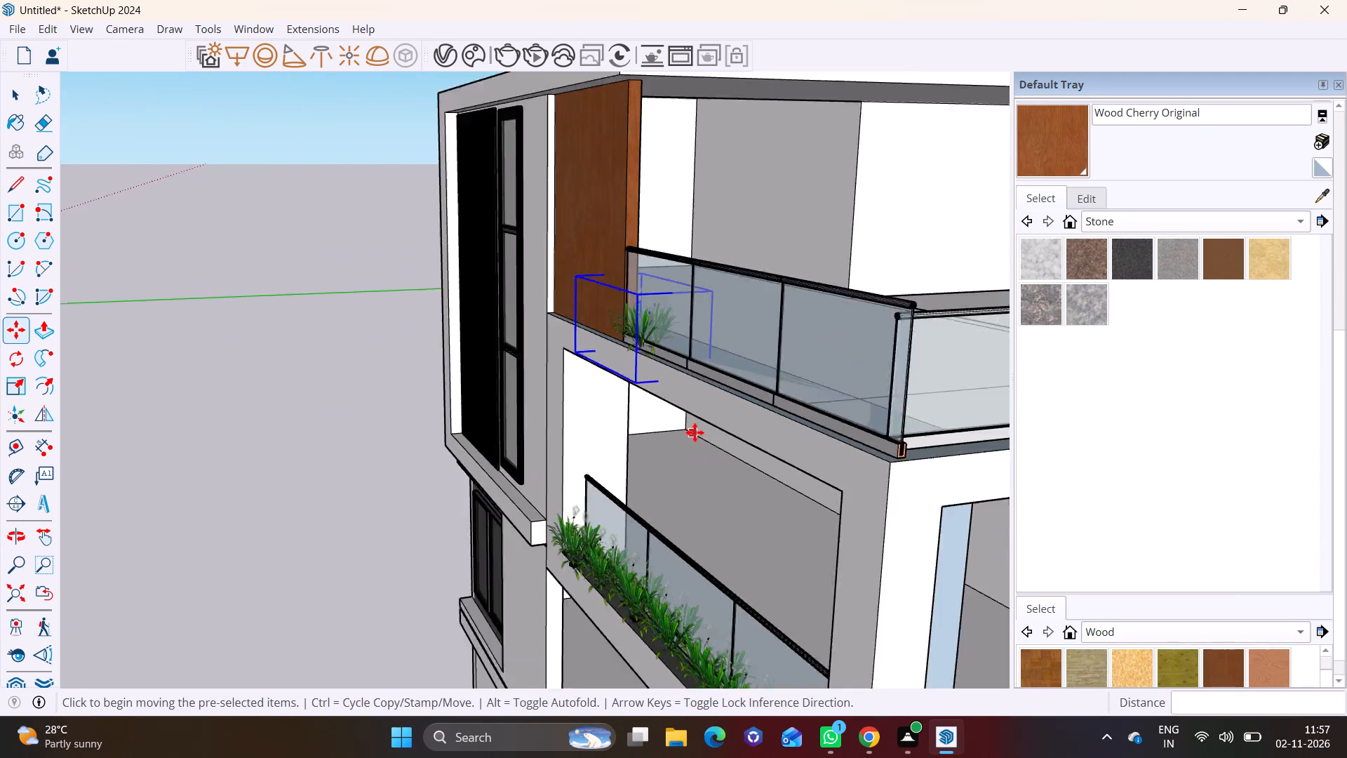
{"action": "middle_click_drag", "start_coordinate": [695, 427], "coordinate": [996, 487]}
{"action": "scroll", "coordinate": [875, 343], "scroll_direction": "up", "scroll_amount": 10}
{"action": "middle_click_drag", "start_coordinate": [866, 352], "coordinate": [333, 425], "text": "shift"}
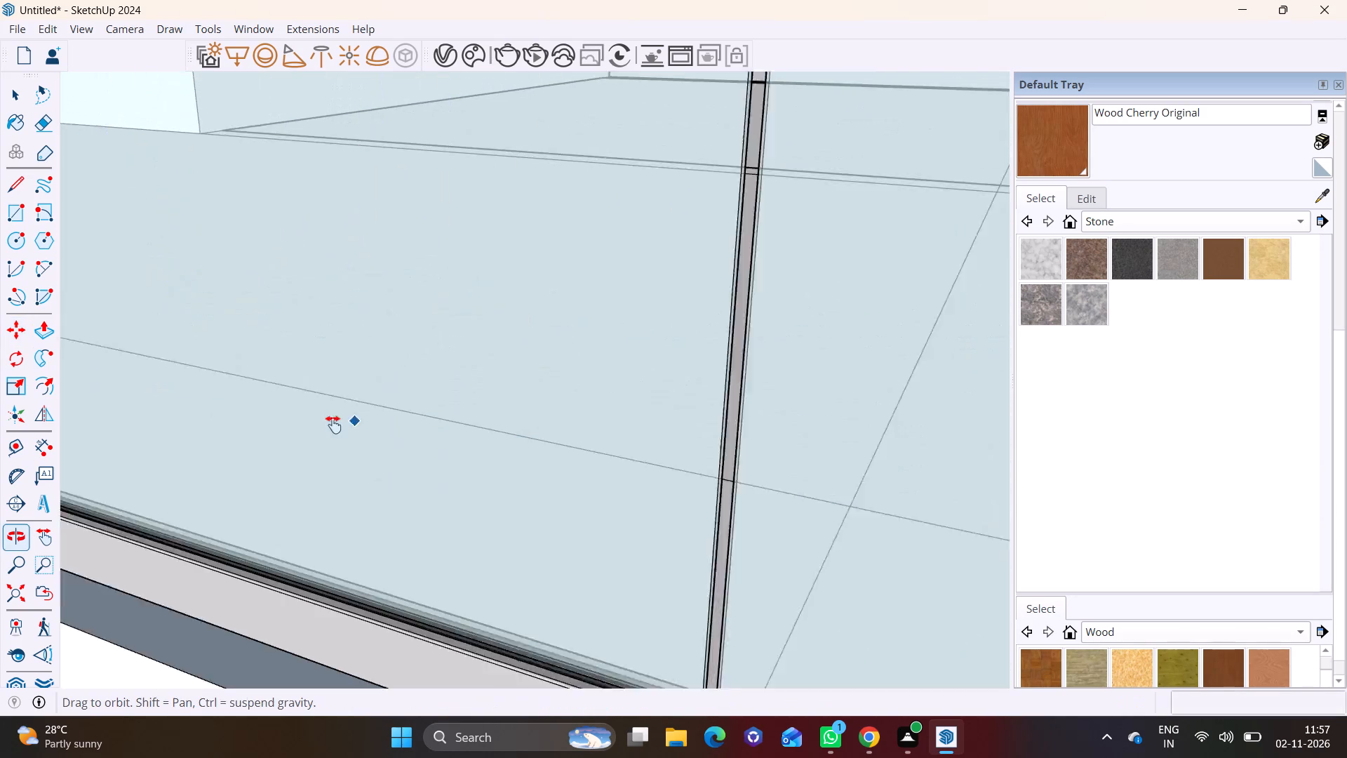
{"action": "middle_click_drag", "start_coordinate": [333, 425], "coordinate": [331, 425], "text": "shift"}
{"action": "scroll", "coordinate": [307, 425], "scroll_direction": "down", "scroll_amount": 12}
{"action": "middle_click_drag", "start_coordinate": [311, 488], "coordinate": [510, 482]}
{"action": "scroll", "coordinate": [386, 500], "scroll_direction": "down", "scroll_amount": 5}
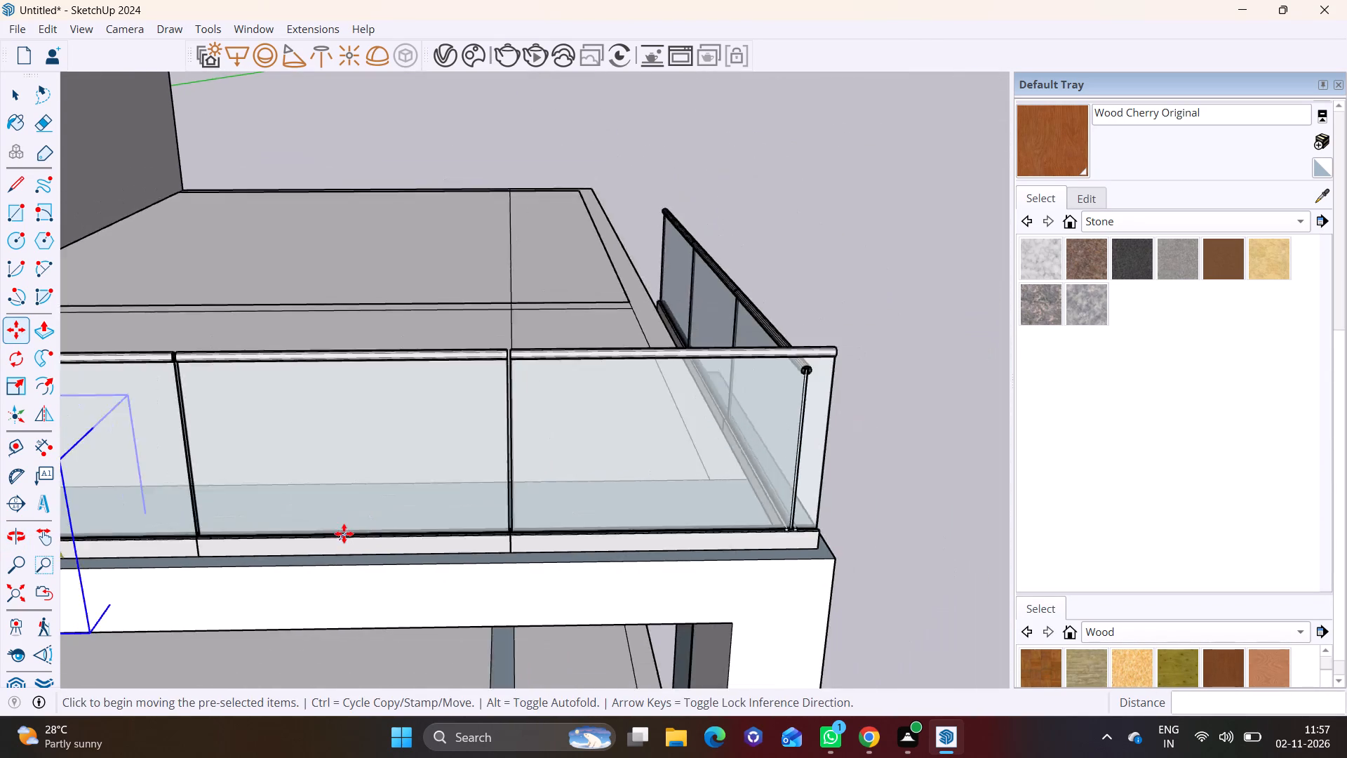
{"action": "scroll", "coordinate": [344, 533], "scroll_direction": "down", "scroll_amount": 2}
{"action": "middle_click_drag", "start_coordinate": [344, 533], "coordinate": [768, 516], "text": "shift"}
{"action": "middle_click_drag", "start_coordinate": [438, 507], "coordinate": [320, 561]}
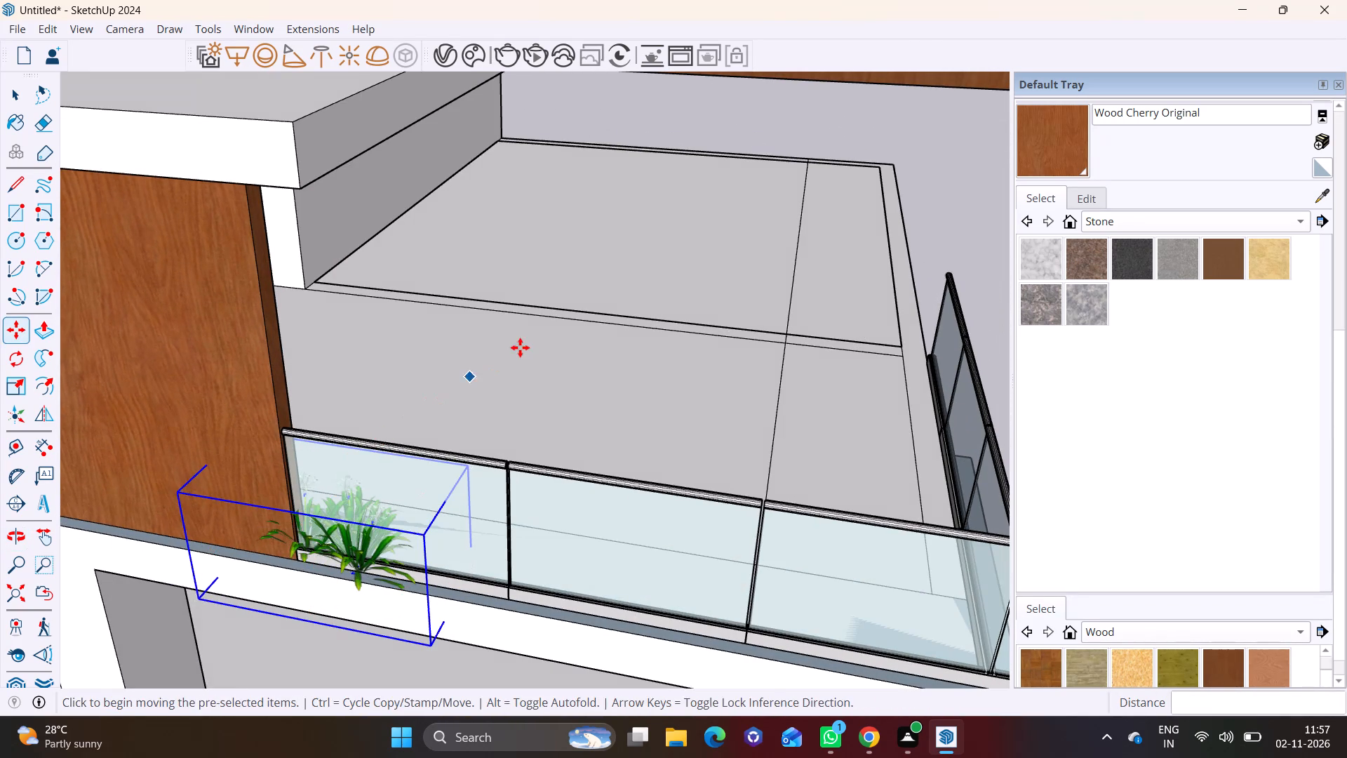
{"action": "left_click", "coordinate": [521, 346]}
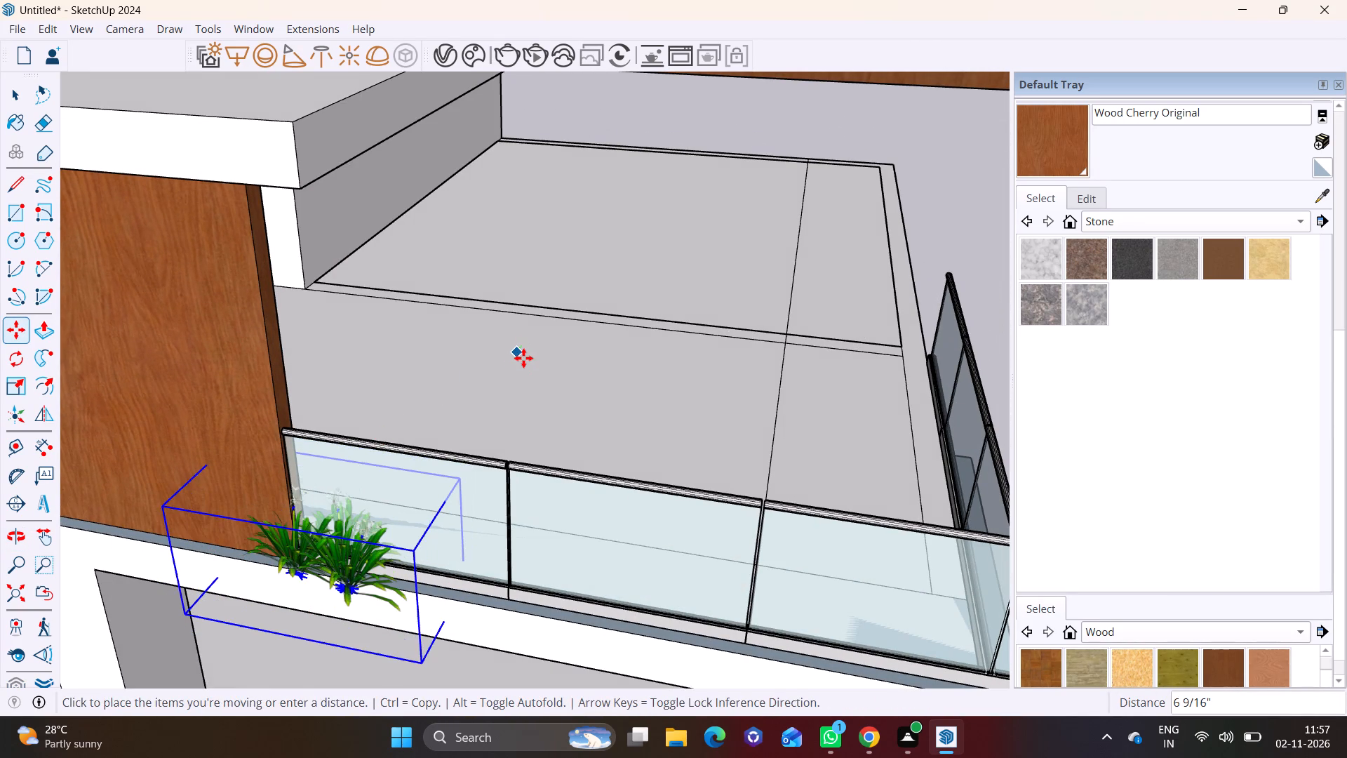
{"action": "scroll", "coordinate": [523, 358], "scroll_direction": "up", "scroll_amount": 4}
{"action": "scroll", "coordinate": [523, 358], "scroll_direction": "down", "scroll_amount": 3}
{"action": "middle_click_drag", "start_coordinate": [516, 359], "coordinate": [602, 226], "text": "shift"}
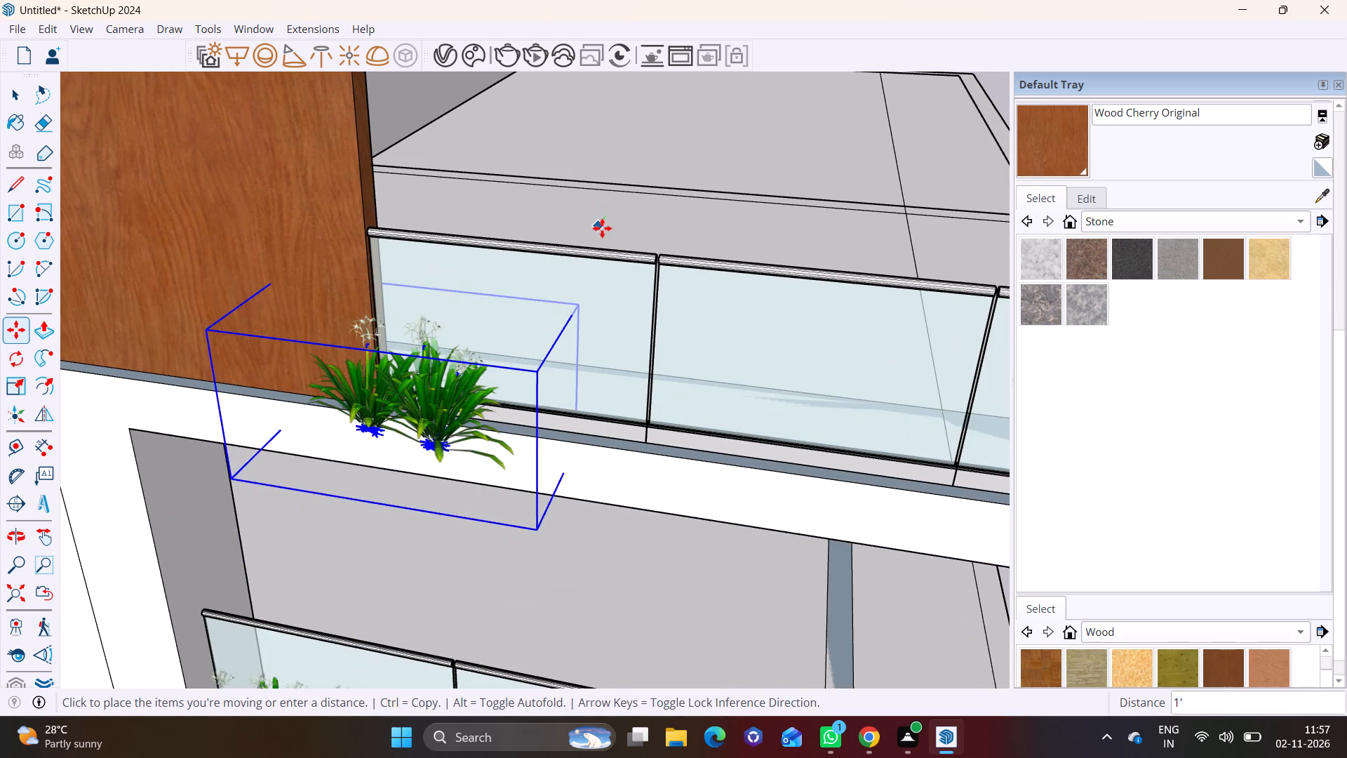
{"action": "left_click", "coordinate": [612, 226]}
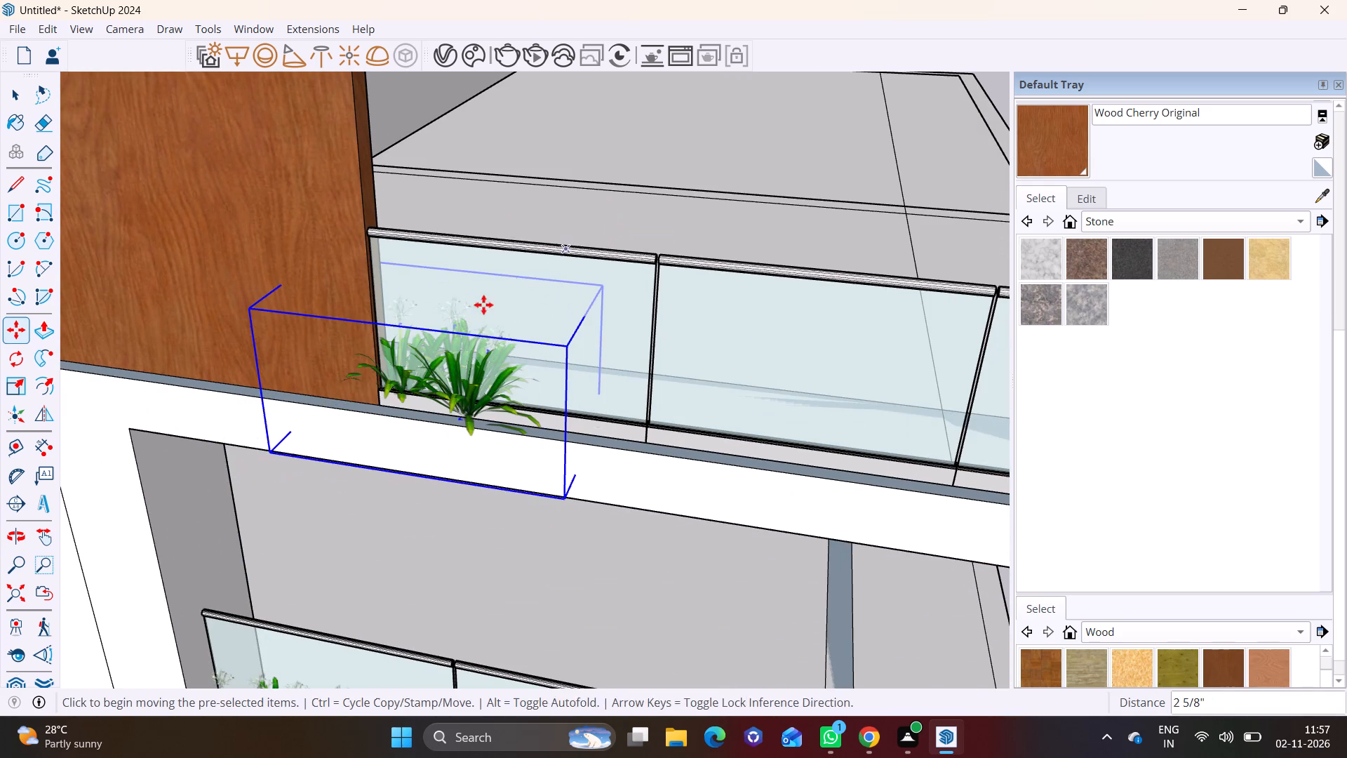
Copy the terrace plant about 2' 7" along the ledge as a second clump beside the first railing post.
{"action": "scroll", "coordinate": [464, 335], "scroll_direction": "up", "scroll_amount": 9}
{"action": "middle_click_drag", "start_coordinate": [554, 425], "coordinate": [672, 307]}
{"action": "scroll", "coordinate": [669, 324], "scroll_direction": "up", "scroll_amount": 1}
{"action": "middle_click_drag", "start_coordinate": [560, 403], "coordinate": [555, 318]}
{"action": "scroll", "coordinate": [518, 414], "scroll_direction": "down", "scroll_amount": 8}
{"action": "middle_click_drag", "start_coordinate": [483, 479], "coordinate": [408, 550]}
{"action": "scroll", "coordinate": [485, 427], "scroll_direction": "down", "scroll_amount": 4}
{"action": "middle_click_drag", "start_coordinate": [485, 427], "coordinate": [273, 534], "text": "shift"}
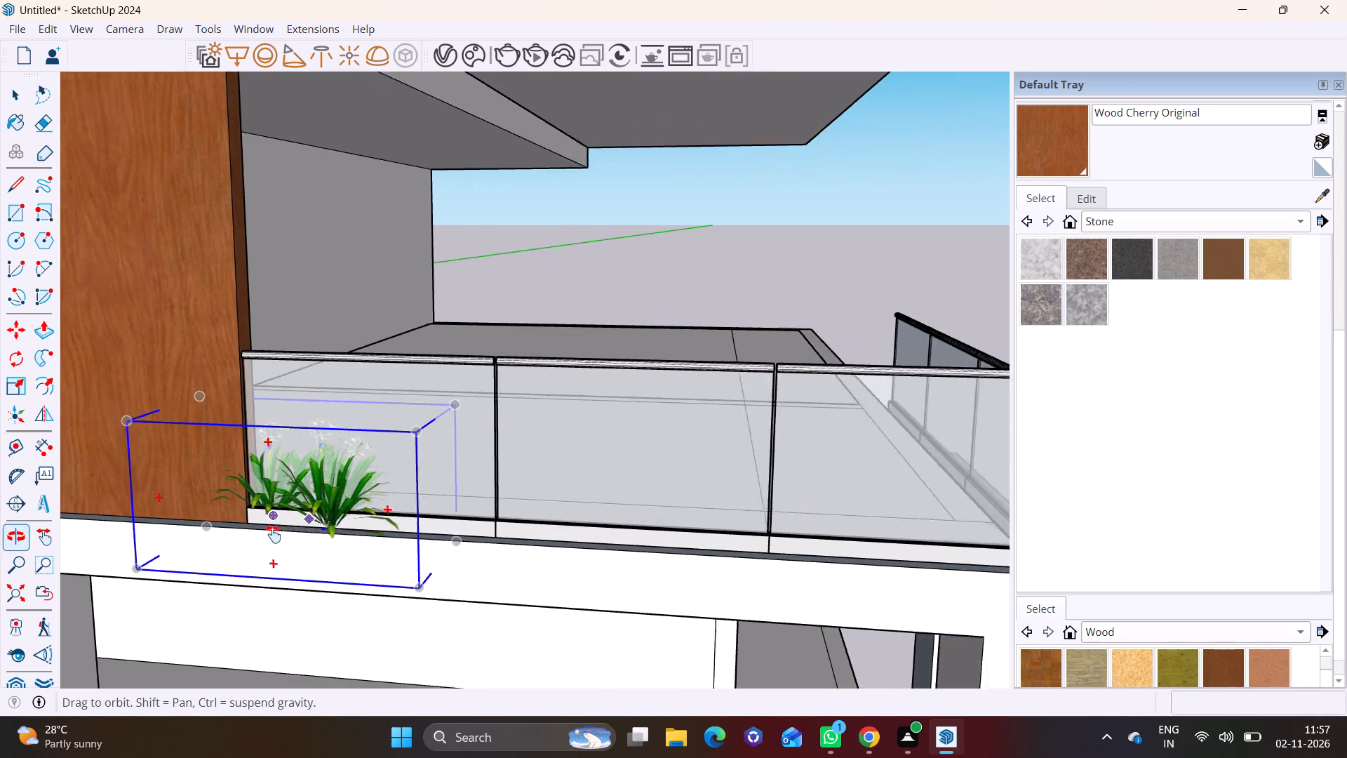
{"action": "middle_click_drag", "start_coordinate": [273, 534], "coordinate": [229, 545], "text": "shift"}
{"action": "scroll", "coordinate": [281, 545], "scroll_direction": "down", "scroll_amount": 3}
{"action": "middle_click_drag", "start_coordinate": [332, 530], "coordinate": [410, 470]}
{"action": "left_click", "coordinate": [309, 494]}
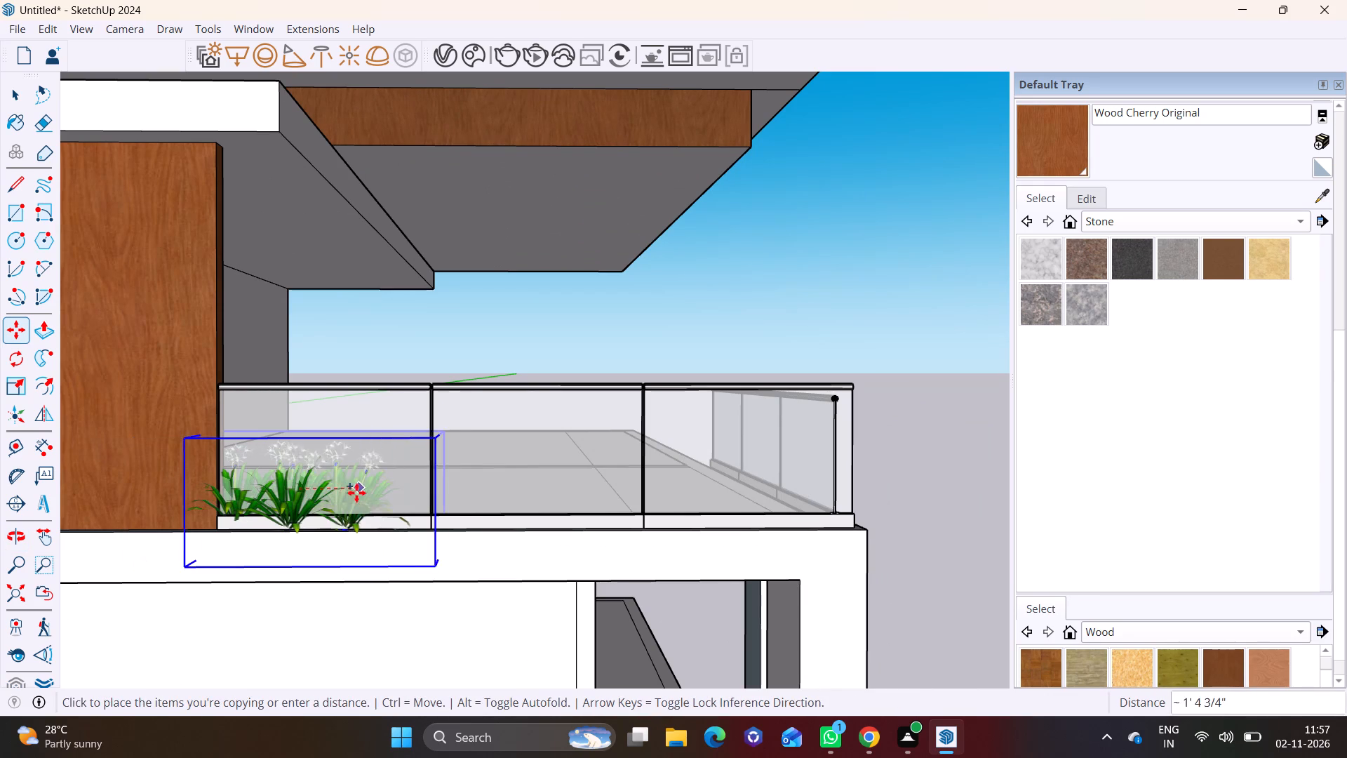
{"action": "left_click", "coordinate": [417, 491]}
Copy the terrace plant twice more along the ledge, continuing the row in front of the middle glass panel.
{"action": "middle_click_drag", "start_coordinate": [473, 464], "coordinate": [445, 498]}
{"action": "left_click", "coordinate": [414, 521]}
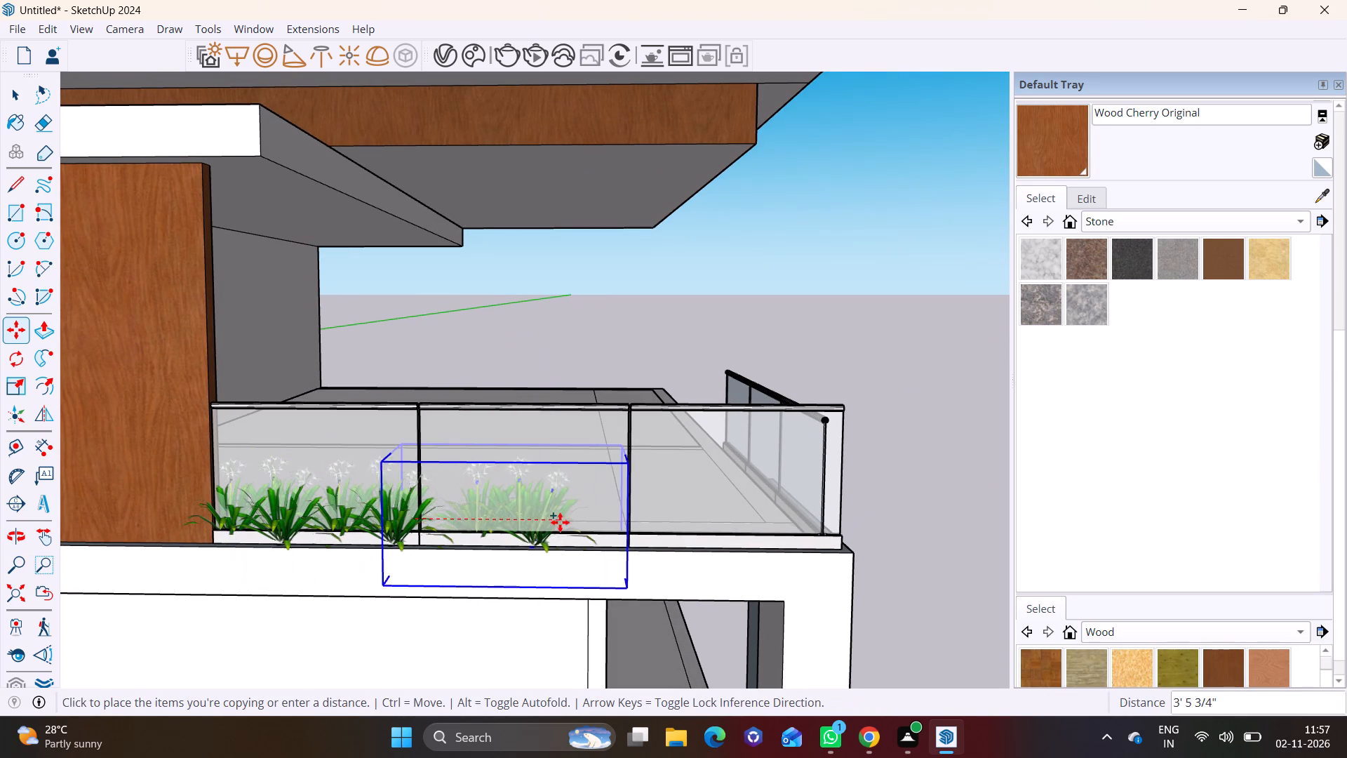
{"action": "left_click", "coordinate": [514, 529]}
{"action": "left_click", "coordinate": [476, 532]}
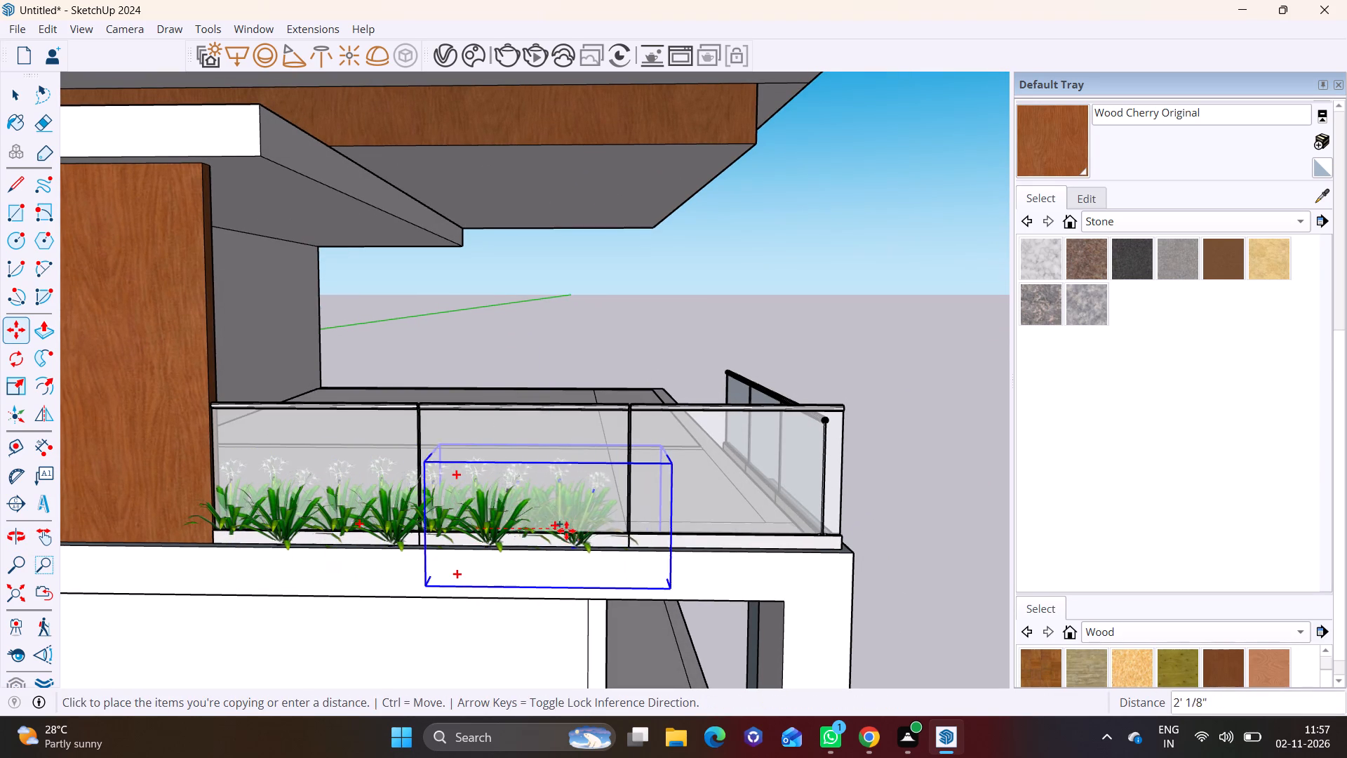
{"action": "left_click", "coordinate": [589, 534]}
Move the last terrace plant about 1' outward from behind the glass so it stands in front of the railing.
{"action": "middle_click_drag", "start_coordinate": [687, 503], "coordinate": [331, 717]}
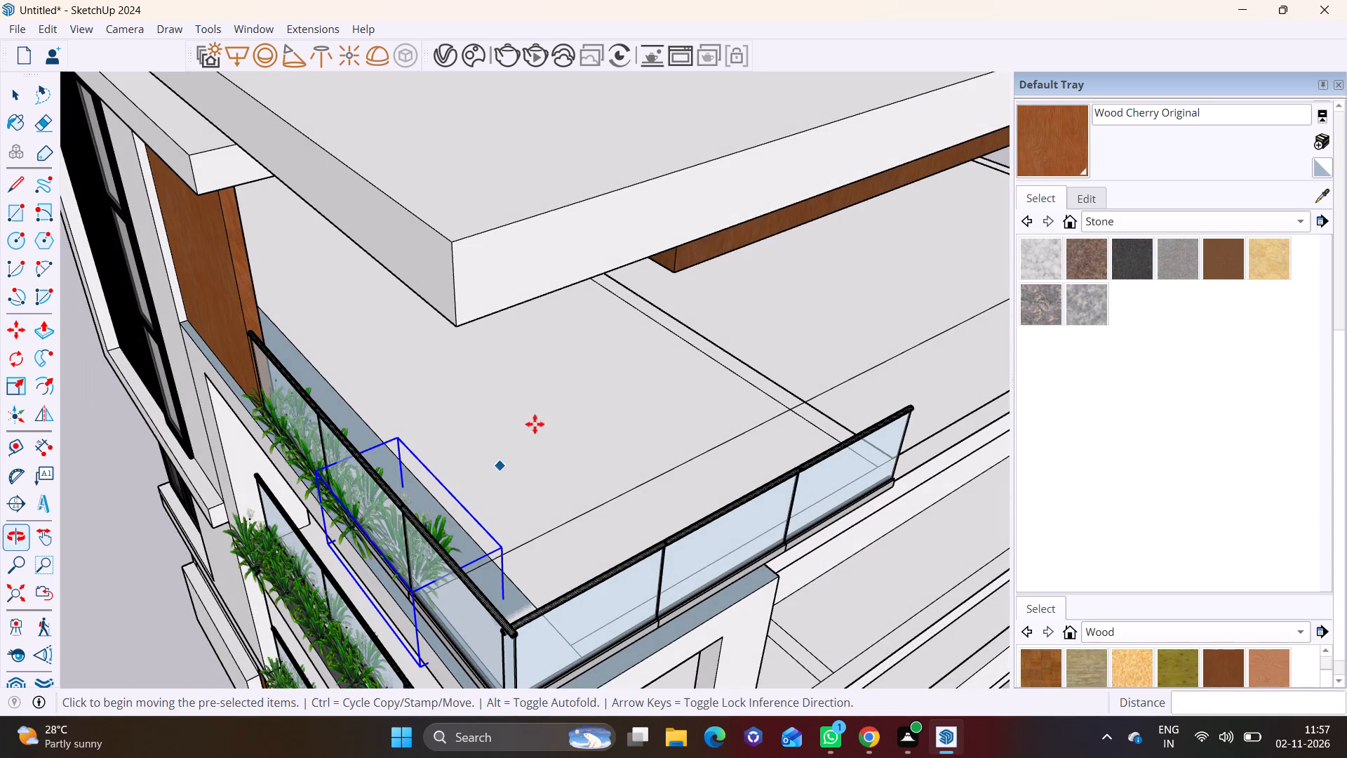
{"action": "left_click", "coordinate": [551, 406]}
{"action": "left_click", "coordinate": [536, 415]}
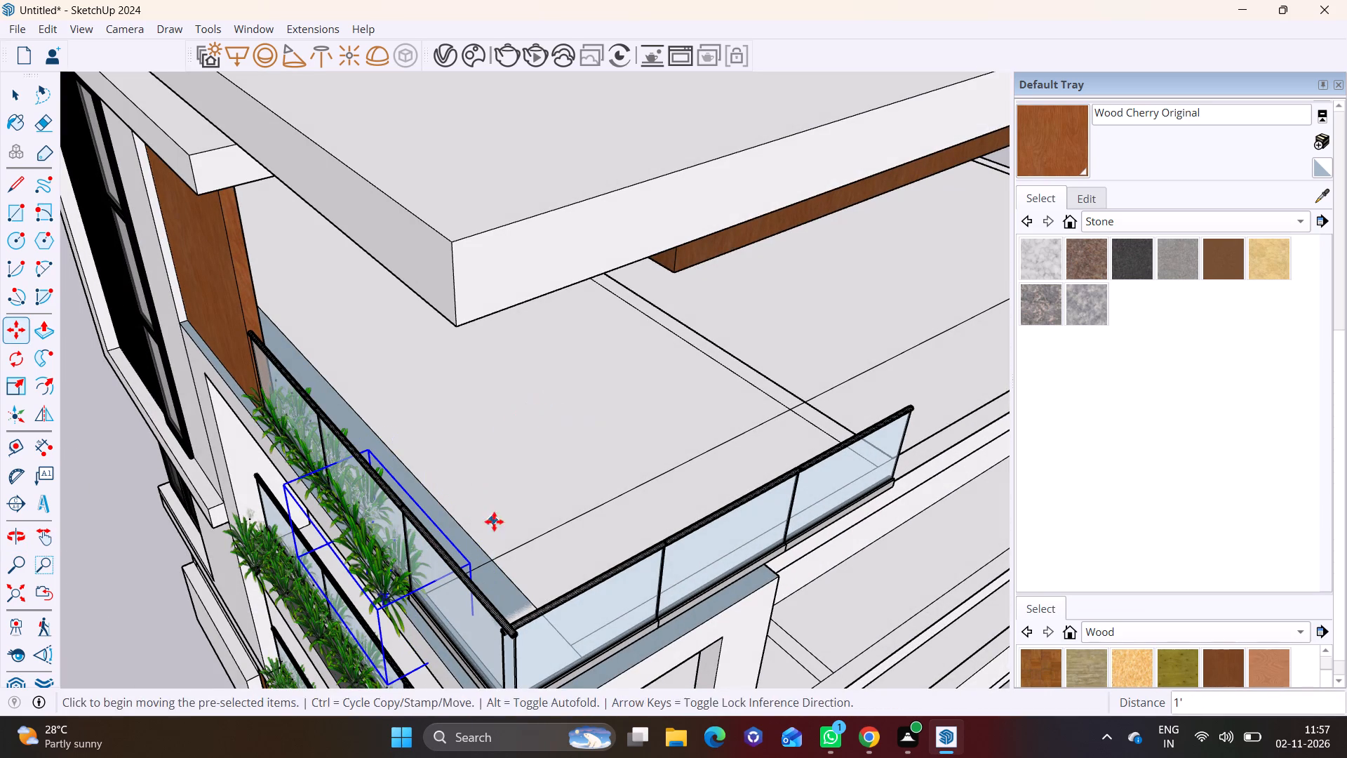
Copy the terrace plant twice toward the railing's corner post, placing the last copy about 3' along.
{"action": "middle_click_drag", "start_coordinate": [494, 521], "coordinate": [881, 304]}
{"action": "middle_click_drag", "start_coordinate": [812, 335], "coordinate": [615, 540]}
{"action": "scroll", "coordinate": [620, 510], "scroll_direction": "up", "scroll_amount": 7}
{"action": "left_click", "coordinate": [619, 515]}
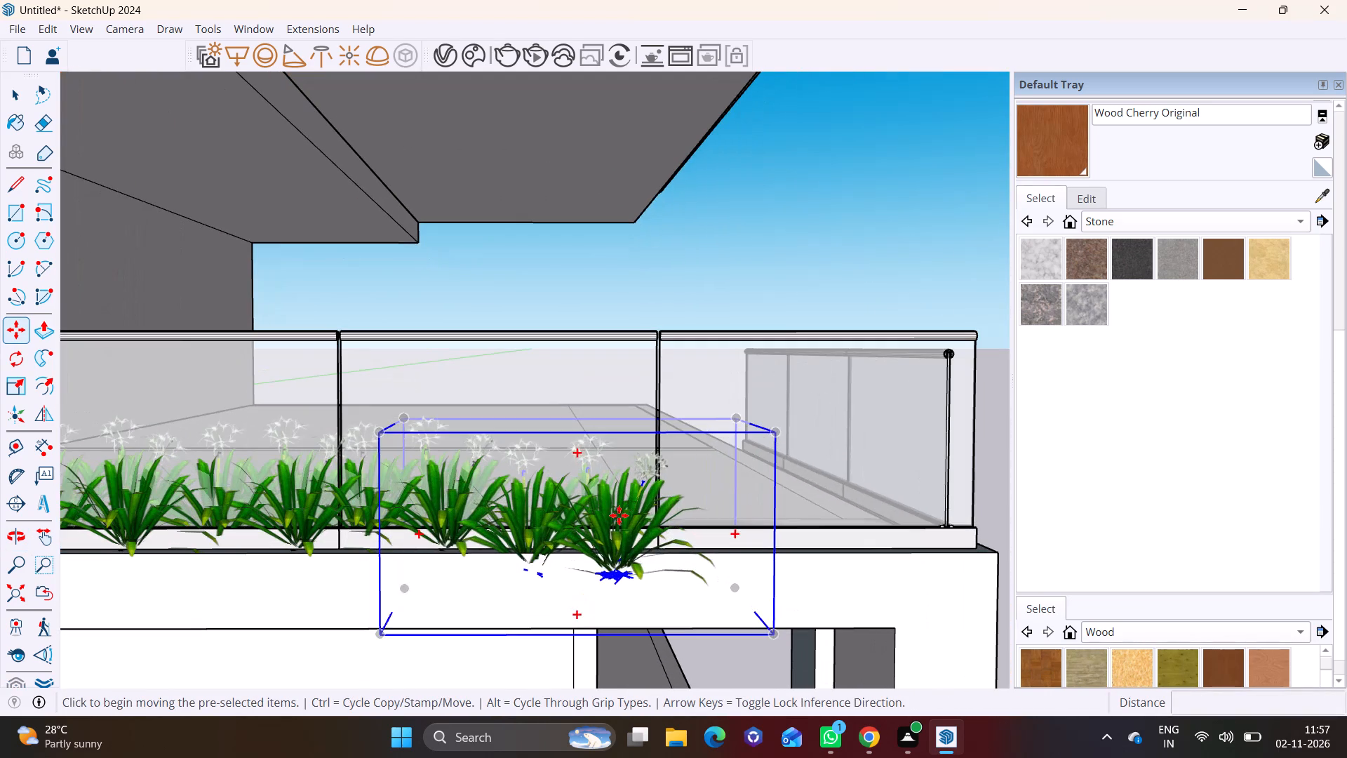
{"action": "left_click", "coordinate": [744, 519]}
{"action": "left_click", "coordinate": [723, 525]}
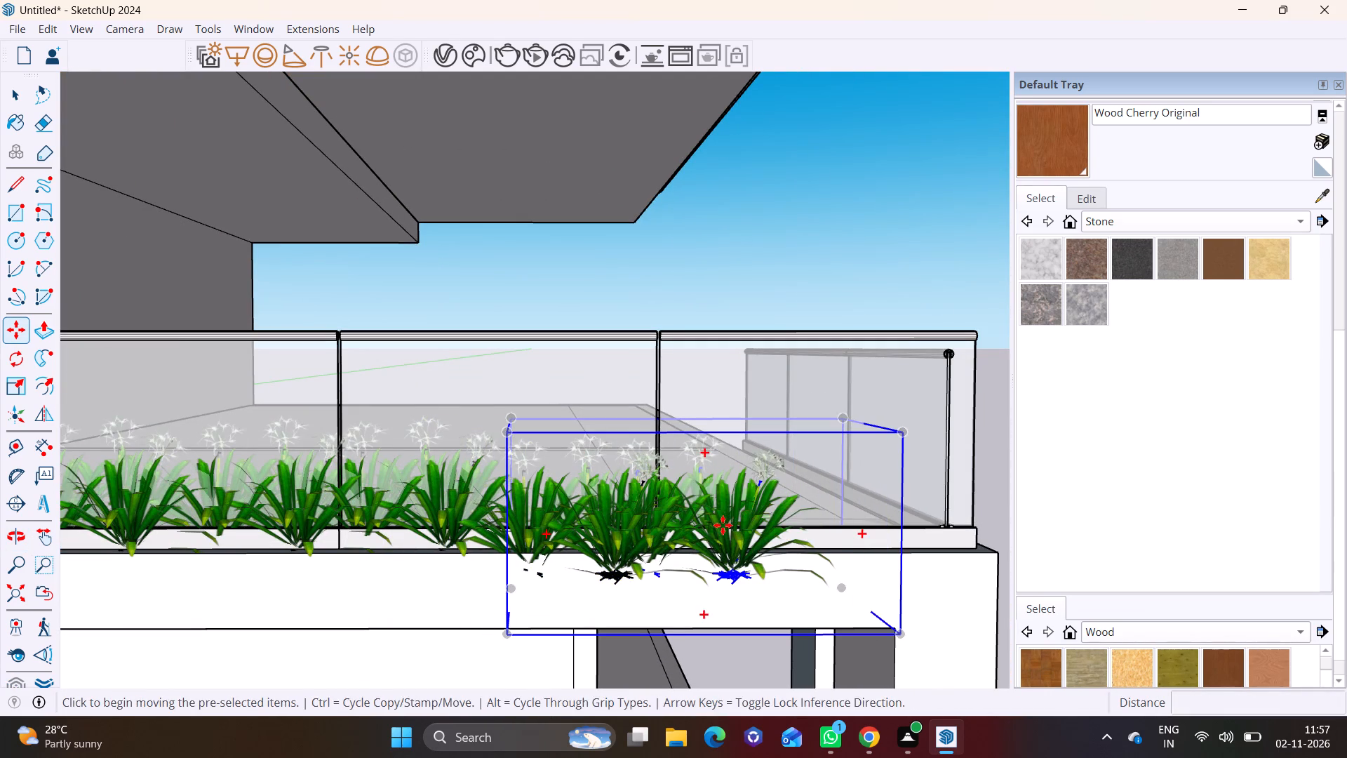
{"action": "left_click", "coordinate": [890, 526]}
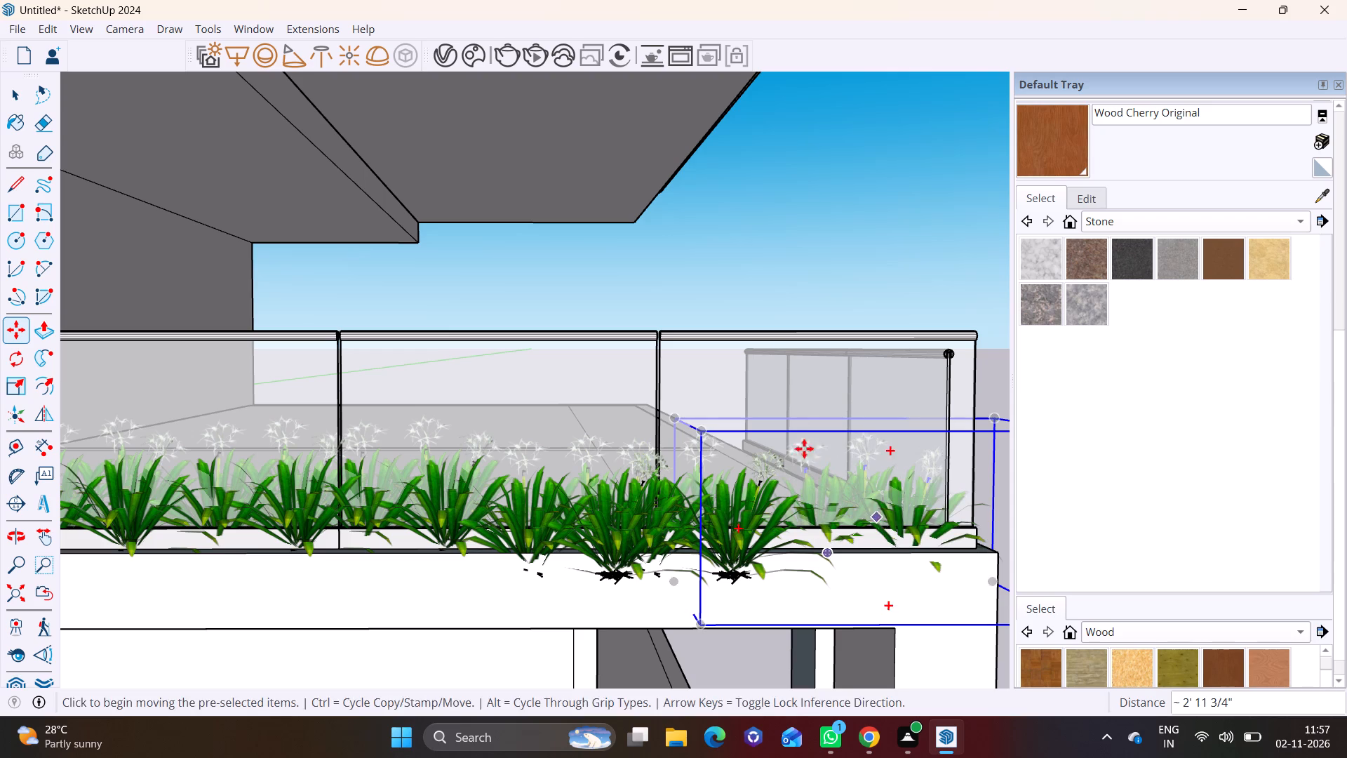
{"action": "key", "text": "space"}
{"action": "left_click", "coordinate": [779, 268]}
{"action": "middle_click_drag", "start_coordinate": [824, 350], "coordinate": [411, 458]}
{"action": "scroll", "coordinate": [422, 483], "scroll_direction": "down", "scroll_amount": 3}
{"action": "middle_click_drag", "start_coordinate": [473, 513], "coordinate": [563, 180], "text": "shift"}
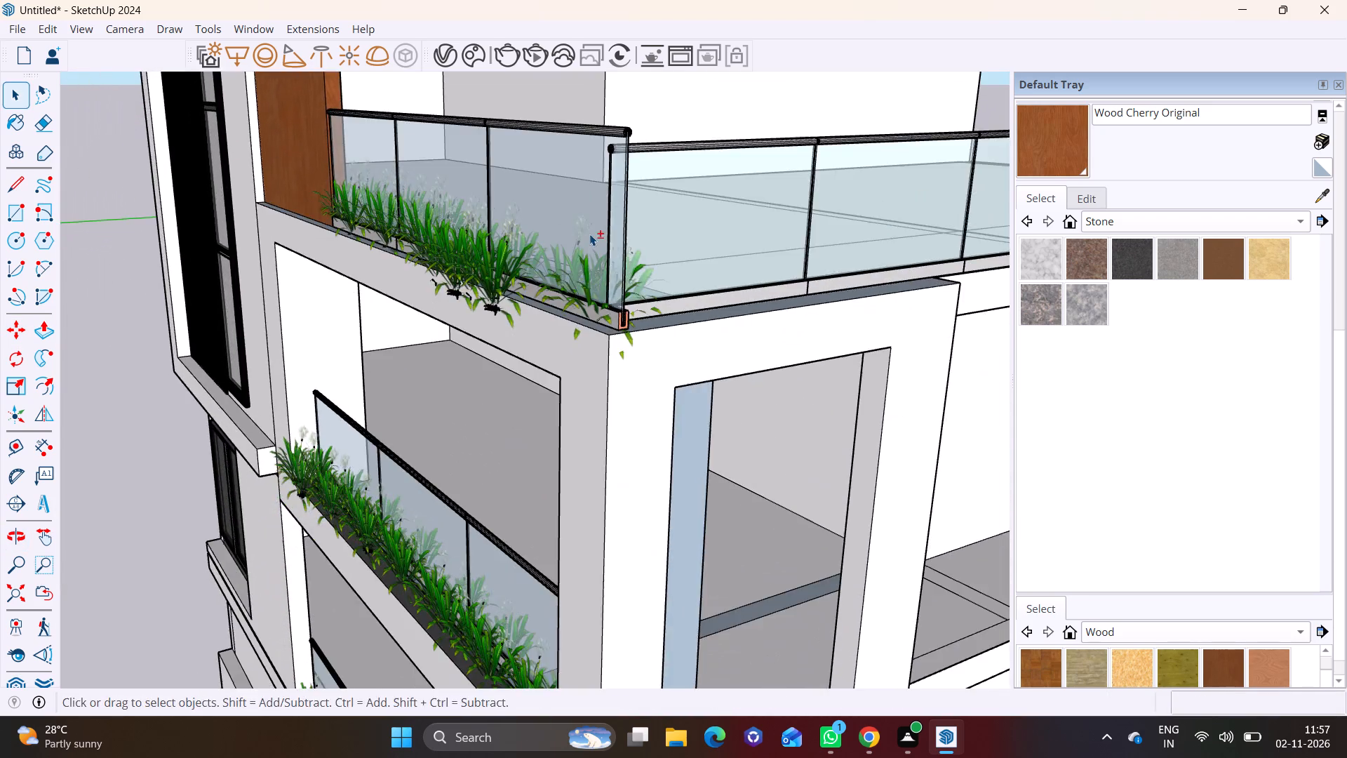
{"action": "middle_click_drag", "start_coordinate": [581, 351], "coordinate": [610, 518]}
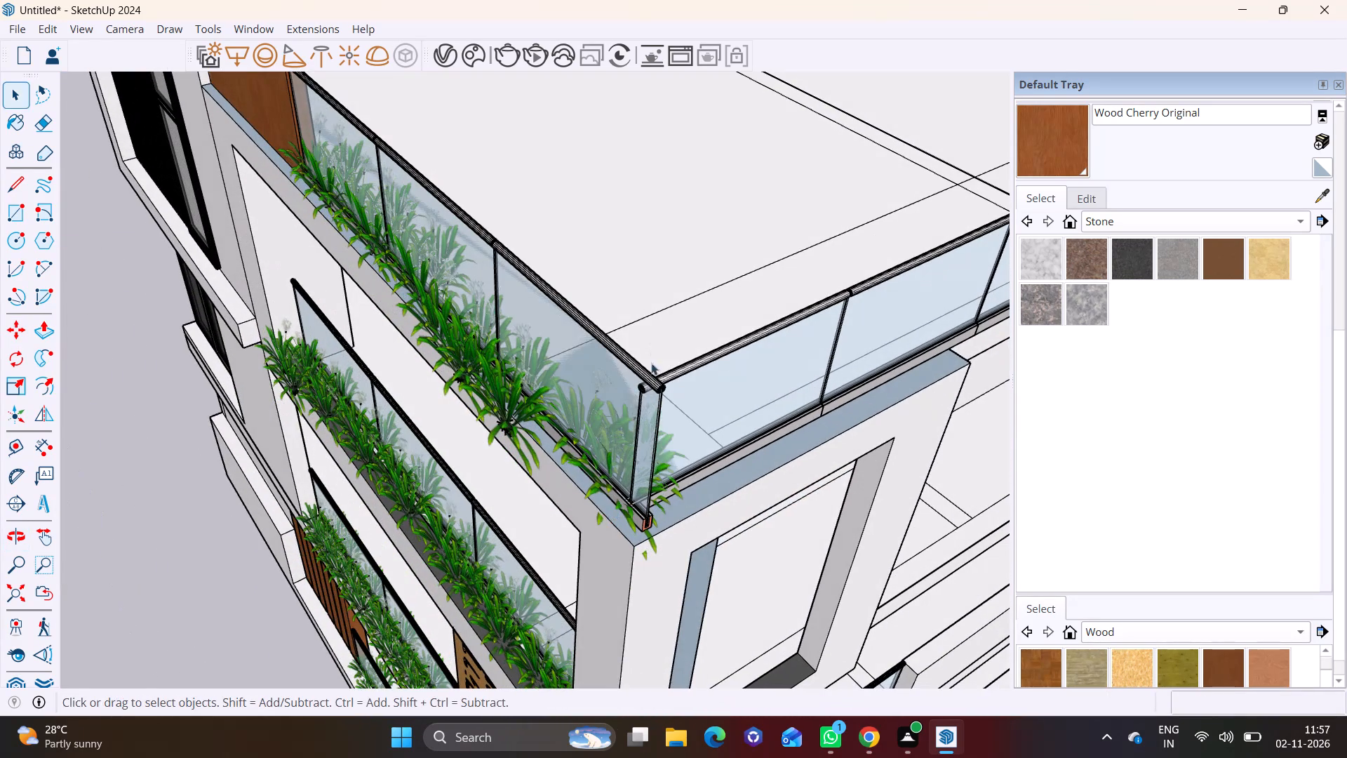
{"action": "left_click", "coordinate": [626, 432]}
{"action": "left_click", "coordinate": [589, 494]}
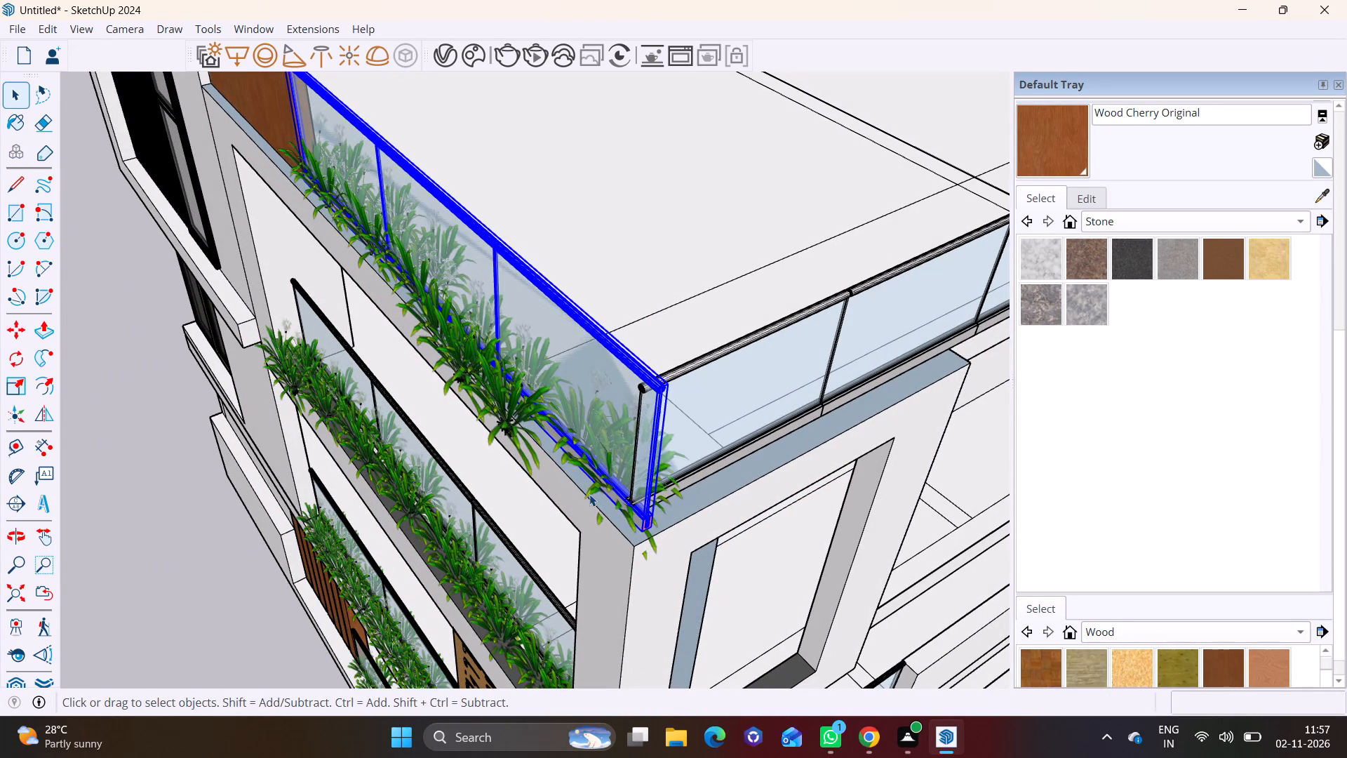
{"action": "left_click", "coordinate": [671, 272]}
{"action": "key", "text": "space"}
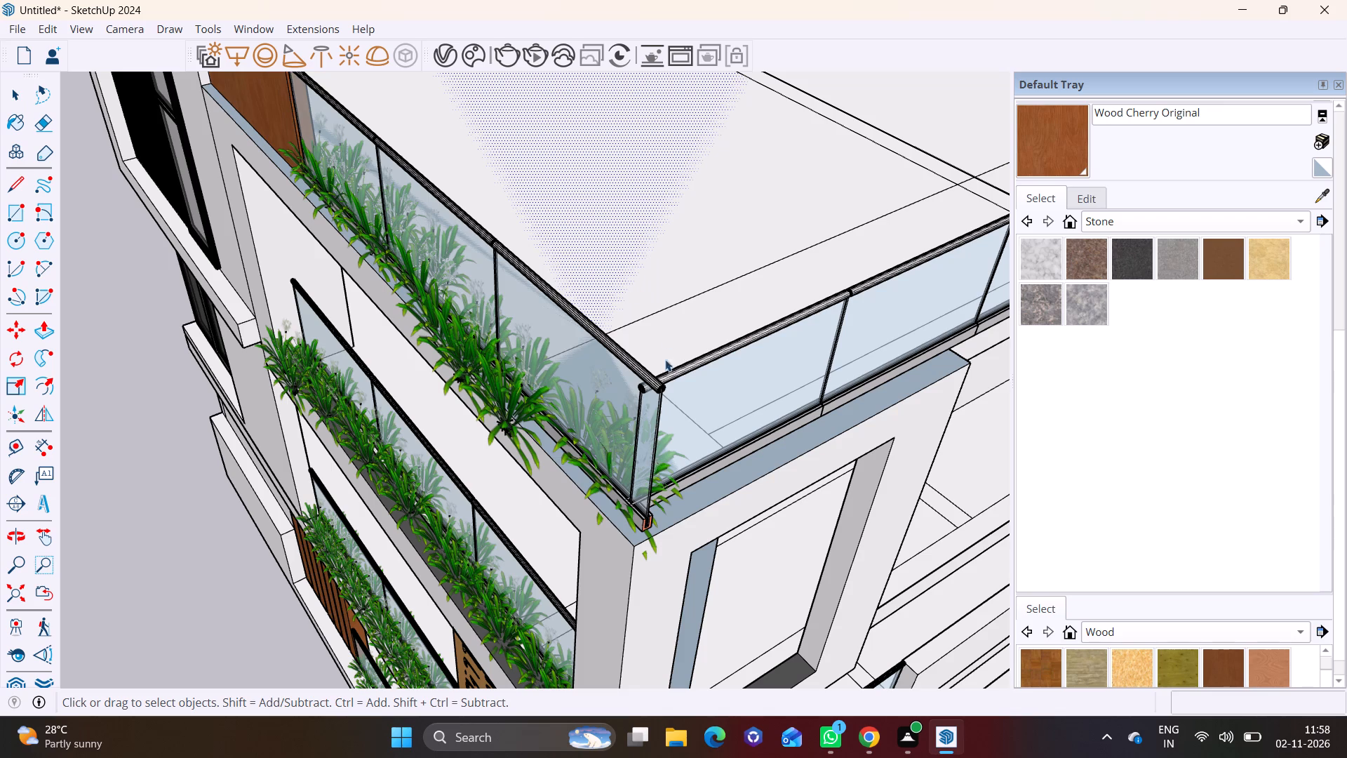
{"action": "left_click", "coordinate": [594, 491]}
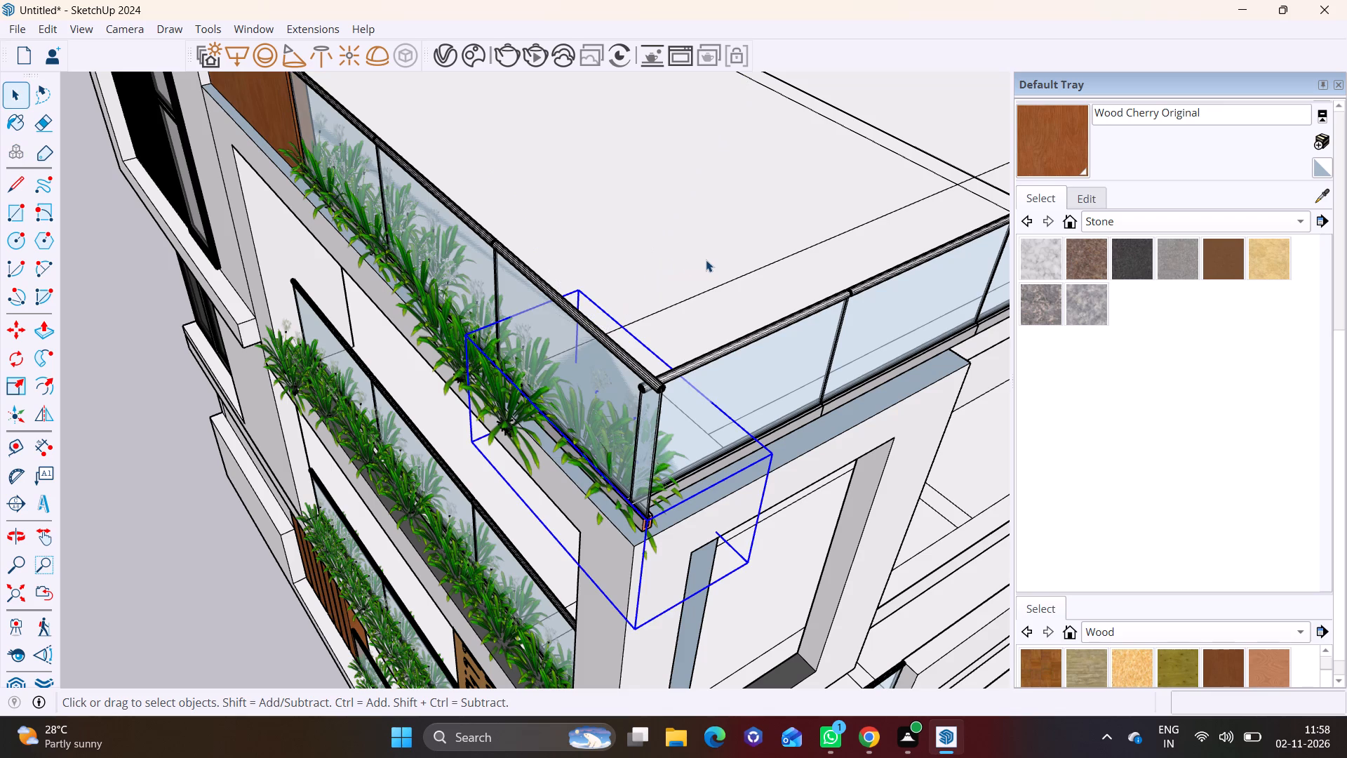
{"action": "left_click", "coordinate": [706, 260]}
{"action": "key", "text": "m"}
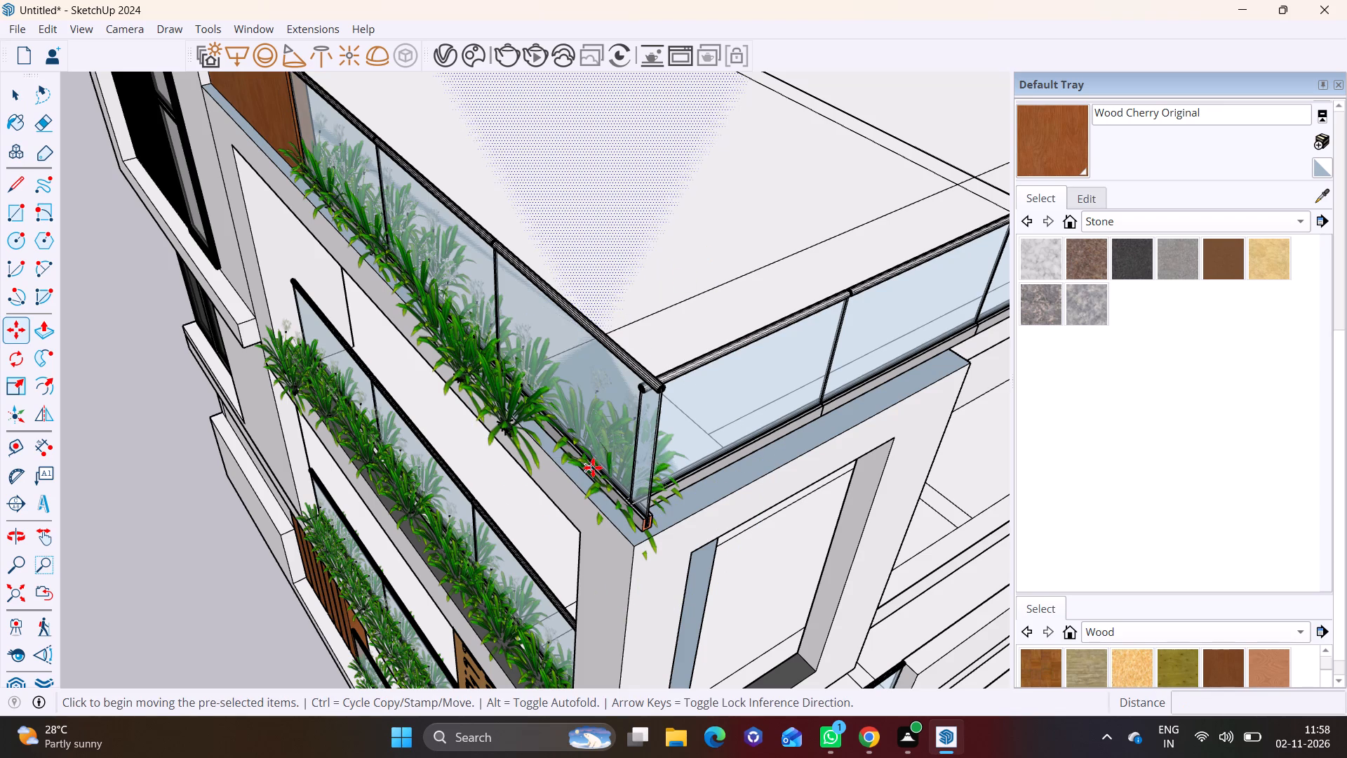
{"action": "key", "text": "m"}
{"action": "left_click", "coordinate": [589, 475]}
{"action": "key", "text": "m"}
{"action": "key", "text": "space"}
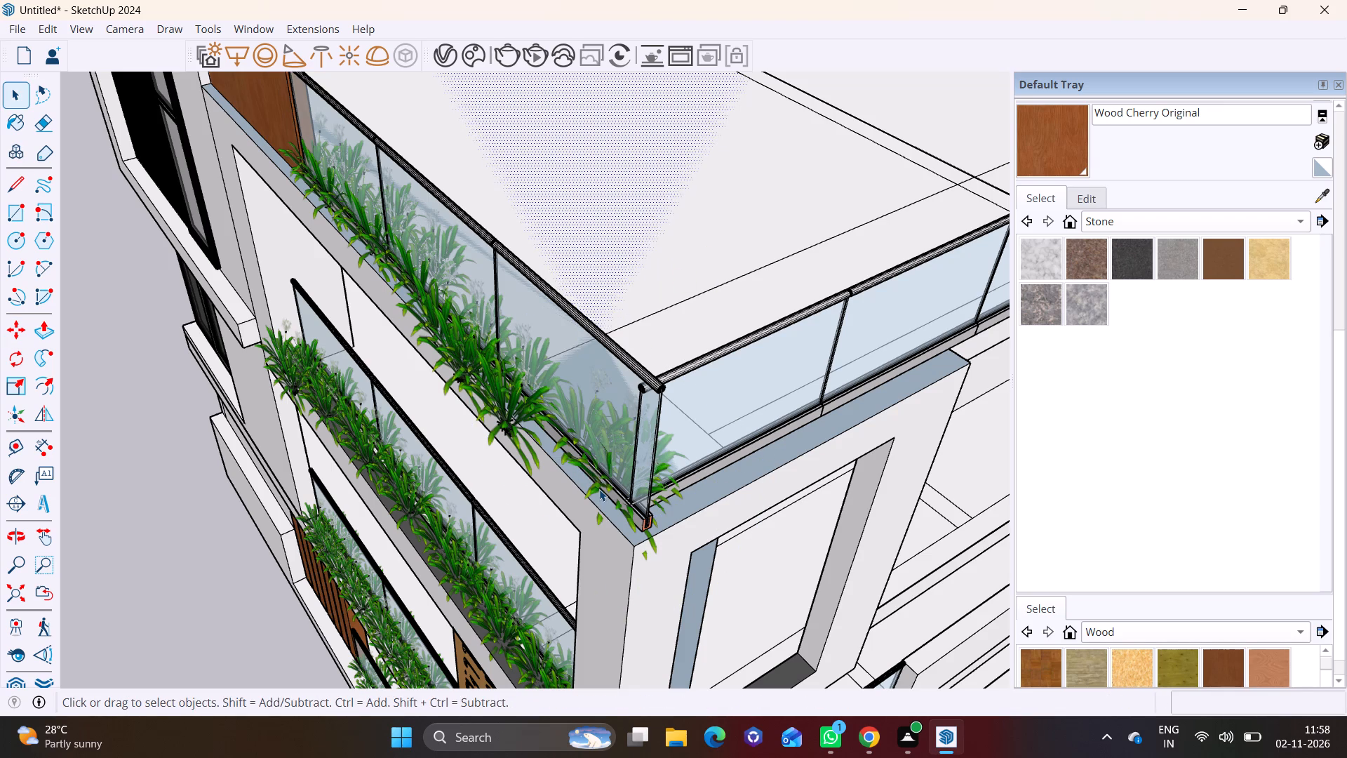
Move the corner terrace plant outward from behind the glass so it stands on the ledge in front of the railing.
{"action": "left_click", "coordinate": [599, 489]}
{"action": "key", "text": "m"}
{"action": "left_click", "coordinate": [735, 301]}
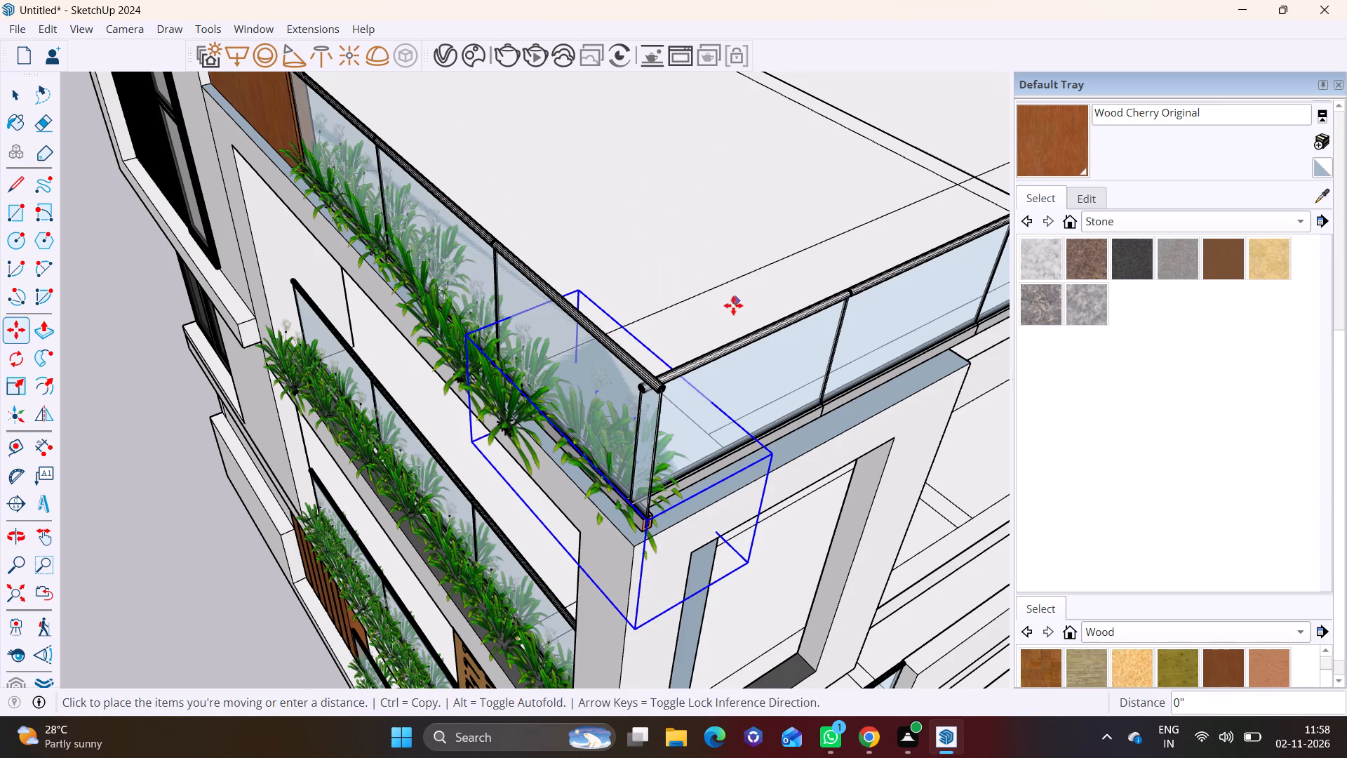
{"action": "left_click", "coordinate": [722, 313]}
{"action": "key", "text": "space"}
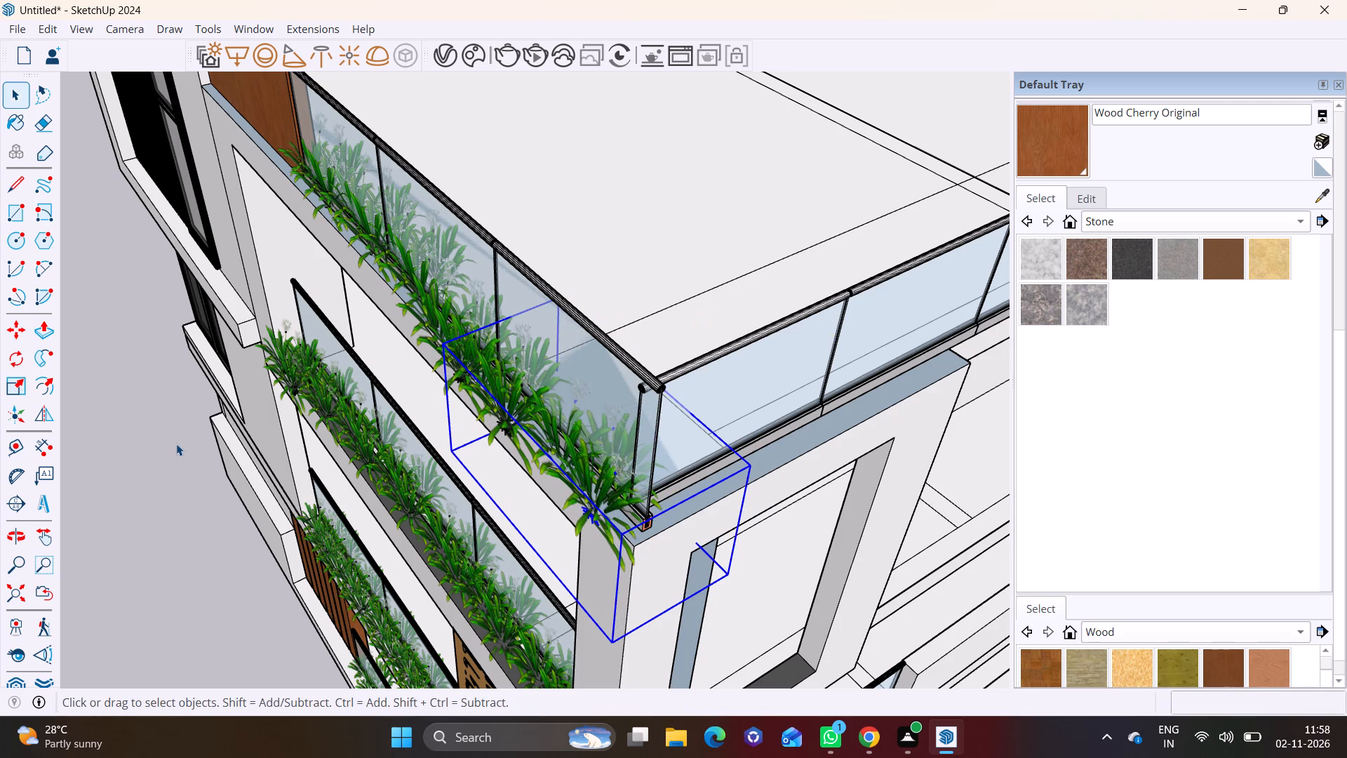
{"action": "left_click", "coordinate": [172, 447]}
Examine the whole front facade, checking the plant rows on every balcony ledge and the lower floors.
{"action": "scroll", "coordinate": [172, 447], "scroll_direction": "down", "scroll_amount": 7}
{"action": "middle_click_drag", "start_coordinate": [171, 447], "coordinate": [587, 168]}
{"action": "scroll", "coordinate": [532, 244], "scroll_direction": "down", "scroll_amount": 4}
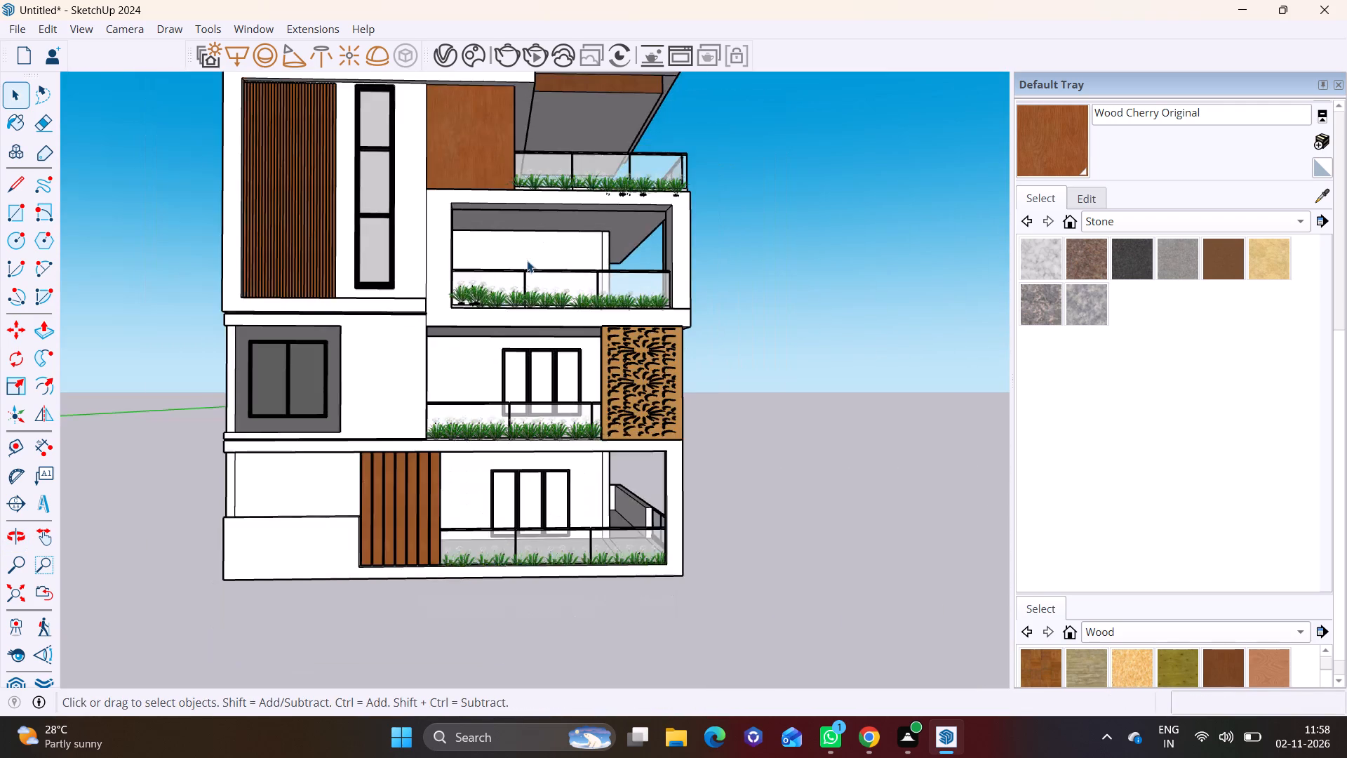
{"action": "scroll", "coordinate": [527, 260], "scroll_direction": "down", "scroll_amount": 2}
{"action": "scroll", "coordinate": [584, 255], "scroll_direction": "down", "scroll_amount": 3}
{"action": "middle_click_drag", "start_coordinate": [600, 278], "coordinate": [629, 411], "text": "shift"}
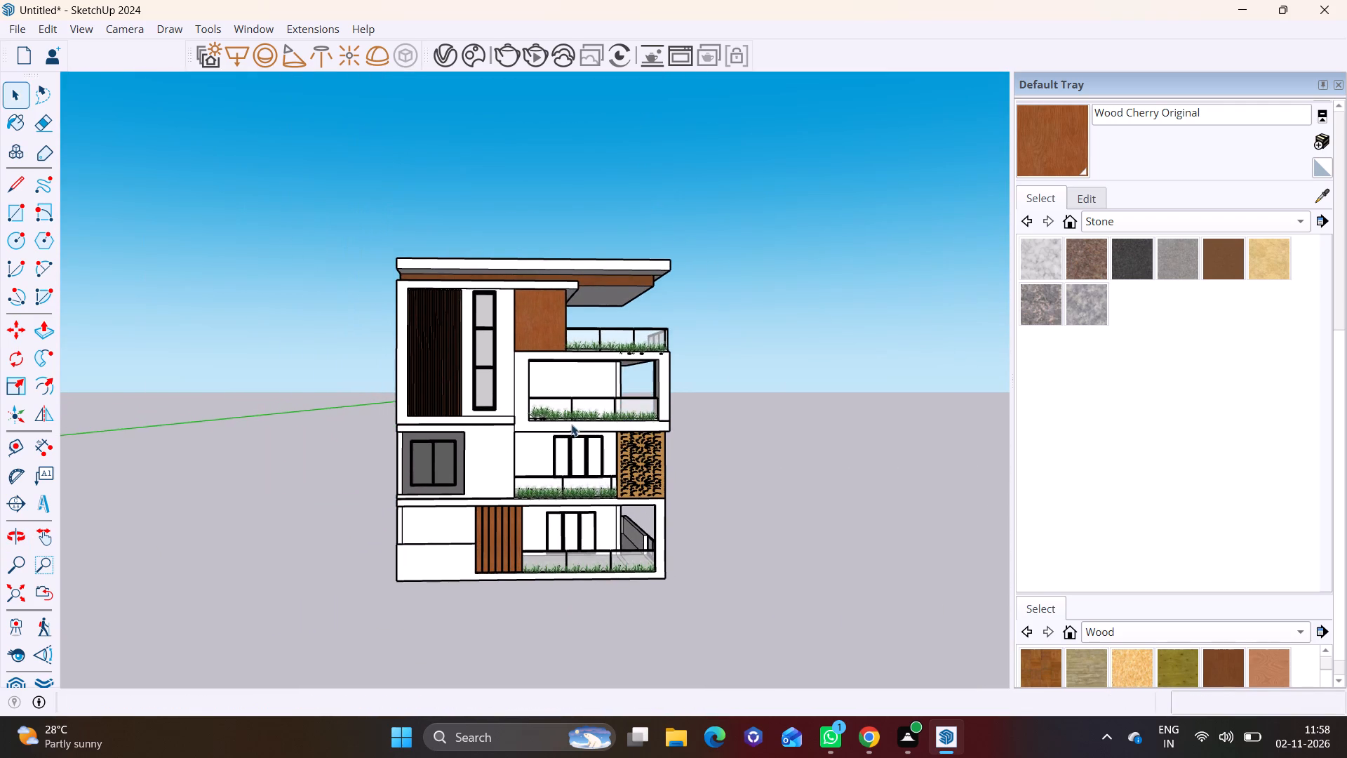
{"action": "middle_click_drag", "start_coordinate": [526, 441], "coordinate": [415, 453]}
{"action": "scroll", "coordinate": [438, 453], "scroll_direction": "up", "scroll_amount": 4}
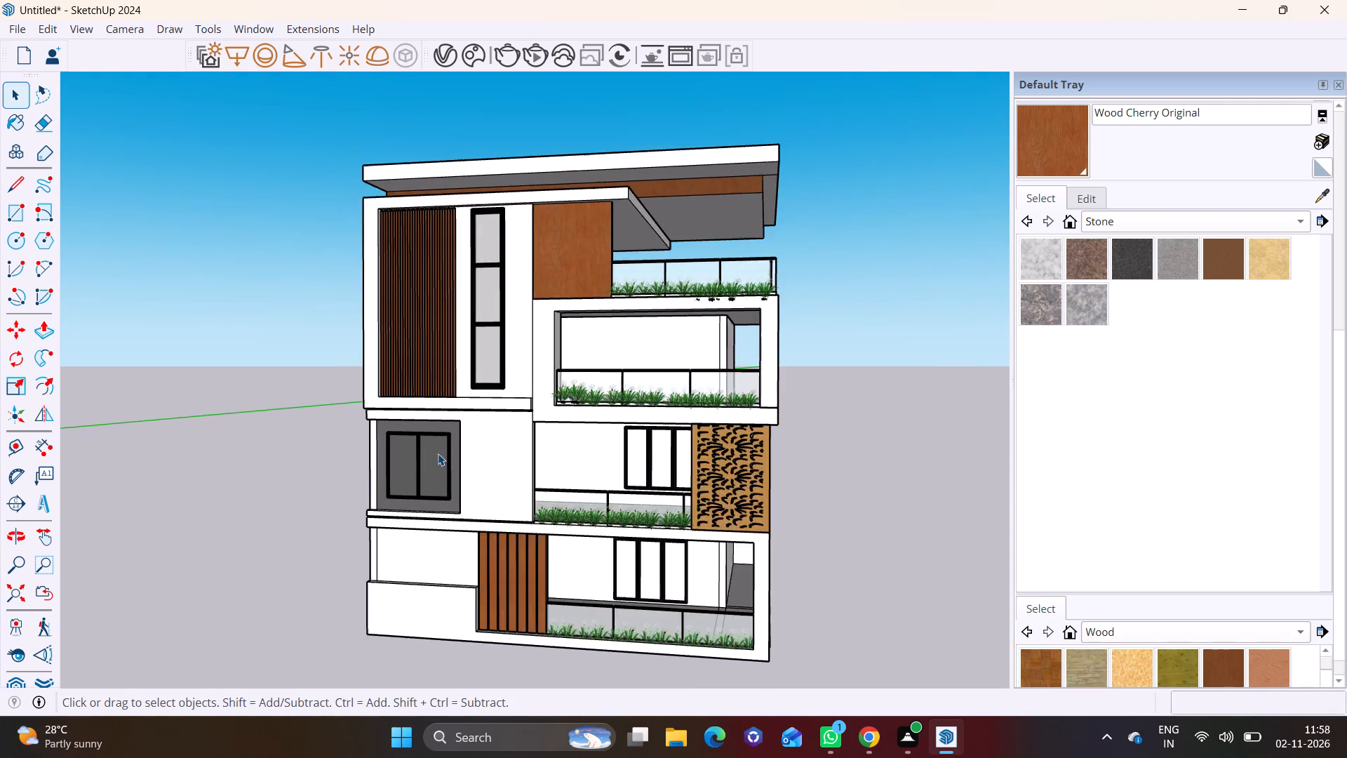
{"action": "scroll", "coordinate": [438, 453], "scroll_direction": "up", "scroll_amount": 3}
{"action": "middle_click_drag", "start_coordinate": [441, 453], "coordinate": [491, 350], "text": "shift"}
{"action": "scroll", "coordinate": [500, 454], "scroll_direction": "up", "scroll_amount": 3}
{"action": "middle_click_drag", "start_coordinate": [530, 470], "coordinate": [443, 307], "text": "shift"}
{"action": "scroll", "coordinate": [503, 461], "scroll_direction": "up", "scroll_amount": 1, "text": "shift"}
{"action": "scroll", "coordinate": [560, 321], "scroll_direction": "down", "scroll_amount": 4}
{"action": "scroll", "coordinate": [643, 201], "scroll_direction": "down", "scroll_amount": 2}
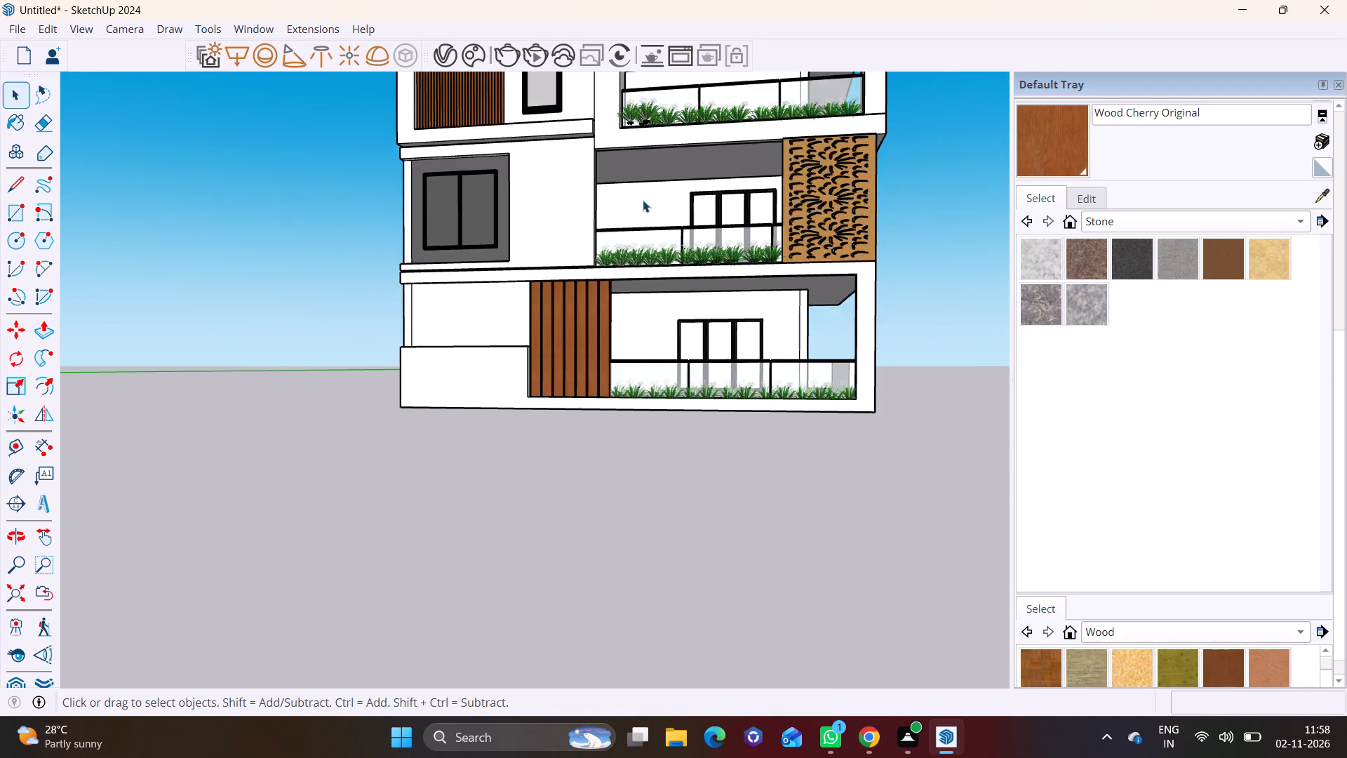
{"action": "scroll", "coordinate": [643, 200], "scroll_direction": "down", "scroll_amount": 3}
{"action": "middle_click_drag", "start_coordinate": [636, 219], "coordinate": [566, 434], "text": "shift"}
Offset the outline of the dropped soffit face above the upper terrace inward by about 1' 5 1/2".
{"action": "scroll", "coordinate": [701, 204], "scroll_direction": "up", "scroll_amount": 4}
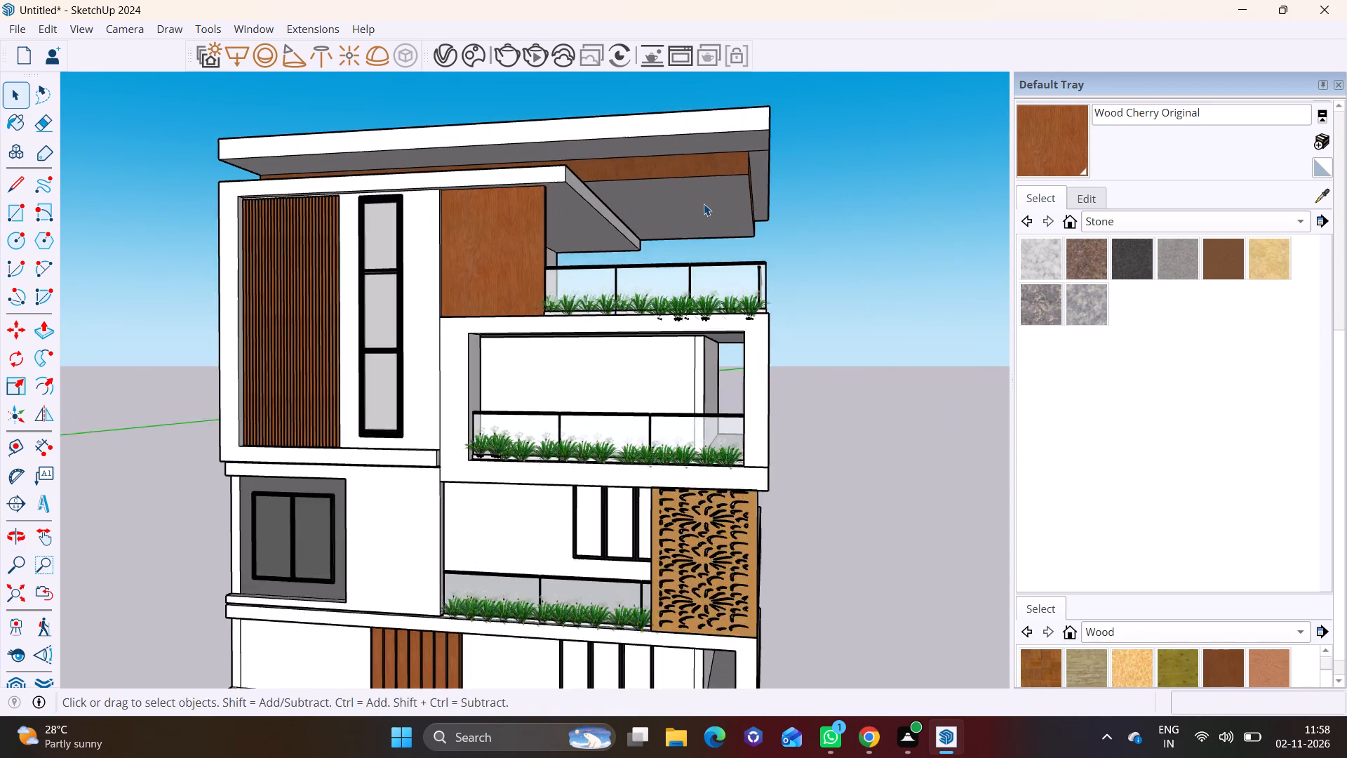
{"action": "scroll", "coordinate": [704, 204], "scroll_direction": "up", "scroll_amount": 3}
{"action": "middle_click_drag", "start_coordinate": [747, 206], "coordinate": [684, 187]}
{"action": "scroll", "coordinate": [746, 125], "scroll_direction": "up", "scroll_amount": 3}
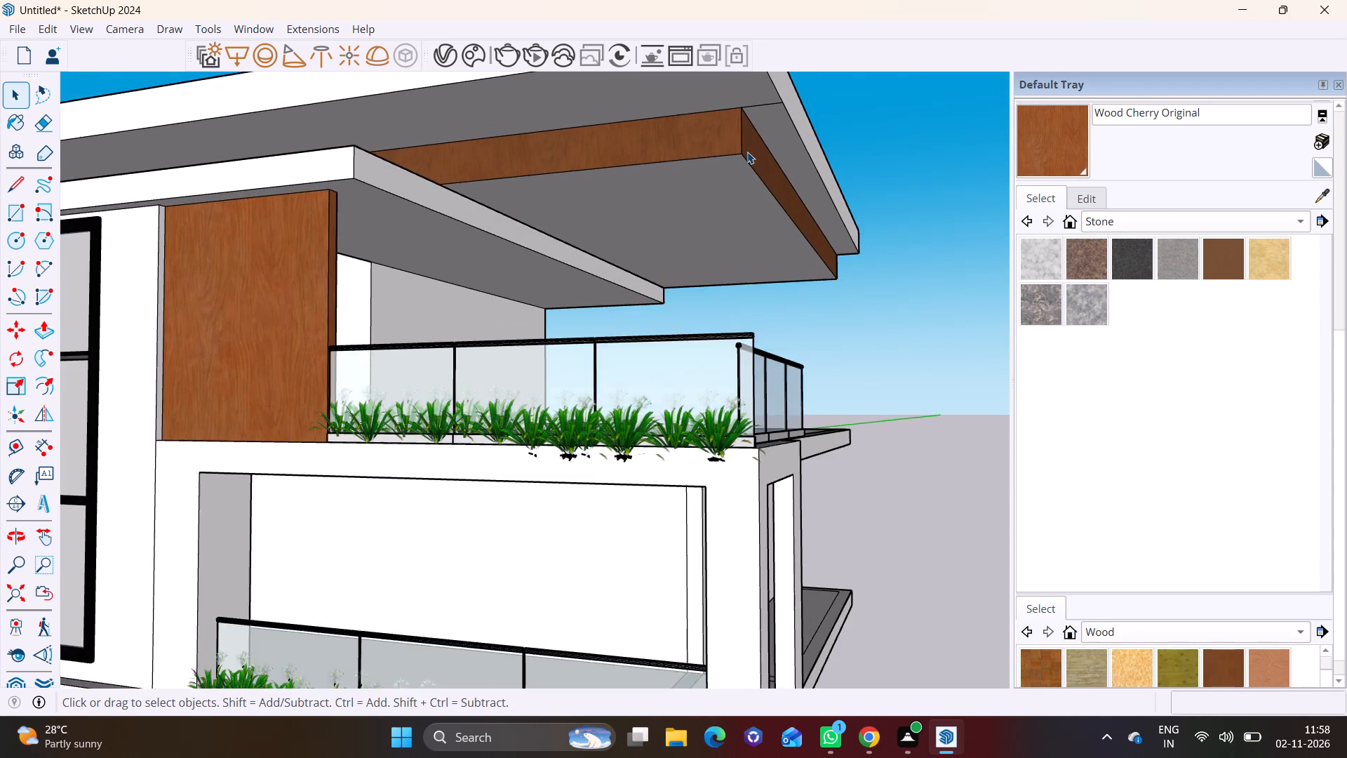
{"action": "scroll", "coordinate": [747, 152], "scroll_direction": "up", "scroll_amount": 6}
{"action": "middle_click_drag", "start_coordinate": [765, 133], "coordinate": [827, 54]}
{"action": "left_click", "coordinate": [701, 217]}
{"action": "triple_click", "coordinate": [601, 244]}
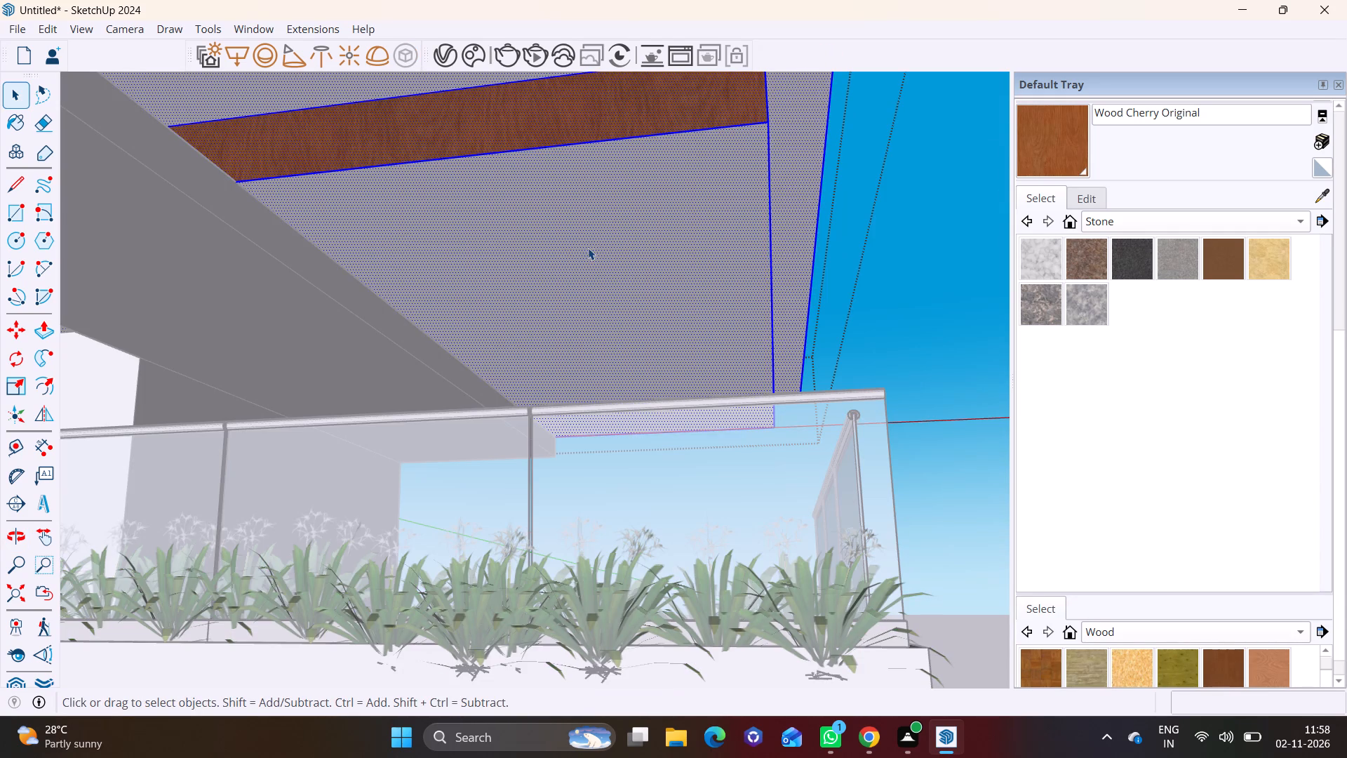
{"action": "left_click", "coordinate": [588, 248]}
{"action": "left_click", "coordinate": [34, 383]}
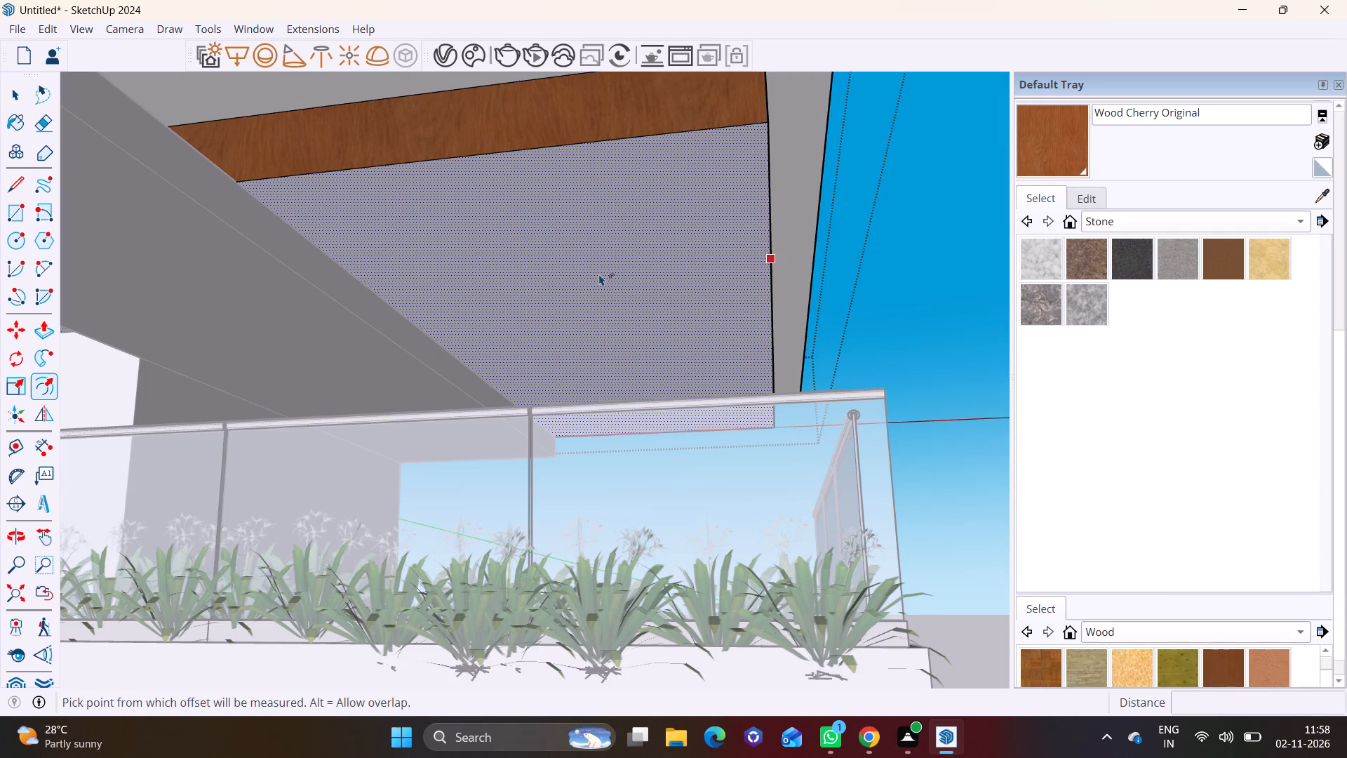
{"action": "left_click", "coordinate": [601, 274]}
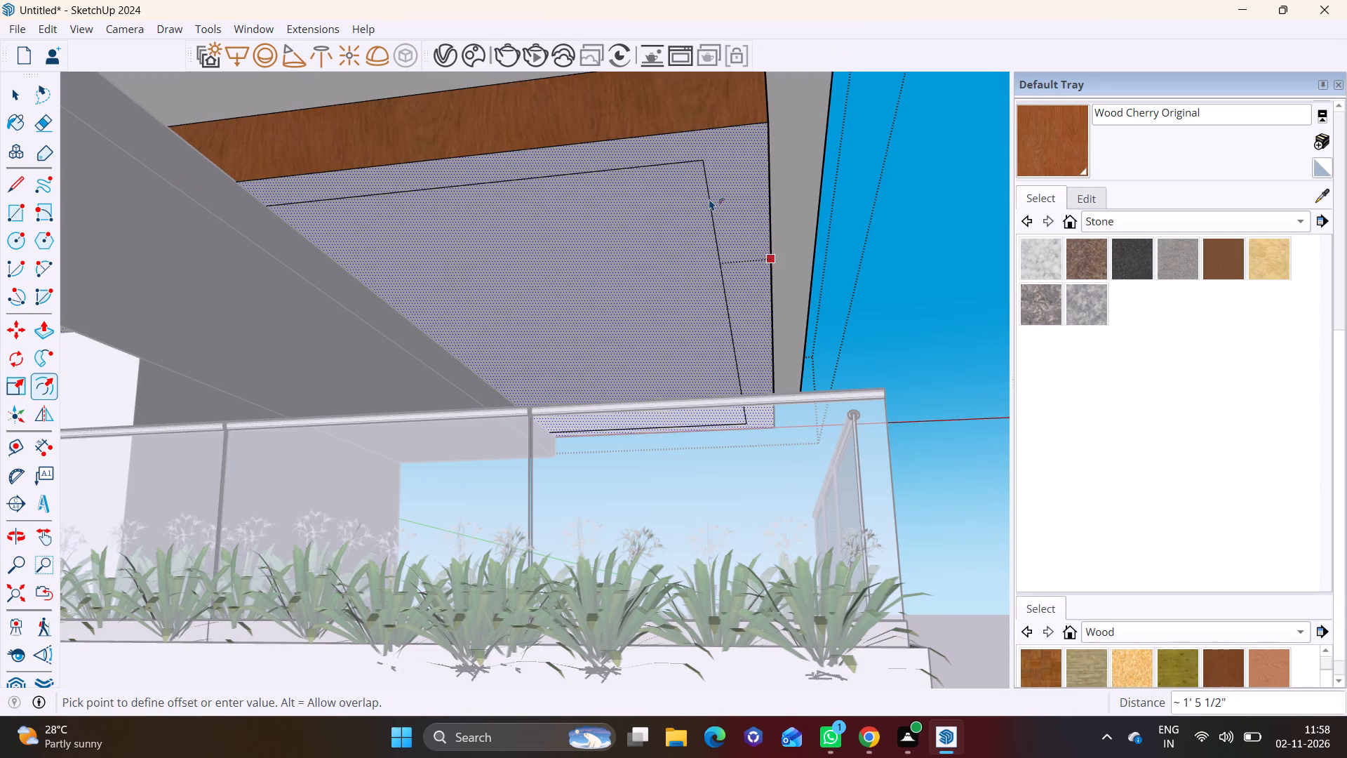
{"action": "left_click", "coordinate": [709, 199]}
{"action": "key", "text": "space"}
Push the inner soffit face upward about 1' 8" to form a recess in the ceiling above the terrace.
{"action": "left_click_drag", "start_coordinate": [658, 230], "coordinate": [615, 230]}
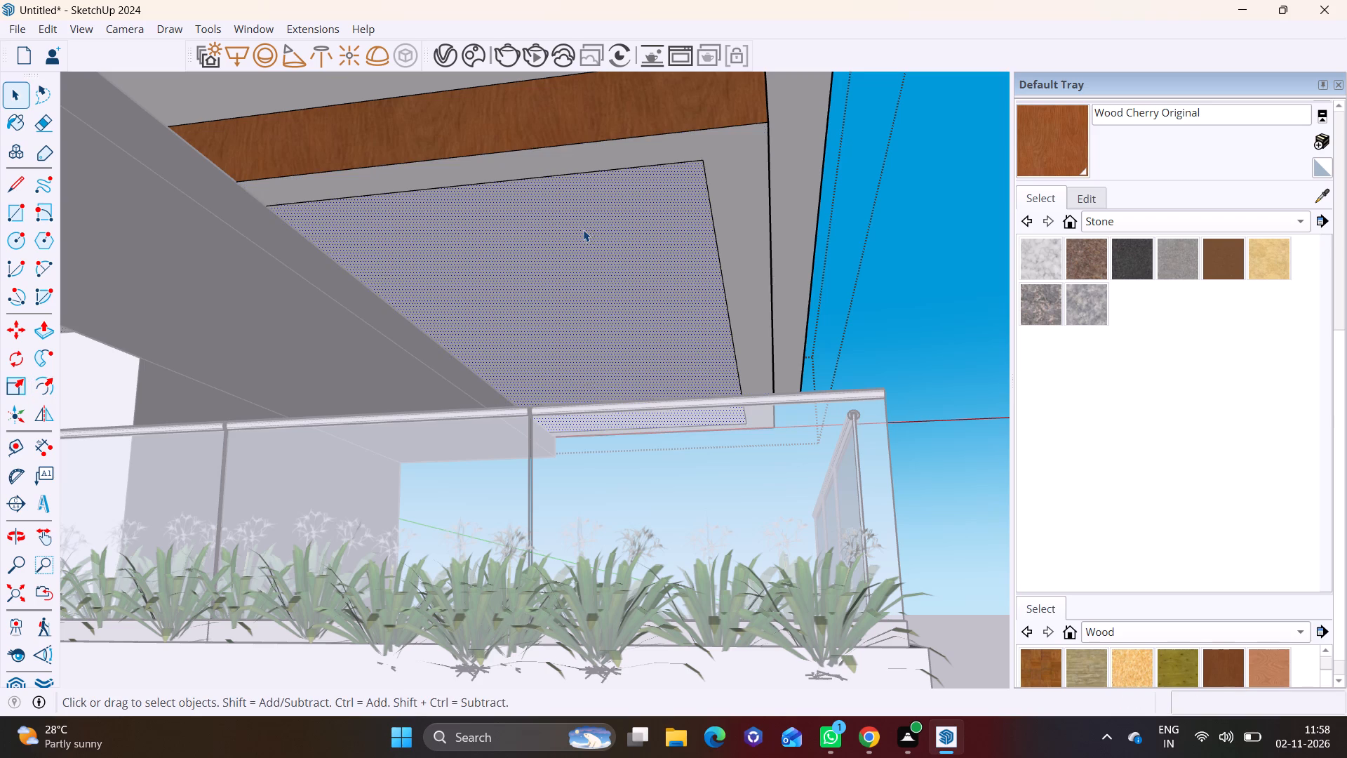
{"action": "scroll", "coordinate": [584, 227], "scroll_direction": "down", "scroll_amount": 1}
{"action": "left_click", "coordinate": [43, 330]}
{"action": "left_click", "coordinate": [535, 239]}
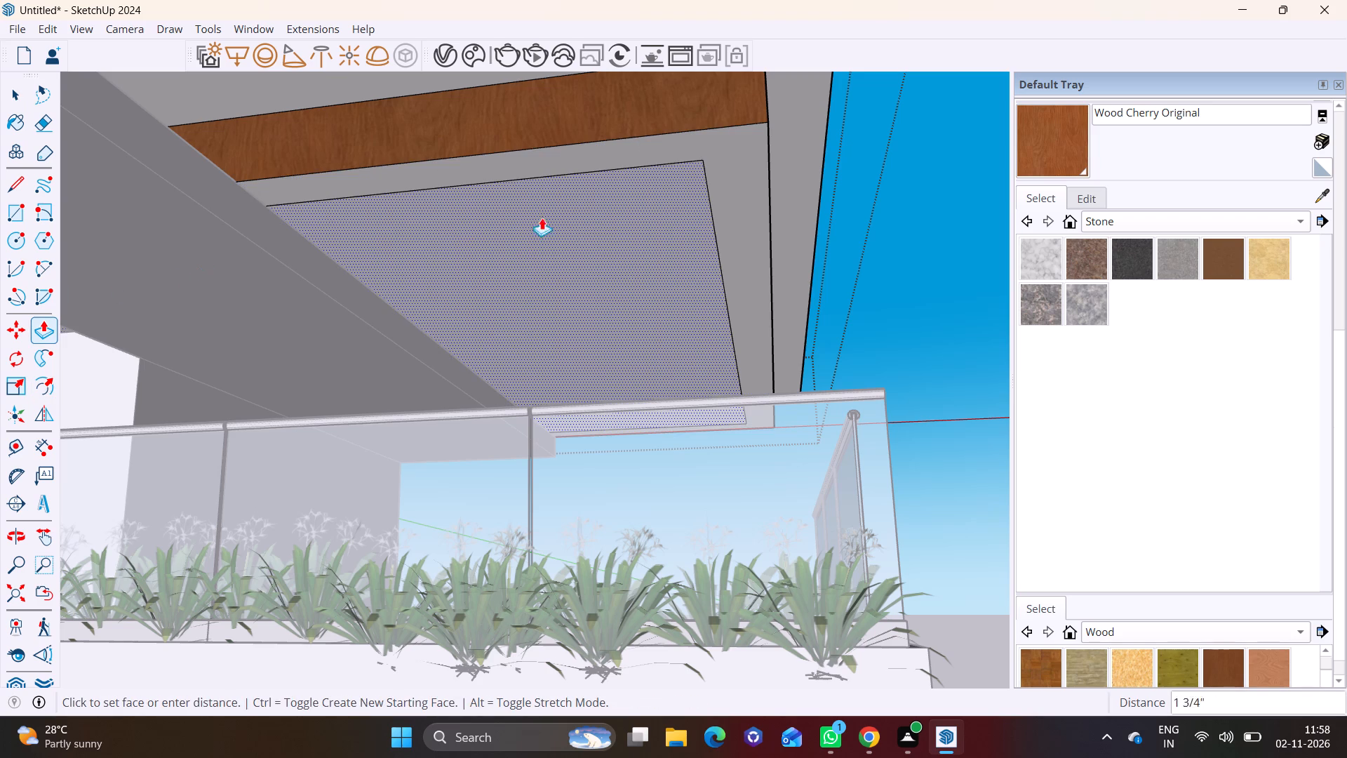
{"action": "left_click", "coordinate": [617, 180]}
{"action": "middle_click_drag", "start_coordinate": [669, 213], "coordinate": [644, 234]}
{"action": "key", "text": "space"}
{"action": "left_click", "coordinate": [885, 202]}
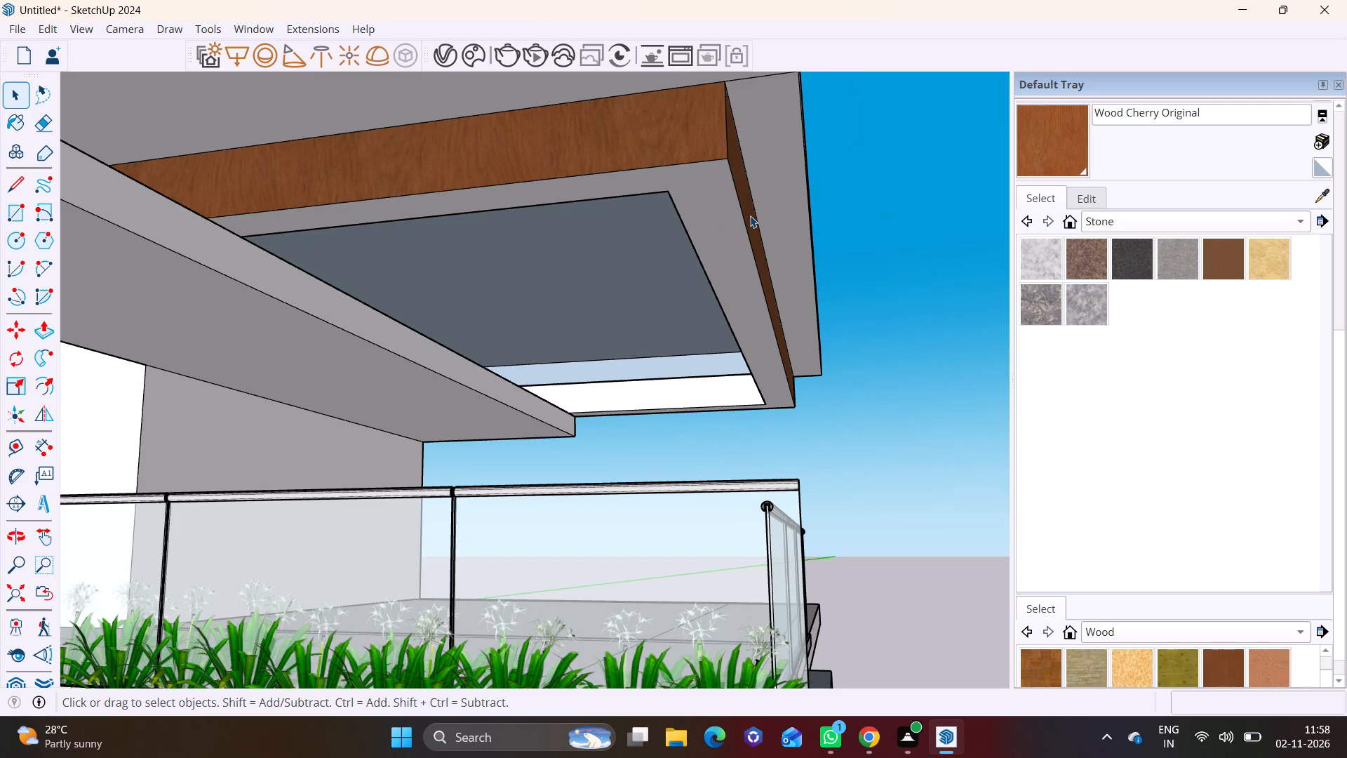
Draw a small rectangle on the recessed ceiling face above the upper terrace, just inside the recess's corner.
{"action": "scroll", "coordinate": [750, 215], "scroll_direction": "down", "scroll_amount": 2}
{"action": "middle_click_drag", "start_coordinate": [750, 215], "coordinate": [1040, 193]}
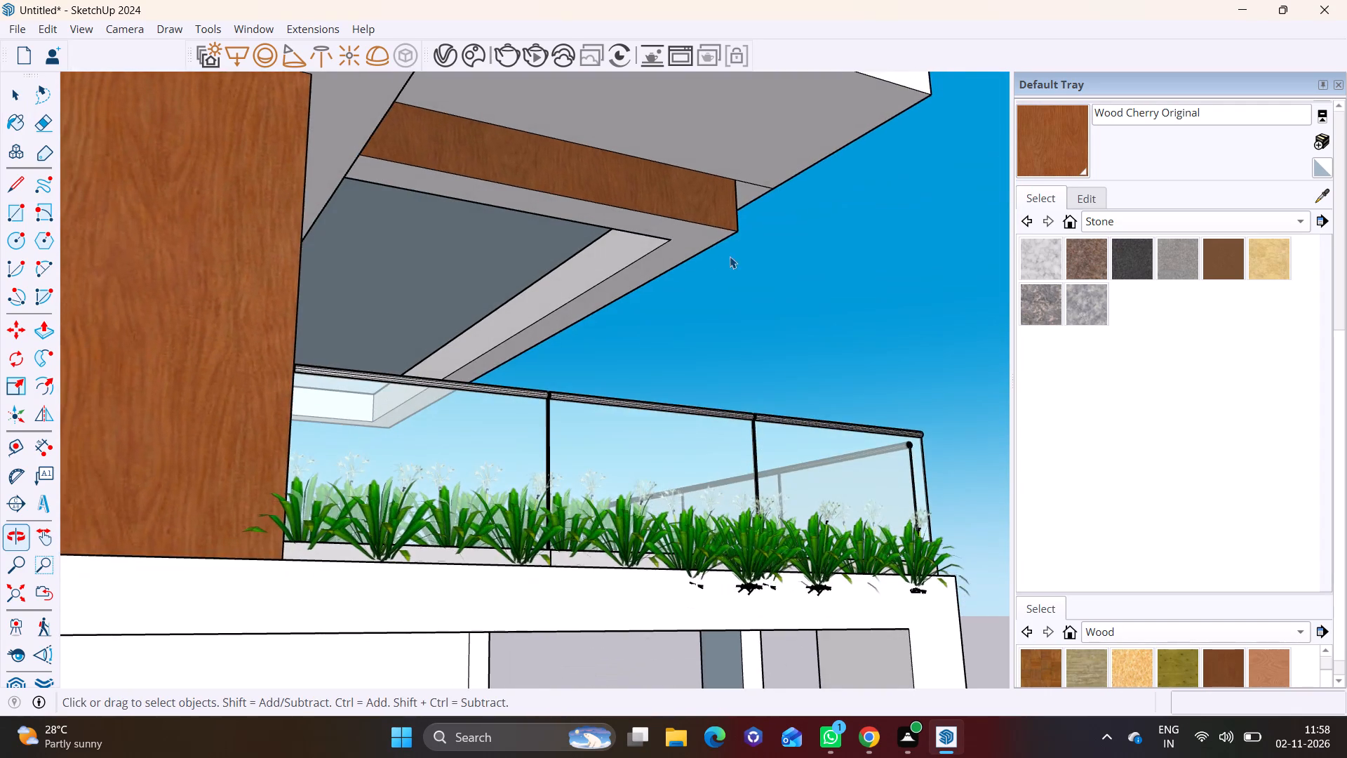
{"action": "scroll", "coordinate": [644, 230], "scroll_direction": "up", "scroll_amount": 6}
{"action": "middle_click_drag", "start_coordinate": [632, 227], "coordinate": [274, 202]}
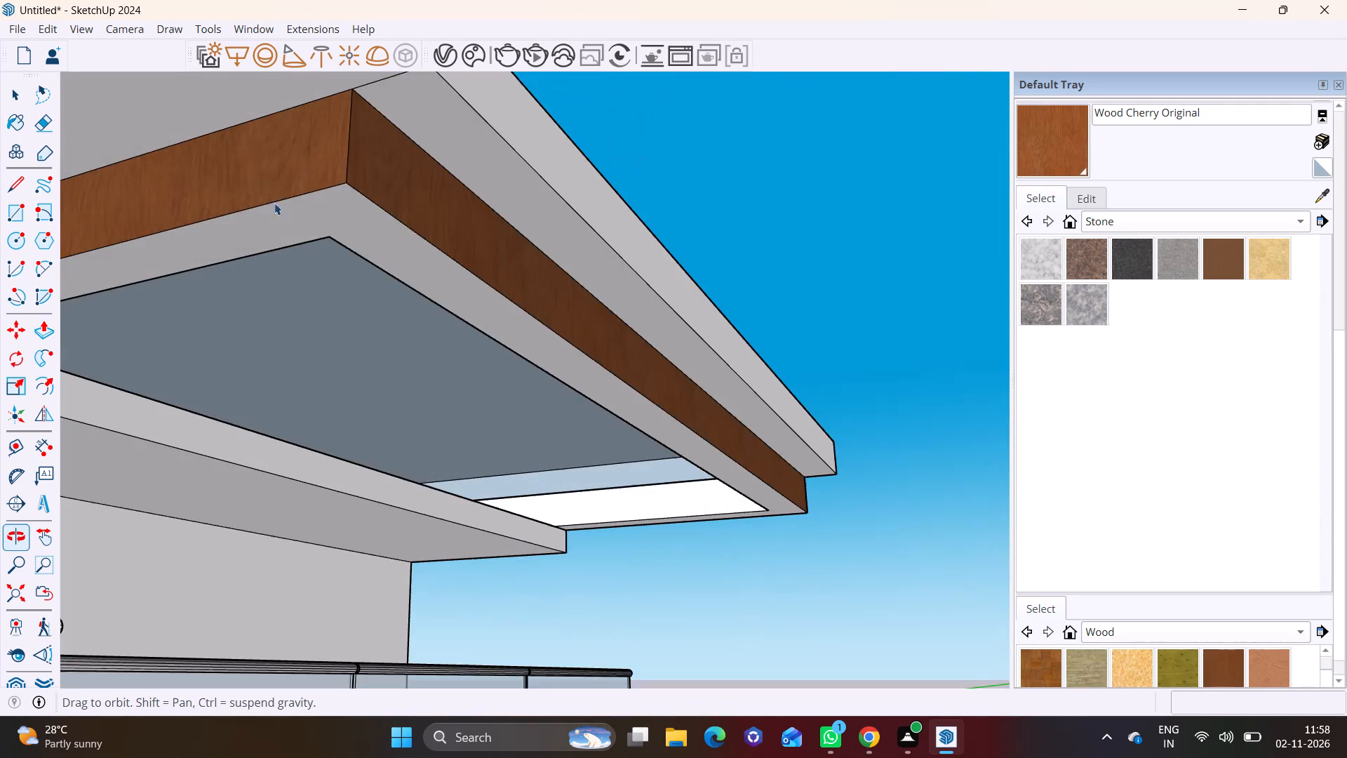
{"action": "scroll", "coordinate": [420, 225], "scroll_direction": "down", "scroll_amount": 1}
{"action": "middle_click_drag", "start_coordinate": [528, 291], "coordinate": [353, 107]}
{"action": "middle_click_drag", "start_coordinate": [648, 362], "coordinate": [356, 302]}
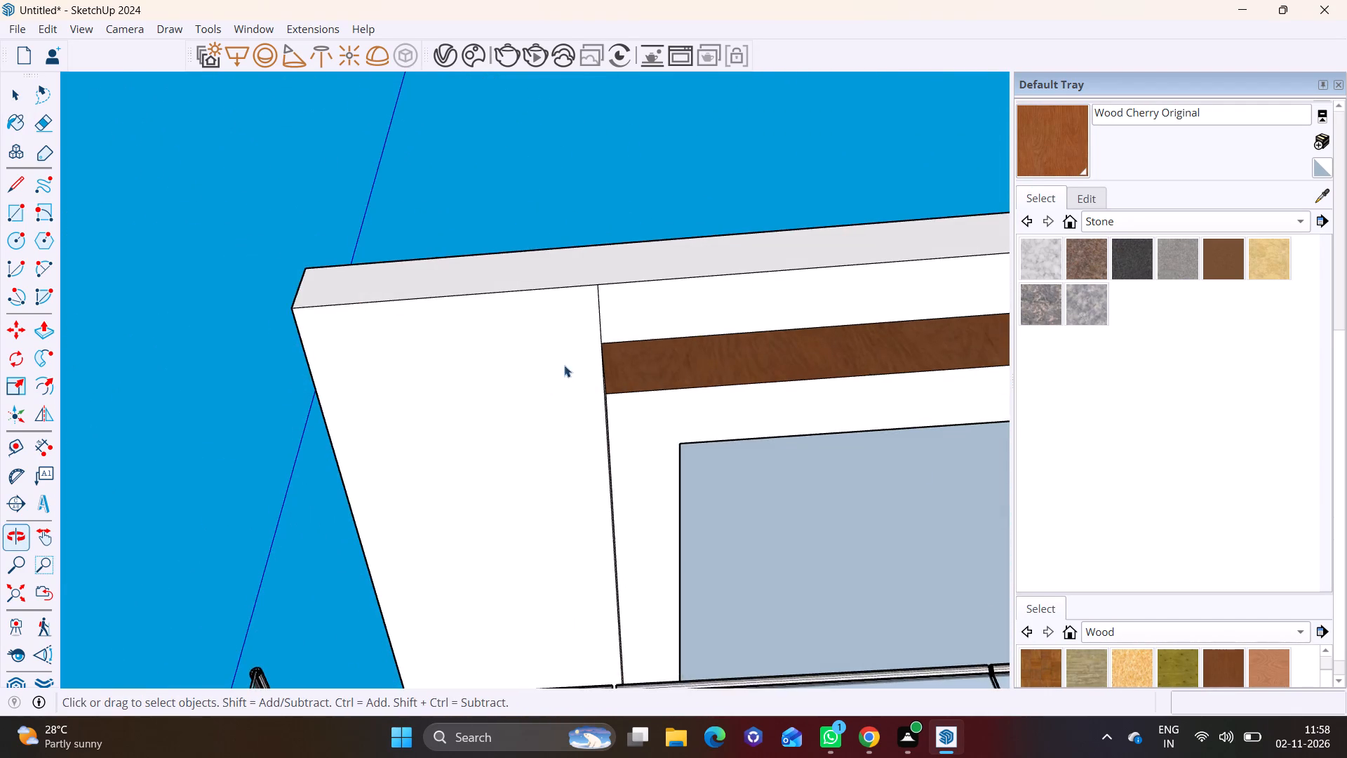
{"action": "scroll", "coordinate": [921, 467], "scroll_direction": "up", "scroll_amount": 2}
{"action": "middle_click_drag", "start_coordinate": [842, 432], "coordinate": [621, 401]}
{"action": "scroll", "coordinate": [838, 399], "scroll_direction": "up", "scroll_amount": 3}
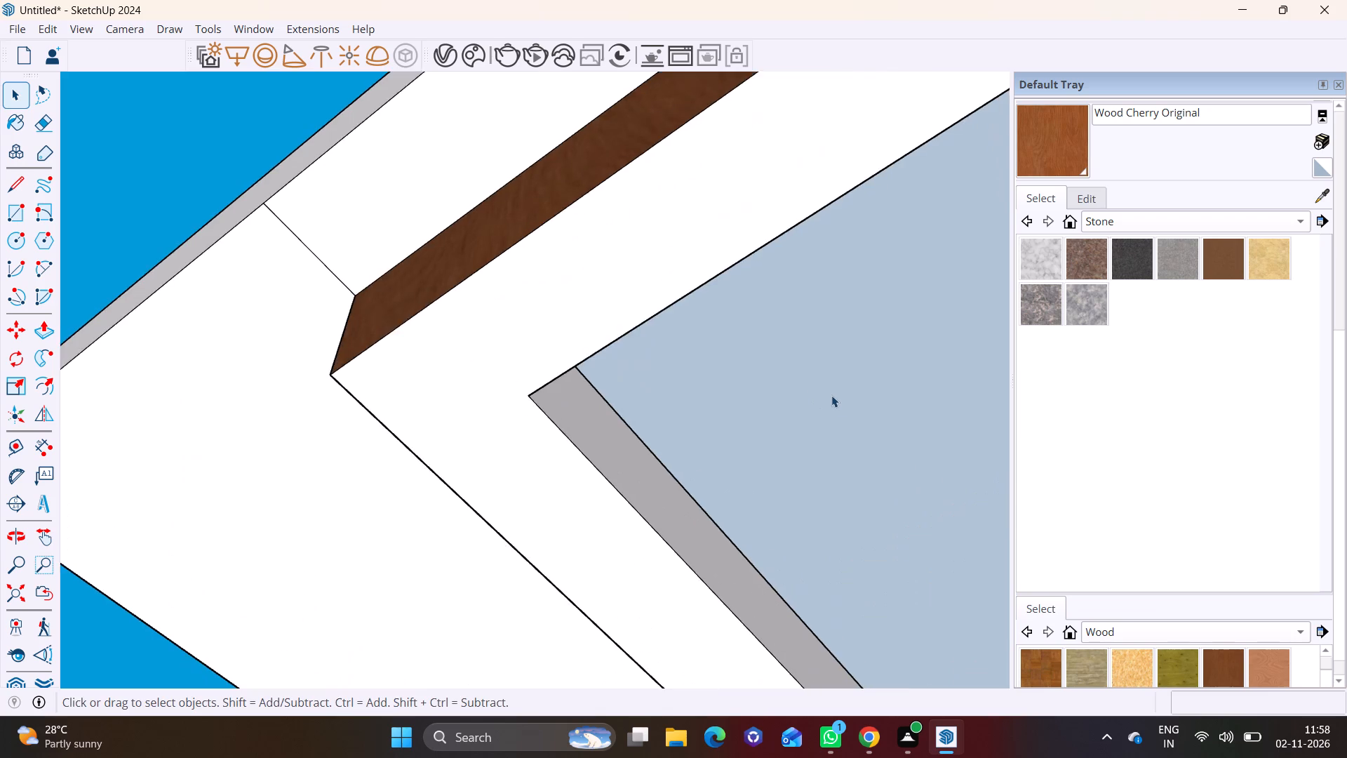
{"action": "middle_click_drag", "start_coordinate": [800, 385], "coordinate": [420, 548]}
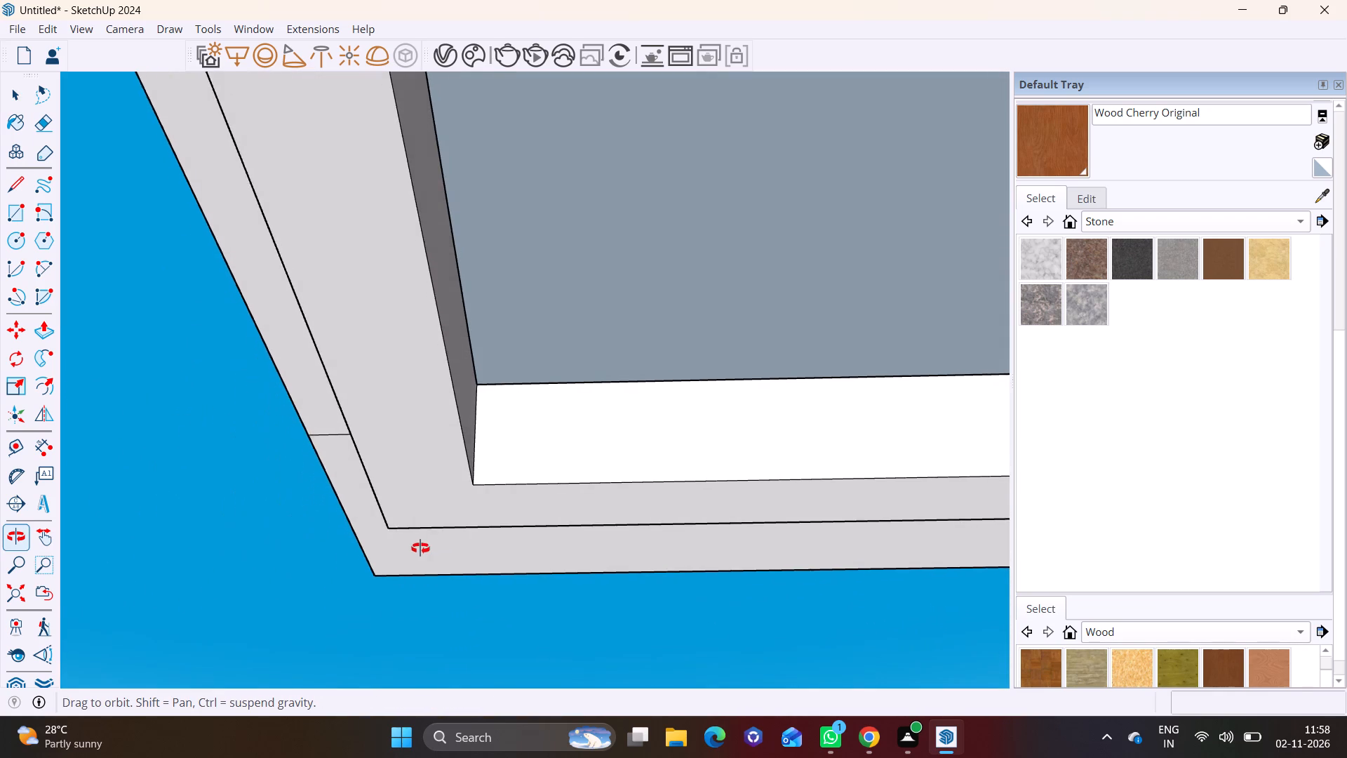
{"action": "middle_click_drag", "start_coordinate": [420, 548], "coordinate": [419, 548]}
{"action": "scroll", "coordinate": [433, 491], "scroll_direction": "down", "scroll_amount": 2}
{"action": "scroll", "coordinate": [527, 381], "scroll_direction": "down", "scroll_amount": 1}
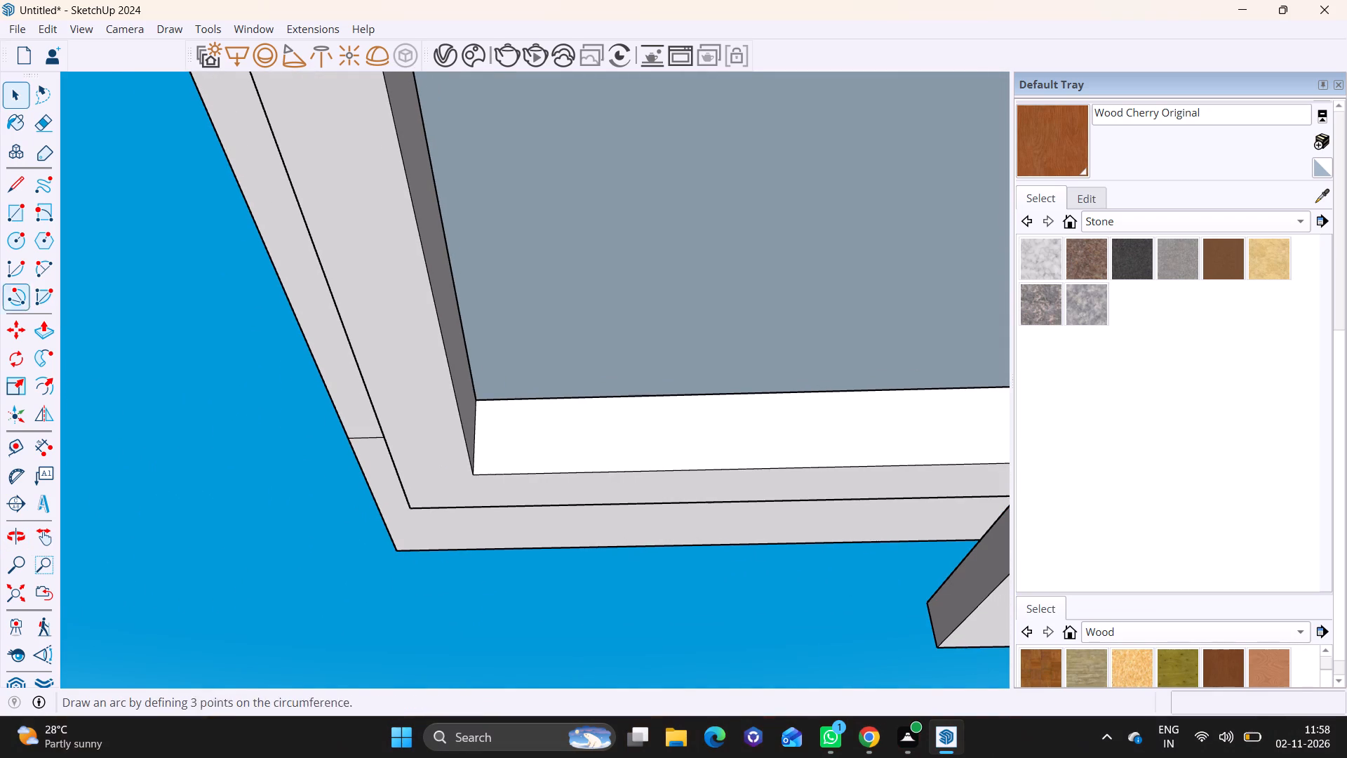
{"action": "left_click", "coordinate": [21, 217]}
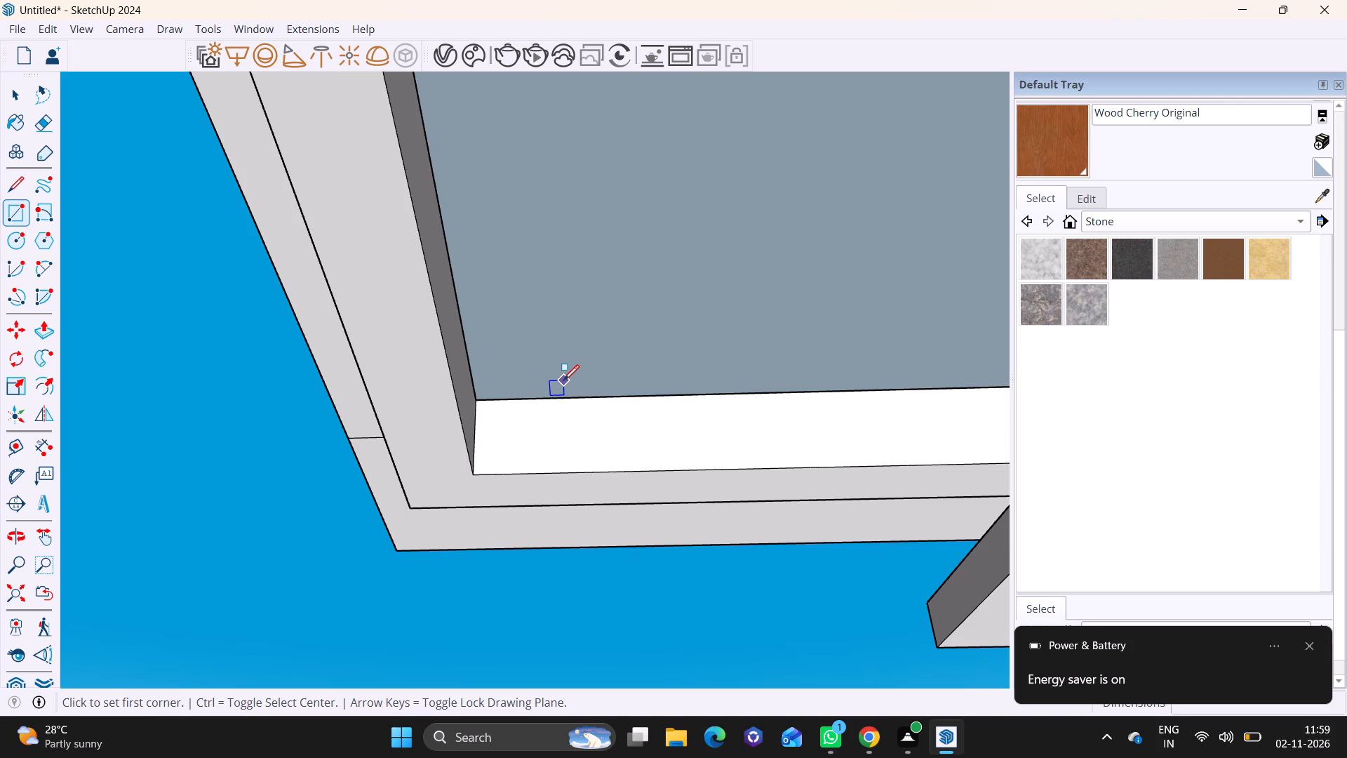
{"action": "left_click", "coordinate": [507, 345]}
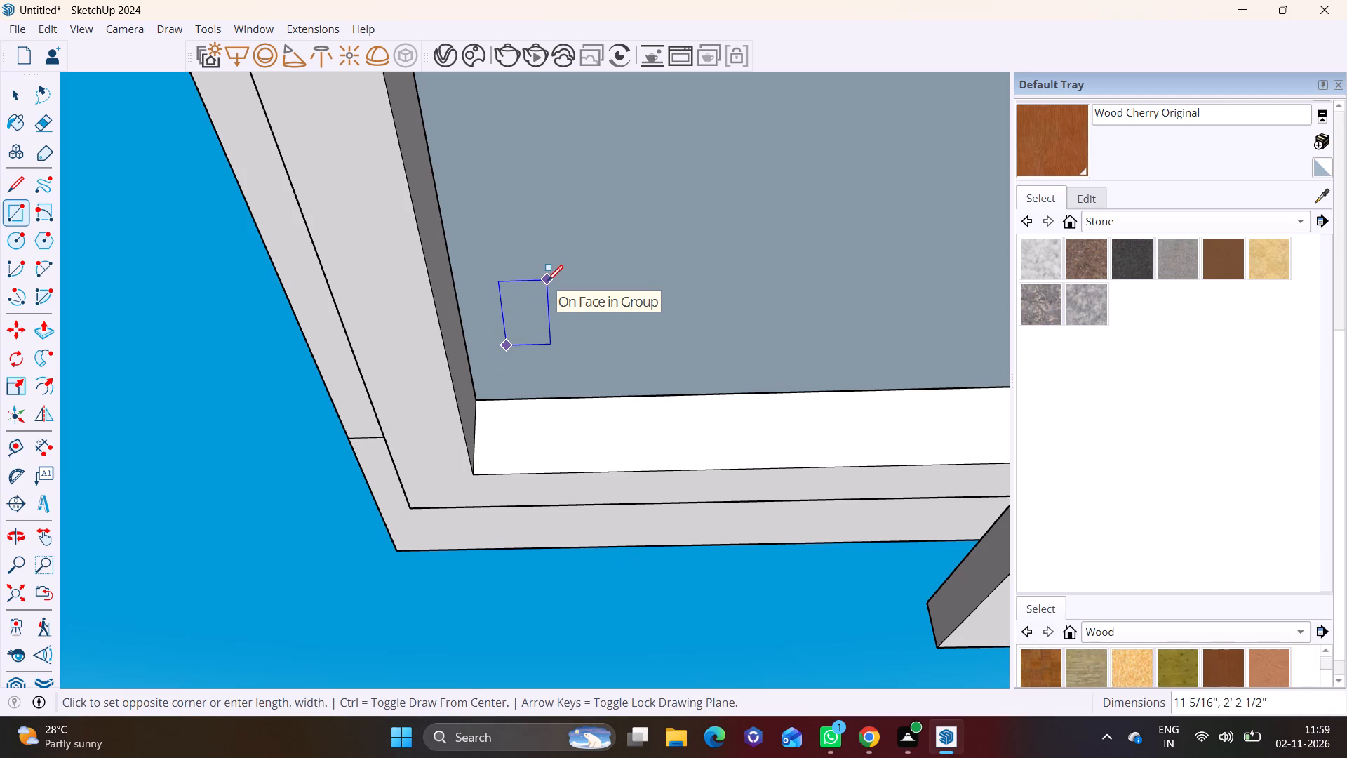
{"action": "left_click", "coordinate": [541, 269]}
Make the small ceiling rectangle and its edges a group.
{"action": "key", "text": "space"}
{"action": "double_click", "coordinate": [514, 300]}
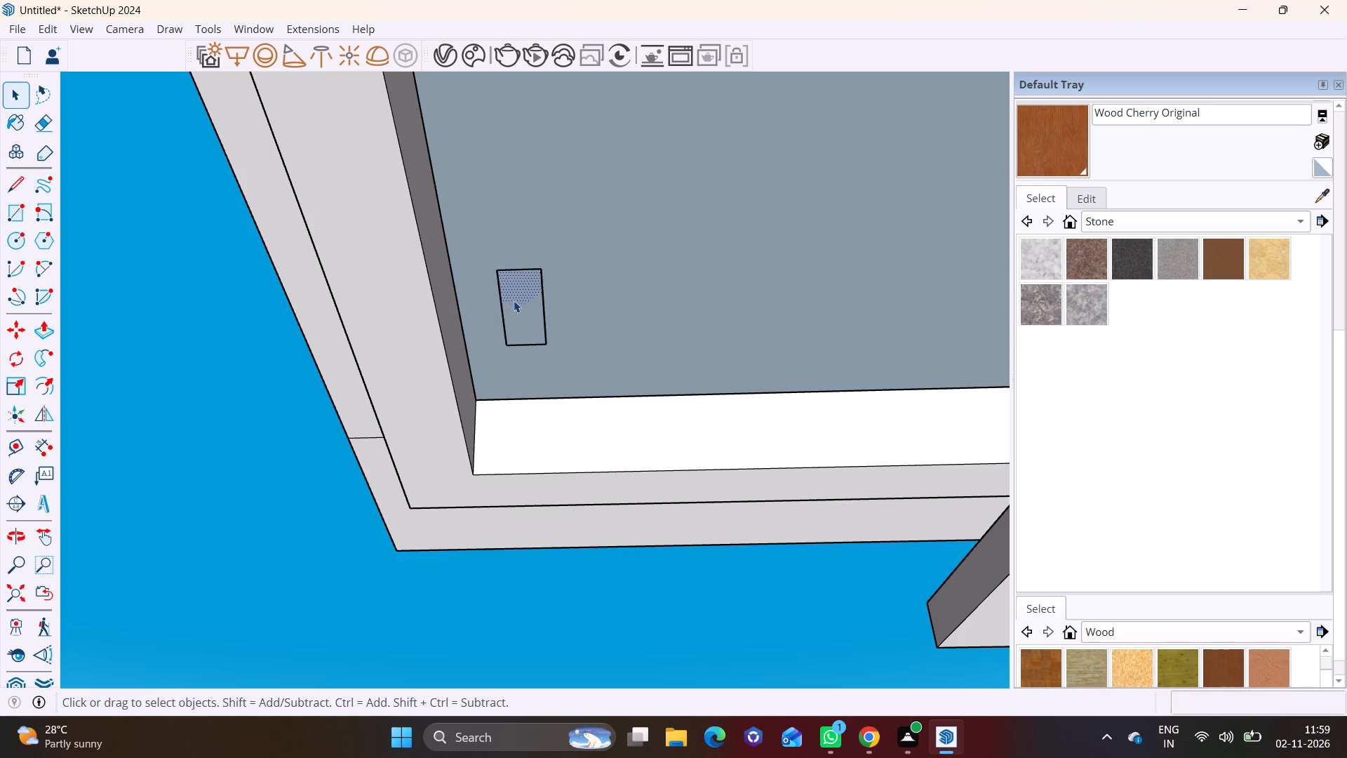
{"action": "right_click", "coordinate": [514, 300]}
{"action": "left_click", "coordinate": [584, 472]}
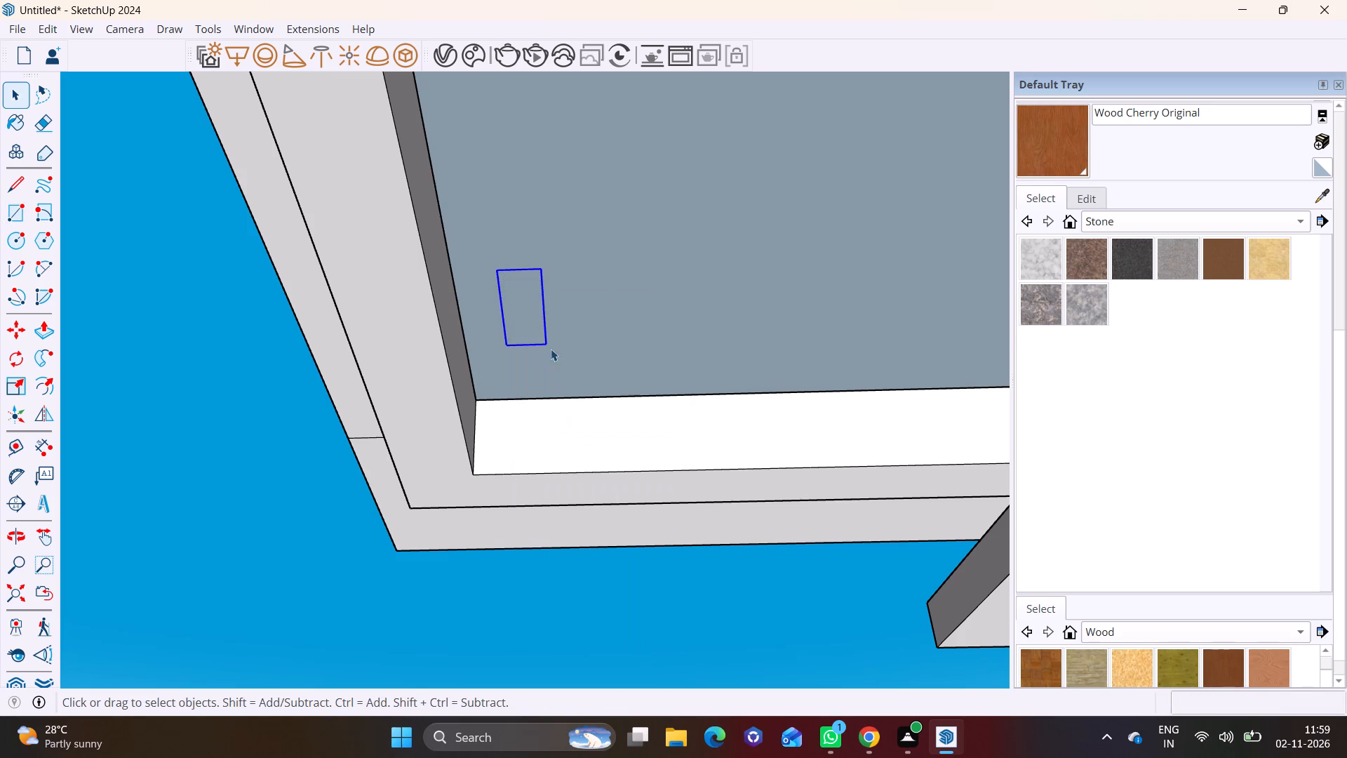
Inside the group, extrude the rectangle down from the recessed ceiling to the upper terrace floor to form a column.
{"action": "double_click", "coordinate": [535, 300]}
{"action": "left_click", "coordinate": [523, 301]}
{"action": "left_click", "coordinate": [523, 301]}
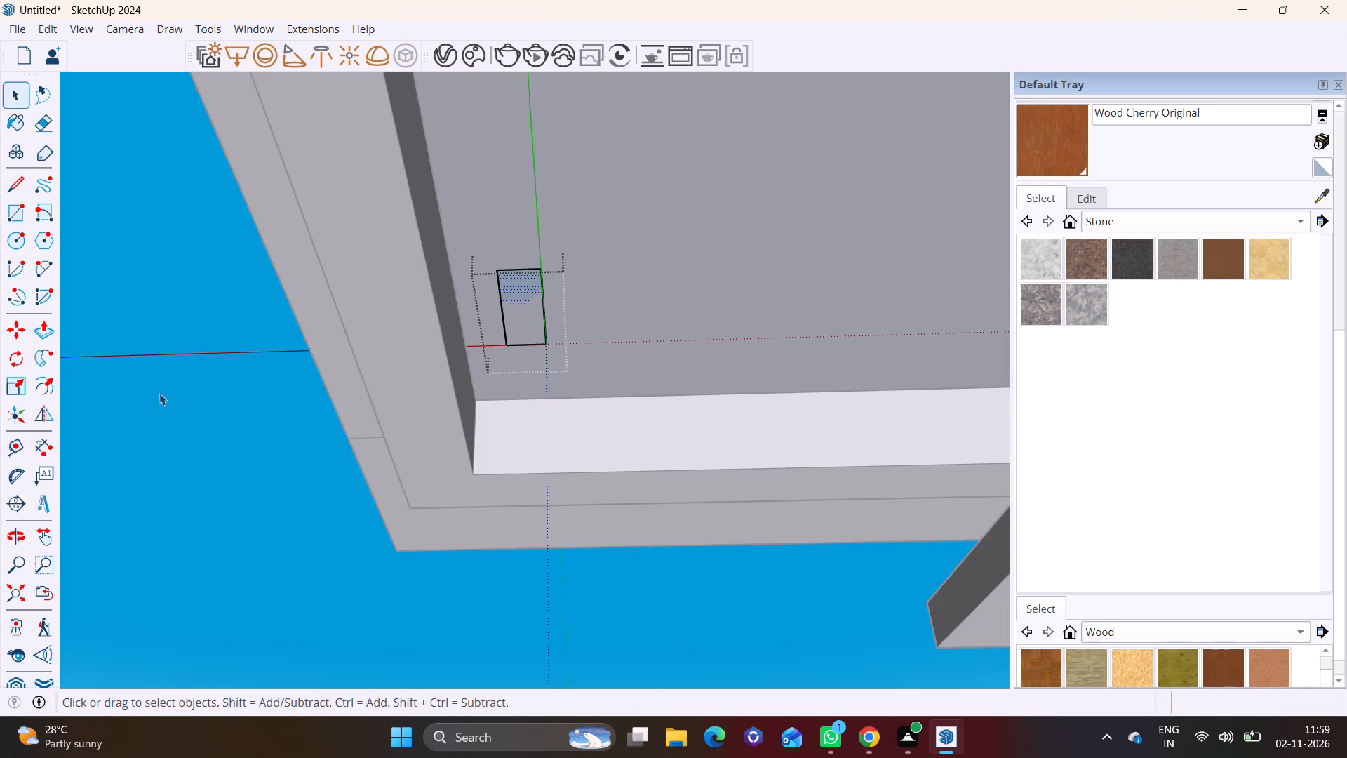
{"action": "left_click", "coordinate": [45, 325]}
{"action": "left_click", "coordinate": [520, 331]}
{"action": "scroll", "coordinate": [528, 465], "scroll_direction": "down", "scroll_amount": 6}
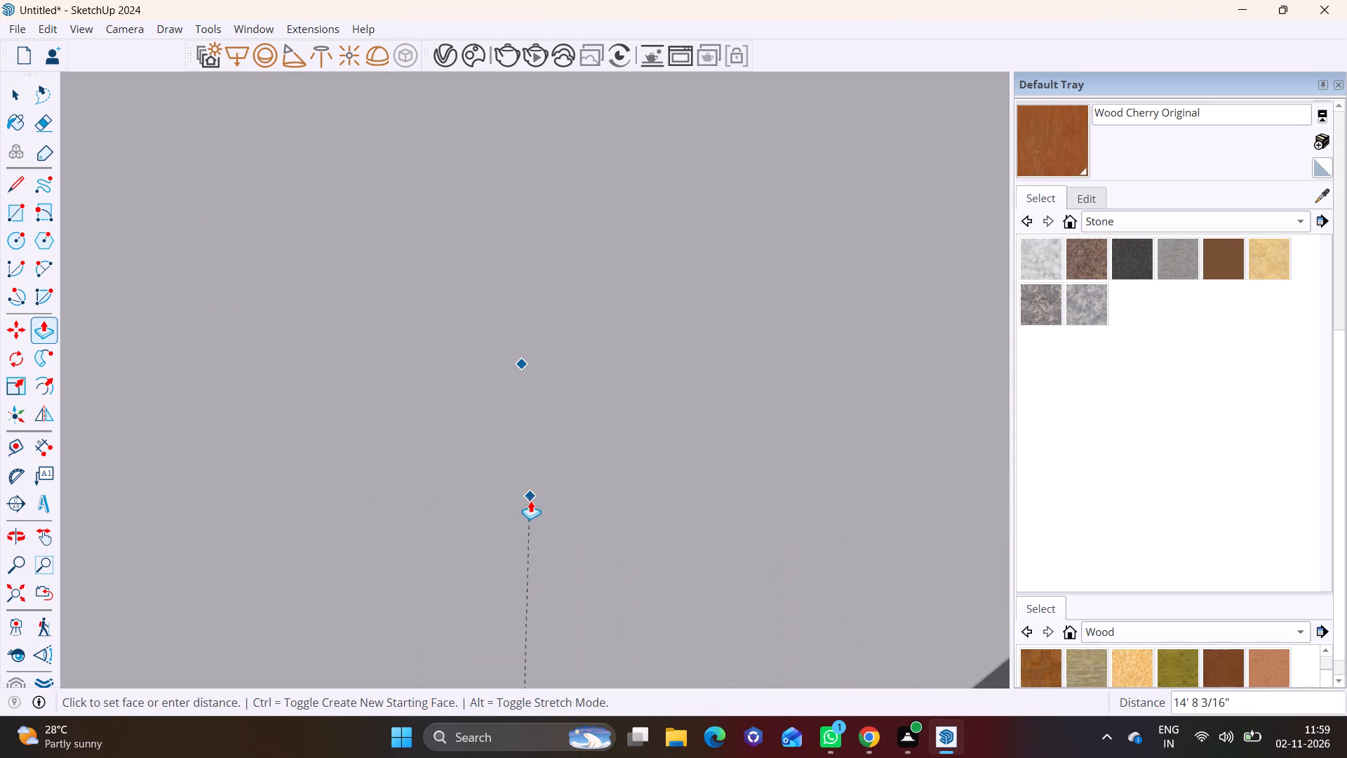
{"action": "scroll", "coordinate": [530, 500], "scroll_direction": "down", "scroll_amount": 19}
{"action": "middle_click_drag", "start_coordinate": [512, 464], "coordinate": [819, 571]}
{"action": "scroll", "coordinate": [657, 505], "scroll_direction": "down", "scroll_amount": 6}
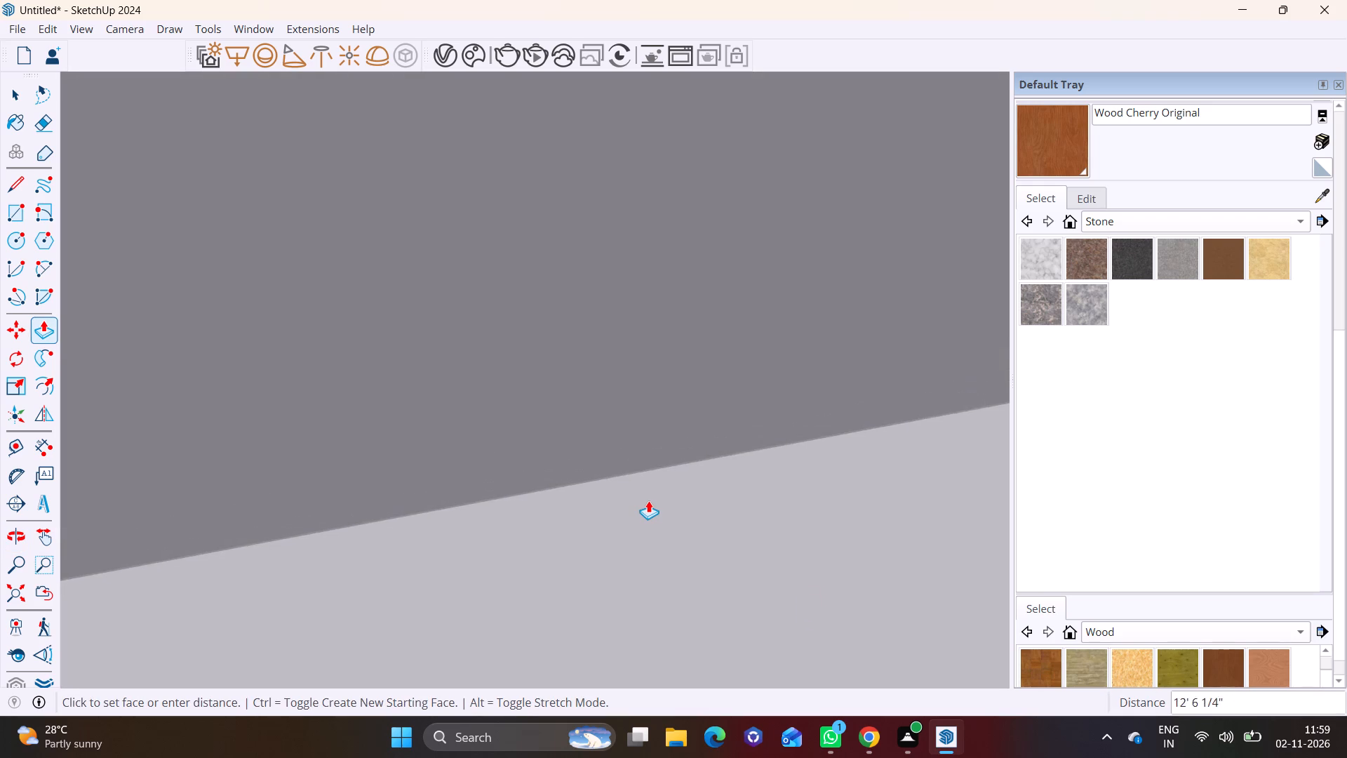
{"action": "scroll", "coordinate": [648, 500], "scroll_direction": "down", "scroll_amount": 20}
{"action": "scroll", "coordinate": [648, 500], "scroll_direction": "down", "scroll_amount": 20}
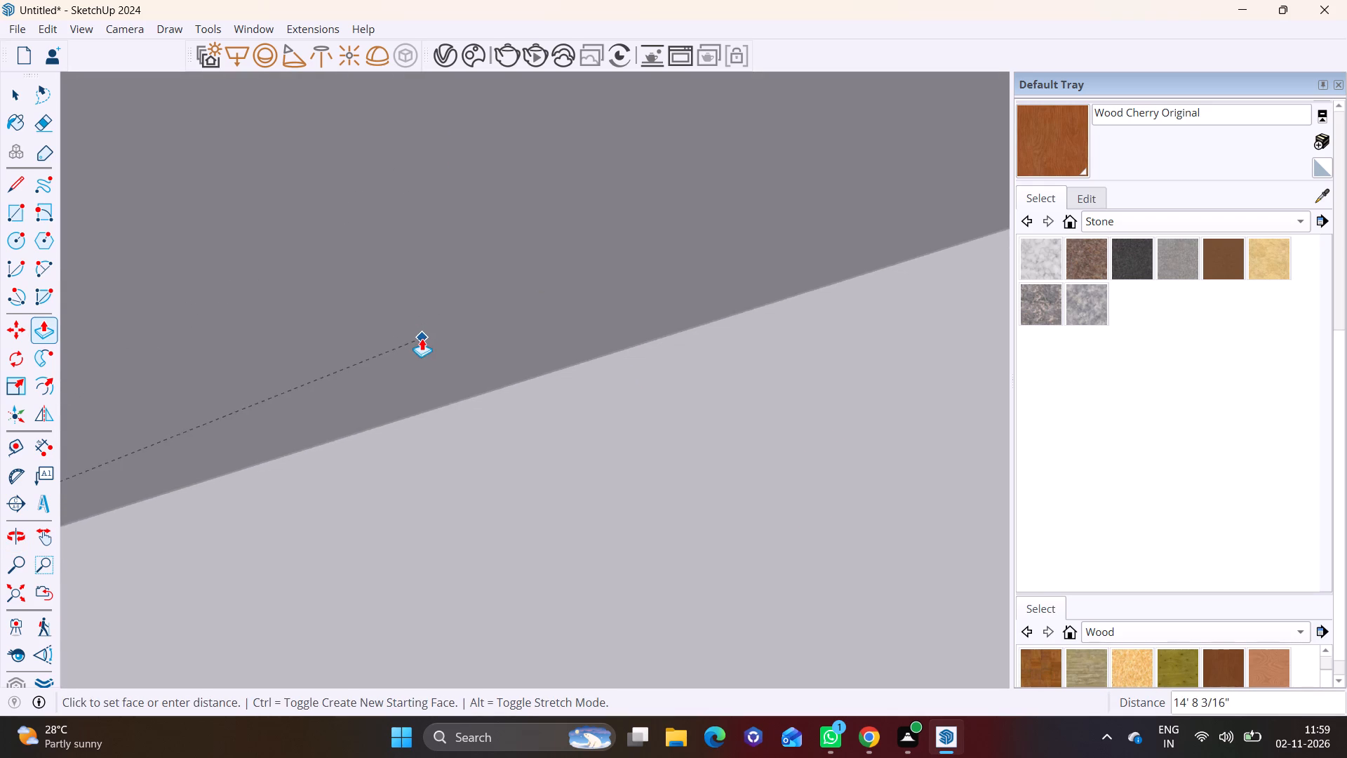
{"action": "scroll", "coordinate": [422, 338], "scroll_direction": "down", "scroll_amount": 14}
{"action": "middle_click_drag", "start_coordinate": [486, 315], "coordinate": [467, 437]}
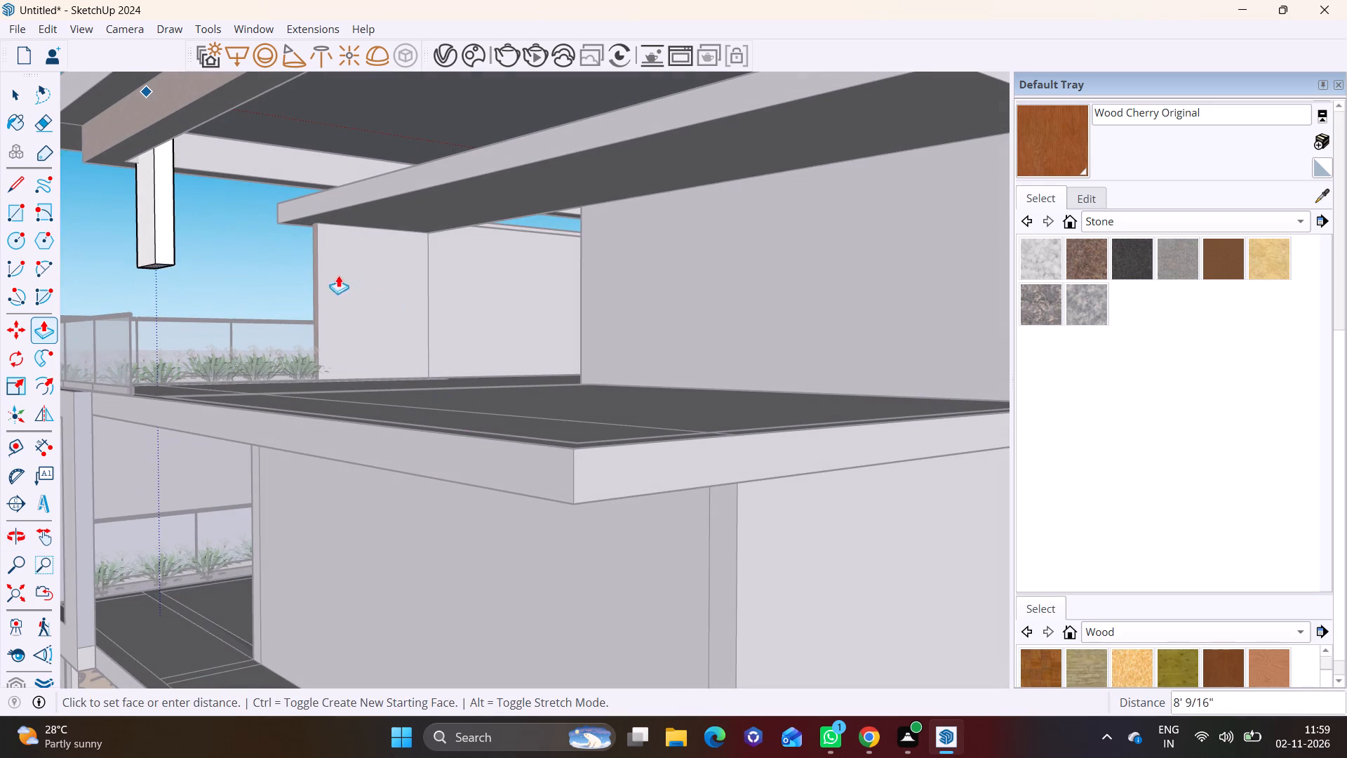
{"action": "scroll", "coordinate": [294, 310], "scroll_direction": "up", "scroll_amount": 4}
{"action": "scroll", "coordinate": [224, 193], "scroll_direction": "down", "scroll_amount": 2}
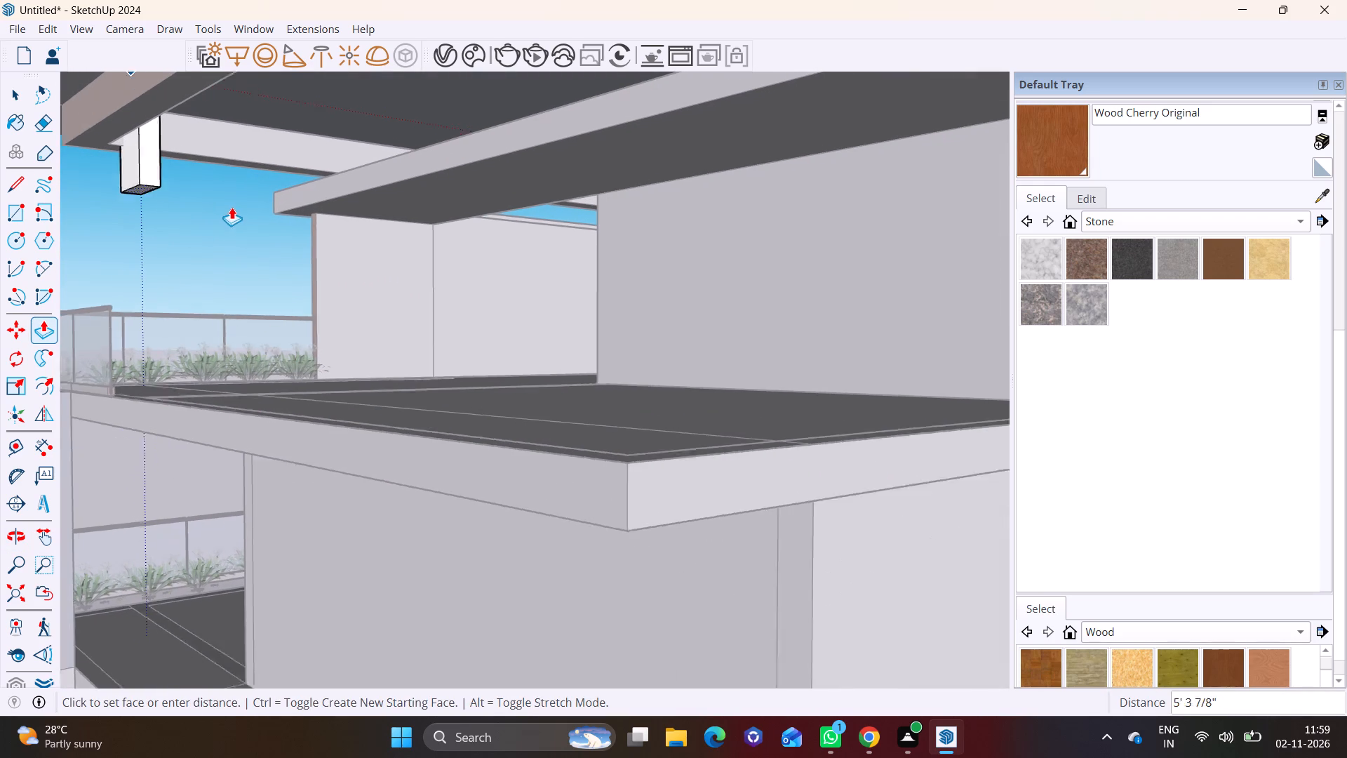
{"action": "scroll", "coordinate": [232, 207], "scroll_direction": "down", "scroll_amount": 3}
{"action": "left_click", "coordinate": [189, 379]}
{"action": "middle_click_drag", "start_coordinate": [213, 279], "coordinate": [245, 359]}
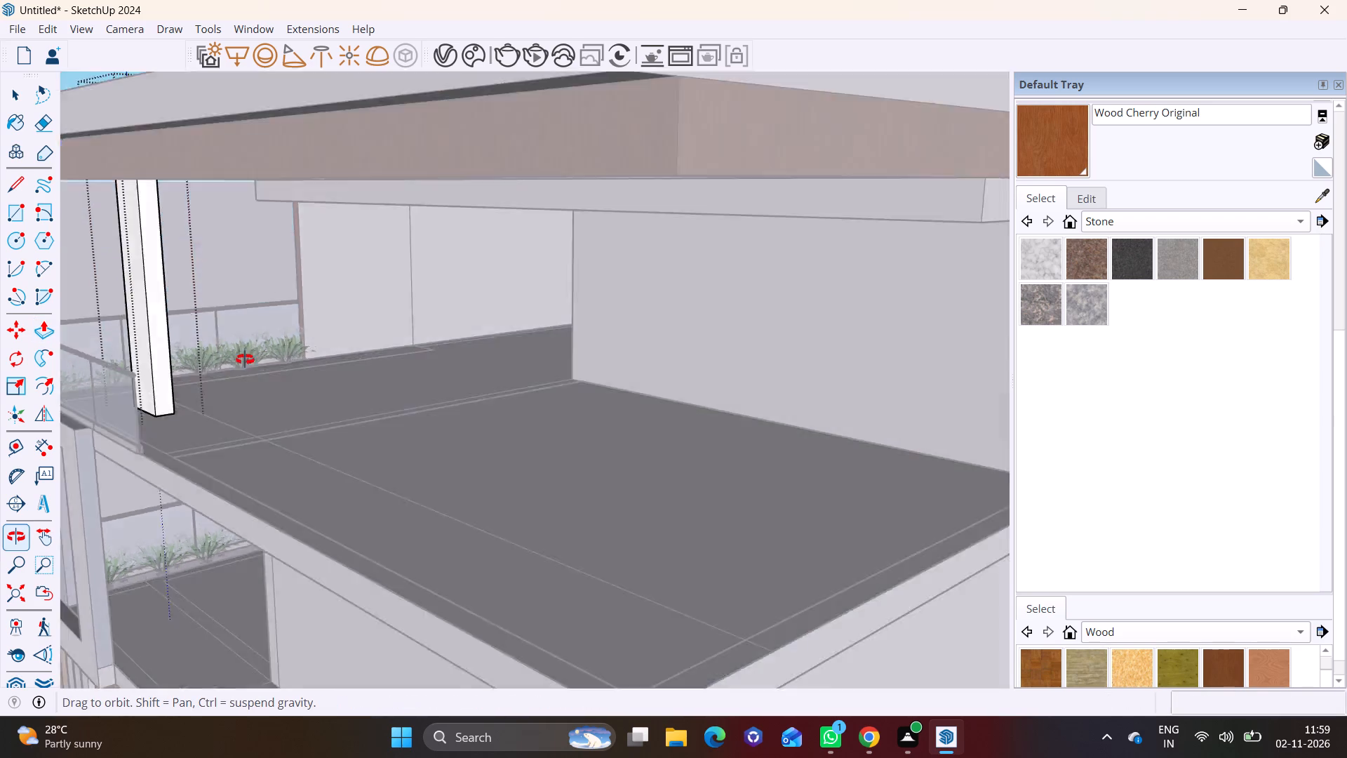
{"action": "middle_click_drag", "start_coordinate": [245, 359], "coordinate": [497, 372]}
{"action": "key", "text": "space"}
{"action": "left_click", "coordinate": [441, 413]}
Copy the column twice along the side railing, leaving a narrow equal gap between the three columns.
{"action": "scroll", "coordinate": [448, 414], "scroll_direction": "down", "scroll_amount": 2}
{"action": "middle_click_drag", "start_coordinate": [484, 408], "coordinate": [637, 413]}
{"action": "scroll", "coordinate": [537, 393], "scroll_direction": "up", "scroll_amount": 6}
{"action": "middle_click_drag", "start_coordinate": [613, 375], "coordinate": [438, 350], "text": "shift"}
{"action": "scroll", "coordinate": [431, 387], "scroll_direction": "down", "scroll_amount": 7}
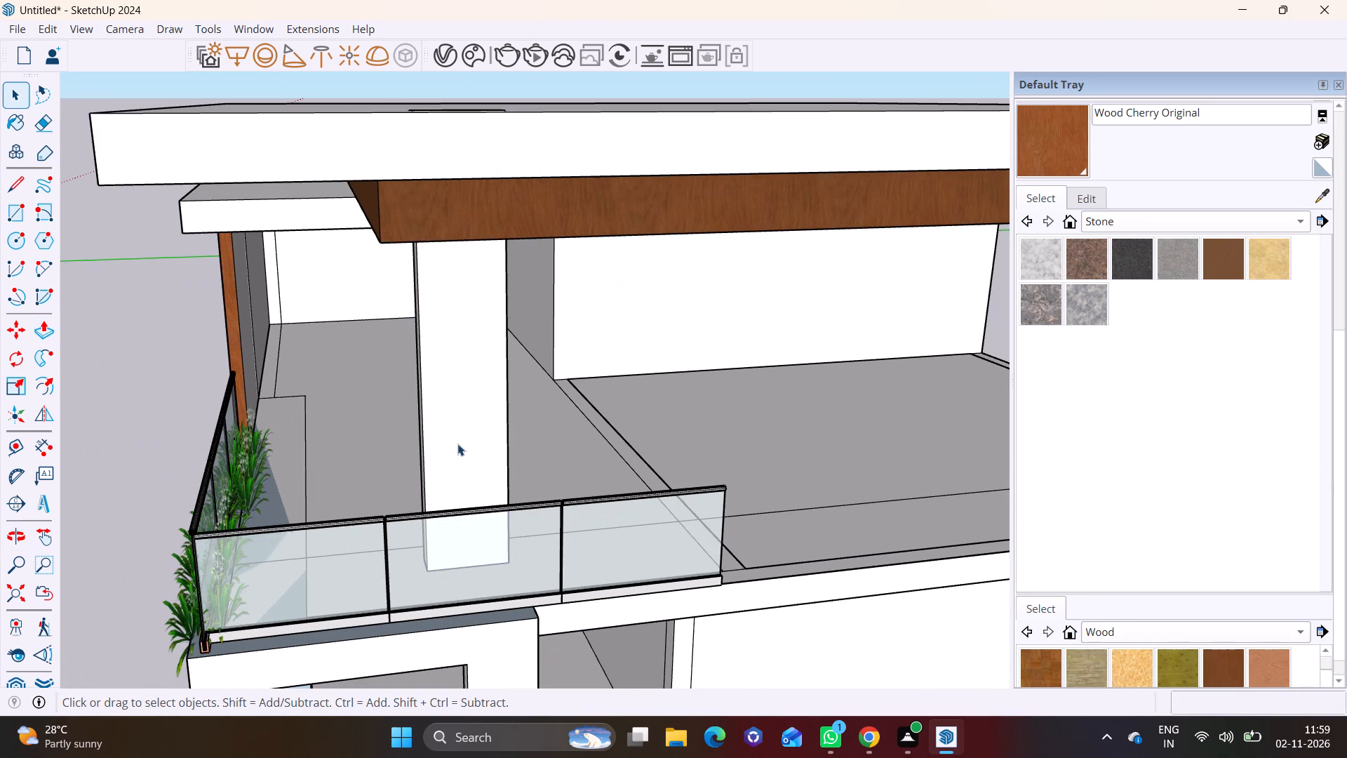
{"action": "left_click", "coordinate": [457, 444]}
{"action": "middle_click_drag", "start_coordinate": [488, 442], "coordinate": [445, 514]}
{"action": "middle_click_drag", "start_coordinate": [457, 547], "coordinate": [343, 545]}
{"action": "scroll", "coordinate": [360, 543], "scroll_direction": "up", "scroll_amount": 3}
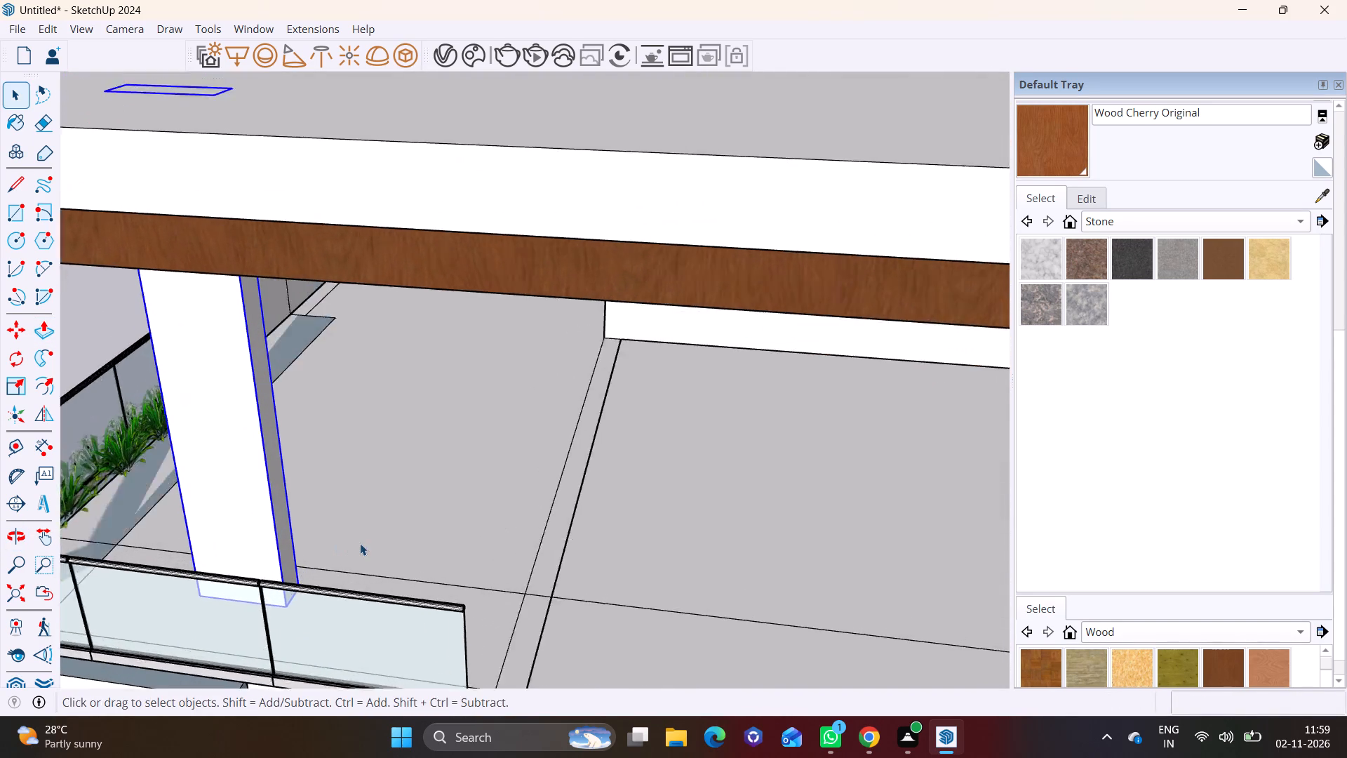
{"action": "middle_click_drag", "start_coordinate": [389, 573], "coordinate": [404, 336]}
{"action": "middle_click_drag", "start_coordinate": [377, 369], "coordinate": [429, 544]}
{"action": "scroll", "coordinate": [355, 500], "scroll_direction": "up", "scroll_amount": 3}
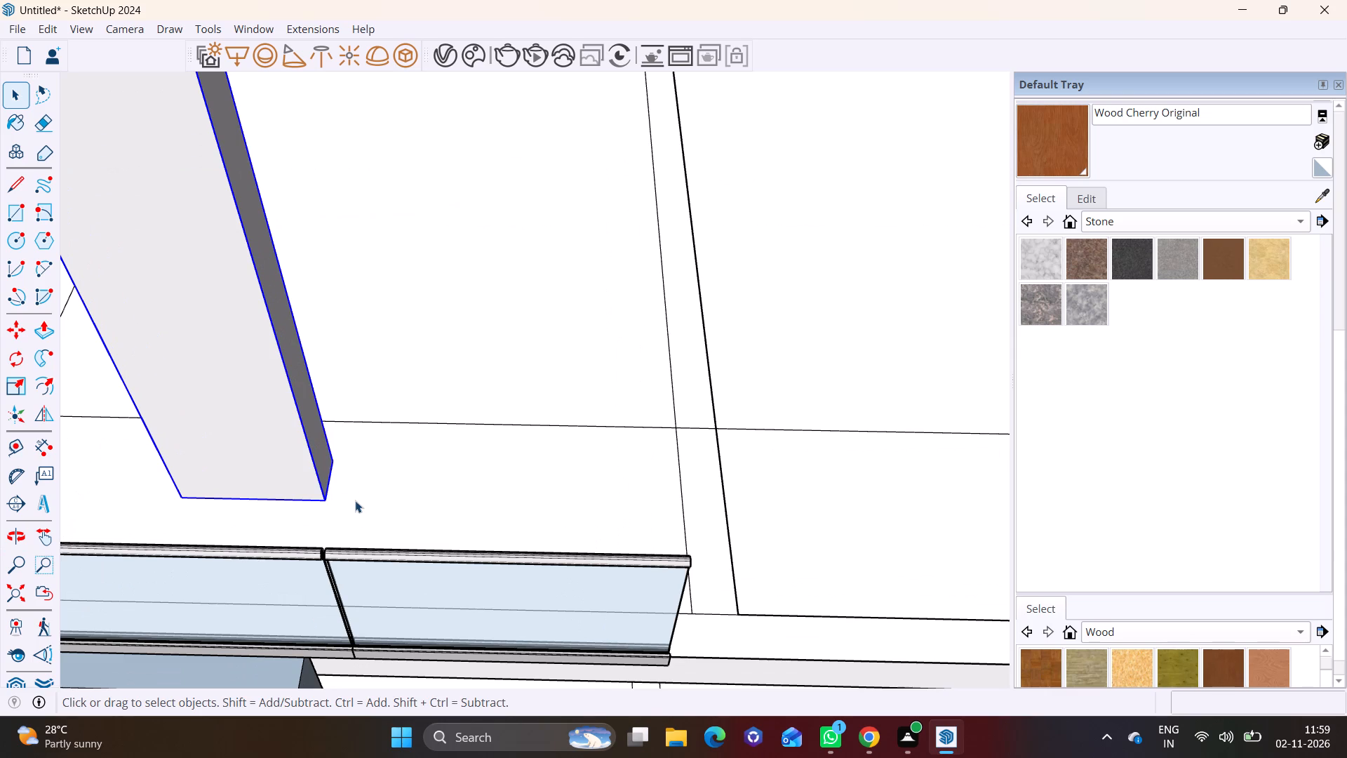
{"action": "key", "text": "m"}
{"action": "left_click", "coordinate": [324, 500]}
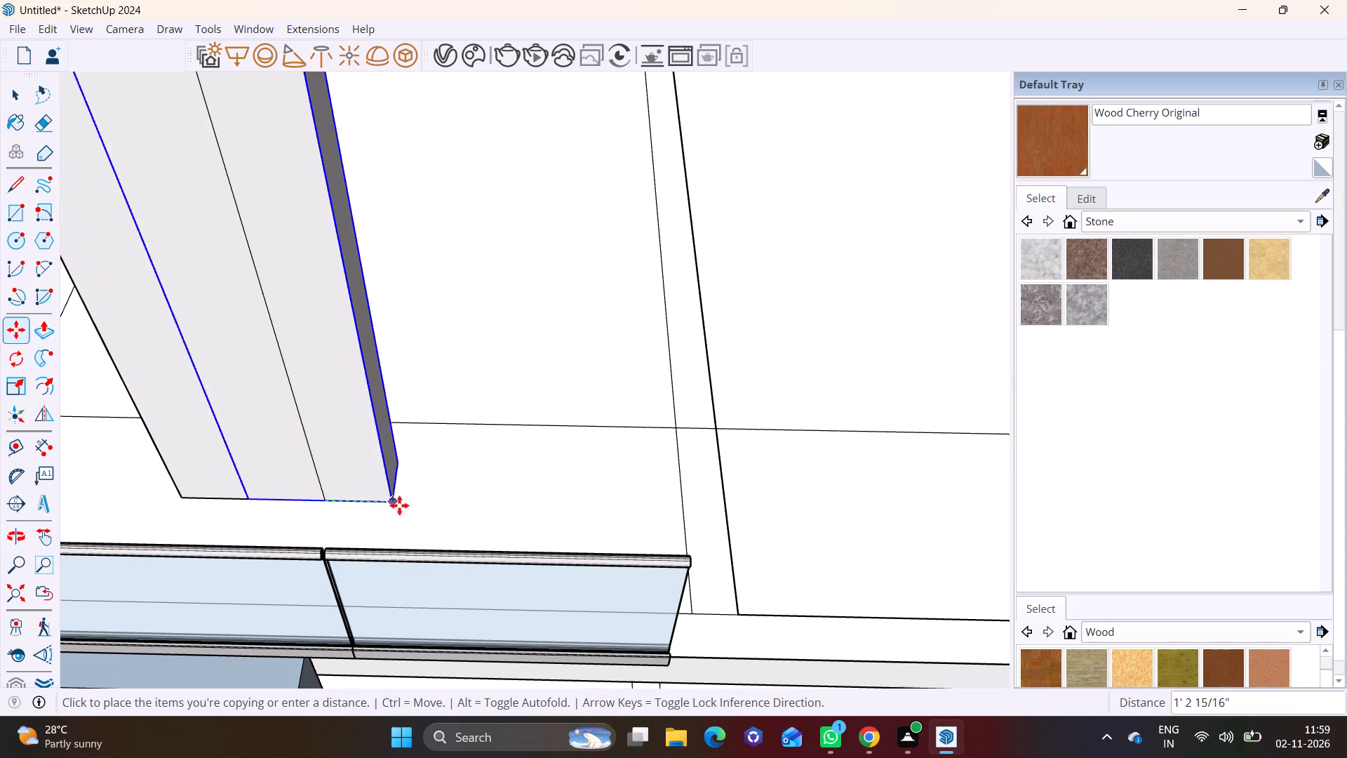
{"action": "left_click", "coordinate": [495, 521]}
{"action": "left_click", "coordinate": [495, 505]}
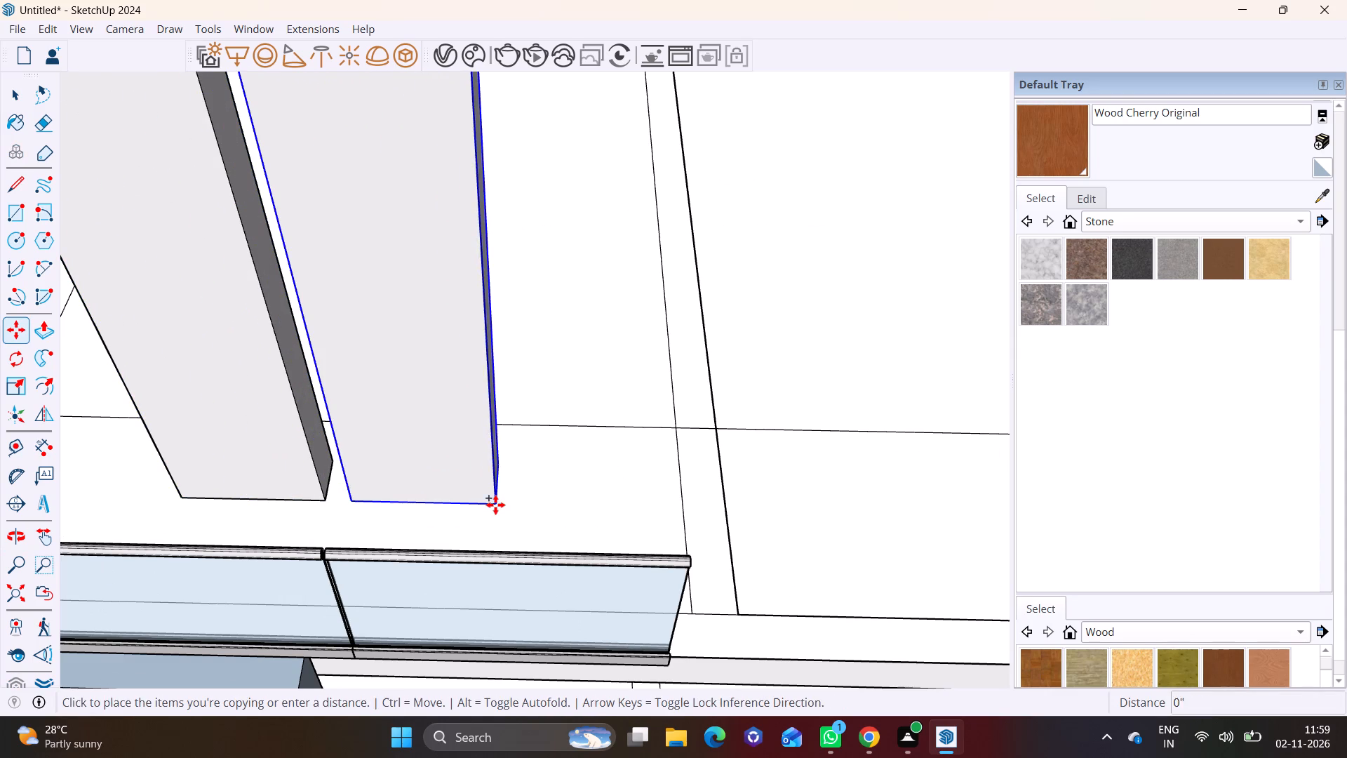
{"action": "left_click", "coordinate": [667, 514]}
{"action": "key", "text": "space"}
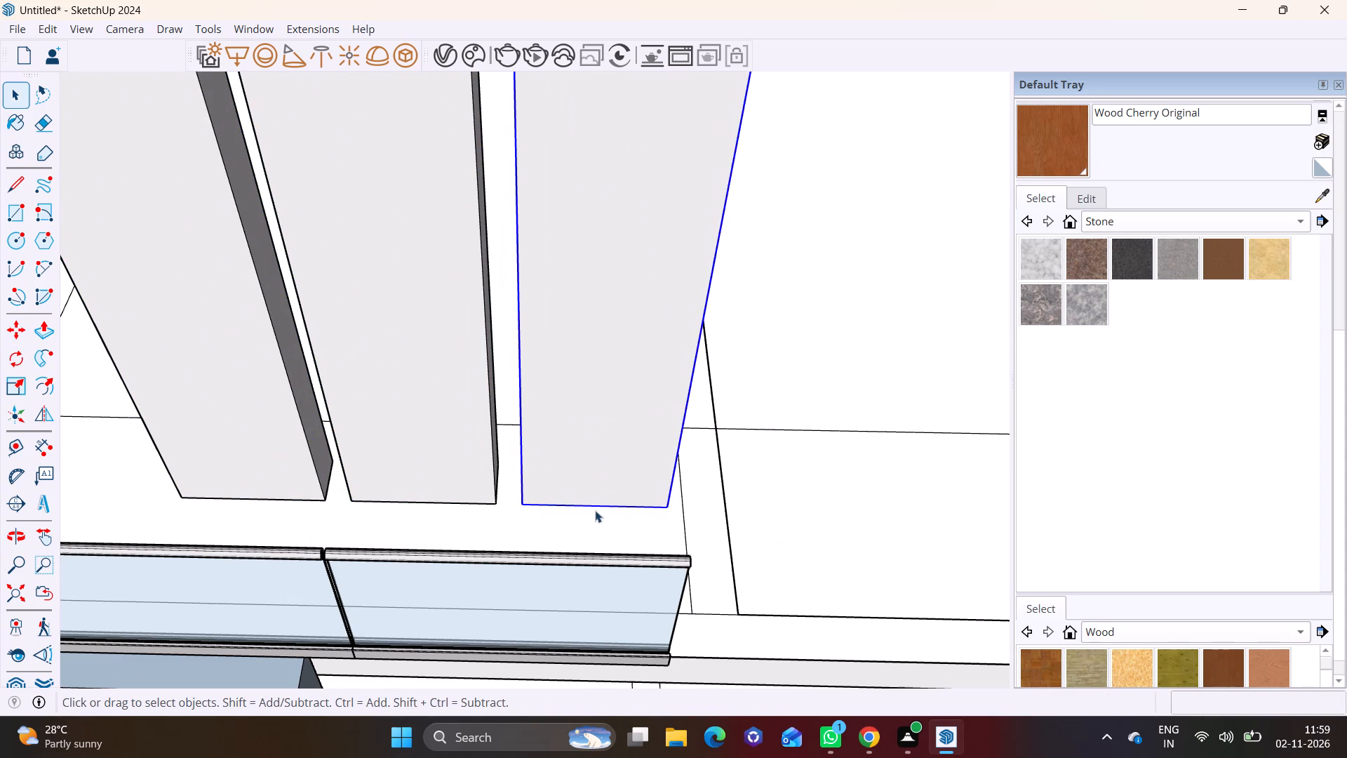
{"action": "left_click", "coordinate": [156, 467]}
Draw a short line from the inset border's far corner across to the outer edge of the upper terrace slab.
{"action": "scroll", "coordinate": [156, 467], "scroll_direction": "down", "scroll_amount": 8}
{"action": "middle_click_drag", "start_coordinate": [202, 491], "coordinate": [643, 293]}
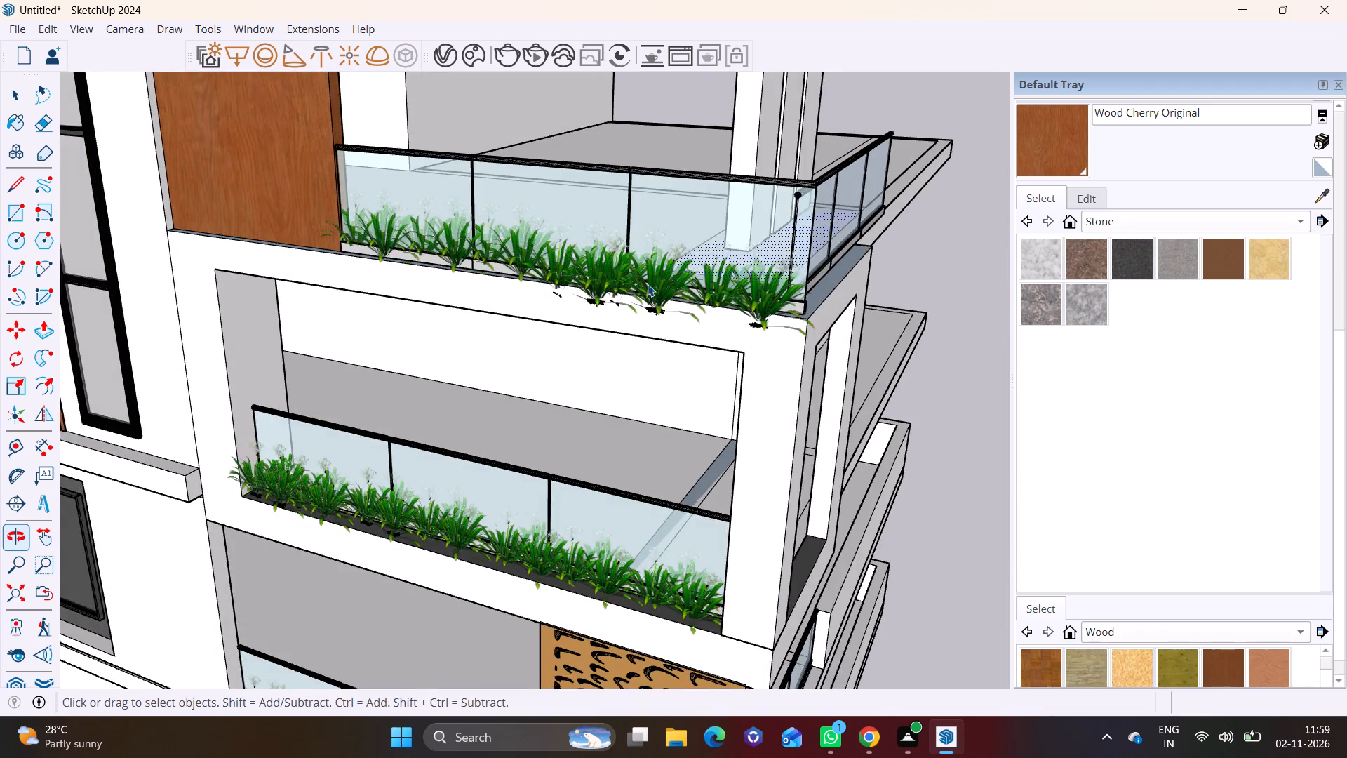
{"action": "scroll", "coordinate": [634, 272], "scroll_direction": "down", "scroll_amount": 7}
{"action": "middle_click_drag", "start_coordinate": [615, 288], "coordinate": [485, 443], "text": "shift"}
{"action": "middle_click_drag", "start_coordinate": [544, 448], "coordinate": [601, 314]}
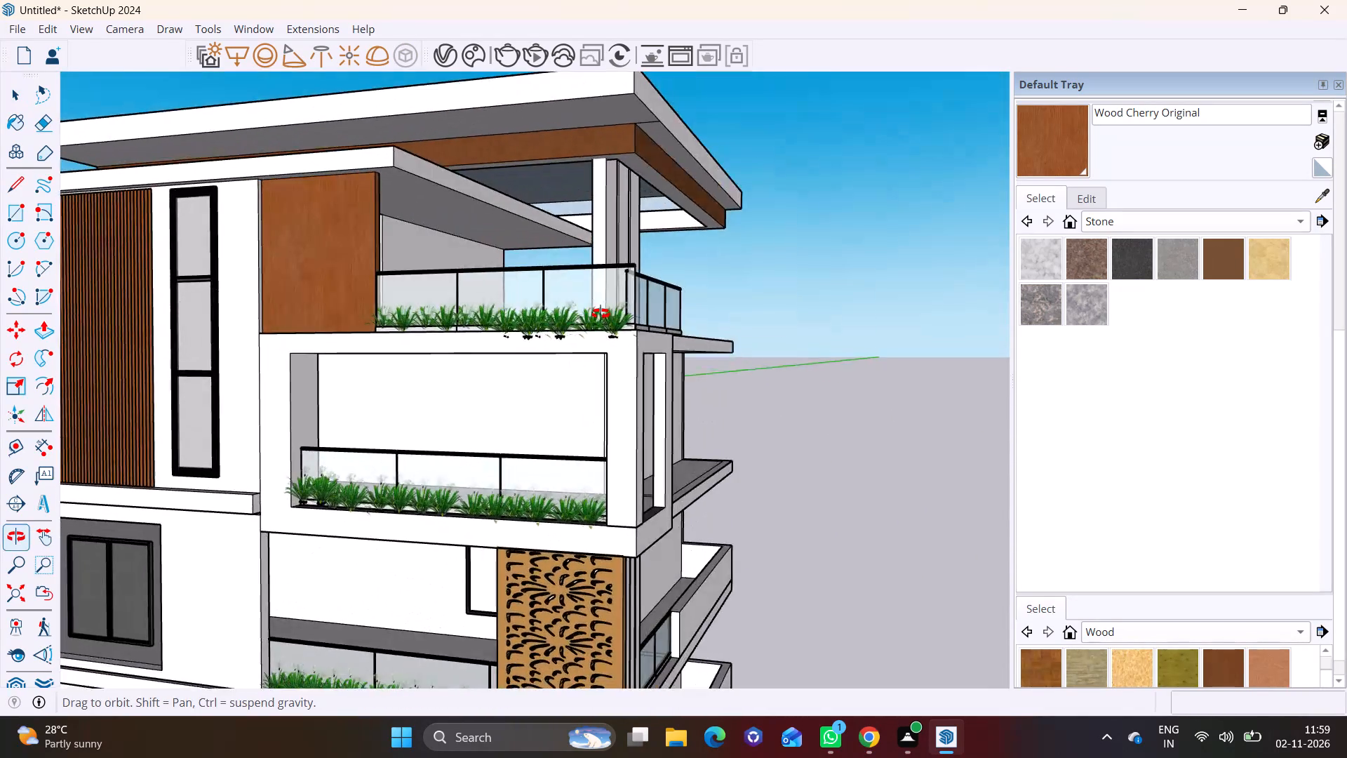
{"action": "middle_click_drag", "start_coordinate": [601, 314], "coordinate": [319, 314]}
{"action": "scroll", "coordinate": [702, 286], "scroll_direction": "up", "scroll_amount": 5}
{"action": "middle_click_drag", "start_coordinate": [746, 324], "coordinate": [578, 250], "text": "shift"}
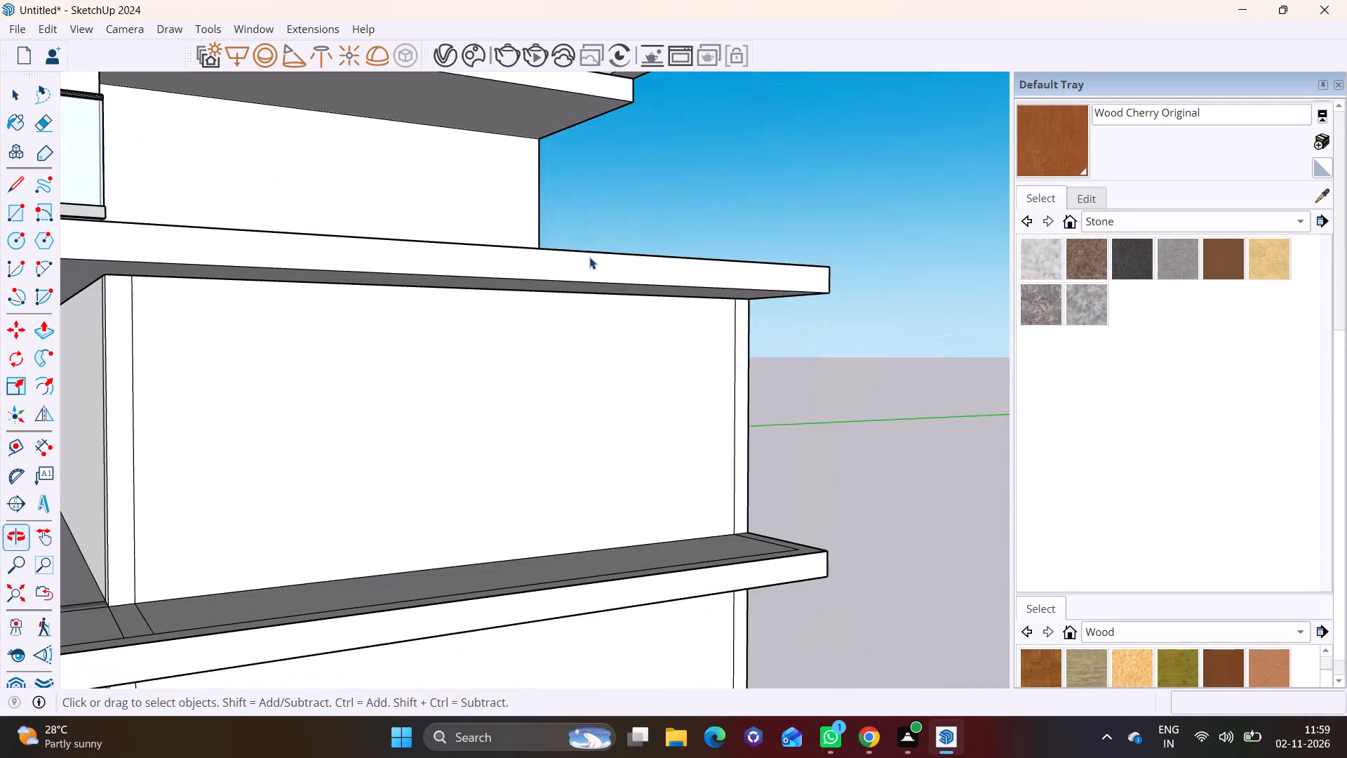
{"action": "middle_click_drag", "start_coordinate": [666, 303], "coordinate": [638, 550]}
{"action": "scroll", "coordinate": [779, 476], "scroll_direction": "up", "scroll_amount": 5}
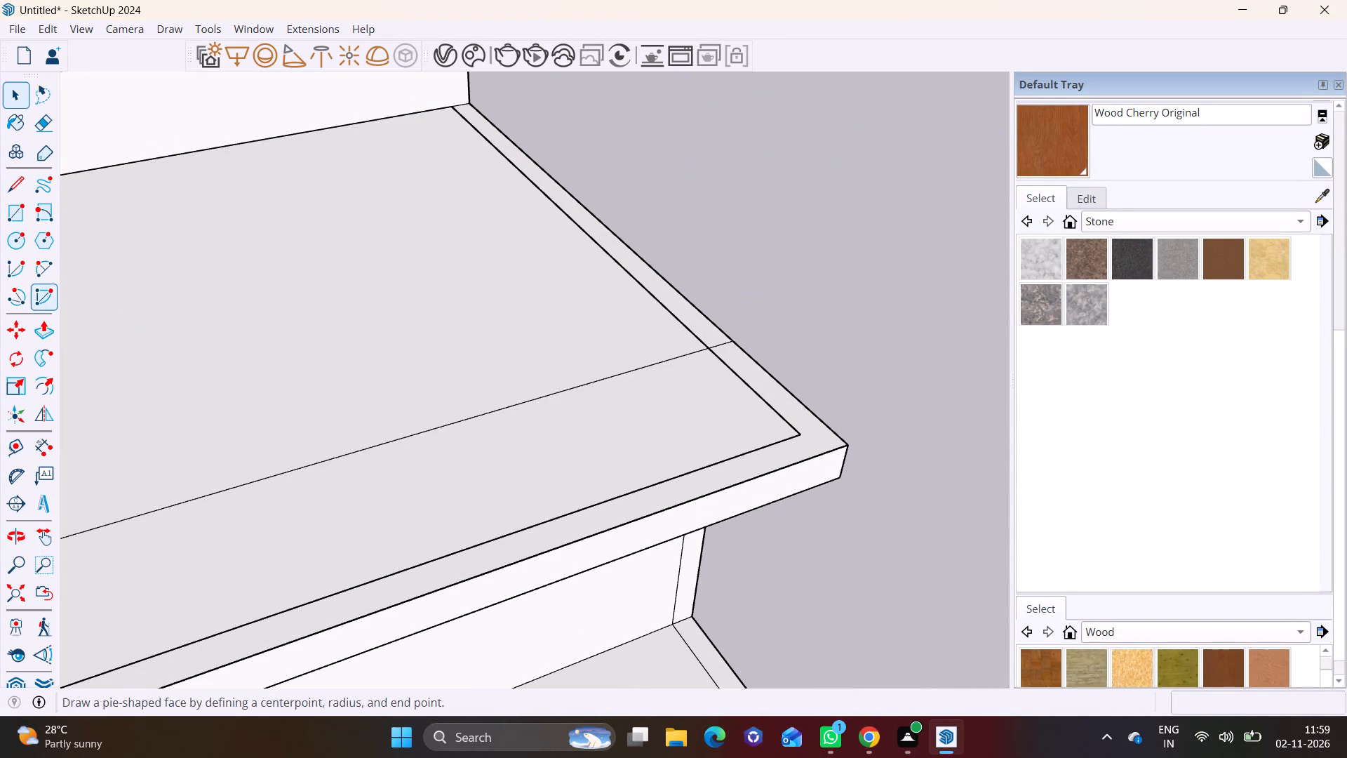
{"action": "left_click", "coordinate": [21, 193]}
{"action": "left_click", "coordinate": [801, 432]}
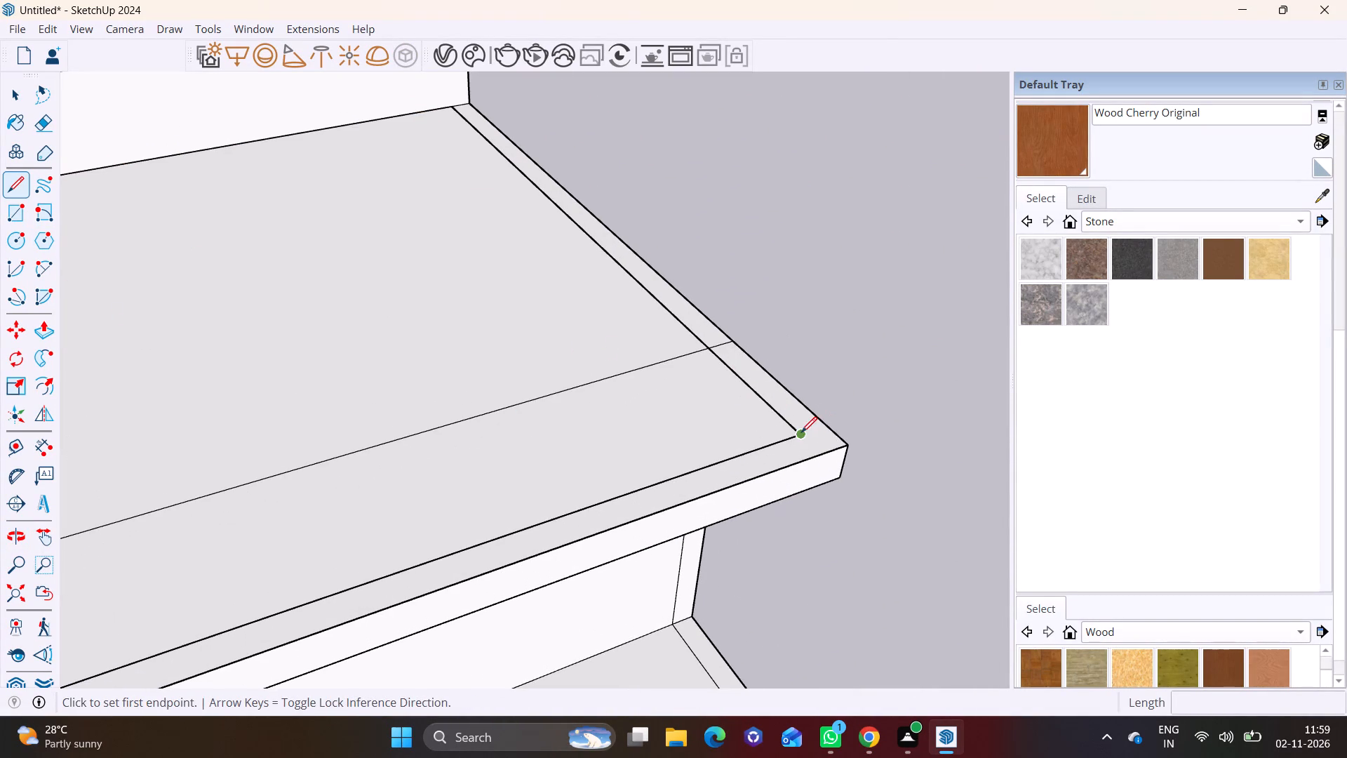
{"action": "left_click", "coordinate": [827, 423]}
Draw a short line across the slab's border strip beside the end of the glass railing.
{"action": "scroll", "coordinate": [643, 456], "scroll_direction": "down", "scroll_amount": 3}
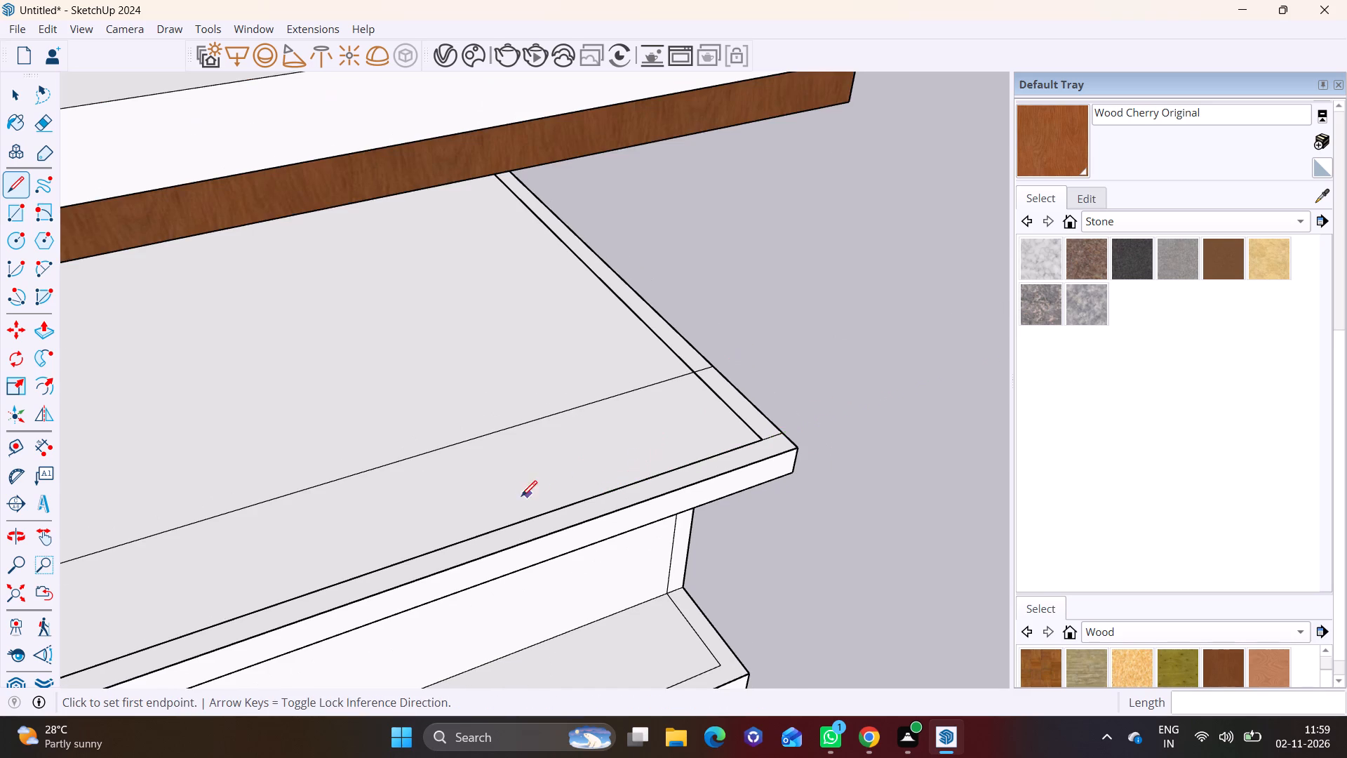
{"action": "scroll", "coordinate": [521, 496], "scroll_direction": "down", "scroll_amount": 4}
{"action": "middle_click_drag", "start_coordinate": [467, 518], "coordinate": [675, 387], "text": "shift"}
{"action": "middle_click_drag", "start_coordinate": [377, 566], "coordinate": [335, 600]}
{"action": "scroll", "coordinate": [281, 545], "scroll_direction": "up", "scroll_amount": 6}
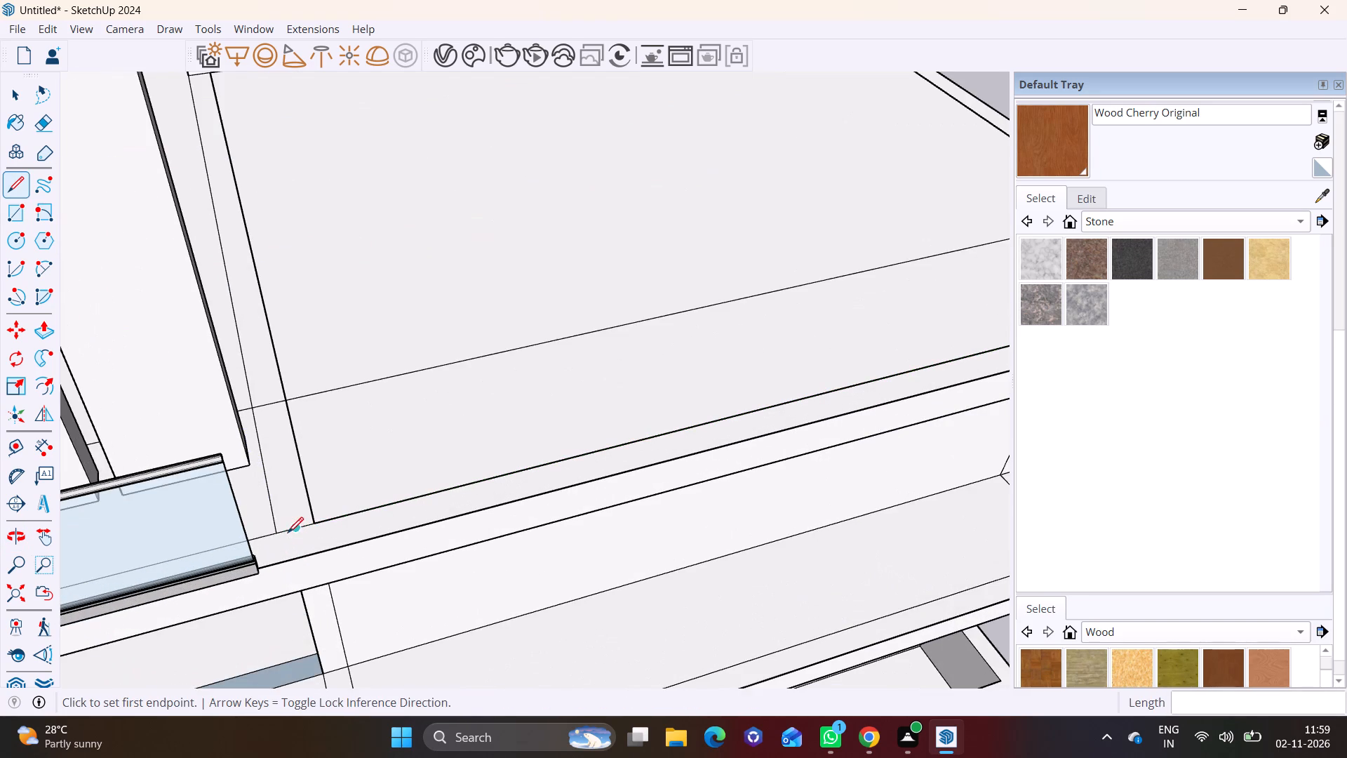
{"action": "left_click", "coordinate": [279, 532]}
{"action": "left_click", "coordinate": [281, 564]}
{"action": "key", "text": "space"}
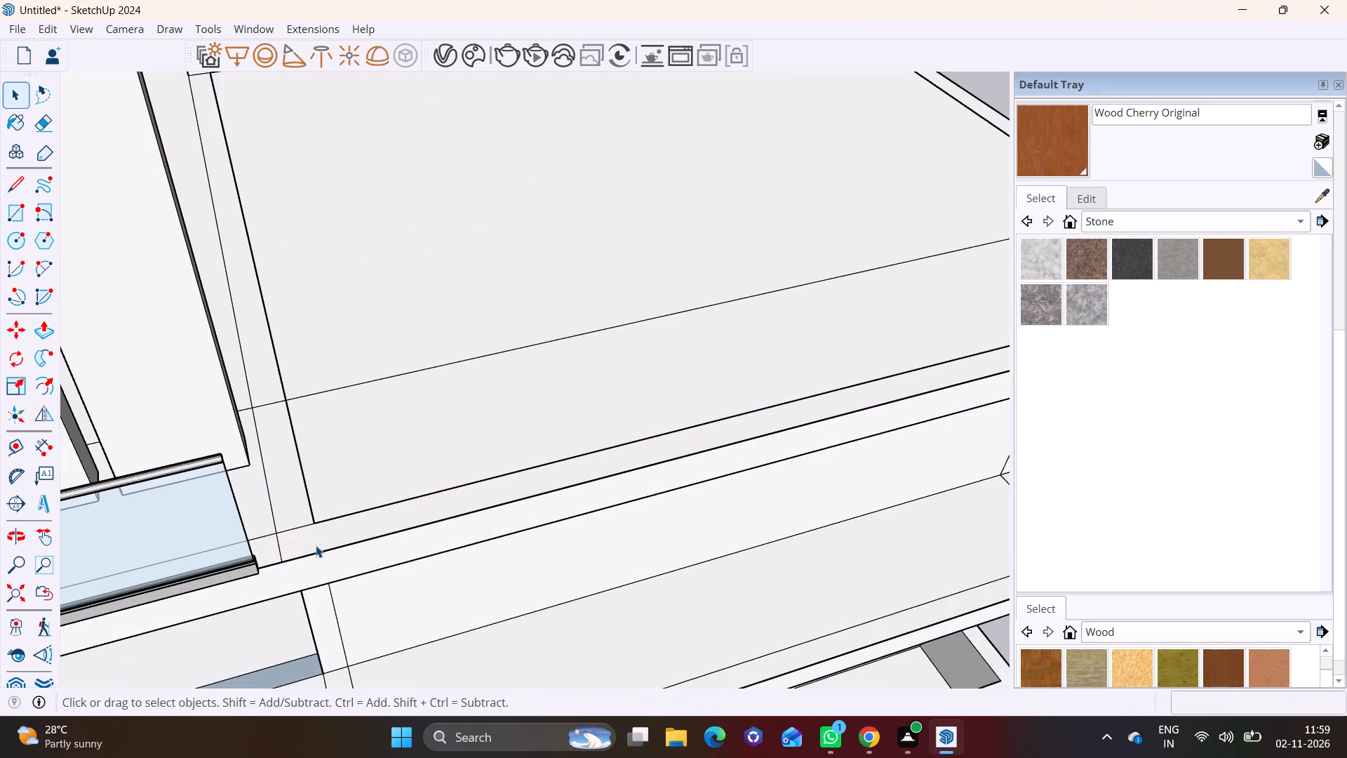
Pull the long border strip at the slab's edge up to the top of the glass railing to form a parapet.
{"action": "left_click", "coordinate": [316, 545]}
{"action": "left_click", "coordinate": [57, 326]}
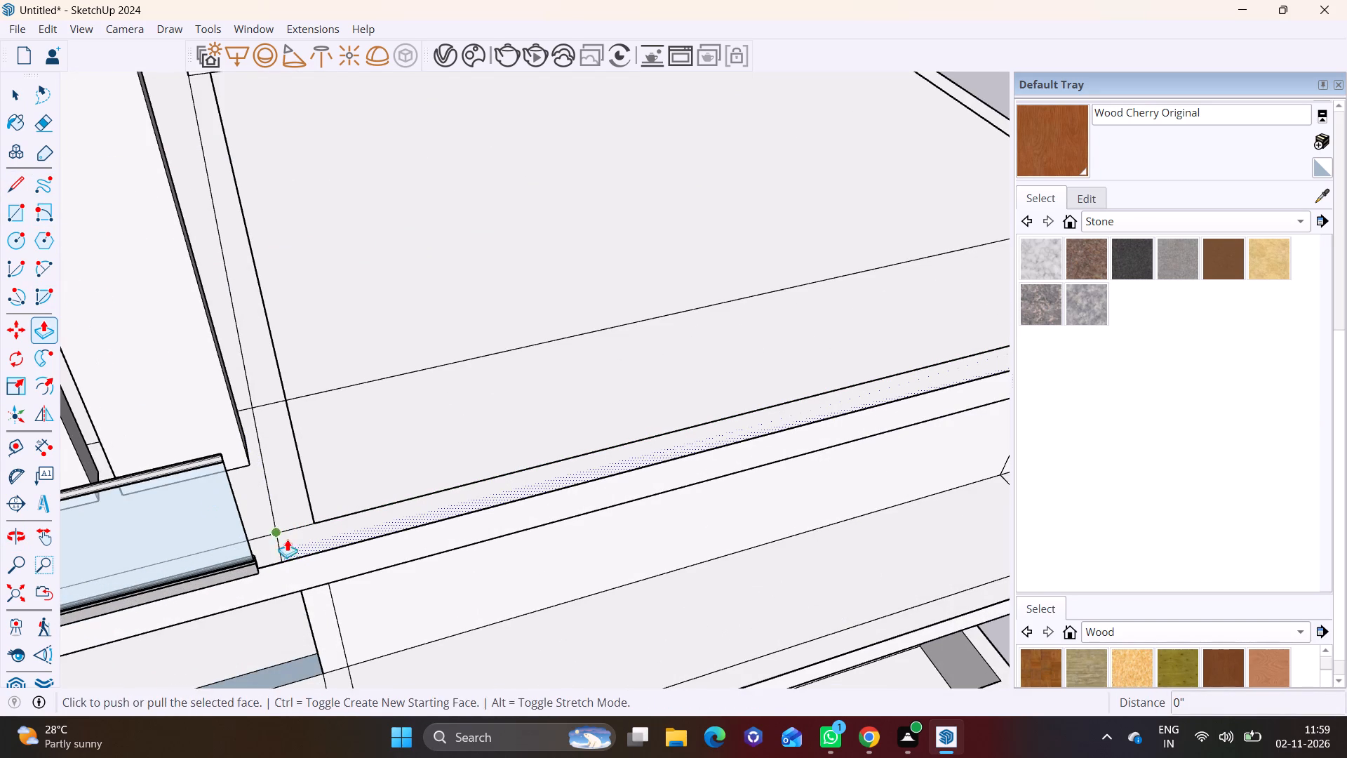
{"action": "left_click", "coordinate": [326, 543]}
{"action": "left_click", "coordinate": [224, 463]}
Extend the parapet's end face about 3 3/8" to meet the end of the glass railing.
{"action": "middle_click_drag", "start_coordinate": [286, 476], "coordinate": [459, 458]}
{"action": "key", "text": "space"}
{"action": "left_click", "coordinate": [424, 536]}
{"action": "middle_click_drag", "start_coordinate": [412, 518], "coordinate": [417, 407], "text": "shift"}
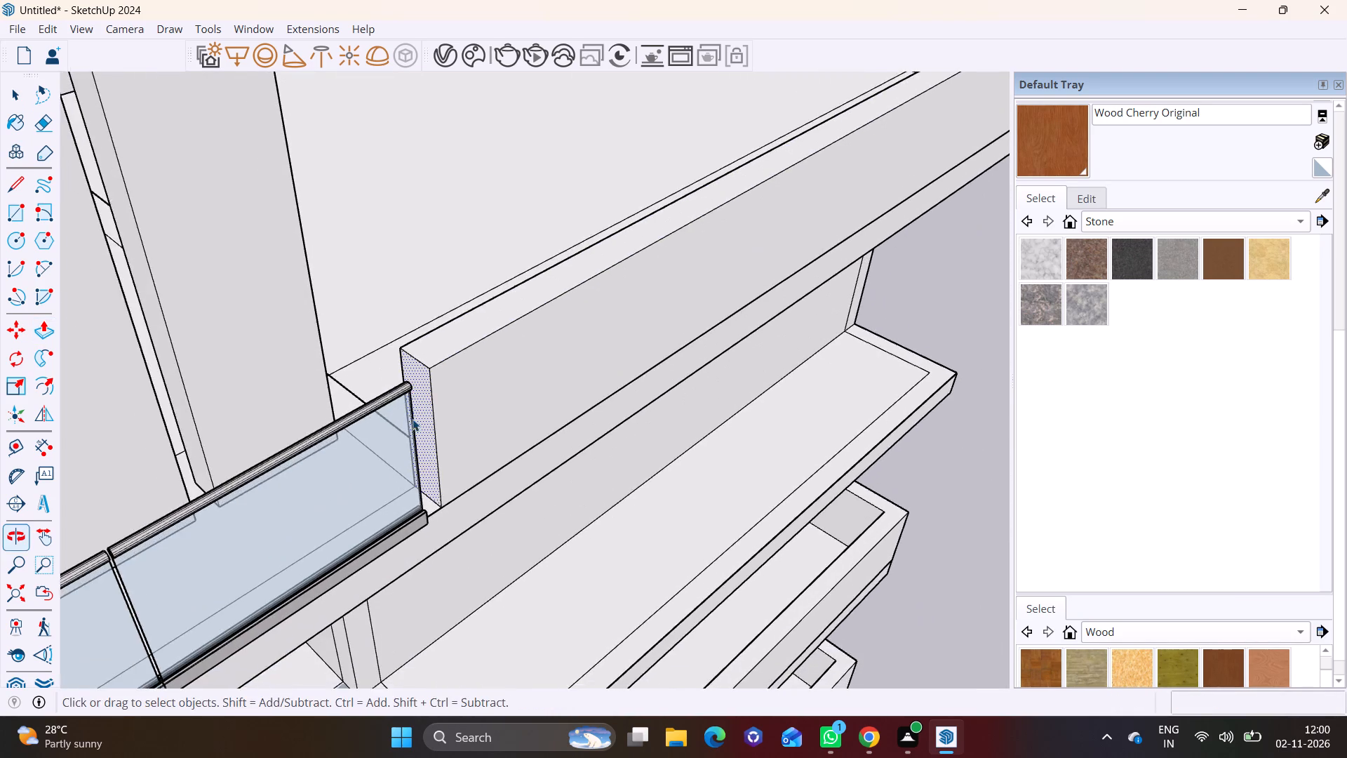
{"action": "scroll", "coordinate": [415, 420], "scroll_direction": "up", "scroll_amount": 4}
{"action": "left_click", "coordinate": [48, 319]}
{"action": "left_click", "coordinate": [424, 419]}
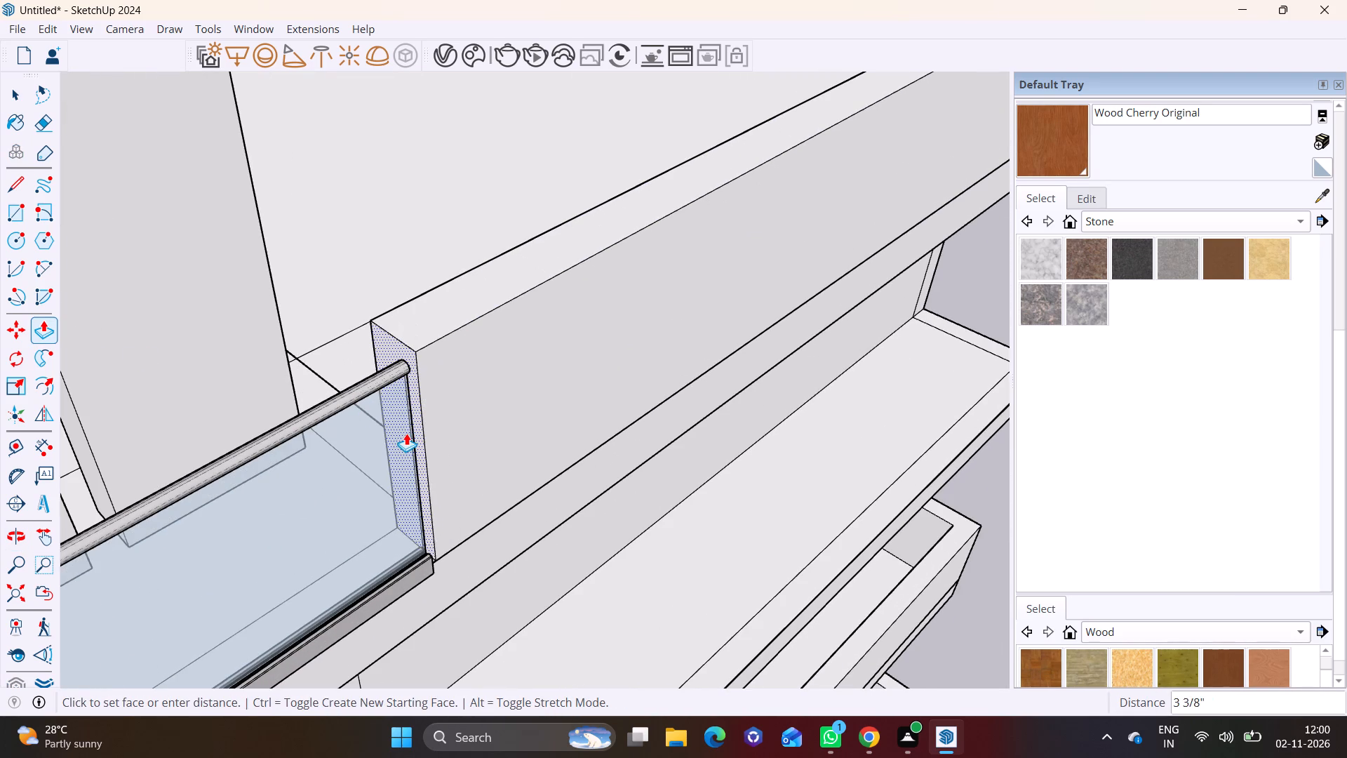
{"action": "left_click", "coordinate": [403, 433]}
{"action": "key", "text": "space"}
{"action": "left_click", "coordinate": [381, 224]}
{"action": "scroll", "coordinate": [392, 257], "scroll_direction": "down", "scroll_amount": 2}
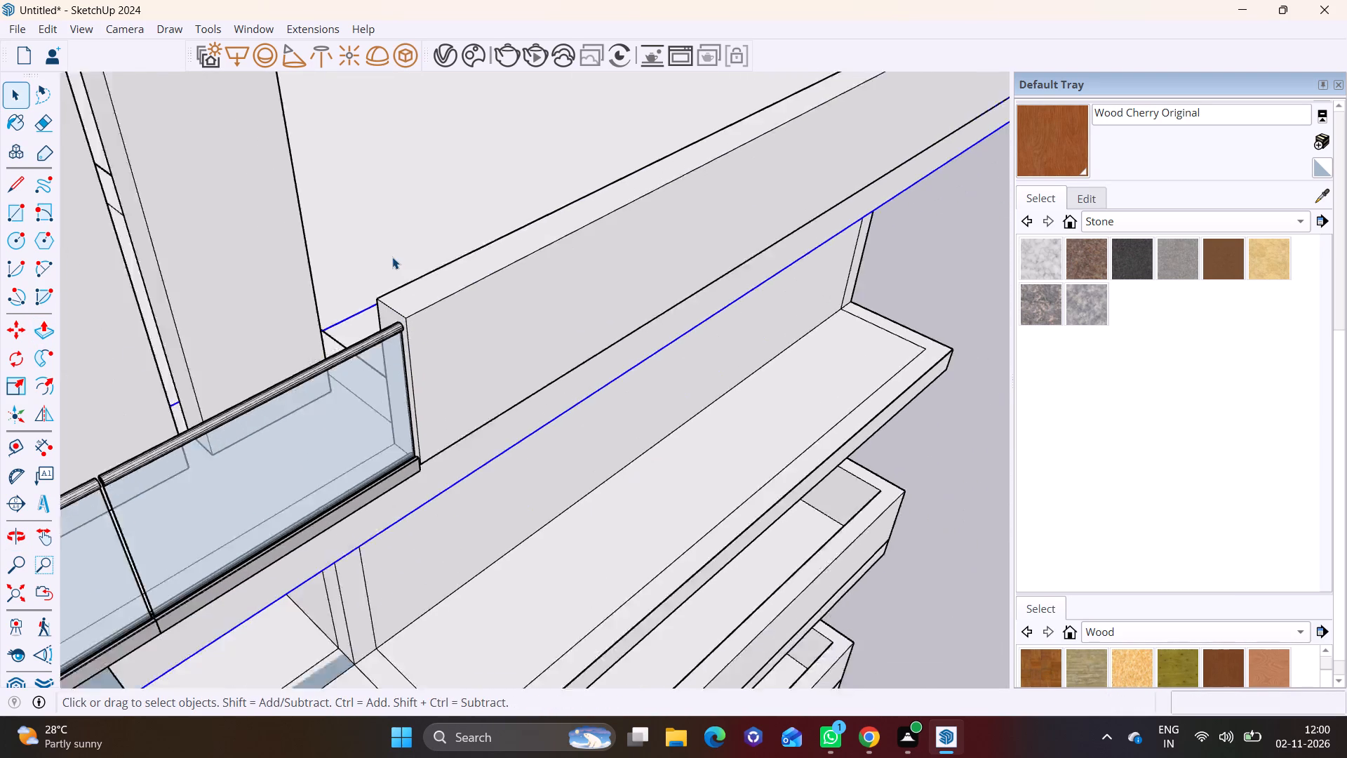
Extend the parapet's narrow end face at the slab corner along the upper terrace's adjoining edge to meet the house wall.
{"action": "scroll", "coordinate": [392, 257], "scroll_direction": "down", "scroll_amount": 6}
{"action": "middle_click_drag", "start_coordinate": [630, 280], "coordinate": [104, 317]}
{"action": "middle_click_drag", "start_coordinate": [570, 441], "coordinate": [40, 434]}
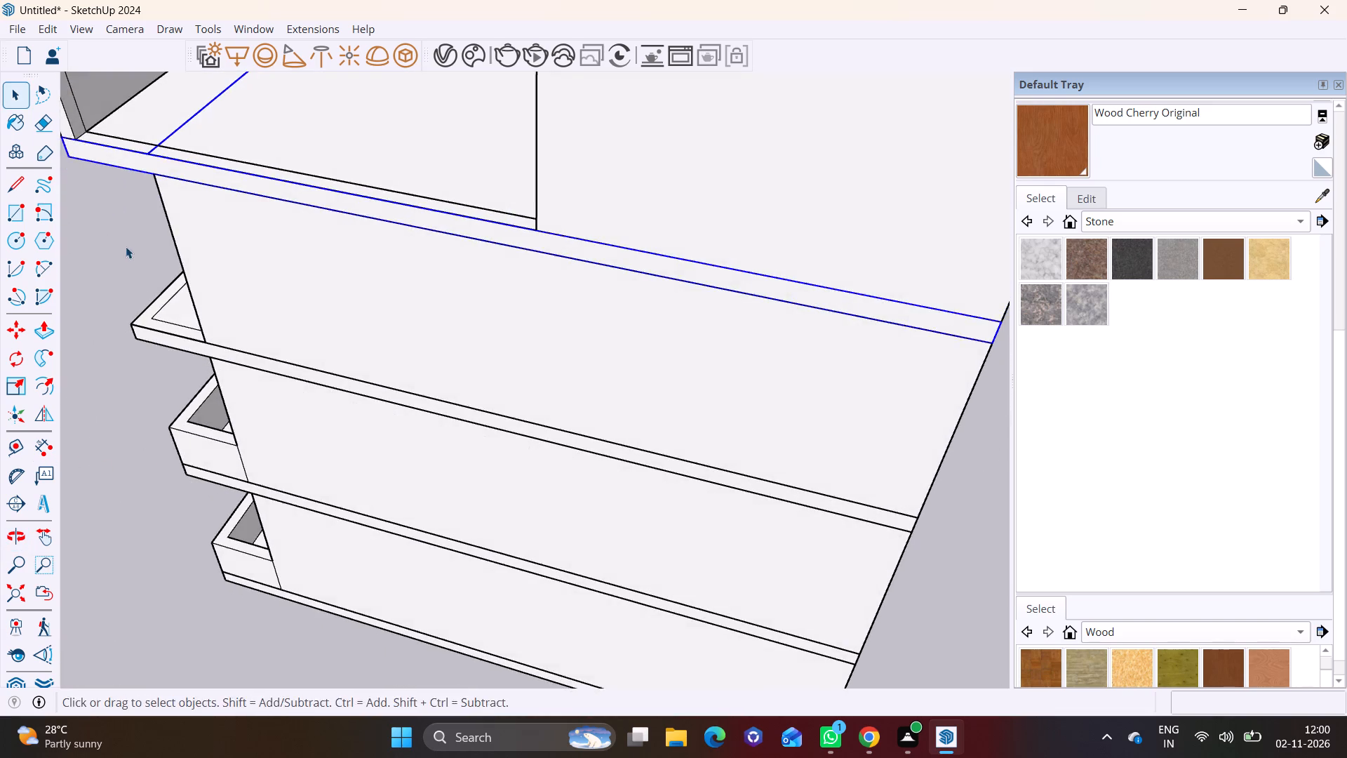
{"action": "middle_click_drag", "start_coordinate": [128, 244], "coordinate": [373, 586], "text": "shift"}
{"action": "scroll", "coordinate": [302, 507], "scroll_direction": "up", "scroll_amount": 3}
{"action": "left_click", "coordinate": [319, 419]}
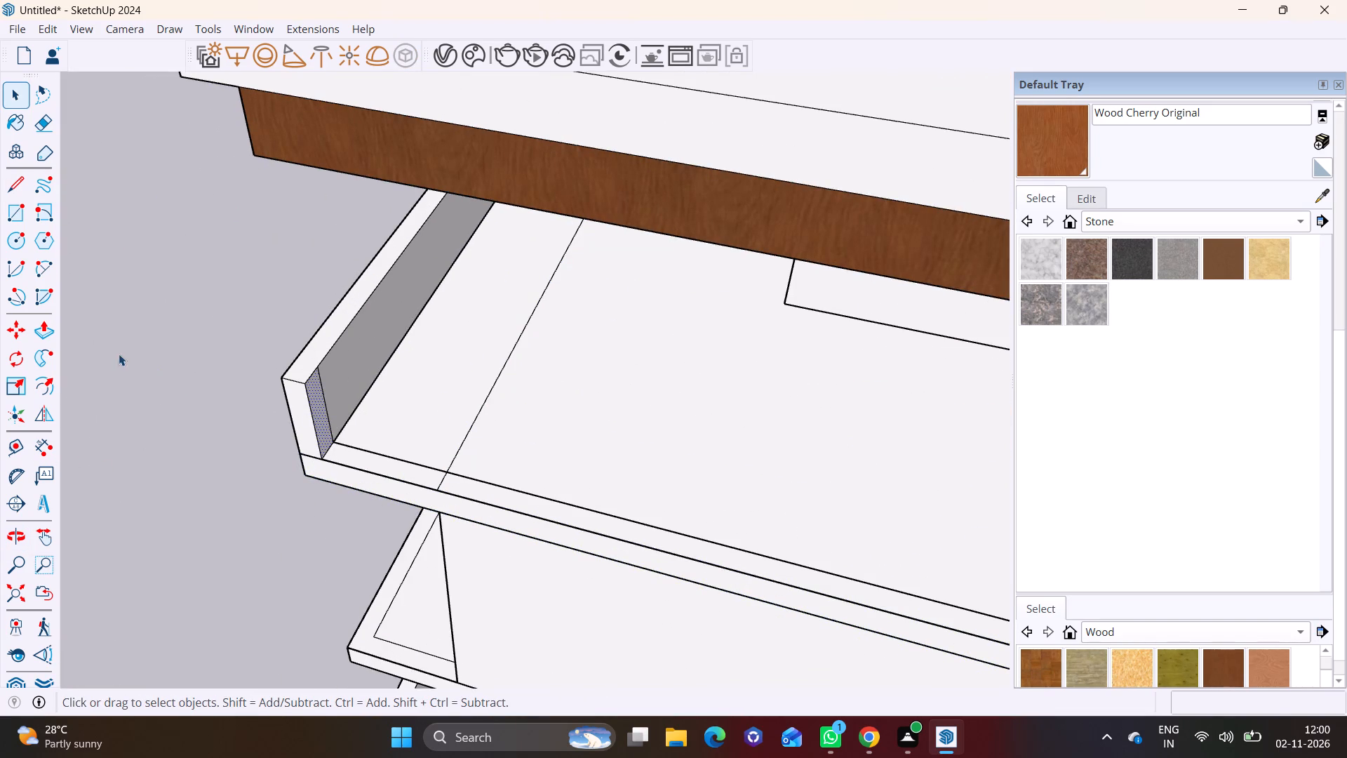
{"action": "left_click", "coordinate": [41, 329]}
{"action": "left_click", "coordinate": [312, 404]}
{"action": "scroll", "coordinate": [605, 489], "scroll_direction": "down", "scroll_amount": 8}
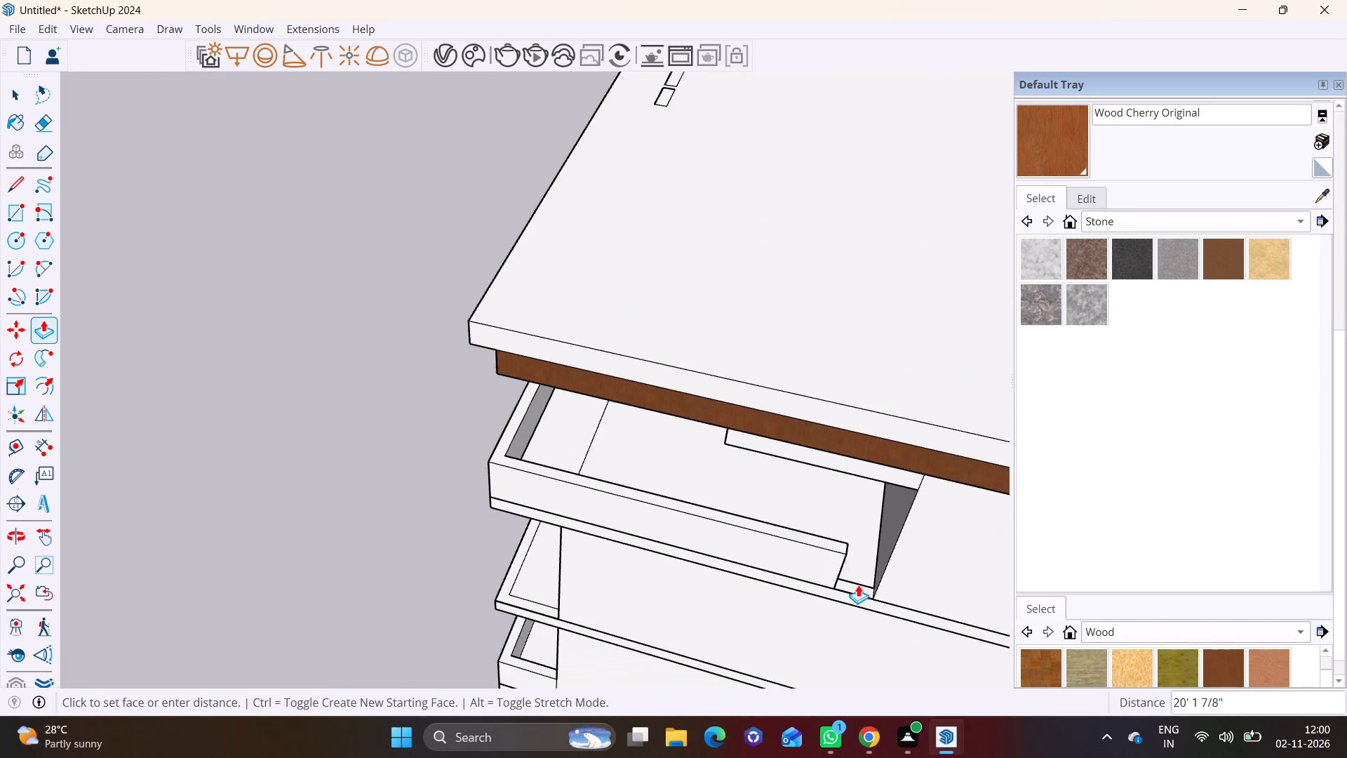
{"action": "middle_click_drag", "start_coordinate": [885, 587], "coordinate": [323, 398], "text": "shift"}
{"action": "left_click", "coordinate": [499, 441]}
{"action": "key", "text": "space"}
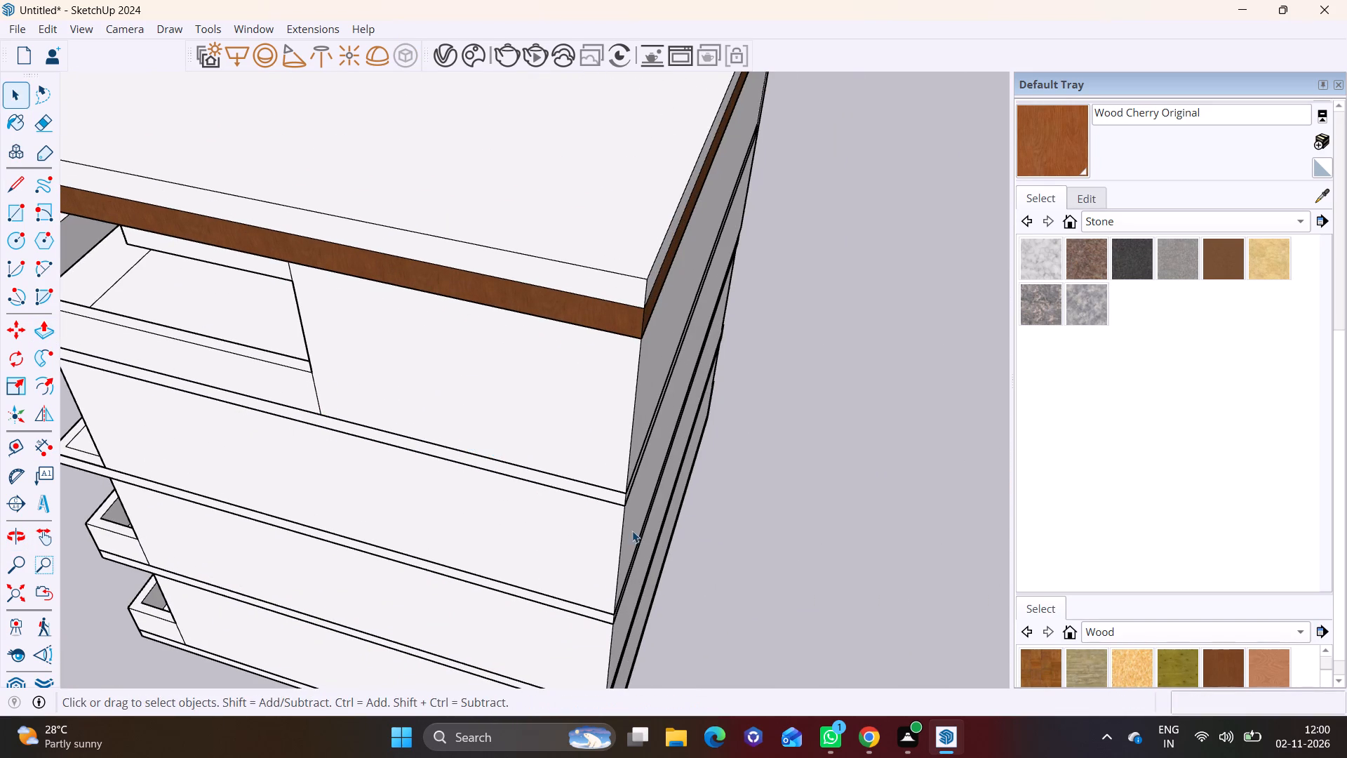
Examine the terrace parapets, balconies and glass railings on this side of the facade from several angles.
{"action": "middle_click_drag", "start_coordinate": [303, 510], "coordinate": [718, 360]}
{"action": "middle_click_drag", "start_coordinate": [318, 347], "coordinate": [521, 350]}
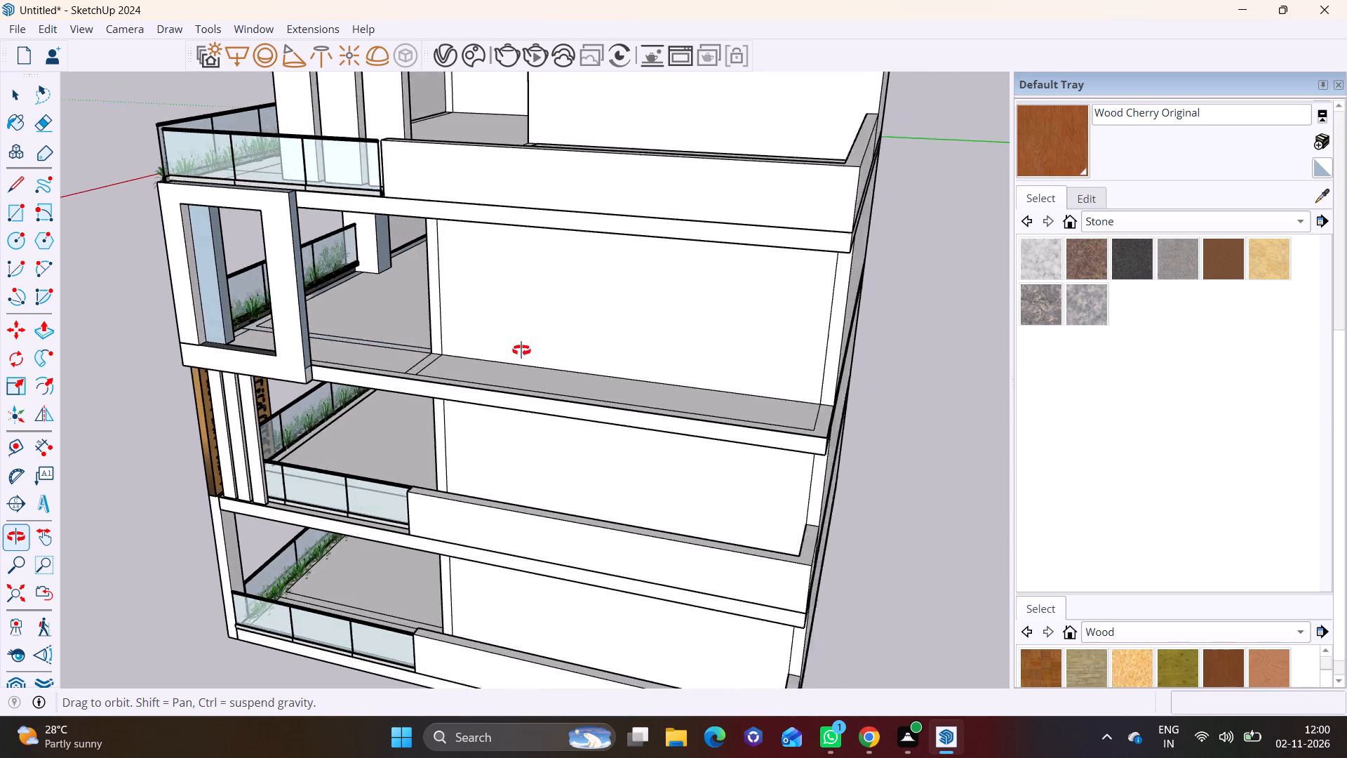
{"action": "middle_click_drag", "start_coordinate": [521, 350], "coordinate": [542, 350]}
{"action": "middle_click_drag", "start_coordinate": [443, 353], "coordinate": [490, 395]}
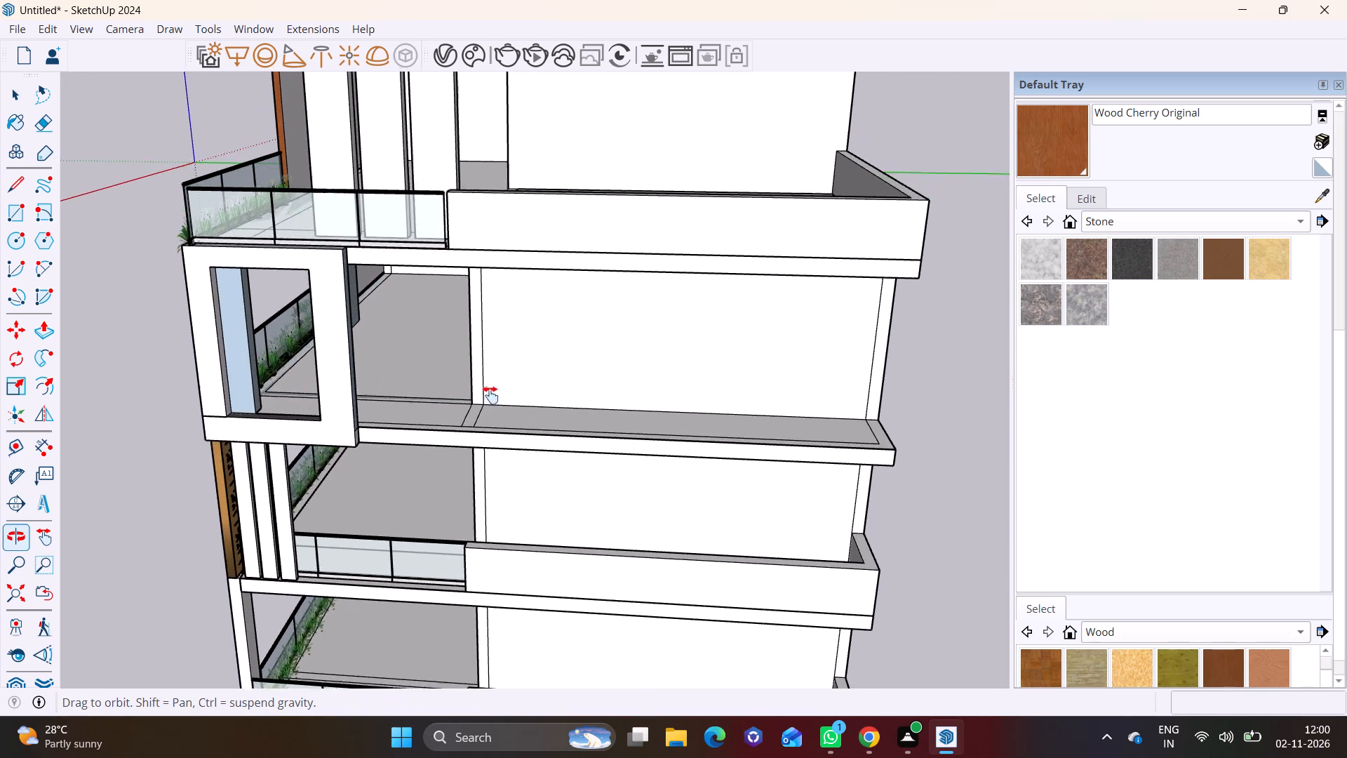
{"action": "middle_click_drag", "start_coordinate": [490, 395], "coordinate": [416, 421]}
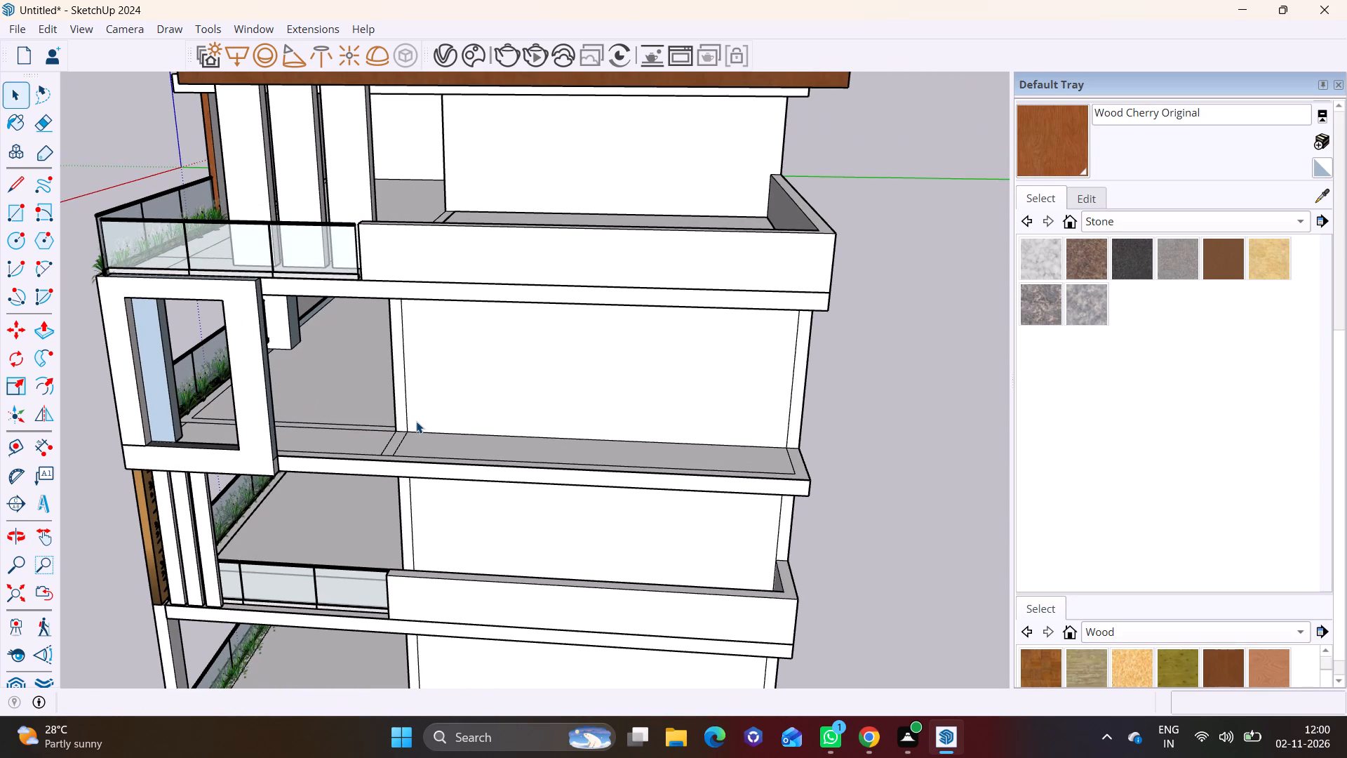
{"action": "scroll", "coordinate": [416, 421], "scroll_direction": "down", "scroll_amount": 2}
{"action": "middle_click_drag", "start_coordinate": [416, 421], "coordinate": [445, 281], "text": "shift"}
{"action": "middle_click_drag", "start_coordinate": [361, 424], "coordinate": [427, 300]}
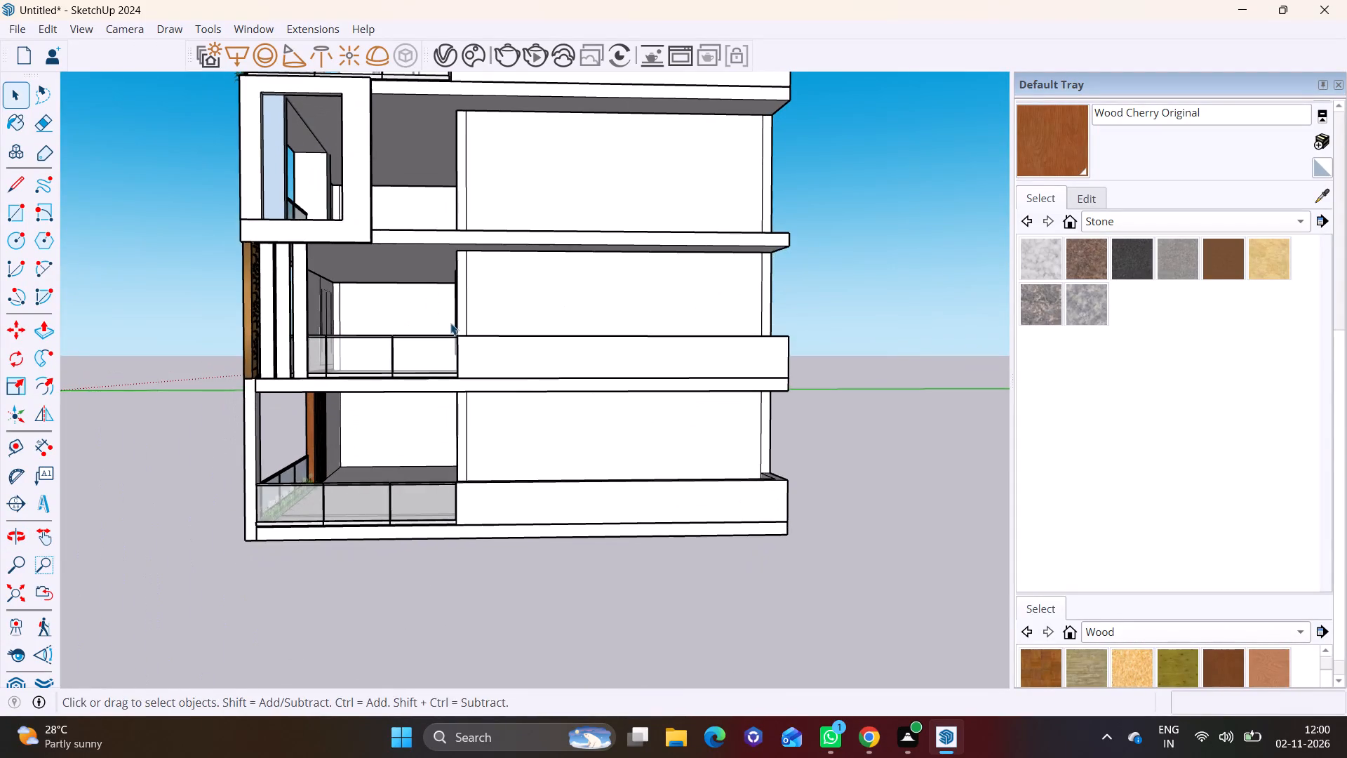
{"action": "middle_click_drag", "start_coordinate": [451, 323], "coordinate": [398, 424], "text": "shift"}
{"action": "middle_click_drag", "start_coordinate": [578, 353], "coordinate": [551, 446]}
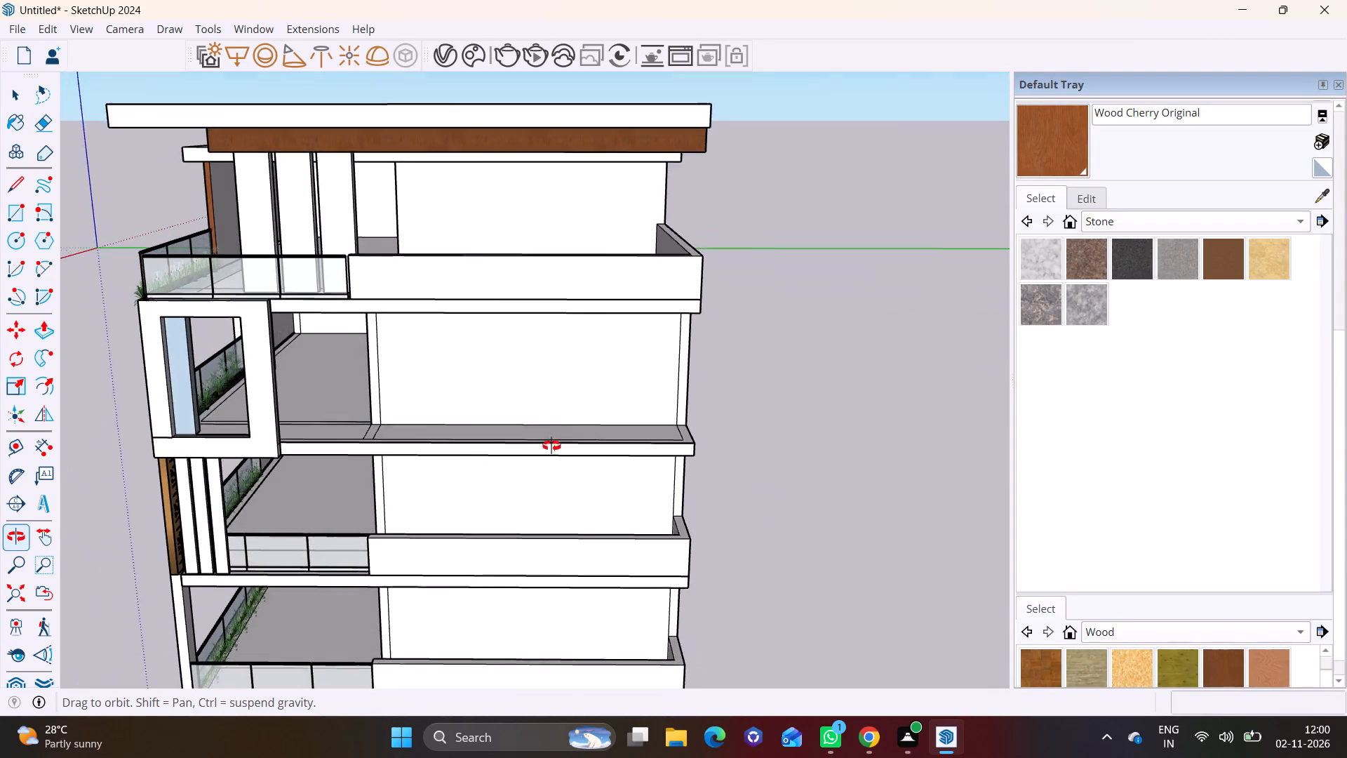
{"action": "middle_click_drag", "start_coordinate": [551, 446], "coordinate": [500, 445]}
Move the upper terrace's front glass railing down to the balcony one storey below.
{"action": "scroll", "coordinate": [185, 253], "scroll_direction": "up", "scroll_amount": 2}
{"action": "scroll", "coordinate": [245, 290], "scroll_direction": "up", "scroll_amount": 1}
{"action": "middle_click_drag", "start_coordinate": [245, 290], "coordinate": [275, 233]}
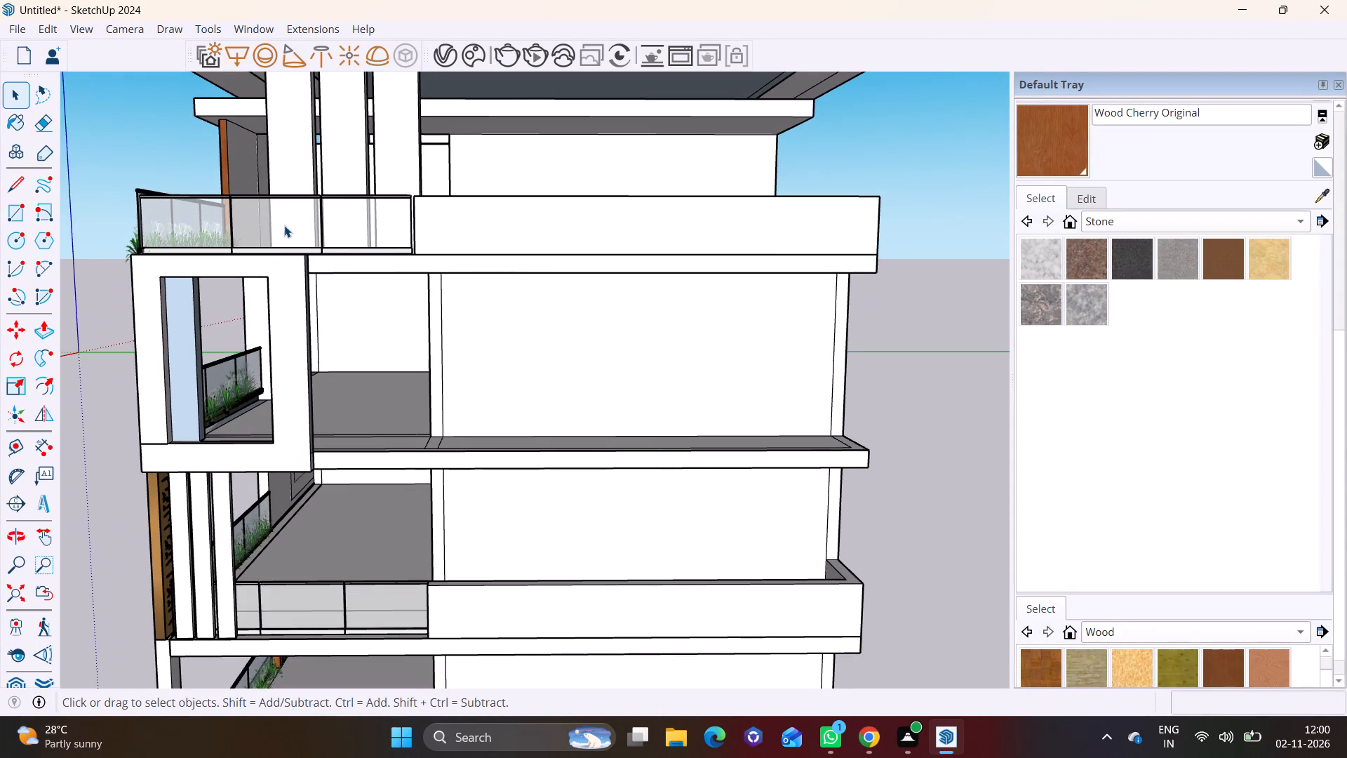
{"action": "left_click", "coordinate": [284, 225]}
{"action": "middle_click_drag", "start_coordinate": [420, 312], "coordinate": [141, 360]}
{"action": "key", "text": "m"}
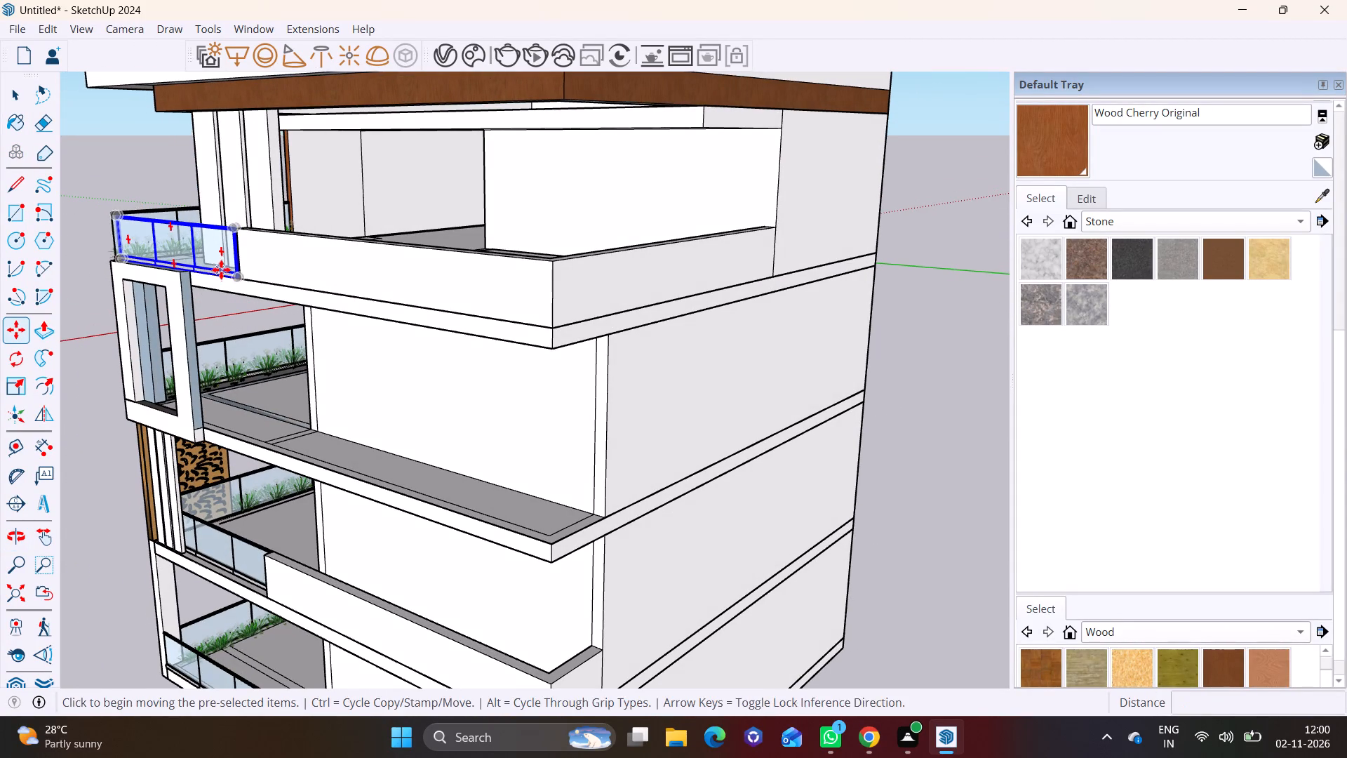
{"action": "left_click", "coordinate": [123, 211]}
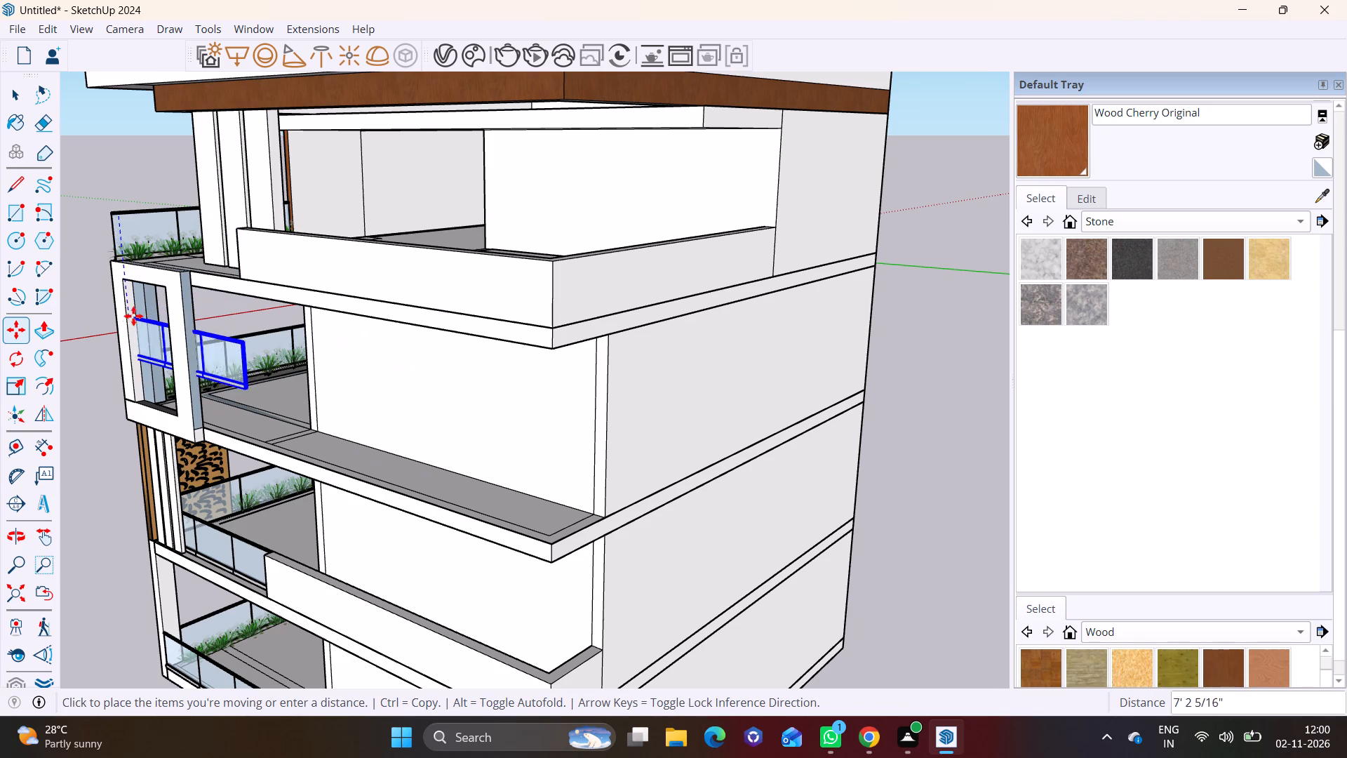
{"action": "scroll", "coordinate": [148, 345], "scroll_direction": "down", "scroll_amount": 1}
{"action": "left_click", "coordinate": [195, 324]}
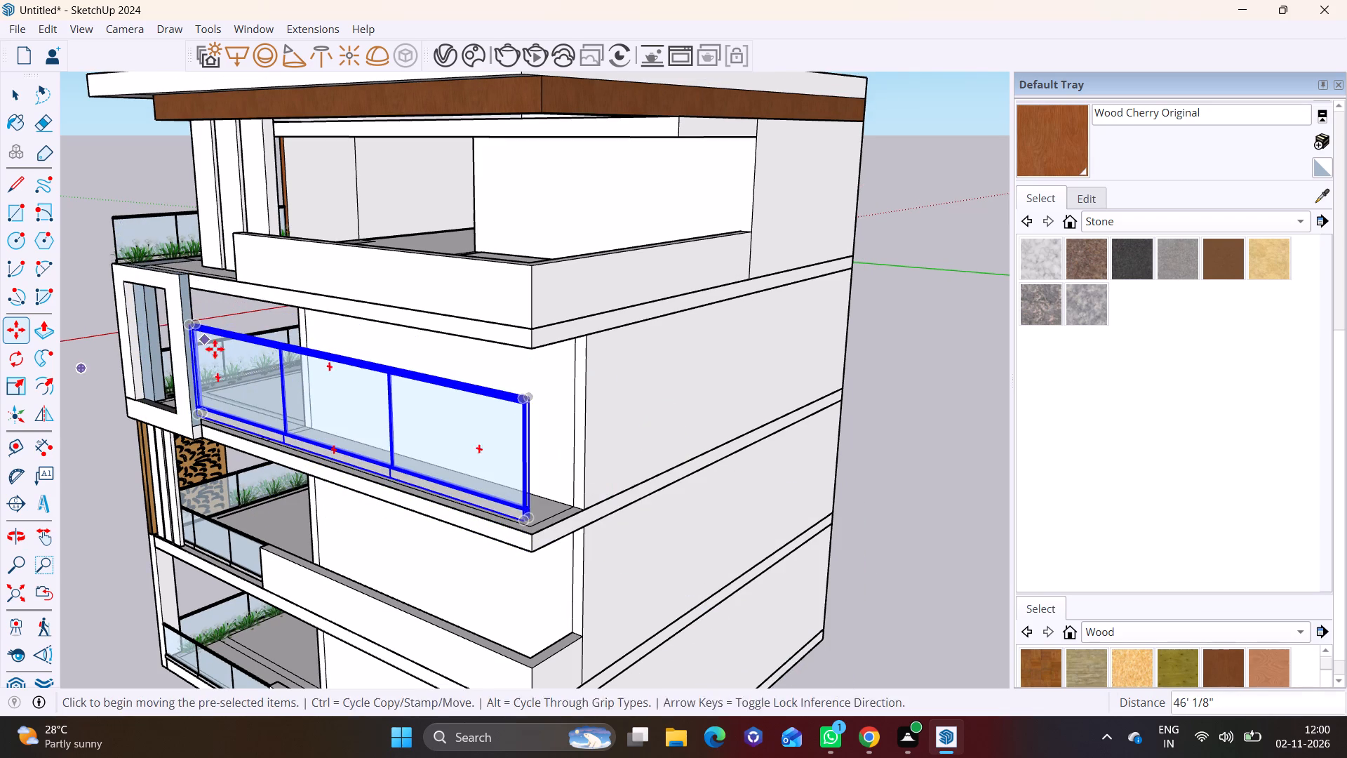
Reposition the moved glass railing back to the balcony slab, behind the projecting white frame.
{"action": "middle_click_drag", "start_coordinate": [215, 349], "coordinate": [375, 286]}
{"action": "left_click_drag", "start_coordinate": [459, 305], "coordinate": [357, 348]}
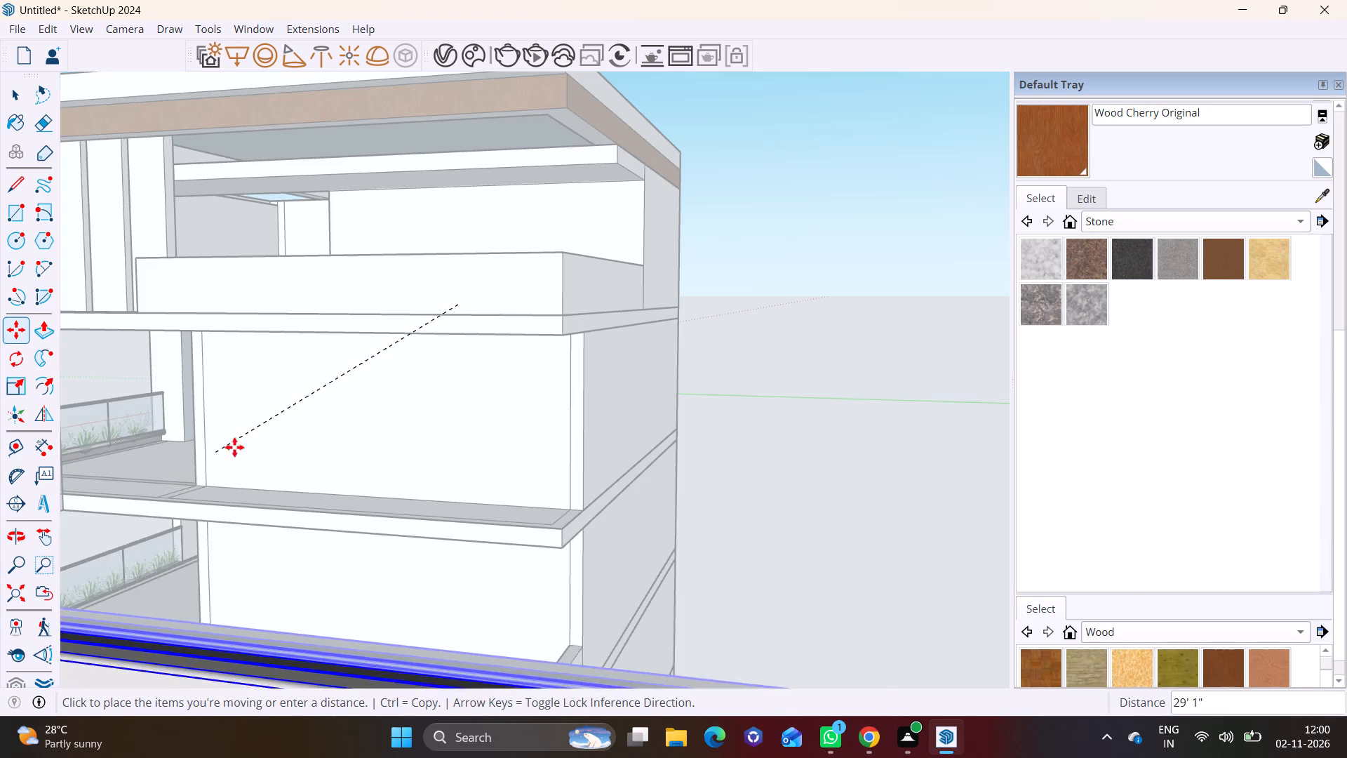
{"action": "left_click", "coordinate": [355, 372]}
{"action": "scroll", "coordinate": [309, 433], "scroll_direction": "down", "scroll_amount": 9}
{"action": "middle_click_drag", "start_coordinate": [344, 457], "coordinate": [778, 386]}
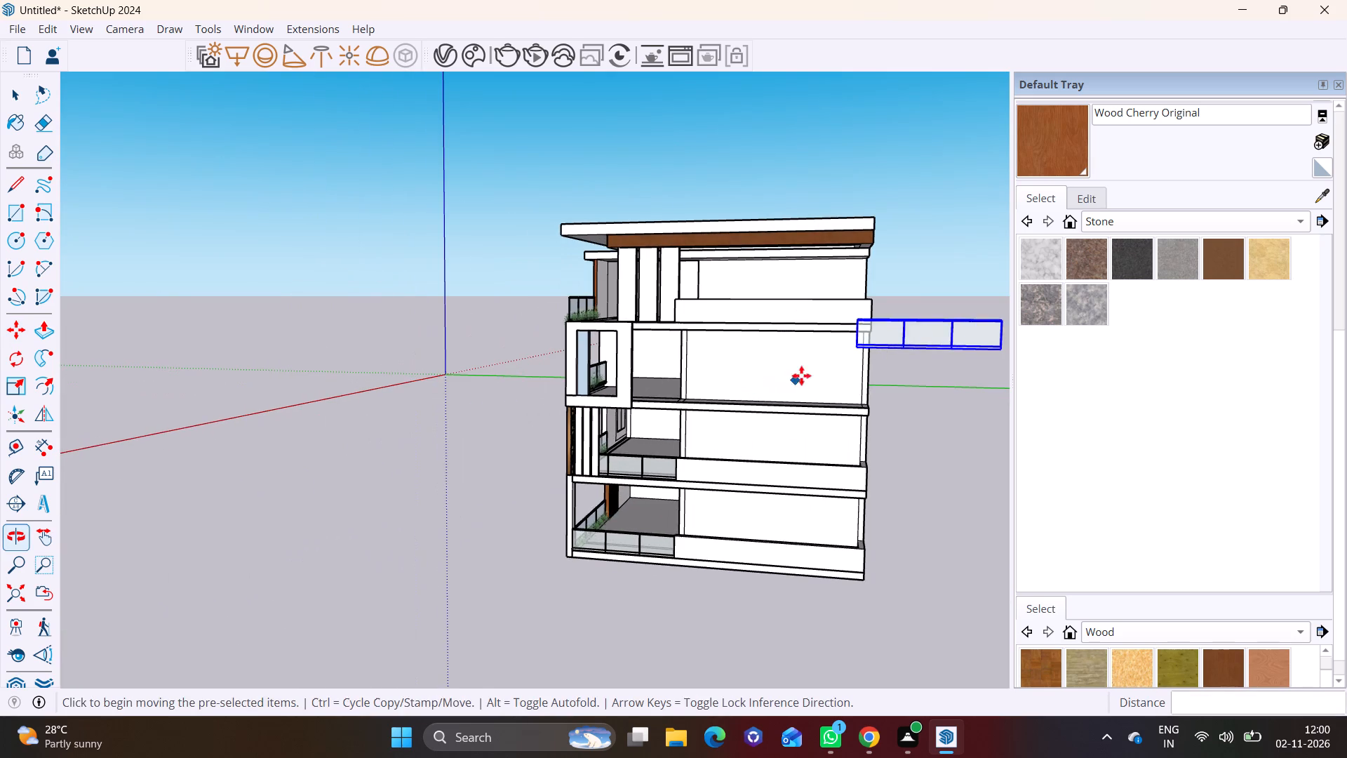
{"action": "left_click_drag", "start_coordinate": [852, 347], "coordinate": [838, 350]}
{"action": "left_click", "coordinate": [587, 395]}
Shift the glass railing so its lower end corner meets the corner of the column inside the white frame.
{"action": "middle_click_drag", "start_coordinate": [607, 420], "coordinate": [395, 451]}
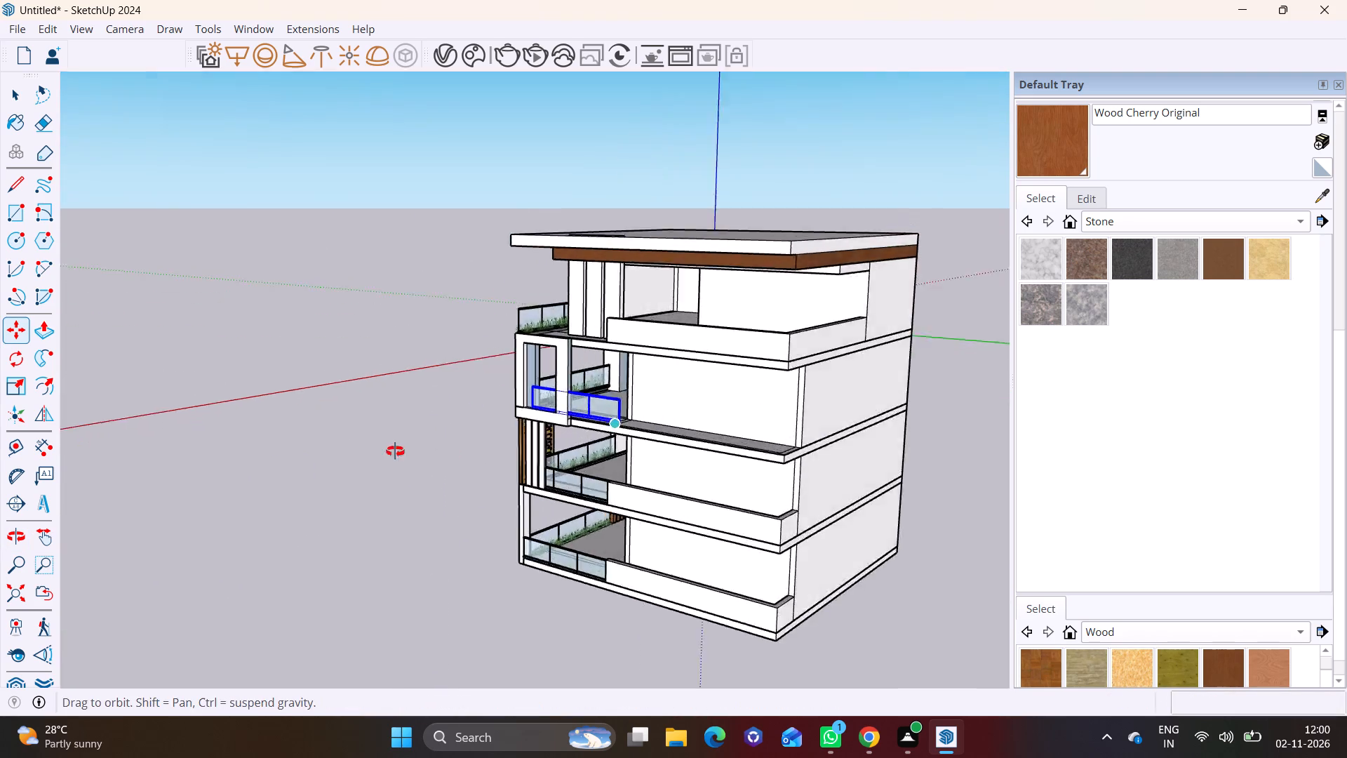
{"action": "middle_click_drag", "start_coordinate": [395, 451], "coordinate": [311, 439]}
{"action": "scroll", "coordinate": [551, 456], "scroll_direction": "up", "scroll_amount": 14}
{"action": "middle_click_drag", "start_coordinate": [513, 408], "coordinate": [697, 441]}
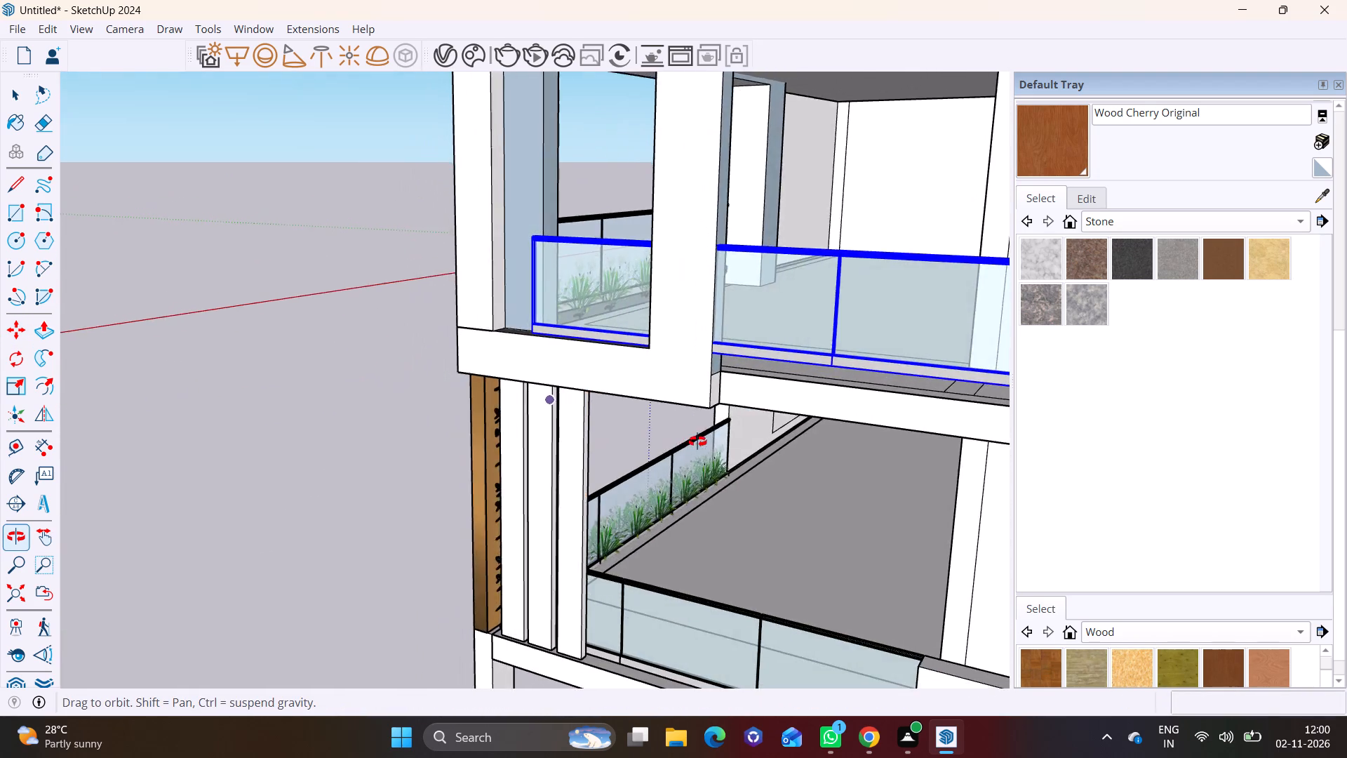
{"action": "middle_click_drag", "start_coordinate": [697, 441], "coordinate": [1158, 506]}
{"action": "scroll", "coordinate": [838, 392], "scroll_direction": "up", "scroll_amount": 6}
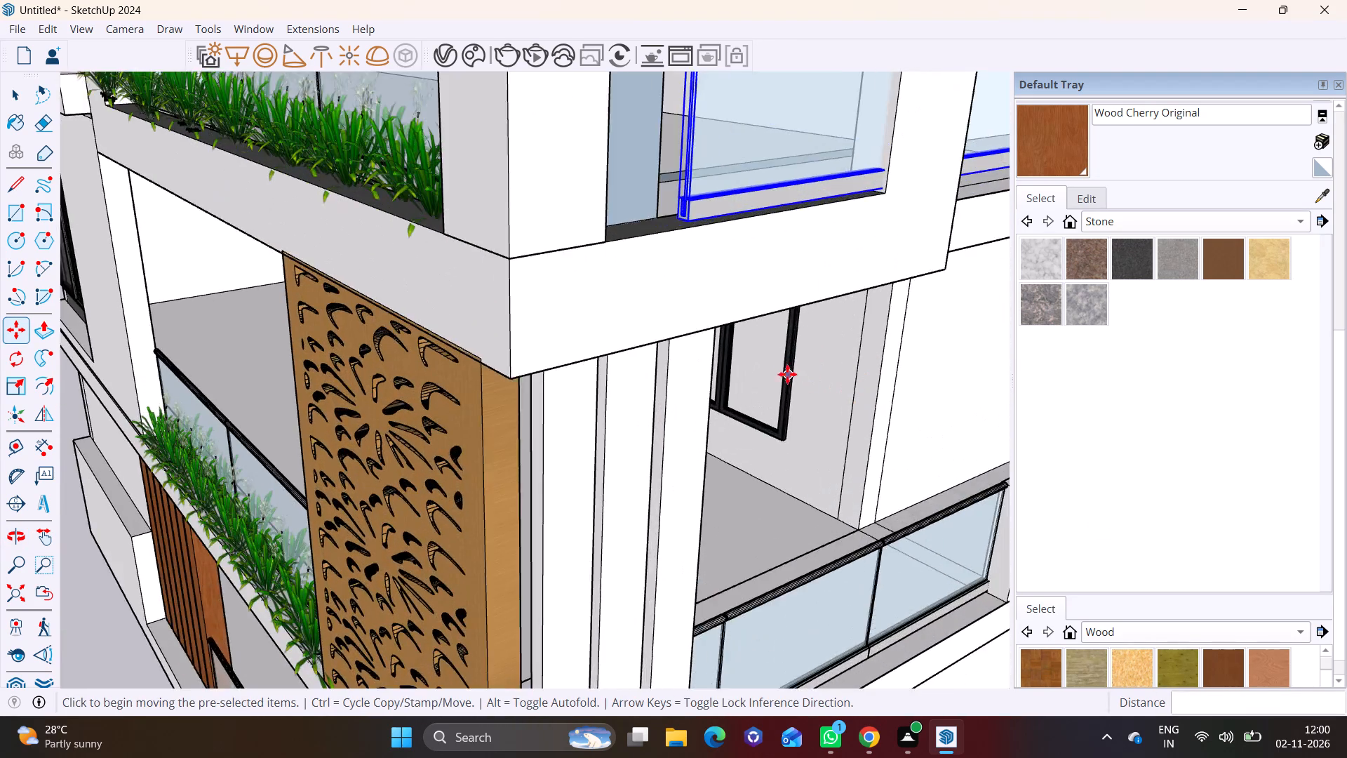
{"action": "middle_click_drag", "start_coordinate": [763, 370], "coordinate": [589, 508]}
{"action": "scroll", "coordinate": [615, 488], "scroll_direction": "down", "scroll_amount": 3}
{"action": "middle_click_drag", "start_coordinate": [770, 472], "coordinate": [489, 554]}
{"action": "scroll", "coordinate": [421, 463], "scroll_direction": "down", "scroll_amount": 3}
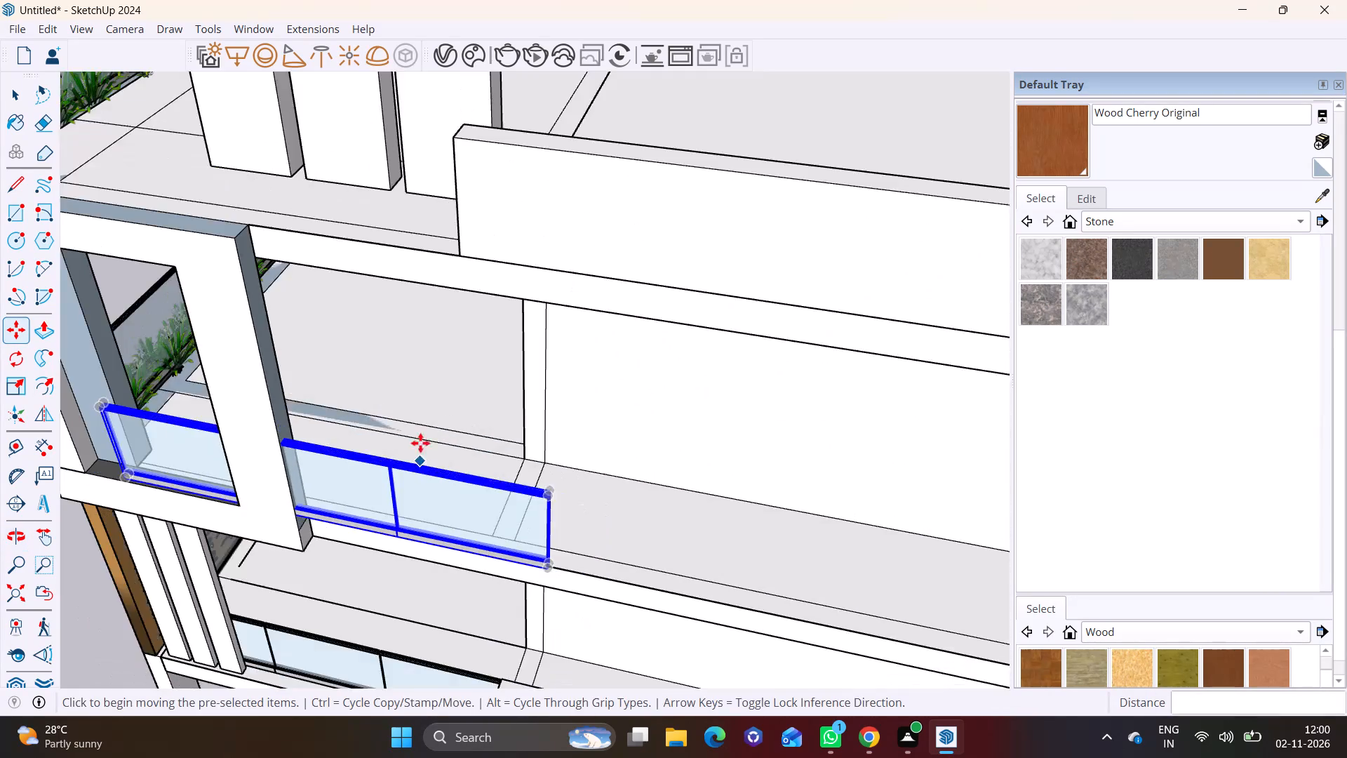
{"action": "middle_click_drag", "start_coordinate": [485, 409], "coordinate": [747, 313], "text": "shift"}
{"action": "middle_click_drag", "start_coordinate": [851, 430], "coordinate": [565, 427]}
{"action": "scroll", "coordinate": [455, 252], "scroll_direction": "up", "scroll_amount": 5}
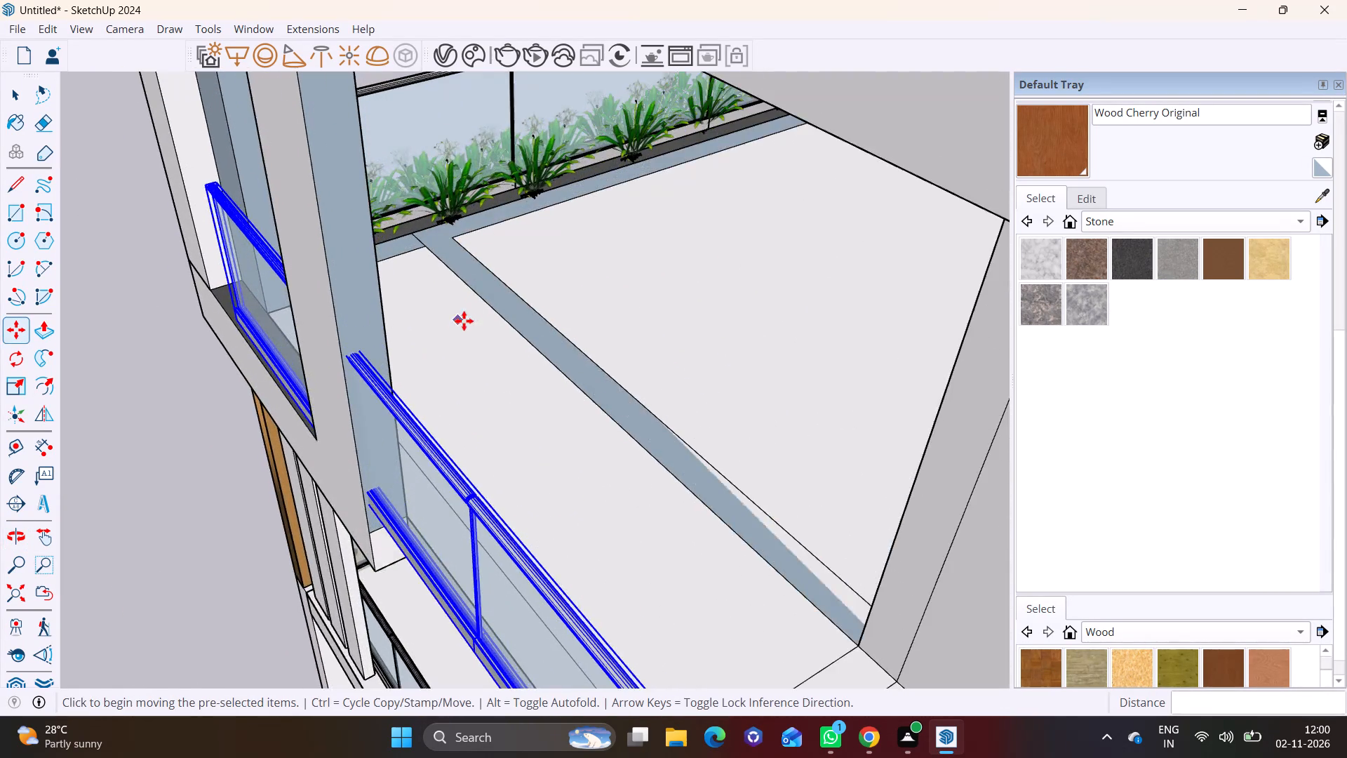
{"action": "middle_click_drag", "start_coordinate": [464, 321], "coordinate": [528, 333]}
{"action": "middle_click_drag", "start_coordinate": [350, 295], "coordinate": [542, 325], "text": "shift"}
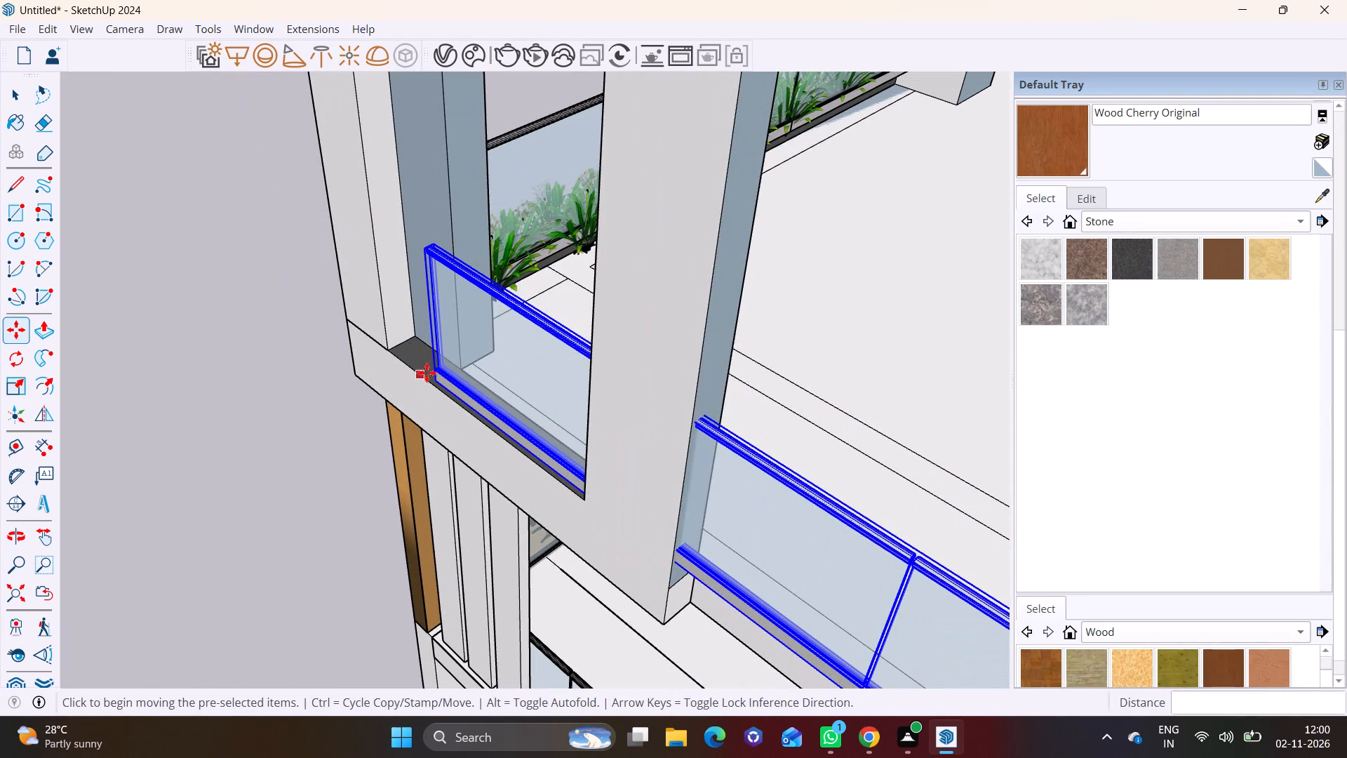
{"action": "left_click_drag", "start_coordinate": [433, 375], "coordinate": [440, 375]}
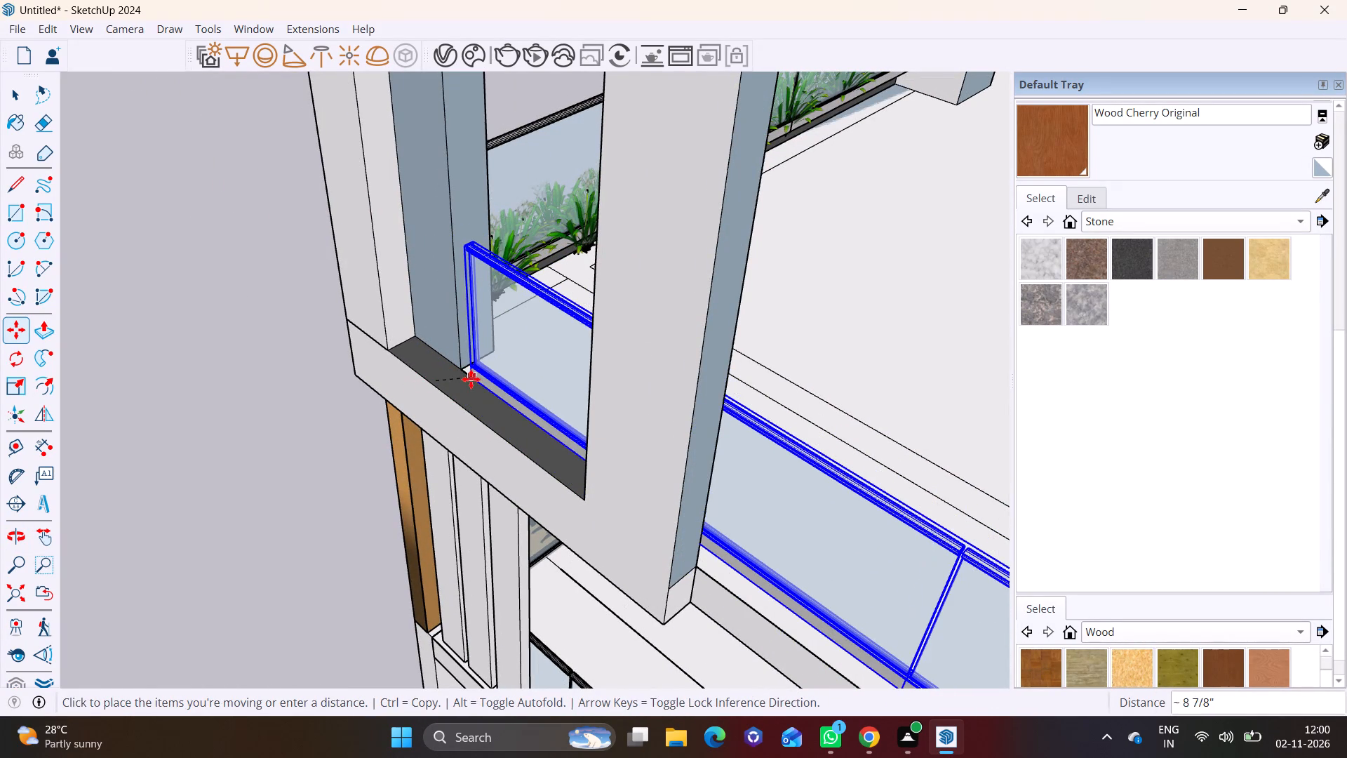
{"action": "left_click", "coordinate": [461, 383]}
Lower the glass railing so its bottom rests on the balcony slab.
{"action": "scroll", "coordinate": [497, 399], "scroll_direction": "down", "scroll_amount": 2}
{"action": "middle_click_drag", "start_coordinate": [723, 517], "coordinate": [807, 343]}
{"action": "scroll", "coordinate": [798, 368], "scroll_direction": "down", "scroll_amount": 1}
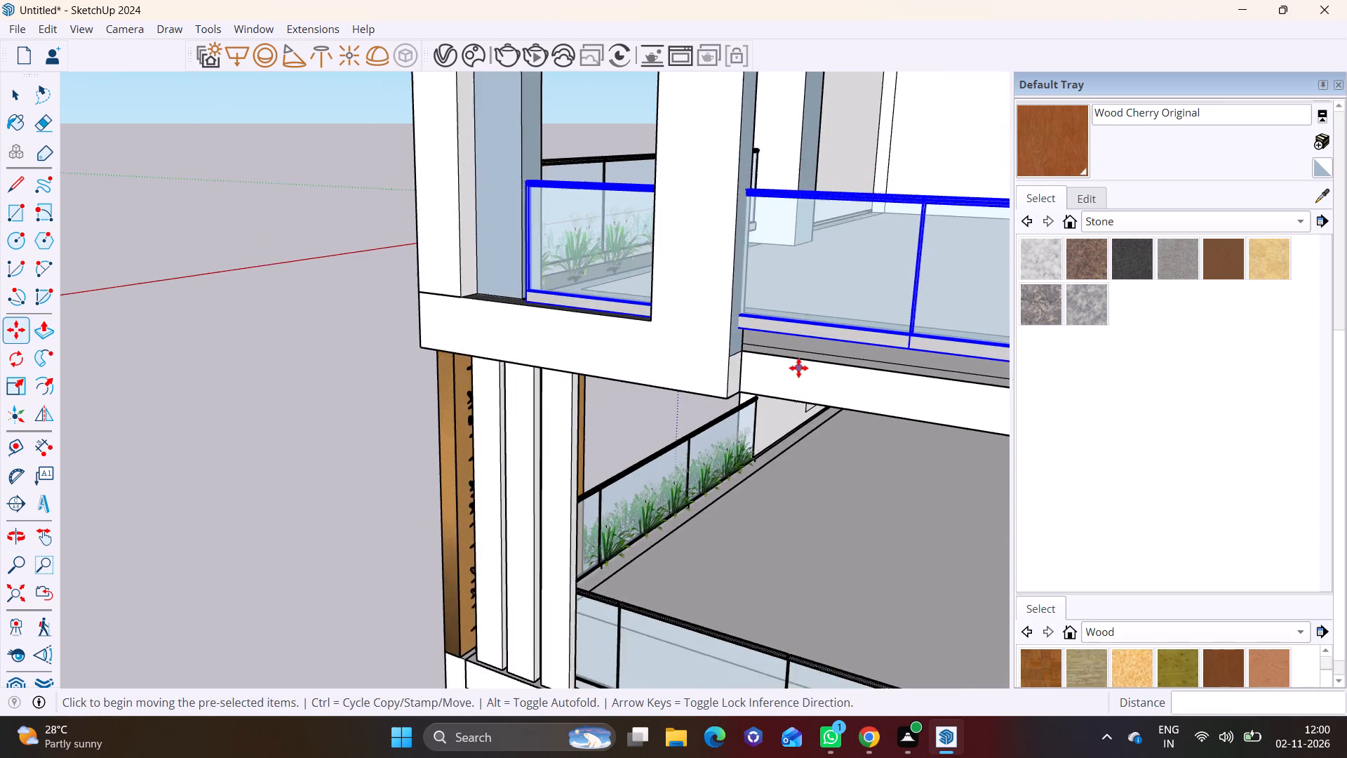
{"action": "scroll", "coordinate": [798, 368], "scroll_direction": "down", "scroll_amount": 5}
{"action": "middle_click_drag", "start_coordinate": [794, 380], "coordinate": [90, 302], "text": "shift"}
{"action": "scroll", "coordinate": [139, 316], "scroll_direction": "down", "scroll_amount": 3}
{"action": "middle_click_drag", "start_coordinate": [223, 345], "coordinate": [343, 326]}
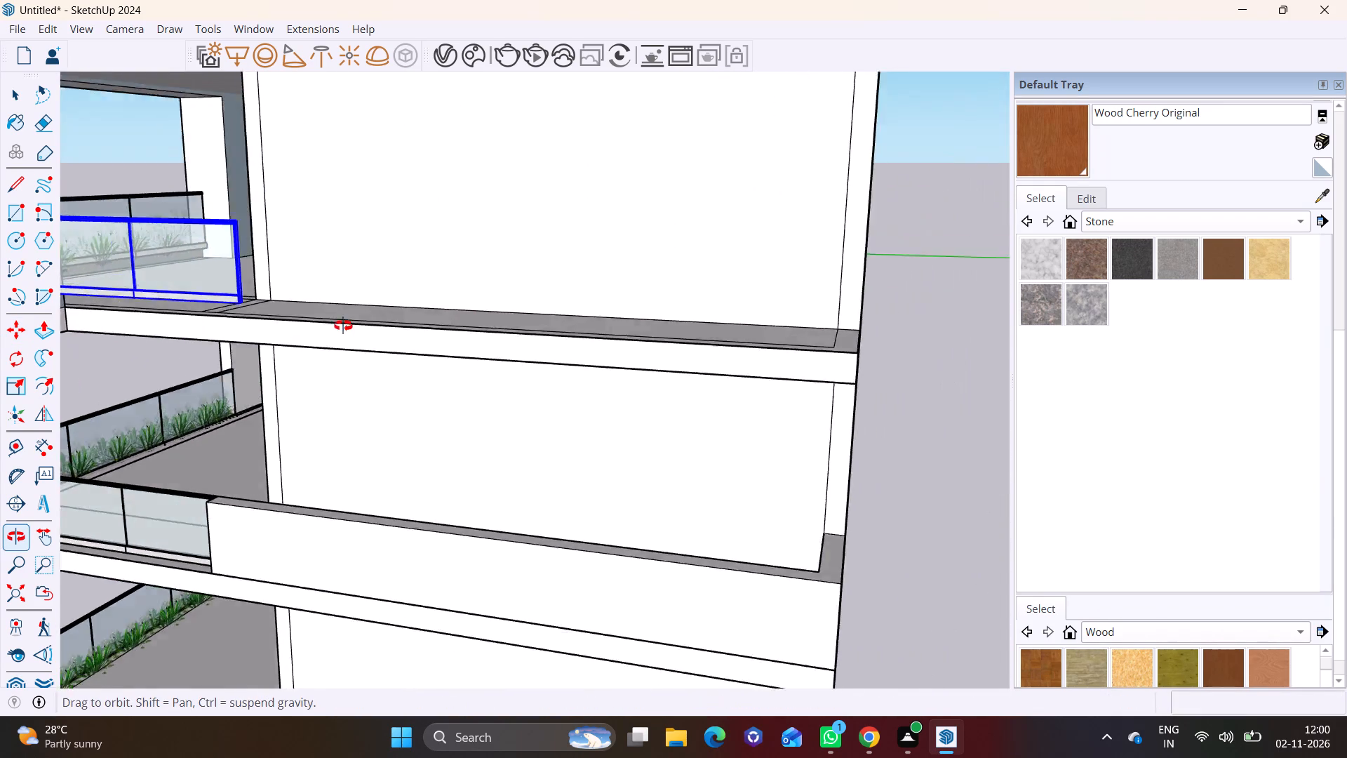
{"action": "middle_click_drag", "start_coordinate": [343, 326], "coordinate": [509, 259]}
{"action": "left_click", "coordinate": [377, 239]}
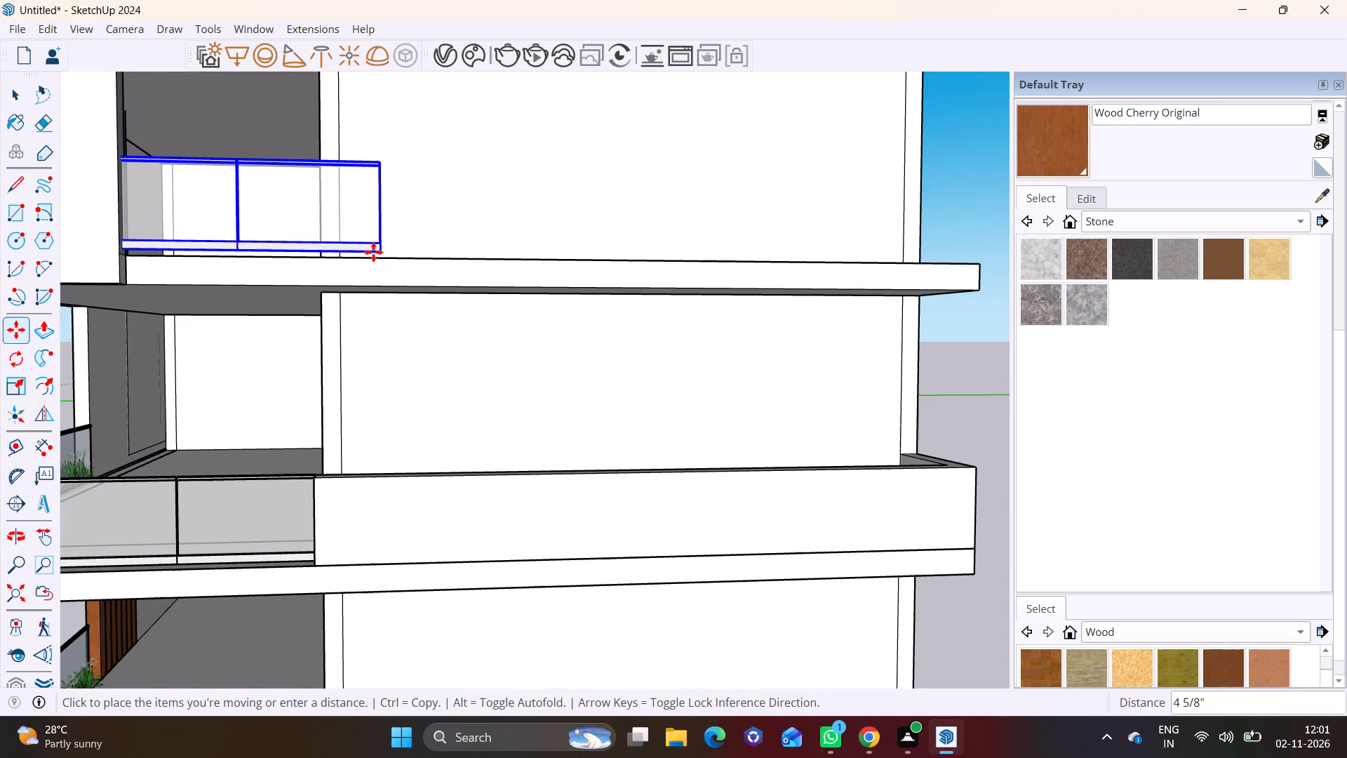
{"action": "left_click", "coordinate": [377, 261]}
Draw a 9" line across the border strip at the balcony slab's far corner.
{"action": "middle_click_drag", "start_coordinate": [422, 281], "coordinate": [133, 328], "text": "shift"}
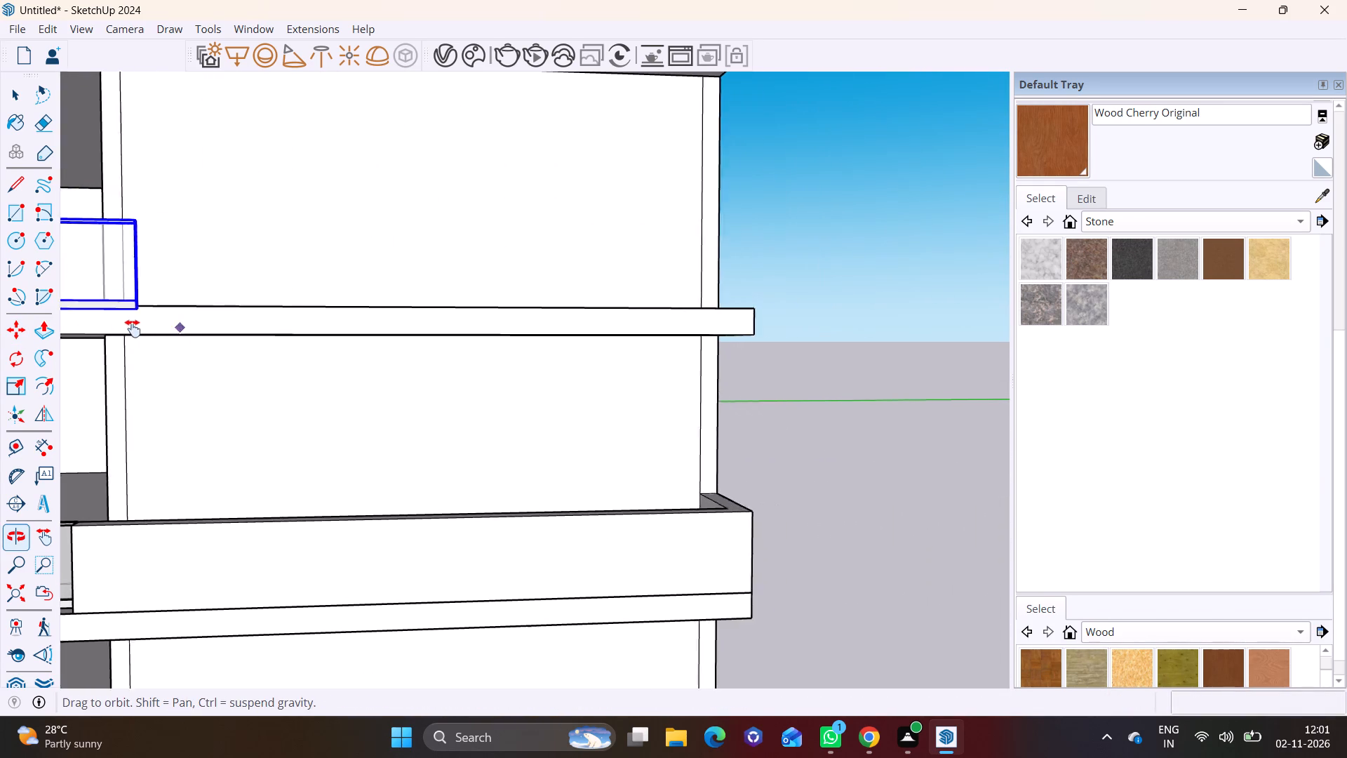
{"action": "middle_click_drag", "start_coordinate": [133, 328], "coordinate": [78, 329], "text": "shift"}
{"action": "left_click", "coordinate": [25, 185]}
{"action": "middle_click_drag", "start_coordinate": [482, 320], "coordinate": [458, 406]}
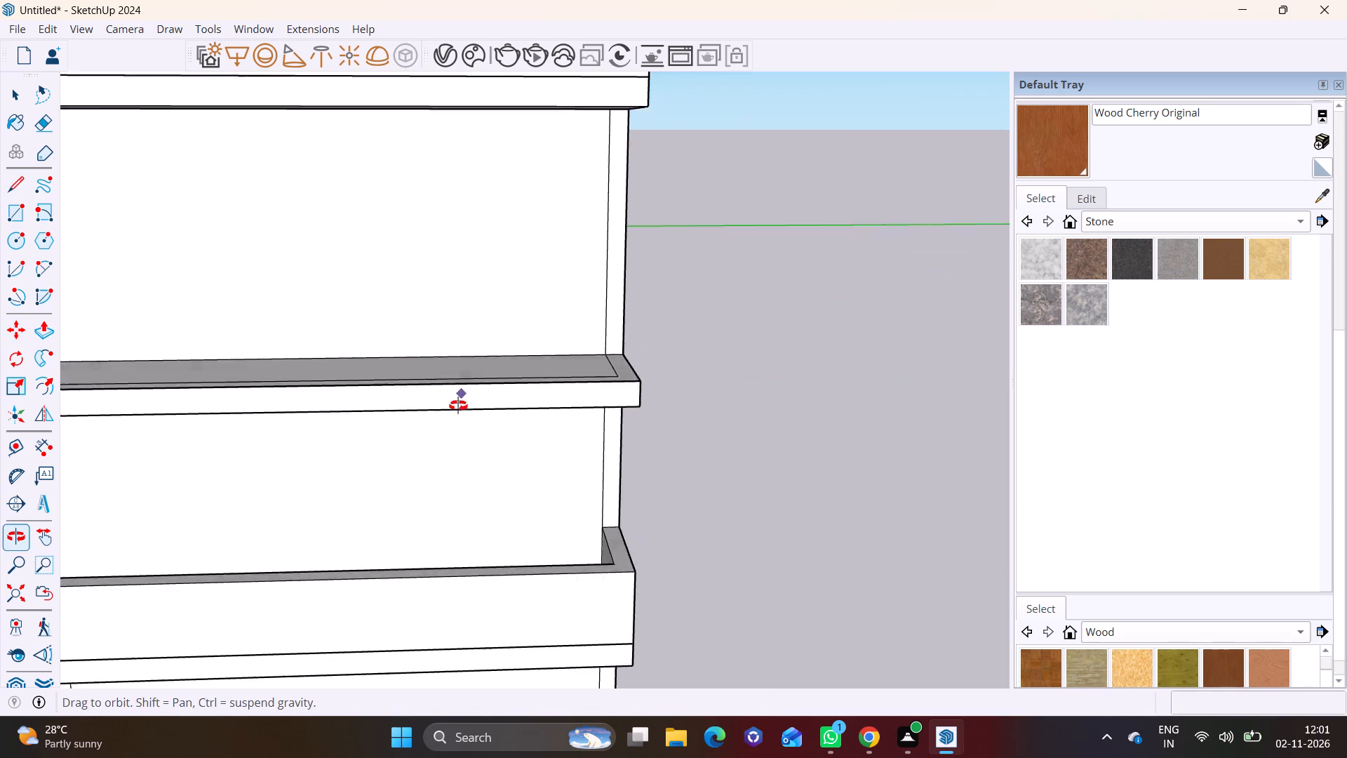
{"action": "middle_click_drag", "start_coordinate": [458, 406], "coordinate": [415, 463]}
{"action": "left_click", "coordinate": [587, 428]}
{"action": "left_click", "coordinate": [589, 440]}
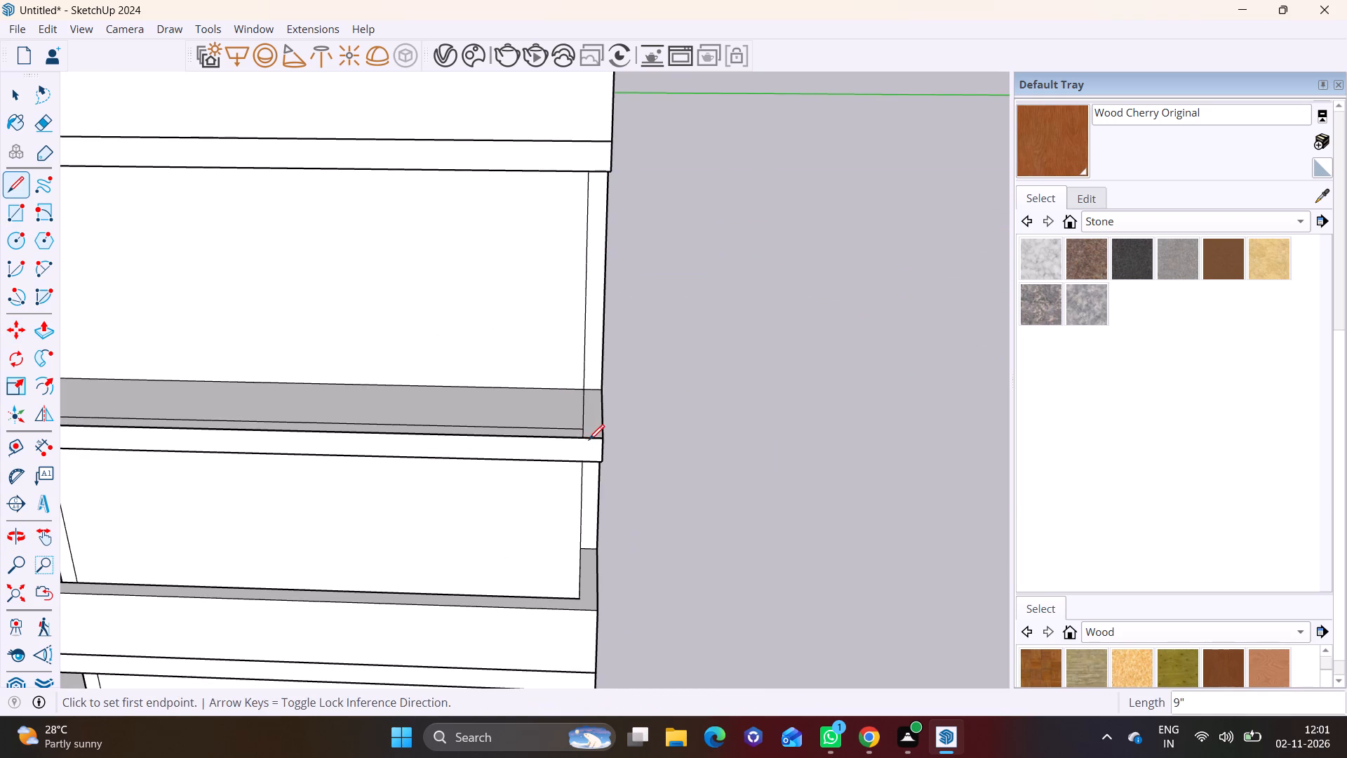
Pull the side border strip at the balcony slab's corner up 2' 11 7/16" to form a parapet.
{"action": "key", "text": "space"}
{"action": "left_click", "coordinate": [594, 431]}
{"action": "left_click", "coordinate": [29, 326]}
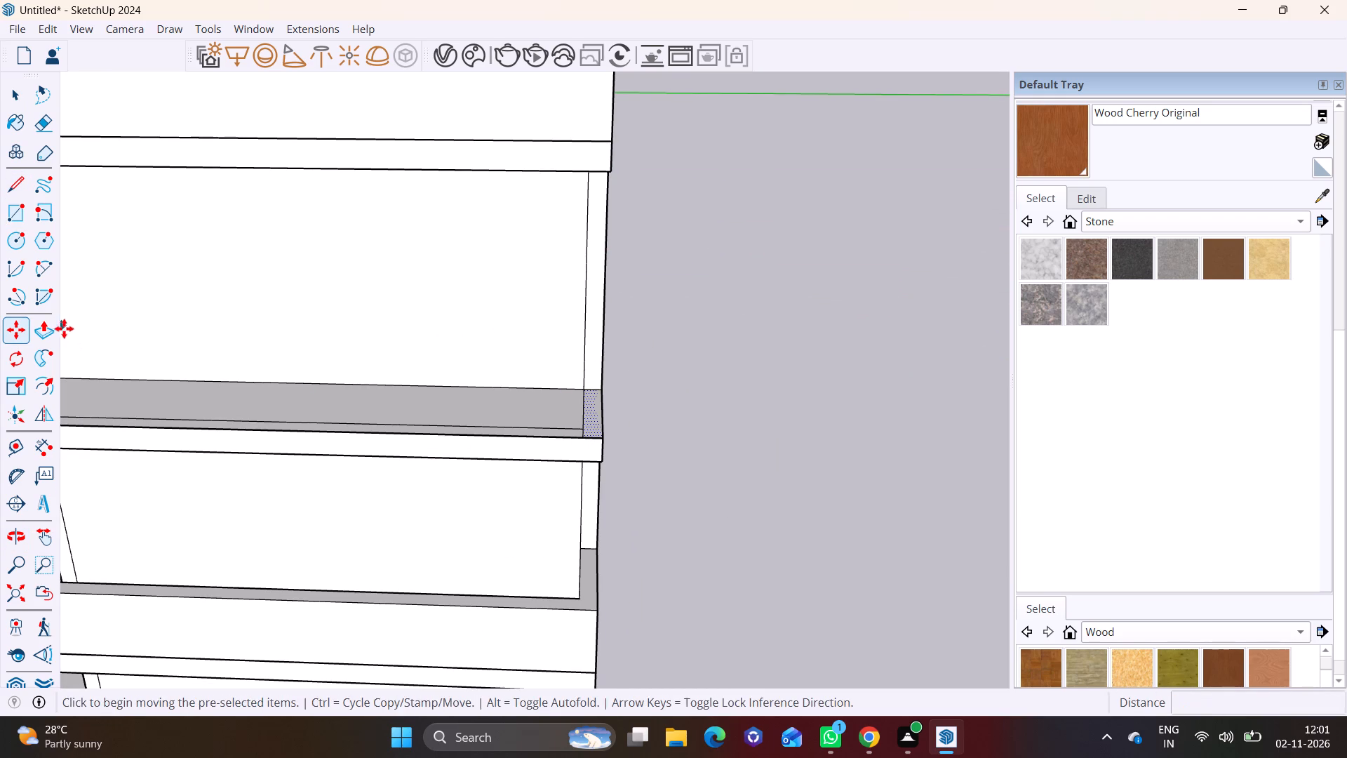
{"action": "left_click", "coordinate": [37, 329]}
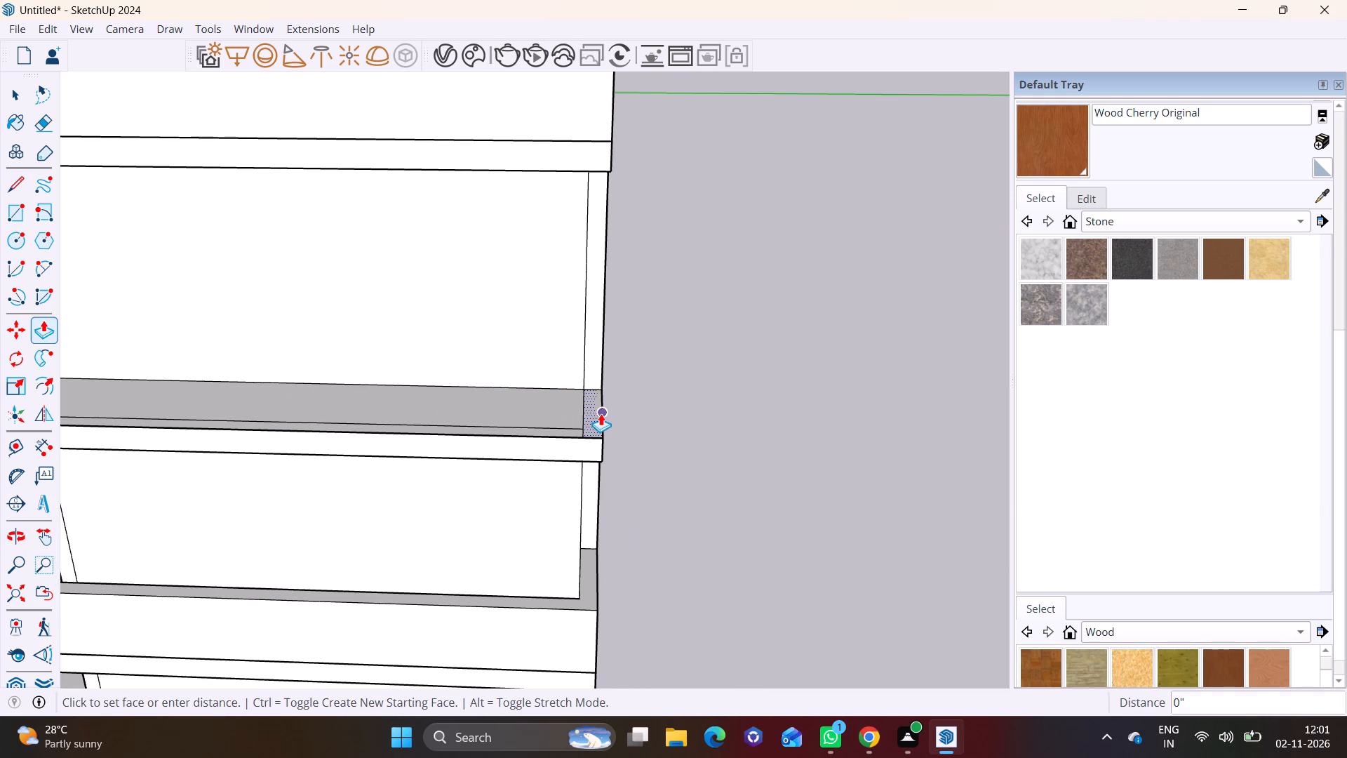
{"action": "left_click", "coordinate": [601, 413]}
{"action": "left_click", "coordinate": [599, 343]}
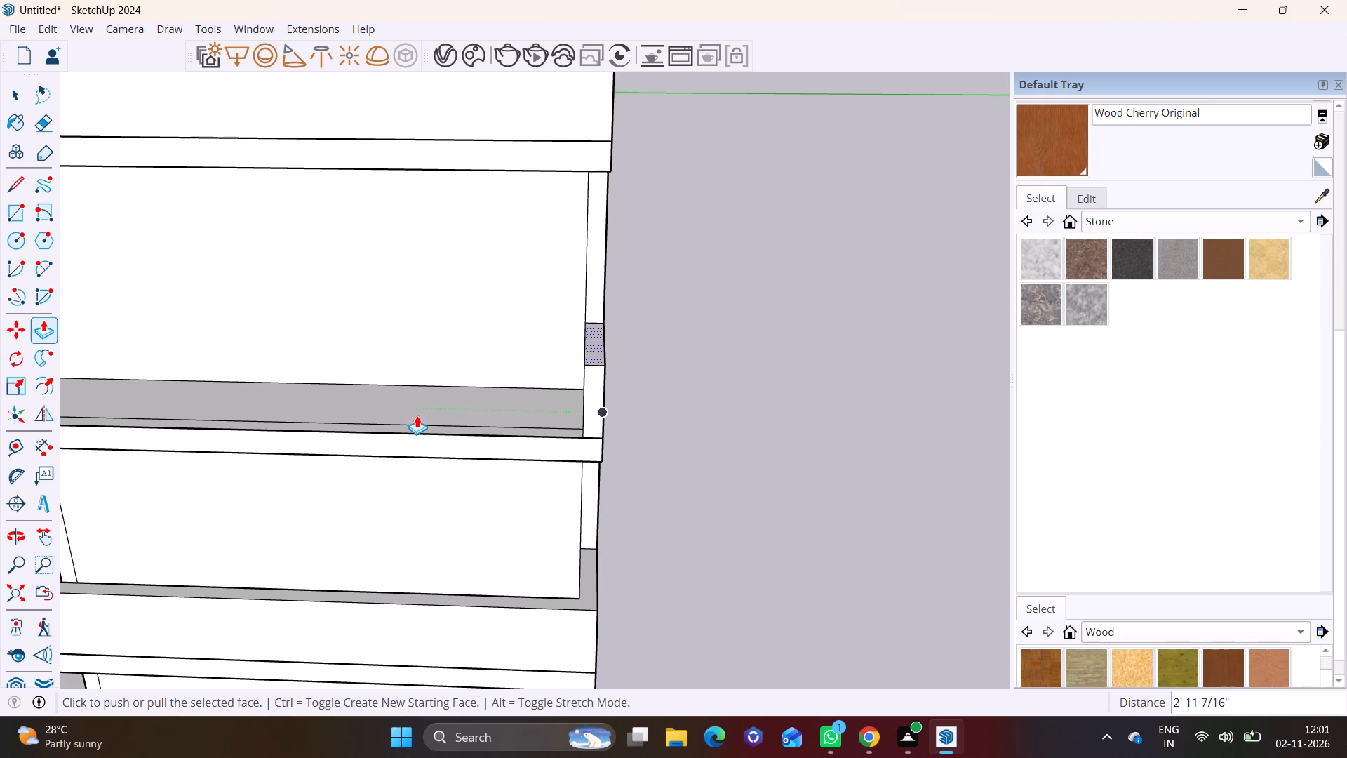
Extend the end face of the new parapet along the balcony slab's front edge to meet the end of the glass railing.
{"action": "middle_click_drag", "start_coordinate": [417, 415], "coordinate": [691, 379]}
{"action": "key", "text": "space"}
{"action": "left_click", "coordinate": [817, 314]}
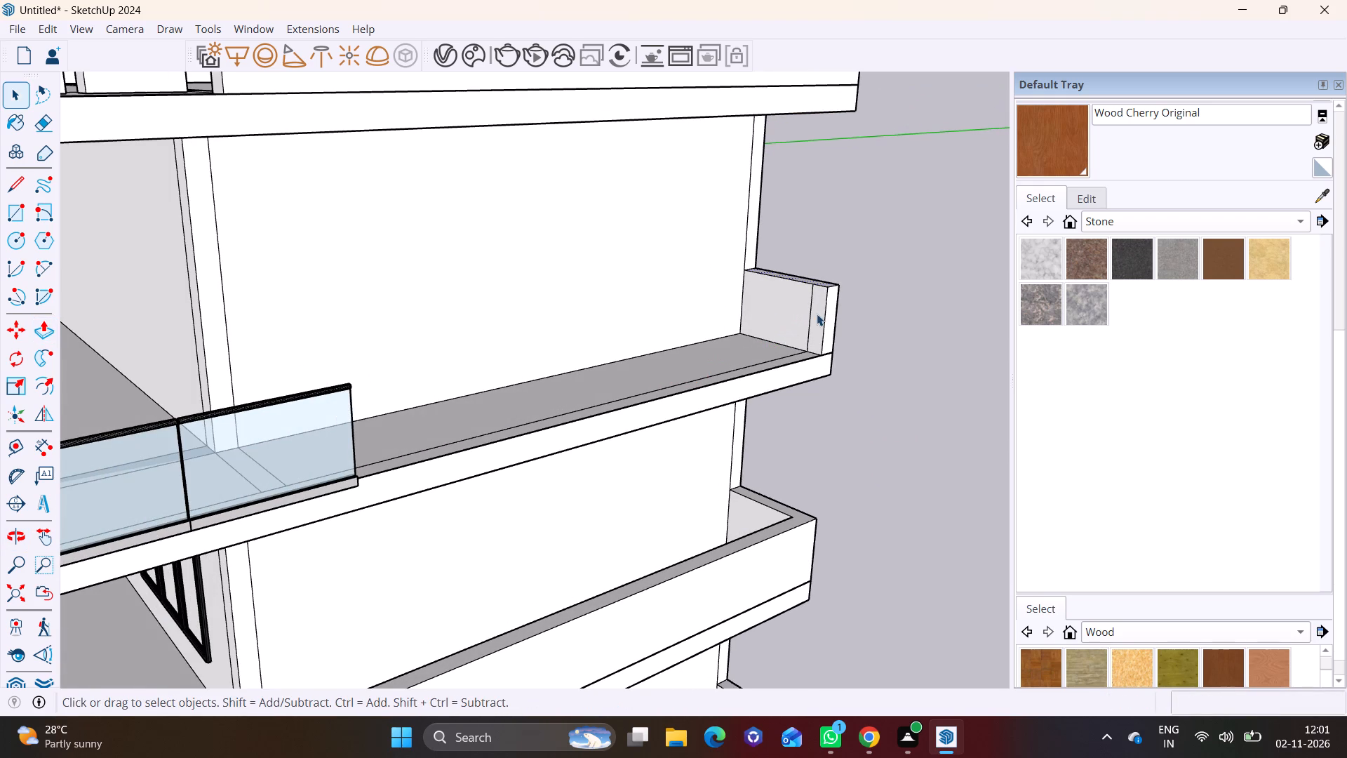
{"action": "left_click", "coordinate": [32, 331]}
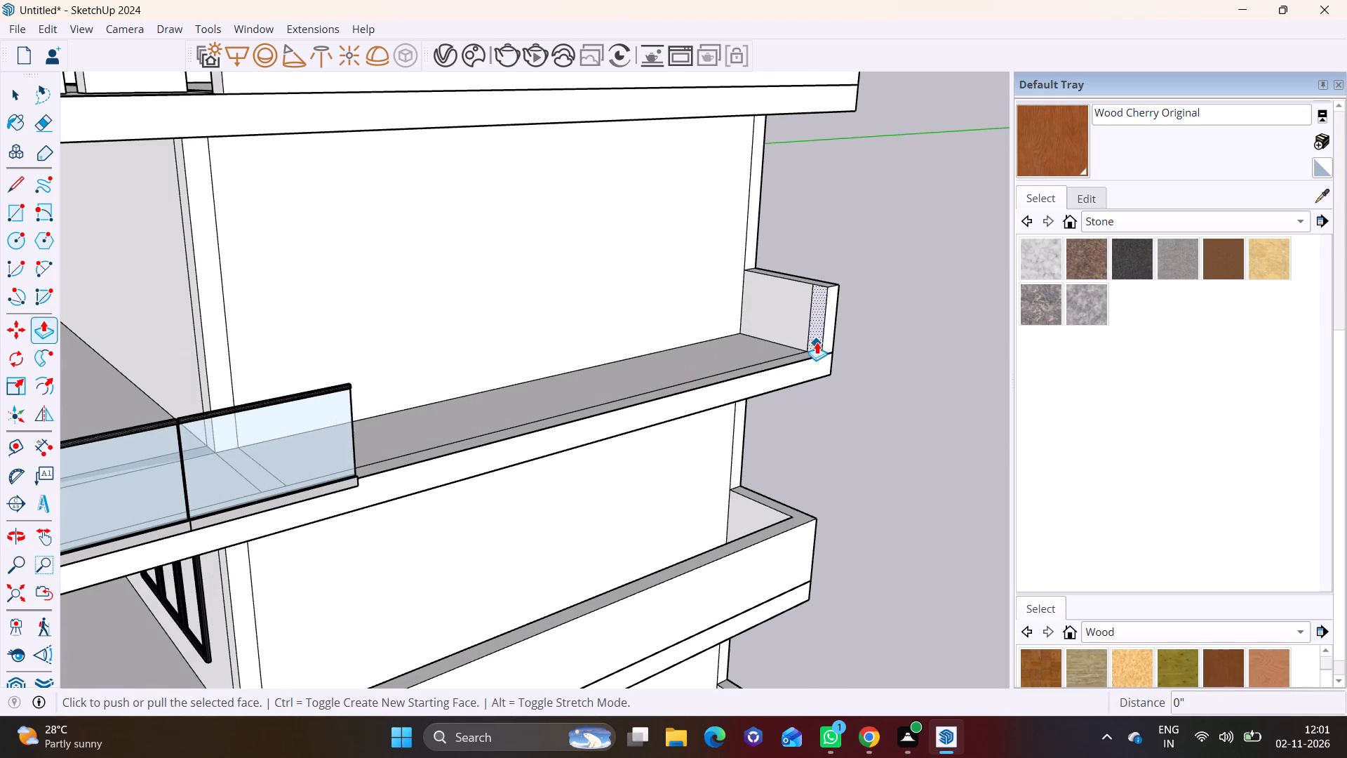
{"action": "left_click", "coordinate": [817, 340]}
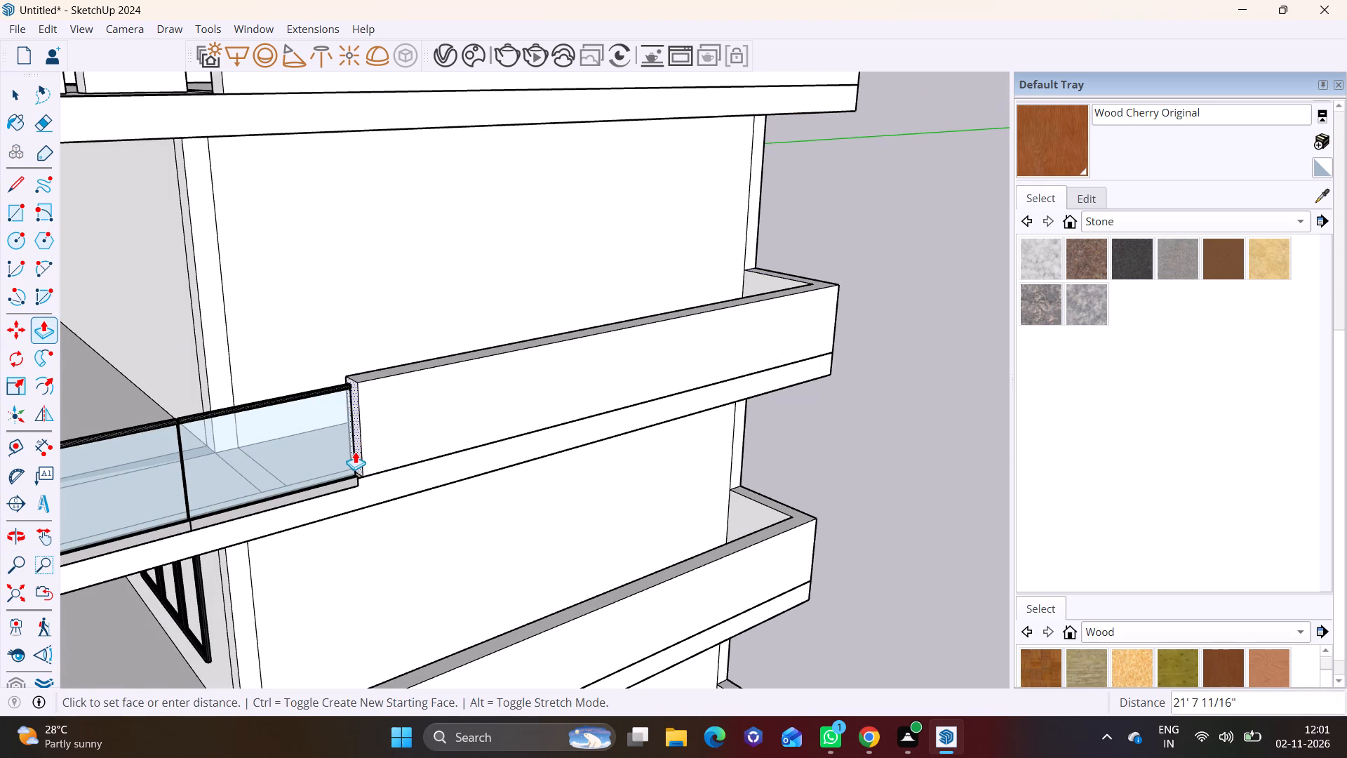
{"action": "left_click", "coordinate": [351, 450]}
{"action": "key", "text": "space"}
{"action": "left_click", "coordinate": [785, 438]}
{"action": "middle_click_drag", "start_coordinate": [810, 458], "coordinate": [793, 453]}
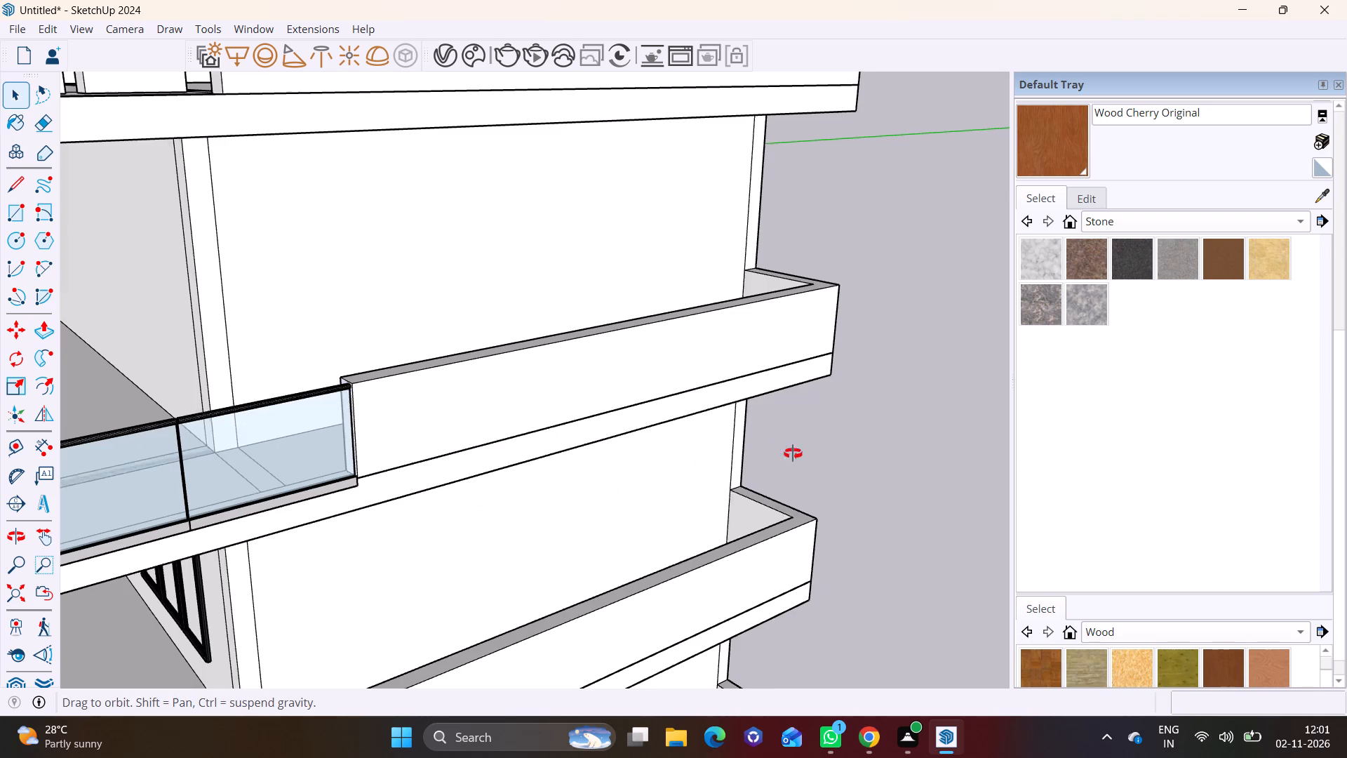
Move the side glass railing so its bottom end corner meets the base corner of the parapet on the balcony slab.
{"action": "middle_click_drag", "start_coordinate": [793, 453], "coordinate": [715, 423]}
{"action": "scroll", "coordinate": [487, 539], "scroll_direction": "up", "scroll_amount": 5}
{"action": "middle_click_drag", "start_coordinate": [399, 440], "coordinate": [590, 521], "text": "shift"}
{"action": "middle_click_drag", "start_coordinate": [435, 564], "coordinate": [380, 571]}
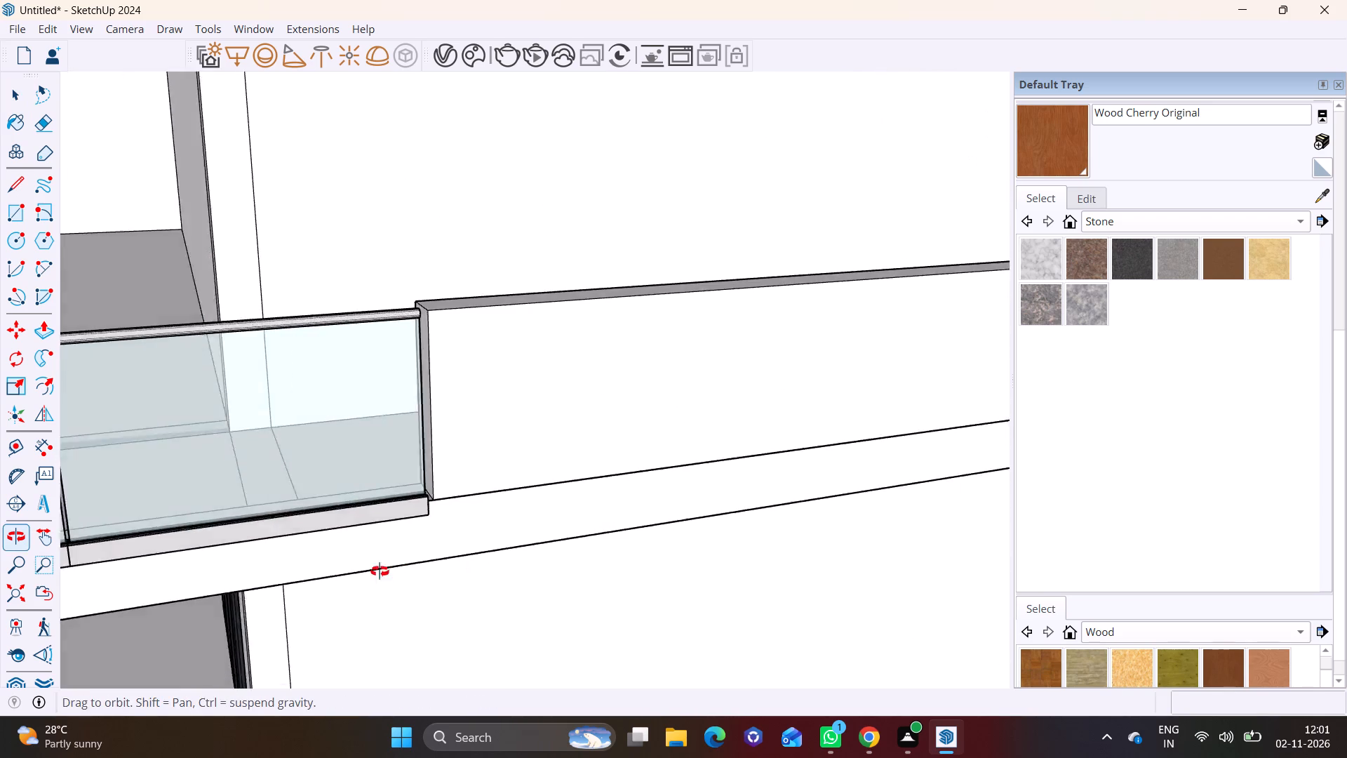
{"action": "middle_click_drag", "start_coordinate": [380, 571], "coordinate": [218, 489]}
{"action": "scroll", "coordinate": [342, 403], "scroll_direction": "up", "scroll_amount": 5}
{"action": "middle_click_drag", "start_coordinate": [343, 519], "coordinate": [210, 551]}
{"action": "scroll", "coordinate": [297, 465], "scroll_direction": "up", "scroll_amount": 3}
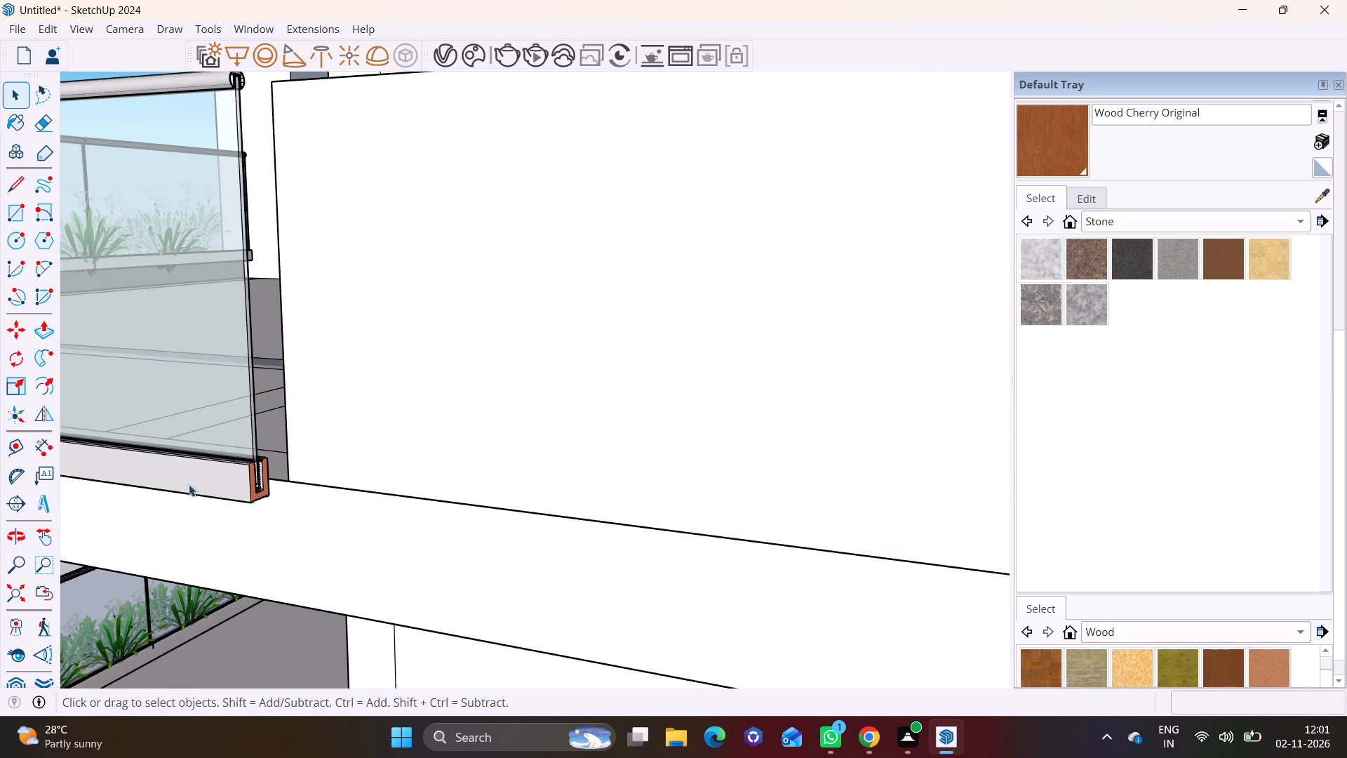
{"action": "left_click", "coordinate": [196, 474]}
{"action": "key", "text": "m"}
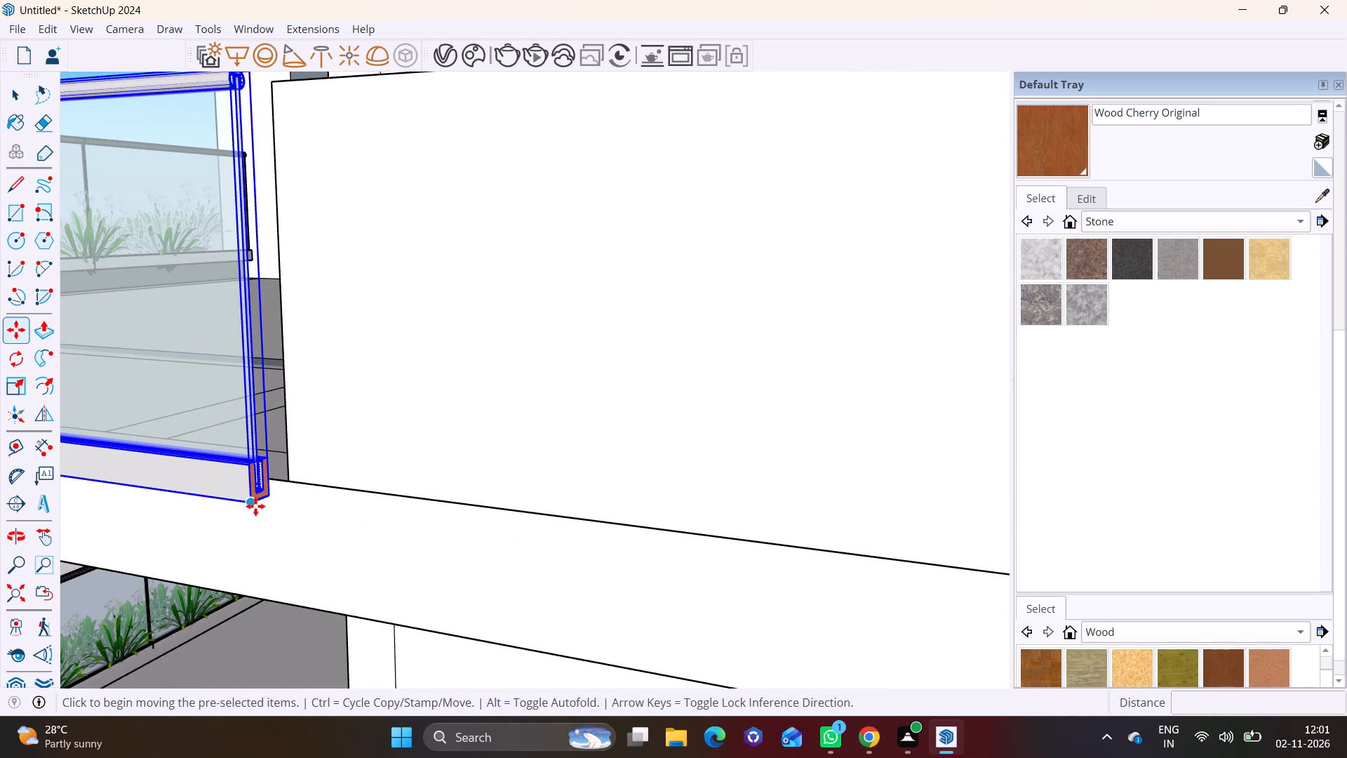
{"action": "left_click", "coordinate": [255, 506]}
{"action": "left_click", "coordinate": [283, 483]}
{"action": "key", "text": "space"}
{"action": "left_click", "coordinate": [230, 526]}
{"action": "scroll", "coordinate": [231, 540], "scroll_direction": "down", "scroll_amount": 7}
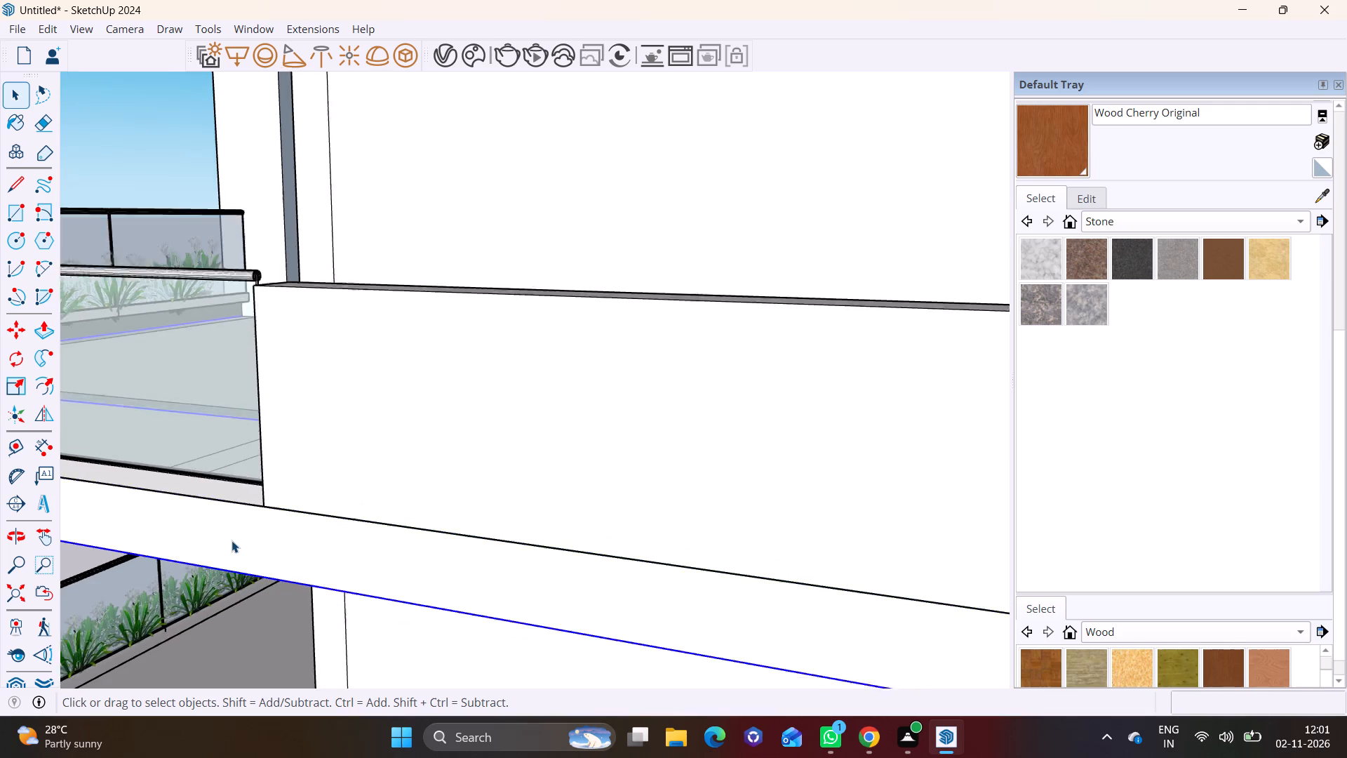
{"action": "scroll", "coordinate": [232, 540], "scroll_direction": "down", "scroll_amount": 8}
Scale the side glass railing lengthwise so its free end reaches the column inside the framed opening.
{"action": "middle_click_drag", "start_coordinate": [258, 510], "coordinate": [560, 407], "text": "shift"}
{"action": "middle_click_drag", "start_coordinate": [453, 402], "coordinate": [606, 400]}
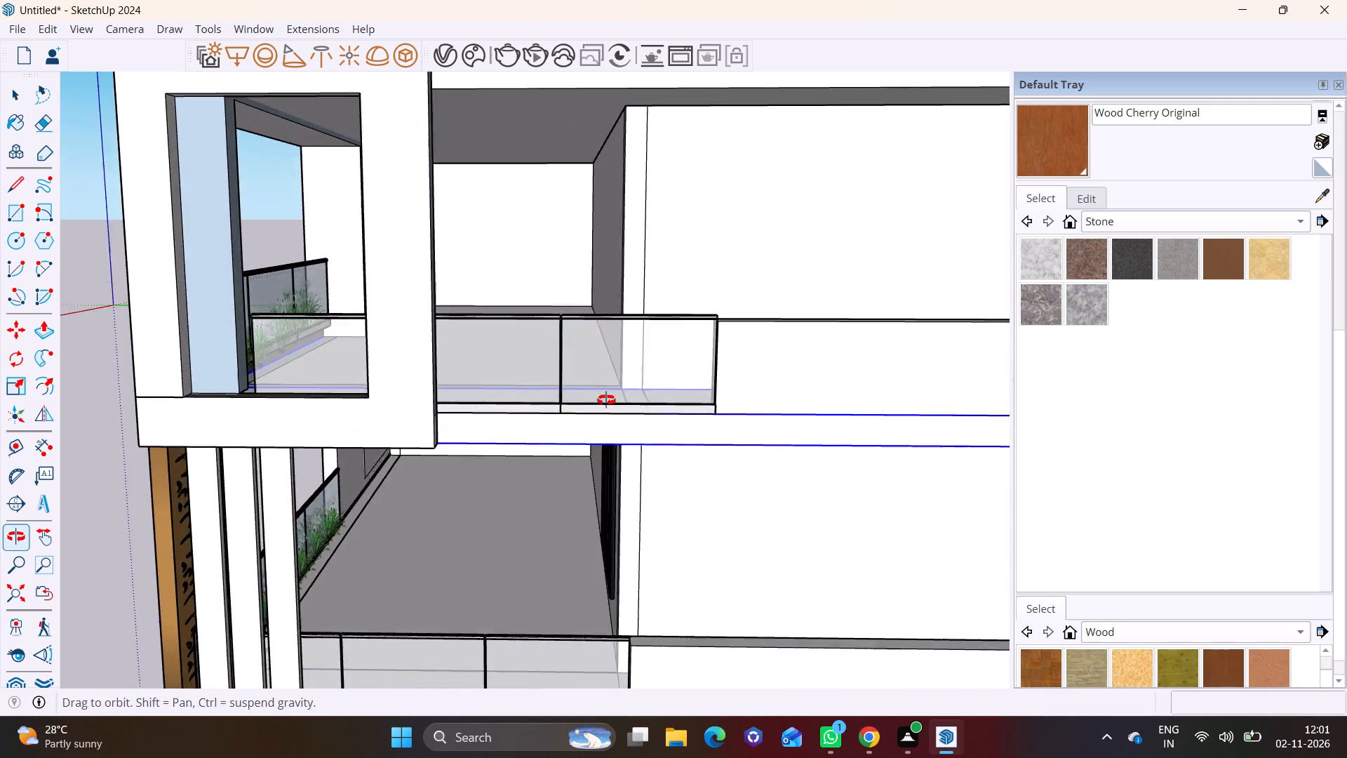
{"action": "middle_click_drag", "start_coordinate": [606, 400], "coordinate": [621, 394]}
{"action": "scroll", "coordinate": [316, 272], "scroll_direction": "up", "scroll_amount": 4}
{"action": "left_click", "coordinate": [247, 390]}
{"action": "middle_click_drag", "start_coordinate": [264, 398], "coordinate": [401, 368]}
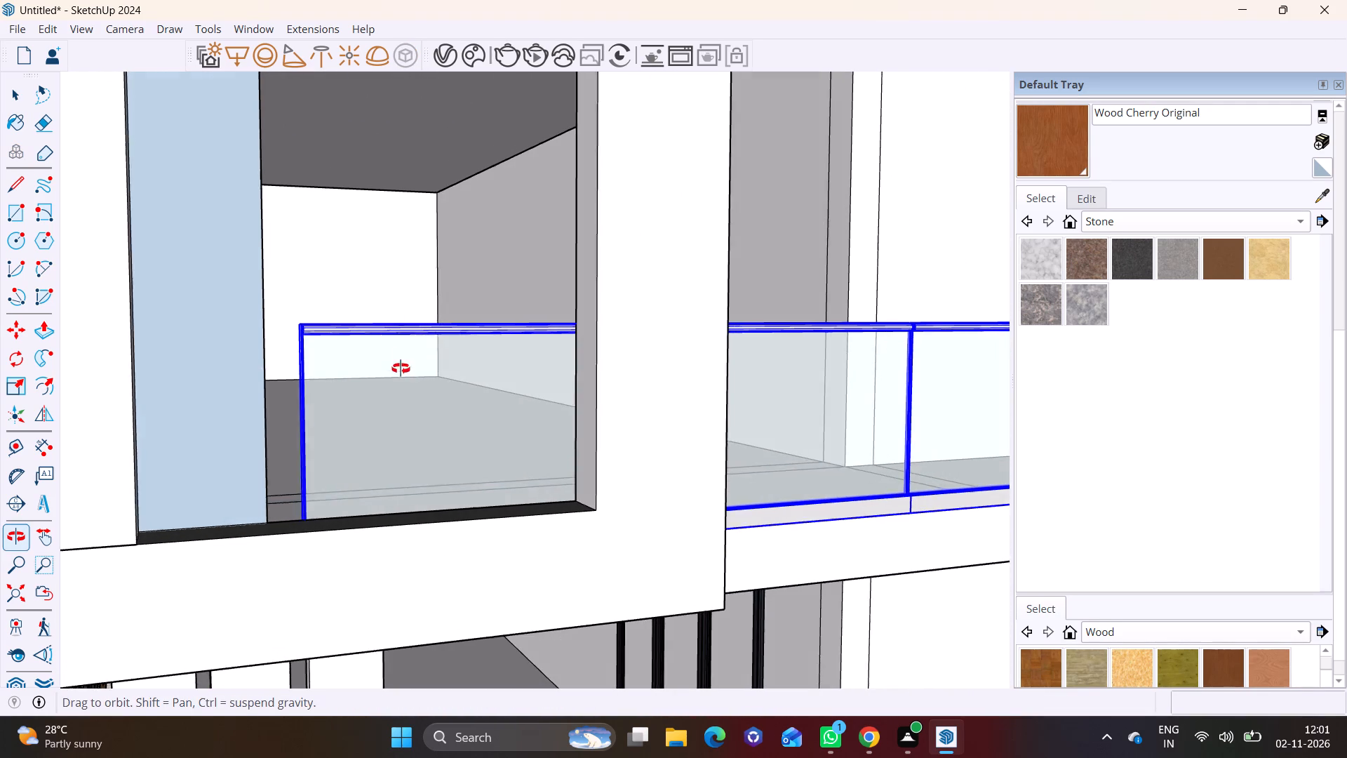
{"action": "middle_click_drag", "start_coordinate": [401, 368], "coordinate": [401, 368]}
{"action": "left_click", "coordinate": [25, 382]}
{"action": "scroll", "coordinate": [314, 442], "scroll_direction": "up", "scroll_amount": 2}
{"action": "middle_click_drag", "start_coordinate": [314, 446], "coordinate": [401, 389]}
{"action": "middle_click_drag", "start_coordinate": [391, 395], "coordinate": [466, 413]}
{"action": "scroll", "coordinate": [443, 417], "scroll_direction": "up", "scroll_amount": 3}
{"action": "left_click", "coordinate": [442, 399]}
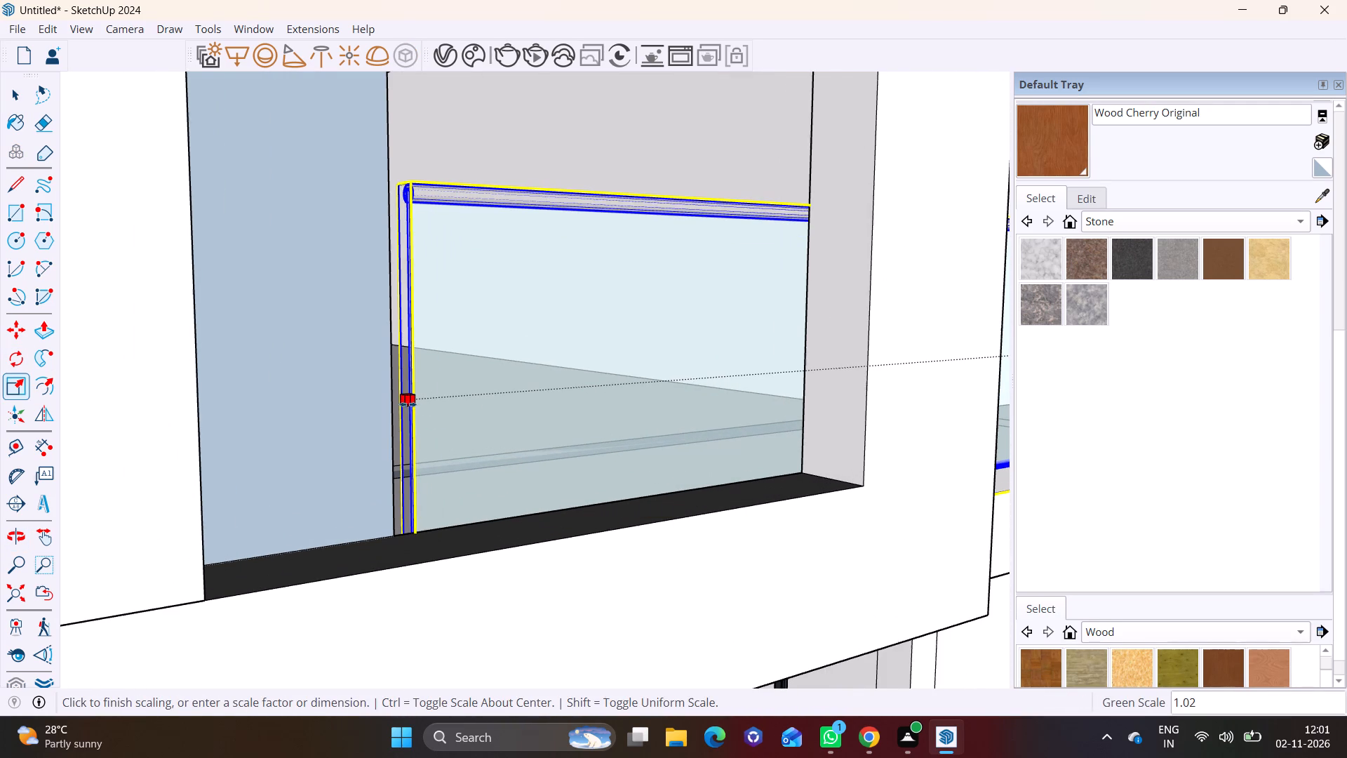
{"action": "left_click", "coordinate": [392, 407]}
{"action": "key", "text": "space"}
Paint the blue column face inside the side framed opening with the white Color M00.
{"action": "left_click", "coordinate": [316, 415]}
{"action": "scroll", "coordinate": [297, 422], "scroll_direction": "down", "scroll_amount": 7}
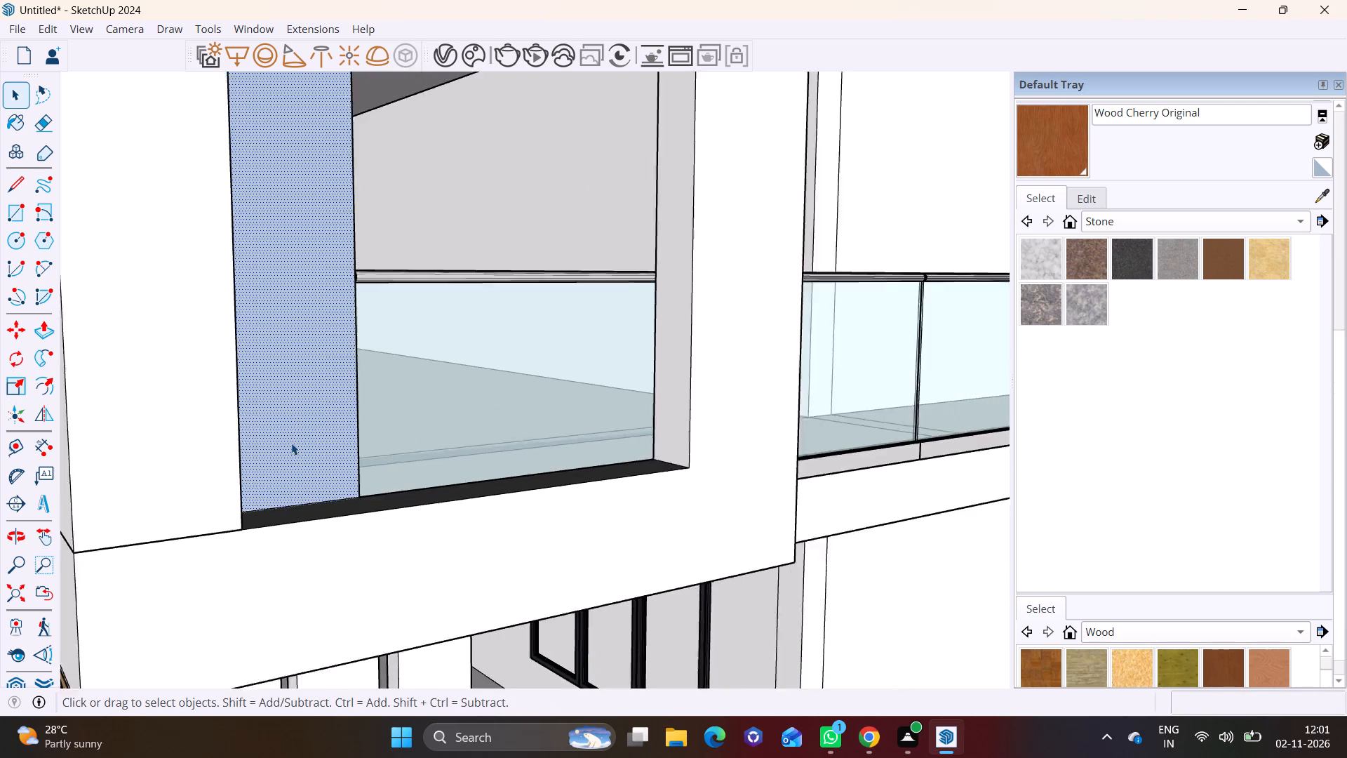
{"action": "scroll", "coordinate": [291, 443], "scroll_direction": "down", "scroll_amount": 12}
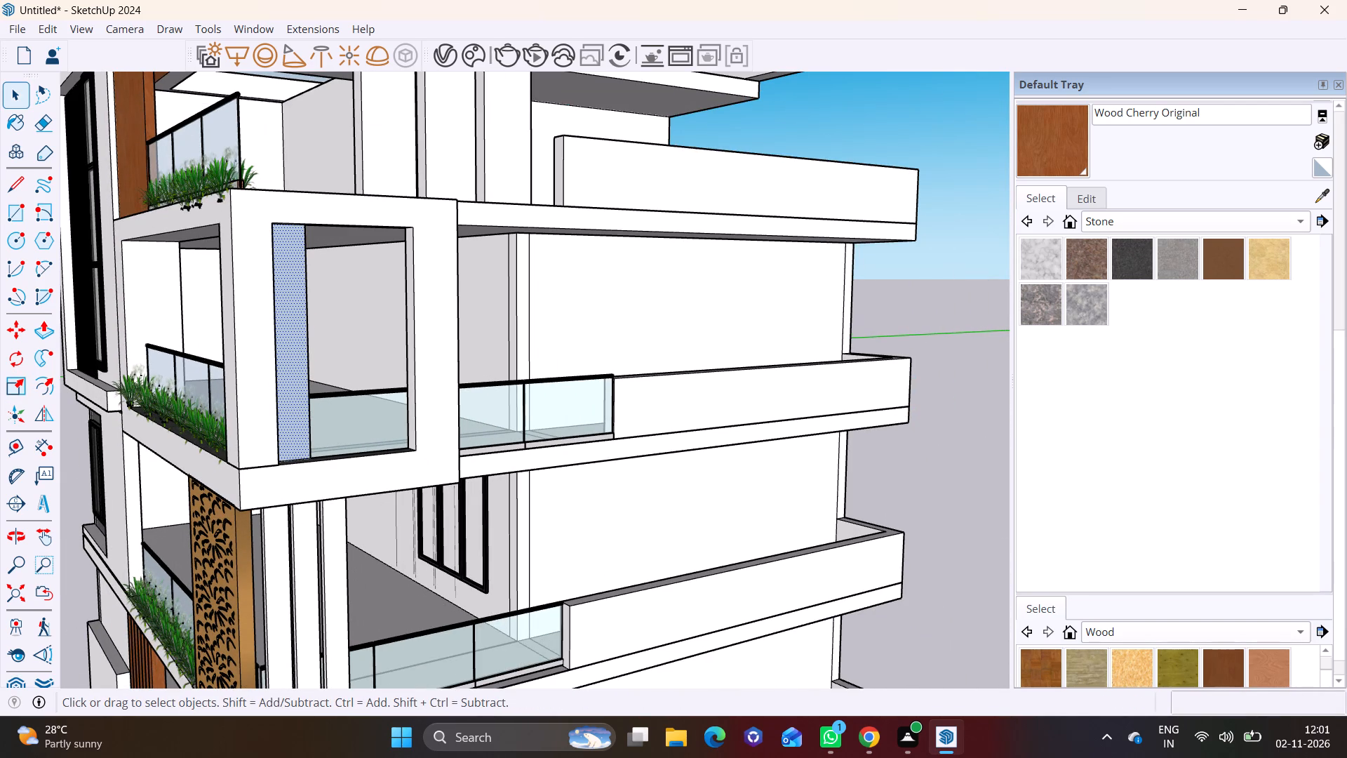
{"action": "left_click", "coordinate": [1125, 221]}
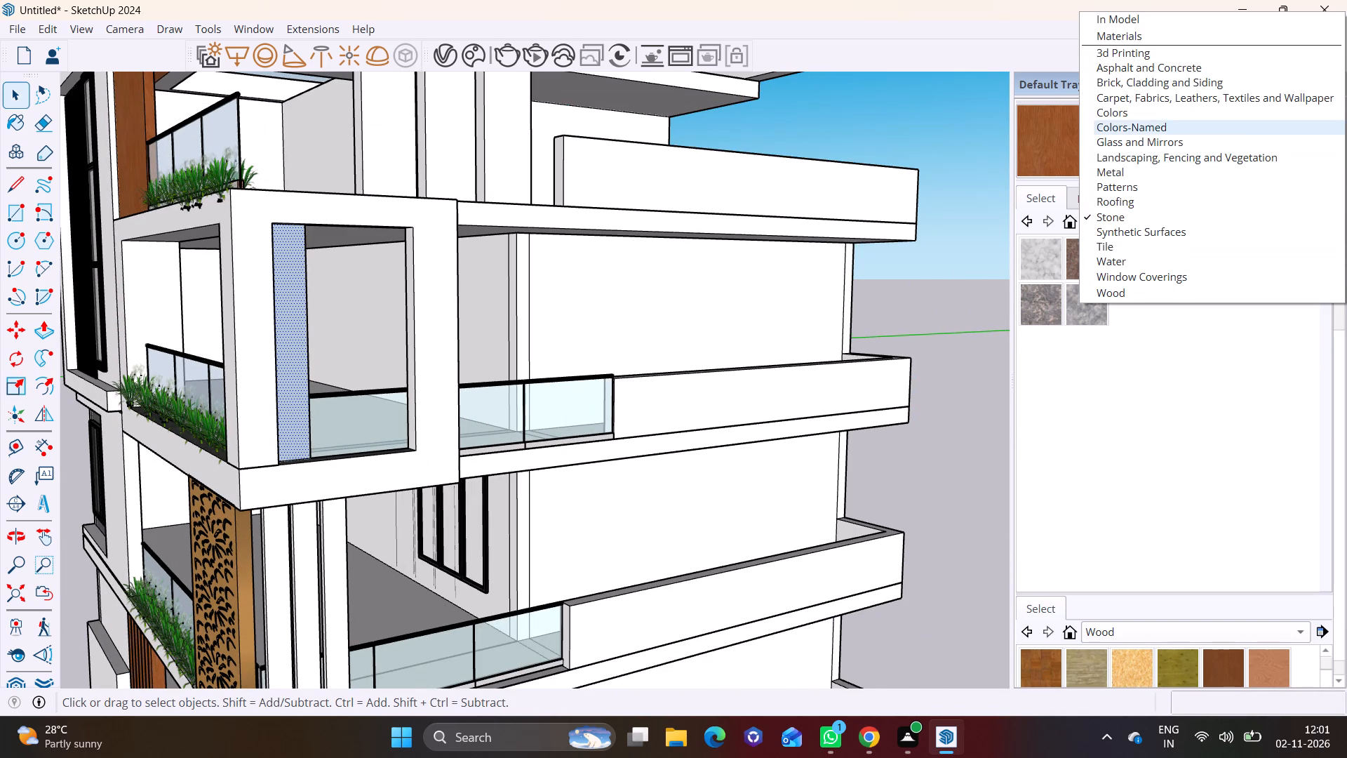
{"action": "left_click", "coordinate": [1116, 114]}
{"action": "scroll", "coordinate": [1090, 350], "scroll_direction": "down", "scroll_amount": 11}
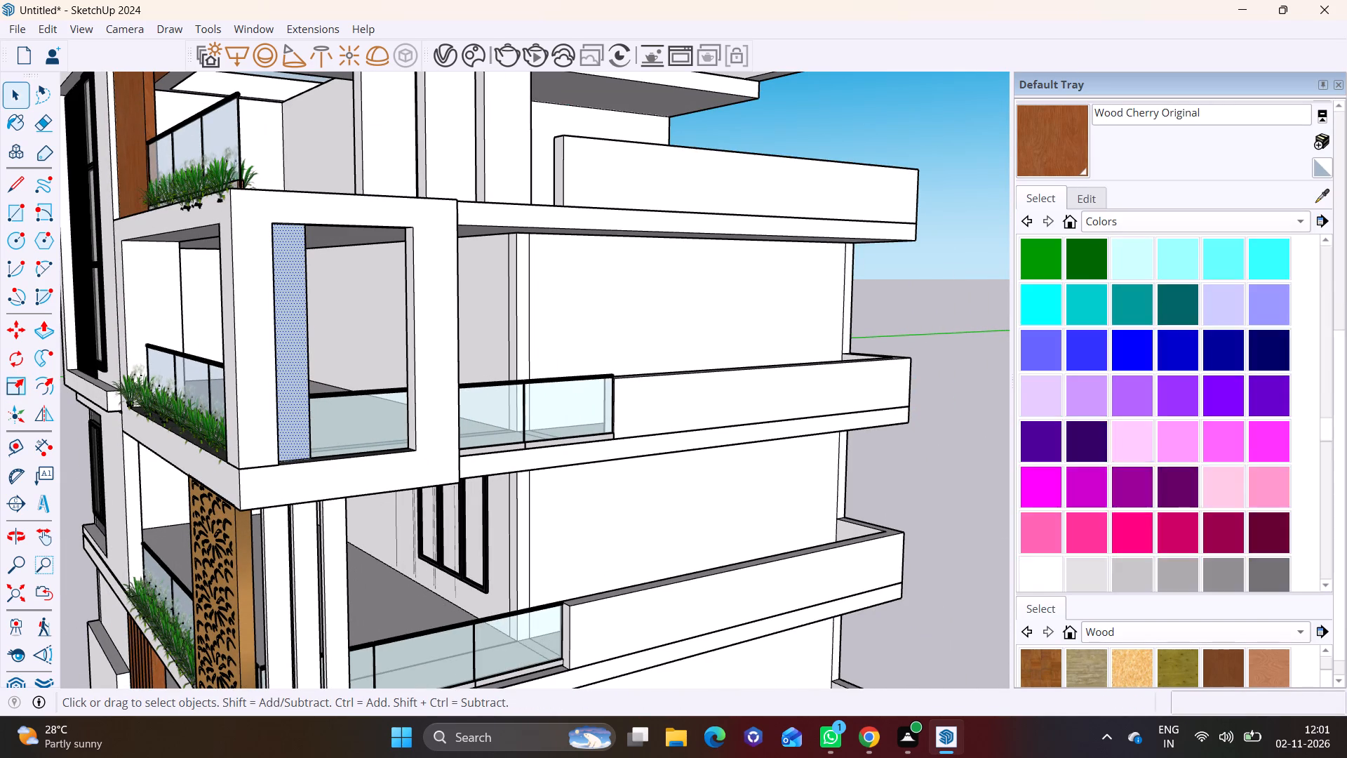
{"action": "scroll", "coordinate": [1130, 422], "scroll_direction": "down", "scroll_amount": 4}
{"action": "left_click", "coordinate": [1051, 364]}
{"action": "left_click", "coordinate": [290, 287]}
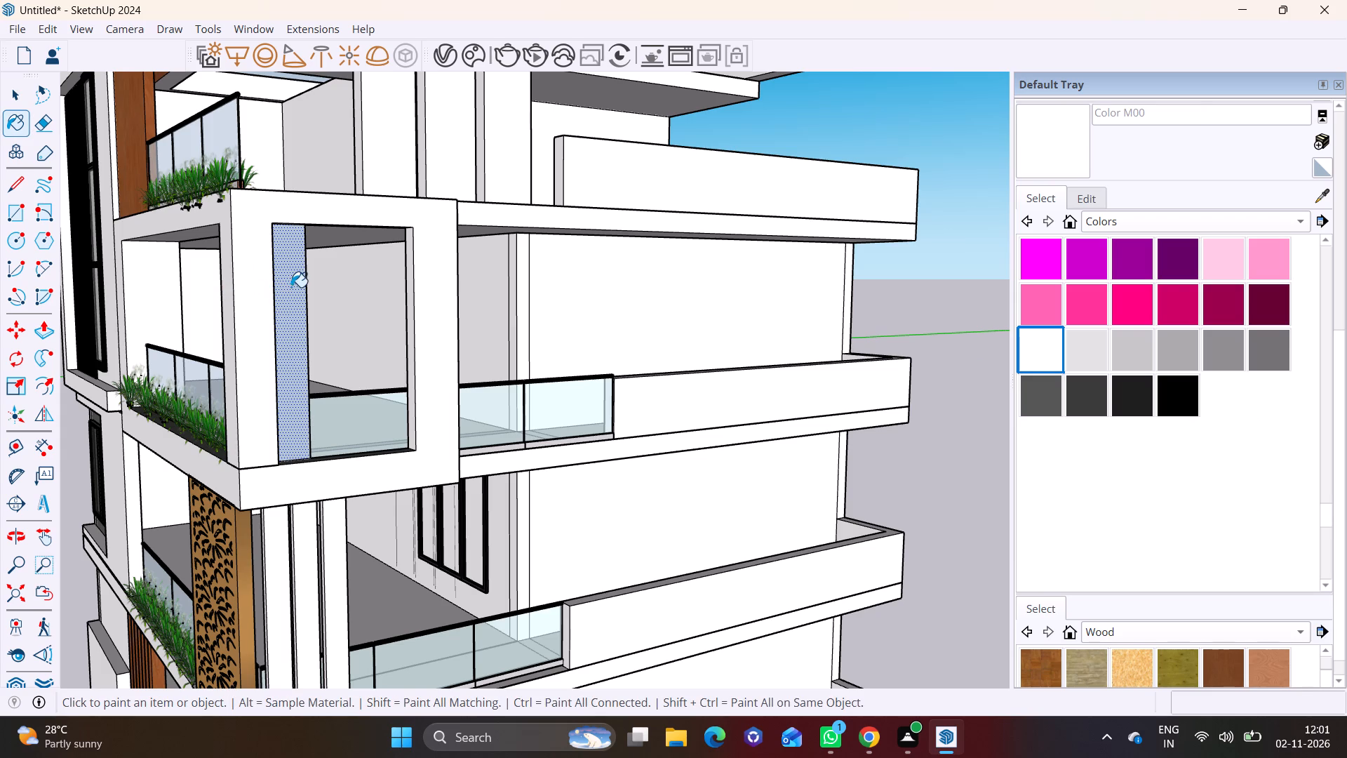
{"action": "key", "text": "space"}
{"action": "left_click", "coordinate": [800, 110]}
Examine the whole building from the front and corner to check the facade.
{"action": "scroll", "coordinate": [324, 274], "scroll_direction": "down", "scroll_amount": 6}
{"action": "middle_click_drag", "start_coordinate": [383, 373], "coordinate": [642, 364]}
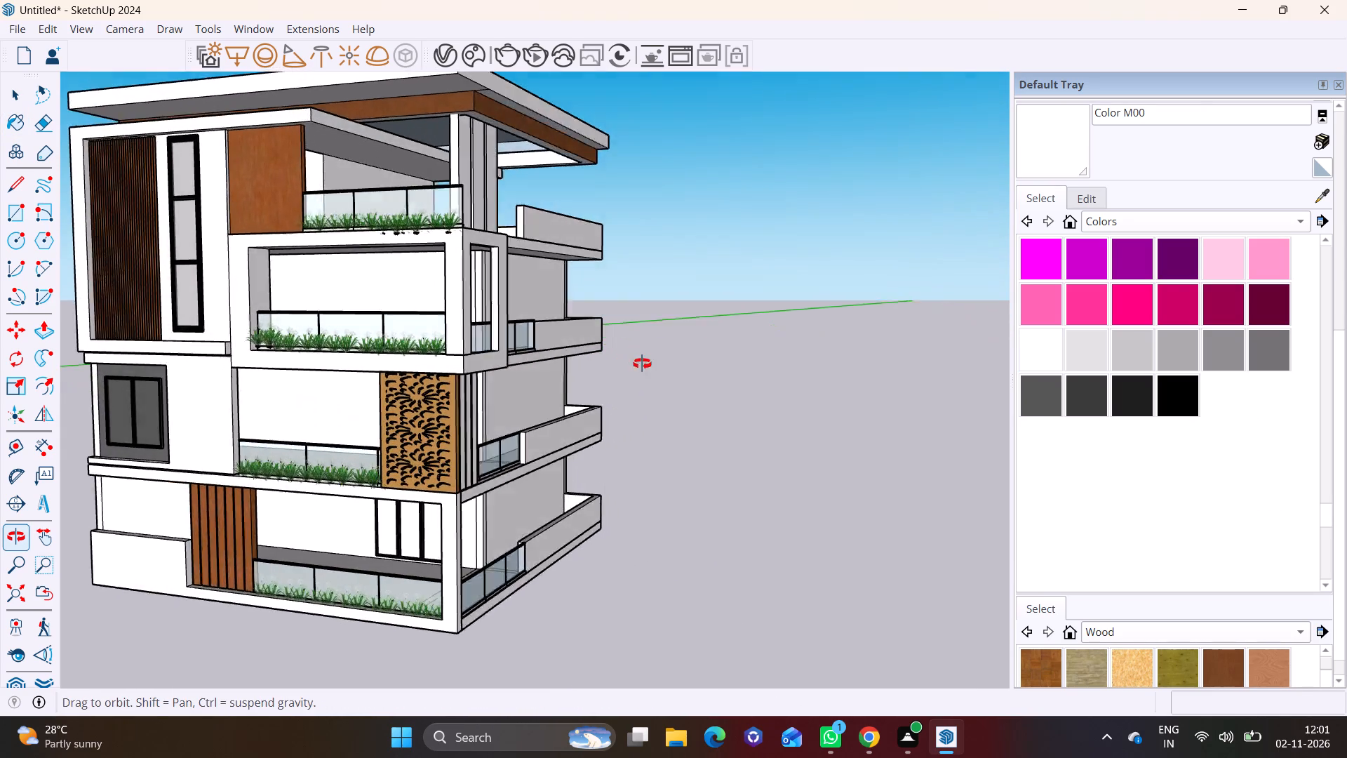
{"action": "middle_click_drag", "start_coordinate": [642, 364], "coordinate": [725, 364]}
{"action": "scroll", "coordinate": [615, 370], "scroll_direction": "up", "scroll_amount": 3}
{"action": "scroll", "coordinate": [517, 434], "scroll_direction": "up", "scroll_amount": 2}
{"action": "scroll", "coordinate": [517, 434], "scroll_direction": "down", "scroll_amount": 6}
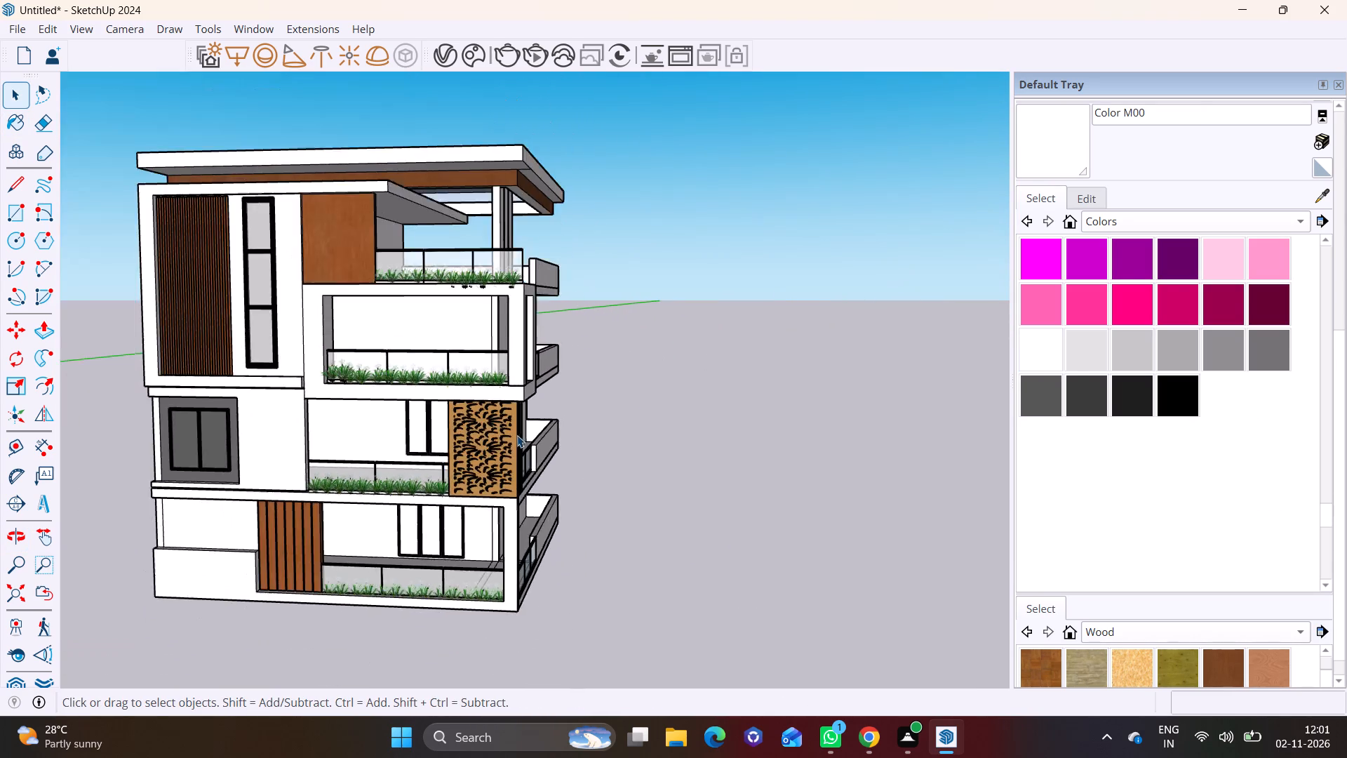
{"action": "scroll", "coordinate": [517, 435], "scroll_direction": "down", "scroll_amount": 4}
{"action": "middle_click_drag", "start_coordinate": [516, 438], "coordinate": [549, 375]}
{"action": "scroll", "coordinate": [388, 400], "scroll_direction": "up", "scroll_amount": 2}
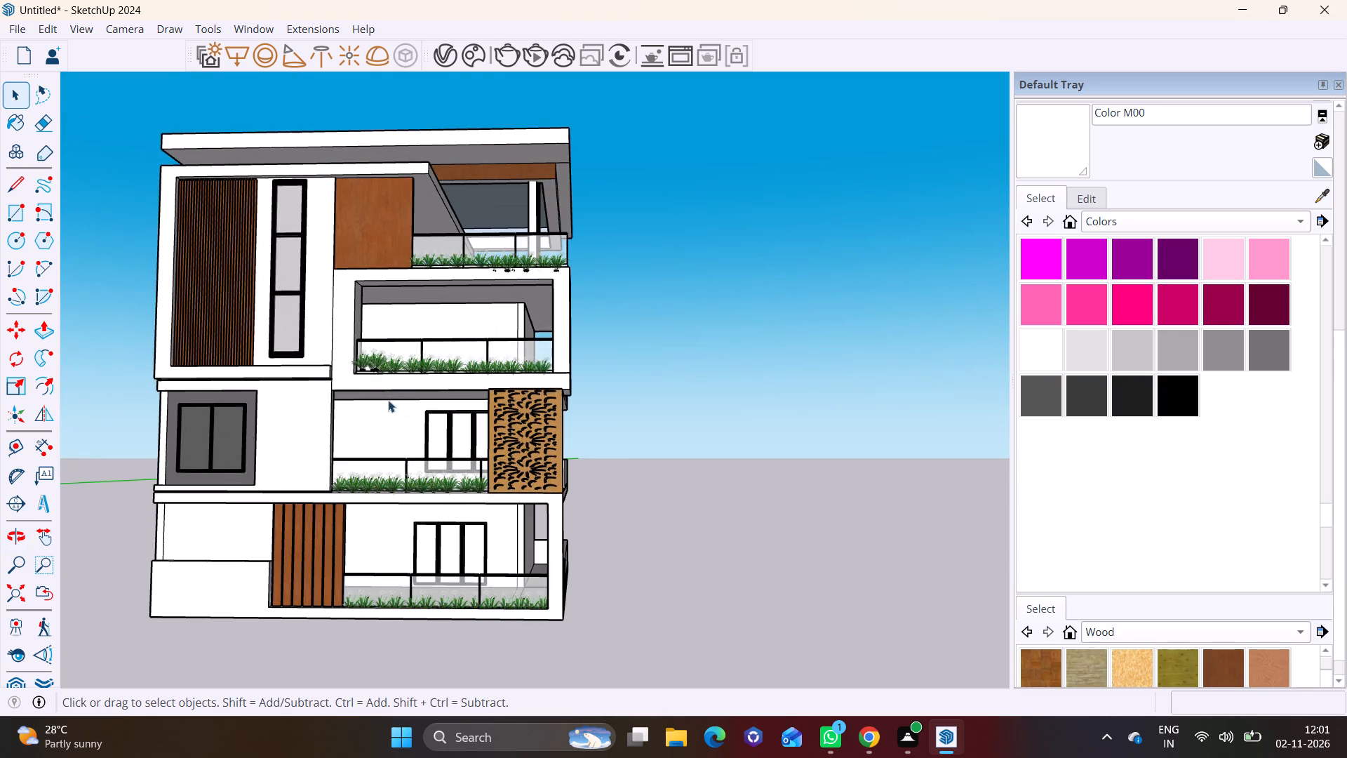
{"action": "middle_click_drag", "start_coordinate": [407, 388], "coordinate": [540, 425], "text": "shift"}
{"action": "middle_click_drag", "start_coordinate": [529, 450], "coordinate": [390, 526]}
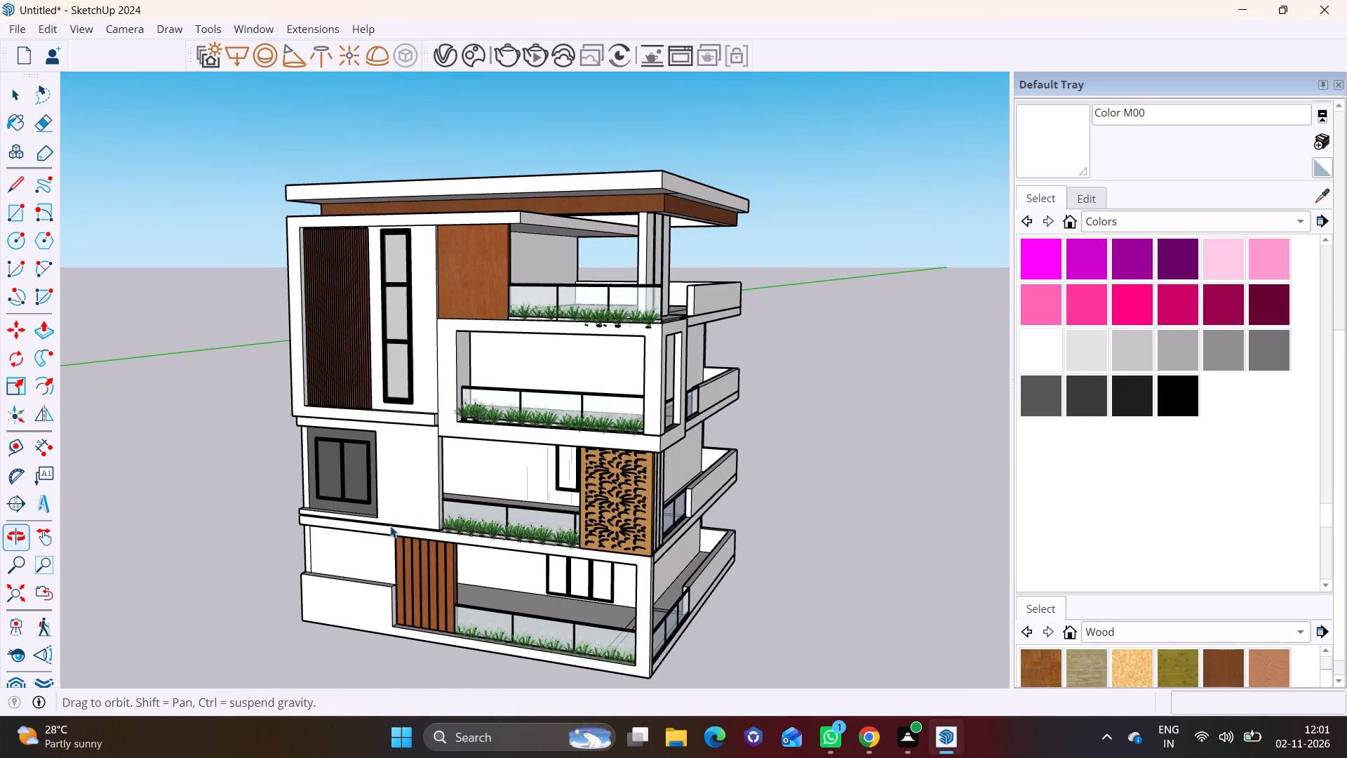
Copy the side glass railing up to the terrace above, with its end meeting the base of that terrace's parapet.
{"action": "scroll", "coordinate": [623, 474], "scroll_direction": "up", "scroll_amount": 3}
{"action": "middle_click_drag", "start_coordinate": [641, 435], "coordinate": [283, 507]}
{"action": "scroll", "coordinate": [373, 399], "scroll_direction": "up", "scroll_amount": 3}
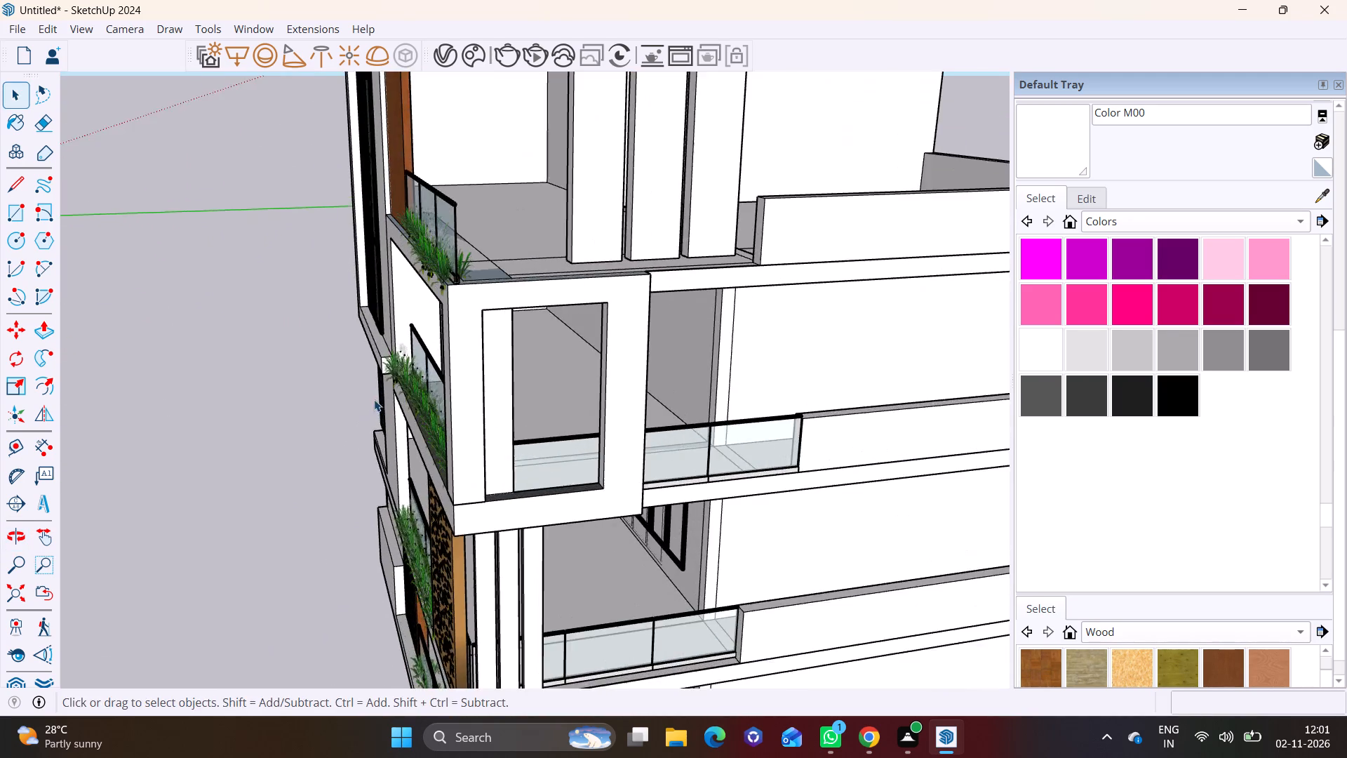
{"action": "middle_click_drag", "start_coordinate": [570, 417], "coordinate": [296, 465]}
{"action": "middle_click_drag", "start_coordinate": [369, 408], "coordinate": [350, 373]}
{"action": "left_click", "coordinate": [380, 466]}
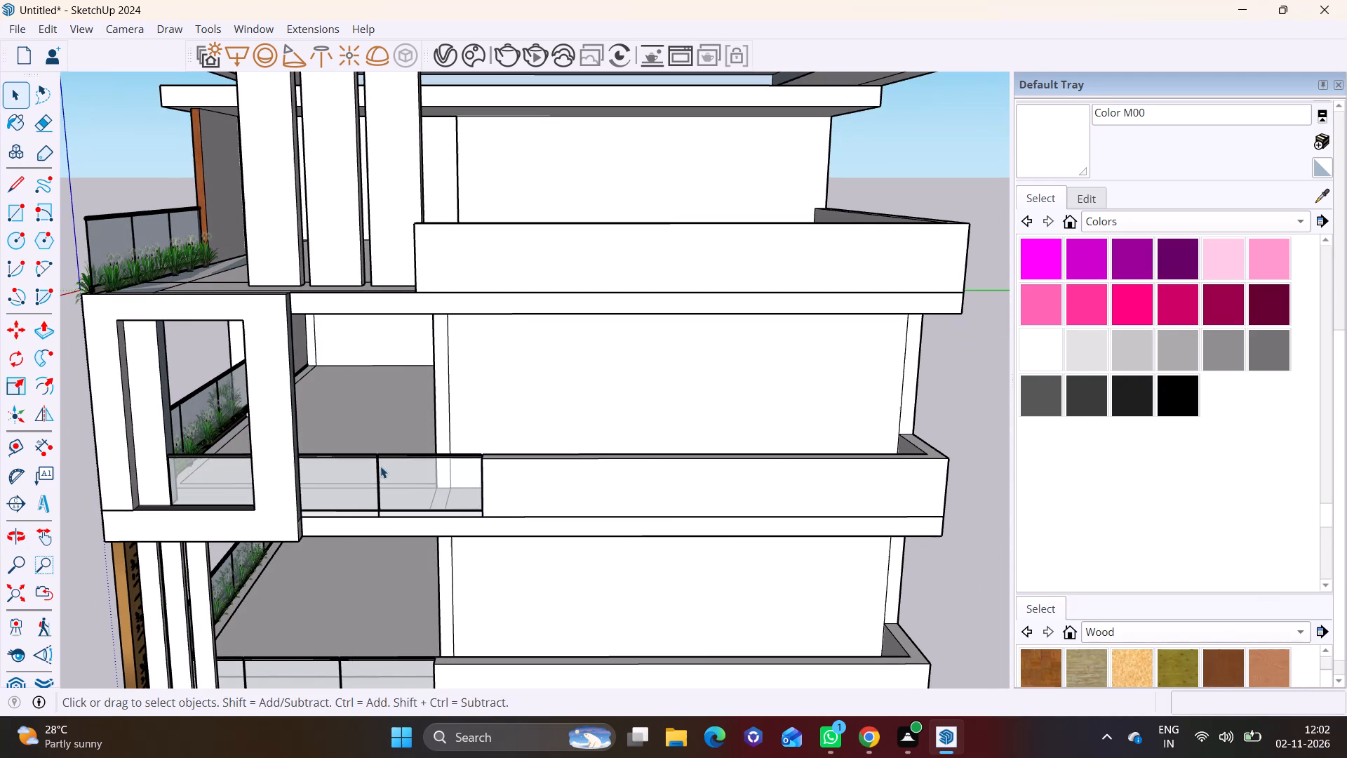
{"action": "key", "text": "m"}
{"action": "left_click", "coordinate": [483, 518]}
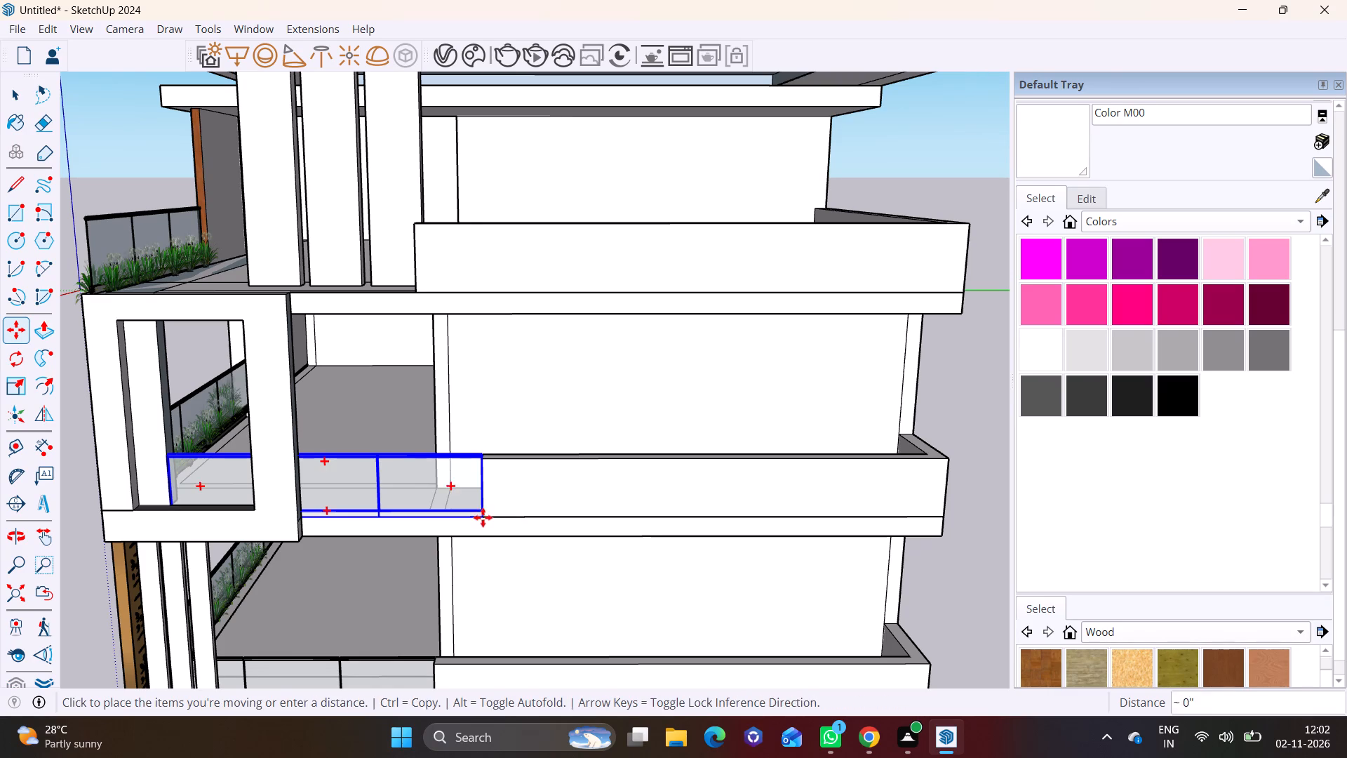
{"action": "left_click", "coordinate": [419, 284]}
{"action": "key", "text": "space"}
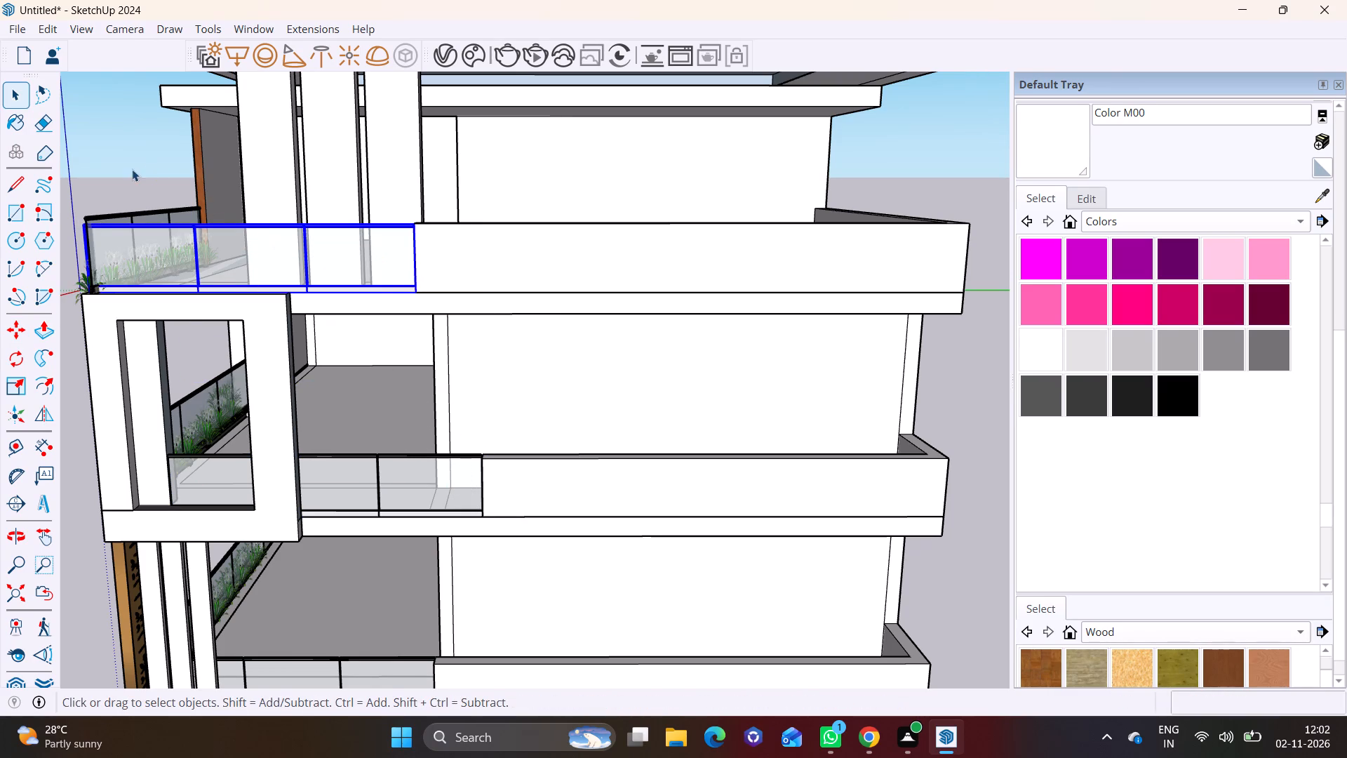
{"action": "left_click", "coordinate": [132, 169]}
Scale the copied terrace railing lengthwise to 0.95 so its end meets the front railing at the corner.
{"action": "middle_click_drag", "start_coordinate": [208, 169], "coordinate": [624, 204]}
{"action": "scroll", "coordinate": [691, 324], "scroll_direction": "up", "scroll_amount": 5}
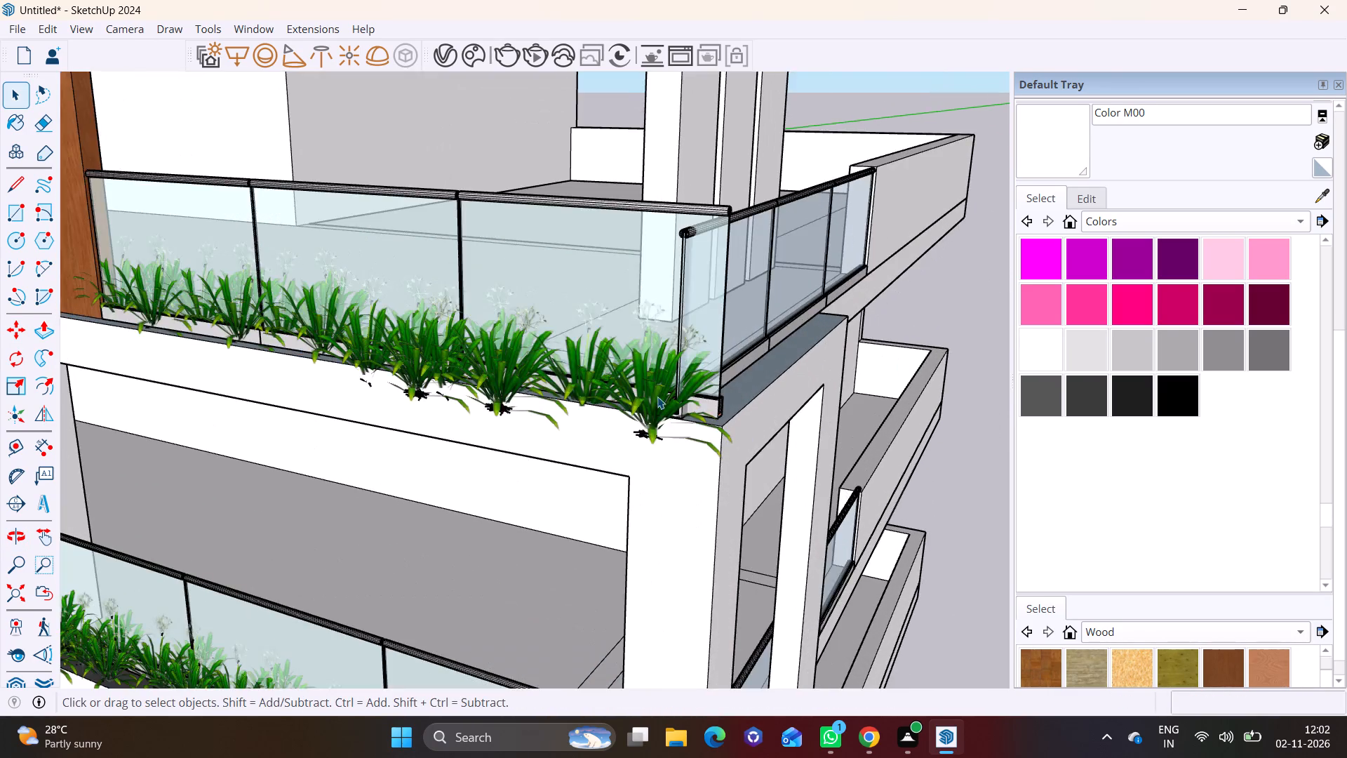
{"action": "middle_click_drag", "start_coordinate": [605, 419], "coordinate": [378, 444]}
{"action": "left_click", "coordinate": [549, 337]}
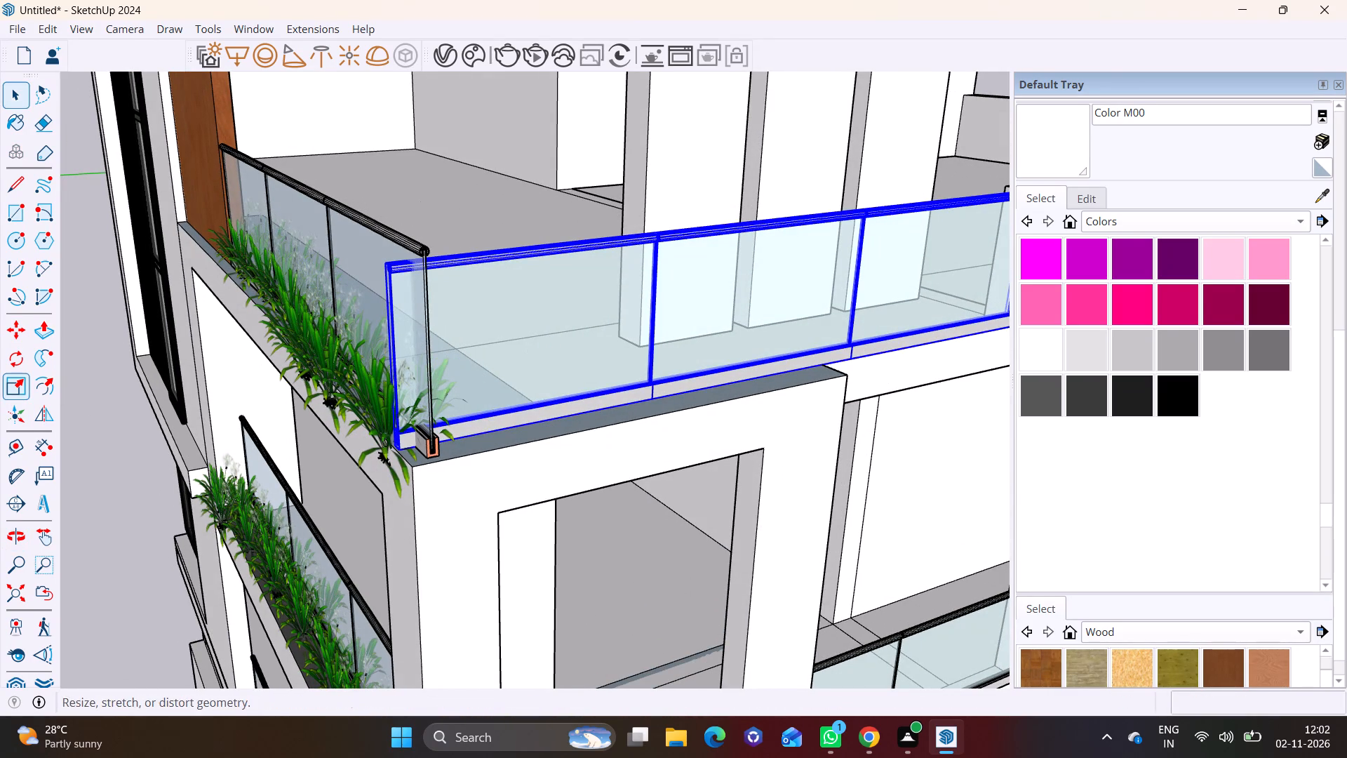
{"action": "left_click", "coordinate": [15, 378]}
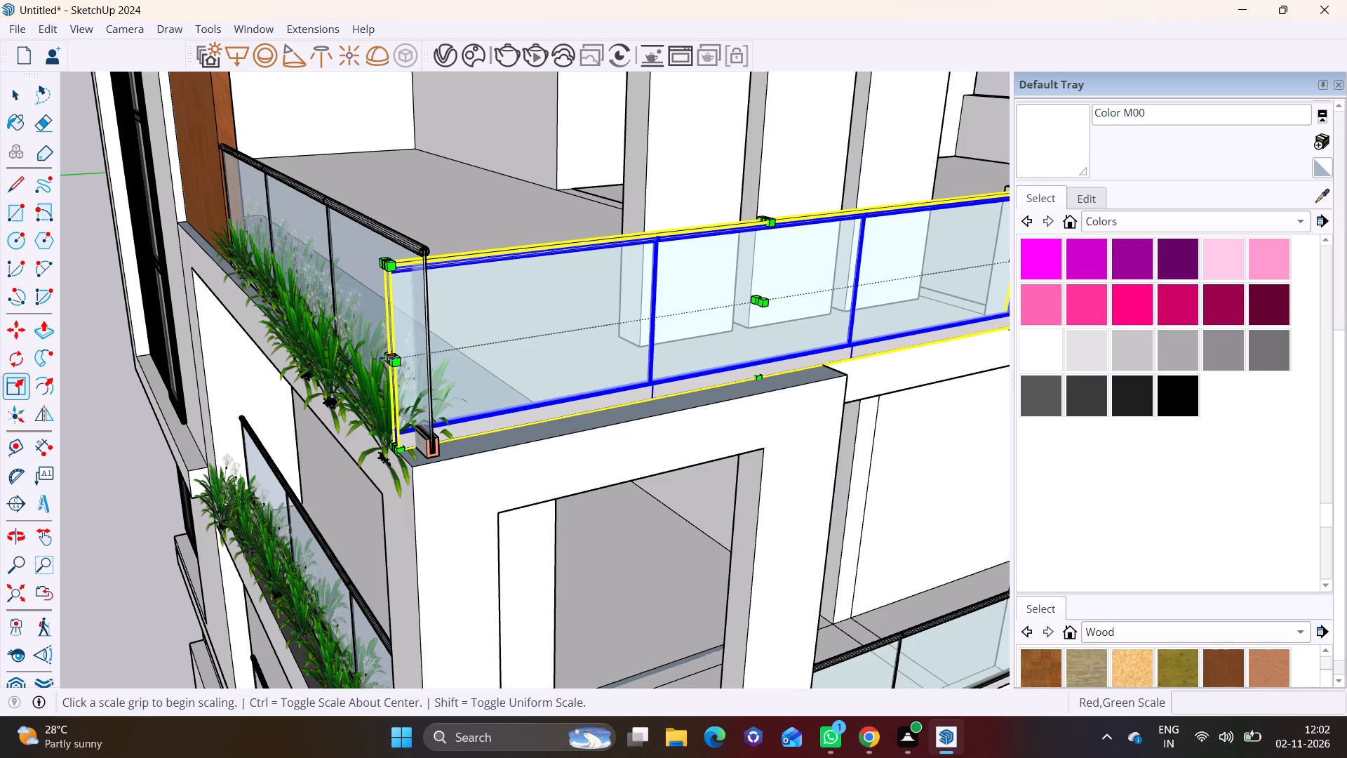
{"action": "left_click", "coordinate": [387, 358]}
{"action": "left_click", "coordinate": [438, 355]}
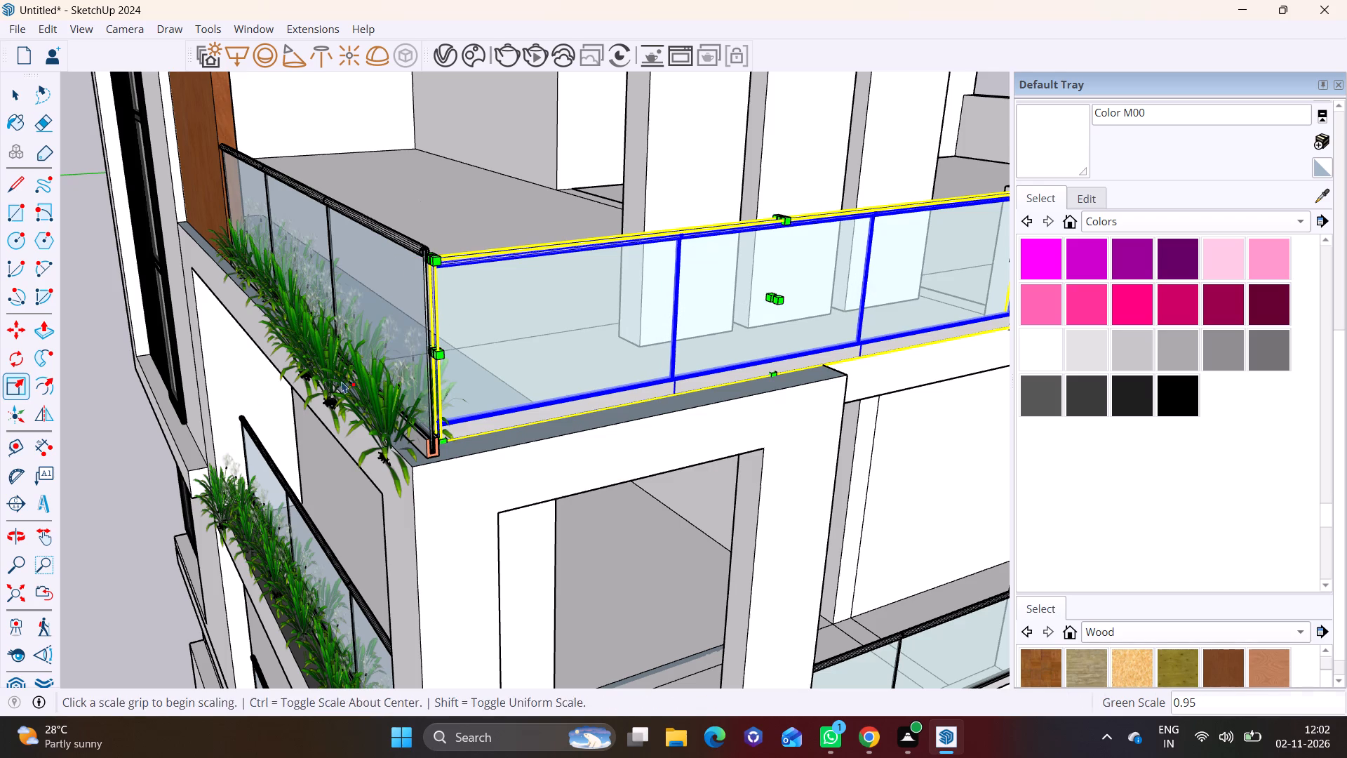
{"action": "key", "text": "space"}
{"action": "left_click", "coordinate": [130, 423]}
Examine the finished railings and the whole building from the front, the side corner and underneath the base.
{"action": "scroll", "coordinate": [130, 424], "scroll_direction": "down", "scroll_amount": 7}
{"action": "middle_click_drag", "start_coordinate": [339, 455], "coordinate": [644, 340]}
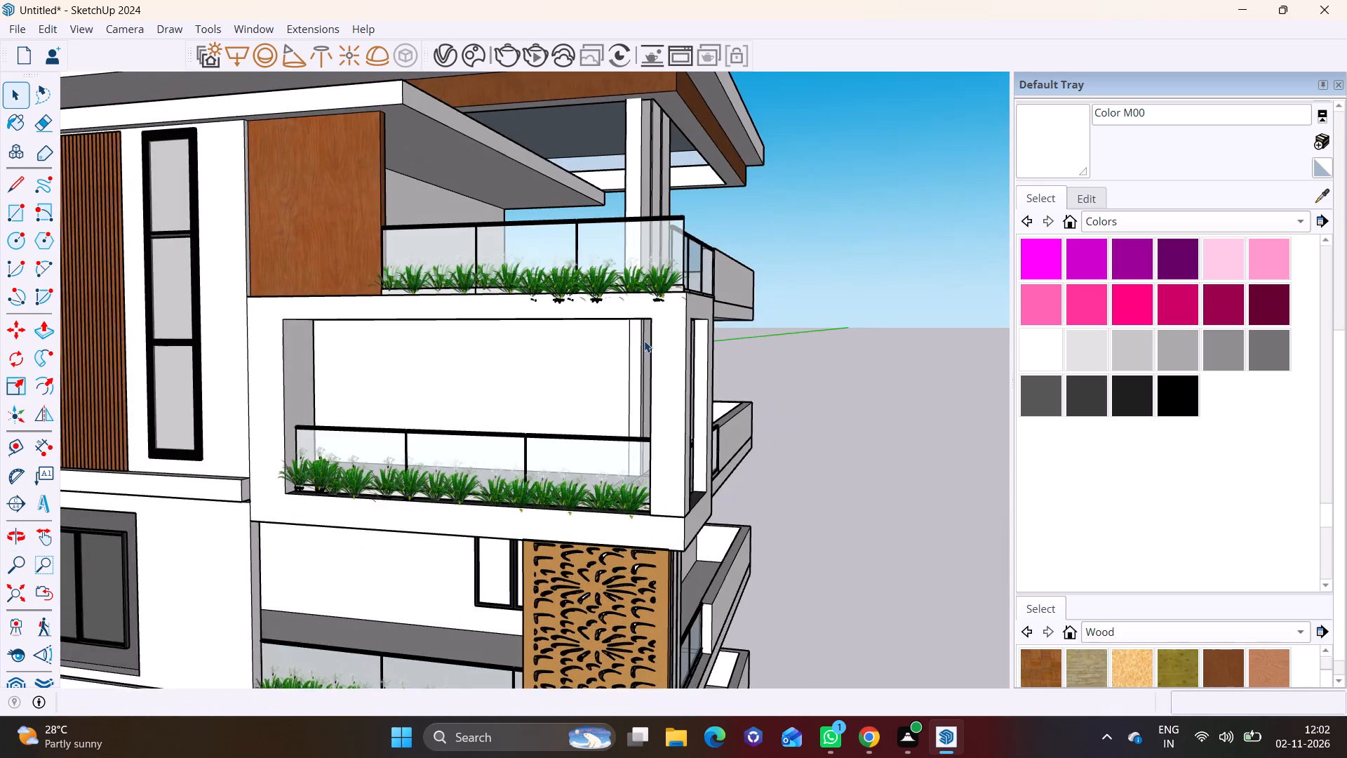
{"action": "scroll", "coordinate": [644, 340], "scroll_direction": "down", "scroll_amount": 7}
{"action": "middle_click_drag", "start_coordinate": [617, 381], "coordinate": [681, 385]}
{"action": "scroll", "coordinate": [541, 428], "scroll_direction": "down", "scroll_amount": 3}
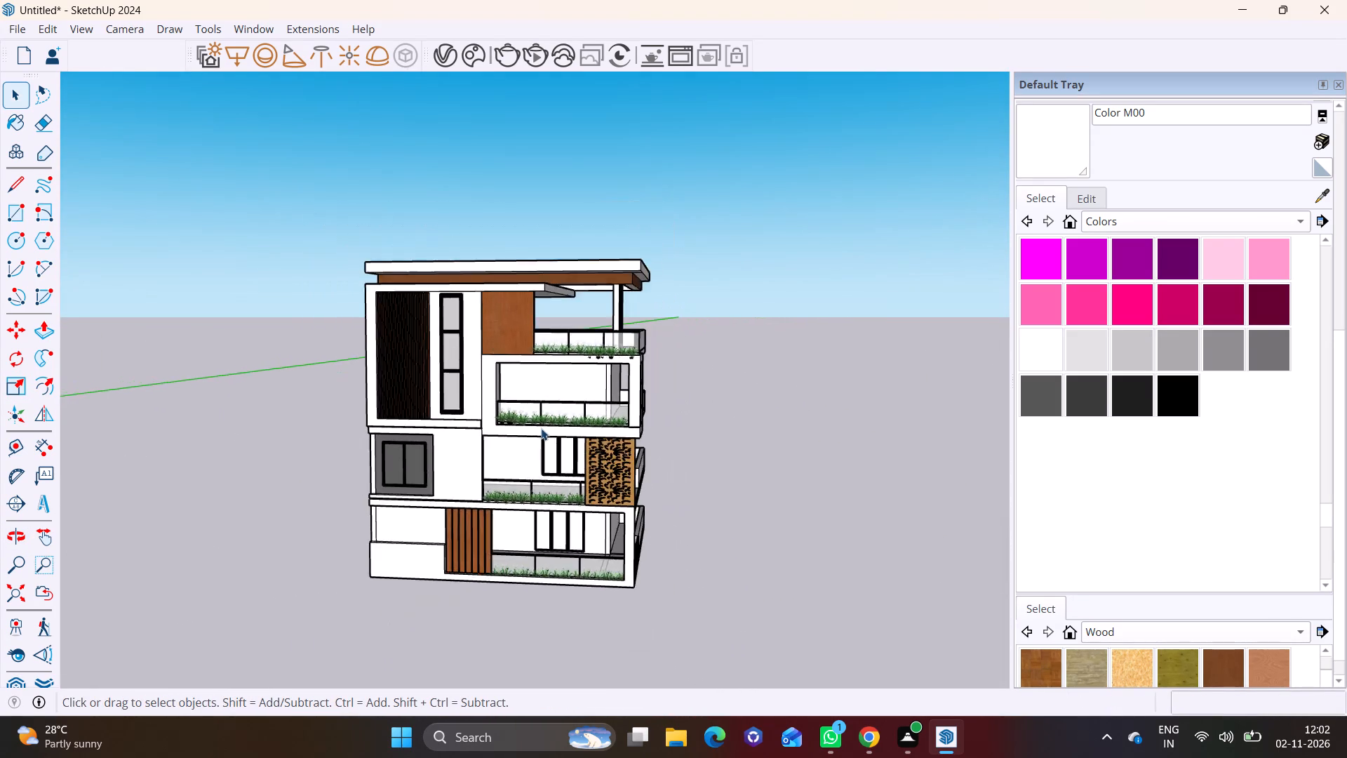
{"action": "scroll", "coordinate": [541, 428], "scroll_direction": "down", "scroll_amount": 2}
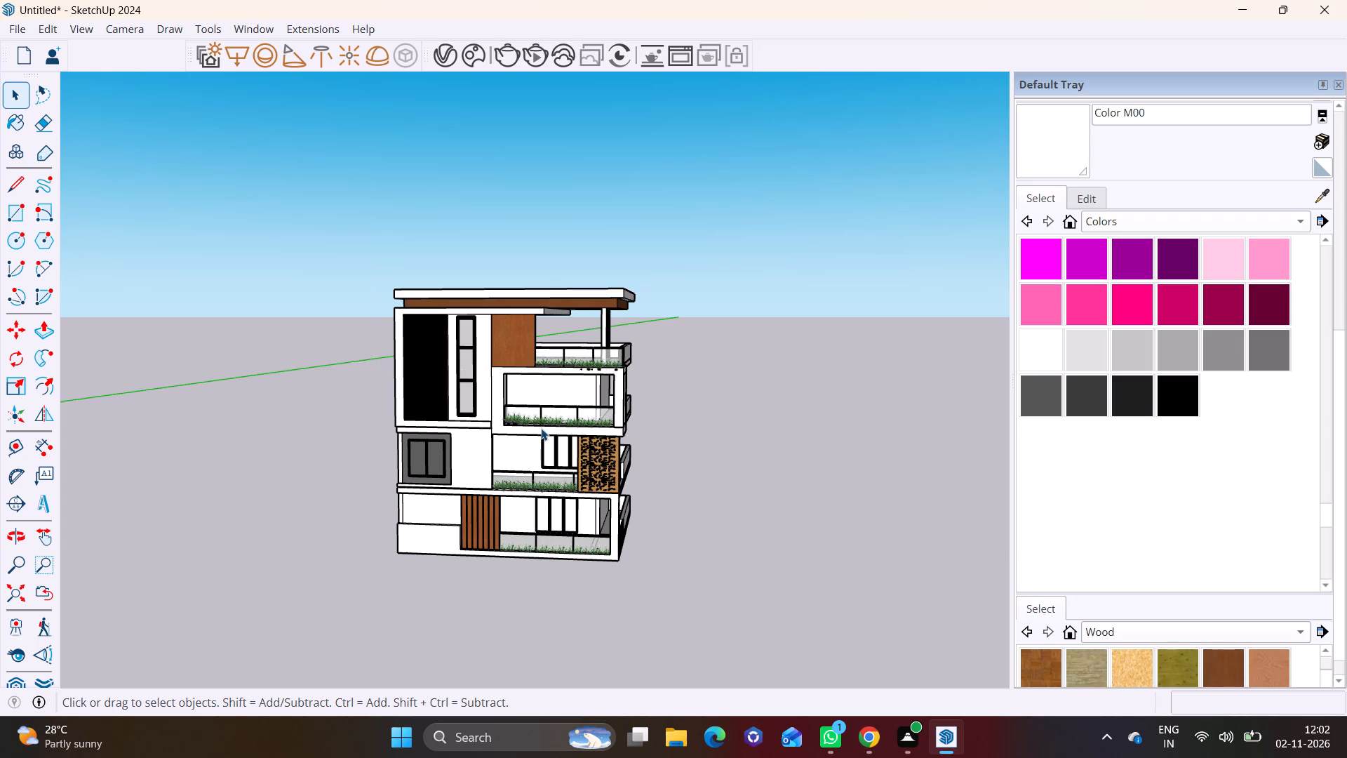
{"action": "scroll", "coordinate": [557, 472], "scroll_direction": "up", "scroll_amount": 2}
{"action": "middle_click_drag", "start_coordinate": [519, 576], "coordinate": [416, 538]}
{"action": "scroll", "coordinate": [441, 526], "scroll_direction": "up", "scroll_amount": 1}
{"action": "scroll", "coordinate": [504, 550], "scroll_direction": "up", "scroll_amount": 5}
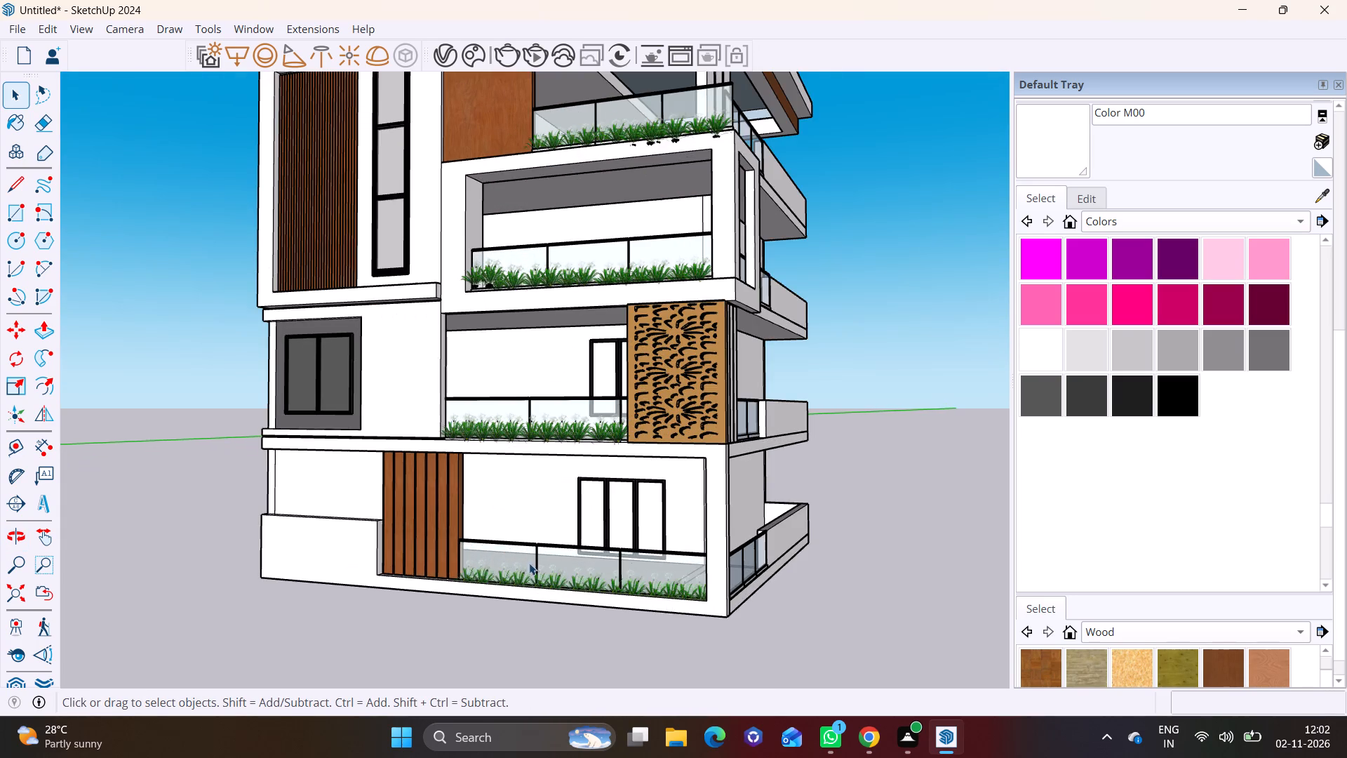
{"action": "middle_click_drag", "start_coordinate": [607, 571], "coordinate": [577, 604]}
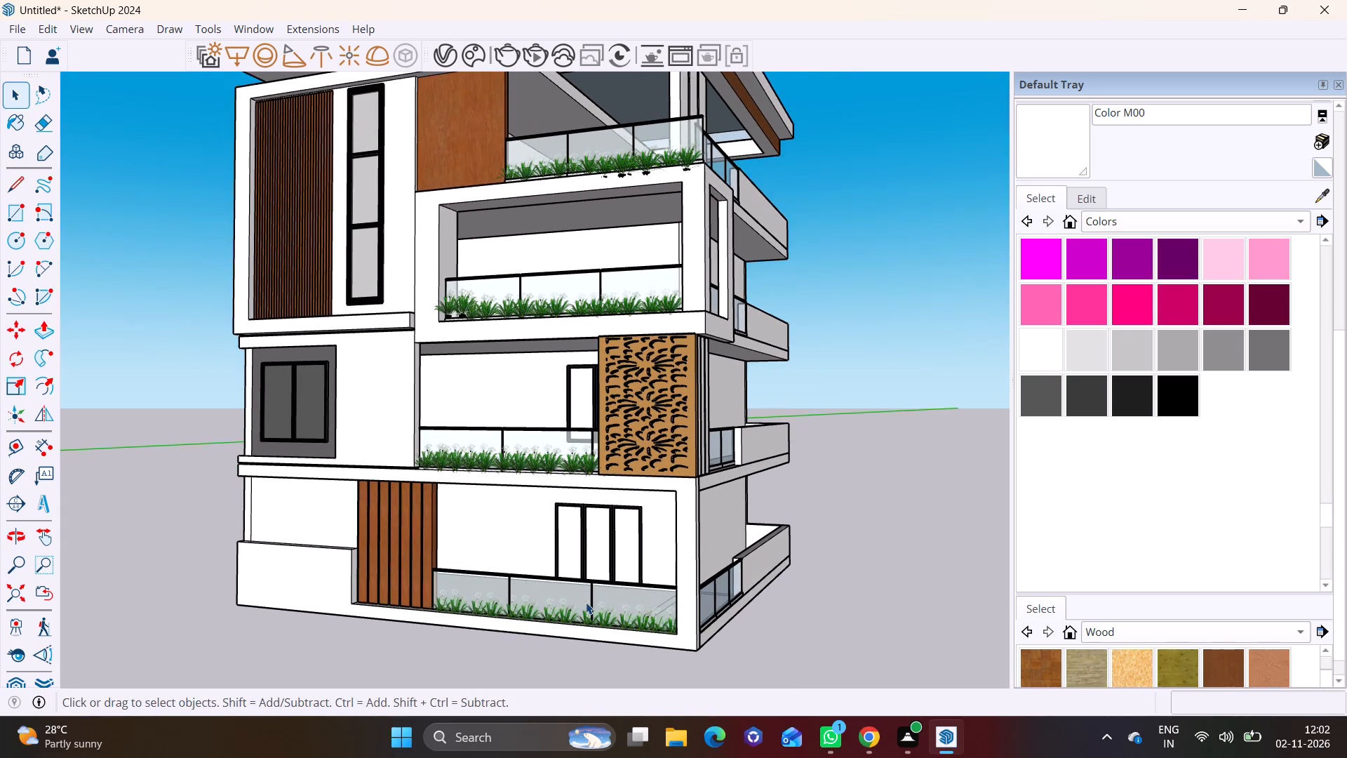
{"action": "middle_click_drag", "start_coordinate": [586, 602], "coordinate": [492, 632]}
{"action": "scroll", "coordinate": [492, 618], "scroll_direction": "down", "scroll_amount": 4}
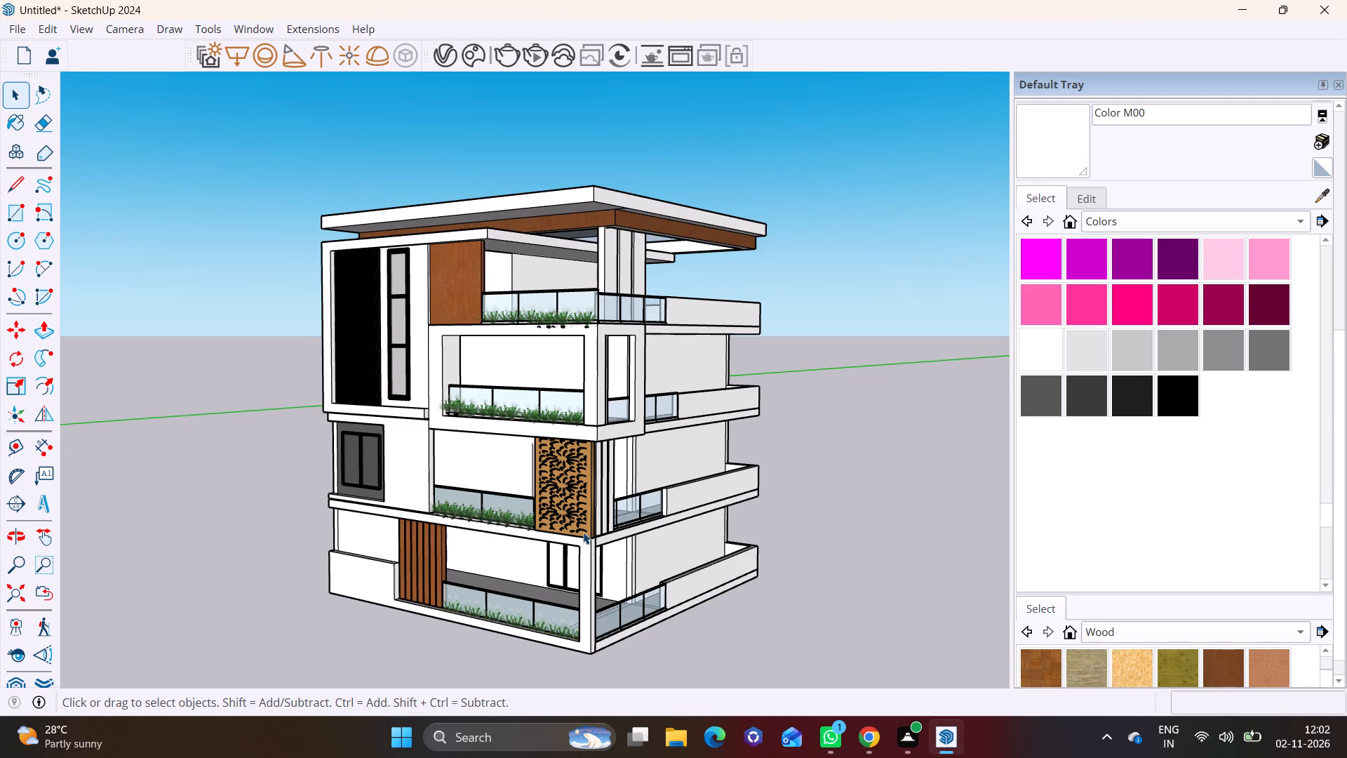
{"action": "scroll", "coordinate": [634, 500], "scroll_direction": "up", "scroll_amount": 6}
{"action": "scroll", "coordinate": [619, 503], "scroll_direction": "down", "scroll_amount": 4}
{"action": "middle_click_drag", "start_coordinate": [619, 503], "coordinate": [683, 481], "text": "shift"}
{"action": "middle_click_drag", "start_coordinate": [693, 517], "coordinate": [808, 483]}
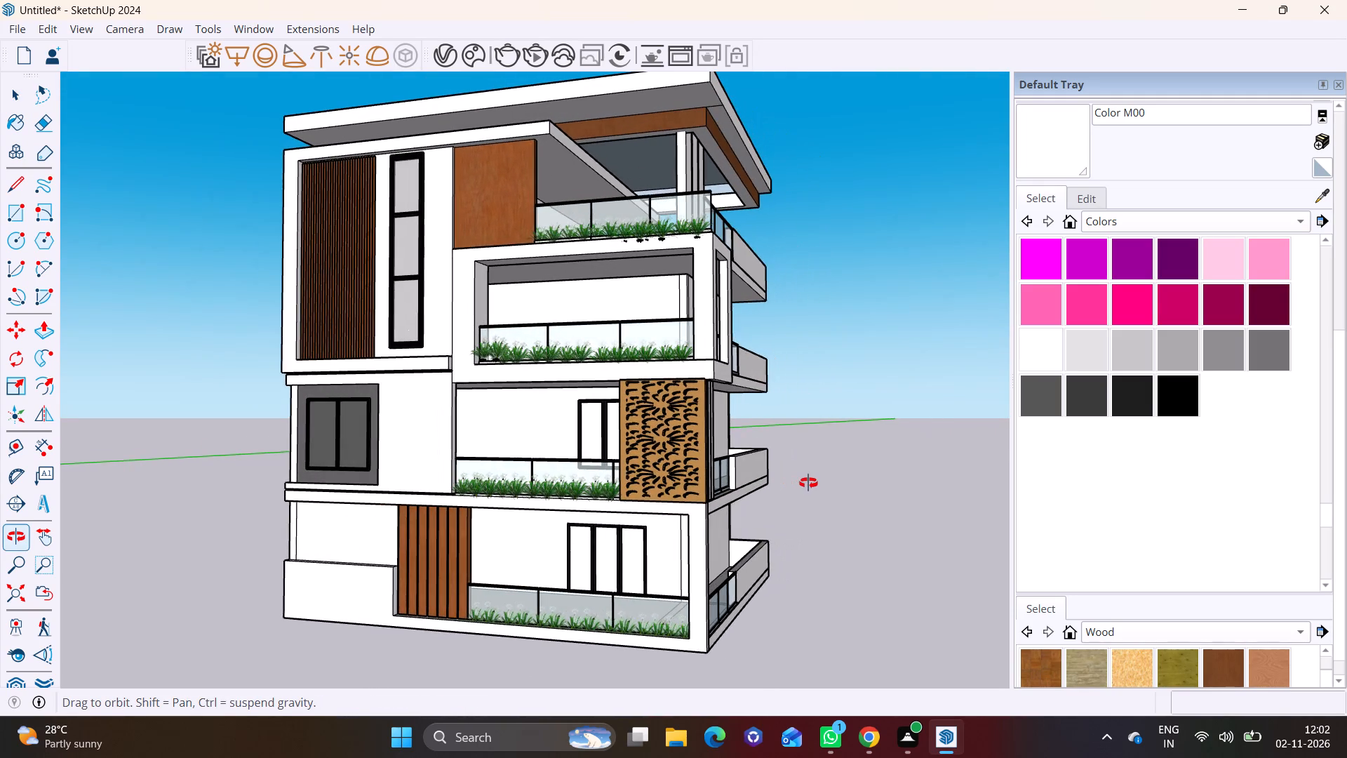
{"action": "middle_click_drag", "start_coordinate": [808, 483], "coordinate": [815, 498]}
{"action": "scroll", "coordinate": [768, 489], "scroll_direction": "down", "scroll_amount": 3}
{"action": "middle_click_drag", "start_coordinate": [750, 489], "coordinate": [714, 485], "text": "shift"}
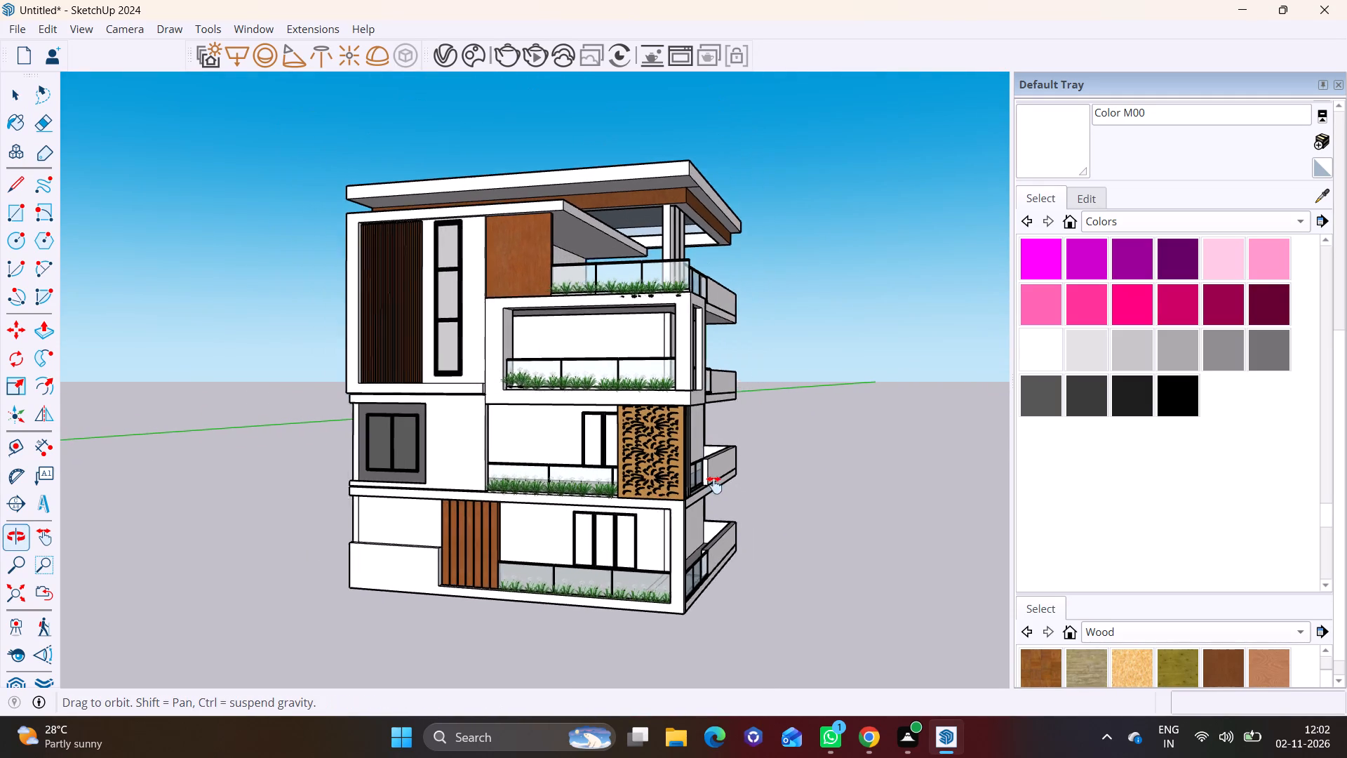
{"action": "middle_click_drag", "start_coordinate": [714, 485], "coordinate": [715, 411], "text": "shift"}
{"action": "middle_click_drag", "start_coordinate": [645, 472], "coordinate": [634, 469], "text": "shift"}
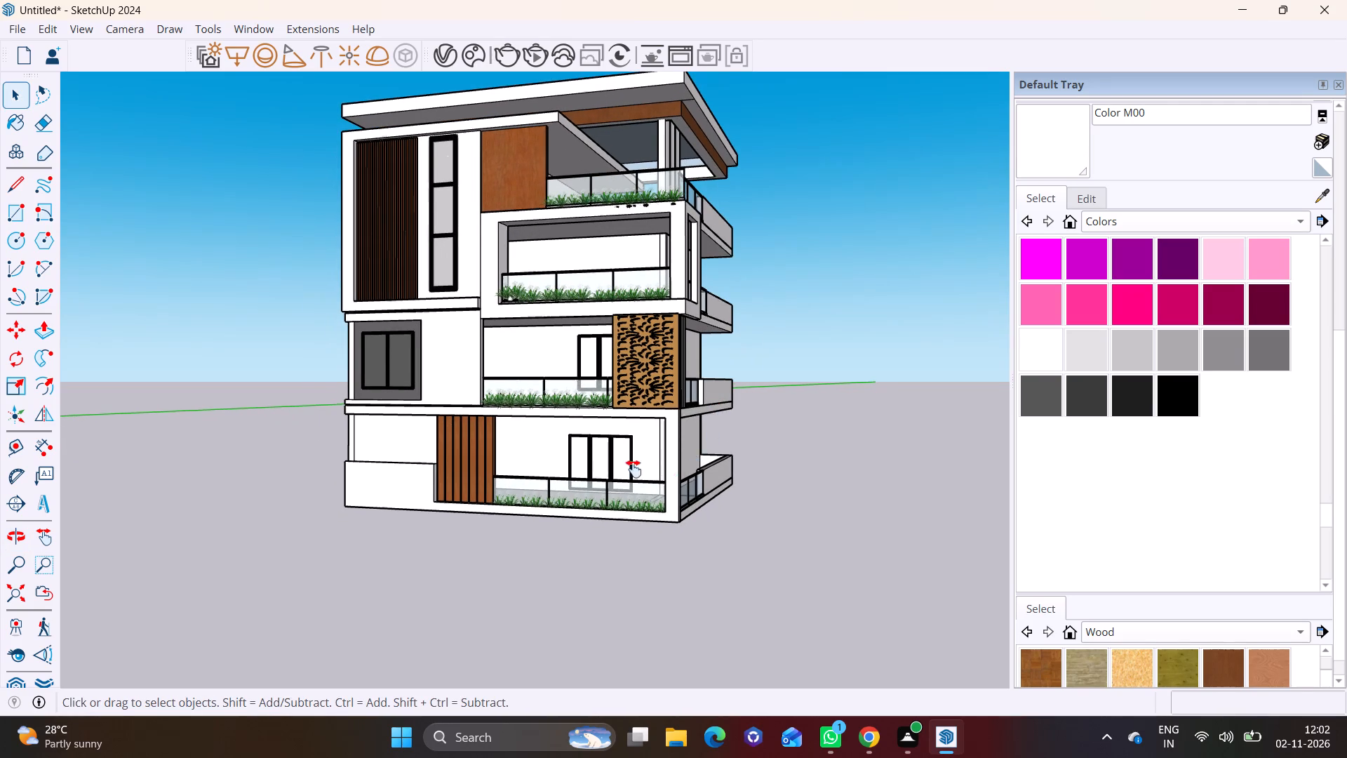
{"action": "middle_click_drag", "start_coordinate": [634, 469], "coordinate": [640, 321], "text": "shift"}
{"action": "middle_click_drag", "start_coordinate": [650, 372], "coordinate": [674, 131]}
{"action": "scroll", "coordinate": [402, 330], "scroll_direction": "up", "scroll_amount": 6}
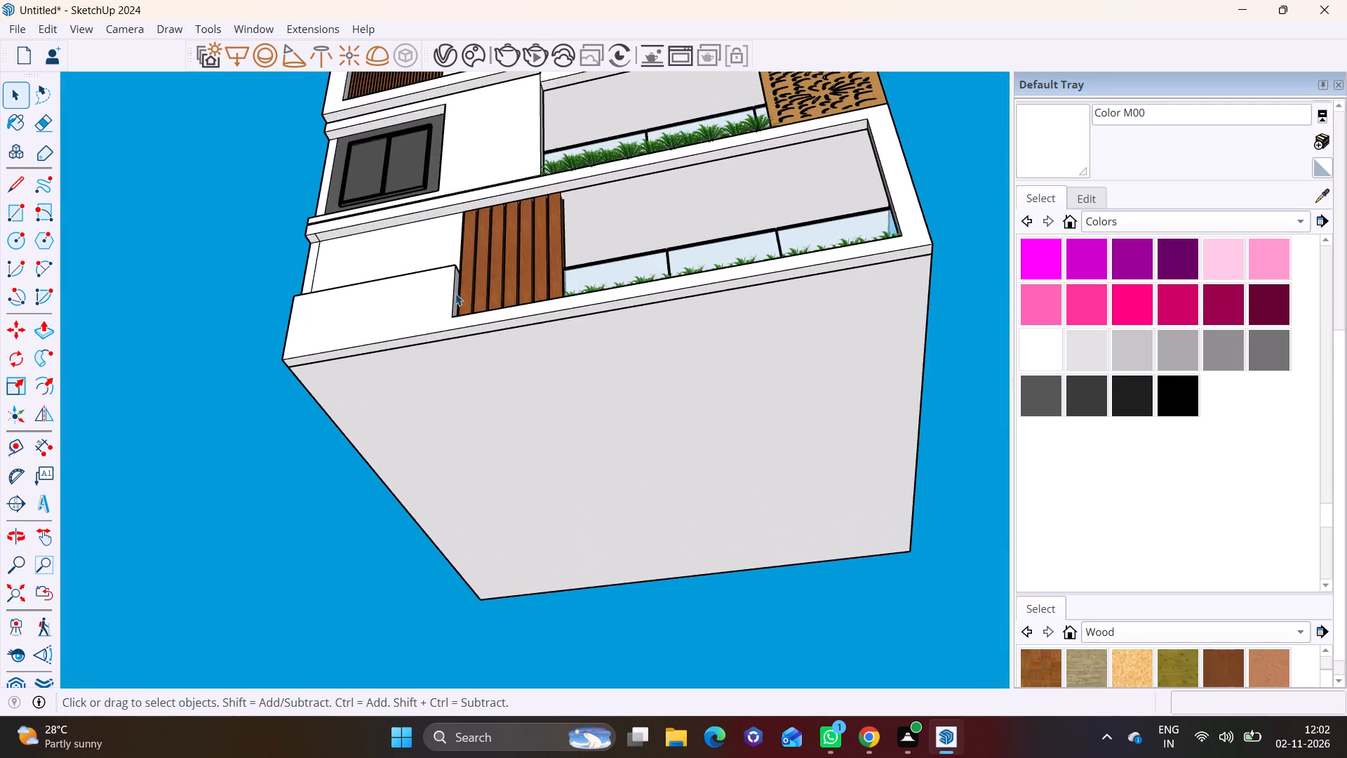
{"action": "middle_click_drag", "start_coordinate": [476, 286], "coordinate": [563, 128]}
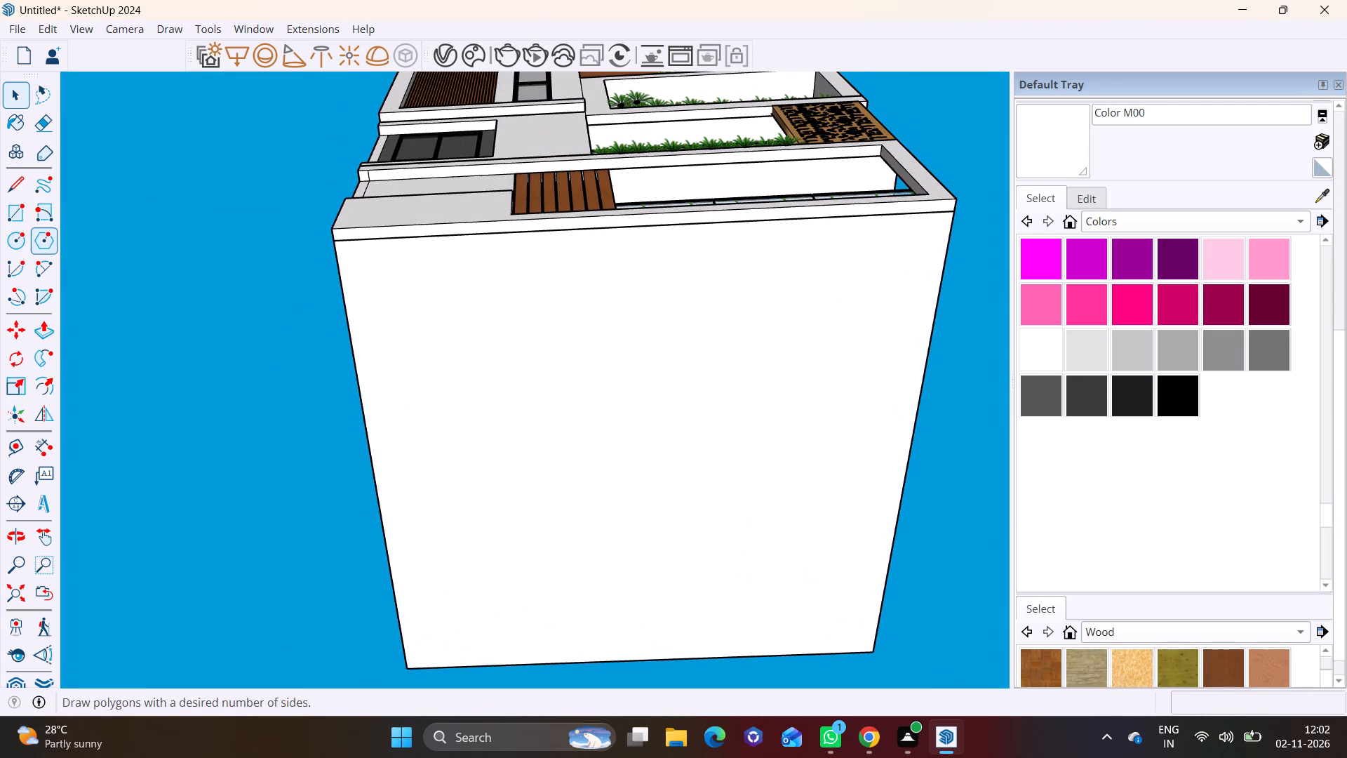
Draw a rectangle about 2' 3" by 40' across the building's underside, just behind the front edge.
{"action": "left_click", "coordinate": [21, 213]}
{"action": "left_click", "coordinate": [341, 254]}
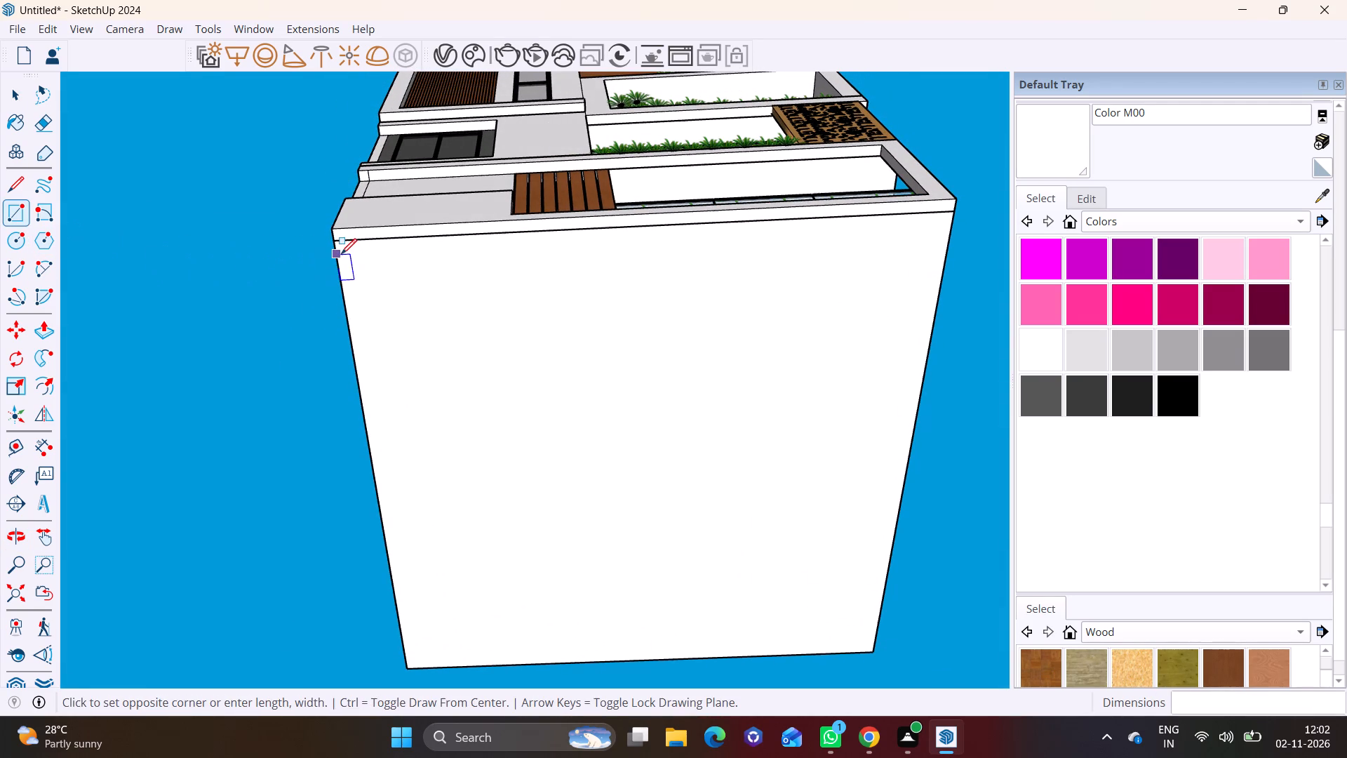
{"action": "left_click", "coordinate": [947, 260]}
{"action": "key", "text": "space"}
{"action": "left_click", "coordinate": [816, 253]}
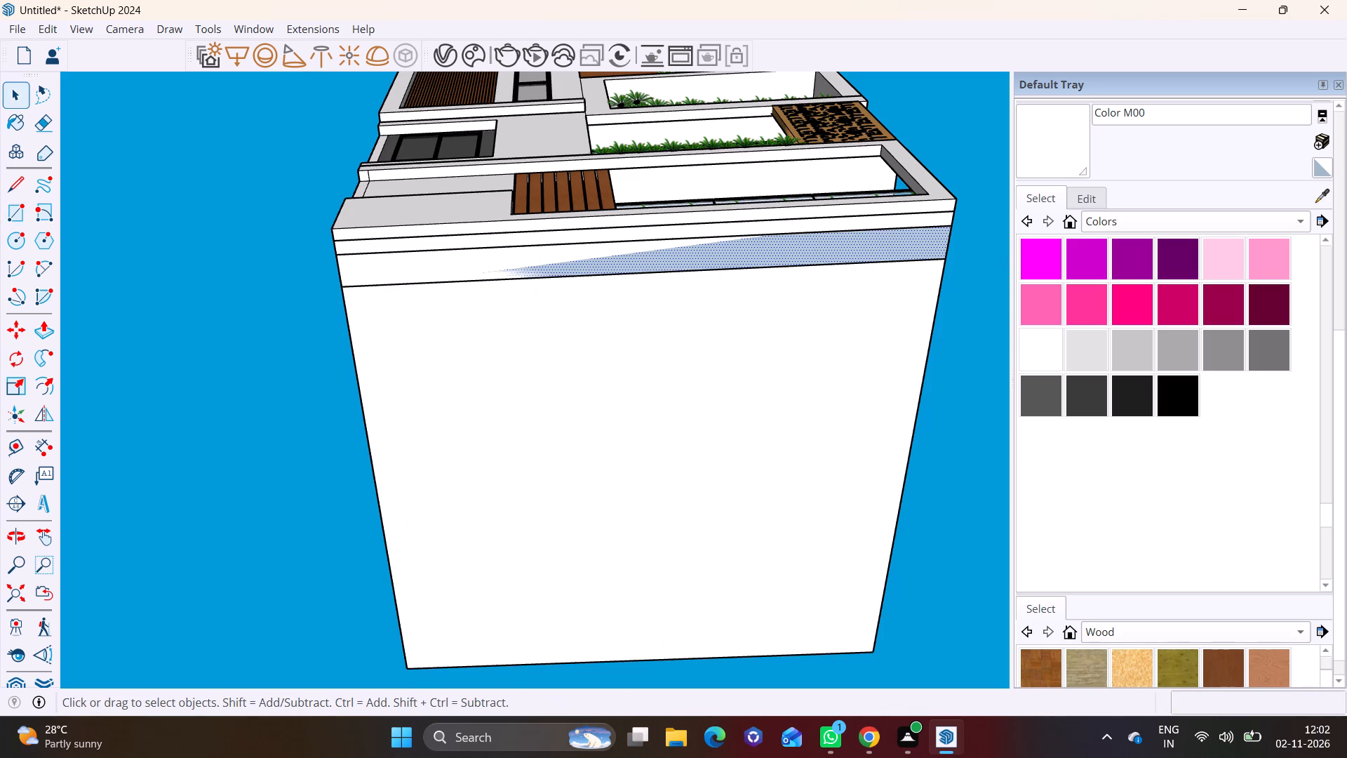
{"action": "left_click", "coordinate": [39, 326]}
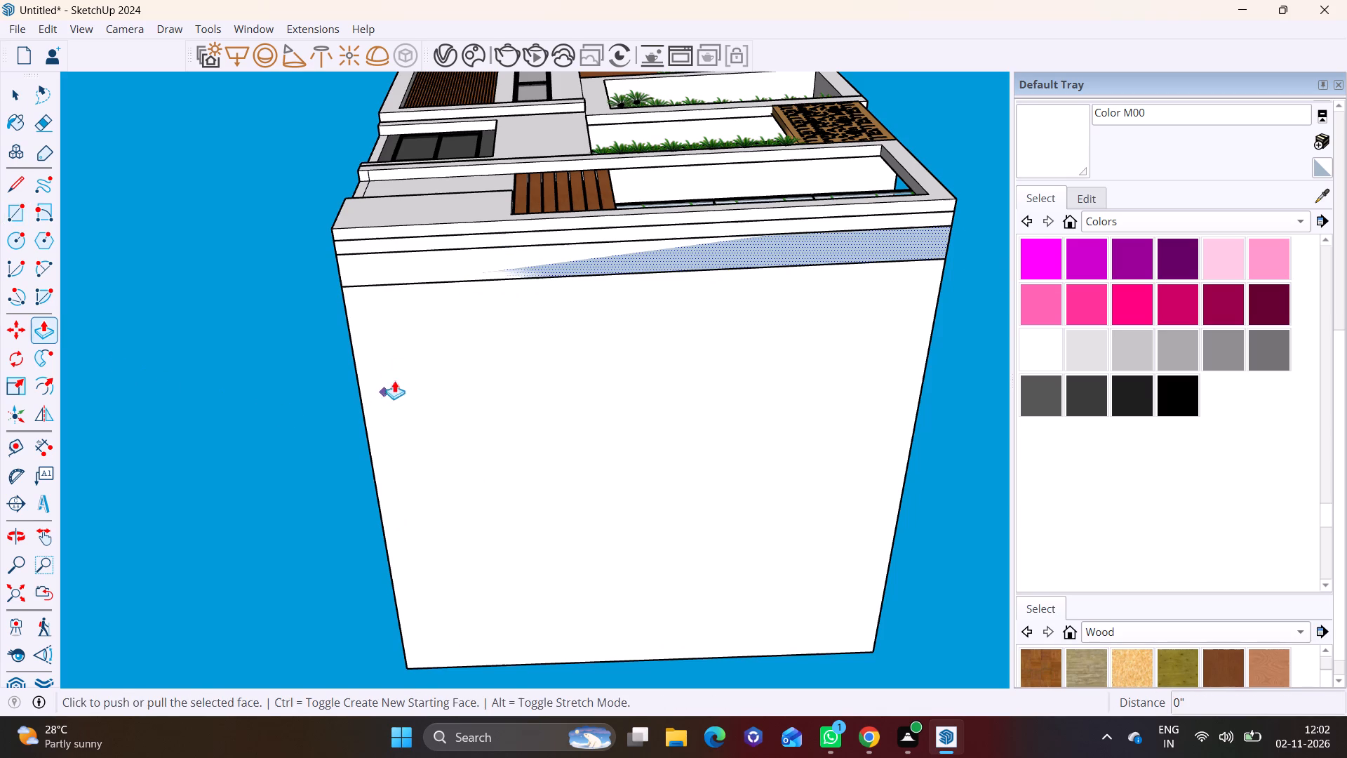
Split the underside strip crosswise with a line beneath the lowest floor's wood slats.
{"action": "left_click", "coordinate": [13, 185]}
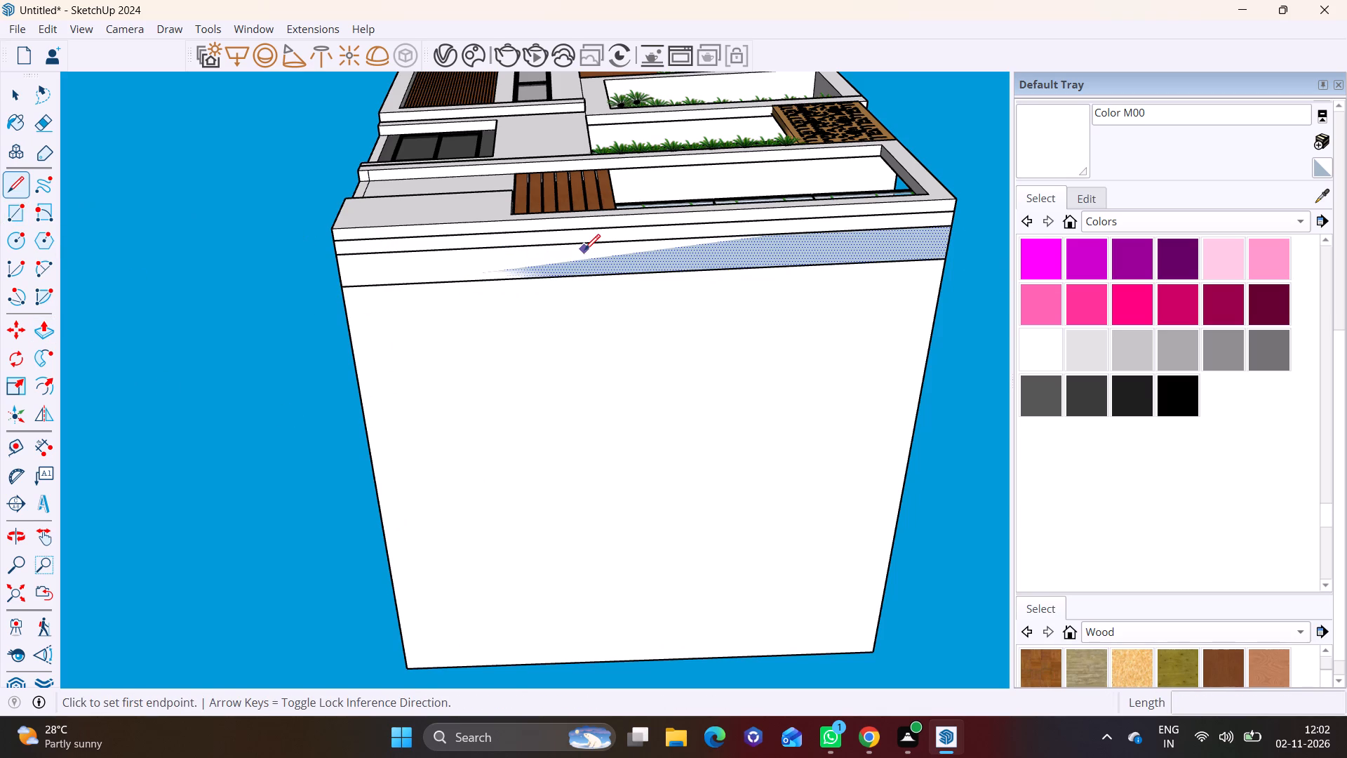
{"action": "left_click", "coordinate": [557, 240]}
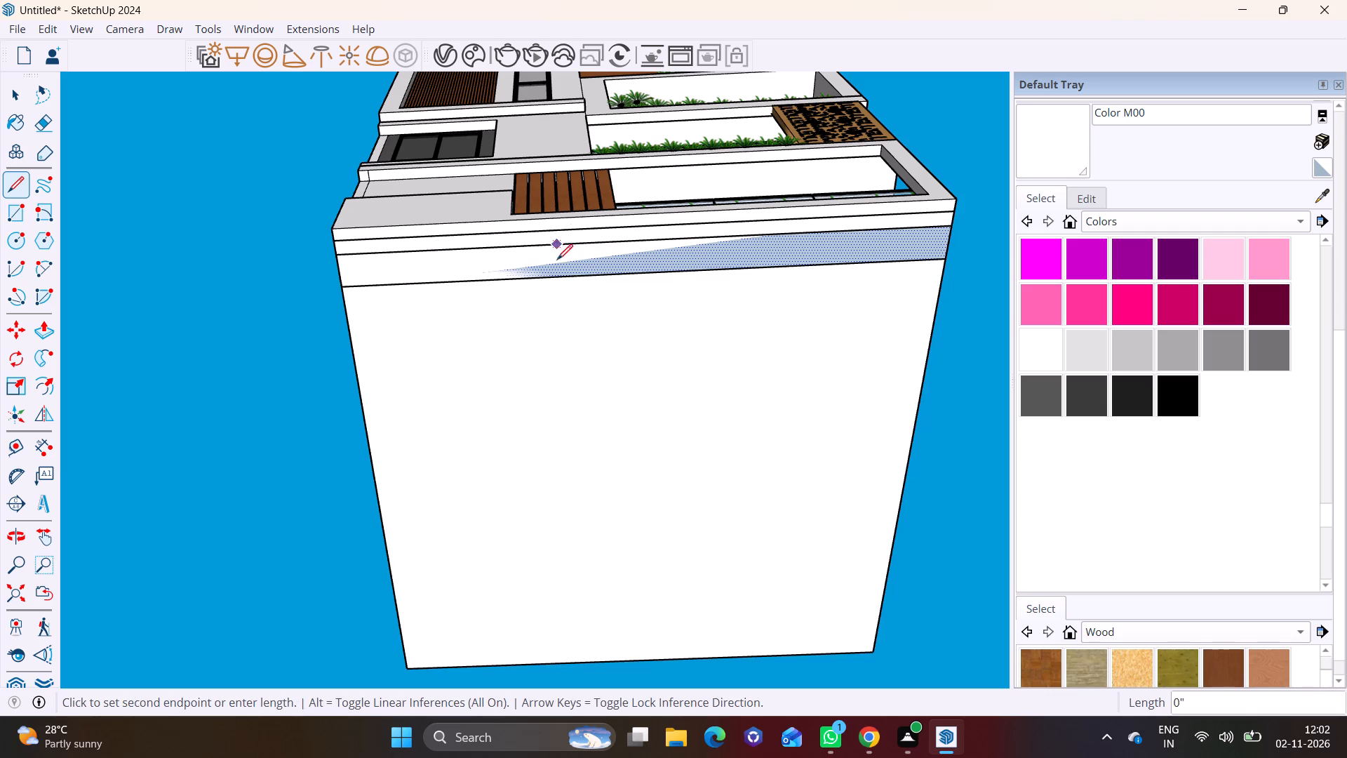
{"action": "left_click", "coordinate": [557, 280]}
Push/Pull the shorter part of the strip, on the parapet side of the wood slats, down 10' to form a ground-floor wall.
{"action": "key", "text": "space"}
{"action": "left_click", "coordinate": [469, 267]}
{"action": "left_click", "coordinate": [46, 321]}
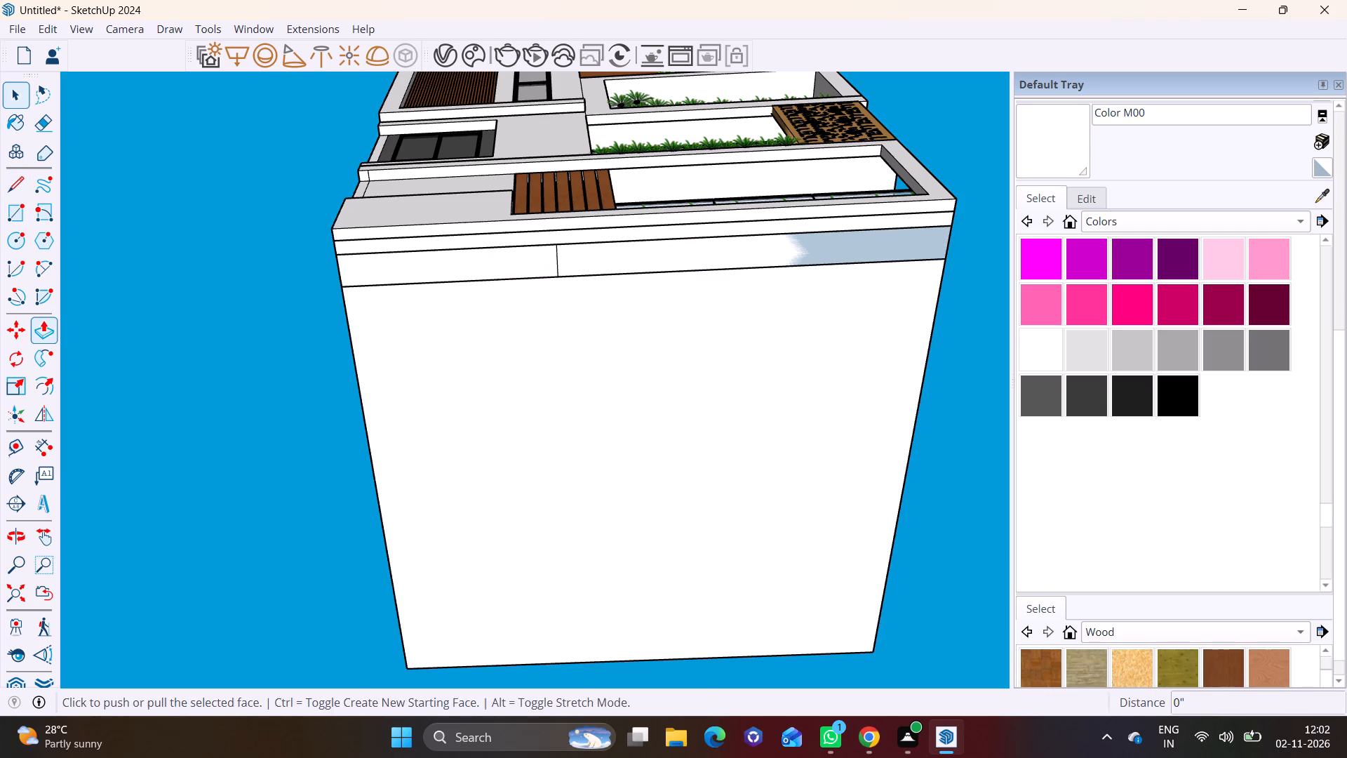
{"action": "left_click", "coordinate": [422, 262]}
{"action": "scroll", "coordinate": [447, 404], "scroll_direction": "down", "scroll_amount": 5}
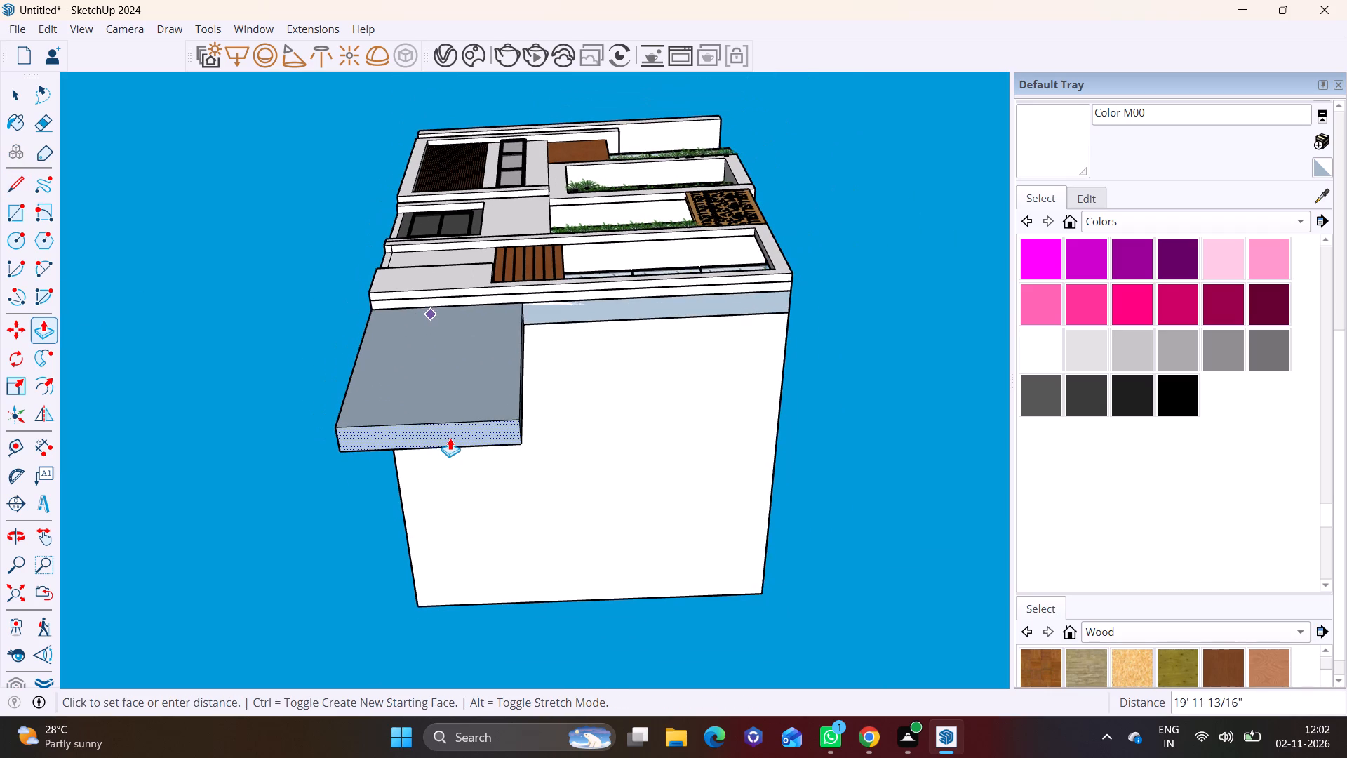
{"action": "type", "text": "10'"}
{"action": "key", "text": "Return"}
{"action": "key", "text": "space"}
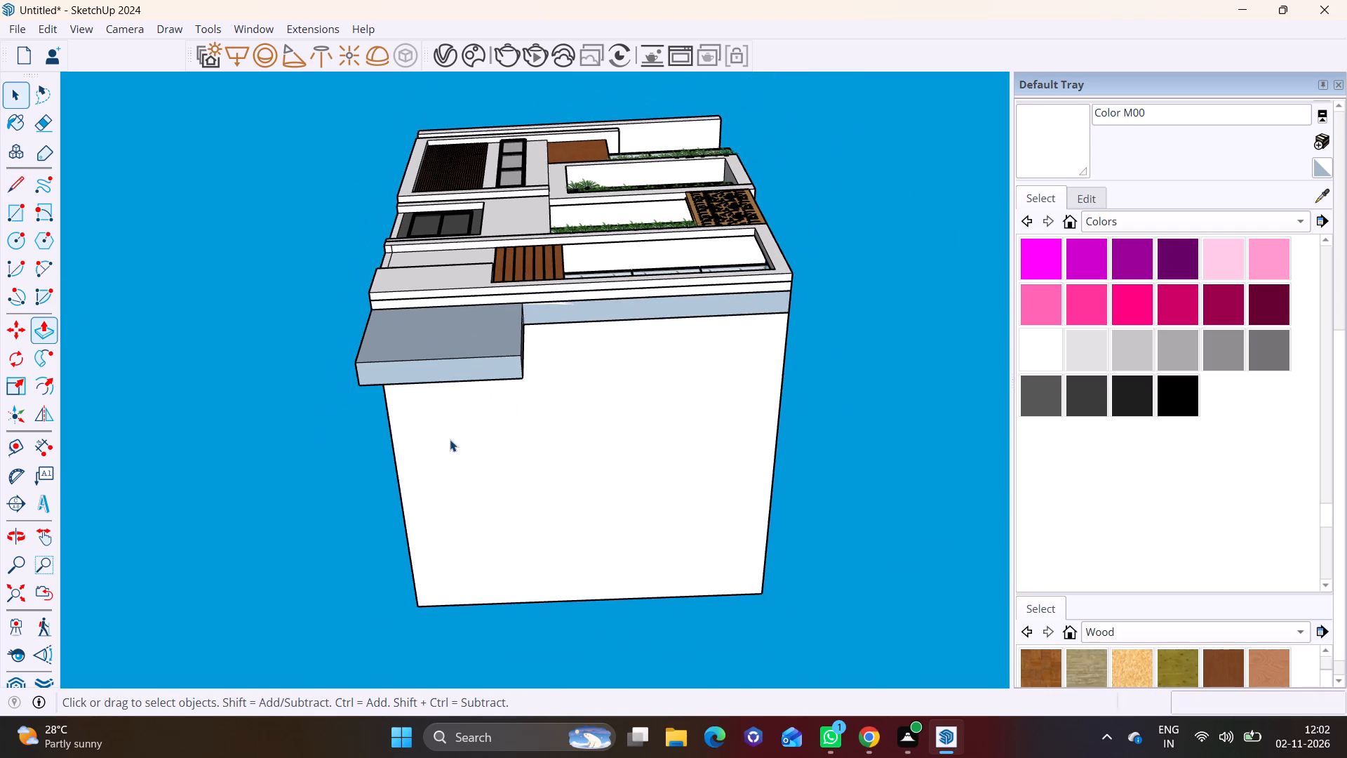
{"action": "middle_click_drag", "start_coordinate": [502, 392], "coordinate": [440, 628]}
{"action": "middle_click_drag", "start_coordinate": [479, 536], "coordinate": [438, 583]}
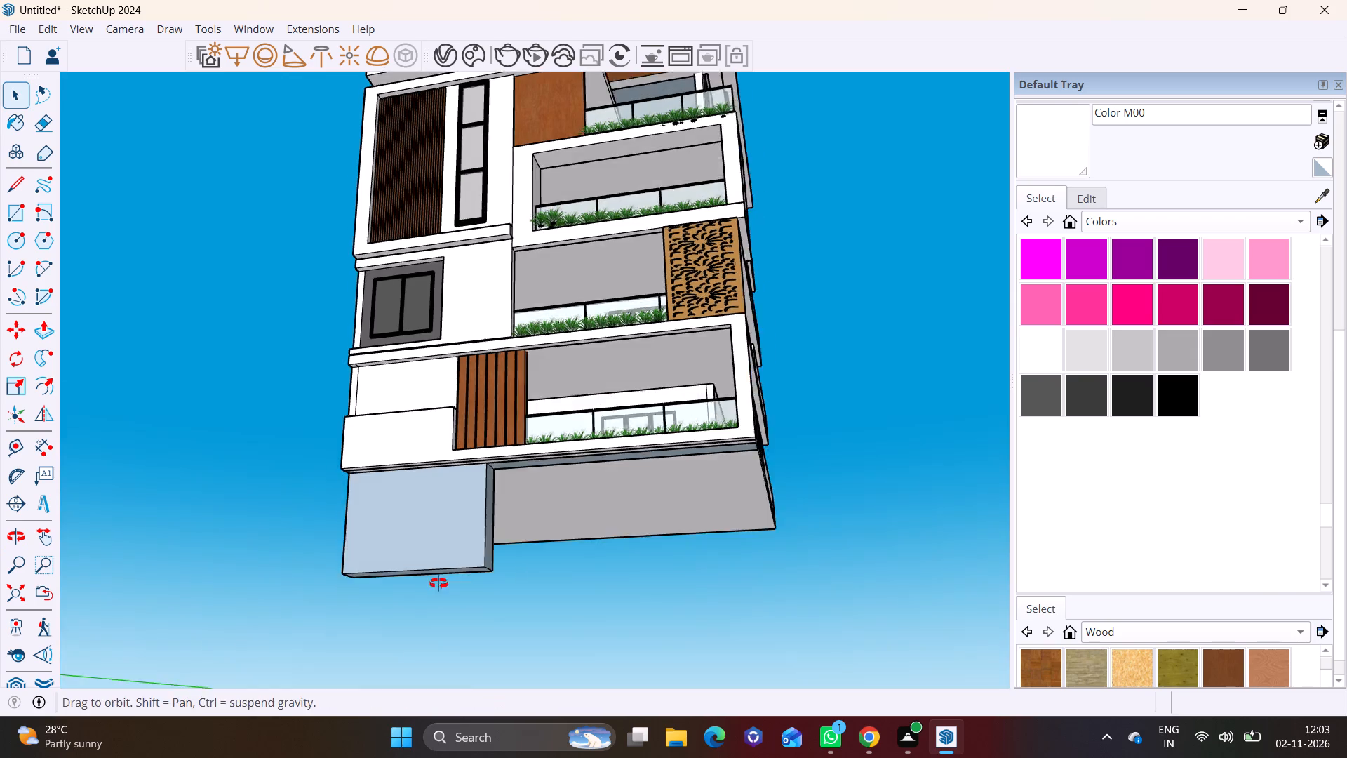
{"action": "middle_click_drag", "start_coordinate": [438, 583], "coordinate": [309, 657]}
{"action": "middle_click_drag", "start_coordinate": [662, 528], "coordinate": [651, 599]}
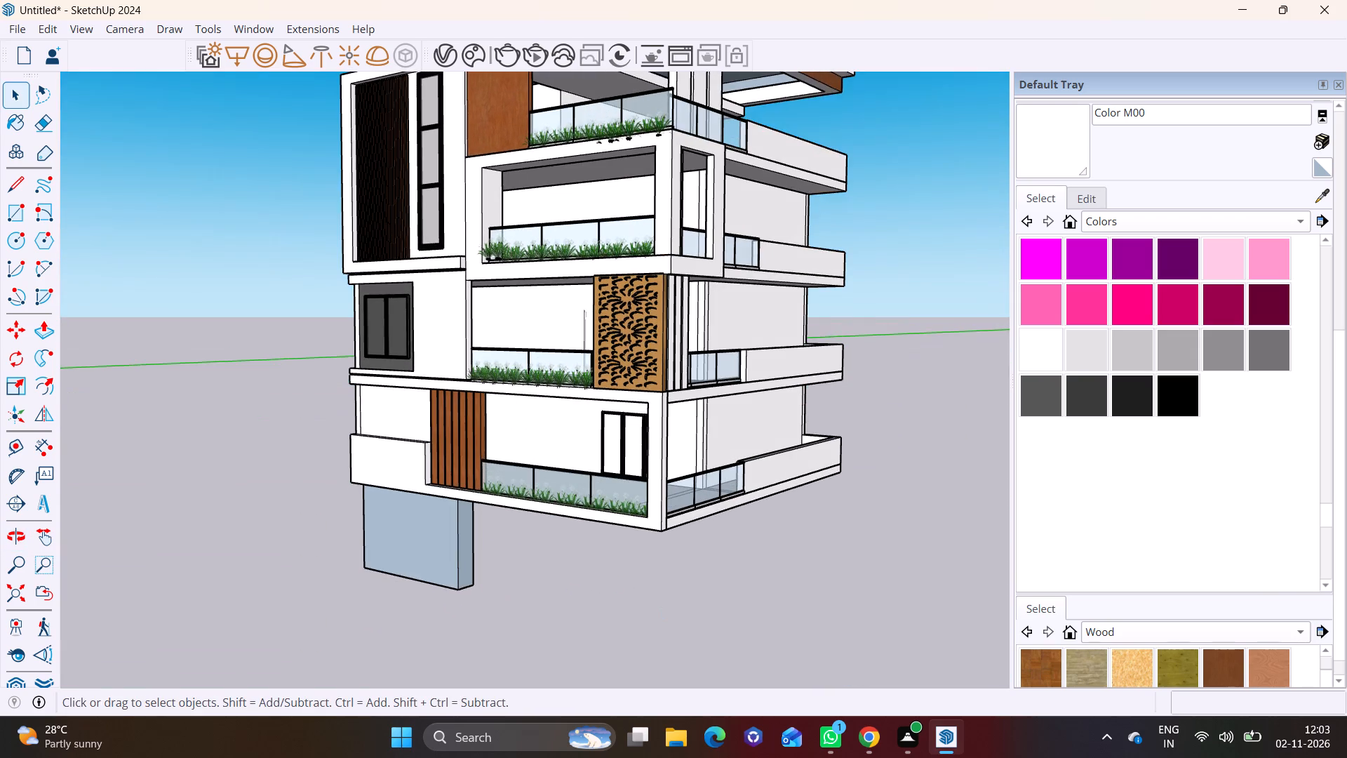
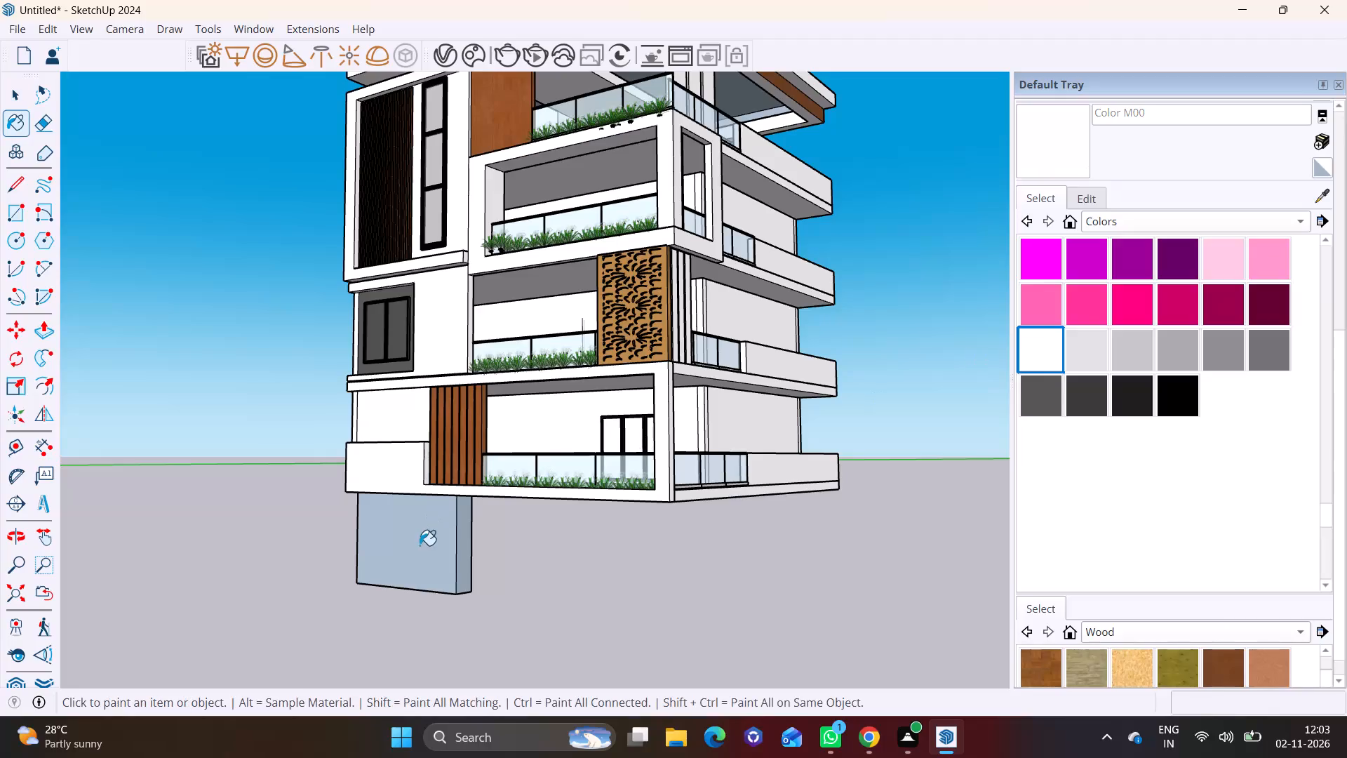
Paint the faces of the new ground-floor wall beneath the building white with Color M00, including its ends and back.
{"action": "left_click", "coordinate": [420, 545]}
{"action": "left_click", "coordinate": [459, 535]}
{"action": "middle_click_drag", "start_coordinate": [431, 530], "coordinate": [946, 533]}
{"action": "middle_click_drag", "start_coordinate": [437, 541], "coordinate": [547, 545]}
{"action": "left_click", "coordinate": [473, 549]}
{"action": "middle_click_drag", "start_coordinate": [481, 544], "coordinate": [909, 557]}
{"action": "left_click", "coordinate": [690, 559]}
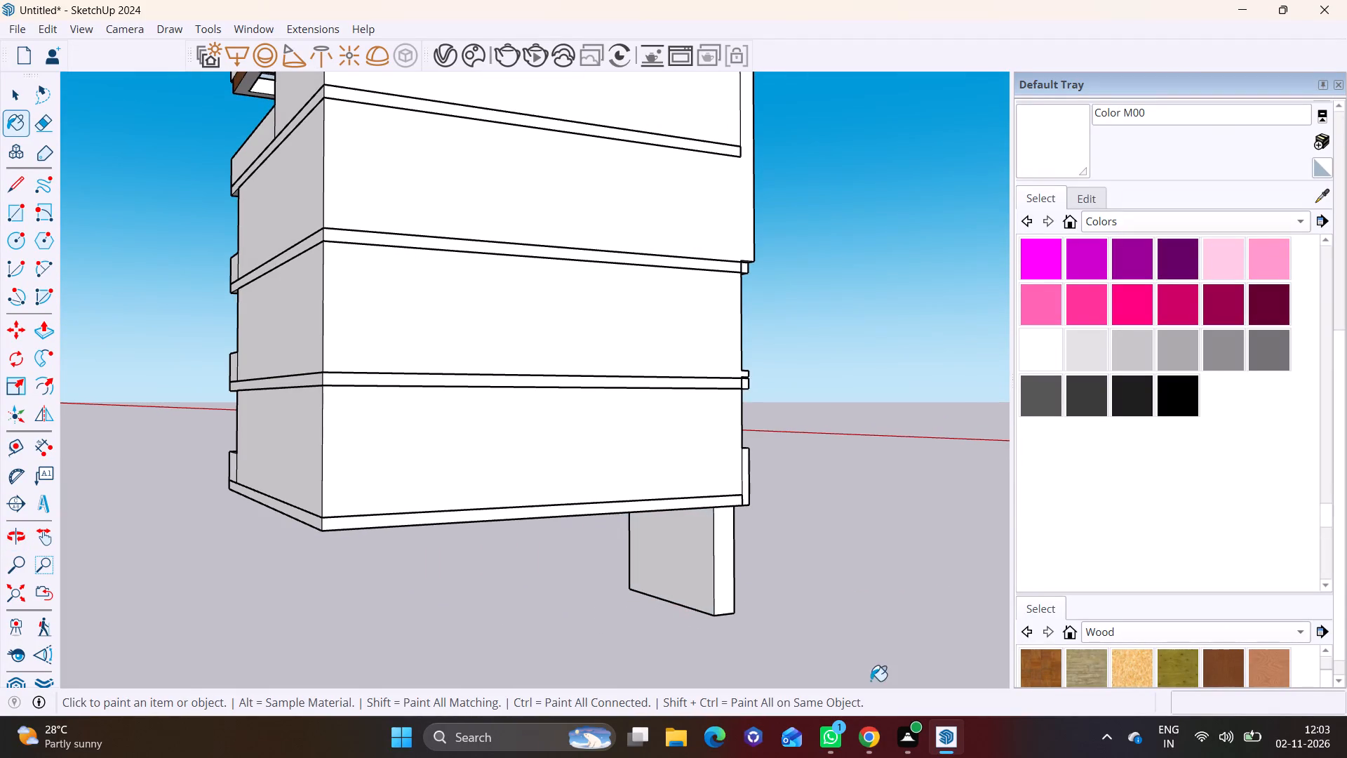
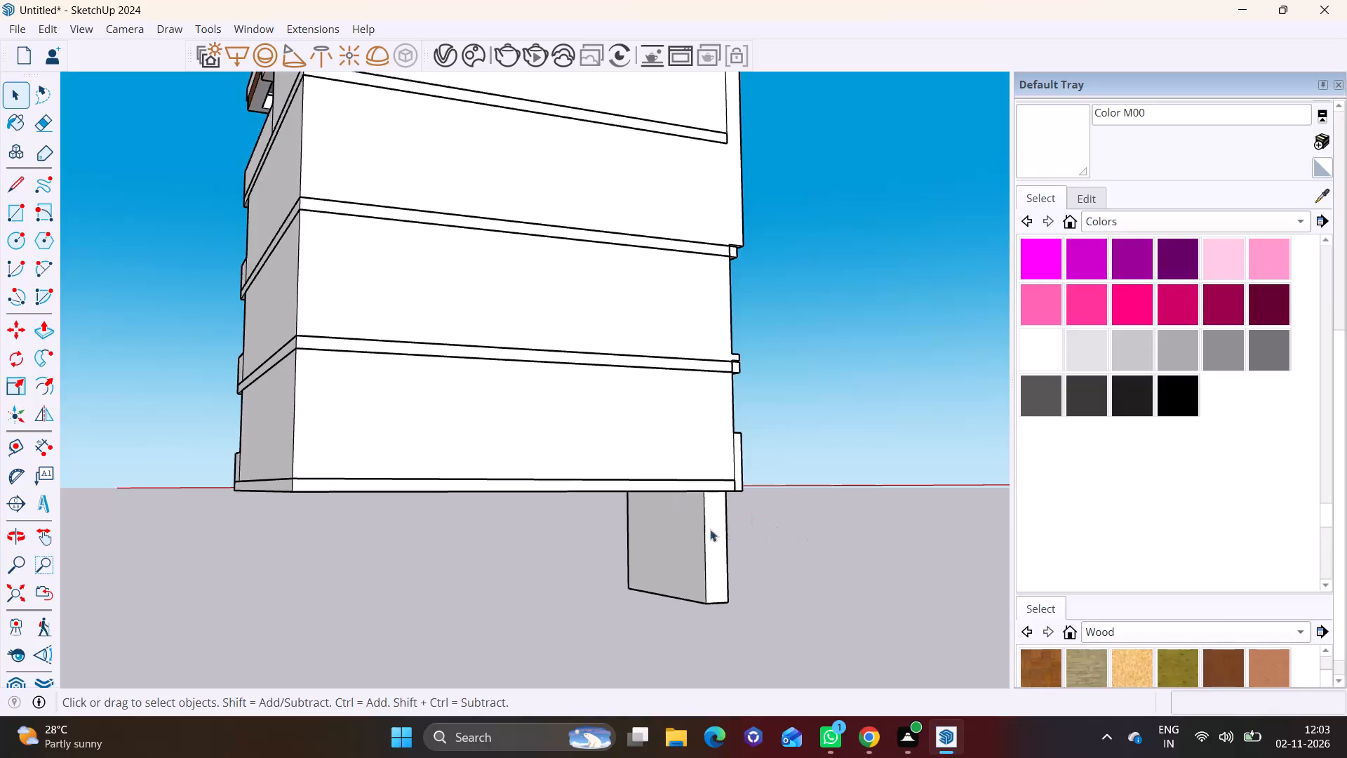
Mark off a narrow strip with a 10' vertical line on the ground-floor wall's back face and Push/Pull it rearward about 36' 8" into a side wall.
{"action": "middle_click_drag", "start_coordinate": [685, 510], "coordinate": [1004, 449]}
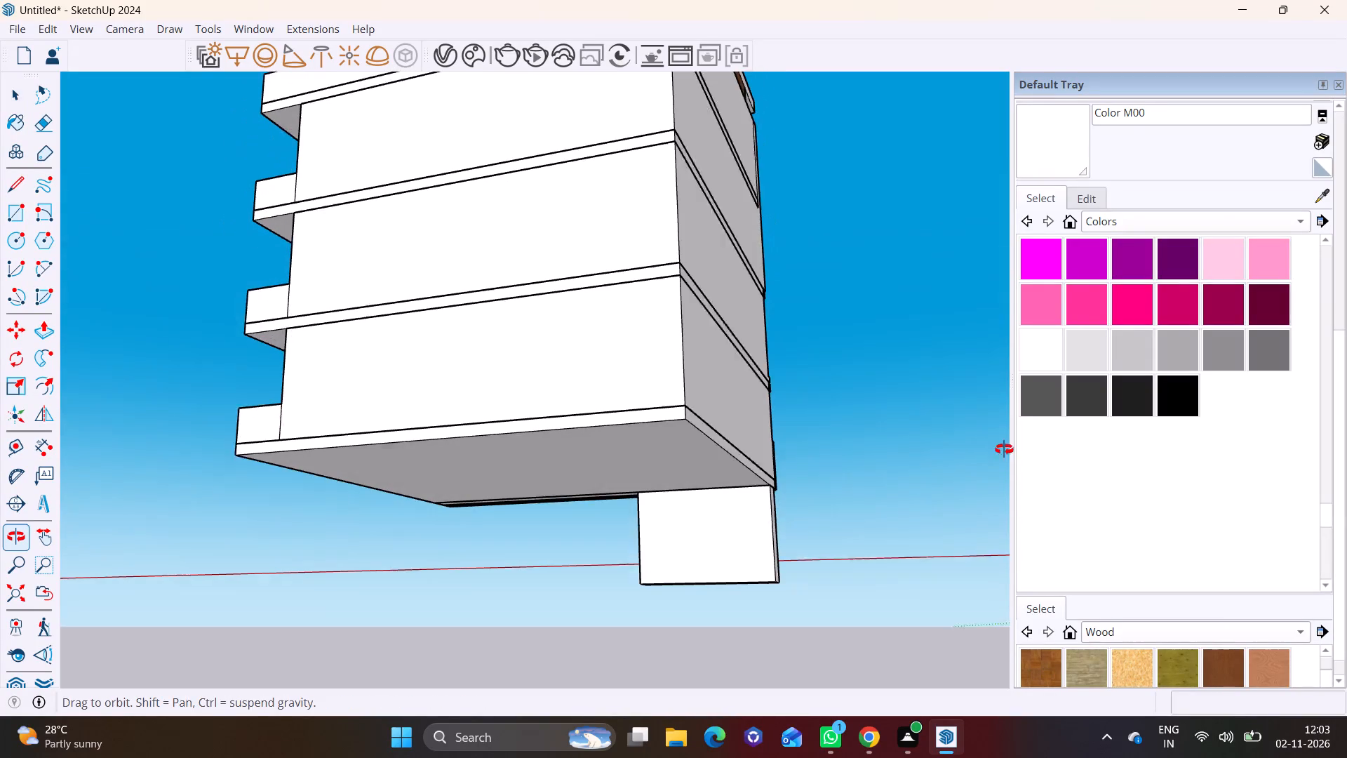
{"action": "middle_click_drag", "start_coordinate": [1004, 449], "coordinate": [1007, 448]}
{"action": "left_click", "coordinate": [13, 182]}
{"action": "scroll", "coordinate": [694, 550], "scroll_direction": "up", "scroll_amount": 6}
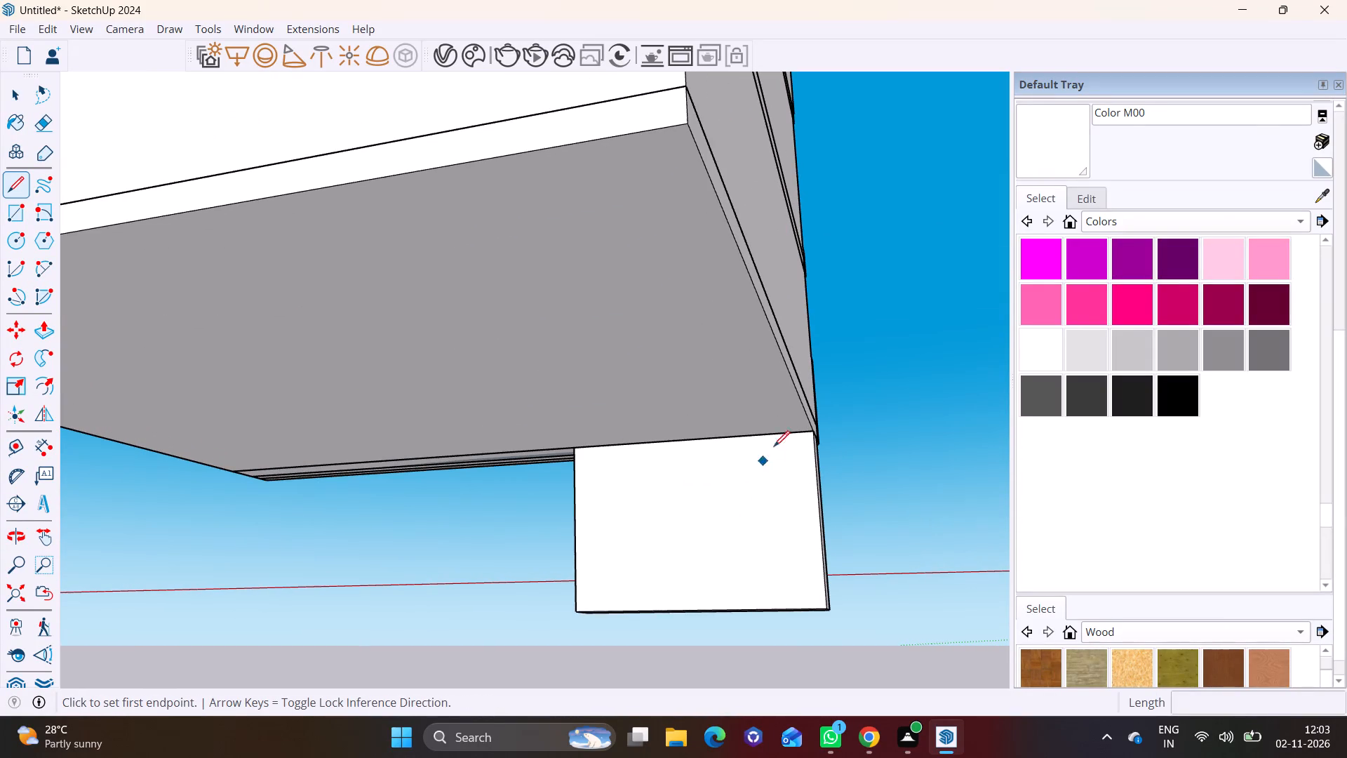
{"action": "left_click", "coordinate": [782, 432]}
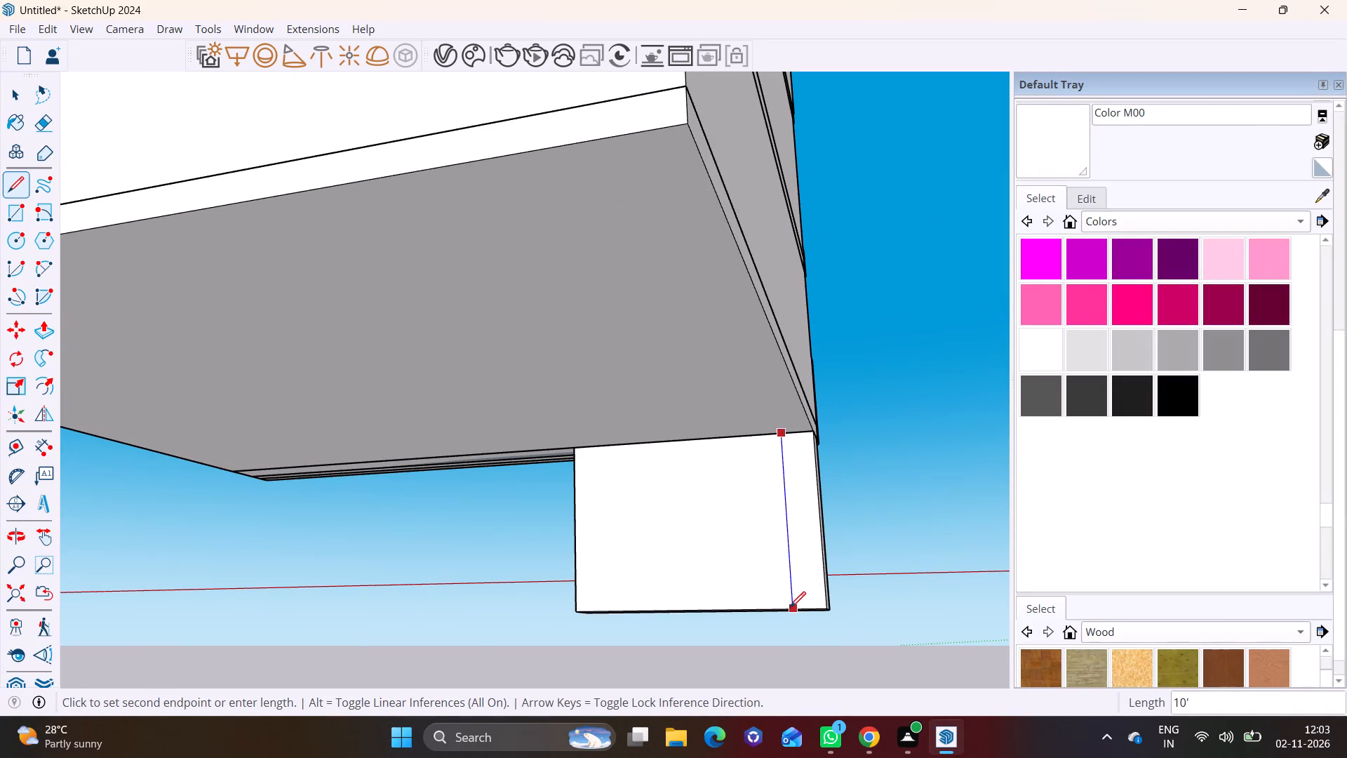
{"action": "left_click", "coordinate": [790, 607]}
{"action": "key", "text": "space"}
{"action": "left_click", "coordinate": [806, 553]}
{"action": "left_click", "coordinate": [39, 324]}
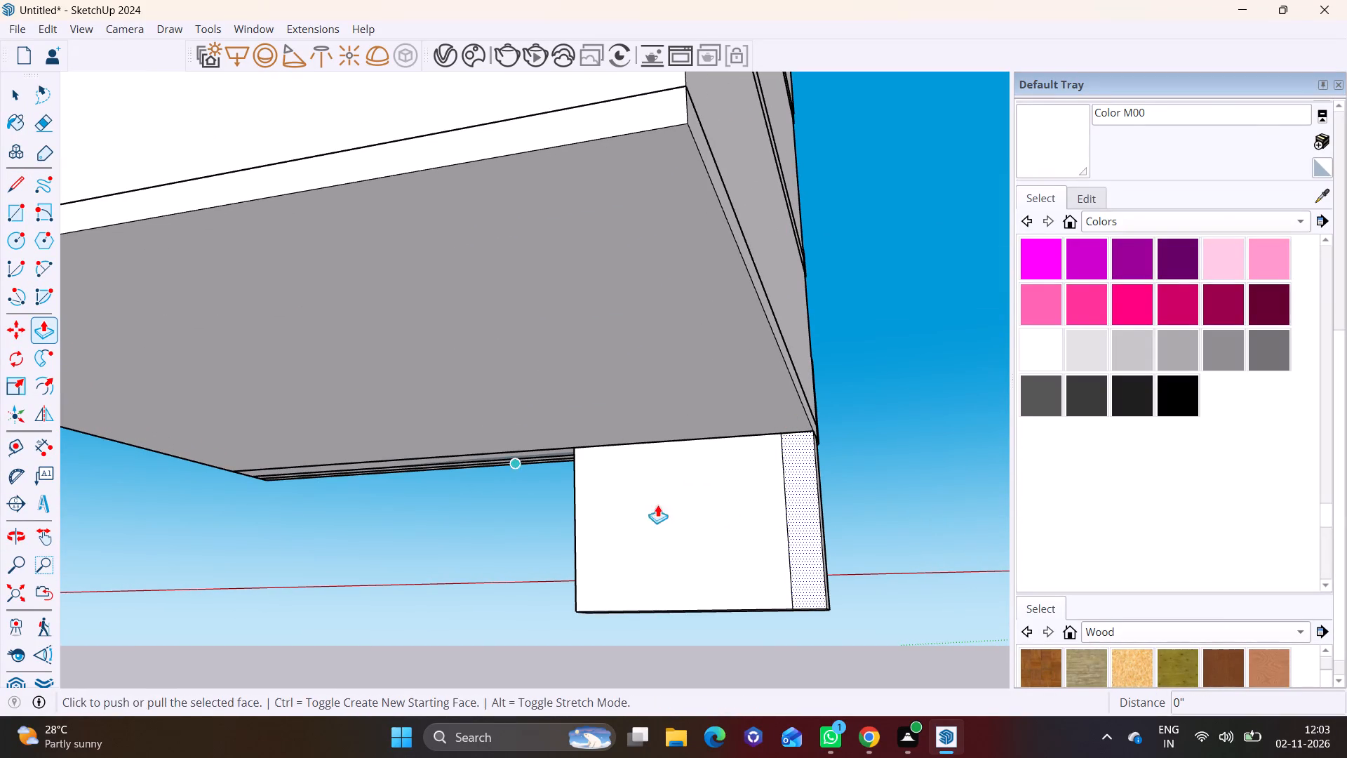
{"action": "left_click", "coordinate": [816, 546]}
{"action": "middle_click_drag", "start_coordinate": [642, 128], "coordinate": [643, 373]}
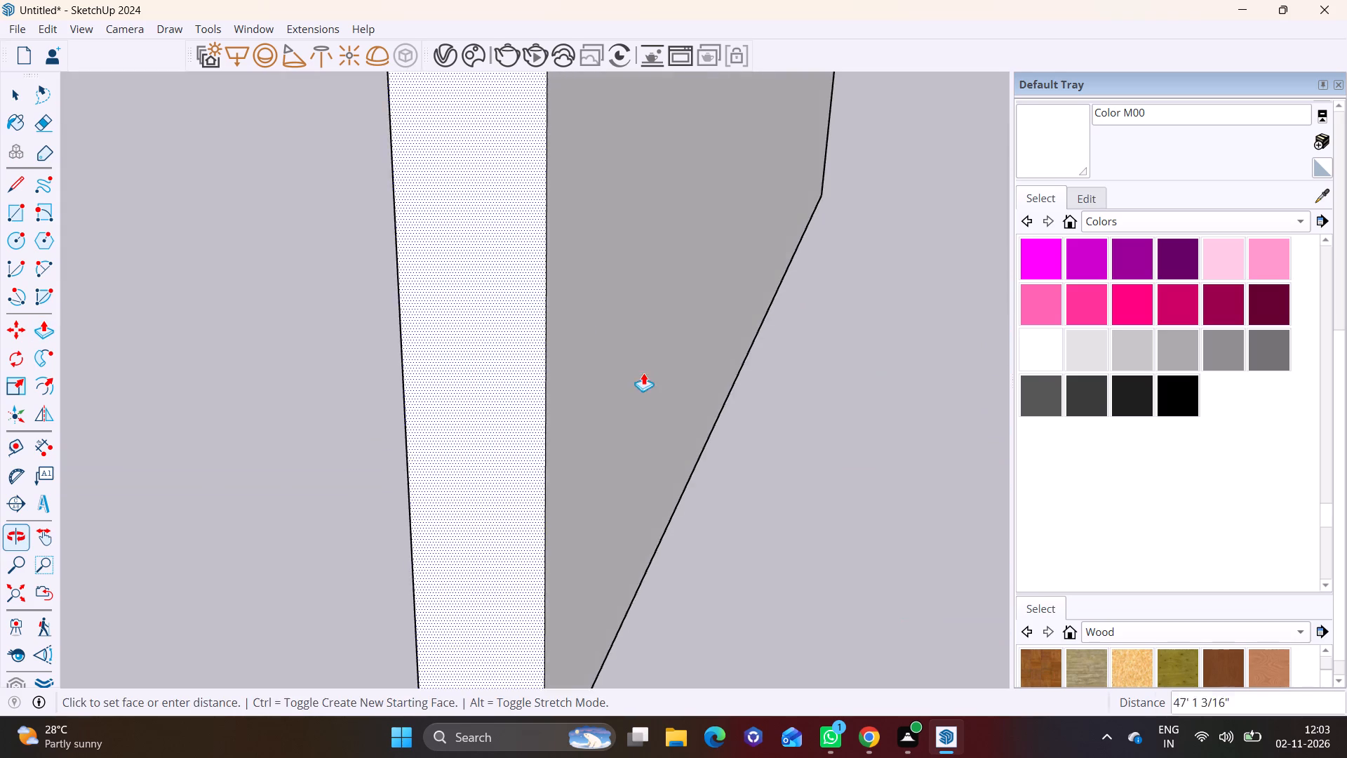
{"action": "scroll", "coordinate": [538, 270], "scroll_direction": "down", "scroll_amount": 7}
{"action": "left_click", "coordinate": [527, 135]}
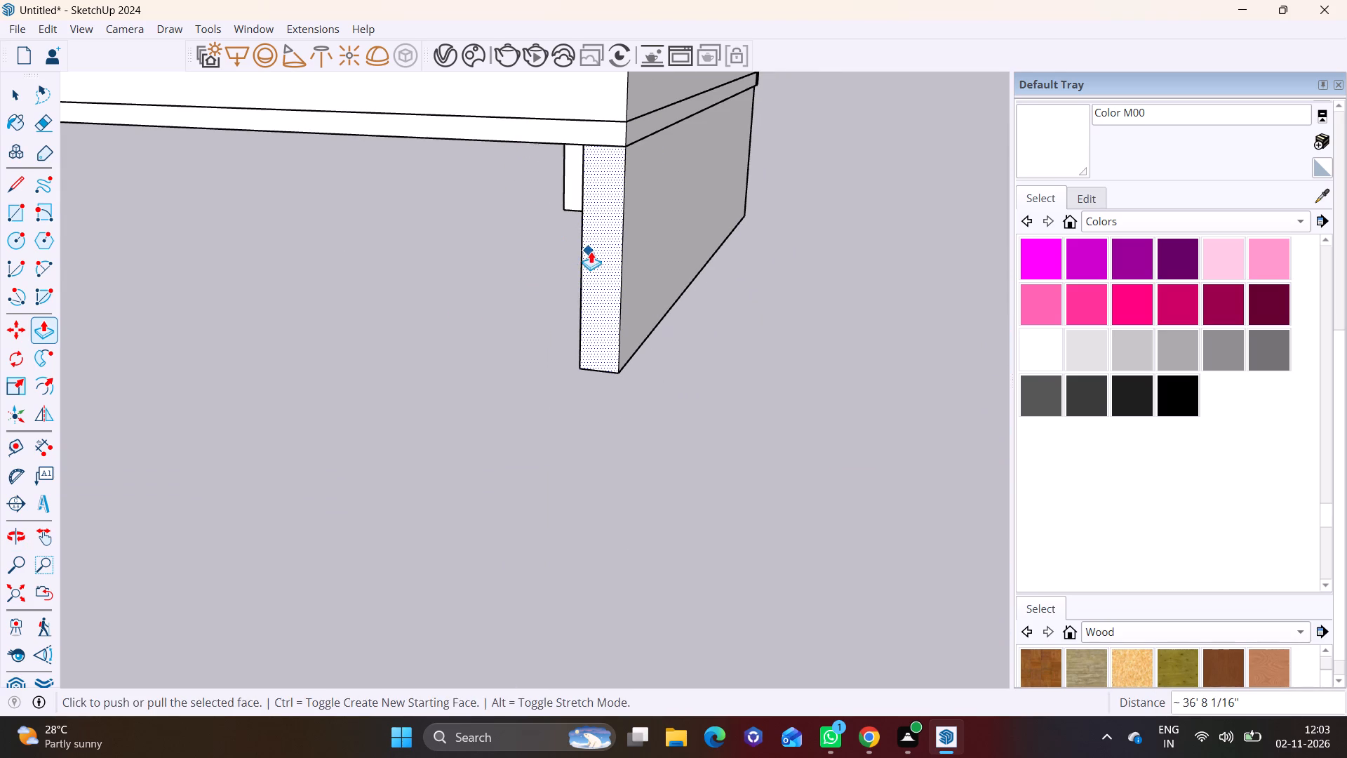
Mark off a strip with a 10' vertical line at the rear of the side wall's inner face and Push/Pull it across about 36' 8 5/8".
{"action": "middle_click_drag", "start_coordinate": [622, 259], "coordinate": [884, 279]}
{"action": "middle_click_drag", "start_coordinate": [873, 265], "coordinate": [1145, 180]}
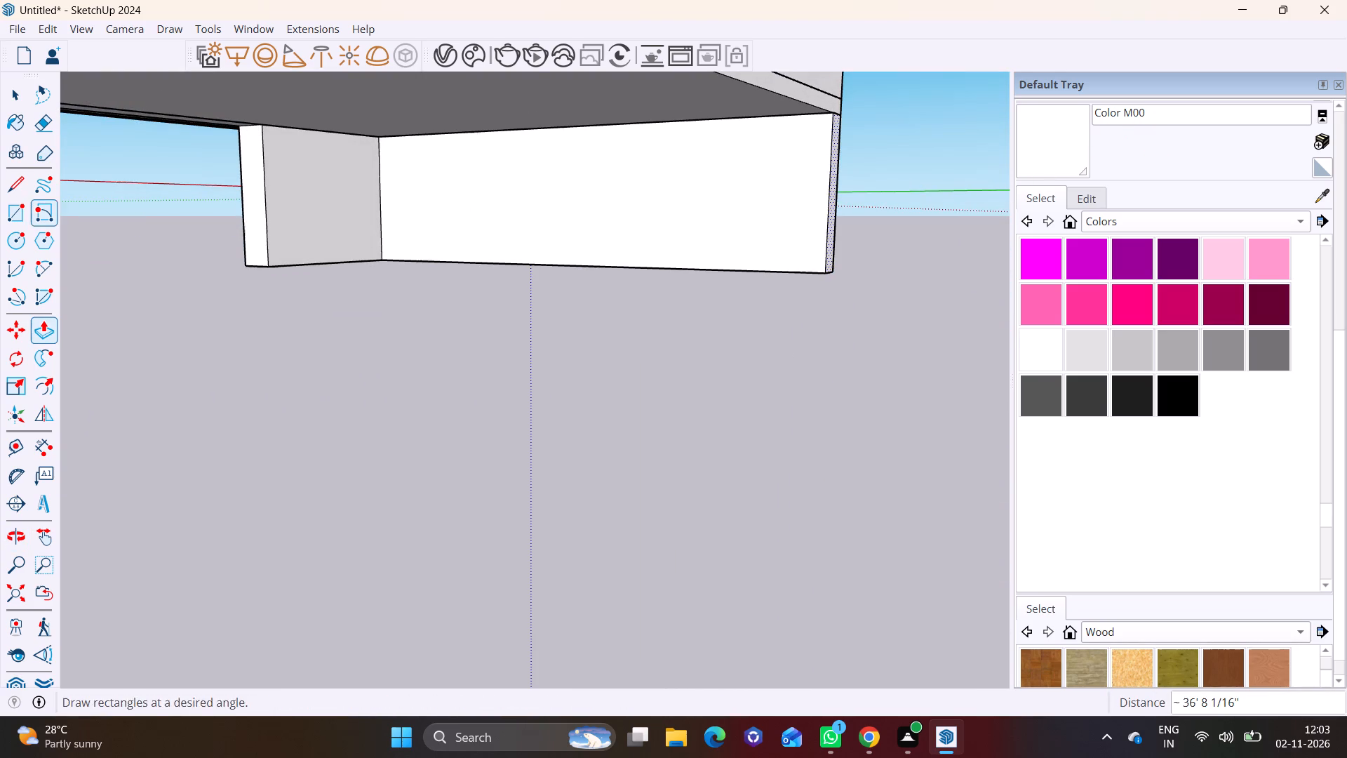
{"action": "left_click", "coordinate": [24, 182]}
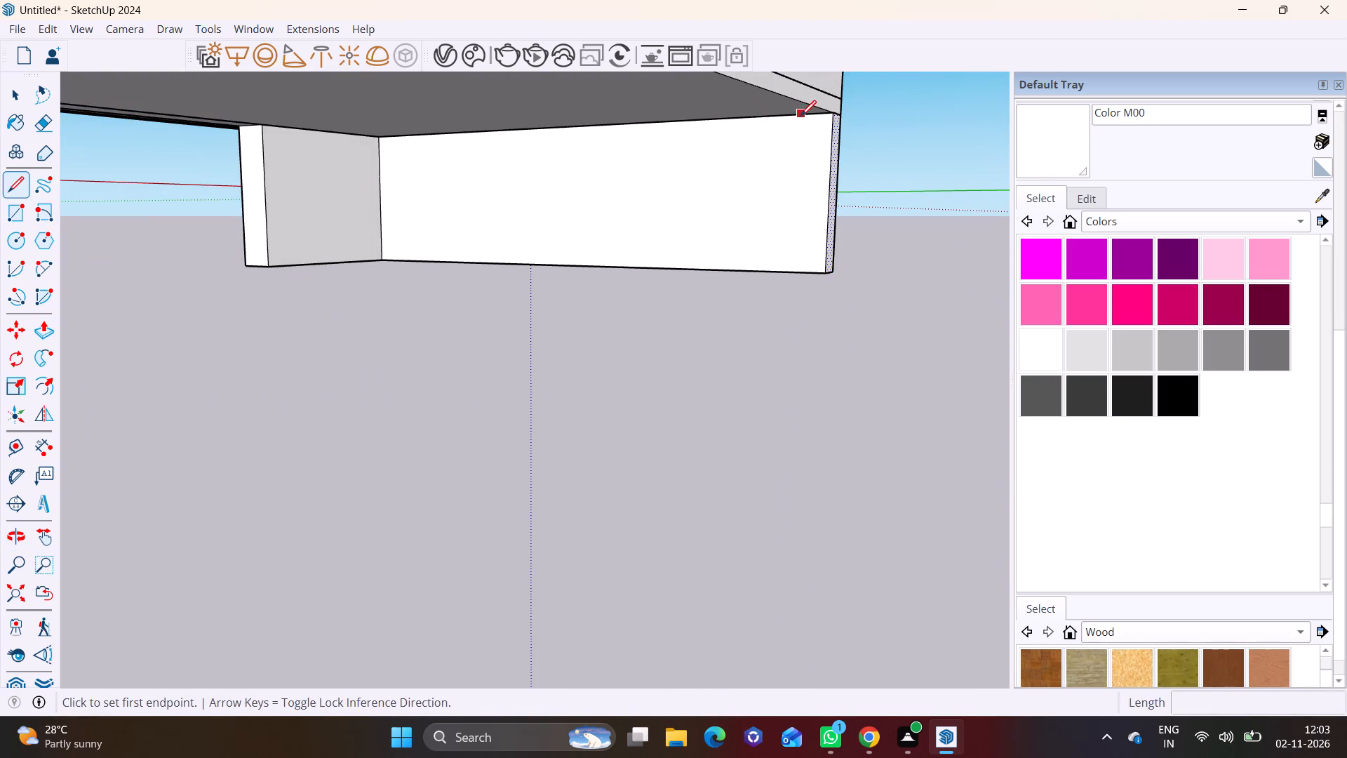
{"action": "left_click", "coordinate": [800, 116]}
{"action": "left_click", "coordinate": [794, 274]}
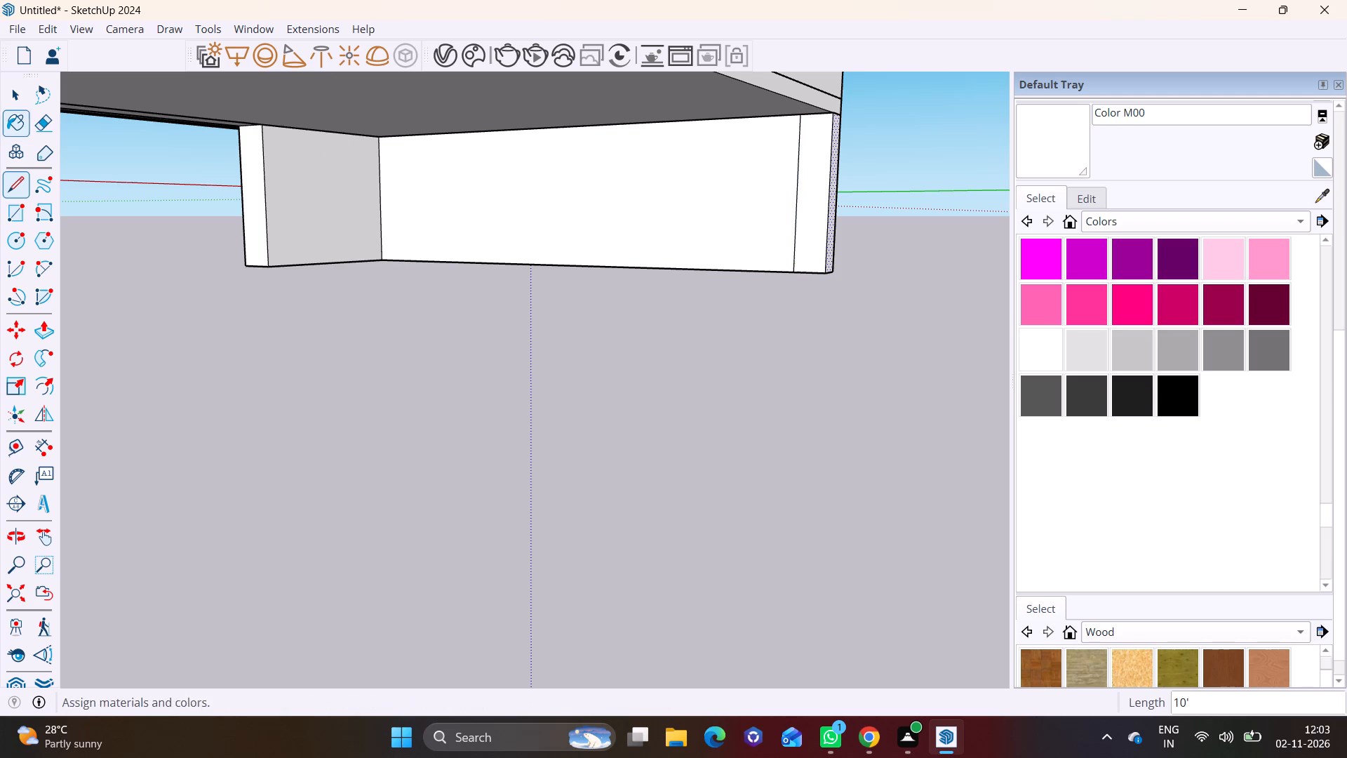
{"action": "left_click", "coordinate": [4, 101]}
{"action": "left_click", "coordinate": [816, 201]}
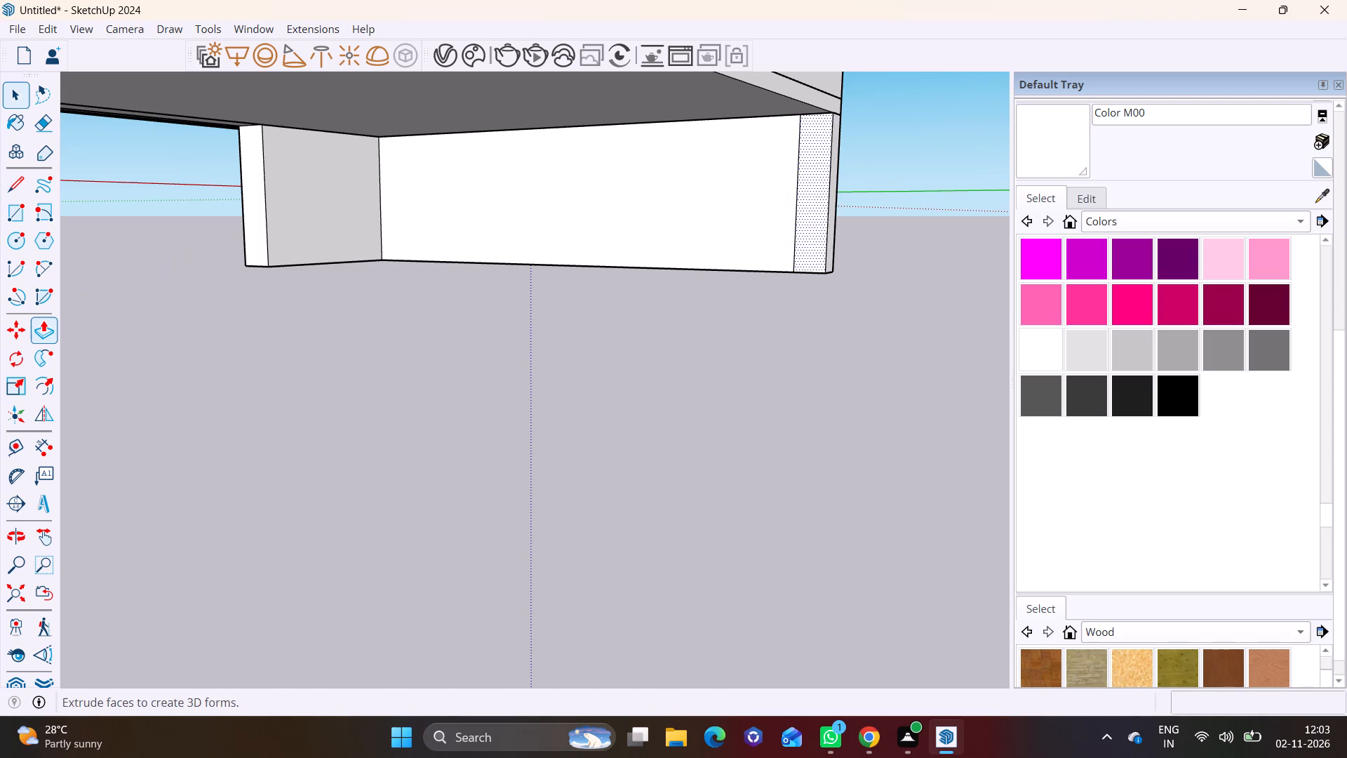
{"action": "left_click", "coordinate": [51, 326]}
{"action": "left_click", "coordinate": [819, 171]}
{"action": "scroll", "coordinate": [567, 168], "scroll_direction": "down", "scroll_amount": 8}
{"action": "middle_click_drag", "start_coordinate": [474, 230], "coordinate": [475, 273]}
{"action": "left_click", "coordinate": [525, 125]}
{"action": "scroll", "coordinate": [447, 209], "scroll_direction": "down", "scroll_amount": 8}
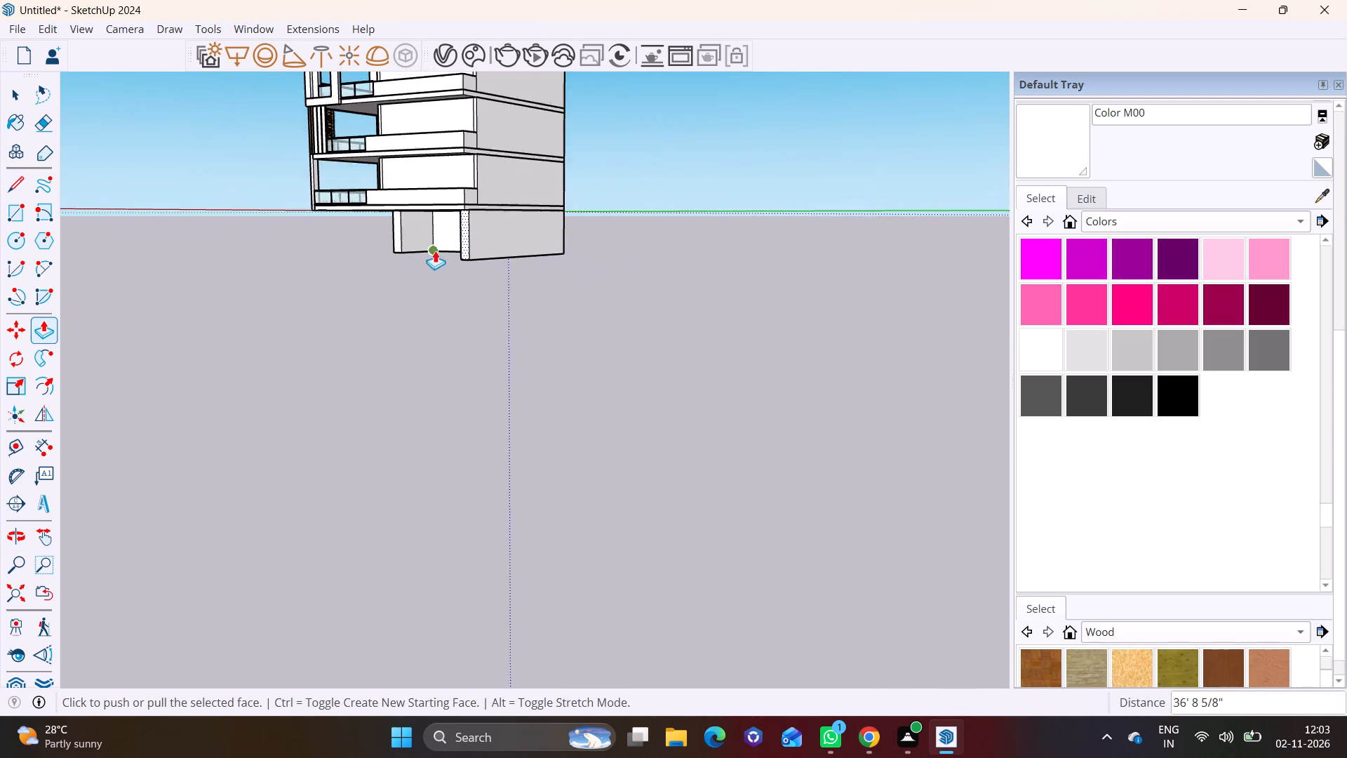
Push/Pull the free end of the rear ground-floor wall outward about 1' 5 1/2" to meet the slab's side edge.
{"action": "middle_click_drag", "start_coordinate": [430, 244], "coordinate": [852, 231]}
{"action": "middle_click_drag", "start_coordinate": [420, 234], "coordinate": [810, 213]}
{"action": "scroll", "coordinate": [354, 170], "scroll_direction": "up", "scroll_amount": 7}
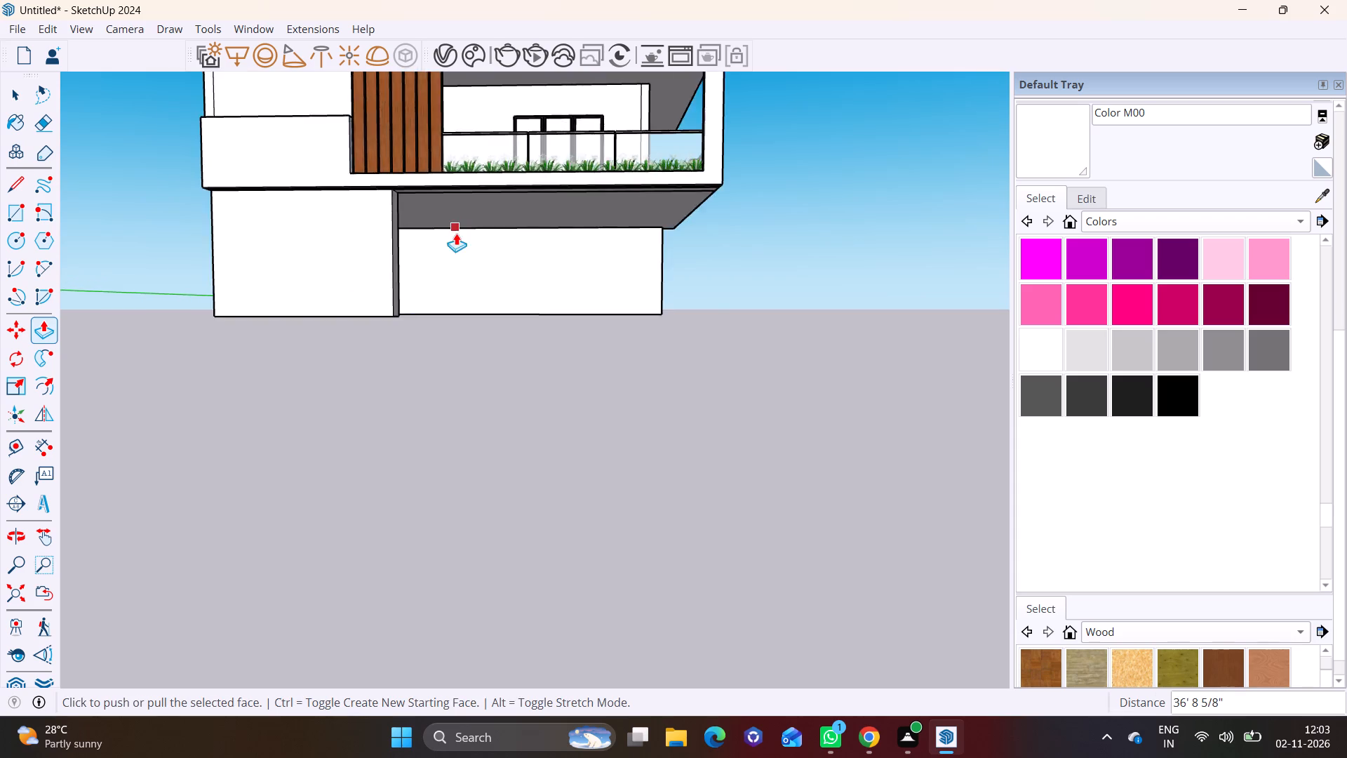
{"action": "middle_click_drag", "start_coordinate": [450, 234], "coordinate": [317, 292]}
{"action": "scroll", "coordinate": [489, 258], "scroll_direction": "up", "scroll_amount": 1}
{"action": "middle_click_drag", "start_coordinate": [490, 258], "coordinate": [537, 135]}
{"action": "scroll", "coordinate": [433, 353], "scroll_direction": "up", "scroll_amount": 4}
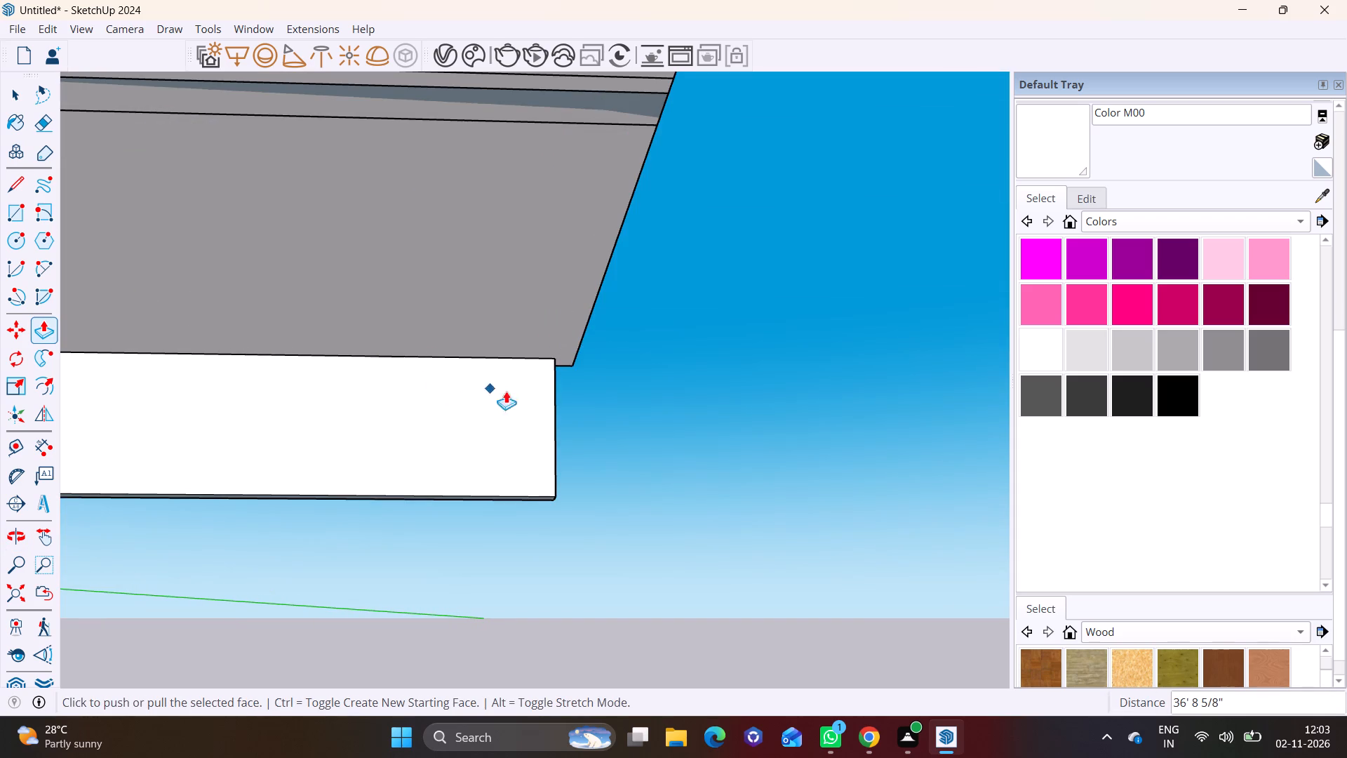
{"action": "middle_click_drag", "start_coordinate": [542, 394], "coordinate": [333, 446]}
{"action": "left_click", "coordinate": [610, 363]}
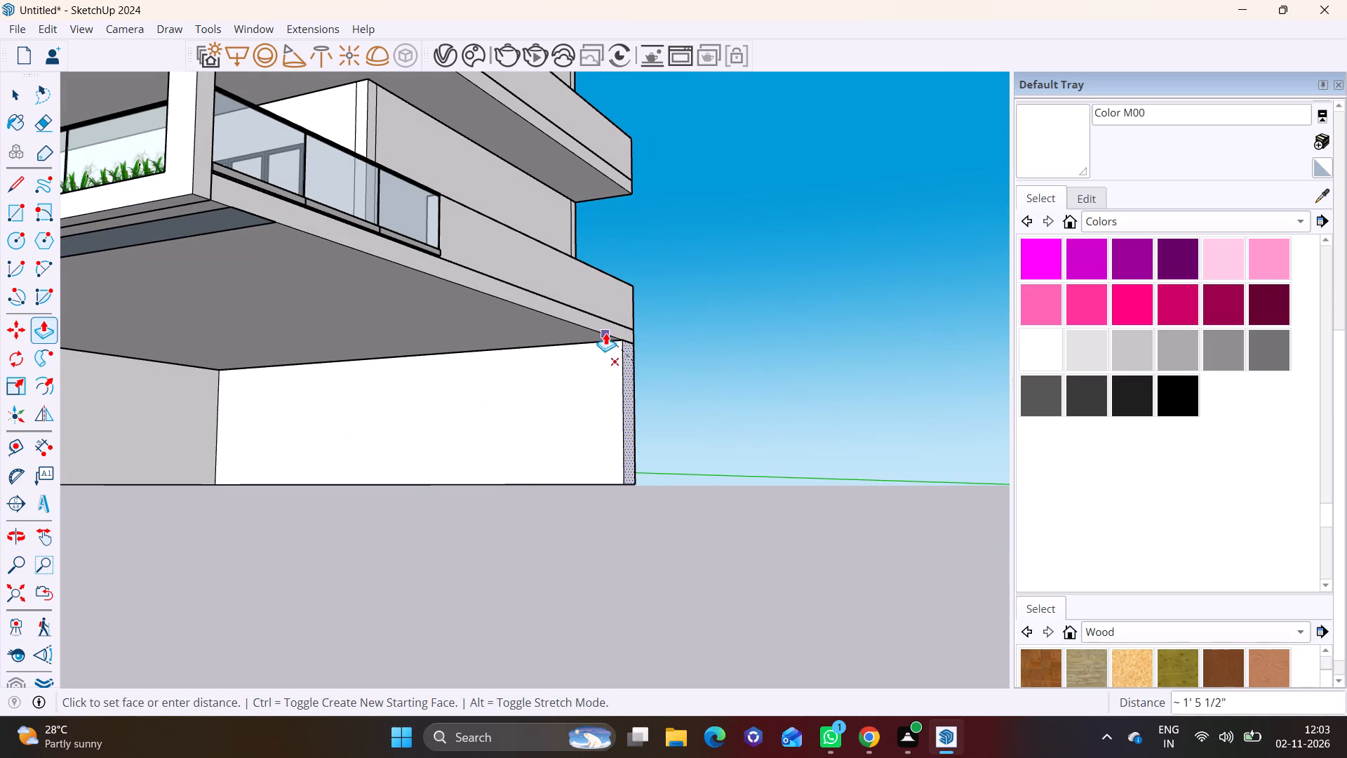
{"action": "left_click", "coordinate": [606, 331]}
Mark off a strip with a 10' vertical line at the rear wall's far end and Push/Pull it forward to the building's front as a second side wall.
{"action": "left_click", "coordinate": [9, 184]}
{"action": "middle_click_drag", "start_coordinate": [568, 294], "coordinate": [793, 328]}
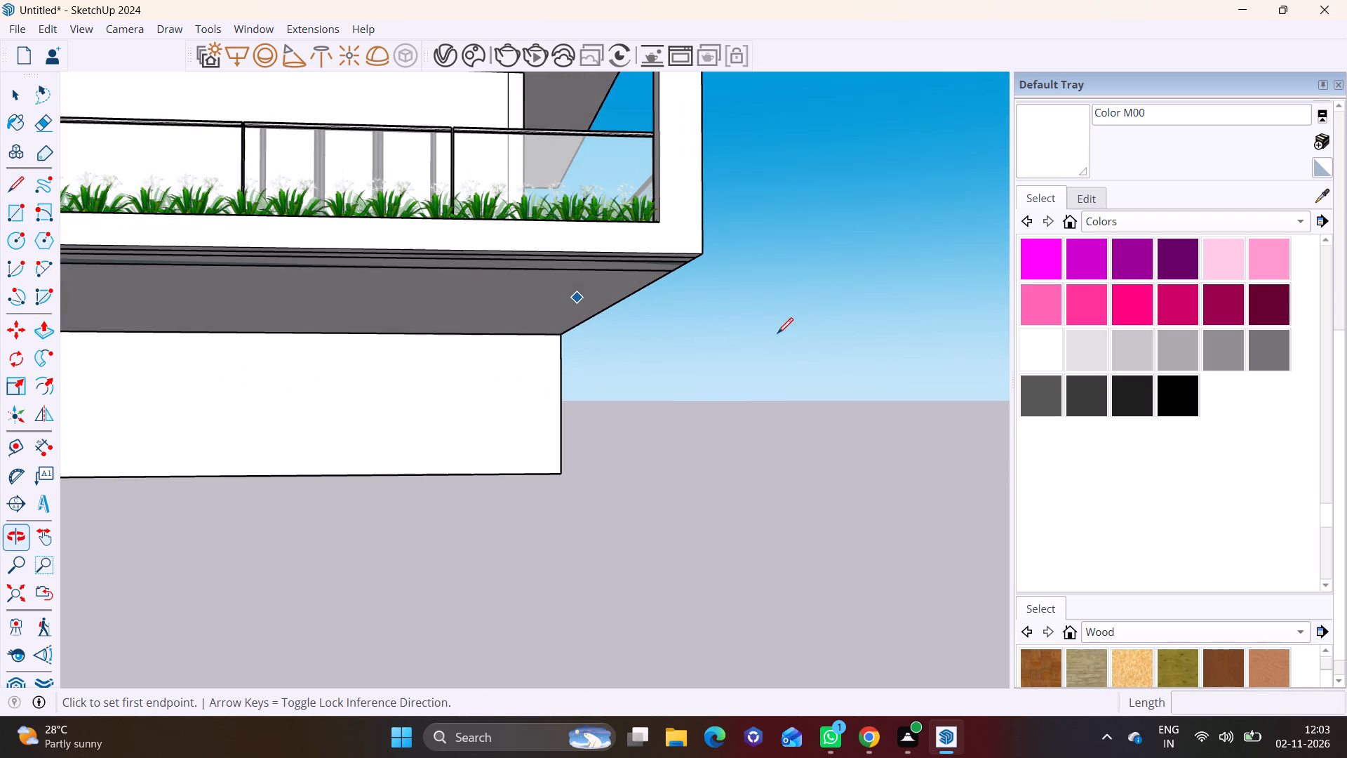
{"action": "left_click", "coordinate": [529, 335]}
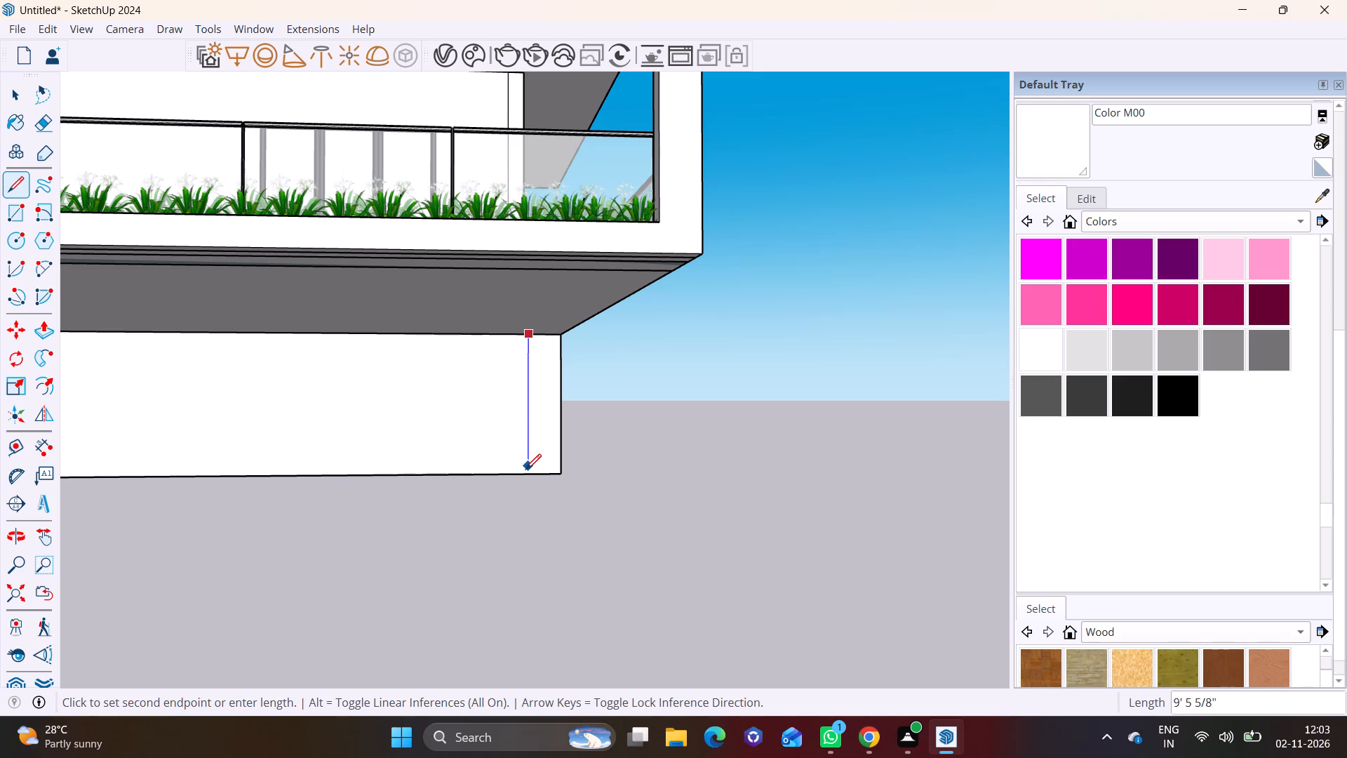
{"action": "left_click", "coordinate": [525, 472]}
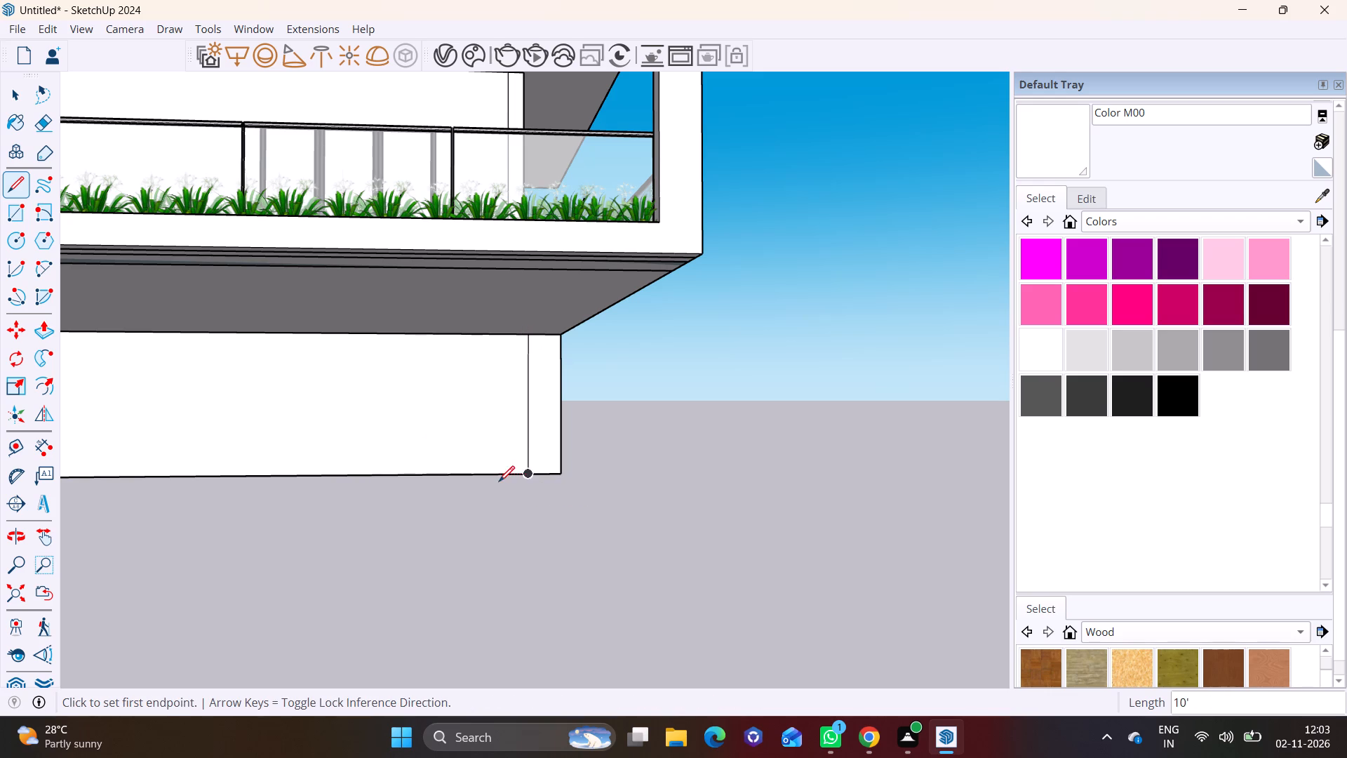
{"action": "left_click", "coordinate": [19, 93]}
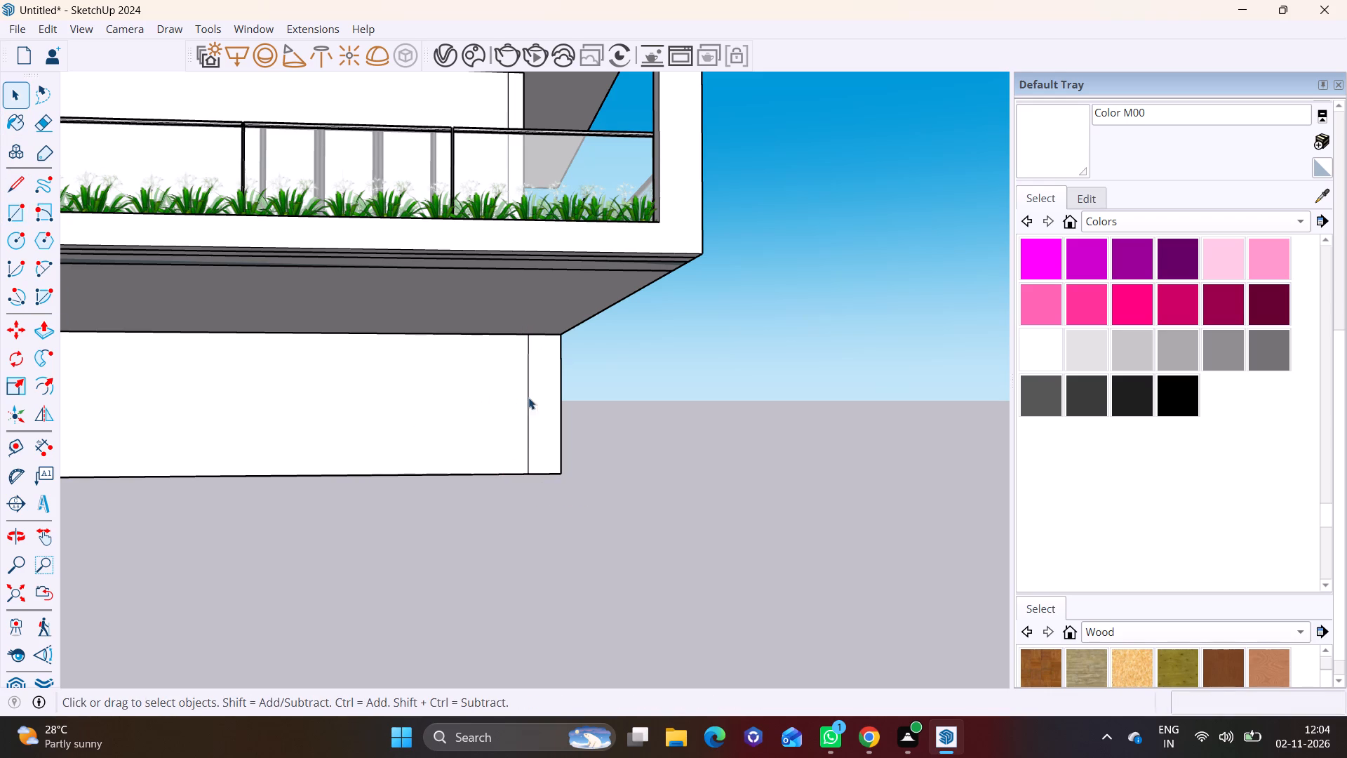
{"action": "left_click", "coordinate": [537, 397]}
{"action": "left_click", "coordinate": [51, 329]}
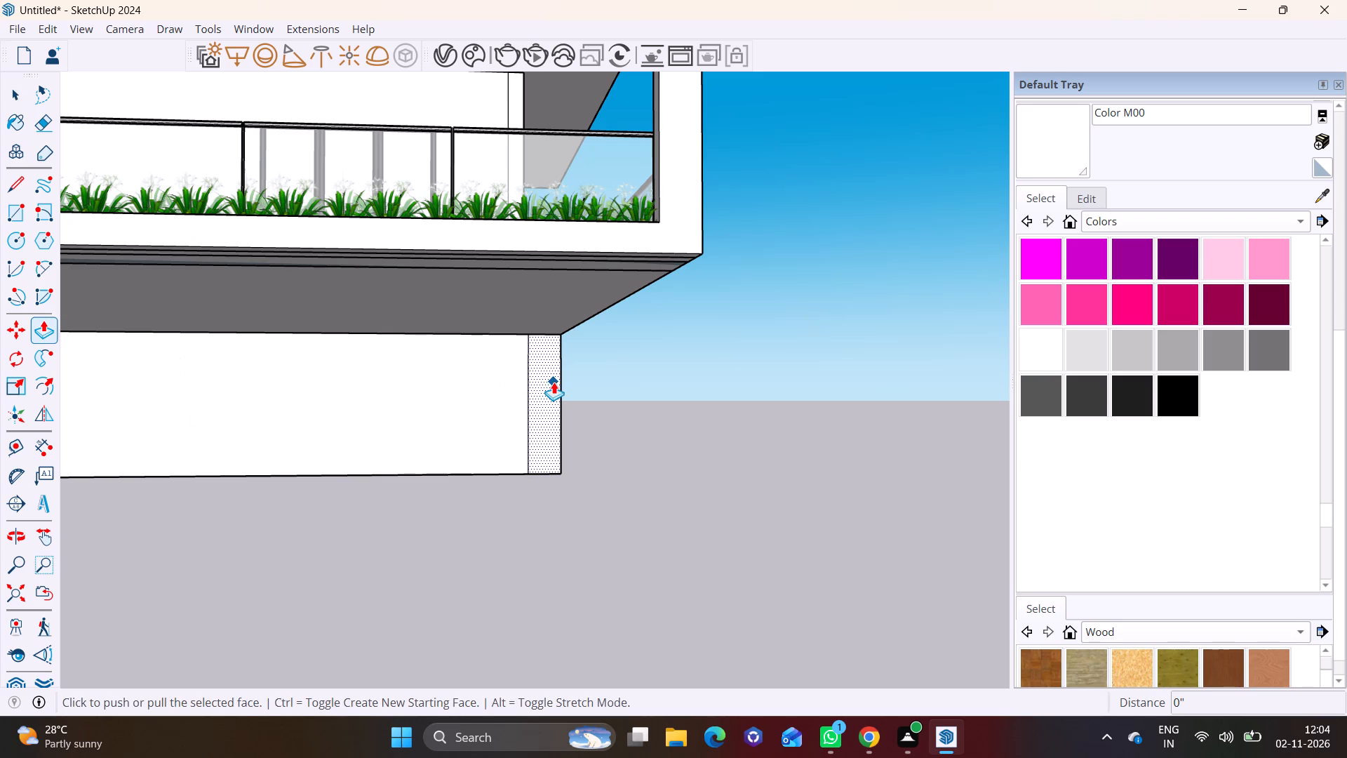
{"action": "left_click", "coordinate": [554, 382]}
{"action": "left_click", "coordinate": [687, 225]}
{"action": "key", "text": "space"}
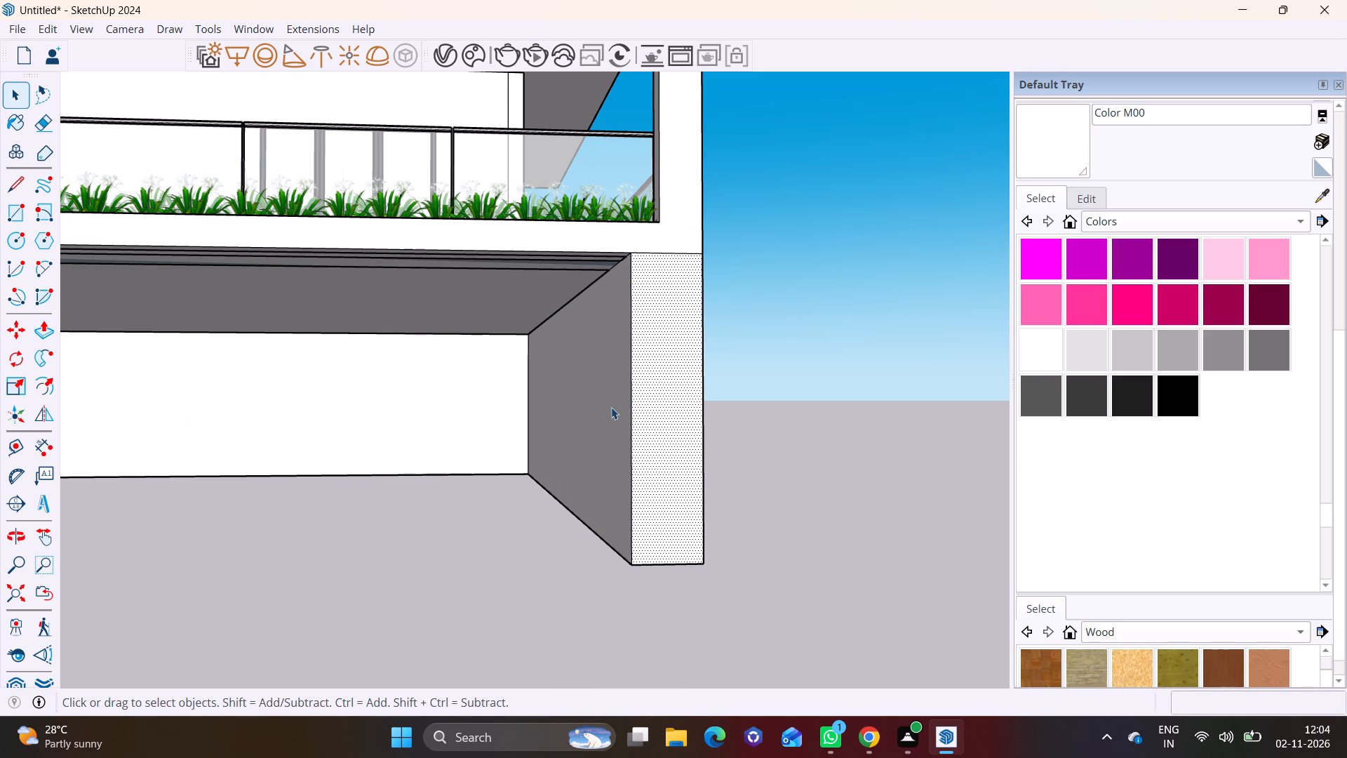
Thin the new side wall by pushing its inner face in about 7 3/4".
{"action": "left_click", "coordinate": [611, 407]}
{"action": "left_click", "coordinate": [52, 334]}
{"action": "left_click", "coordinate": [596, 407]}
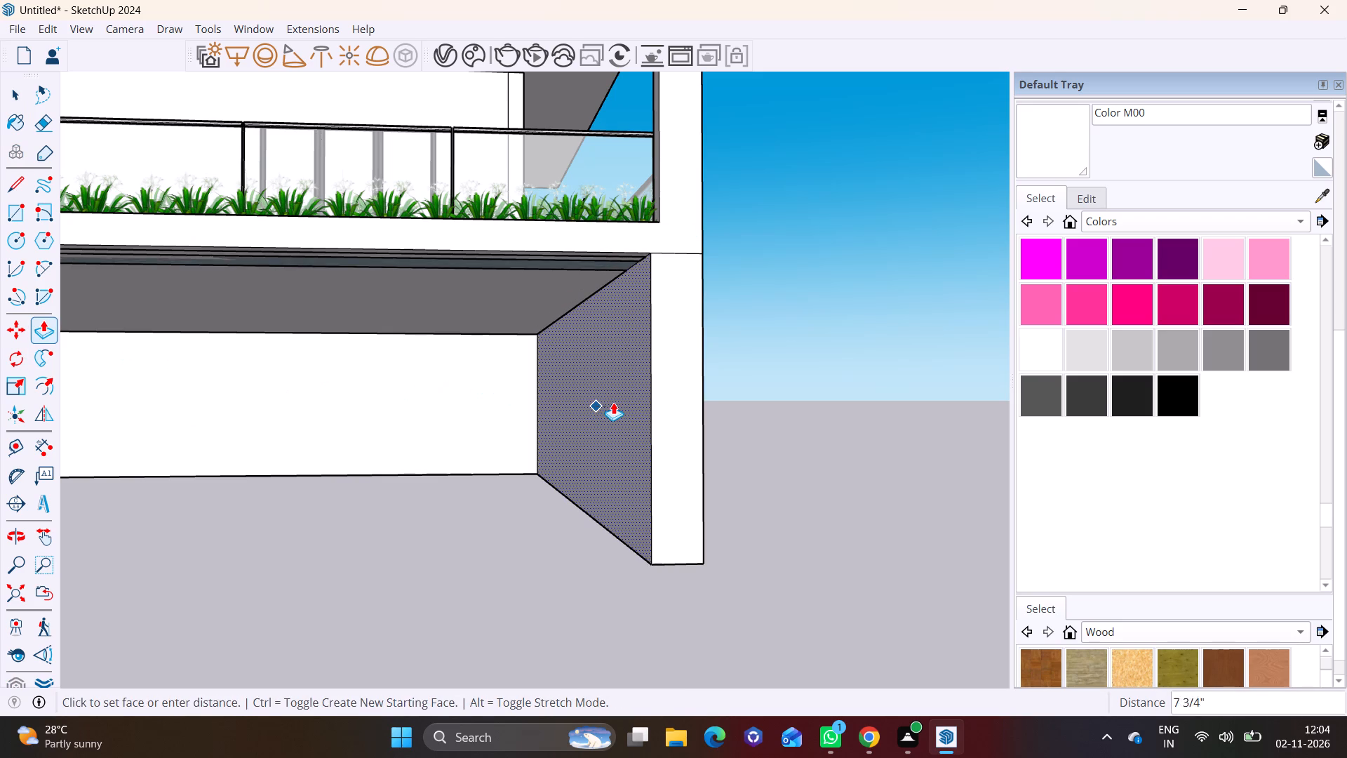
{"action": "left_click", "coordinate": [619, 401]}
{"action": "key", "text": "space"}
{"action": "left_click", "coordinate": [757, 444]}
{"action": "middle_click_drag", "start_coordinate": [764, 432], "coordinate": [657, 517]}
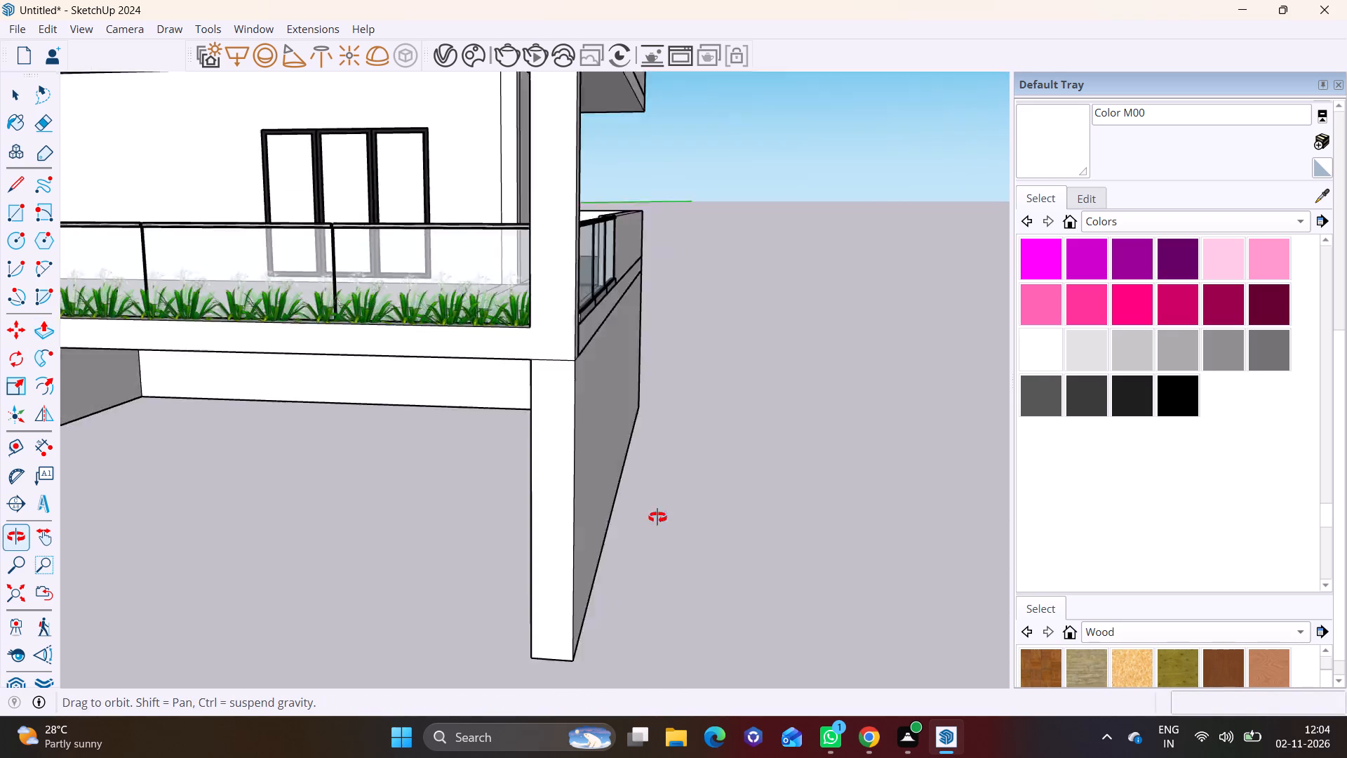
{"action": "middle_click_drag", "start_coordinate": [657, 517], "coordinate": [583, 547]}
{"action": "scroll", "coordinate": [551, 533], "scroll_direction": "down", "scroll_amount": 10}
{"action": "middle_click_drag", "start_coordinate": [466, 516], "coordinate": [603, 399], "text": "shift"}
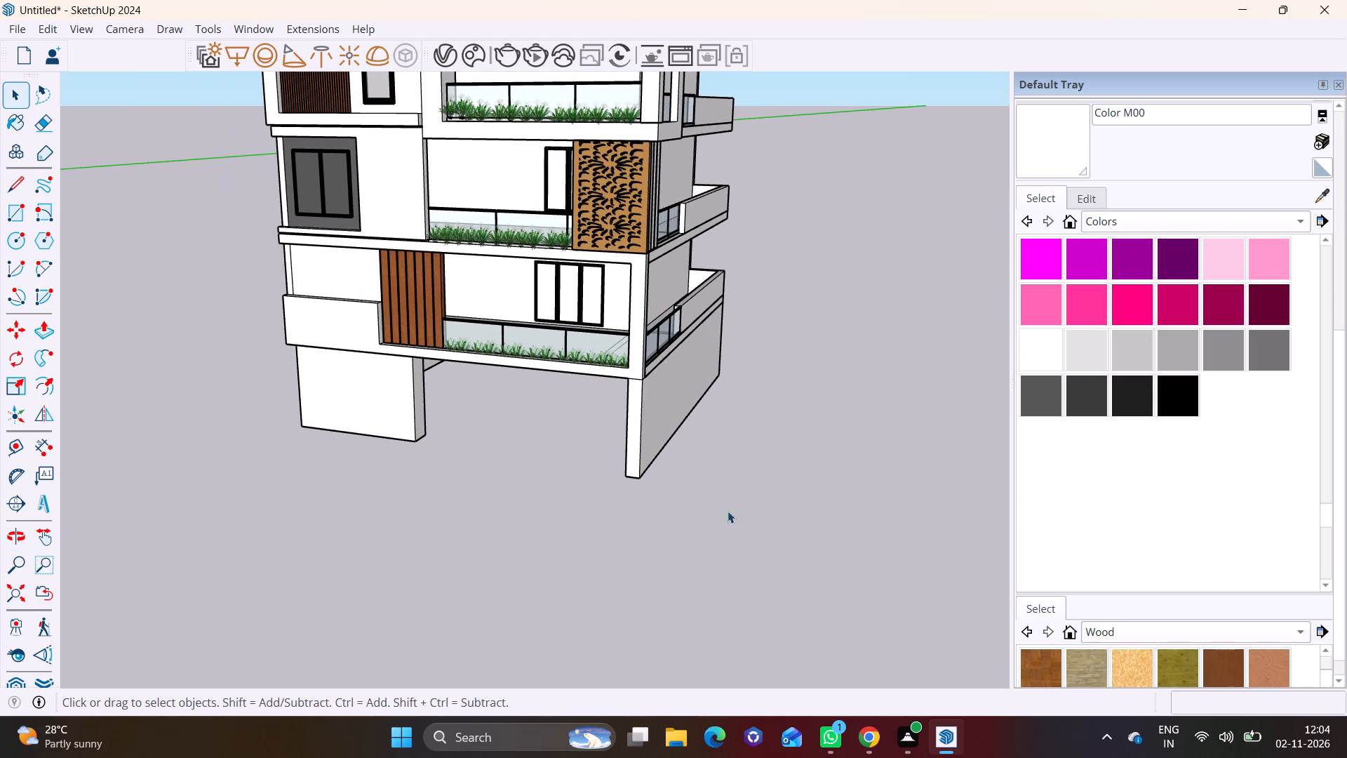
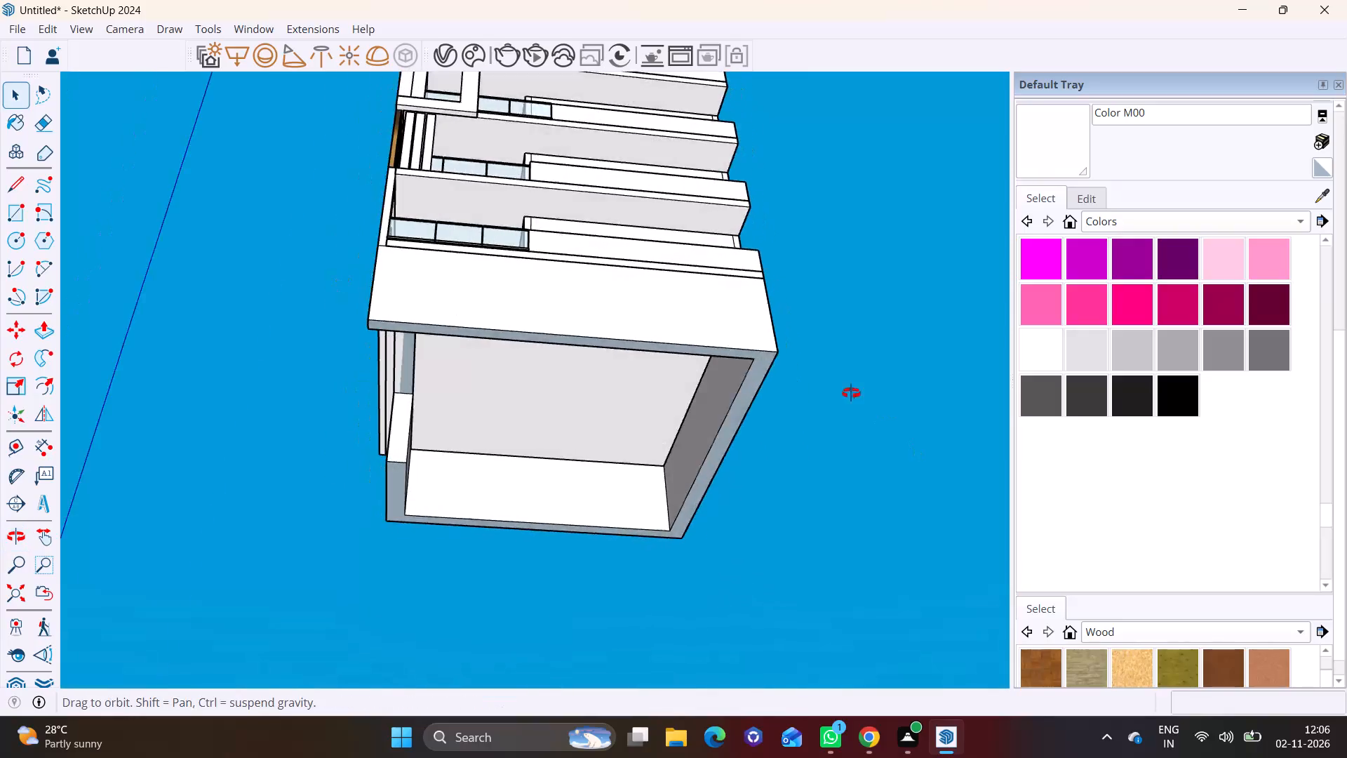
Draw a 40' by 1' rotated rectangle hanging down from the rear ground-floor wall's bottom outer edge.
{"action": "middle_click_drag", "start_coordinate": [851, 393], "coordinate": [815, 268]}
{"action": "left_click", "coordinate": [42, 215]}
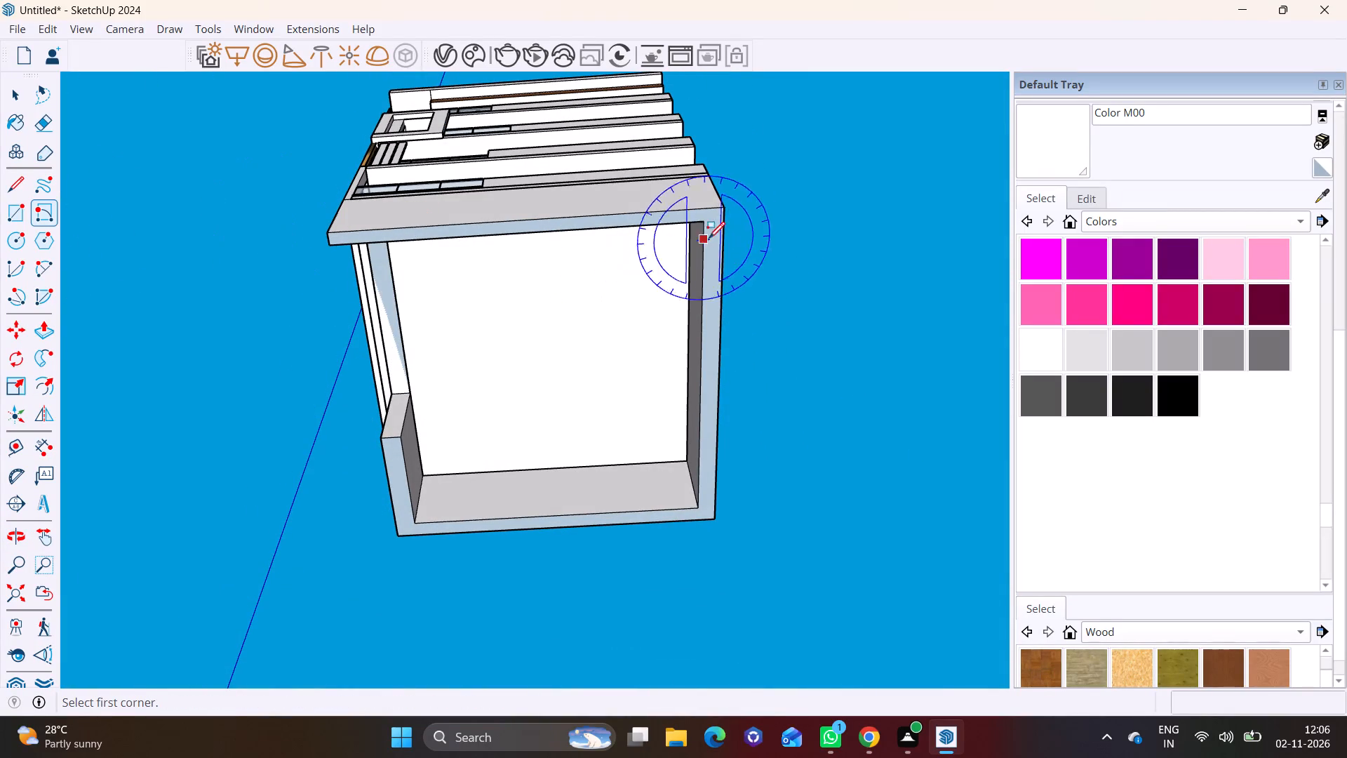
{"action": "left_click", "coordinate": [724, 214]}
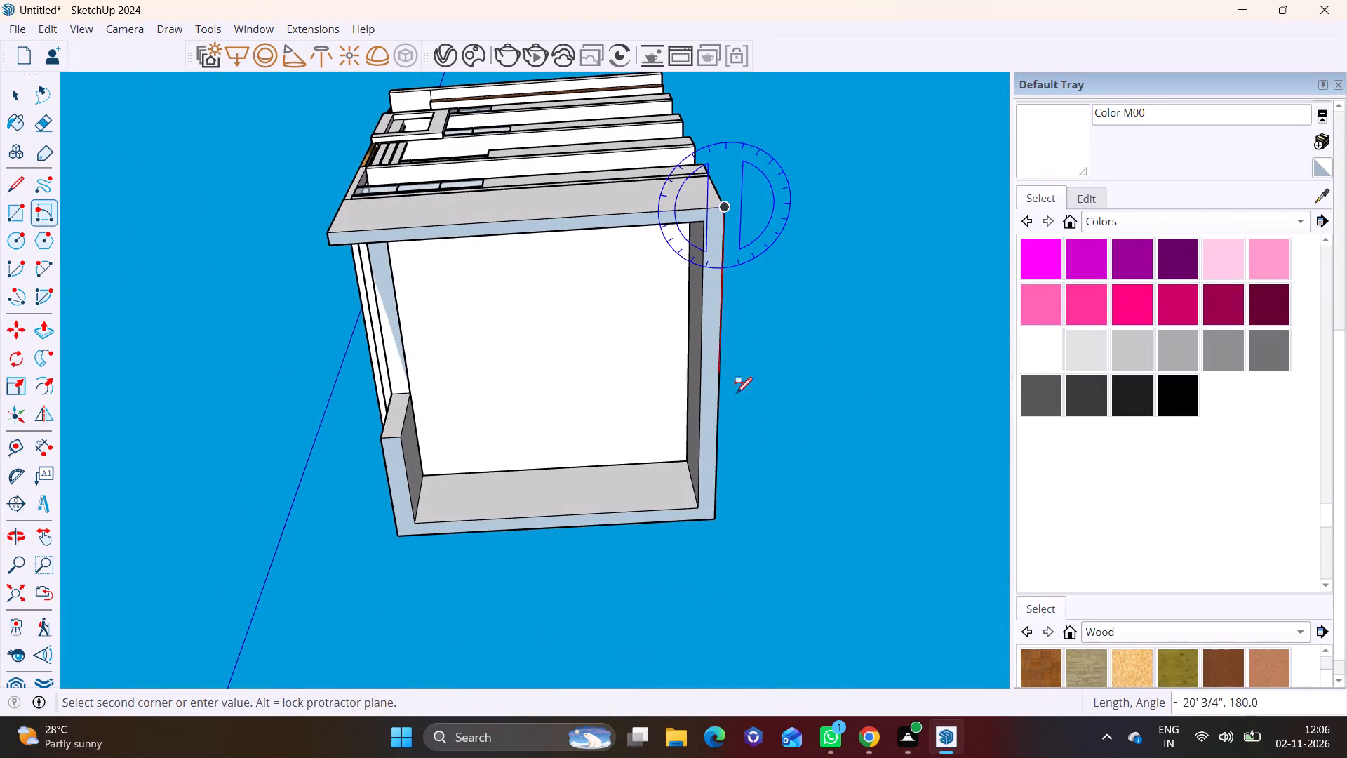
{"action": "left_click", "coordinate": [717, 517]}
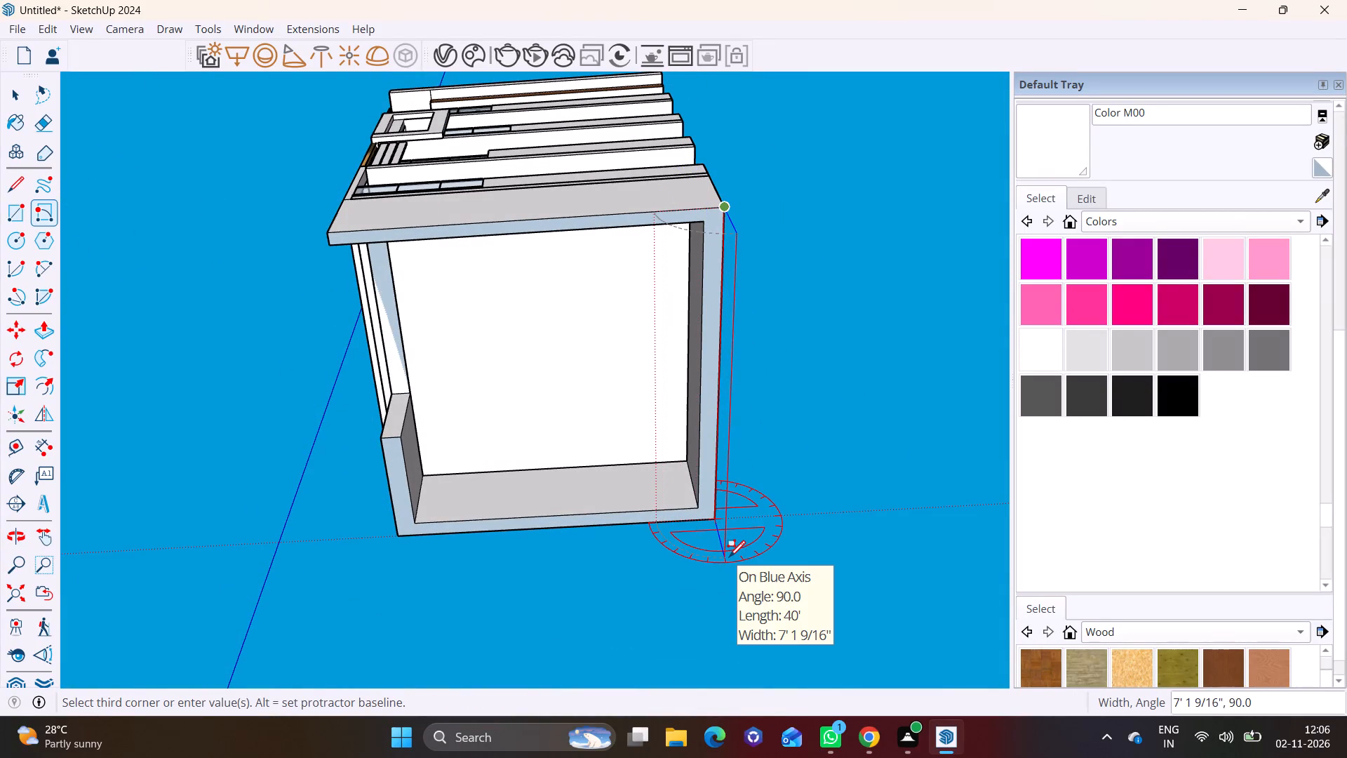
{"action": "type", "text": "1'"}
{"action": "key", "text": "Return"}
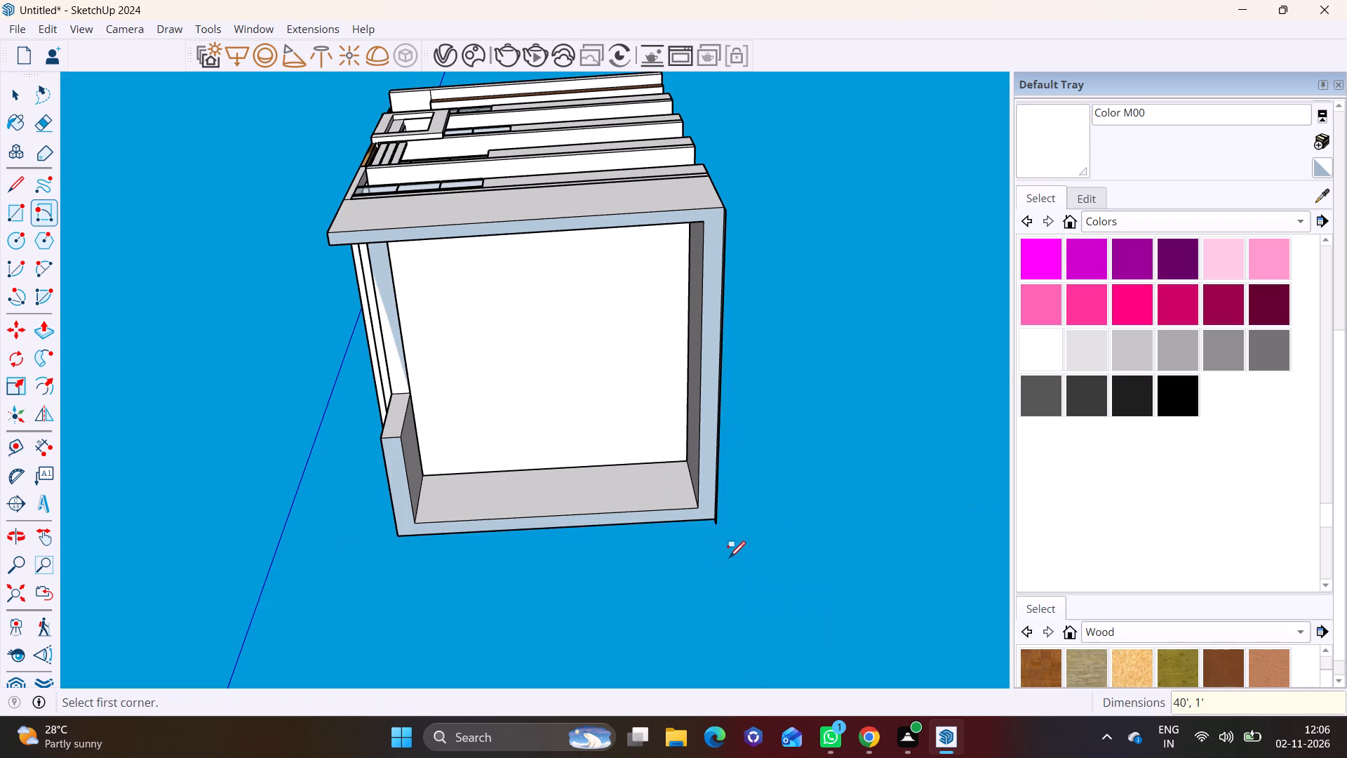
Make the new 1' rectangle strip and its edges into a group.
{"action": "middle_click_drag", "start_coordinate": [832, 232], "coordinate": [1052, 279]}
{"action": "scroll", "coordinate": [906, 390], "scroll_direction": "up", "scroll_amount": 7}
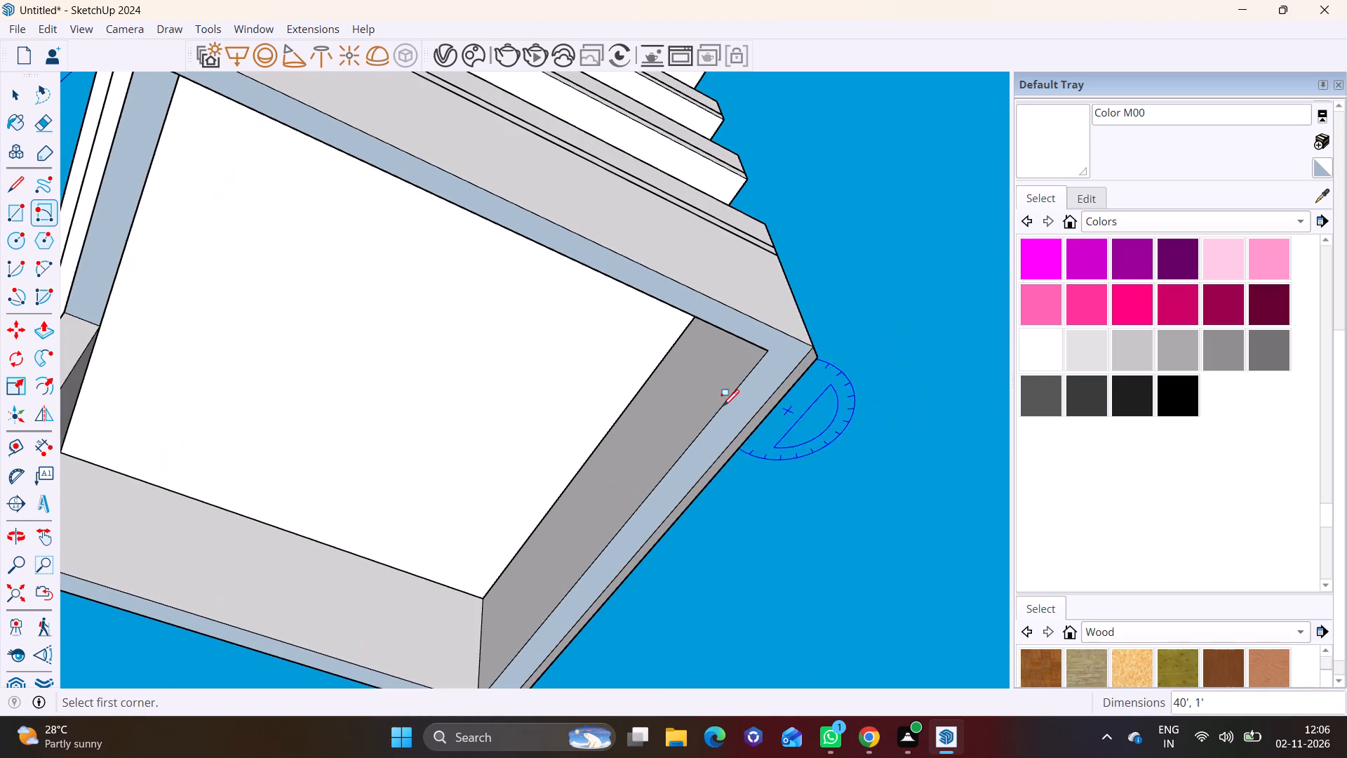
{"action": "left_click", "coordinate": [9, 97]}
{"action": "middle_click_drag", "start_coordinate": [323, 284], "coordinate": [504, 370]}
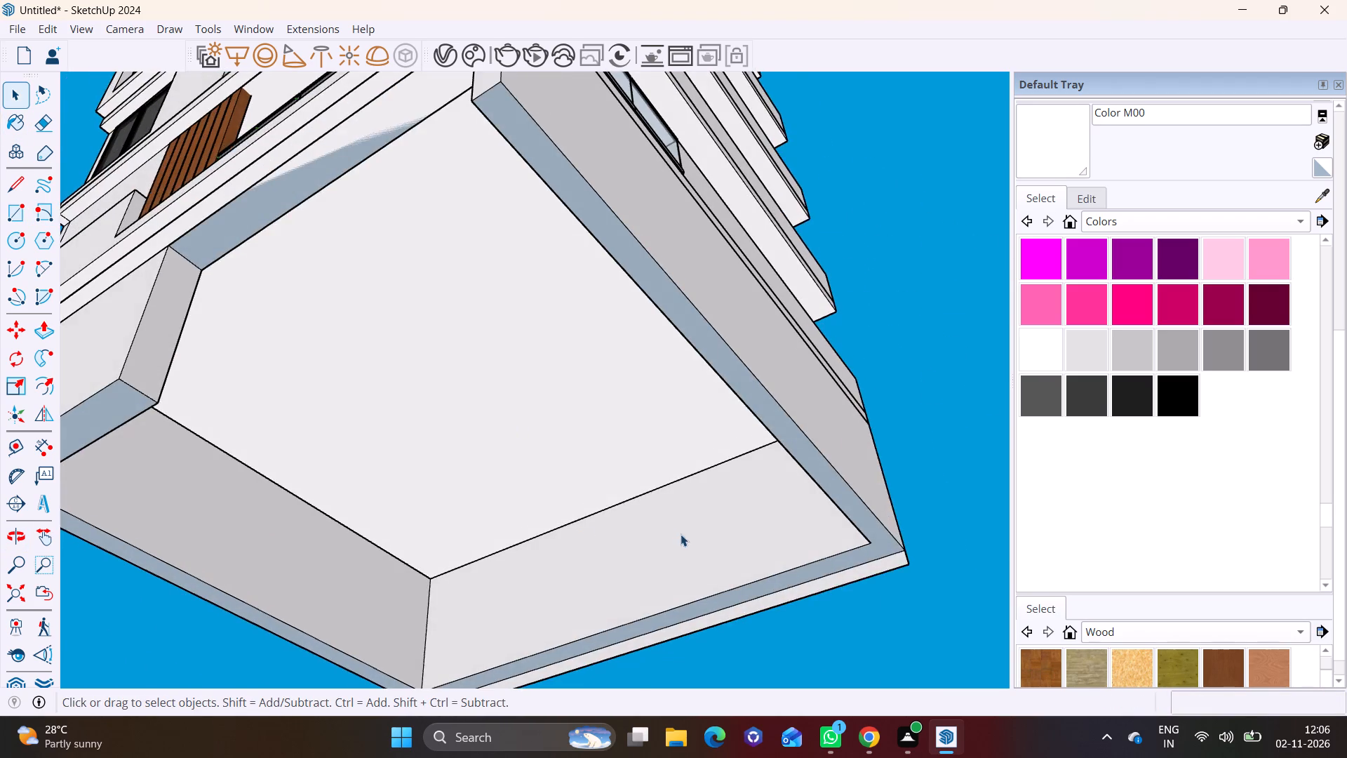
{"action": "scroll", "coordinate": [680, 534], "scroll_direction": "up", "scroll_amount": 3}
{"action": "double_click", "coordinate": [880, 606]}
{"action": "right_click", "coordinate": [880, 606]}
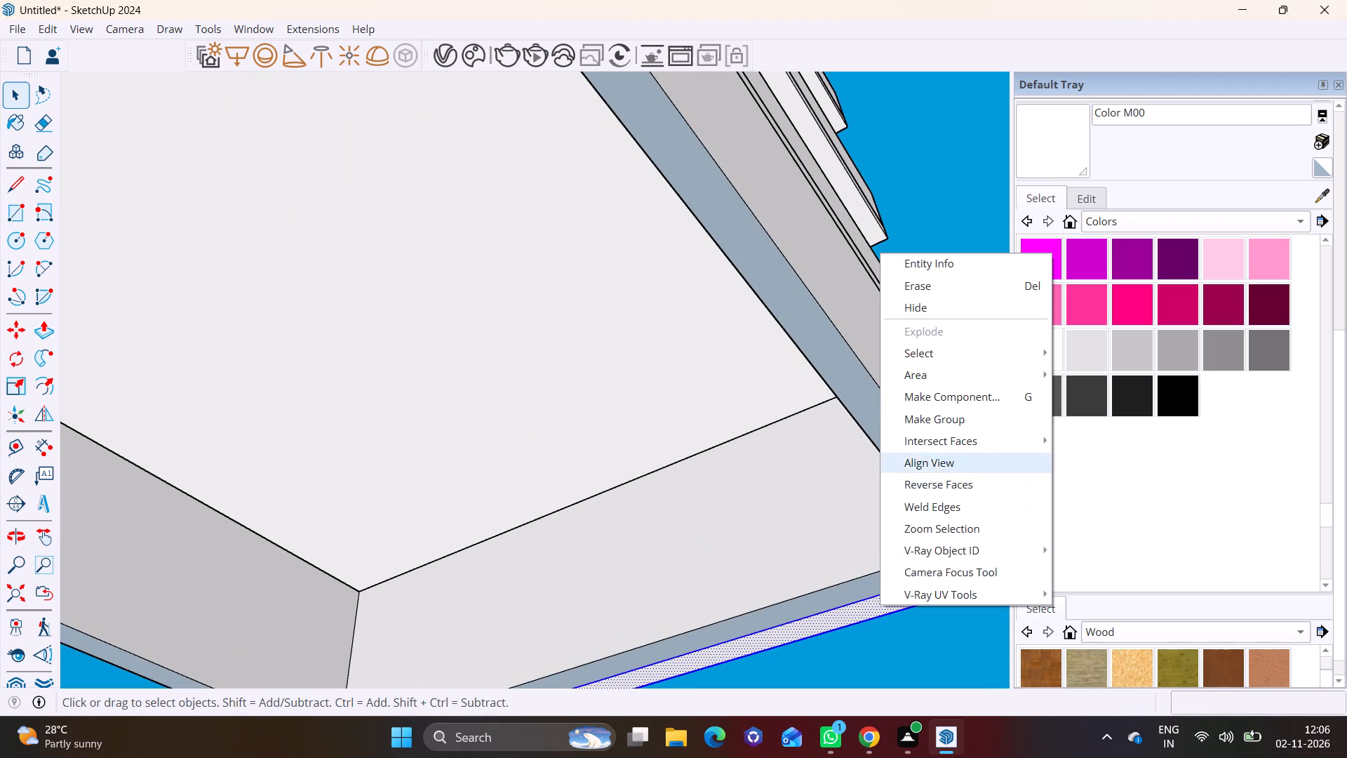
{"action": "left_click", "coordinate": [939, 415]}
Inside the group, Push/Pull the strip forward about 40' 10" to the building's front as a base slab under the ground floor.
{"action": "triple_click", "coordinate": [949, 590]}
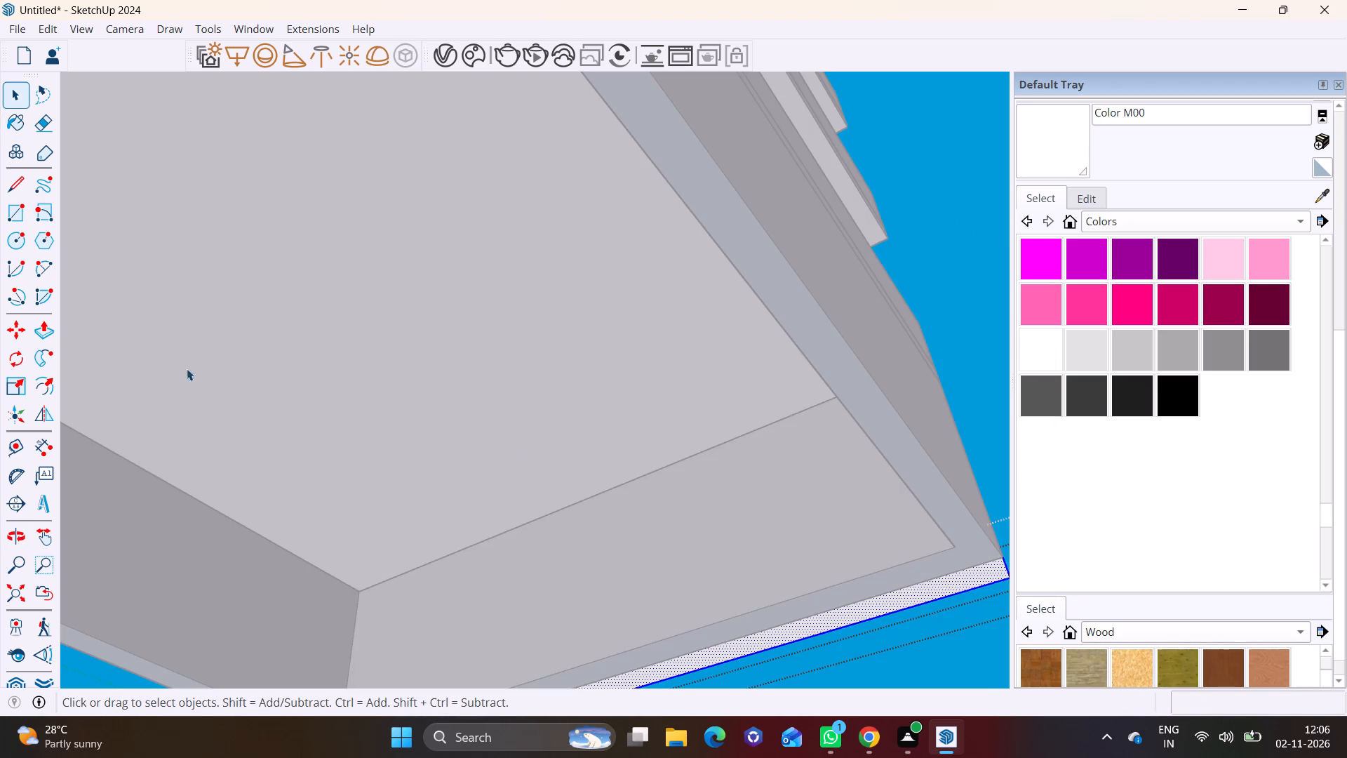
{"action": "left_click", "coordinate": [51, 327]}
{"action": "left_click", "coordinate": [919, 592]}
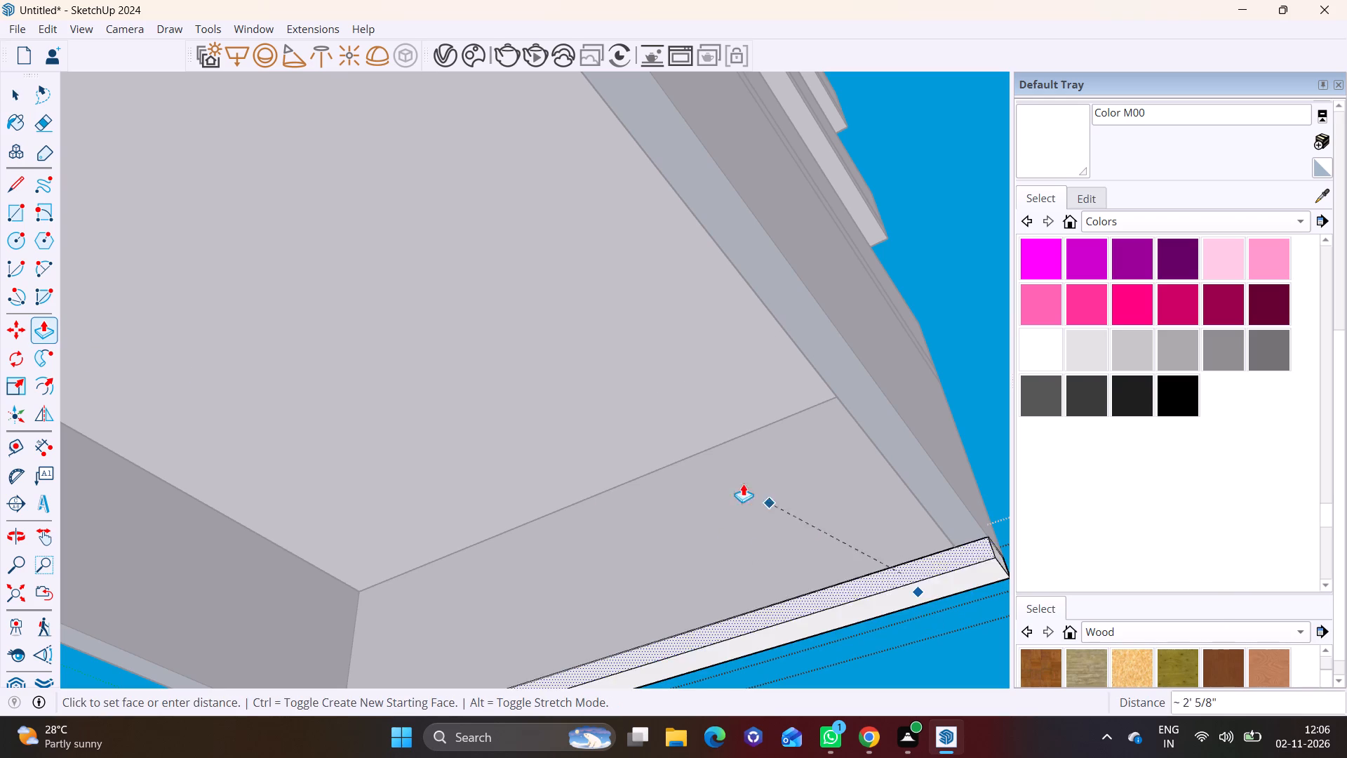
{"action": "scroll", "coordinate": [612, 365], "scroll_direction": "down", "scroll_amount": 4}
{"action": "middle_click_drag", "start_coordinate": [521, 211], "coordinate": [531, 340]}
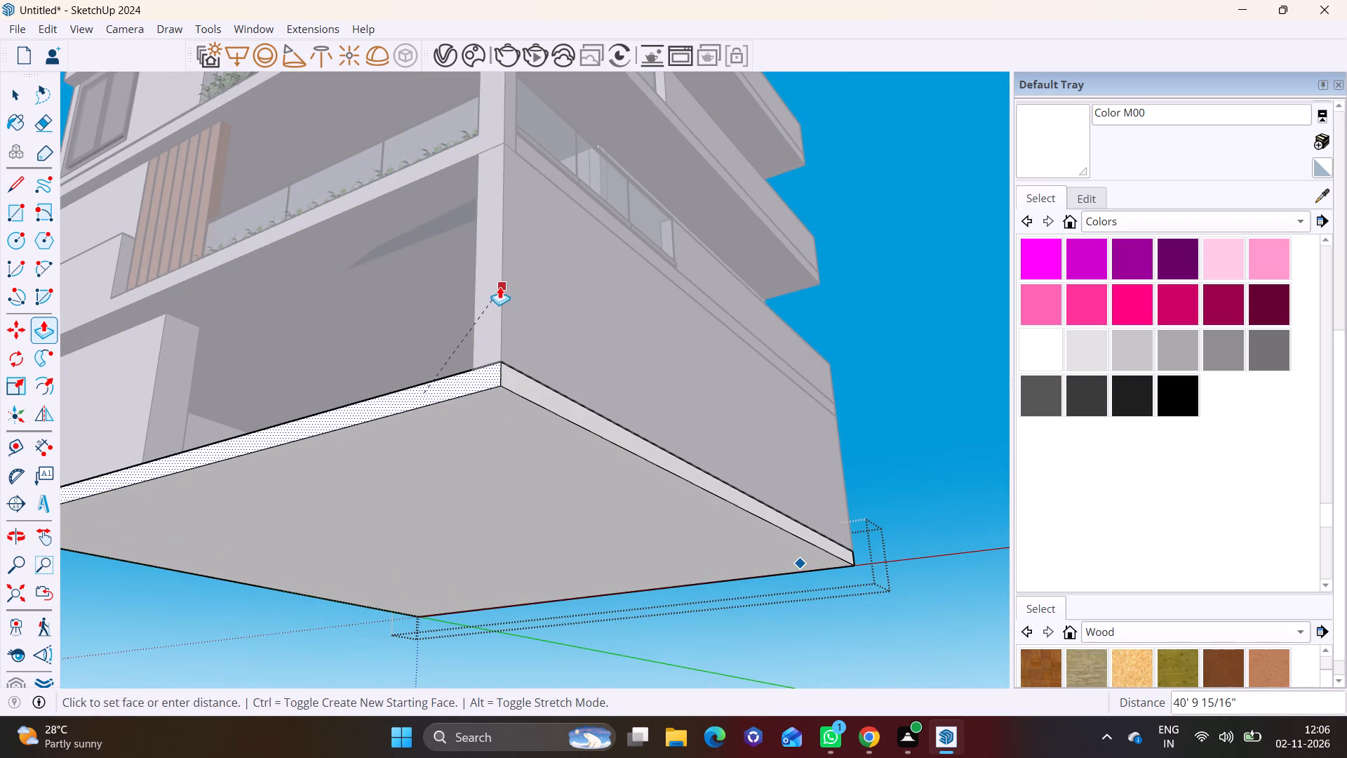
{"action": "left_click", "coordinate": [500, 284]}
{"action": "left_click", "coordinate": [17, 95]}
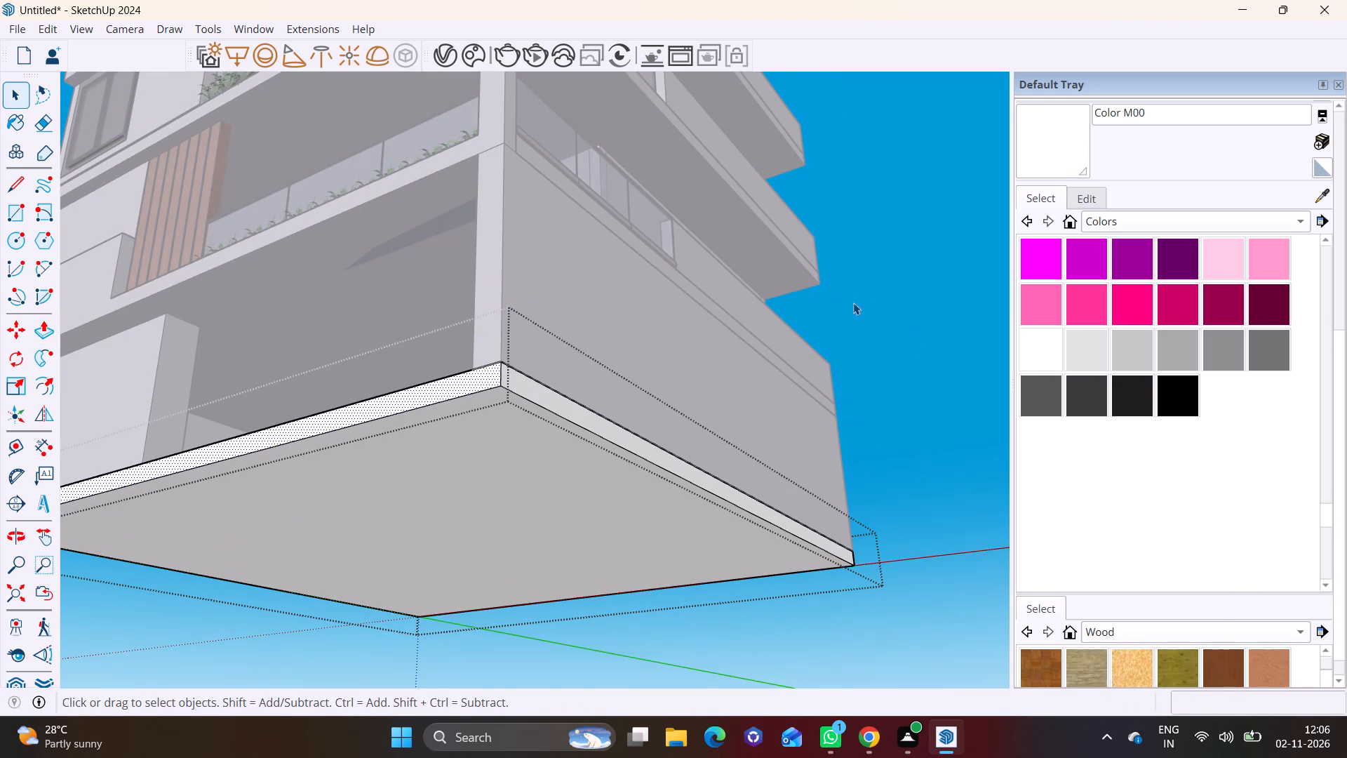
{"action": "left_click", "coordinate": [934, 320]}
Push/Pull the front face of the solid ground-floor wall block forward to the base slab's front edge.
{"action": "middle_click_drag", "start_coordinate": [758, 314], "coordinate": [940, 492]}
{"action": "scroll", "coordinate": [667, 437], "scroll_direction": "down", "scroll_amount": 6}
{"action": "middle_click_drag", "start_coordinate": [613, 468], "coordinate": [570, 506]}
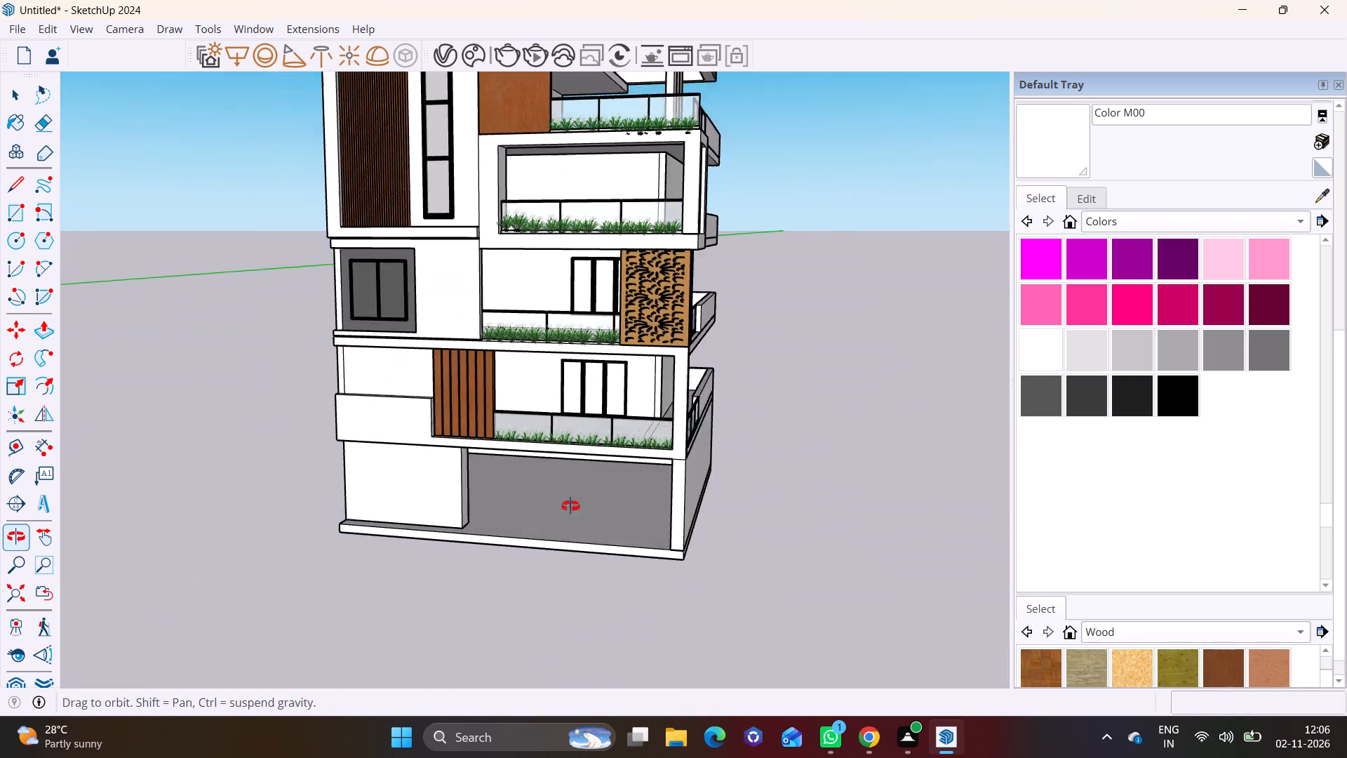
{"action": "middle_click_drag", "start_coordinate": [570, 506], "coordinate": [470, 539]}
{"action": "scroll", "coordinate": [472, 517], "scroll_direction": "up", "scroll_amount": 7}
{"action": "middle_click_drag", "start_coordinate": [416, 479], "coordinate": [272, 398]}
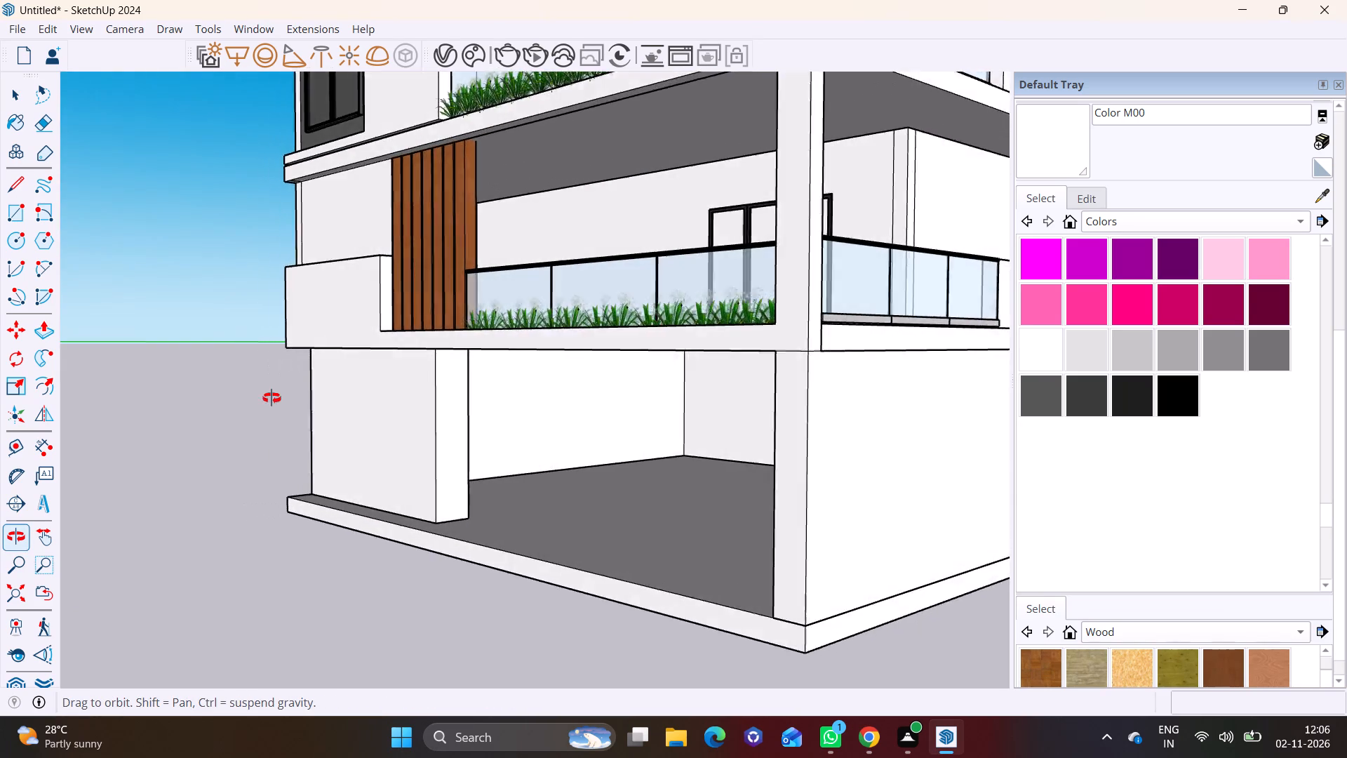
{"action": "middle_click_drag", "start_coordinate": [272, 398], "coordinate": [632, 366]}
{"action": "middle_click_drag", "start_coordinate": [350, 382], "coordinate": [648, 411]}
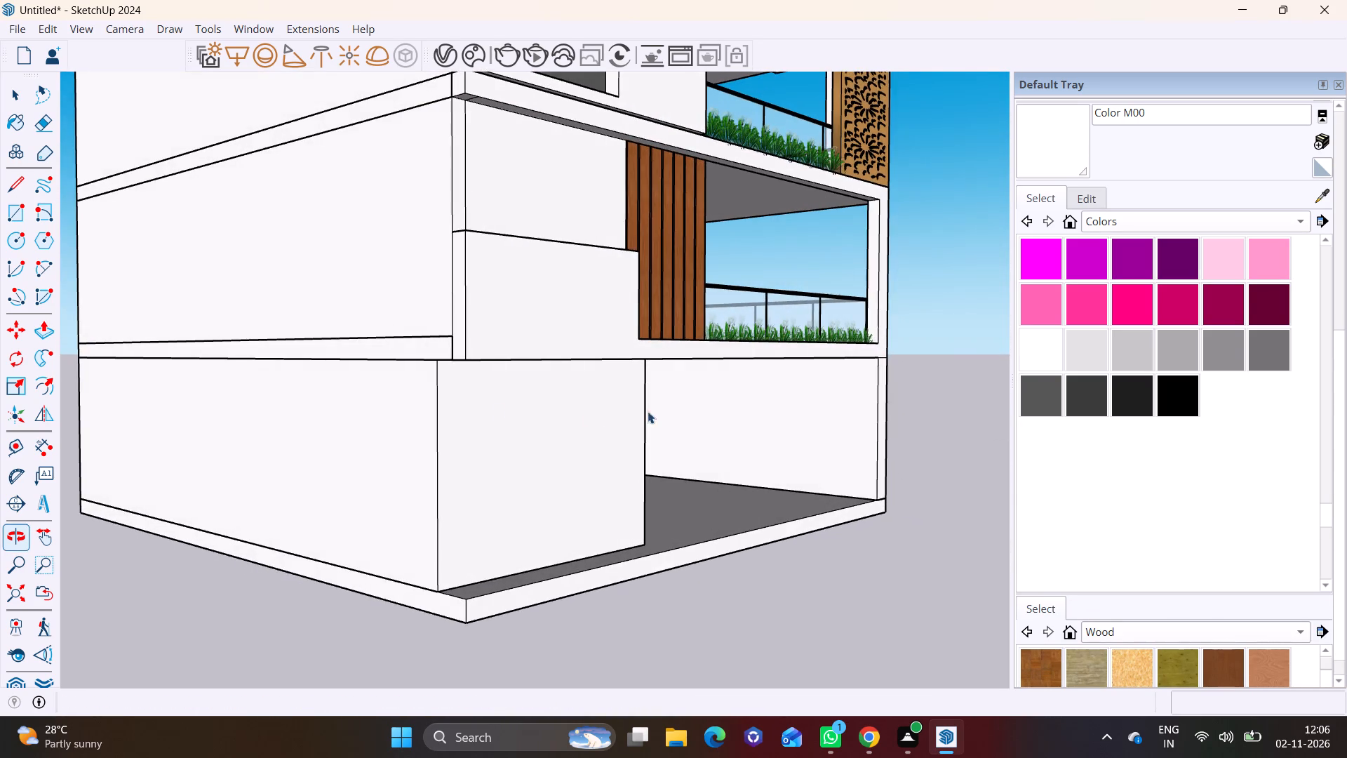
{"action": "scroll", "coordinate": [466, 401], "scroll_direction": "up", "scroll_amount": 3}
{"action": "middle_click_drag", "start_coordinate": [518, 368], "coordinate": [514, 254]}
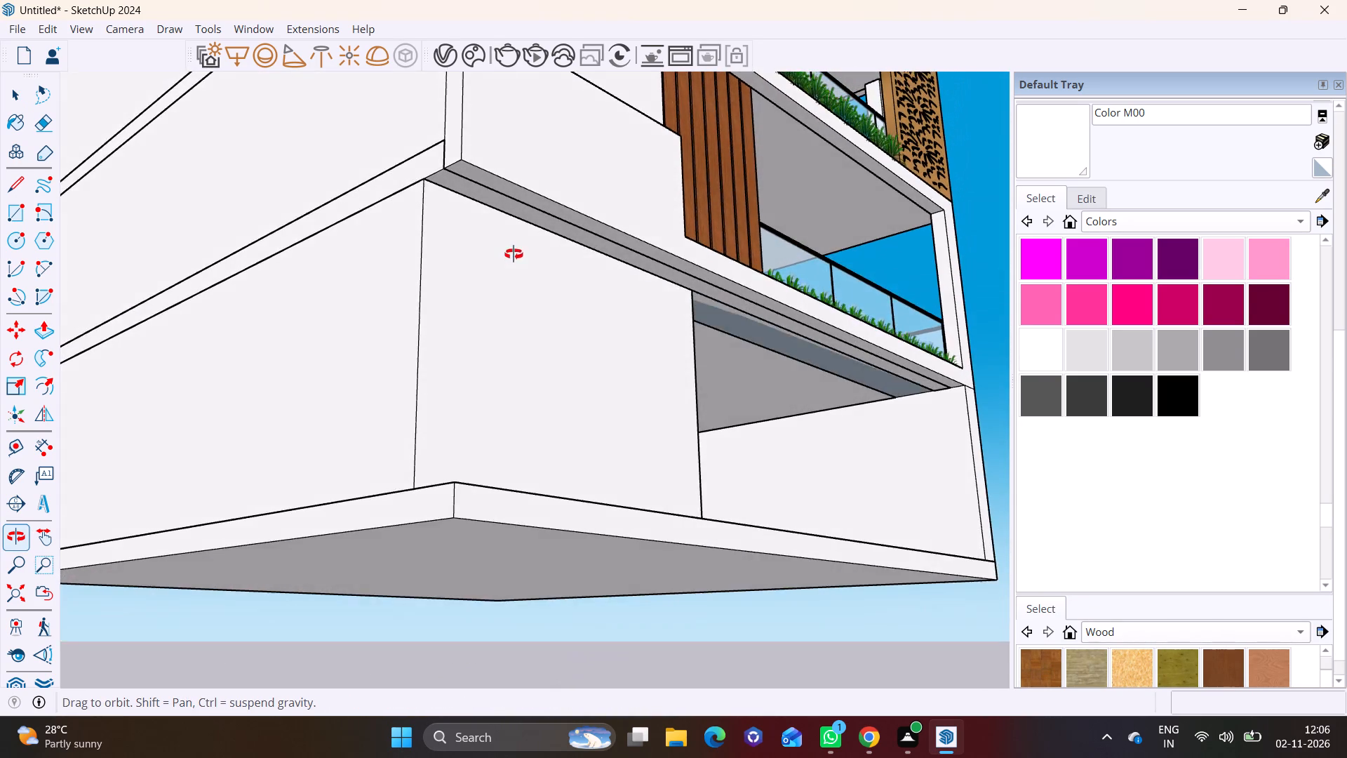
{"action": "middle_click_drag", "start_coordinate": [514, 254], "coordinate": [65, 351]}
{"action": "scroll", "coordinate": [421, 373], "scroll_direction": "down", "scroll_amount": 2}
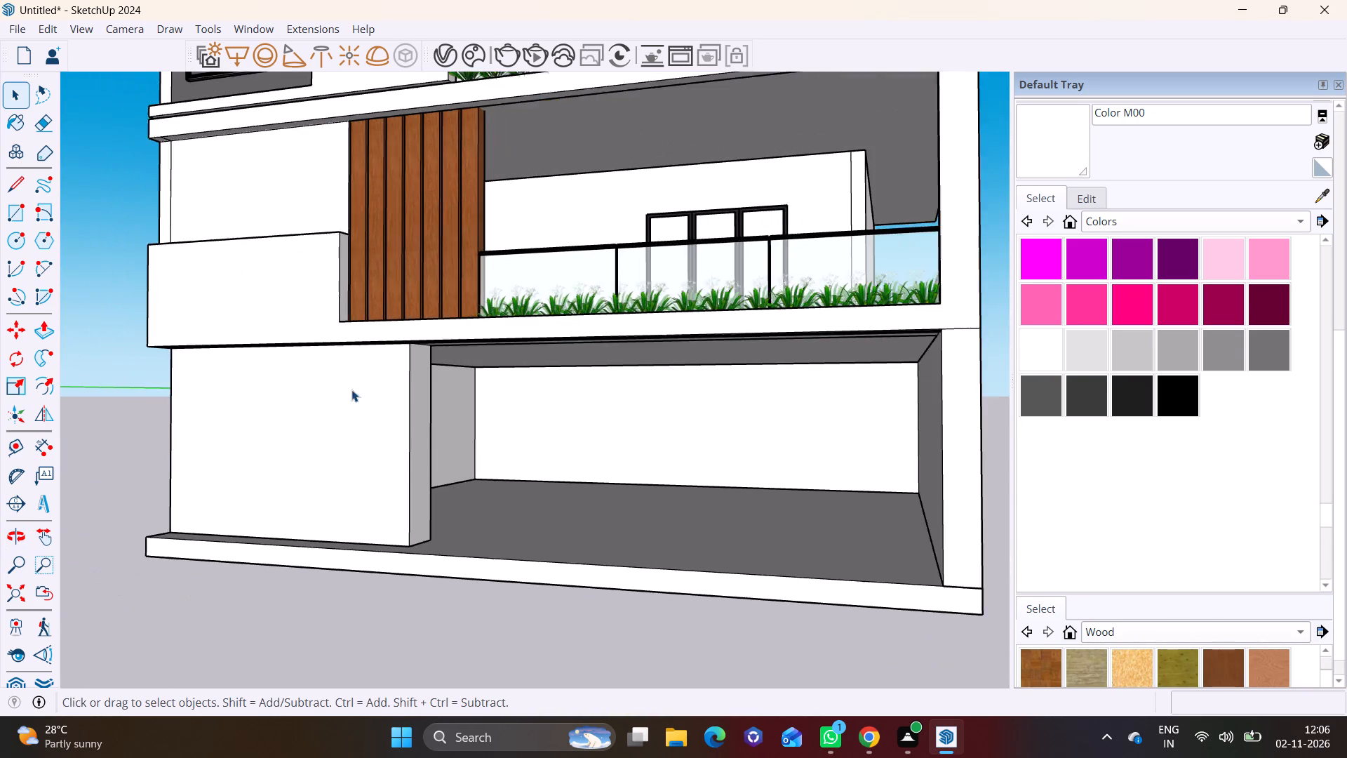
{"action": "scroll", "coordinate": [351, 390], "scroll_direction": "down", "scroll_amount": 1}
{"action": "middle_click_drag", "start_coordinate": [354, 397], "coordinate": [240, 453]}
{"action": "left_click", "coordinate": [359, 438]}
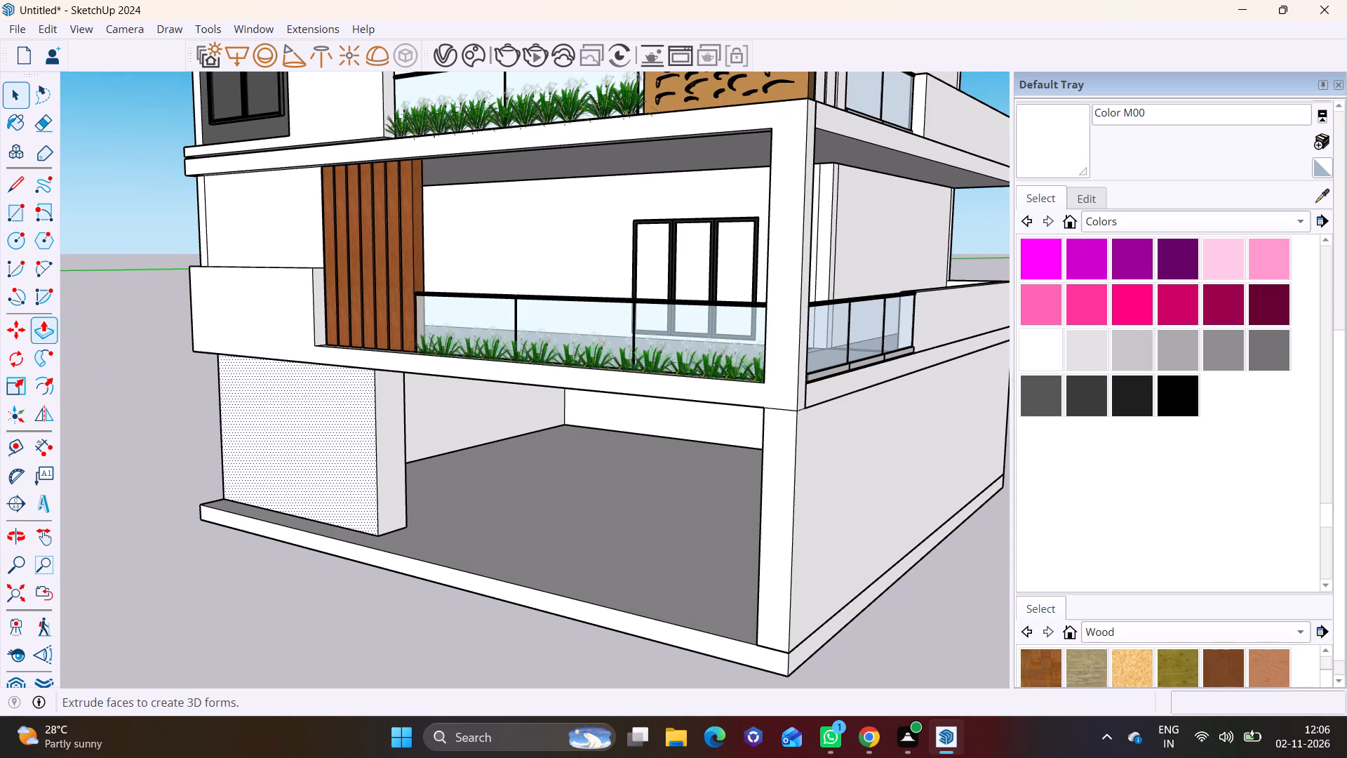
{"action": "left_click", "coordinate": [50, 331]}
{"action": "left_click", "coordinate": [351, 451]}
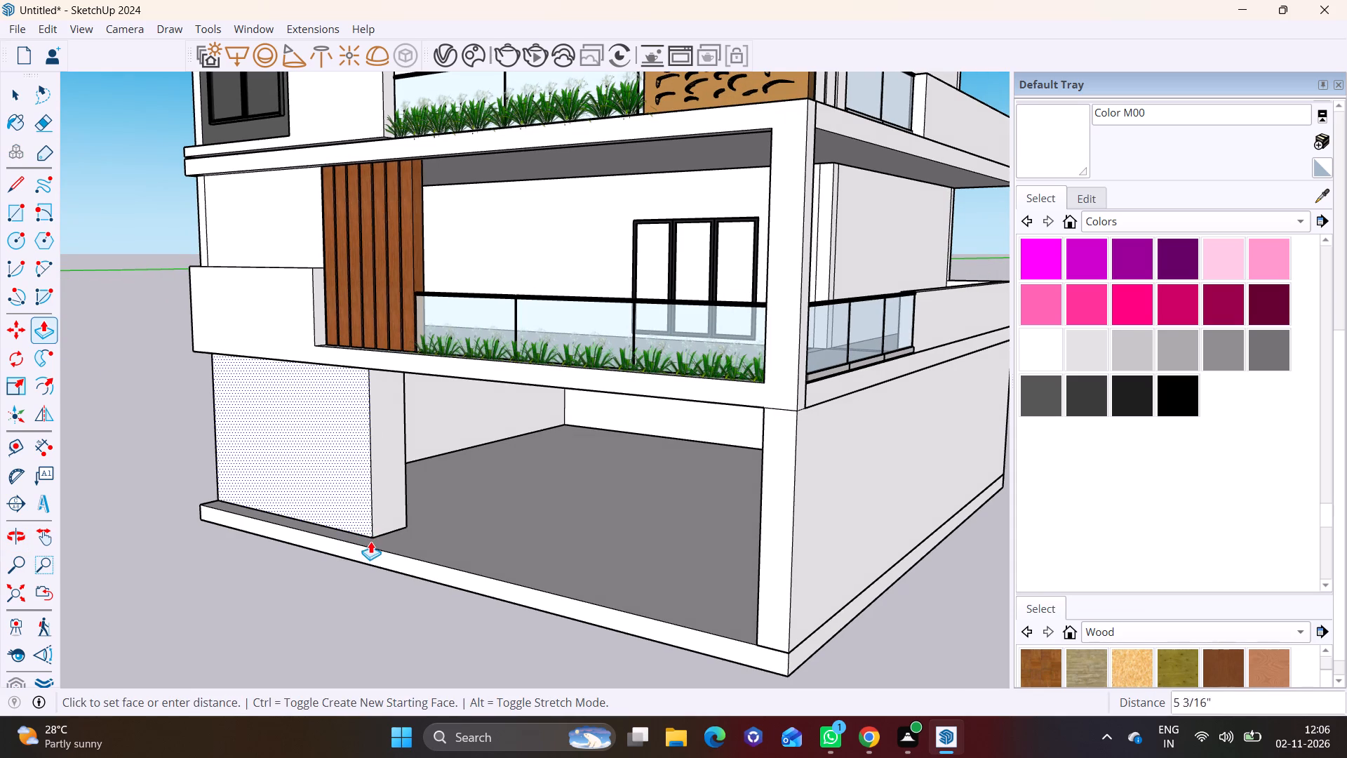
{"action": "left_click", "coordinate": [355, 541]}
Thin the ground-floor front wall block by pushing its rear face forward about 3' 2 3/4".
{"action": "middle_click_drag", "start_coordinate": [342, 484], "coordinate": [213, 482]}
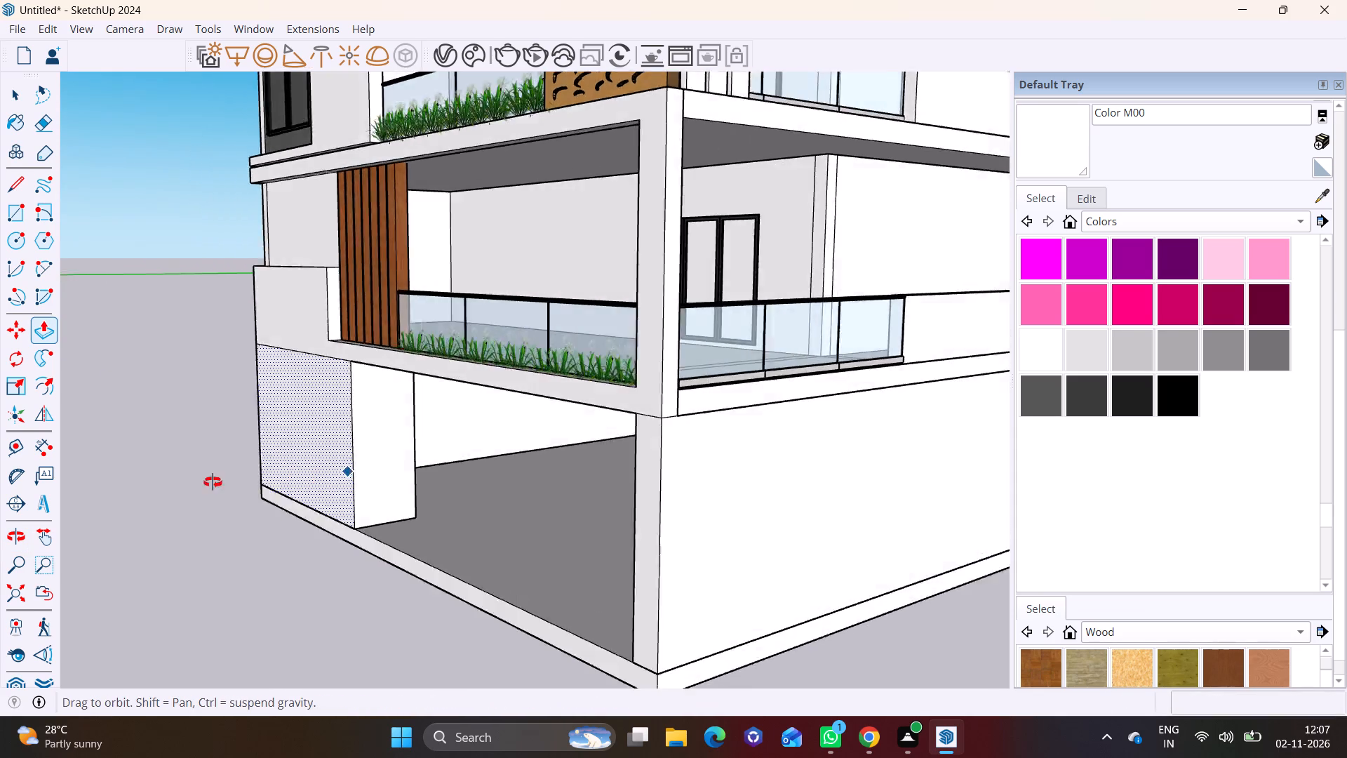
{"action": "middle_click_drag", "start_coordinate": [213, 482], "coordinate": [169, 477]}
{"action": "scroll", "coordinate": [171, 477], "scroll_direction": "down", "scroll_amount": 1}
{"action": "scroll", "coordinate": [394, 487], "scroll_direction": "up", "scroll_amount": 12}
{"action": "middle_click_drag", "start_coordinate": [461, 465], "coordinate": [283, 484]}
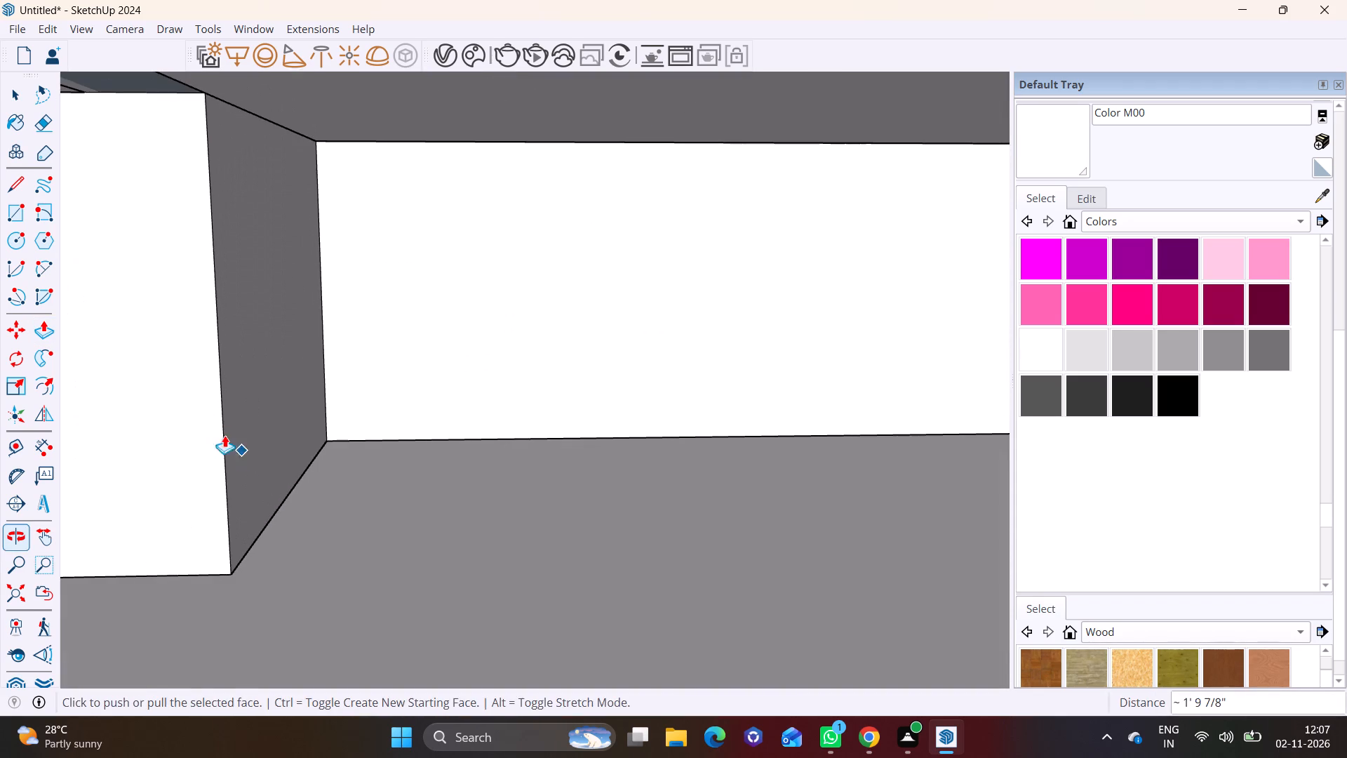
{"action": "left_click", "coordinate": [15, 98]}
{"action": "left_click", "coordinate": [268, 312]}
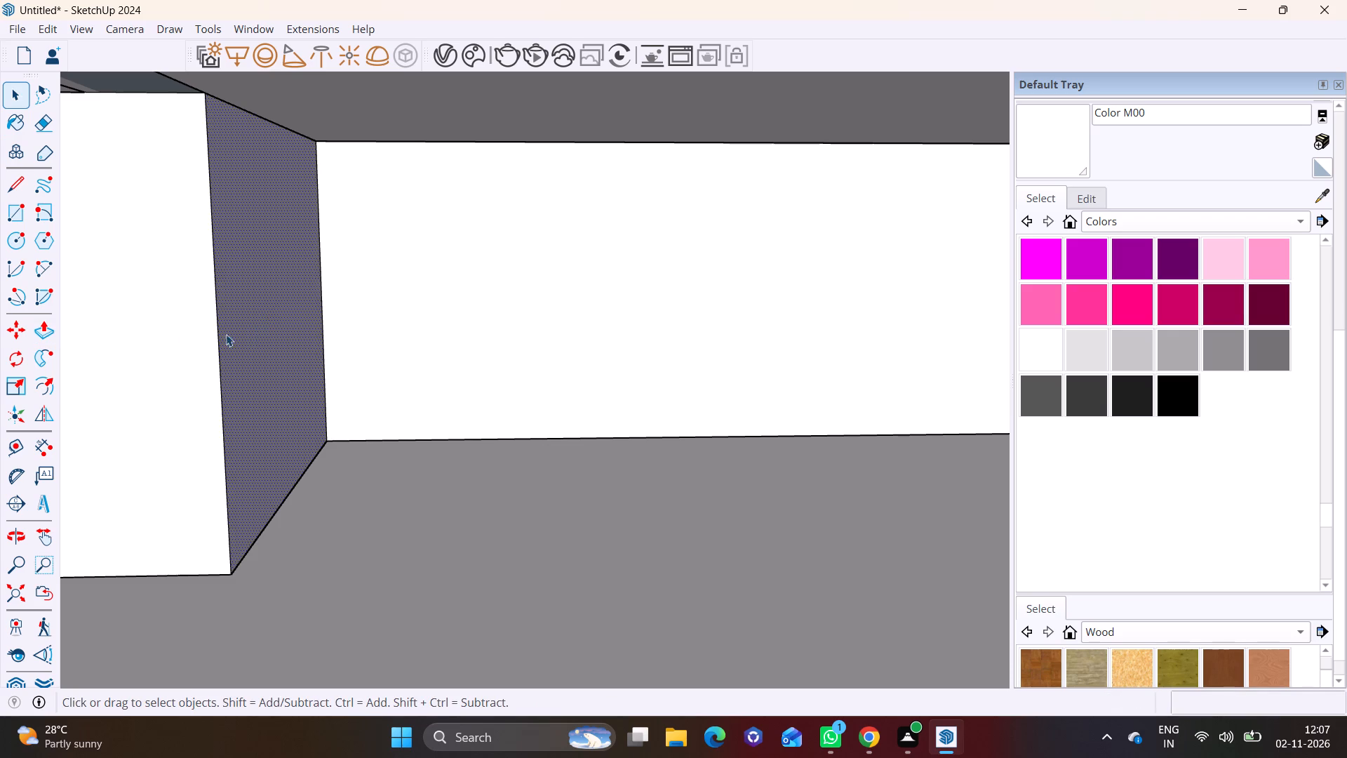
{"action": "left_click", "coordinate": [44, 328]}
{"action": "left_click", "coordinate": [295, 371]}
{"action": "middle_click_drag", "start_coordinate": [239, 389], "coordinate": [444, 378]}
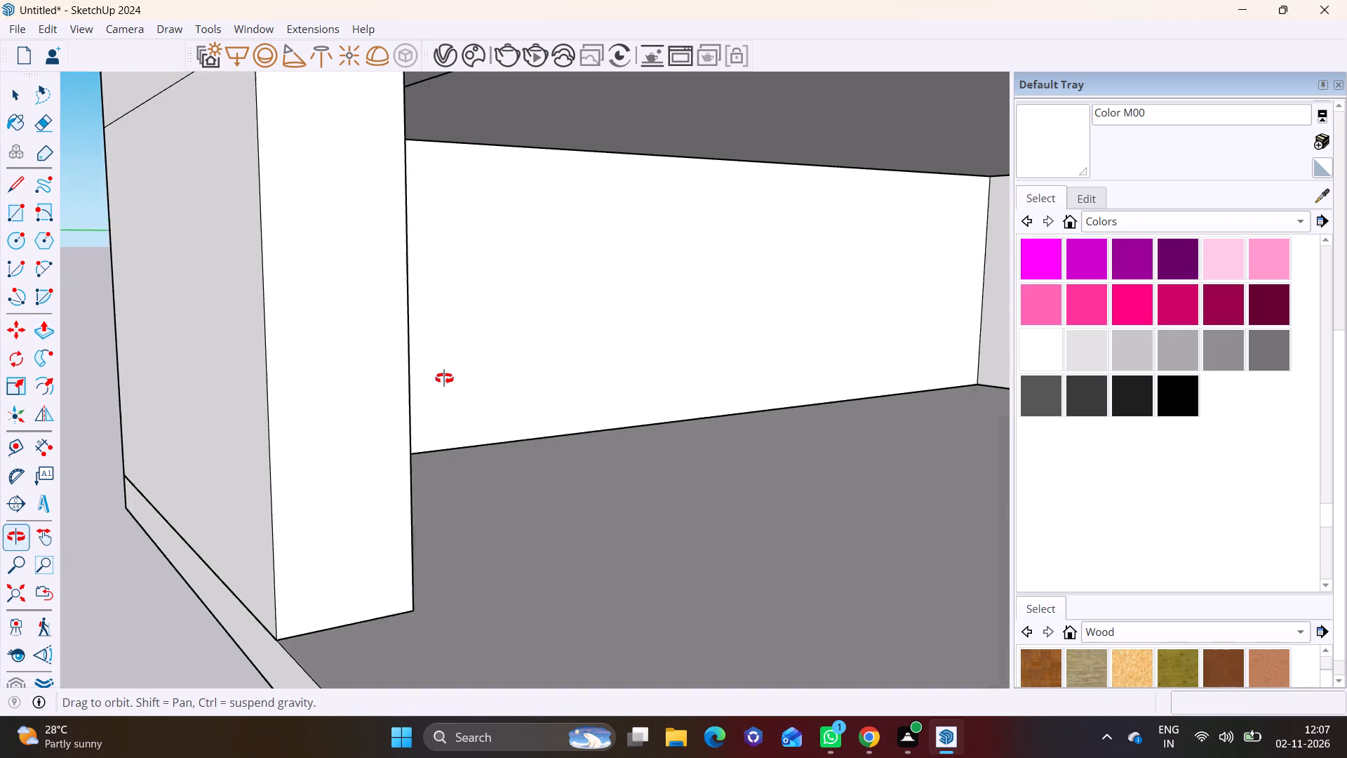
{"action": "middle_click_drag", "start_coordinate": [444, 378], "coordinate": [446, 385]}
{"action": "scroll", "coordinate": [492, 498], "scroll_direction": "down", "scroll_amount": 2}
{"action": "scroll", "coordinate": [448, 540], "scroll_direction": "down", "scroll_amount": 2}
{"action": "scroll", "coordinate": [551, 638], "scroll_direction": "down", "scroll_amount": 7}
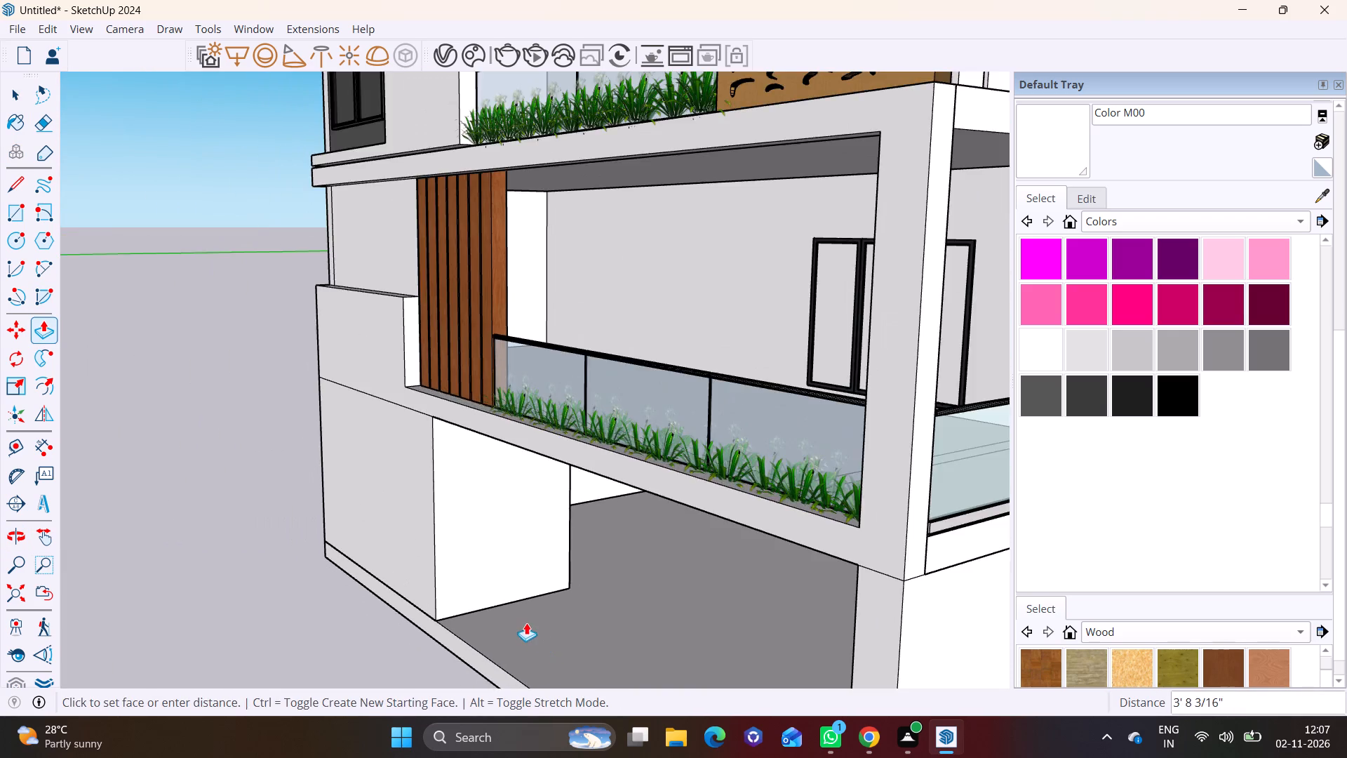
{"action": "scroll", "coordinate": [526, 623], "scroll_direction": "down", "scroll_amount": 4}
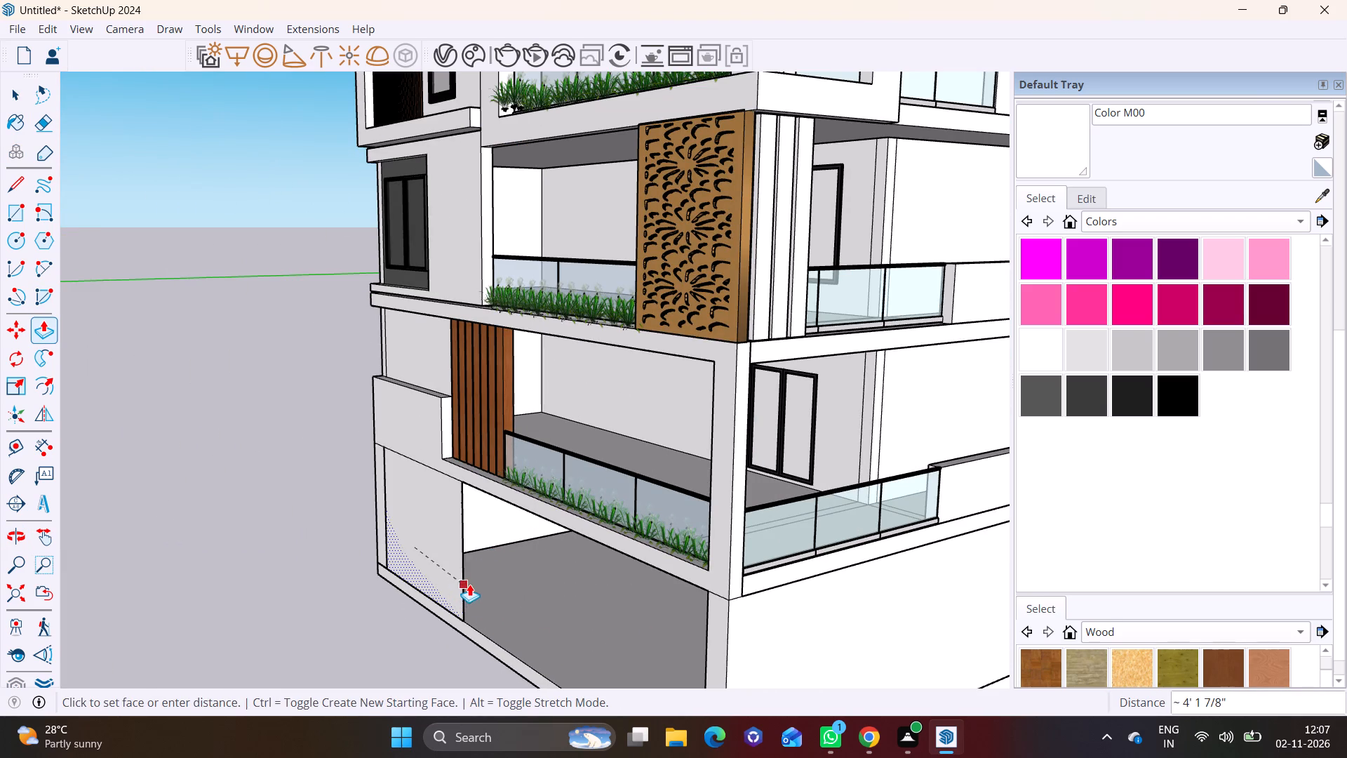
{"action": "scroll", "coordinate": [470, 580], "scroll_direction": "up", "scroll_amount": 7}
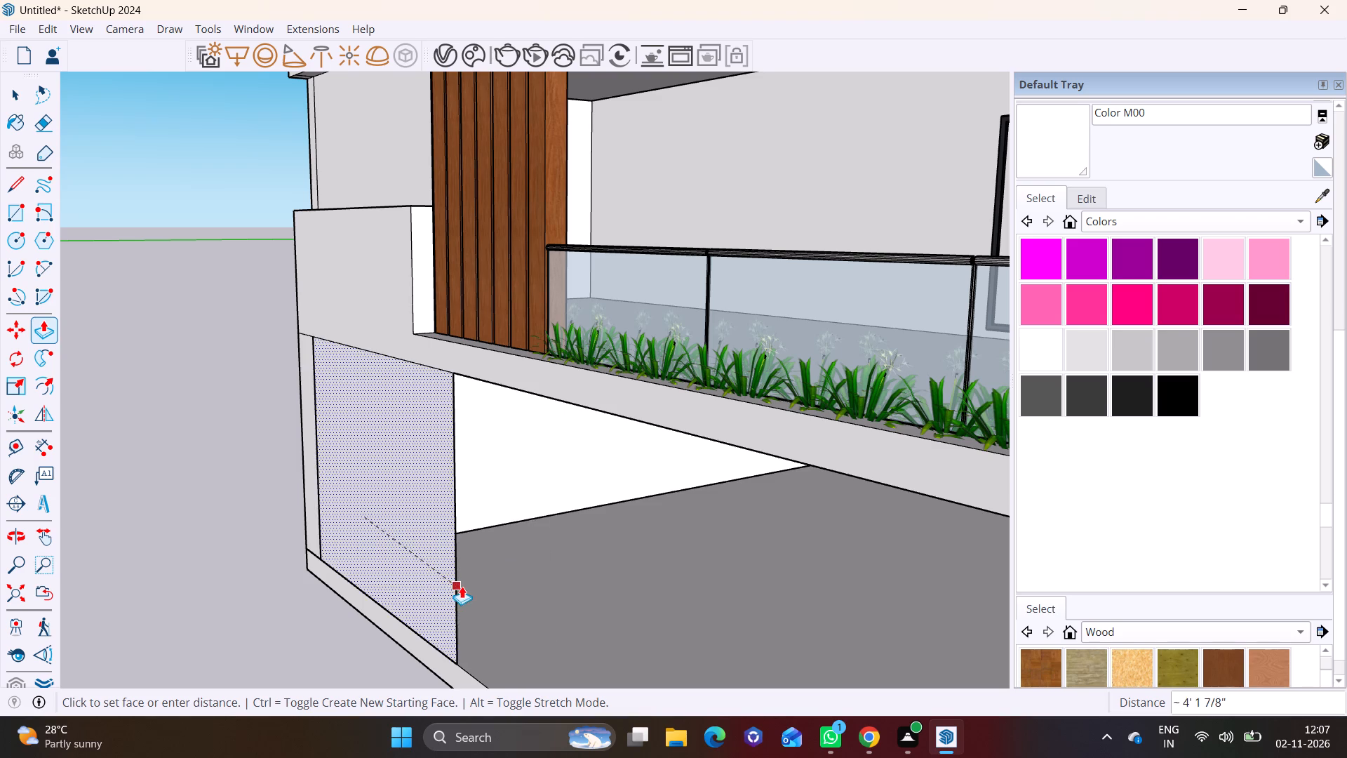
{"action": "middle_click_drag", "start_coordinate": [460, 585], "coordinate": [356, 500]}
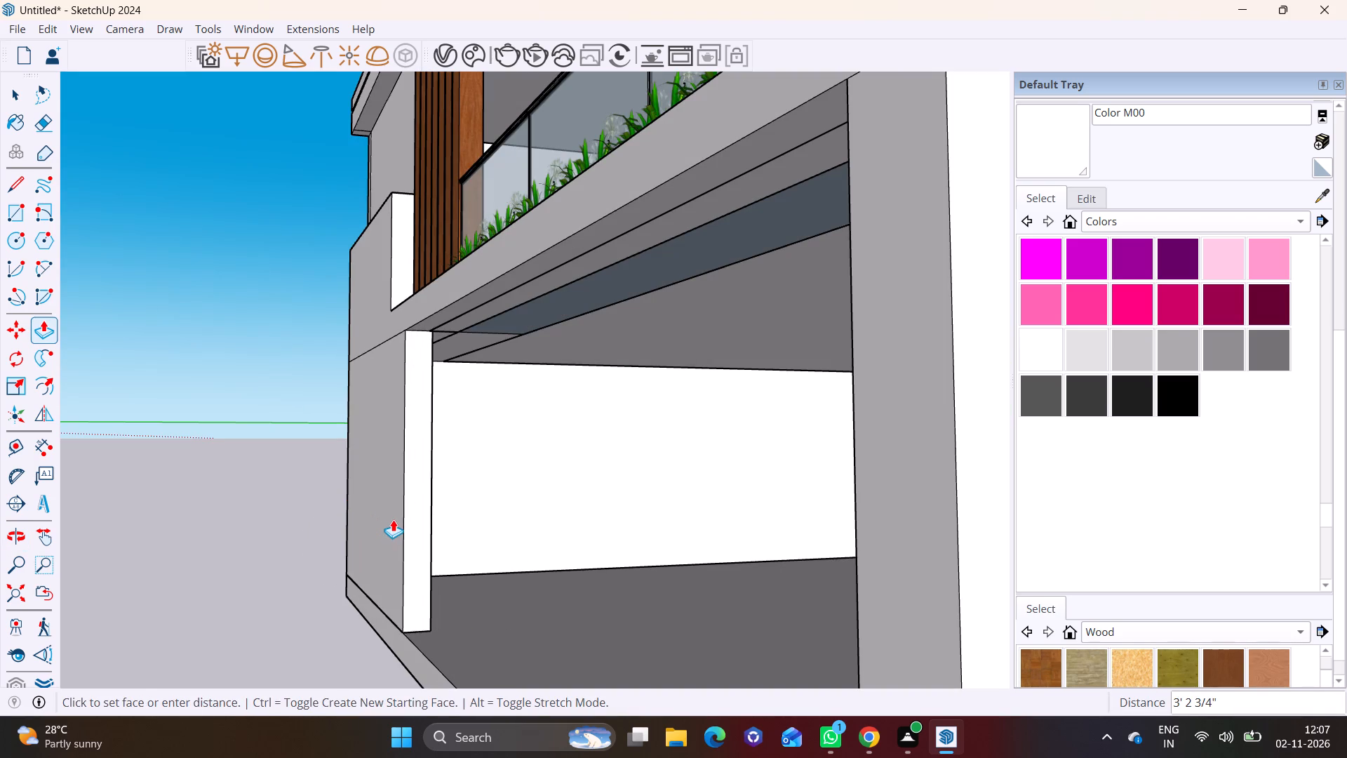
{"action": "left_click", "coordinate": [393, 519]}
{"action": "left_click", "coordinate": [13, 91]}
{"action": "left_click", "coordinate": [269, 455]}
Paint the tall upper window's surrounding wall, the ground-floor front wall and the wall beside the wood slats with Carrera Marble stone.
{"action": "middle_click_drag", "start_coordinate": [341, 481], "coordinate": [442, 516]}
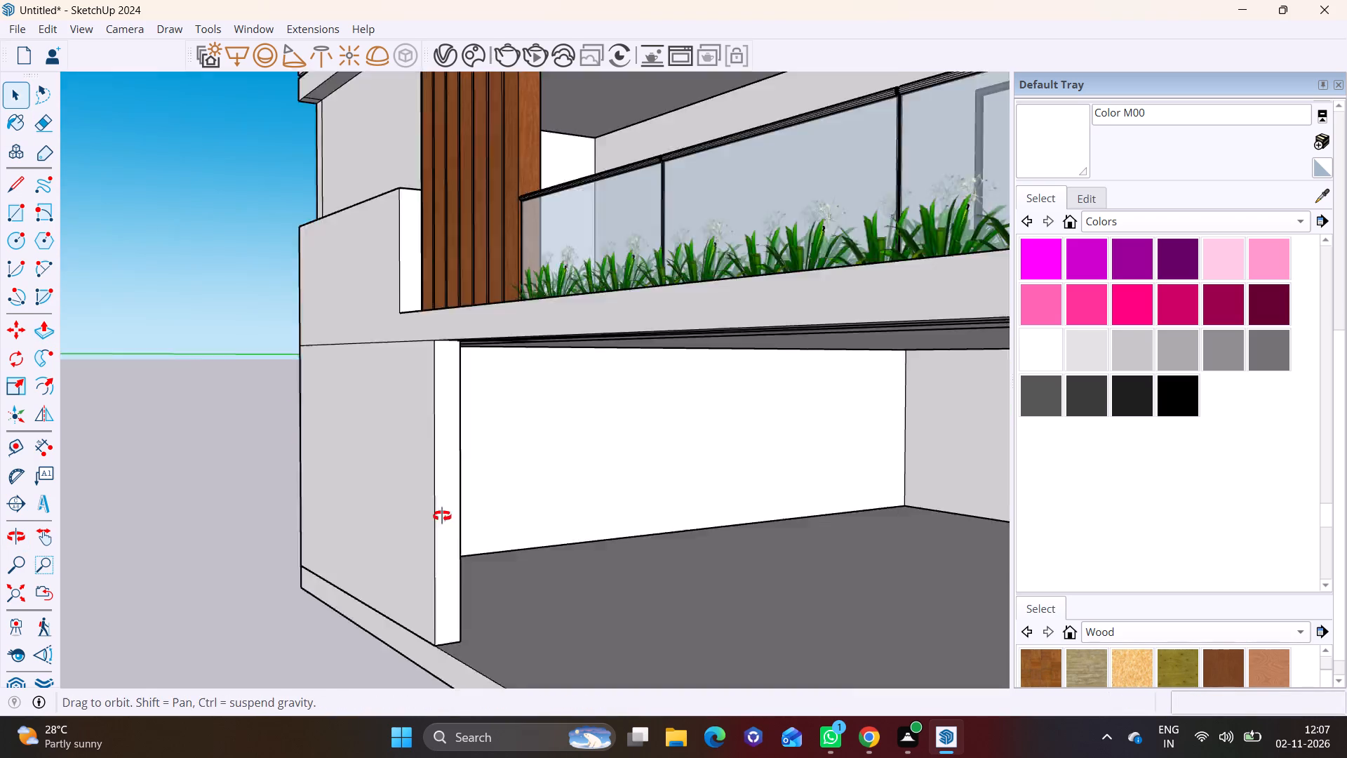
{"action": "middle_click_drag", "start_coordinate": [442, 516], "coordinate": [682, 524]}
{"action": "scroll", "coordinate": [537, 519], "scroll_direction": "down", "scroll_amount": 5}
{"action": "middle_click_drag", "start_coordinate": [547, 488], "coordinate": [643, 482]}
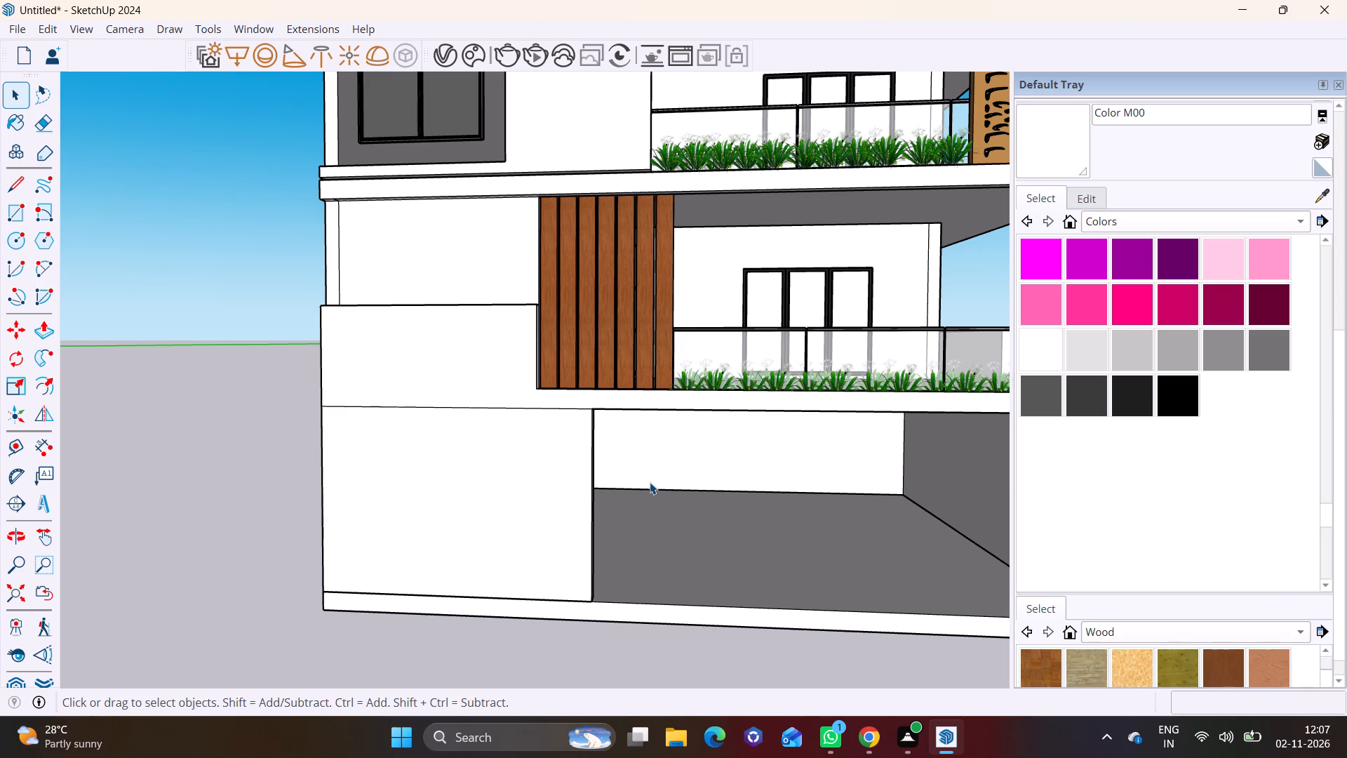
{"action": "scroll", "coordinate": [589, 305], "scroll_direction": "down", "scroll_amount": 3}
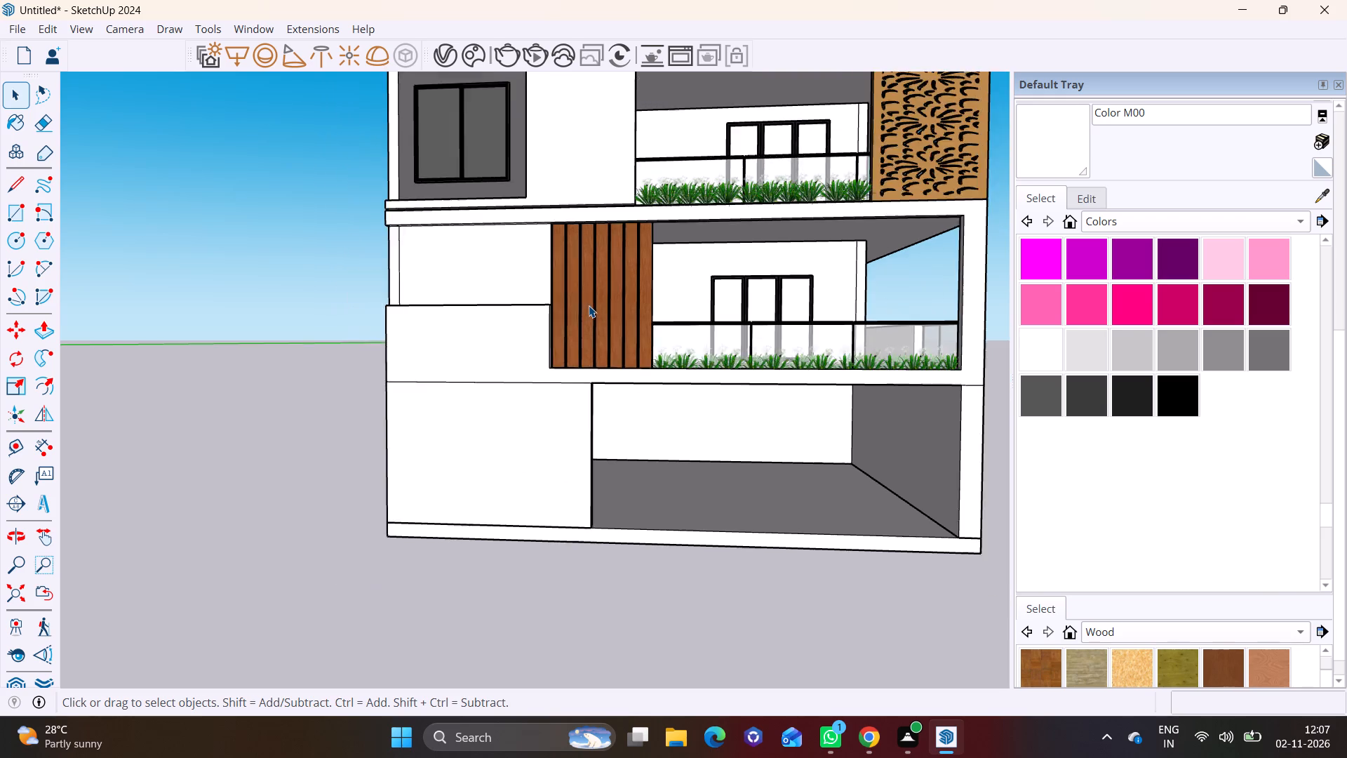
{"action": "scroll", "coordinate": [589, 305], "scroll_direction": "down", "scroll_amount": 5}
{"action": "scroll", "coordinate": [580, 231], "scroll_direction": "down", "scroll_amount": 2}
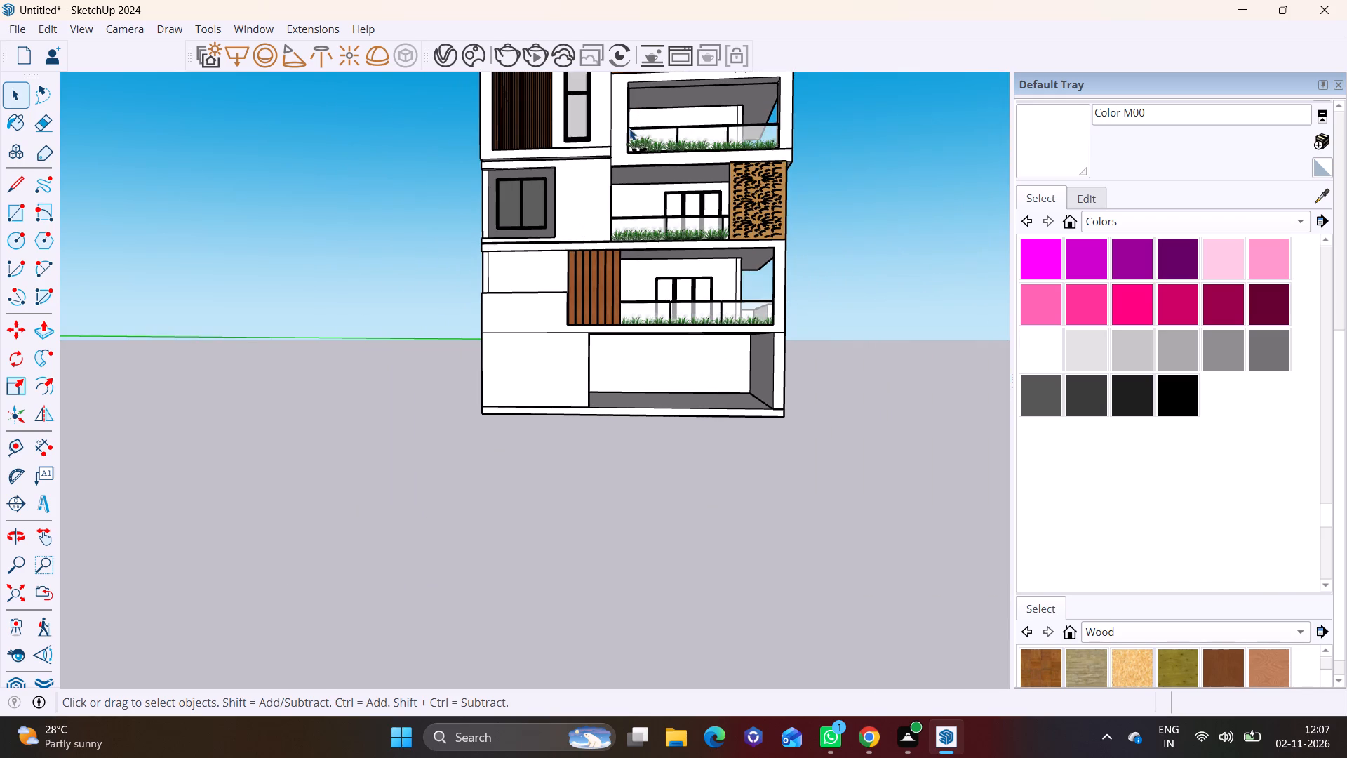
{"action": "middle_click_drag", "start_coordinate": [629, 128], "coordinate": [594, 310], "text": "shift"}
{"action": "scroll", "coordinate": [561, 293], "scroll_direction": "up", "scroll_amount": 3}
{"action": "scroll", "coordinate": [678, 321], "scroll_direction": "up", "scroll_amount": 1}
{"action": "middle_click_drag", "start_coordinate": [677, 321], "coordinate": [650, 312]}
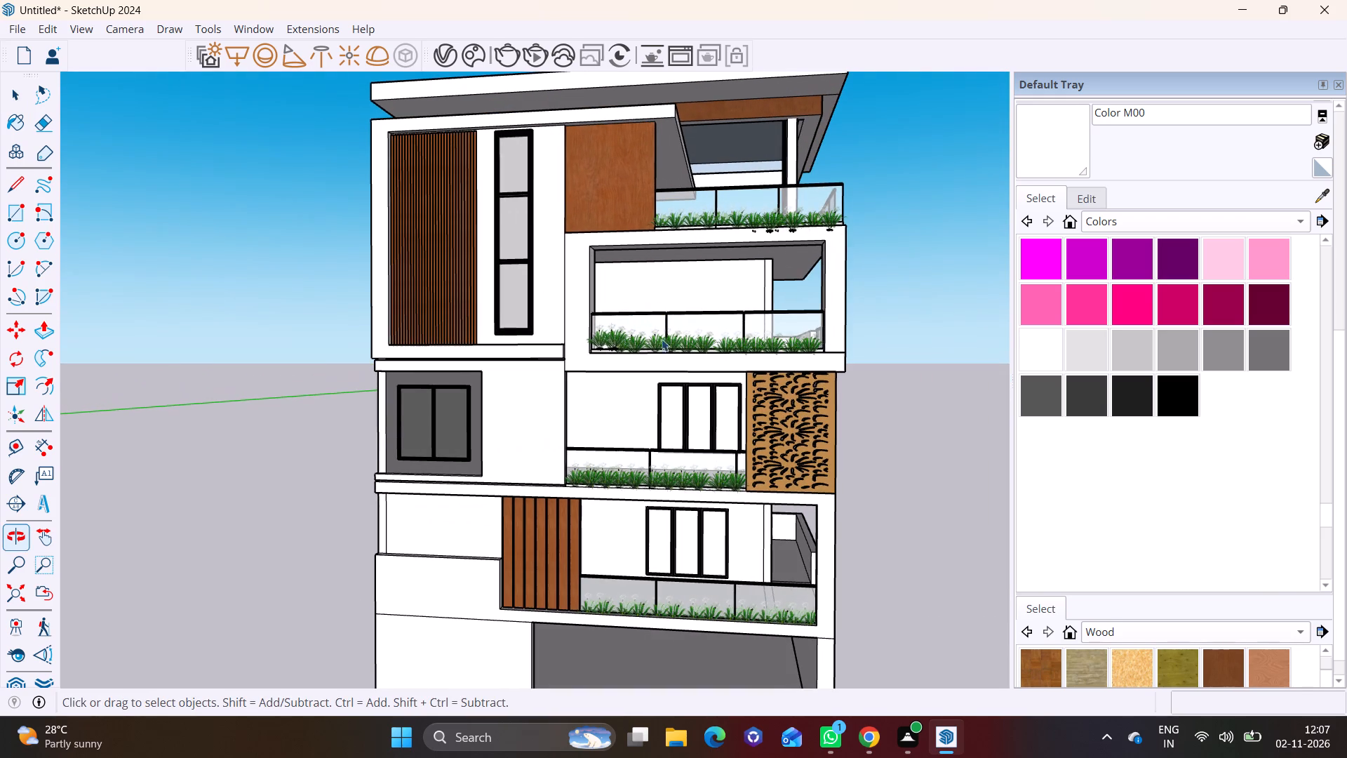
{"action": "left_click", "coordinate": [1134, 216]}
{"action": "left_click", "coordinate": [1115, 318]}
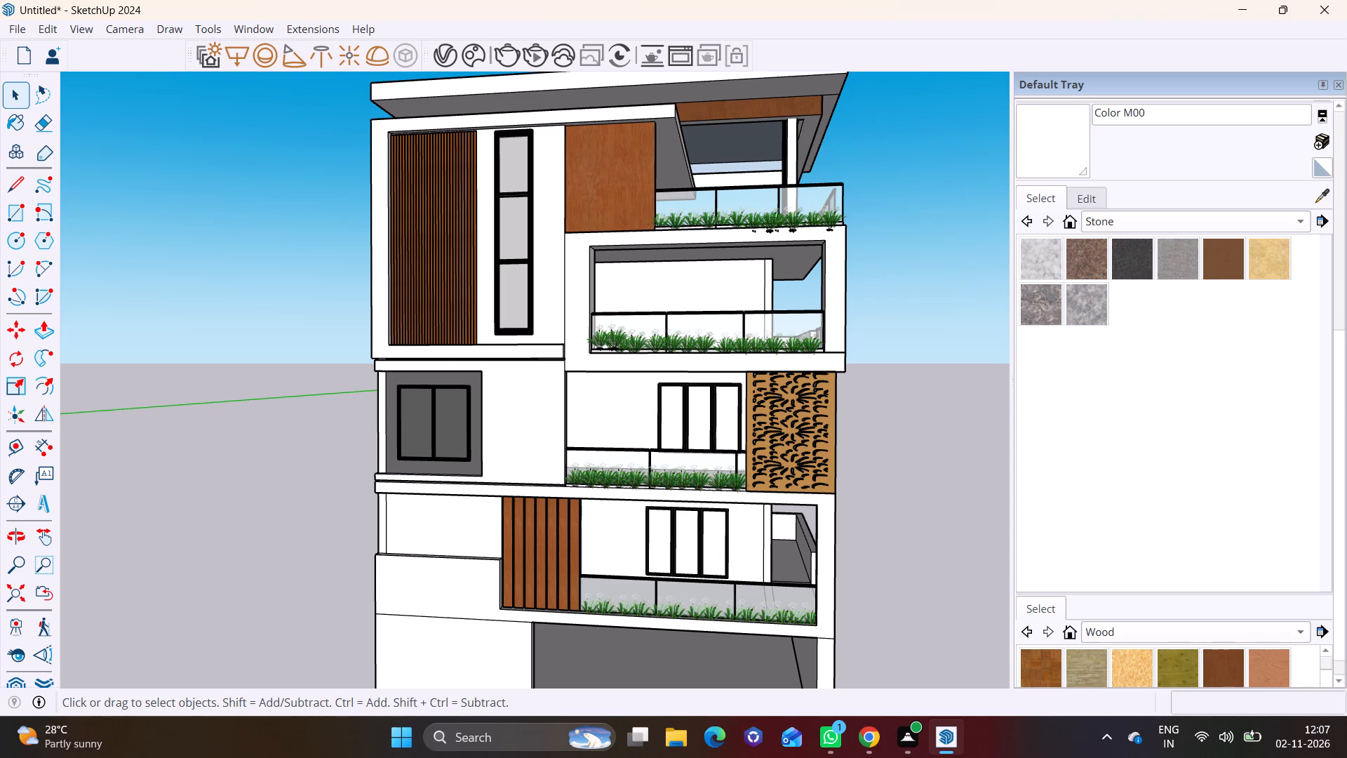
{"action": "left_click", "coordinate": [1049, 258]}
{"action": "left_click", "coordinate": [544, 264]}
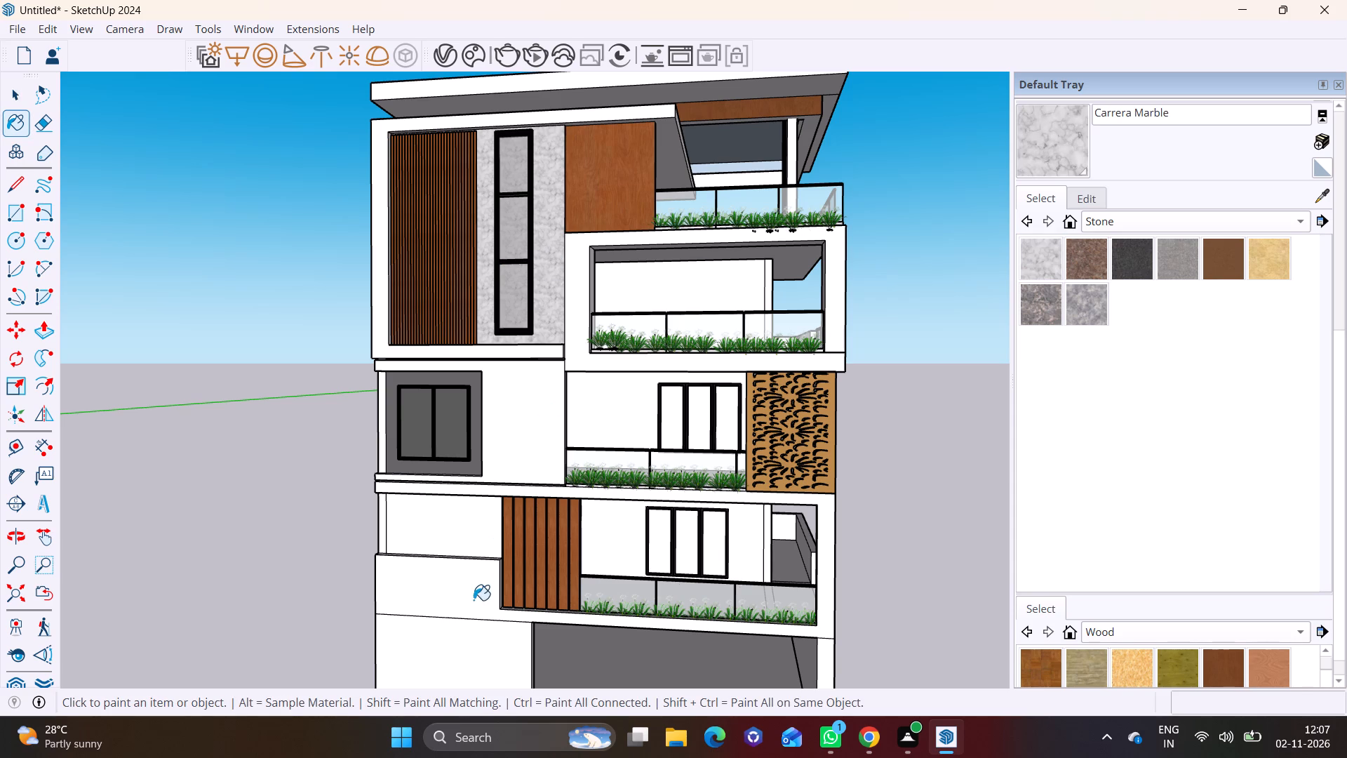
{"action": "left_click", "coordinate": [467, 633]}
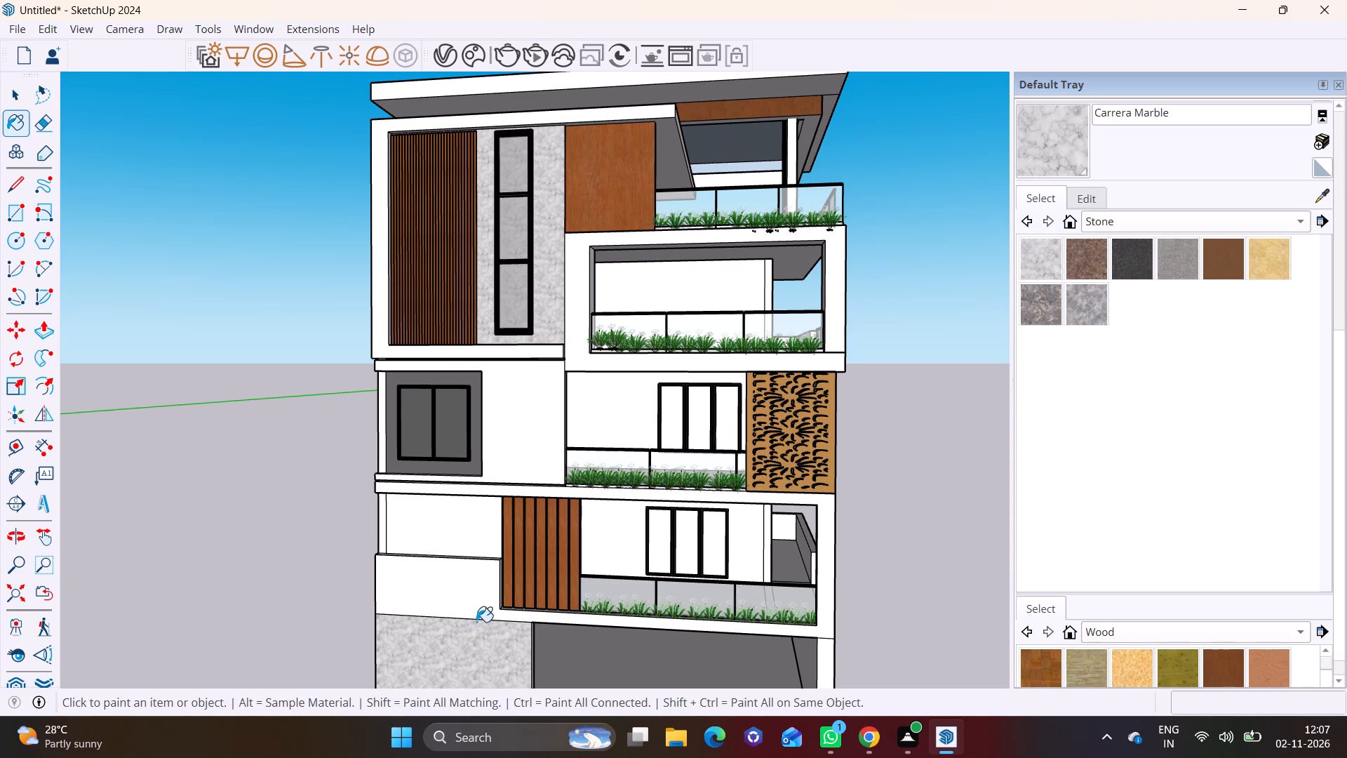
{"action": "left_click", "coordinate": [470, 523]}
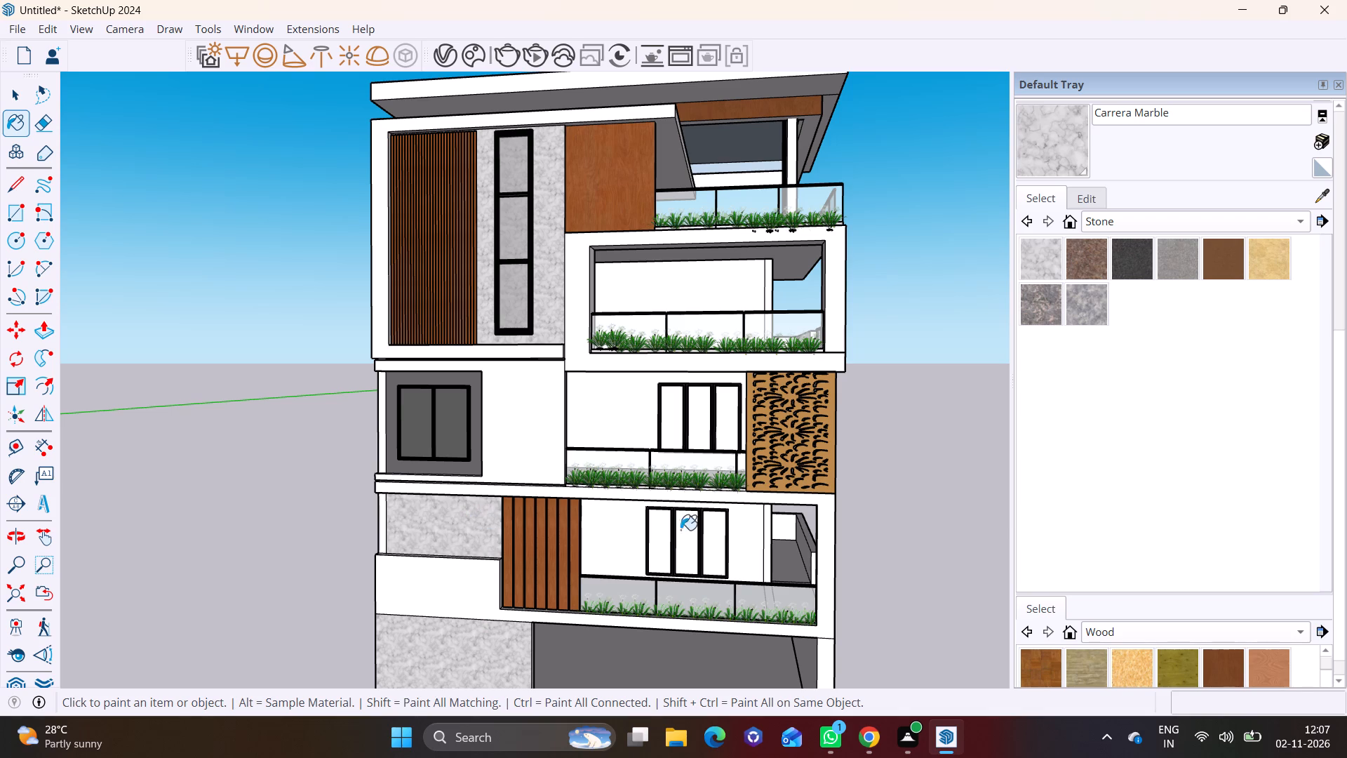
Paint the wall around the tall upper window, the wall beside the wood slats and its narrow edge strip with Granite Light Gray stone.
{"action": "left_click", "coordinate": [1181, 258]}
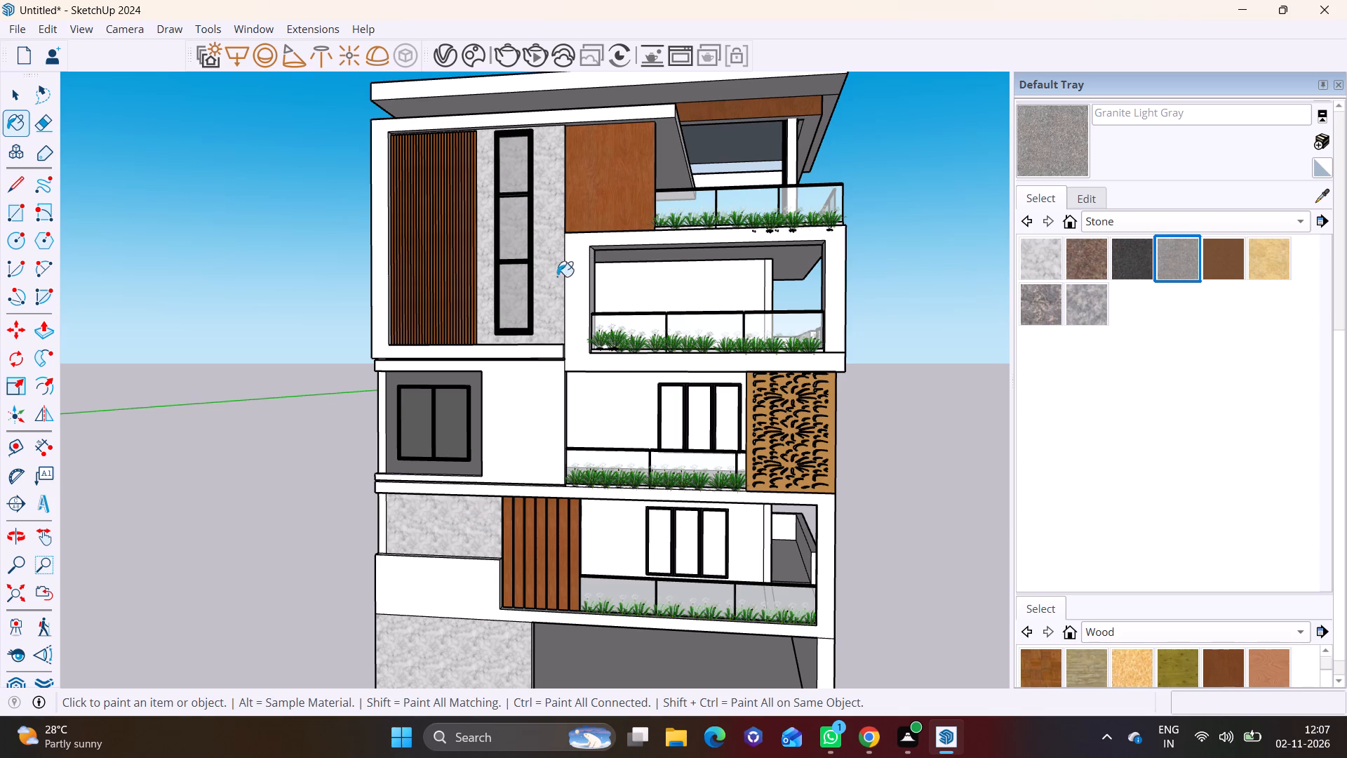
{"action": "left_click", "coordinate": [554, 269]}
{"action": "left_click", "coordinate": [479, 507]}
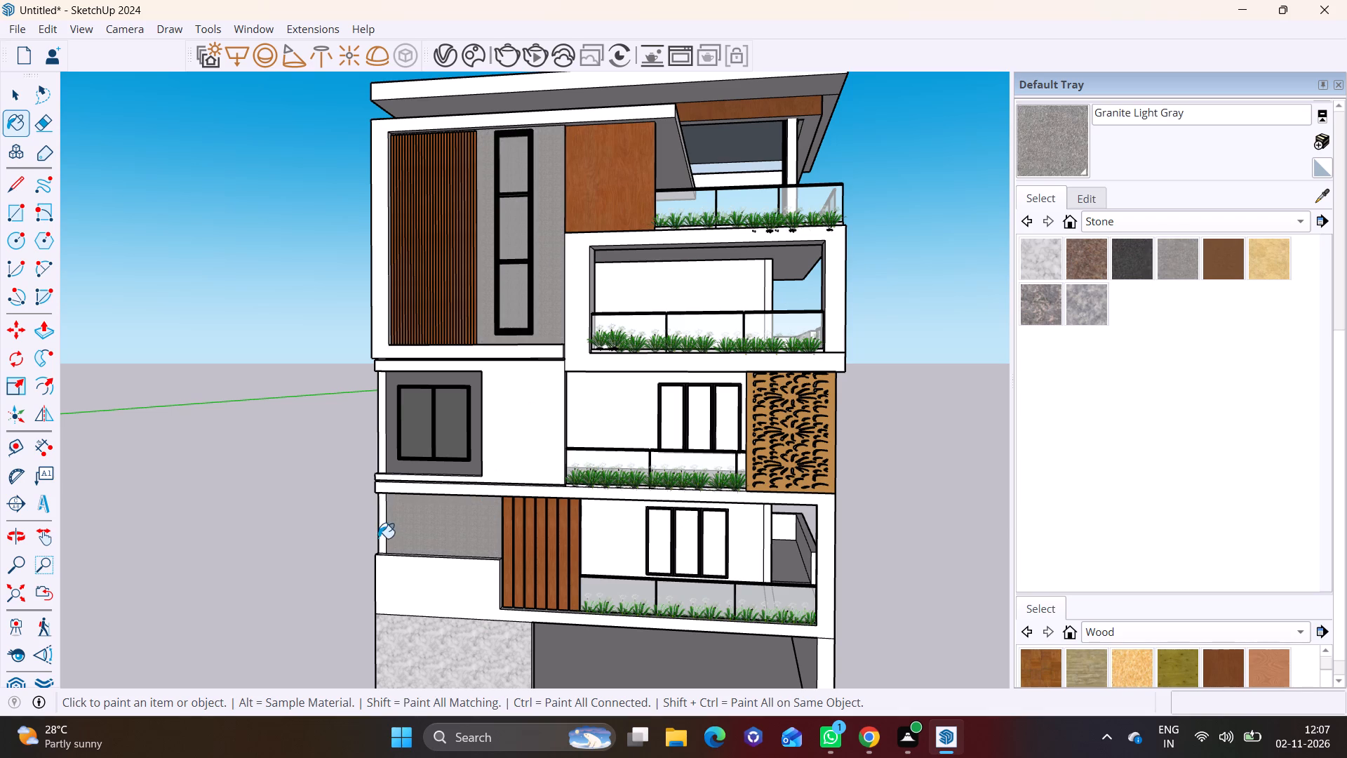
{"action": "left_click", "coordinate": [380, 512]}
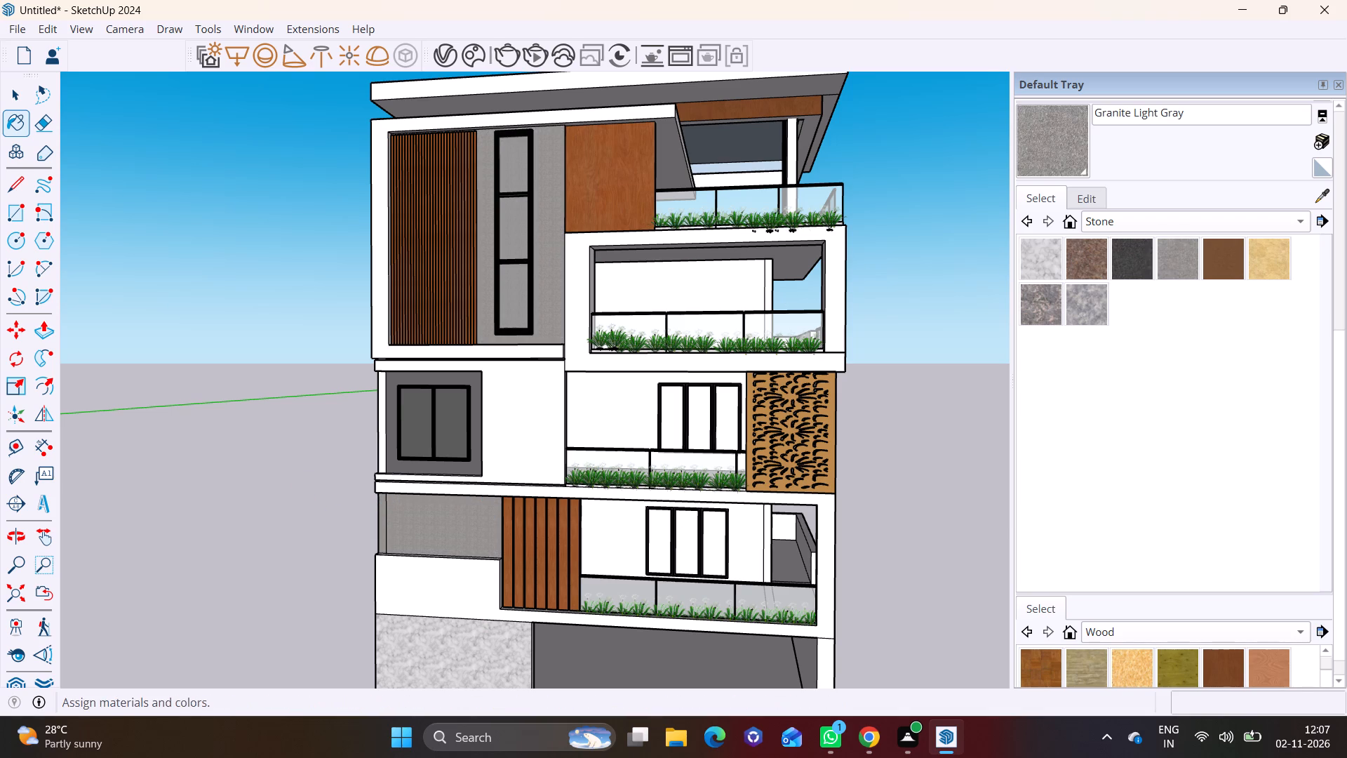
{"action": "left_click", "coordinate": [12, 95]}
Examine the painted stone walls, both building sides and the balconies with their railings and windows from several angles.
{"action": "middle_click_drag", "start_coordinate": [418, 397], "coordinate": [395, 391]}
{"action": "scroll", "coordinate": [393, 541], "scroll_direction": "up", "scroll_amount": 7}
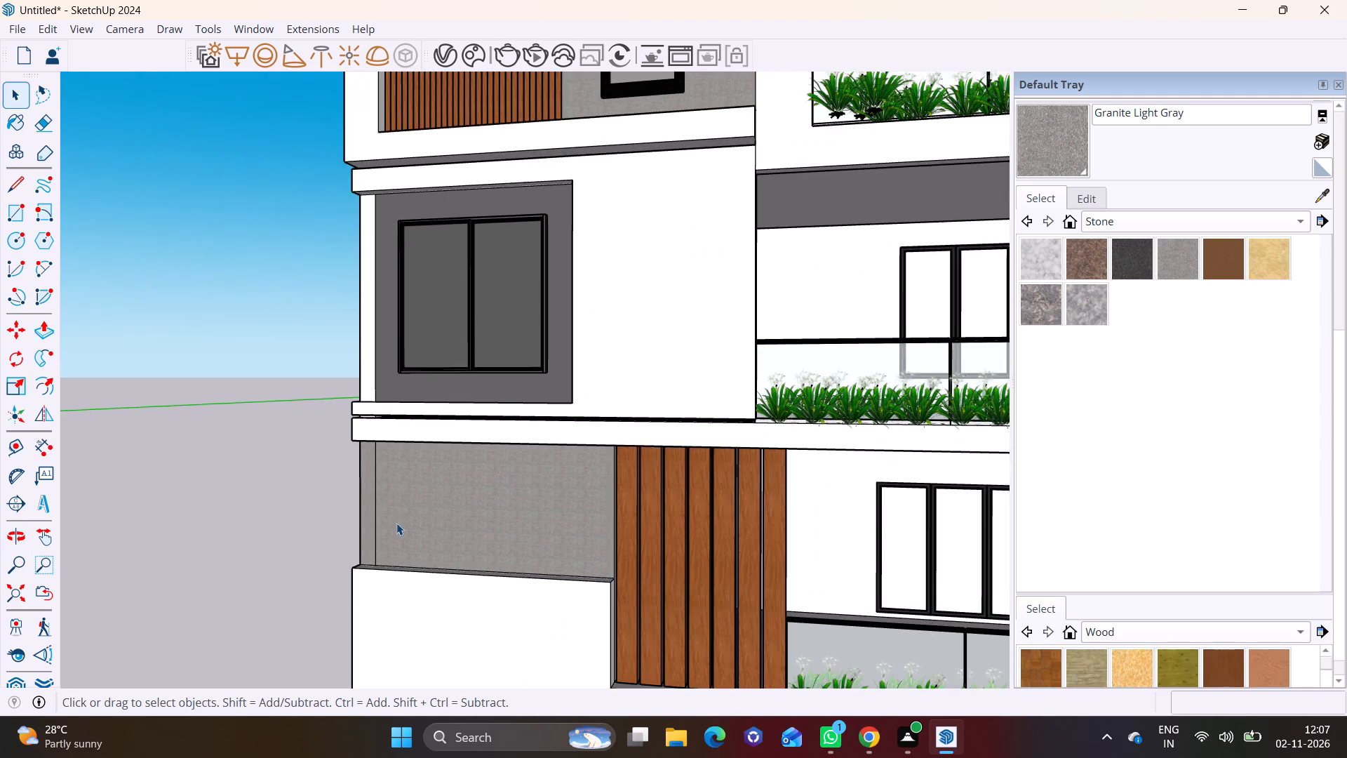
{"action": "middle_click_drag", "start_coordinate": [397, 505], "coordinate": [739, 528]}
{"action": "scroll", "coordinate": [525, 506], "scroll_direction": "down", "scroll_amount": 2}
{"action": "scroll", "coordinate": [483, 479], "scroll_direction": "up", "scroll_amount": 3}
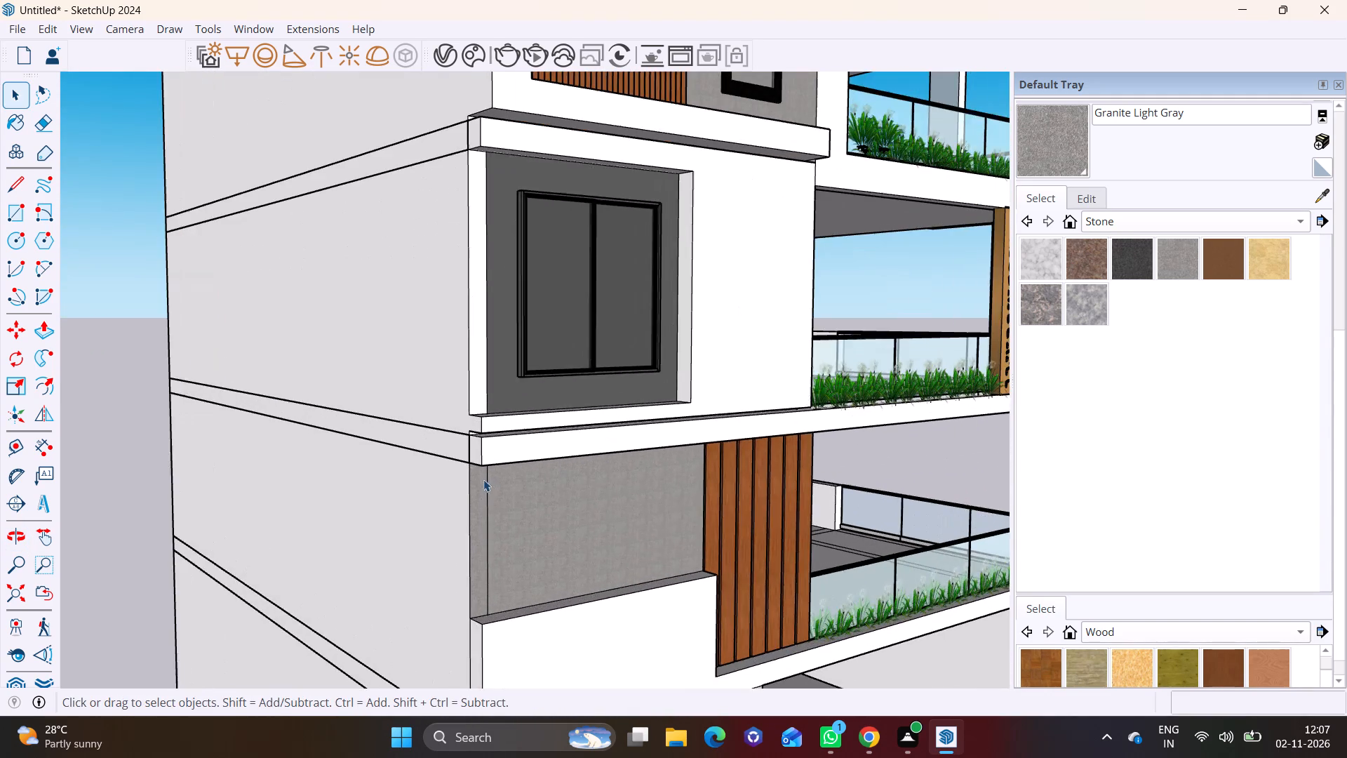
{"action": "middle_click_drag", "start_coordinate": [483, 474], "coordinate": [584, 465]}
{"action": "scroll", "coordinate": [584, 465], "scroll_direction": "down", "scroll_amount": 10}
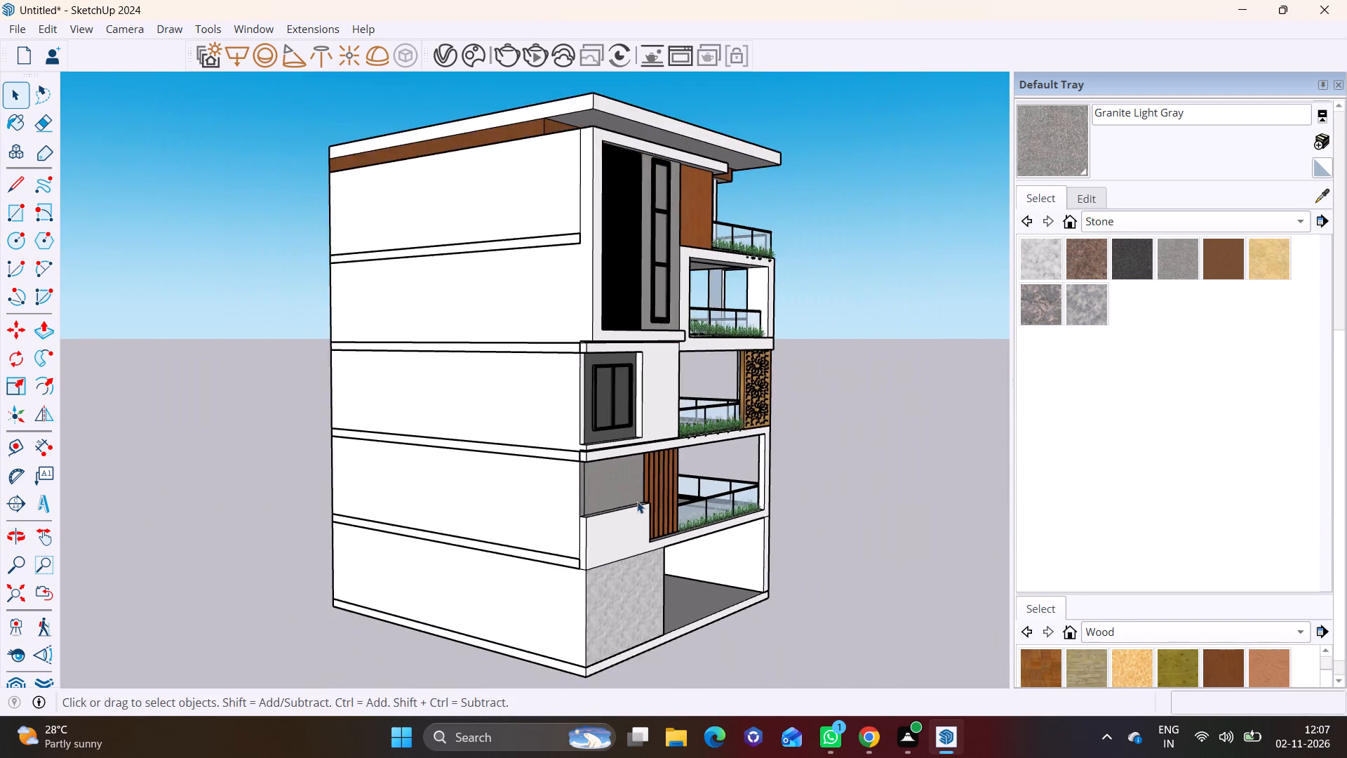
{"action": "scroll", "coordinate": [637, 501], "scroll_direction": "down", "scroll_amount": 4}
{"action": "middle_click_drag", "start_coordinate": [641, 504], "coordinate": [243, 465]}
{"action": "middle_click_drag", "start_coordinate": [692, 465], "coordinate": [383, 503]}
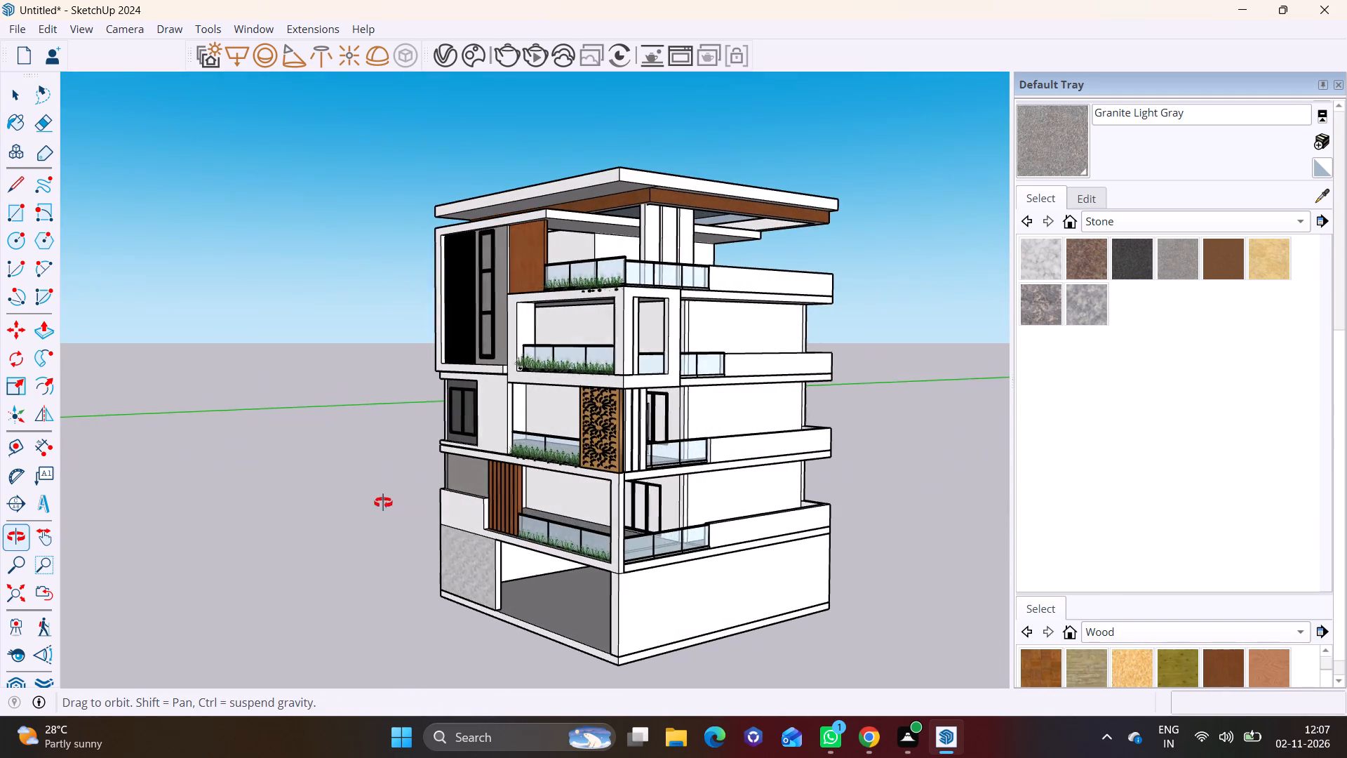
{"action": "middle_click_drag", "start_coordinate": [383, 503], "coordinate": [349, 502]}
{"action": "scroll", "coordinate": [684, 459], "scroll_direction": "up", "scroll_amount": 3}
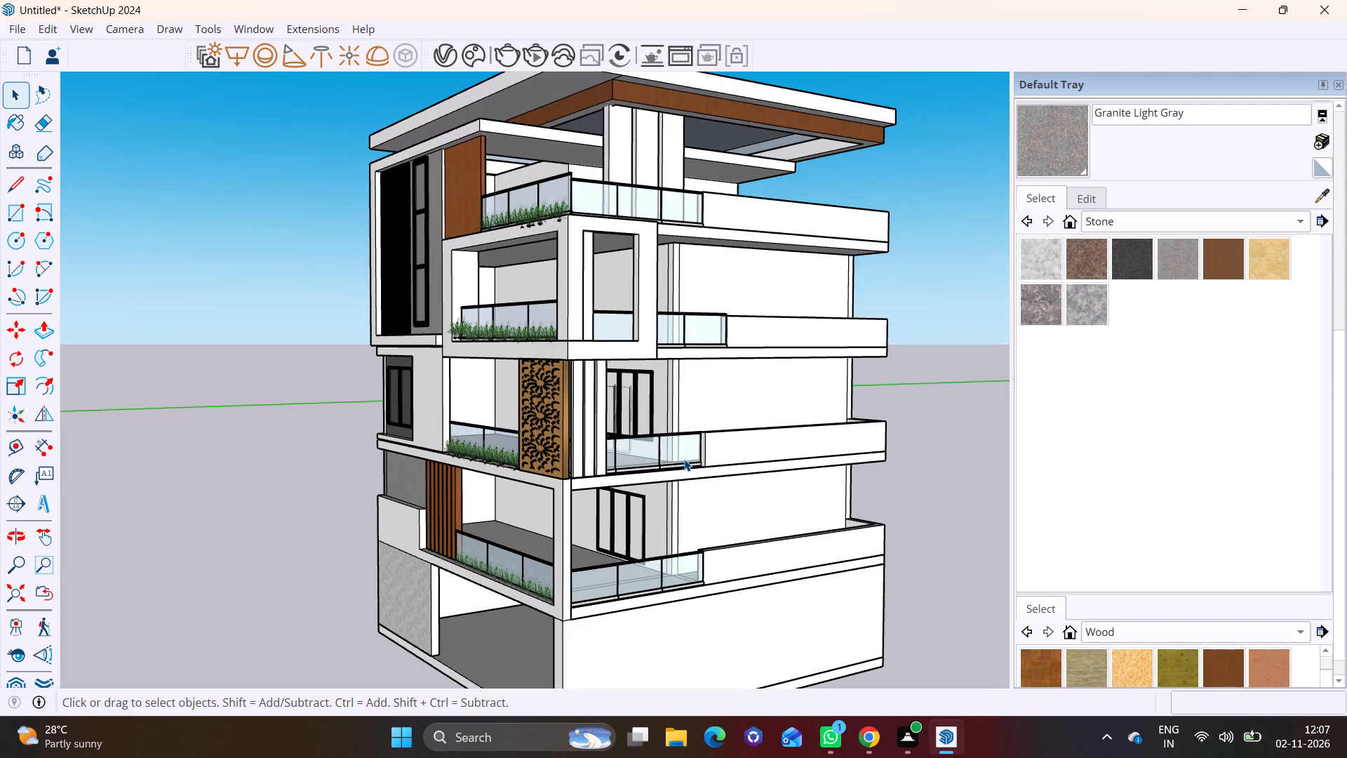
{"action": "middle_click_drag", "start_coordinate": [704, 494], "coordinate": [736, 548]}
{"action": "scroll", "coordinate": [634, 443], "scroll_direction": "down", "scroll_amount": 4}
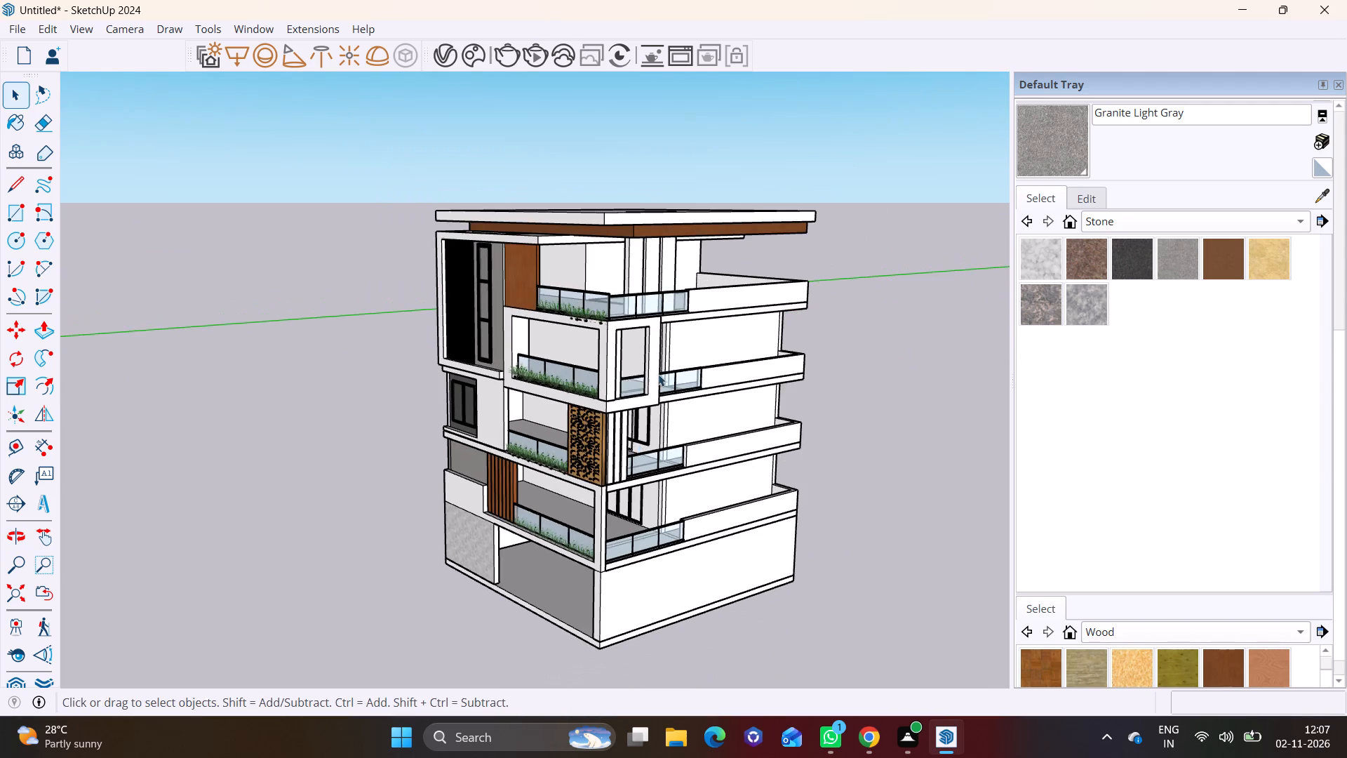
{"action": "middle_click_drag", "start_coordinate": [668, 332], "coordinate": [710, 259]}
{"action": "scroll", "coordinate": [639, 467], "scroll_direction": "up", "scroll_amount": 9}
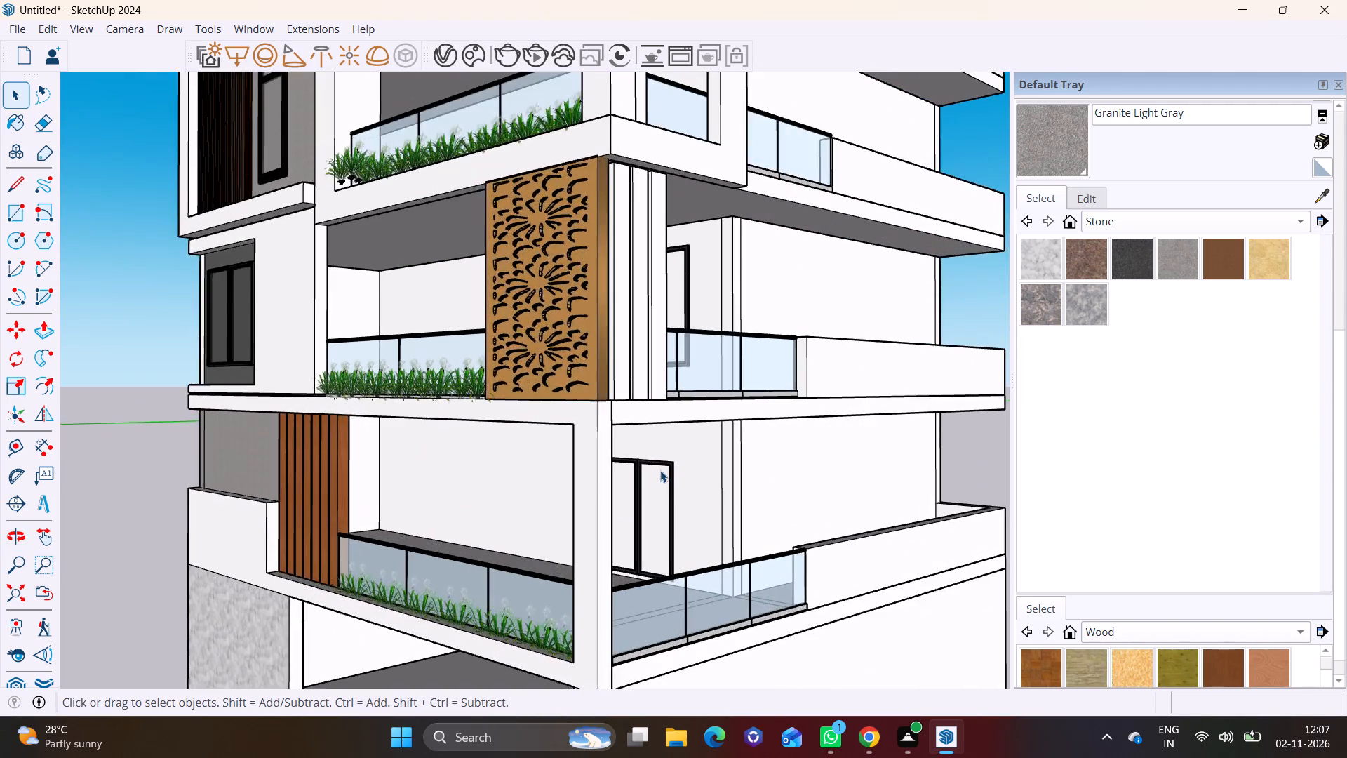
{"action": "middle_click_drag", "start_coordinate": [660, 470], "coordinate": [456, 481]}
{"action": "middle_click_drag", "start_coordinate": [442, 460], "coordinate": [549, 472]}
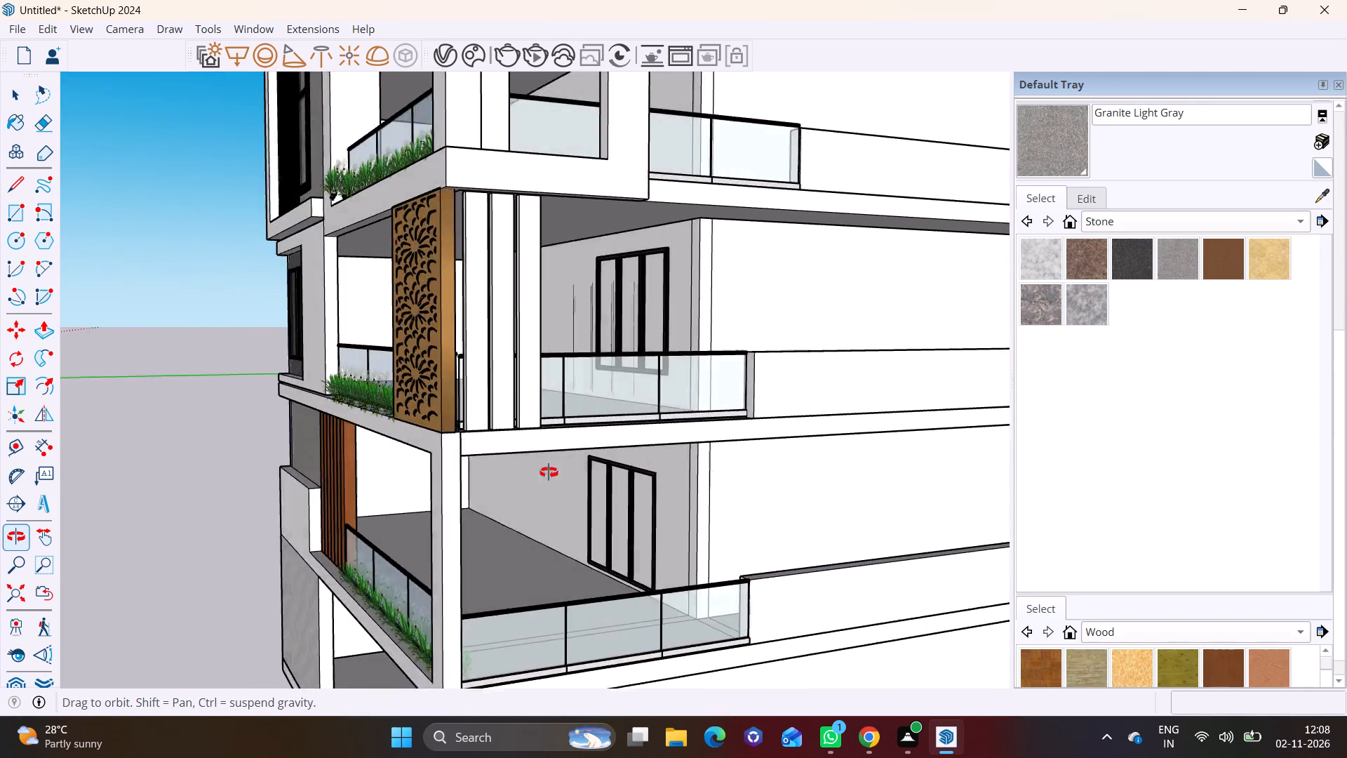
{"action": "middle_click_drag", "start_coordinate": [549, 472], "coordinate": [612, 477]}
{"action": "scroll", "coordinate": [434, 501], "scroll_direction": "down", "scroll_amount": 6}
{"action": "middle_click_drag", "start_coordinate": [582, 487], "coordinate": [678, 539]}
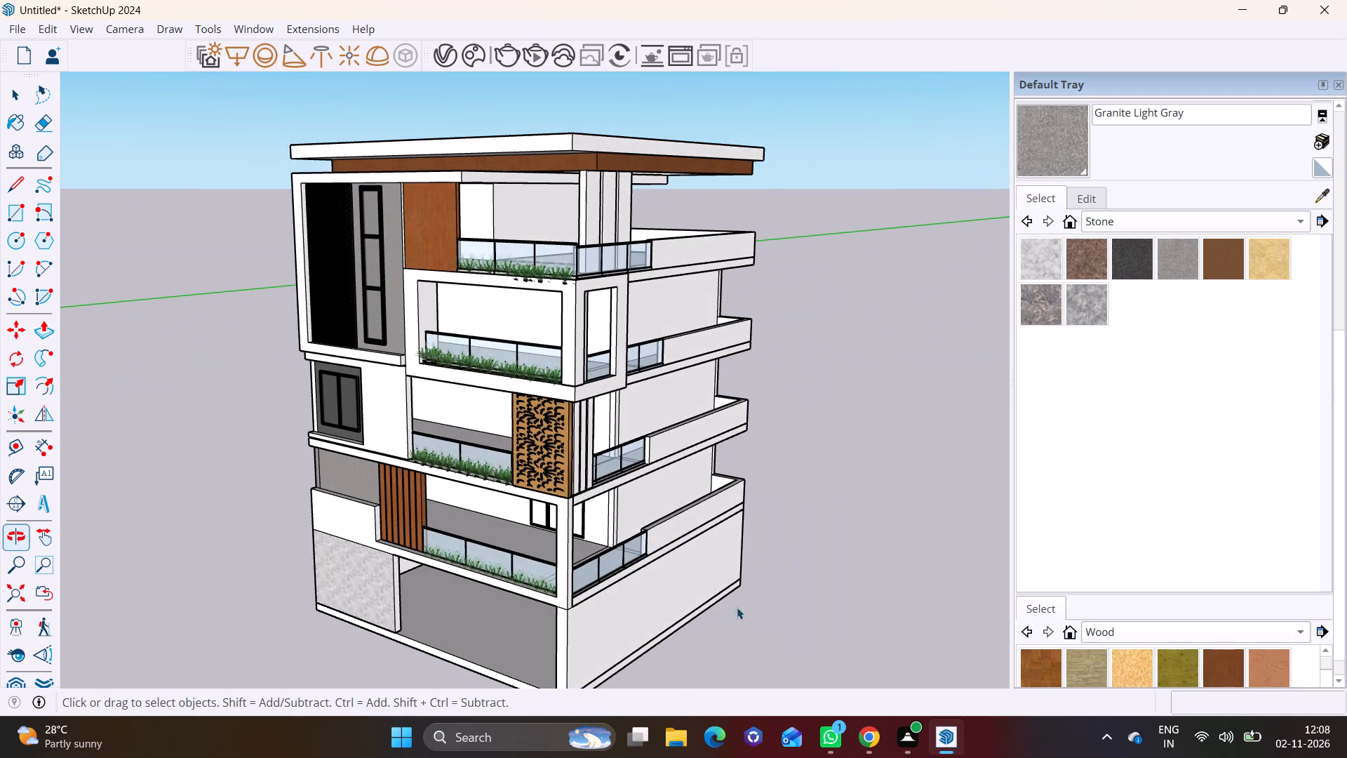
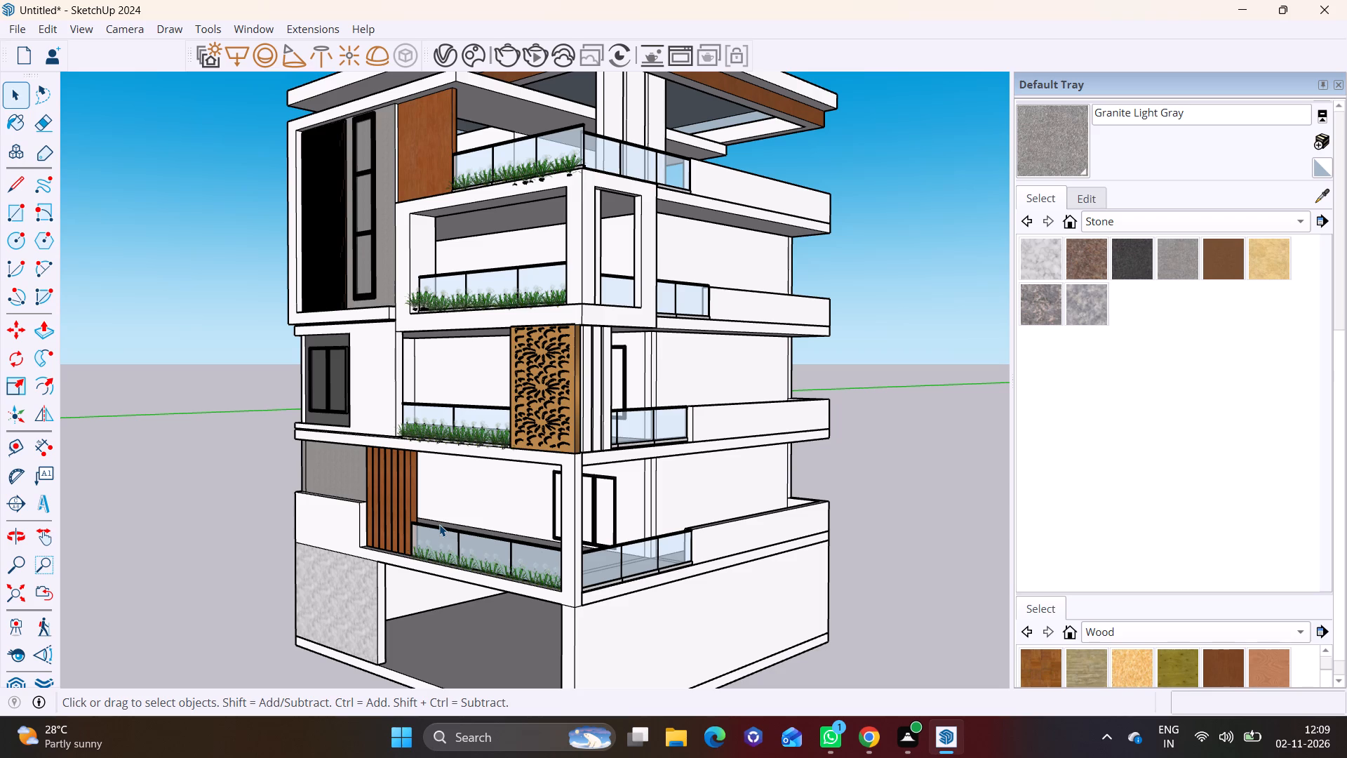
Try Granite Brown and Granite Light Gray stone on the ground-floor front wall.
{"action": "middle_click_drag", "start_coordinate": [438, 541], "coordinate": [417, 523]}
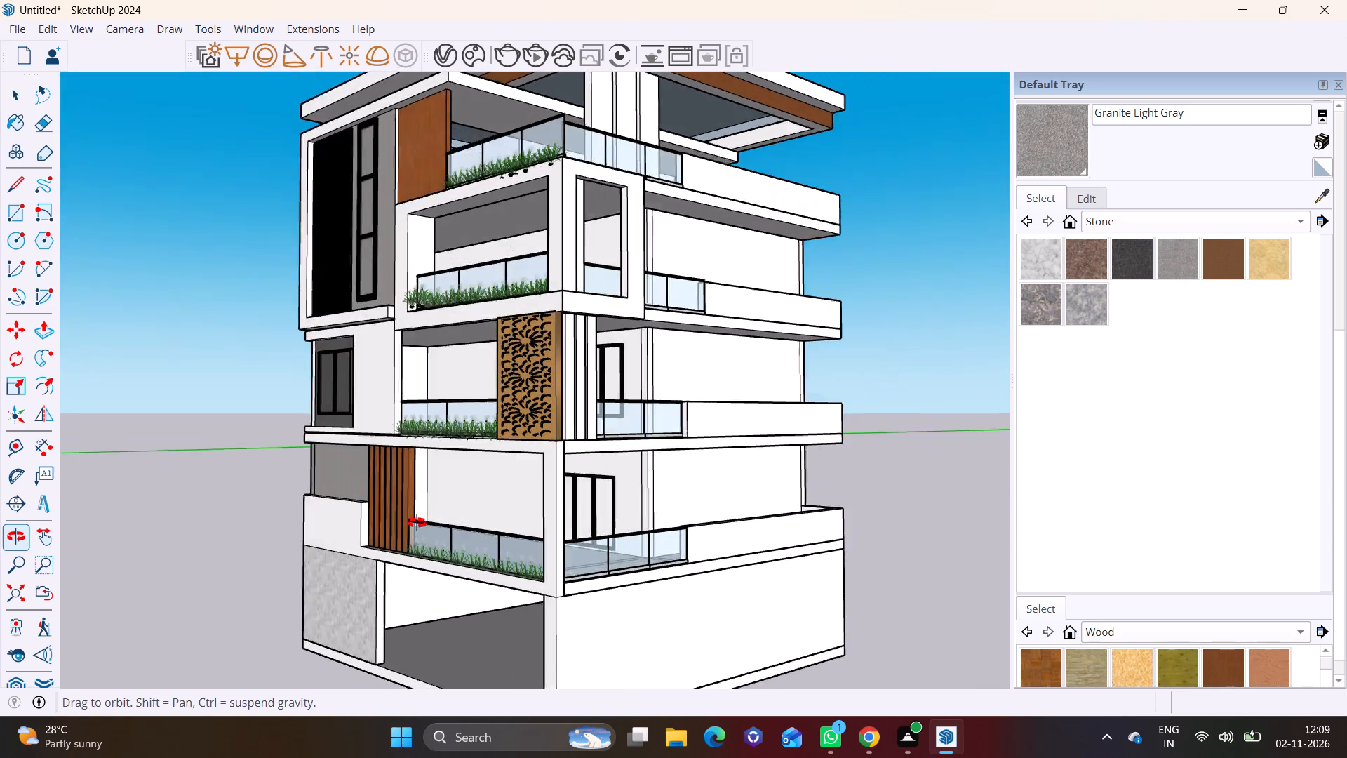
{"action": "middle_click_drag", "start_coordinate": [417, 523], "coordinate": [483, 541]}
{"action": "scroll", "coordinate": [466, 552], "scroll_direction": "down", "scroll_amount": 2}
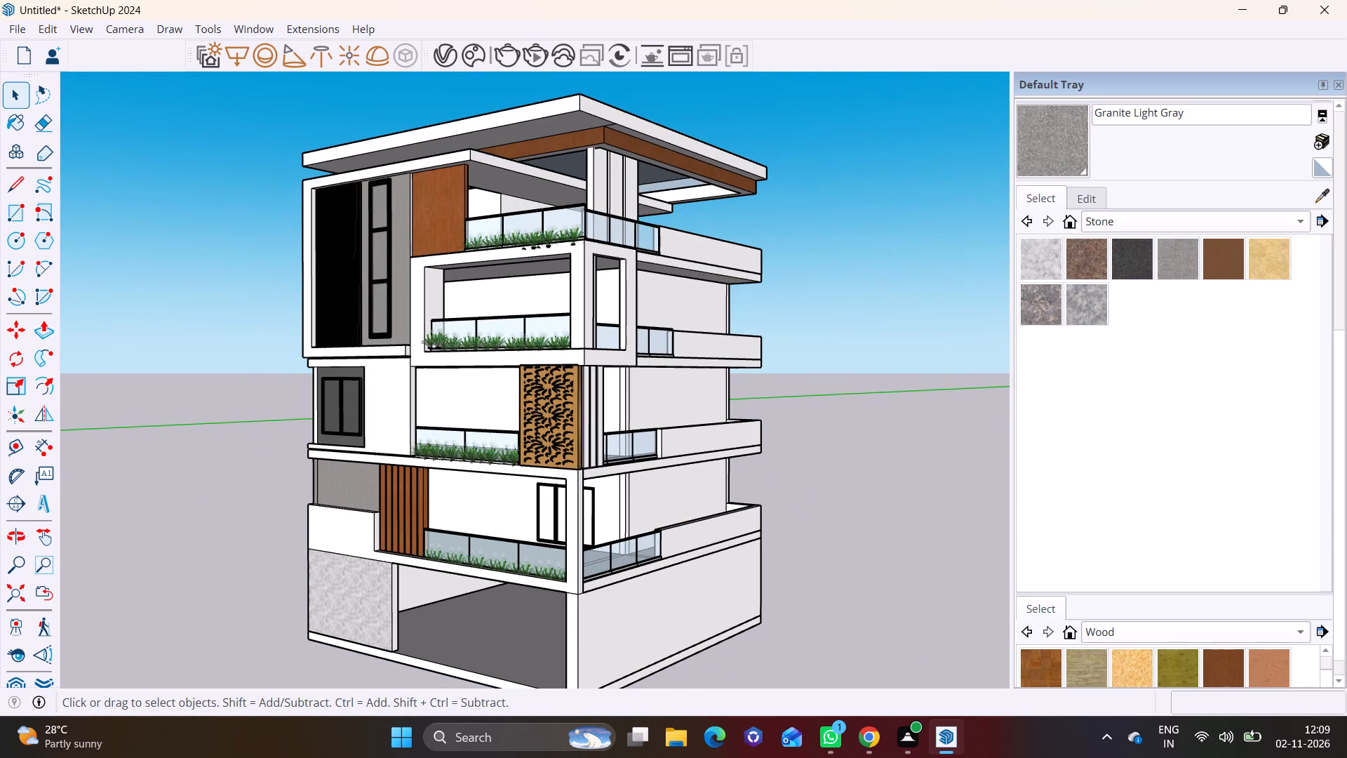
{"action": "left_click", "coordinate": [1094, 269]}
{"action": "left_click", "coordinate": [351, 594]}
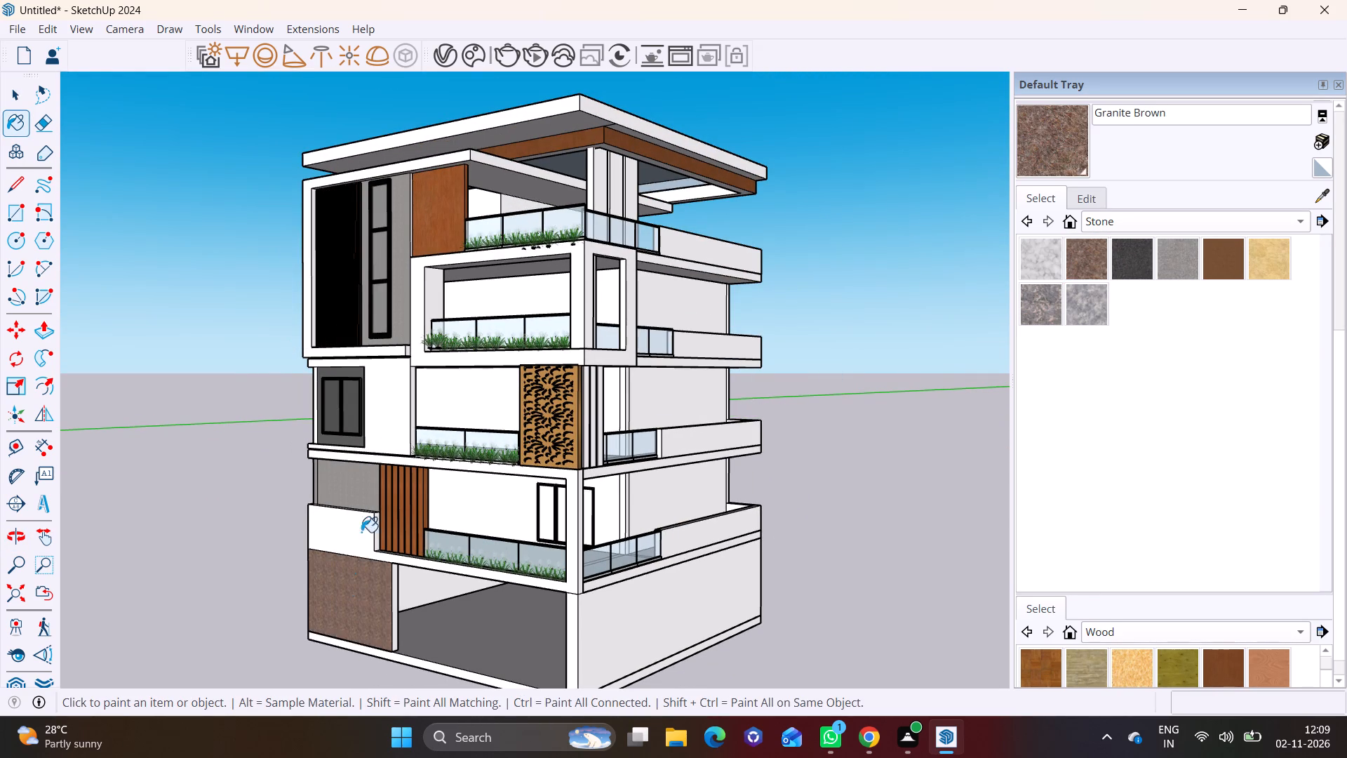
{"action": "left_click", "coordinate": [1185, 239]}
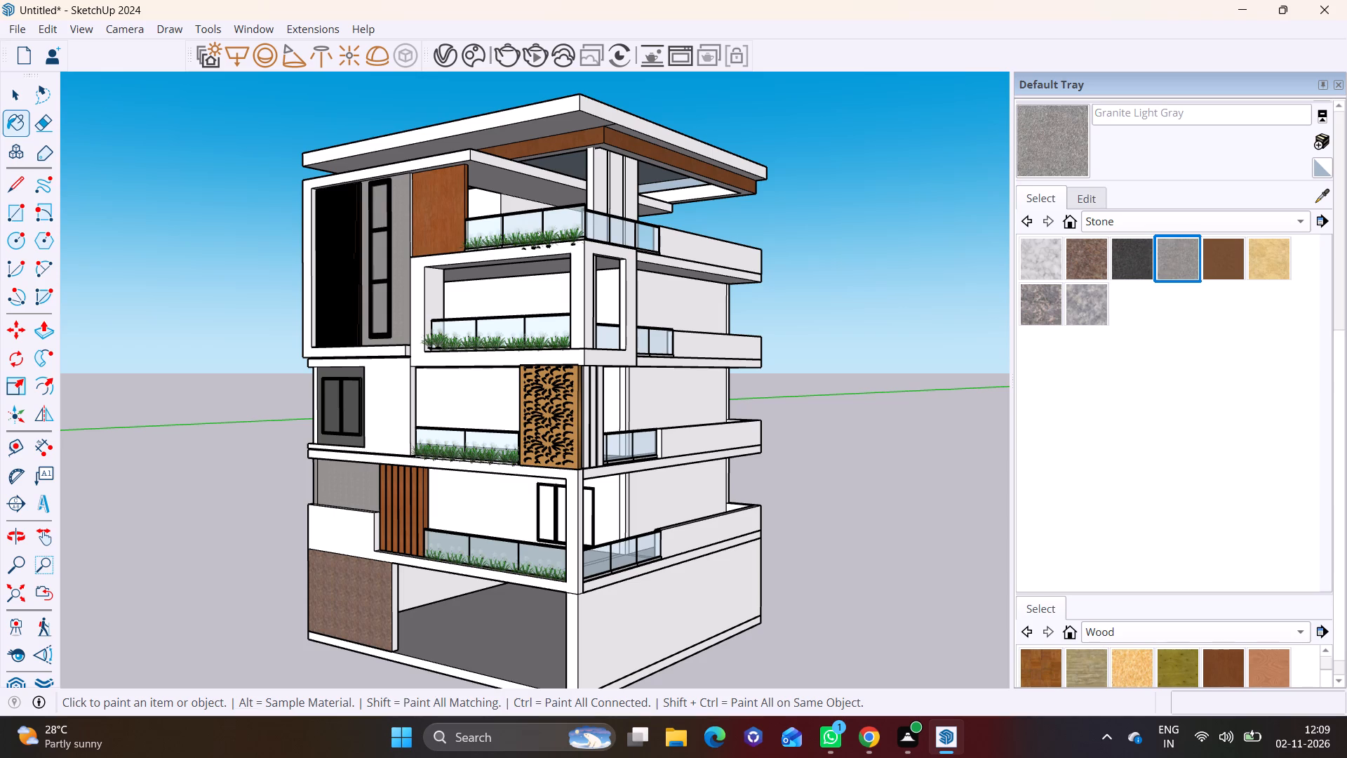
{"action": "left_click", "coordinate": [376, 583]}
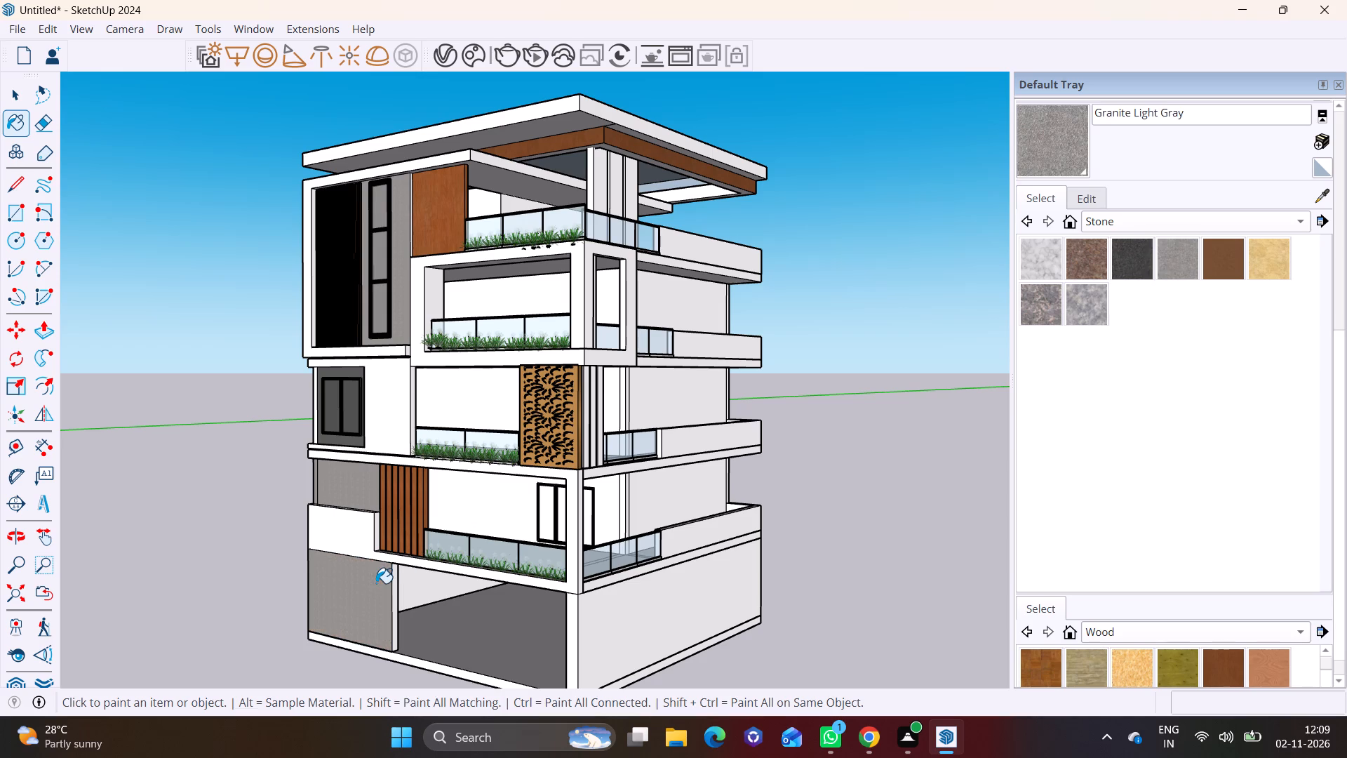
Paint the wall around the tall upper window and the ground-floor front wall with Stone Brushed Khaki.
{"action": "left_click", "coordinate": [1287, 260]}
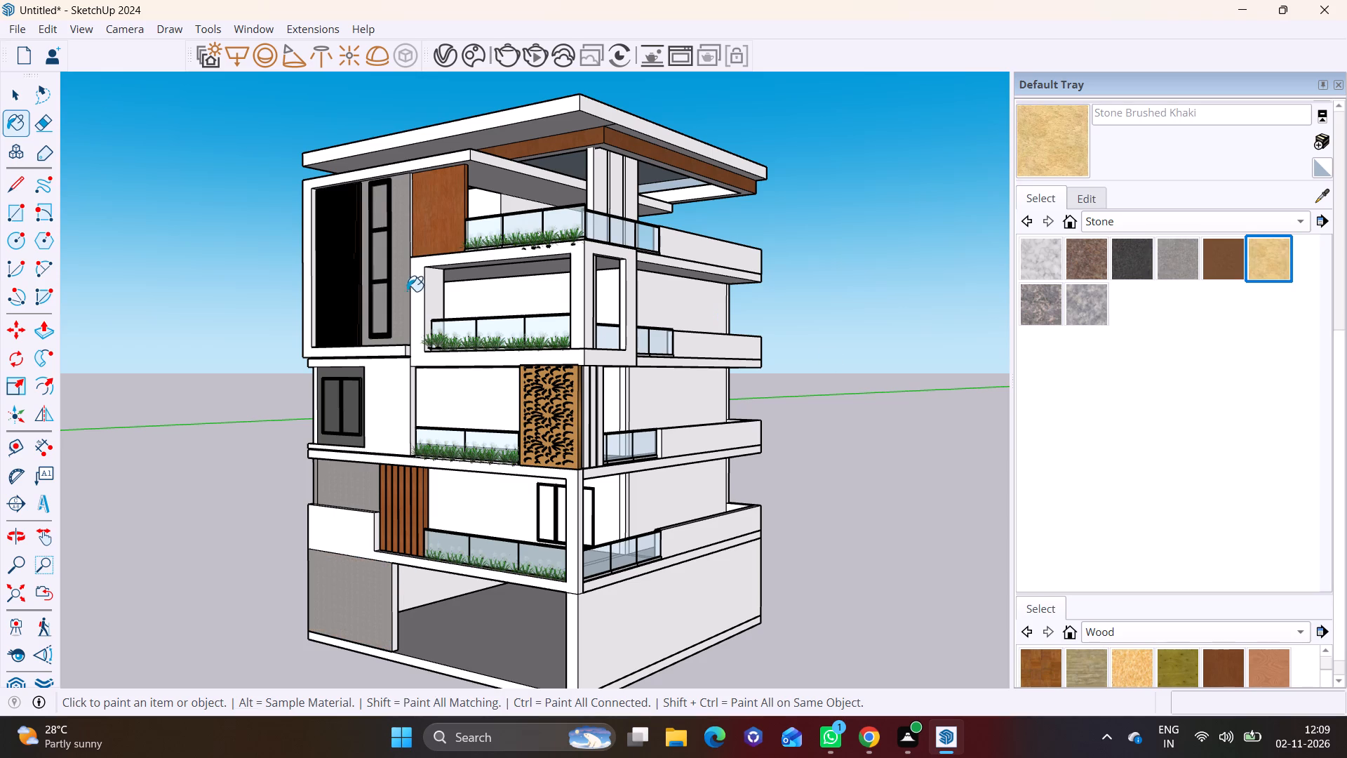
{"action": "left_click", "coordinate": [398, 276]}
{"action": "left_click", "coordinate": [355, 571]}
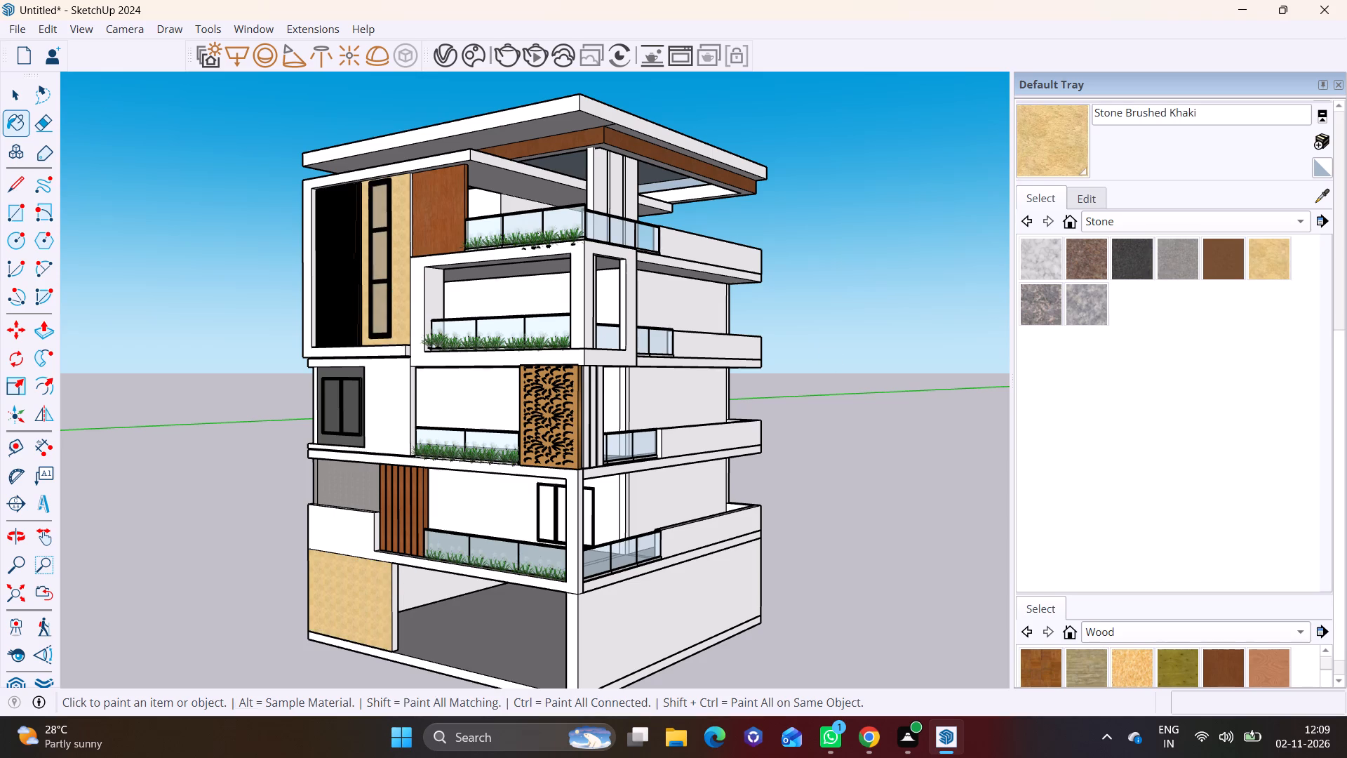
Lower the Stone Brushed Khaki material's HSB saturation to 14.
{"action": "left_click", "coordinate": [1083, 202]}
{"action": "left_click_drag", "start_coordinate": [1109, 330], "coordinate": [1104, 328]}
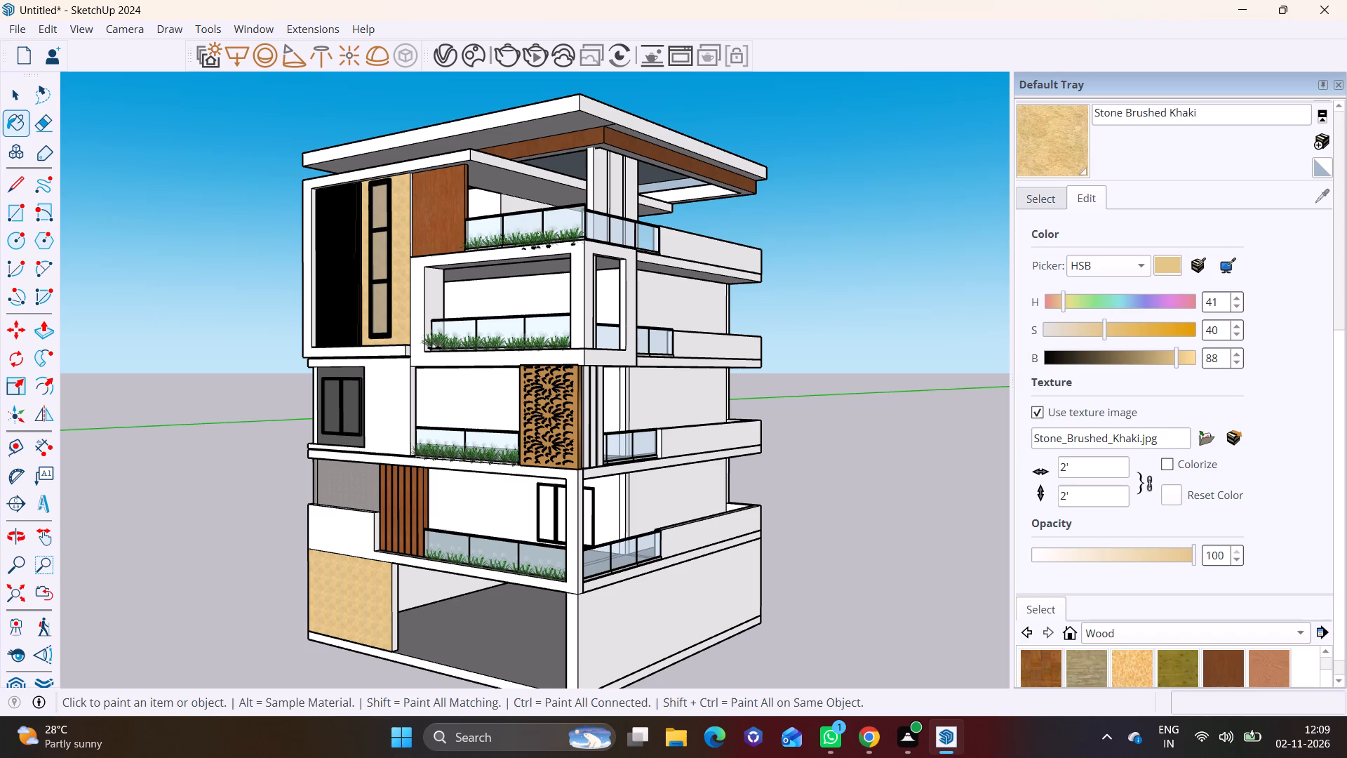
{"action": "left_click_drag", "start_coordinate": [1104, 328], "coordinate": [1067, 322]}
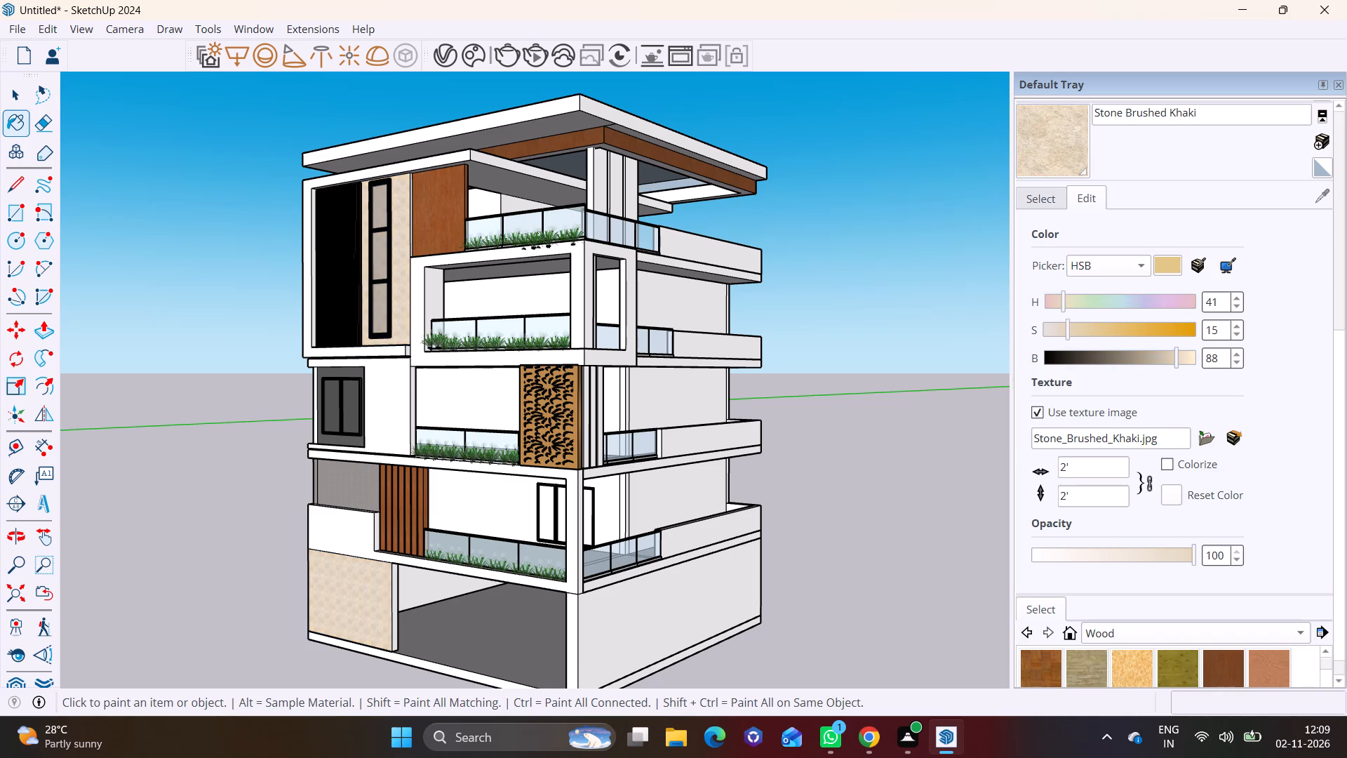
{"action": "left_click_drag", "start_coordinate": [1067, 322], "coordinate": [1065, 322]}
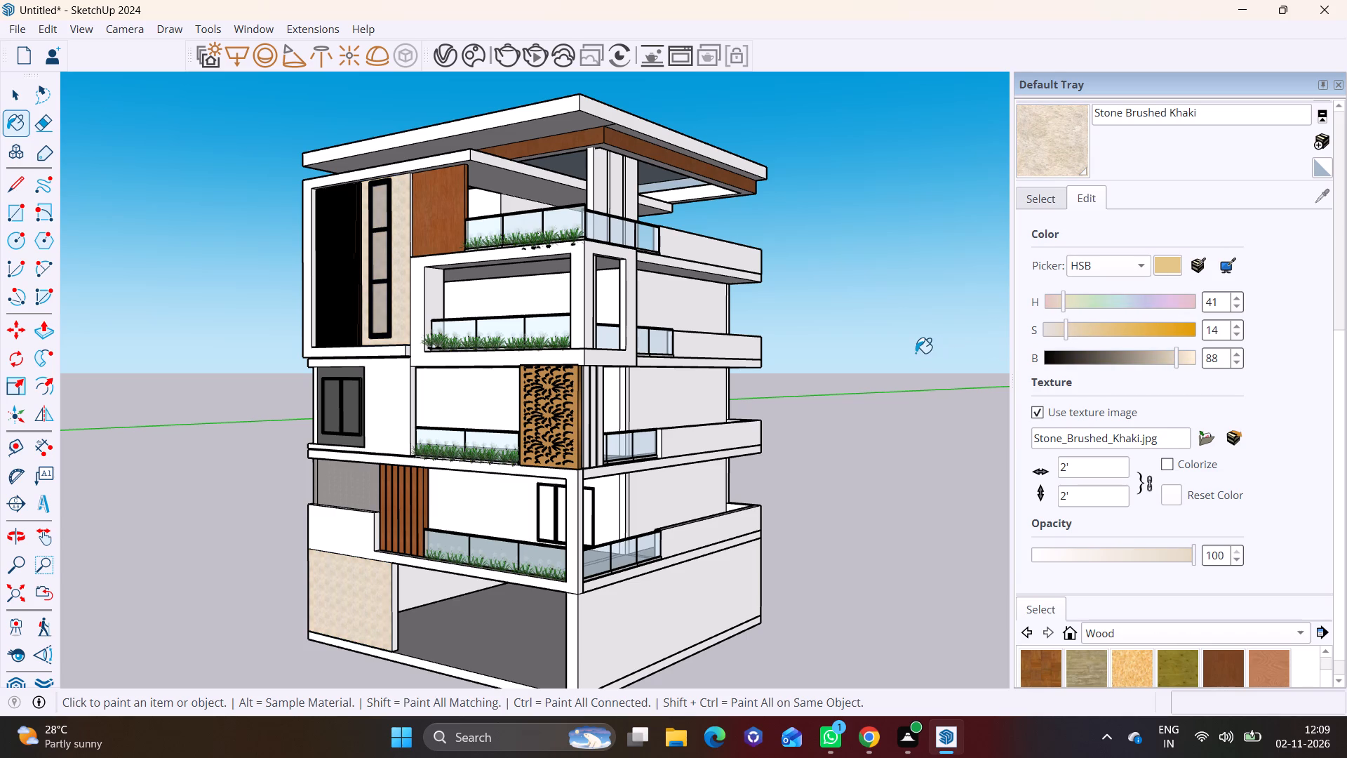
{"action": "left_click", "coordinate": [916, 353]}
{"action": "left_click", "coordinate": [11, 93]}
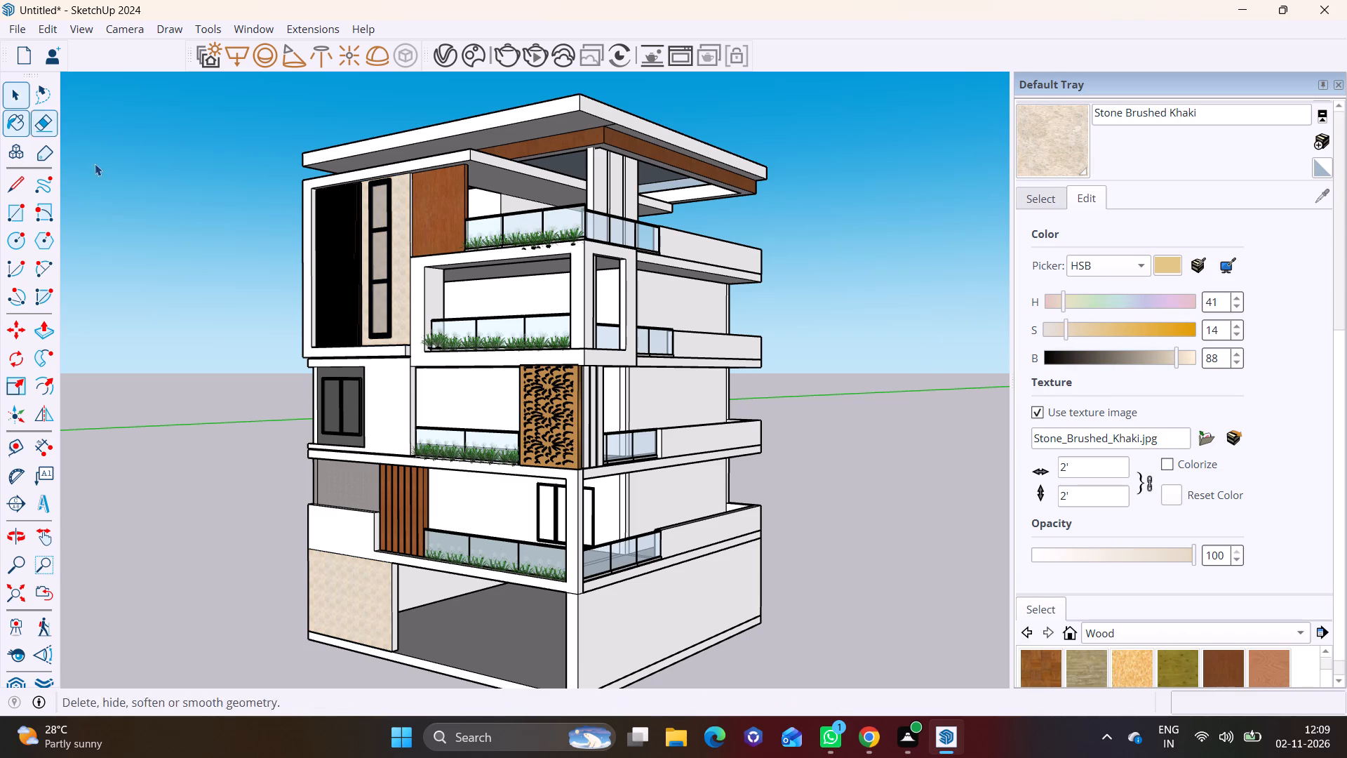
Paint the back walls of the three balconies above the ground floor with the lightened Stone Brushed Khaki material.
{"action": "middle_click_drag", "start_coordinate": [443, 326], "coordinate": [480, 439]}
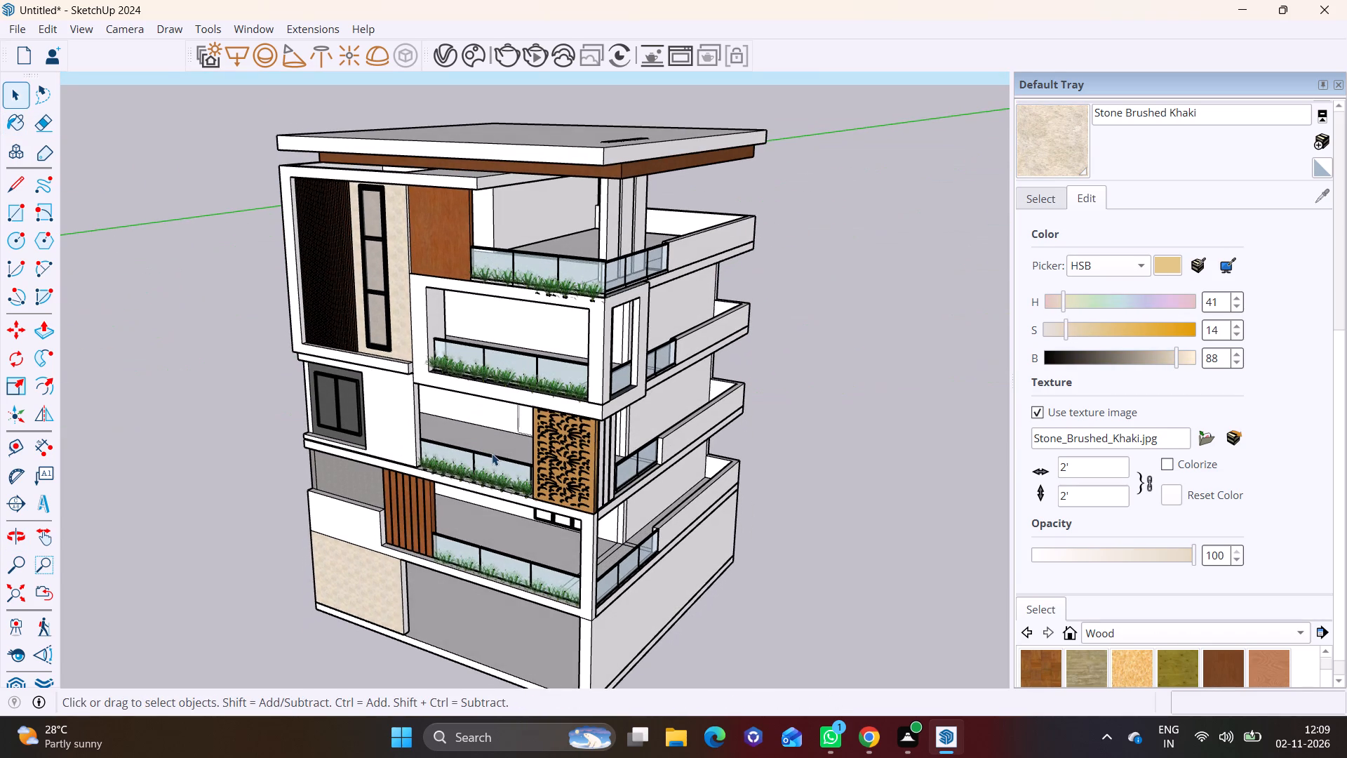
{"action": "middle_click_drag", "start_coordinate": [493, 455], "coordinate": [514, 377]}
{"action": "scroll", "coordinate": [497, 404], "scroll_direction": "up", "scroll_amount": 3}
{"action": "middle_click_drag", "start_coordinate": [492, 418], "coordinate": [545, 328]}
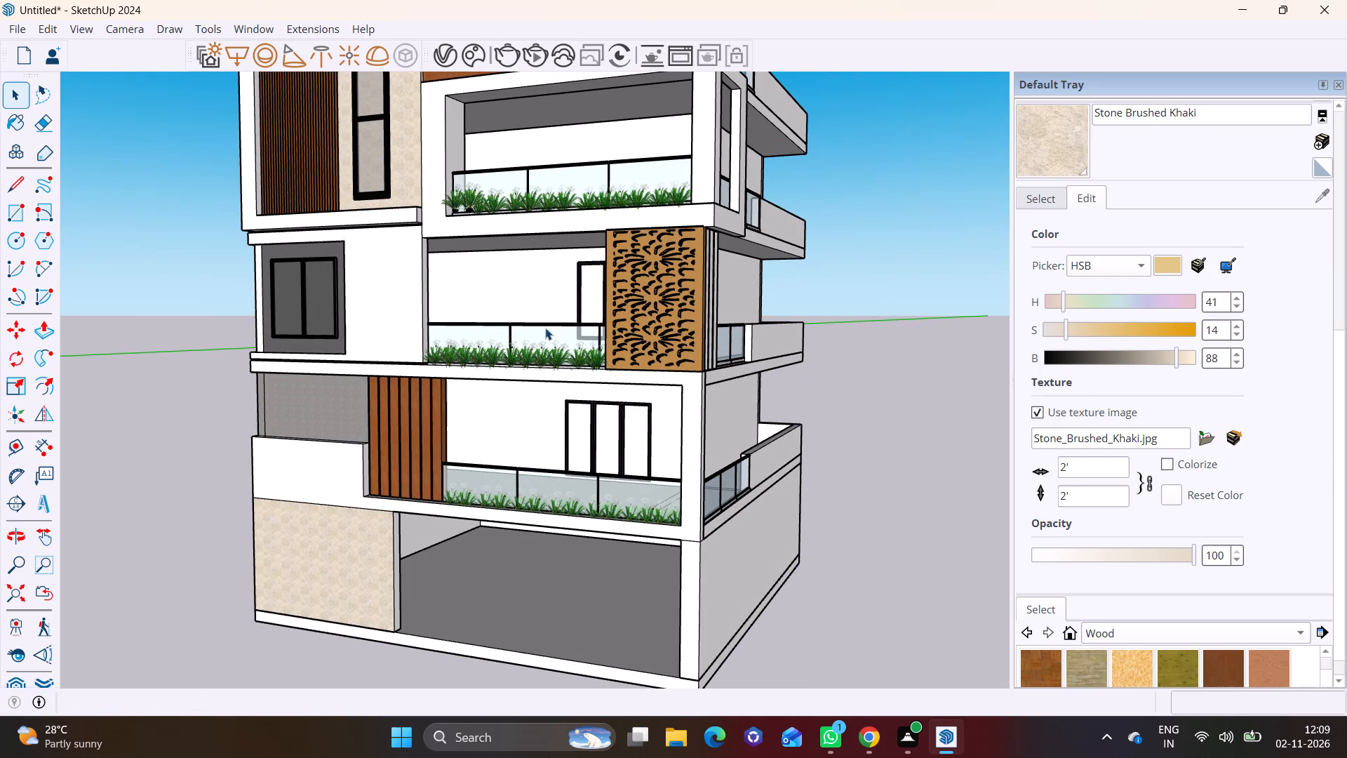
{"action": "scroll", "coordinate": [545, 328], "scroll_direction": "down", "scroll_amount": 4}
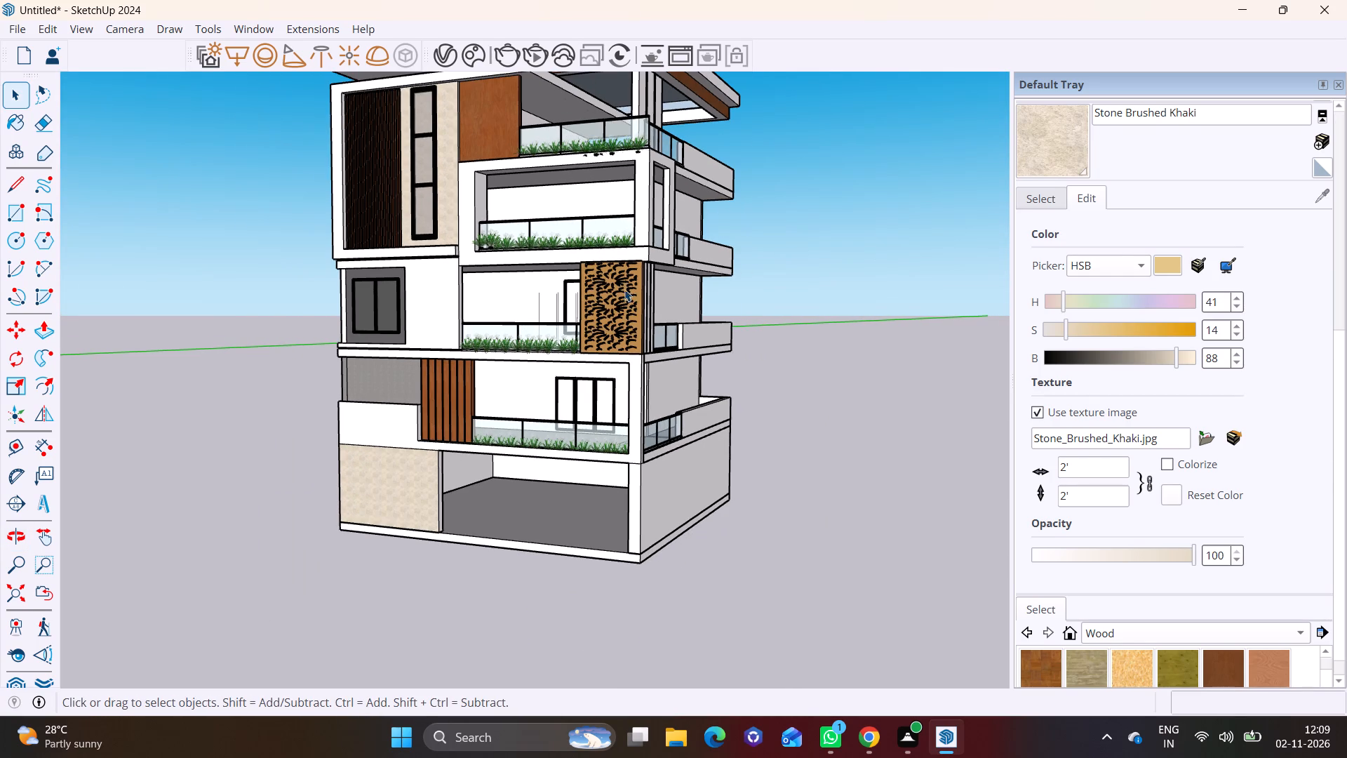
{"action": "left_click", "coordinate": [1033, 148]}
{"action": "left_click", "coordinate": [516, 377]}
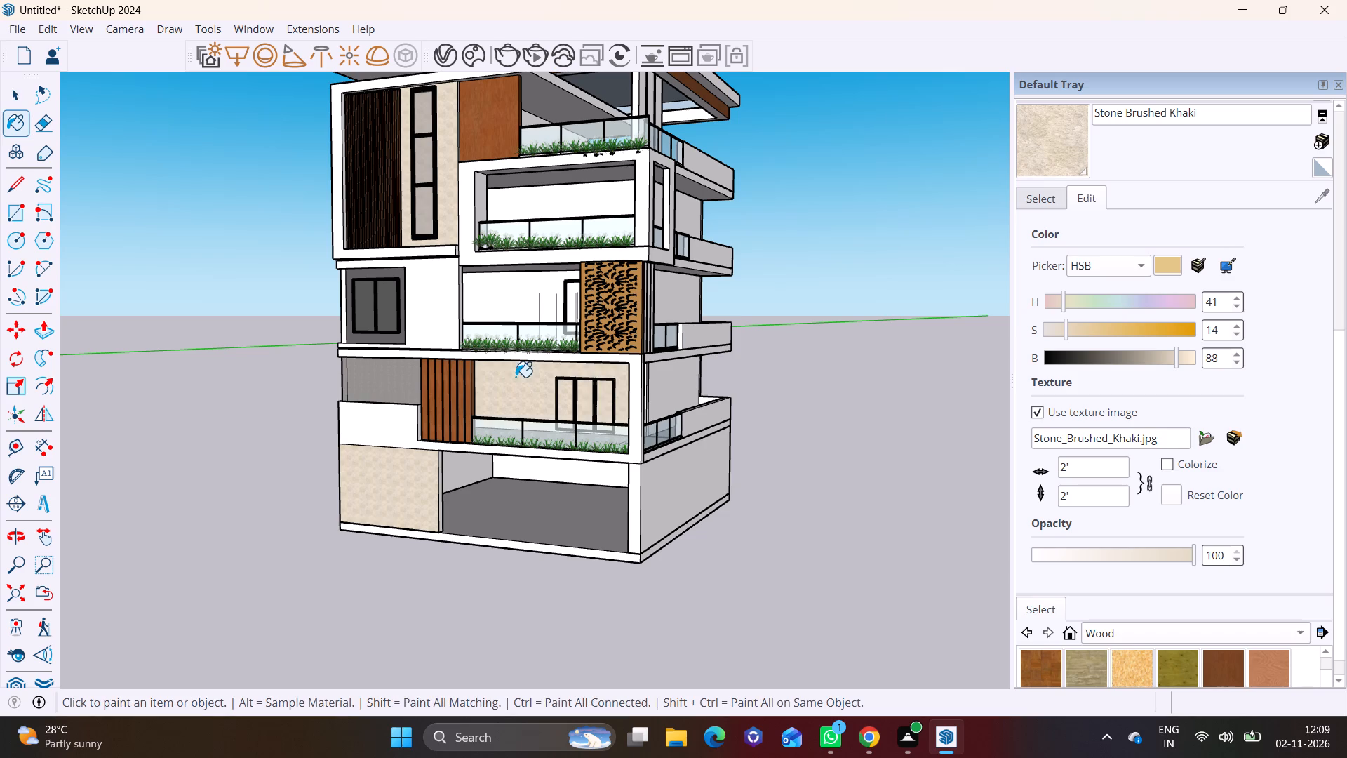
{"action": "left_click", "coordinate": [509, 276]}
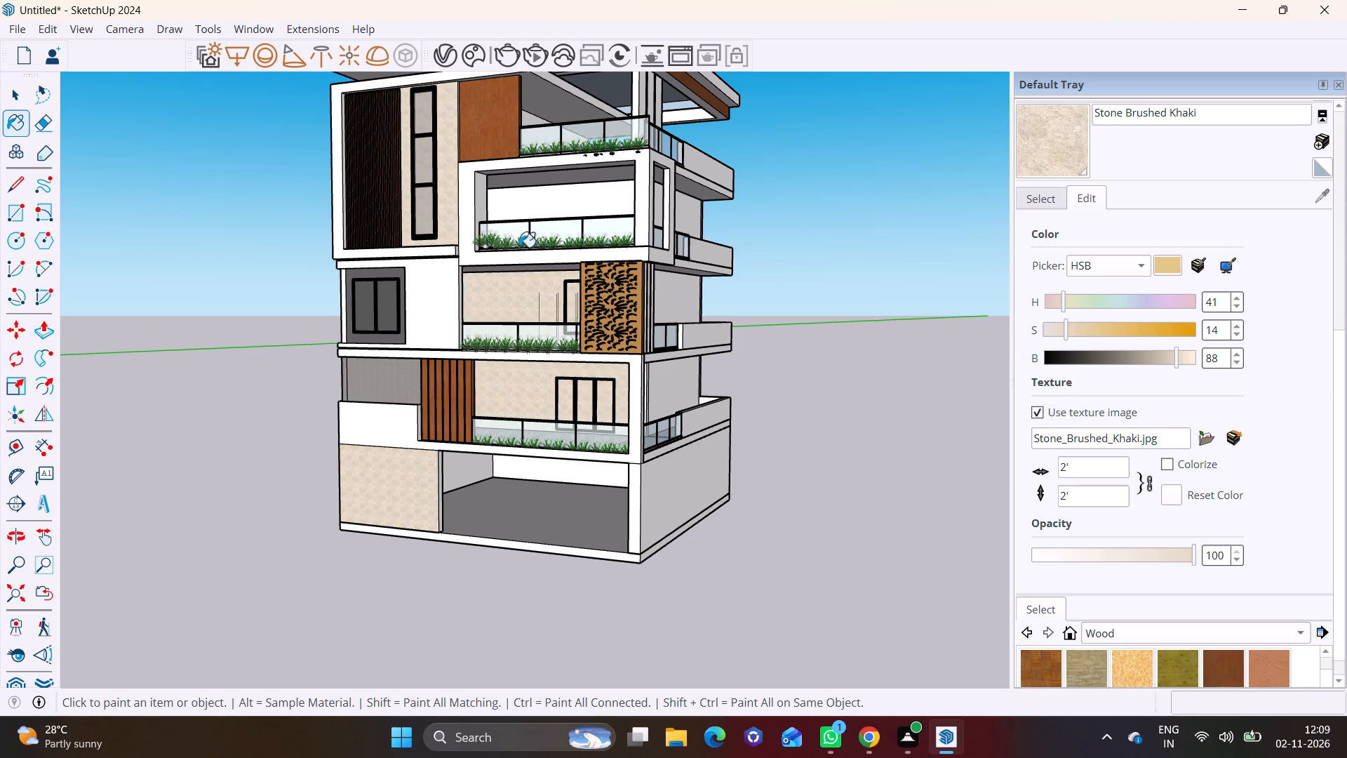
{"action": "left_click", "coordinate": [549, 192]}
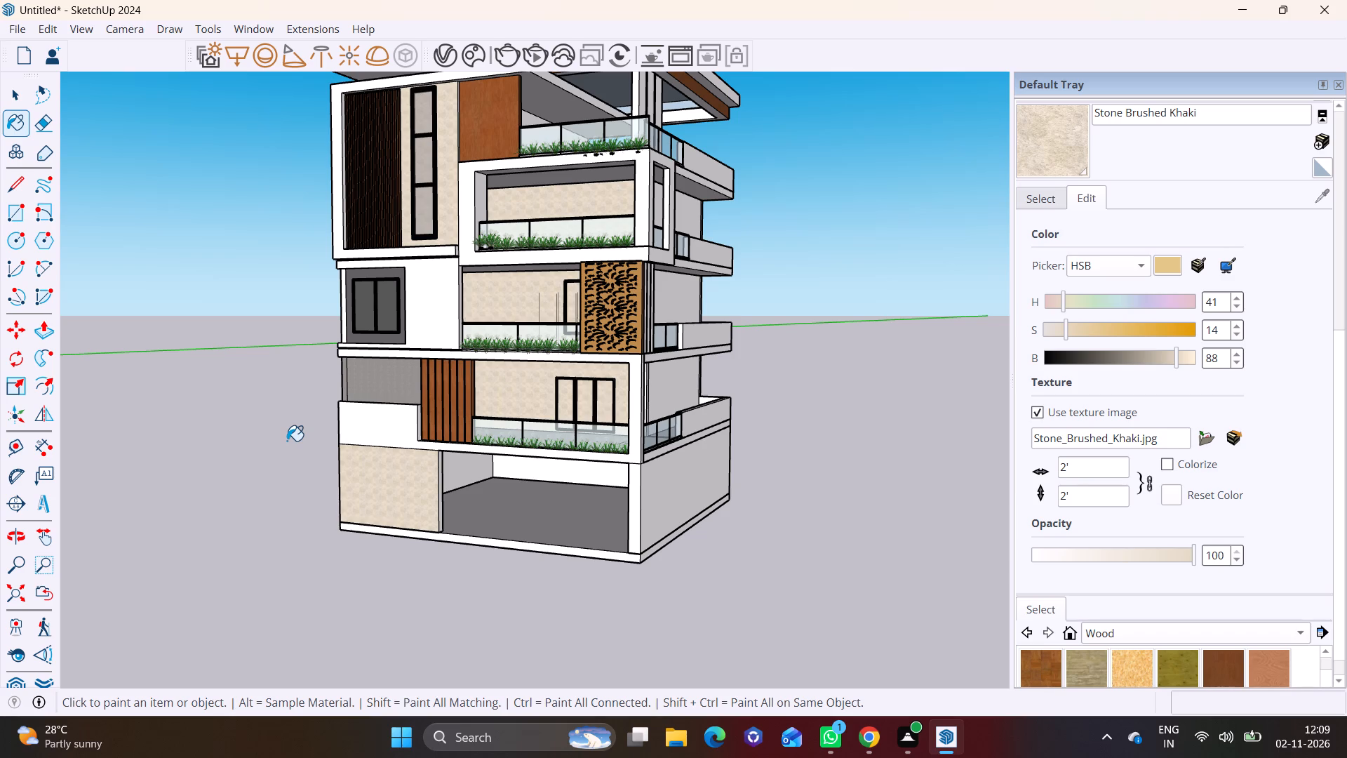
Draw a line along the ground-floor slab near the side wall, from the rear wall's base toward the front wall block.
{"action": "scroll", "coordinate": [288, 441], "scroll_direction": "down", "scroll_amount": 2}
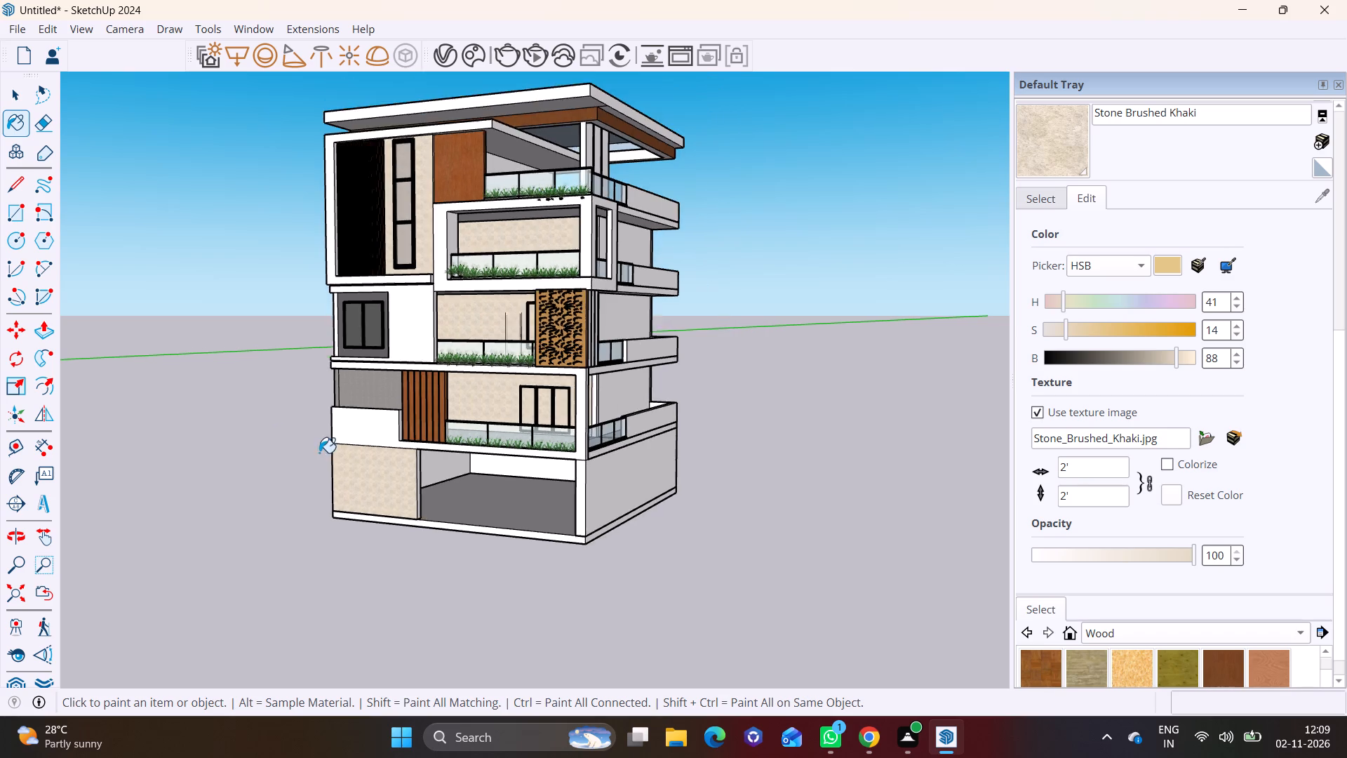
{"action": "scroll", "coordinate": [354, 462], "scroll_direction": "up", "scroll_amount": 9}
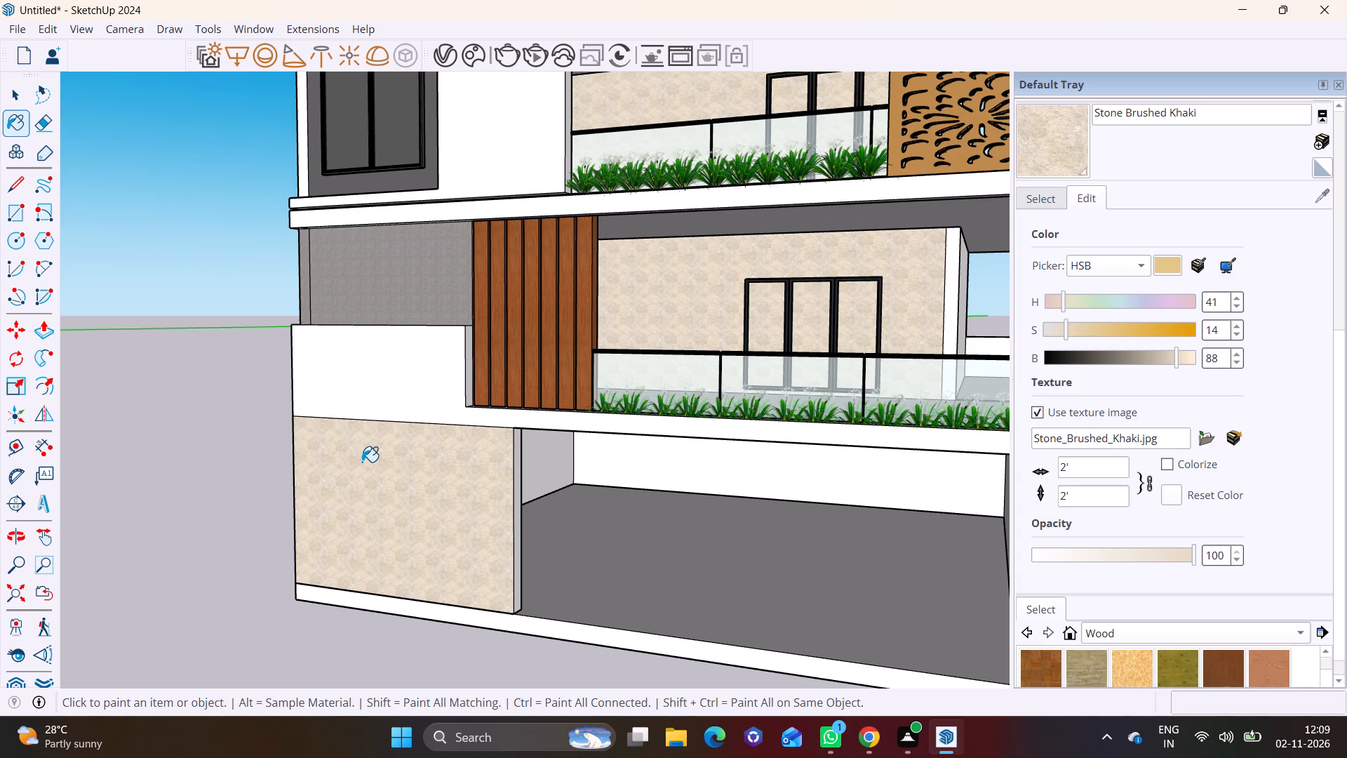
{"action": "middle_click_drag", "start_coordinate": [355, 452], "coordinate": [176, 426]}
{"action": "left_click", "coordinate": [16, 189]}
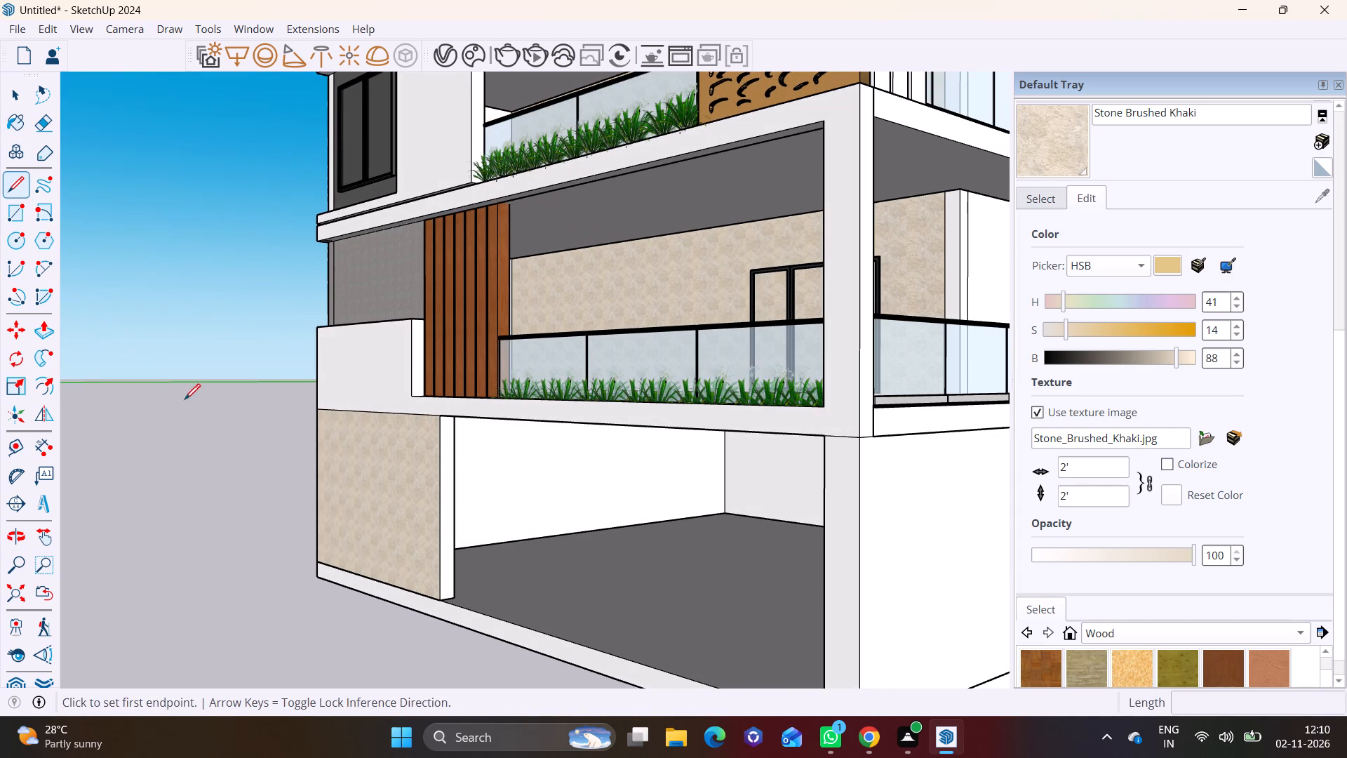
{"action": "middle_click_drag", "start_coordinate": [288, 446], "coordinate": [373, 512]}
{"action": "scroll", "coordinate": [534, 522], "scroll_direction": "up", "scroll_amount": 6}
{"action": "middle_click_drag", "start_coordinate": [473, 550], "coordinate": [380, 521]}
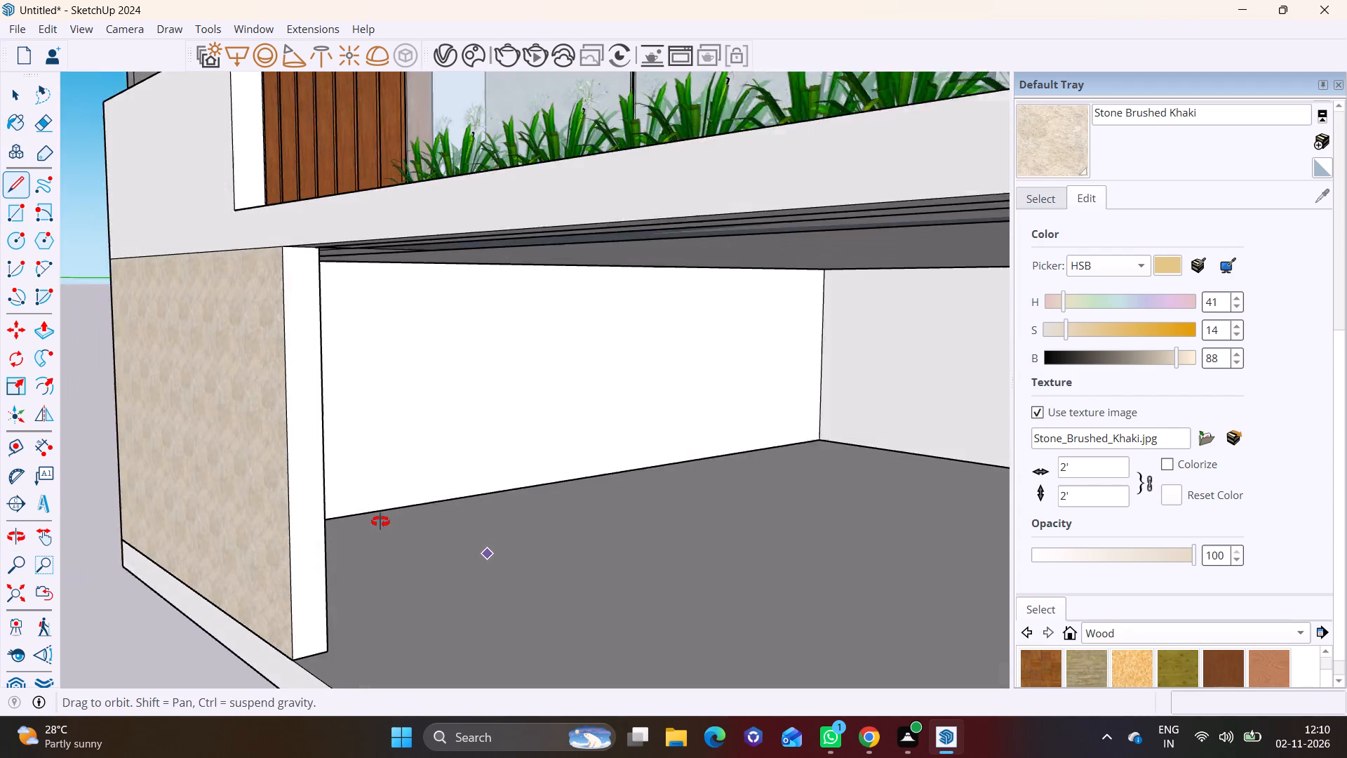
{"action": "middle_click_drag", "start_coordinate": [380, 521], "coordinate": [292, 535]}
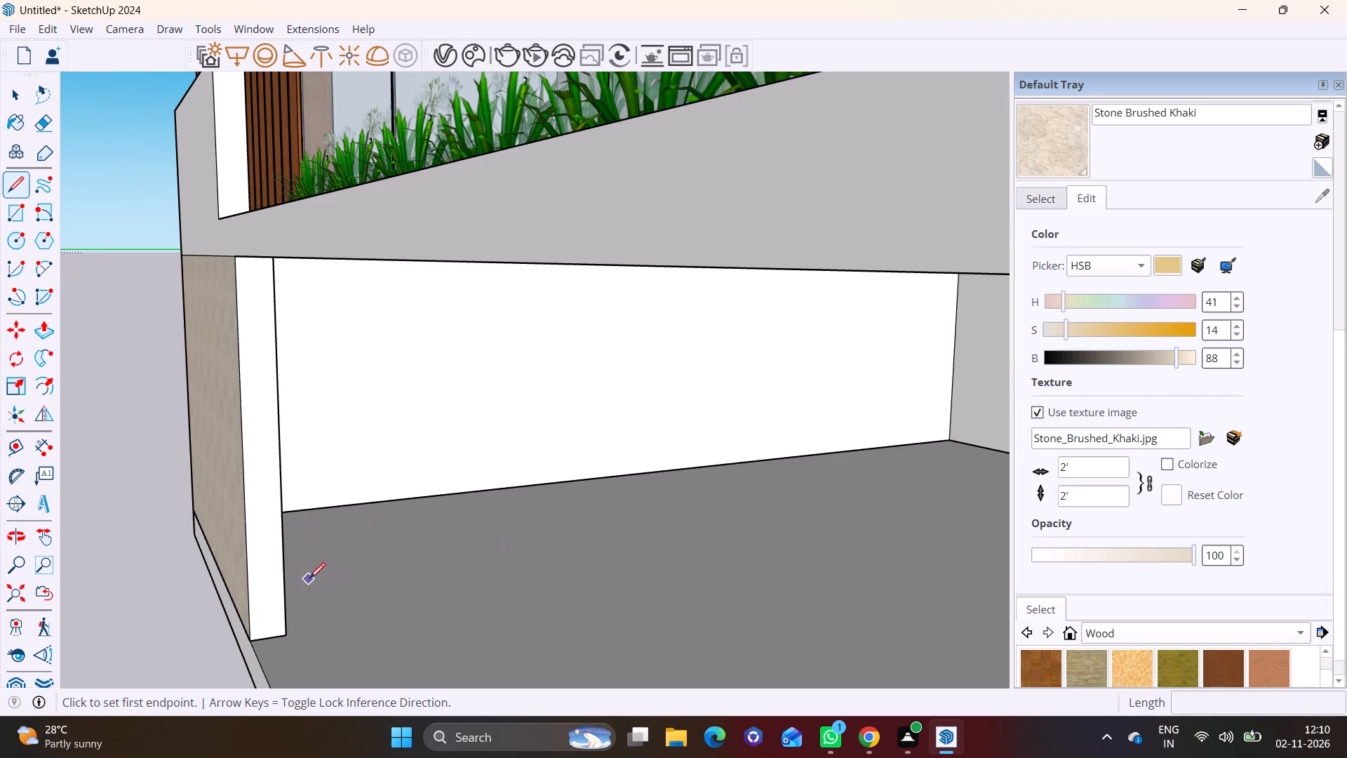
{"action": "middle_click_drag", "start_coordinate": [300, 574], "coordinate": [399, 564]}
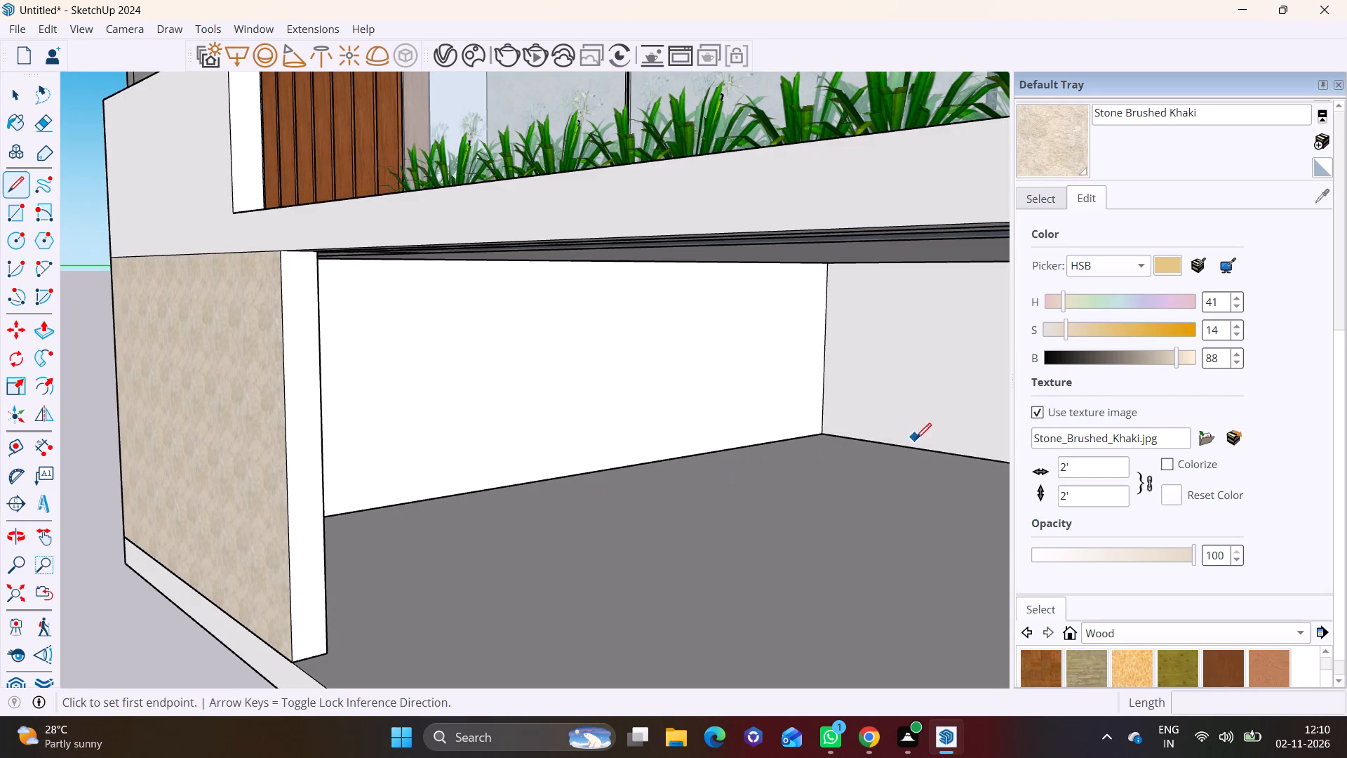
{"action": "left_click", "coordinate": [930, 451]}
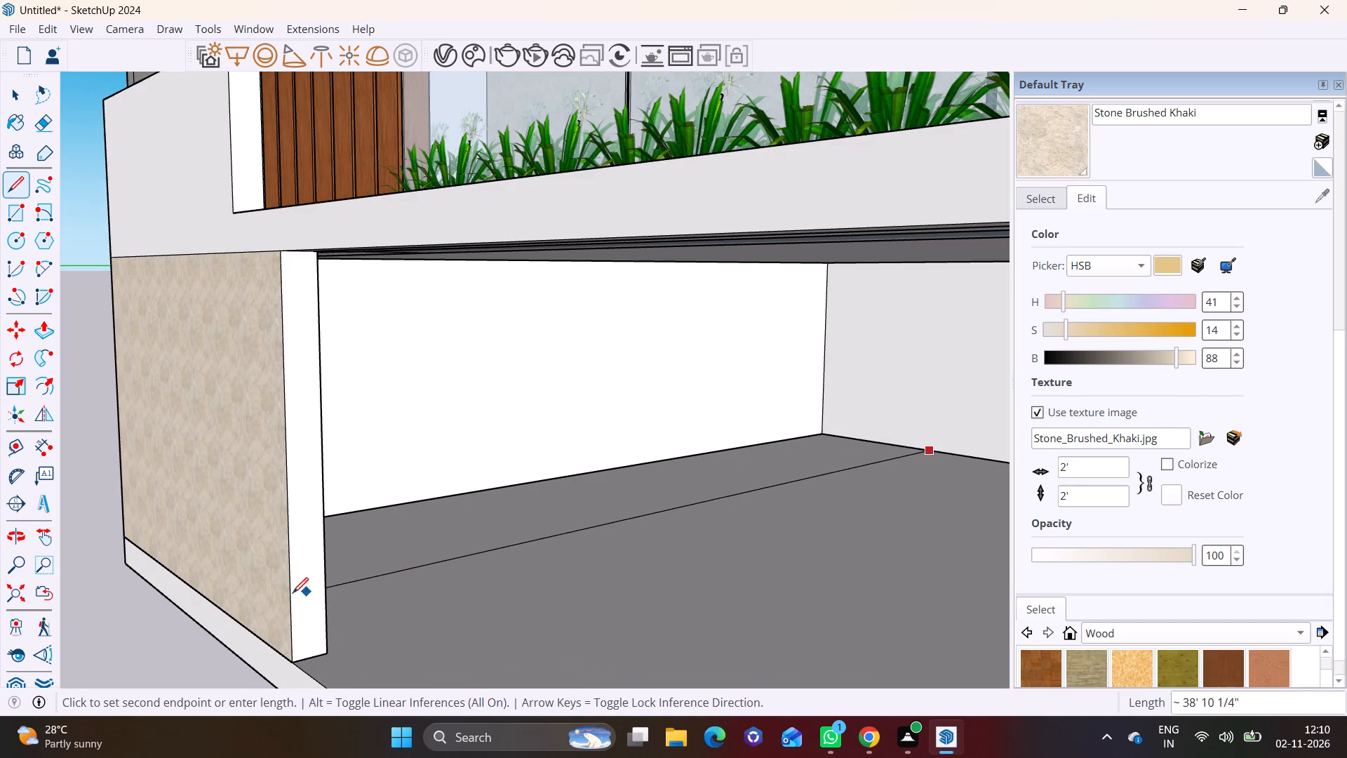
{"action": "left_click", "coordinate": [250, 598]}
{"action": "key", "text": "space"}
{"action": "left_click", "coordinate": [469, 534]}
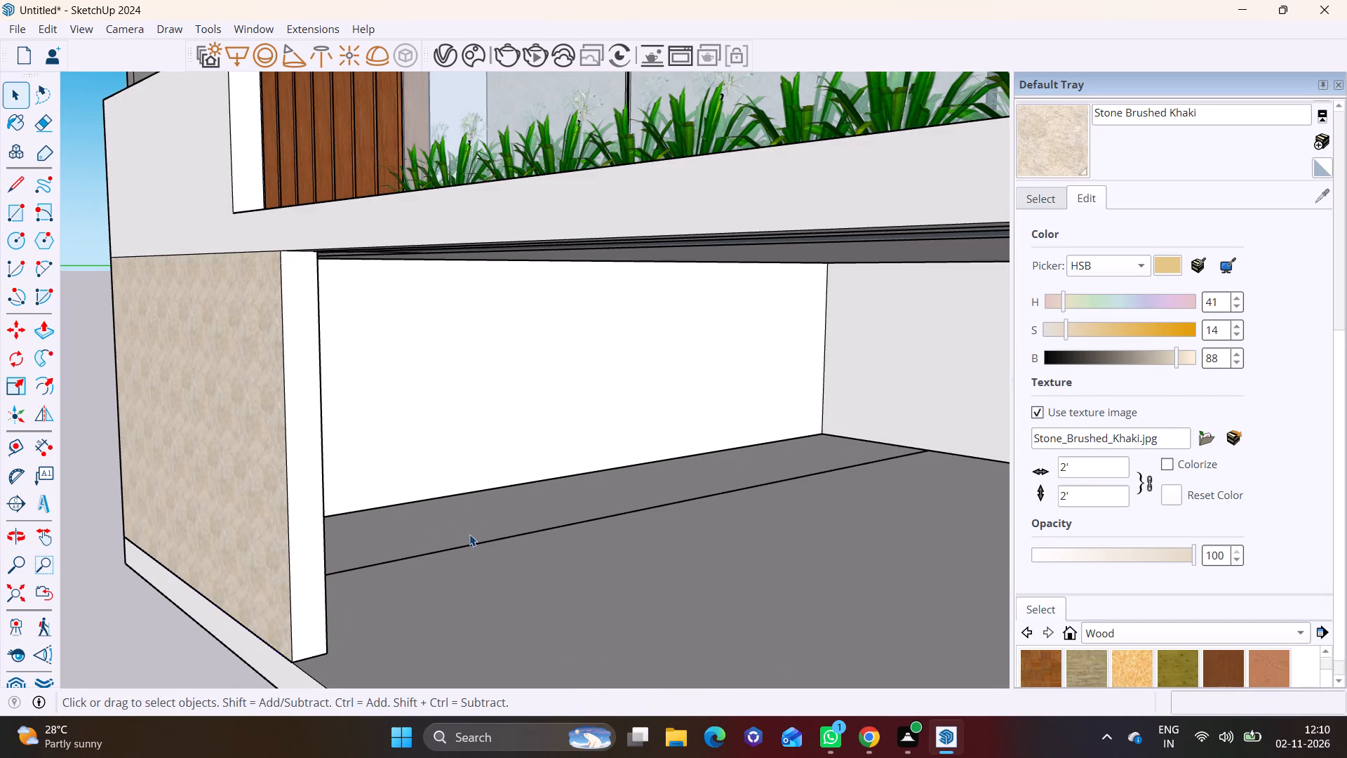
Extend the floor line to the front wall block's inner face to close off a strip along the side wall.
{"action": "middle_click_drag", "start_coordinate": [431, 540], "coordinate": [314, 518]}
{"action": "scroll", "coordinate": [304, 586], "scroll_direction": "up", "scroll_amount": 7}
{"action": "middle_click_drag", "start_coordinate": [201, 588], "coordinate": [167, 590]}
{"action": "scroll", "coordinate": [263, 527], "scroll_direction": "up", "scroll_amount": 2}
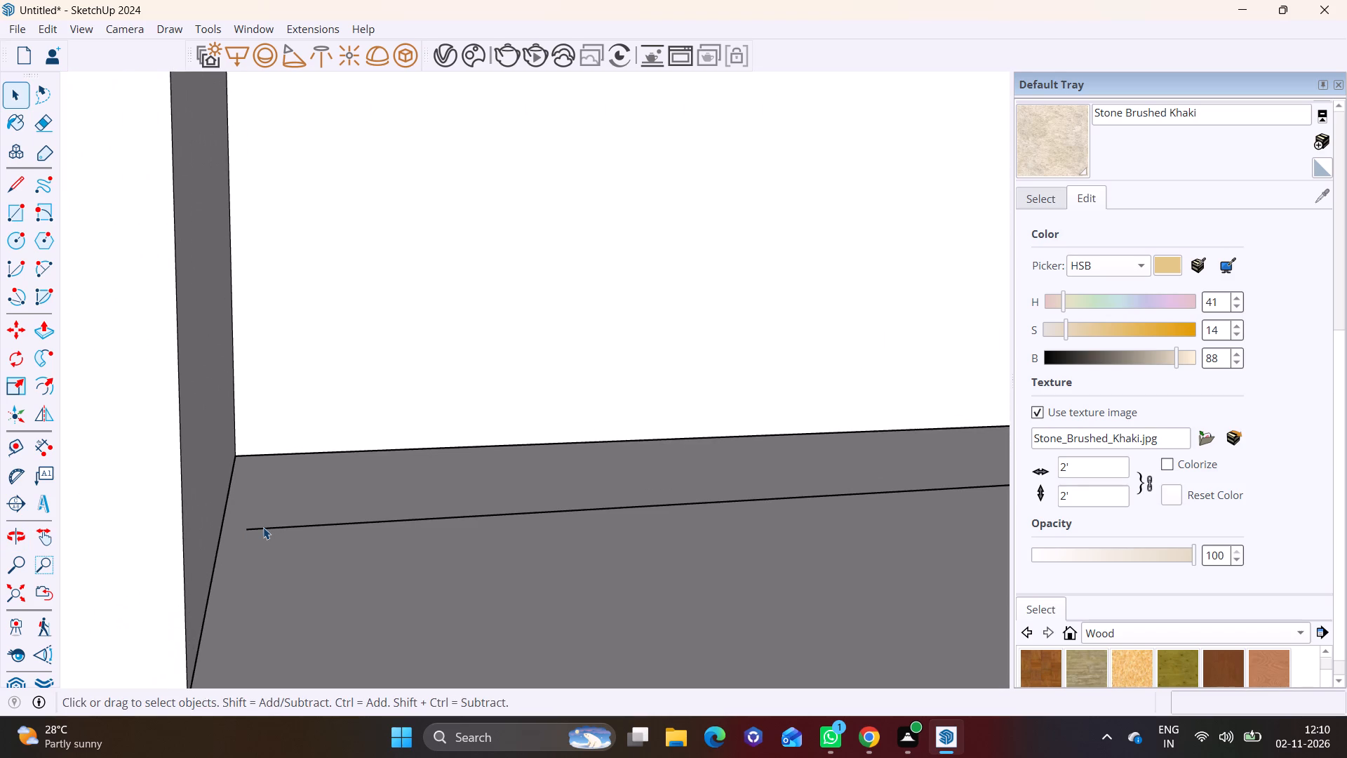
{"action": "scroll", "coordinate": [263, 527], "scroll_direction": "up", "scroll_amount": 3}
{"action": "left_click", "coordinate": [12, 189]}
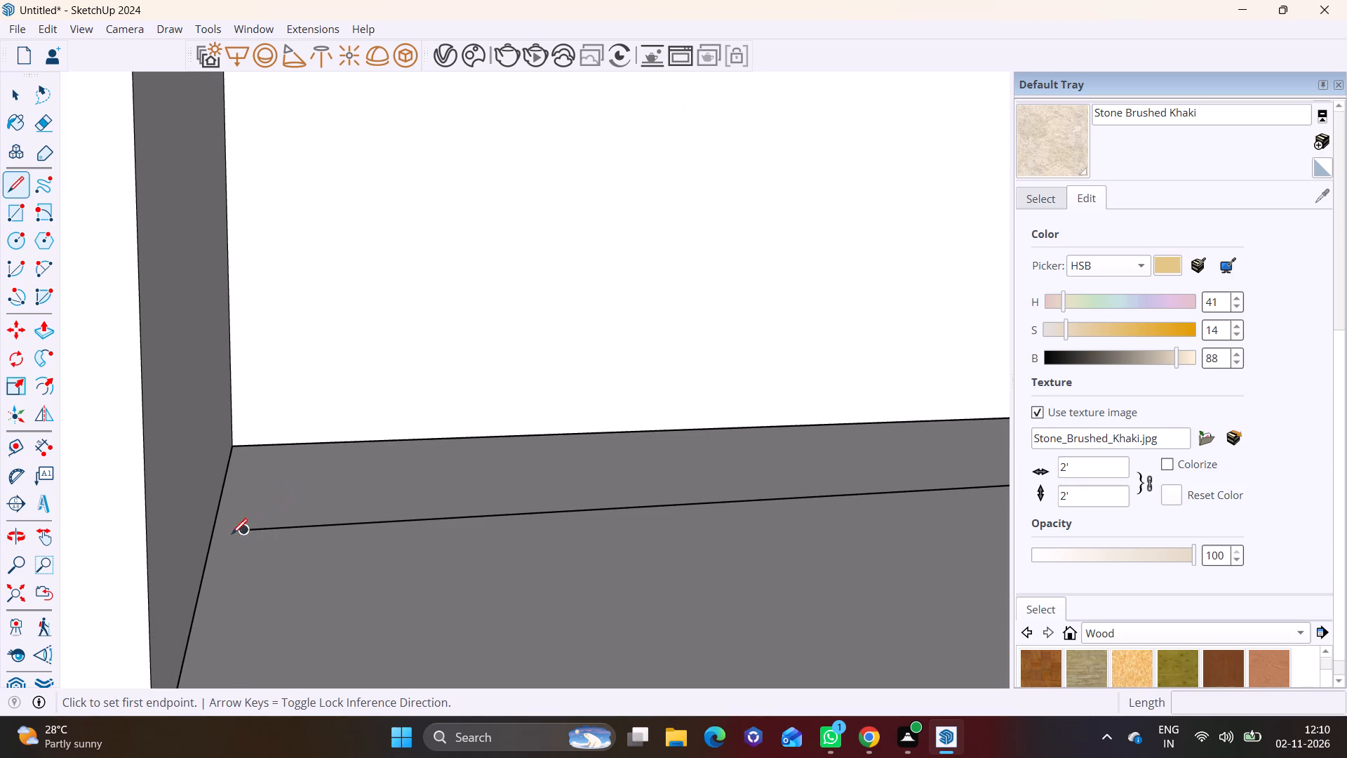
{"action": "left_click", "coordinate": [243, 534]}
{"action": "left_click", "coordinate": [216, 524]}
{"action": "key", "text": "space"}
Pull the floor strip beside the side wall up 10' to the ceiling with Push/Pull.
{"action": "left_click", "coordinate": [321, 496]}
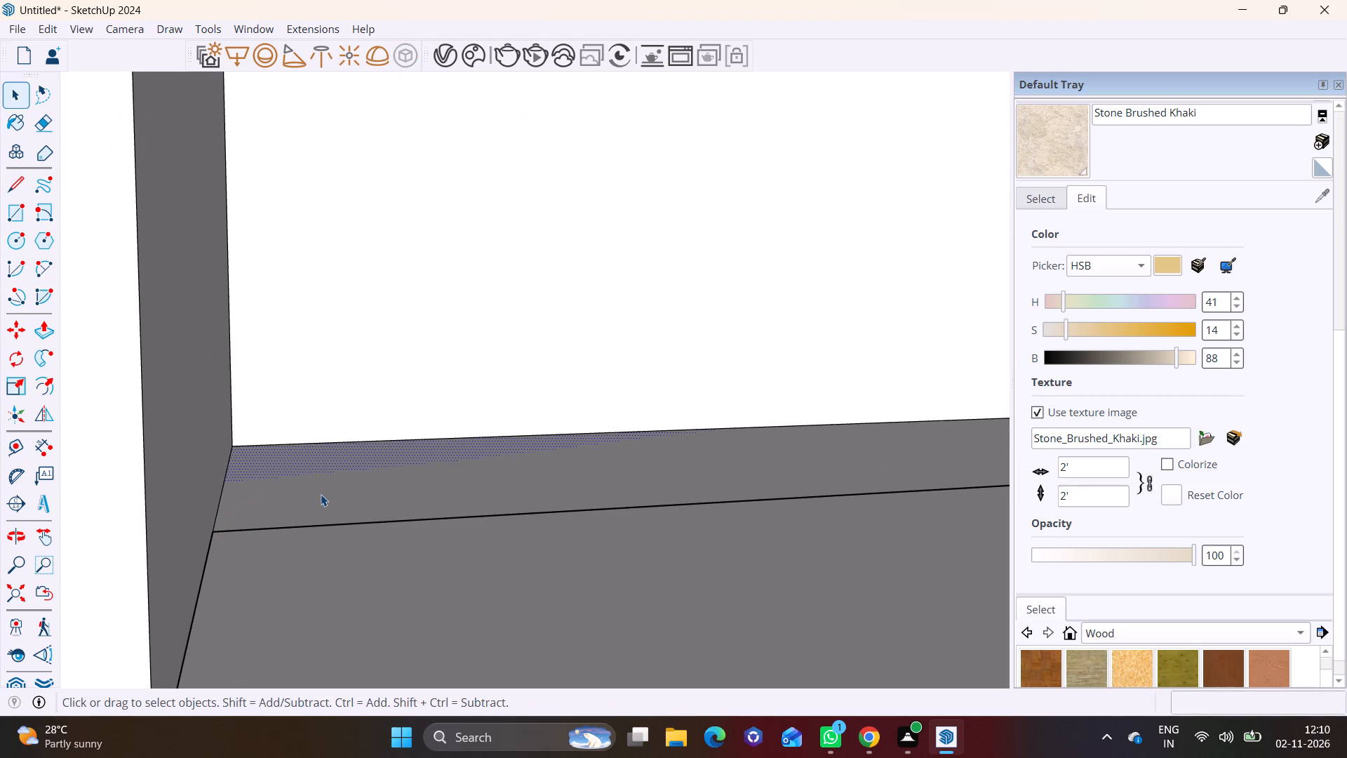
{"action": "left_click", "coordinate": [48, 329]}
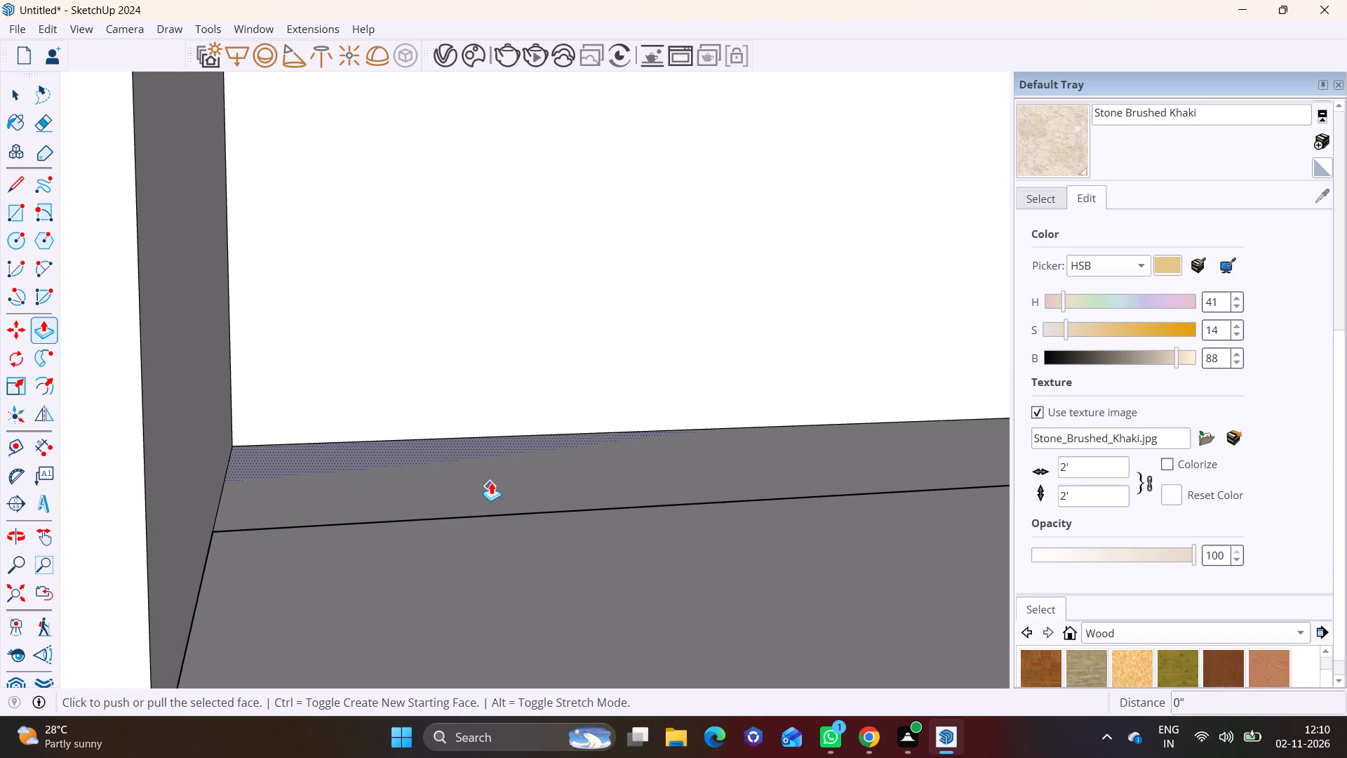
{"action": "left_click", "coordinate": [491, 482]}
{"action": "scroll", "coordinate": [498, 356], "scroll_direction": "down", "scroll_amount": 6}
{"action": "middle_click_drag", "start_coordinate": [579, 245], "coordinate": [540, 367], "text": "shift"}
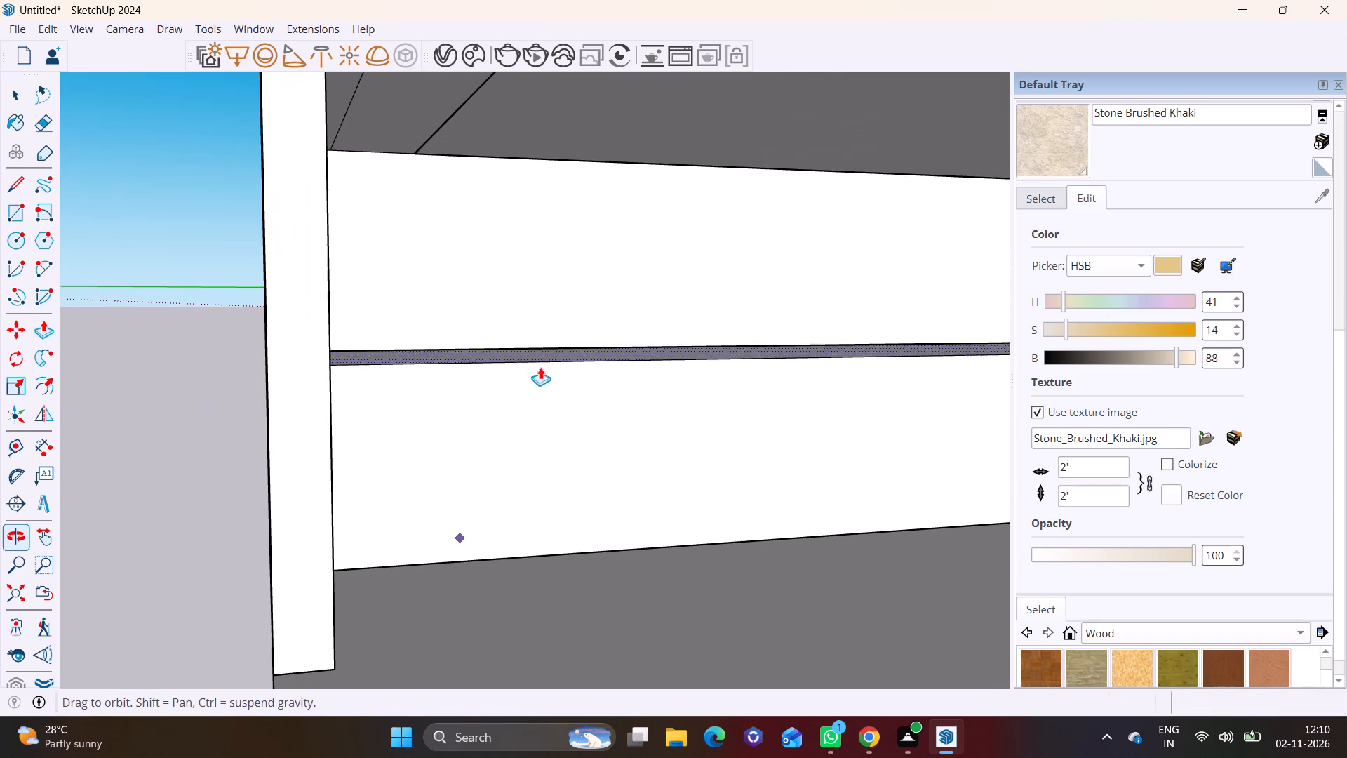
{"action": "middle_click_drag", "start_coordinate": [540, 367], "coordinate": [541, 366], "text": "shift"}
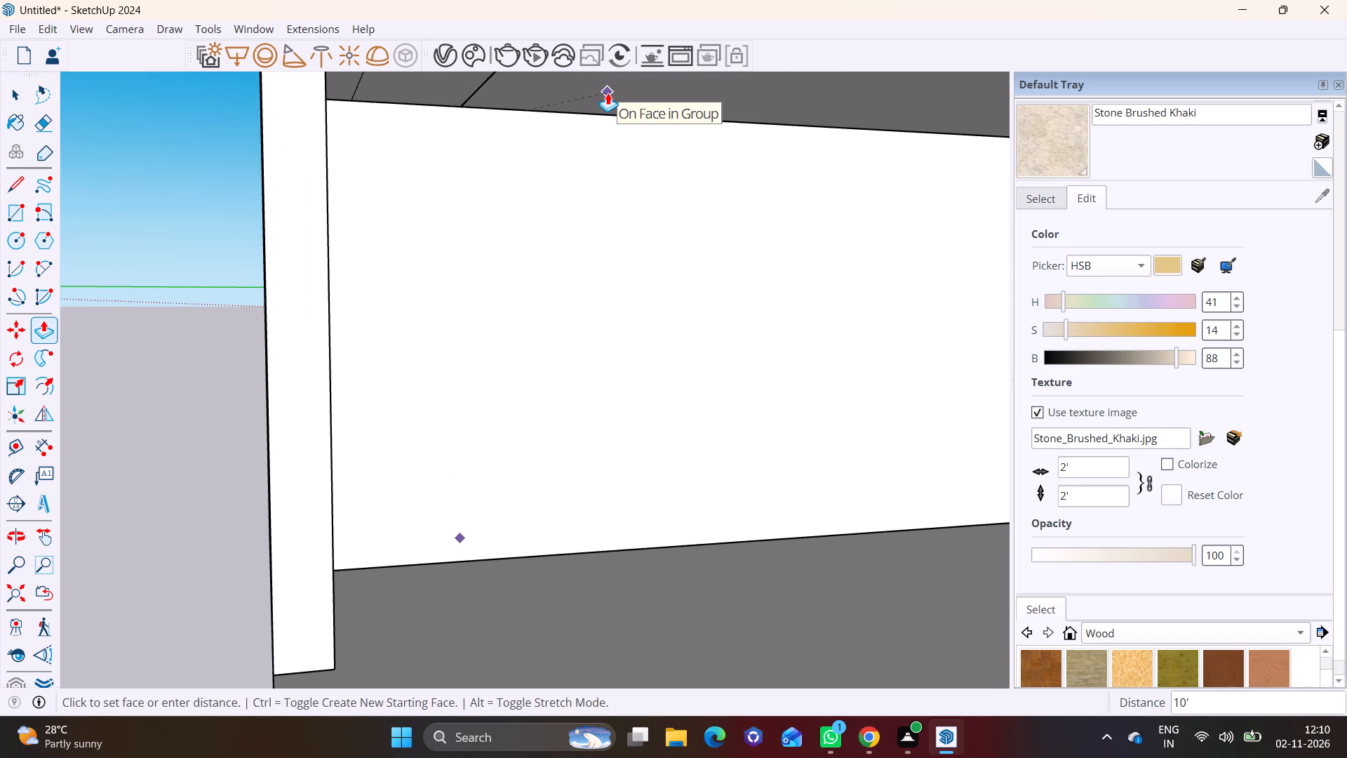
{"action": "left_click", "coordinate": [644, 101]}
{"action": "key", "text": "space"}
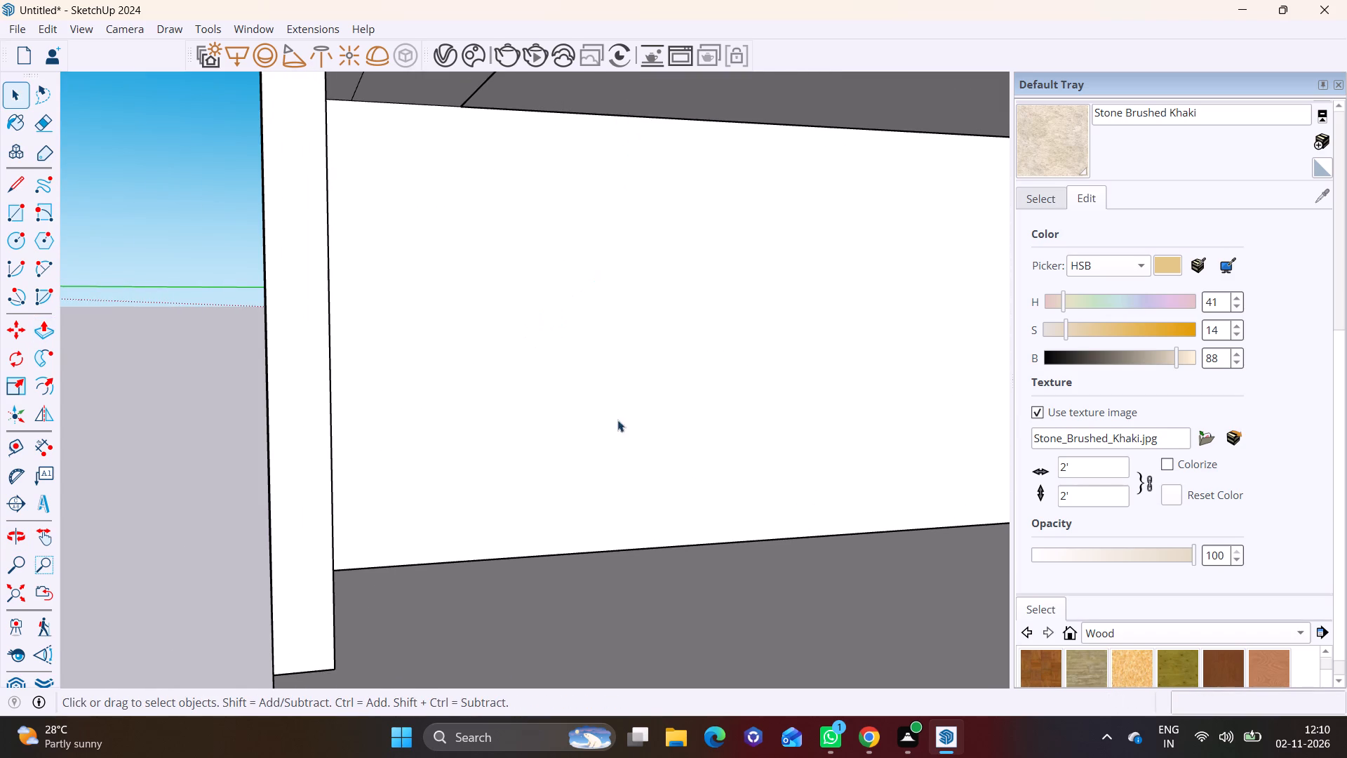
Examine the thickened side wall and the ground-floor interior from the front and the opposite corner.
{"action": "middle_click_drag", "start_coordinate": [571, 314], "coordinate": [760, 417]}
{"action": "scroll", "coordinate": [763, 393], "scroll_direction": "down", "scroll_amount": 7}
{"action": "middle_click_drag", "start_coordinate": [770, 387], "coordinate": [807, 267]}
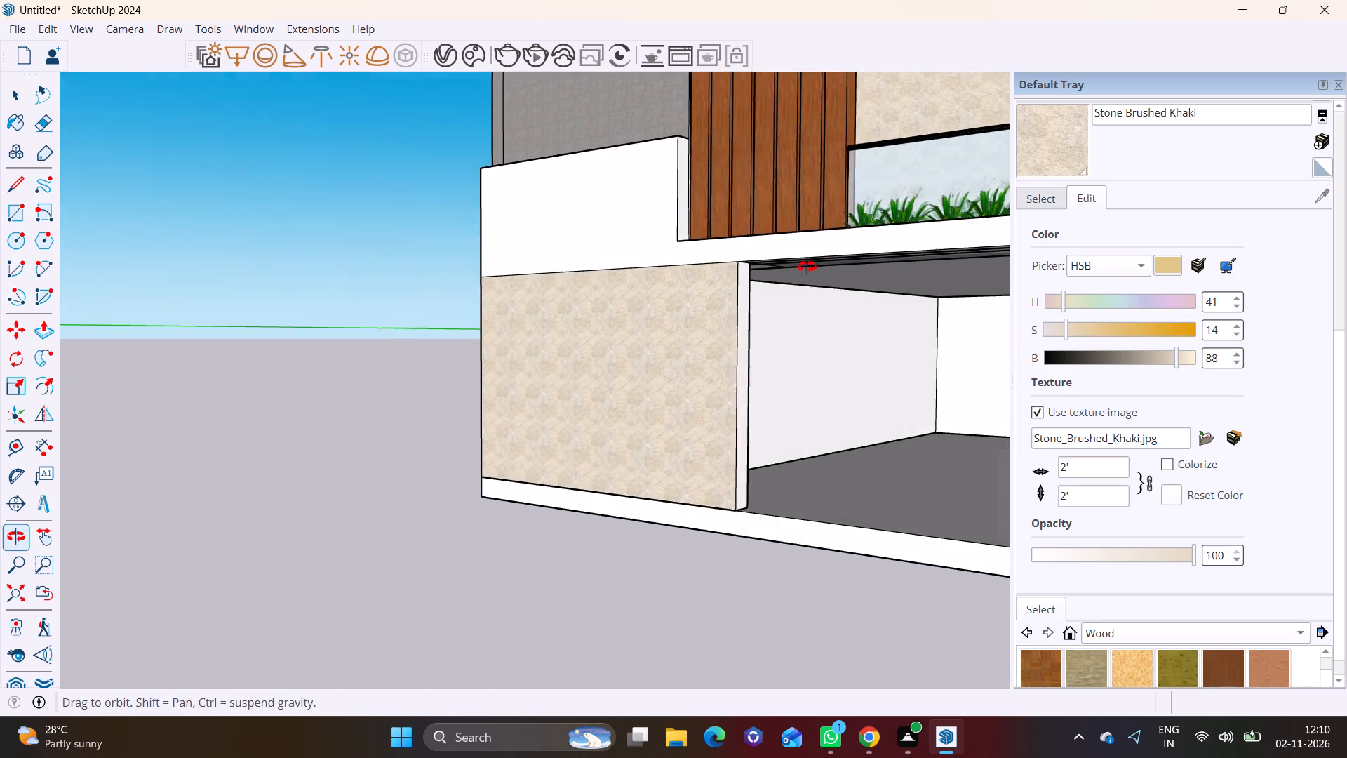
{"action": "middle_click_drag", "start_coordinate": [807, 267], "coordinate": [807, 266]}
{"action": "middle_click_drag", "start_coordinate": [796, 270], "coordinate": [563, 286], "text": "shift"}
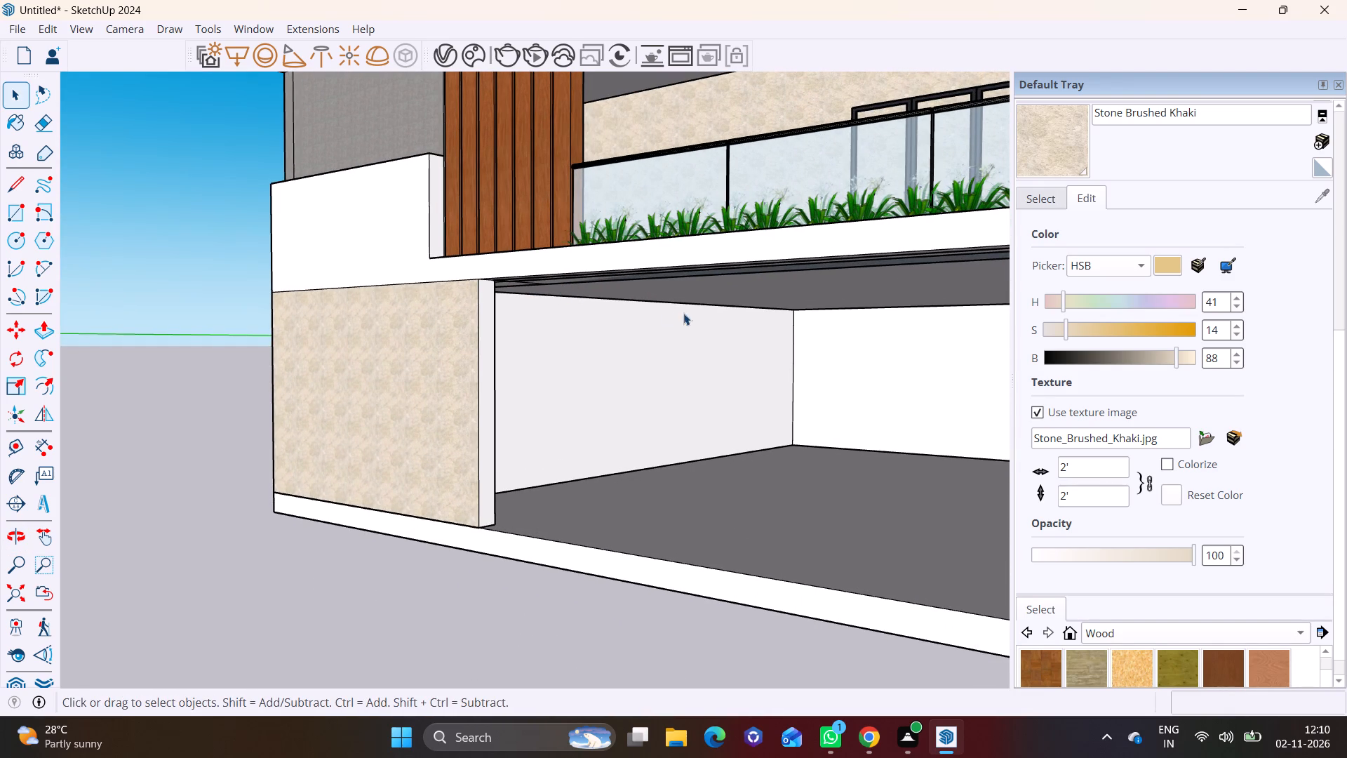
{"action": "middle_click_drag", "start_coordinate": [669, 330], "coordinate": [452, 279], "text": "shift"}
{"action": "middle_click_drag", "start_coordinate": [508, 364], "coordinate": [533, 375]}
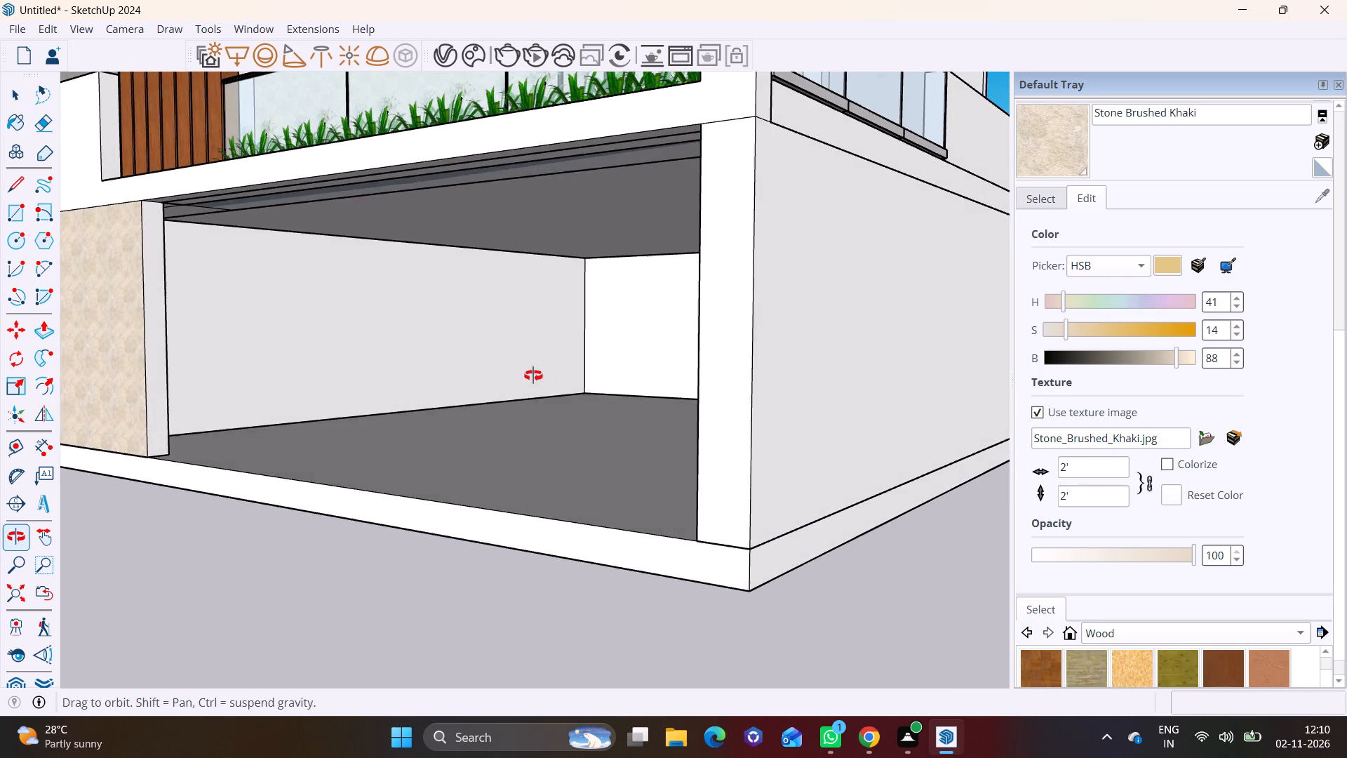
Undo the floor-strip extrusion and the lines drawn beside the ground-floor side wall.
{"action": "middle_click_drag", "start_coordinate": [533, 375], "coordinate": [533, 376]}
{"action": "key", "text": "ctrl+z"}
{"action": "key", "text": "ctrl+z"}
{"action": "key", "text": "ctrl+z"}
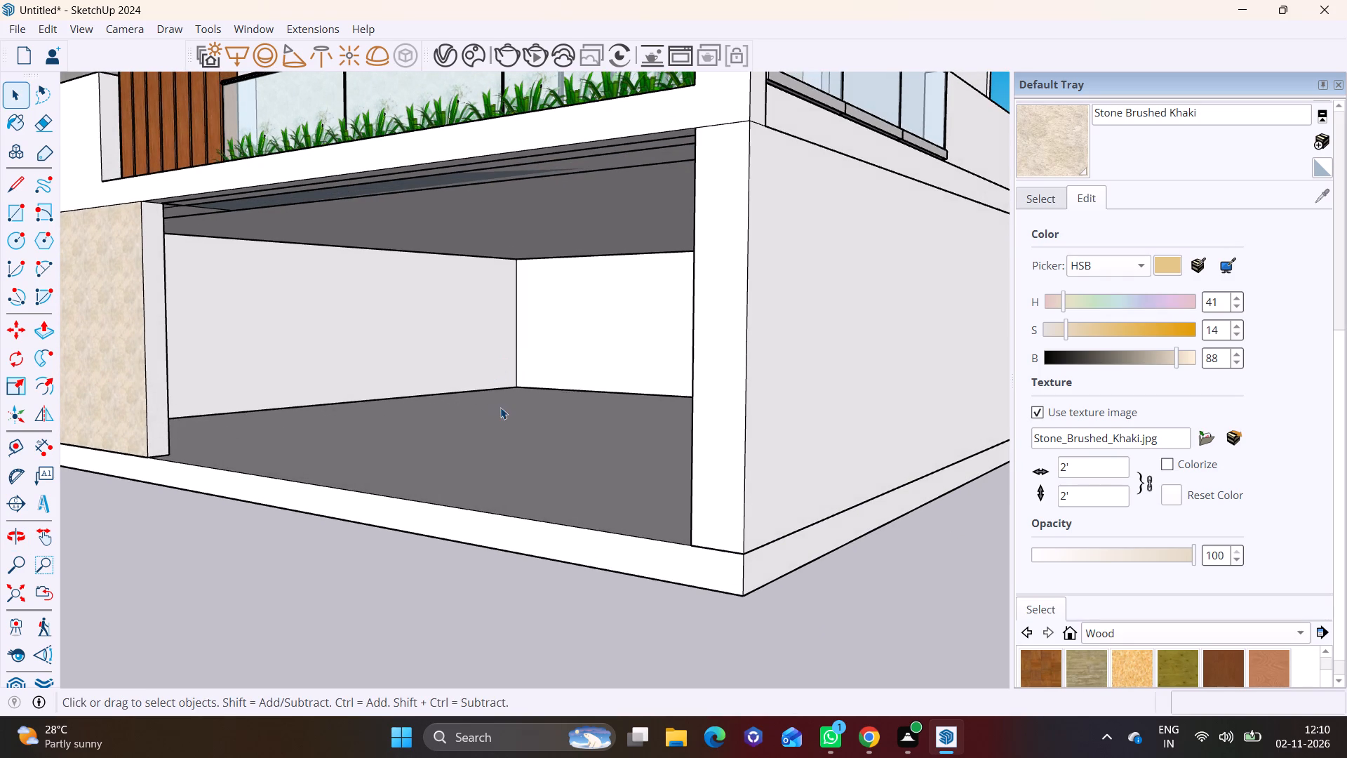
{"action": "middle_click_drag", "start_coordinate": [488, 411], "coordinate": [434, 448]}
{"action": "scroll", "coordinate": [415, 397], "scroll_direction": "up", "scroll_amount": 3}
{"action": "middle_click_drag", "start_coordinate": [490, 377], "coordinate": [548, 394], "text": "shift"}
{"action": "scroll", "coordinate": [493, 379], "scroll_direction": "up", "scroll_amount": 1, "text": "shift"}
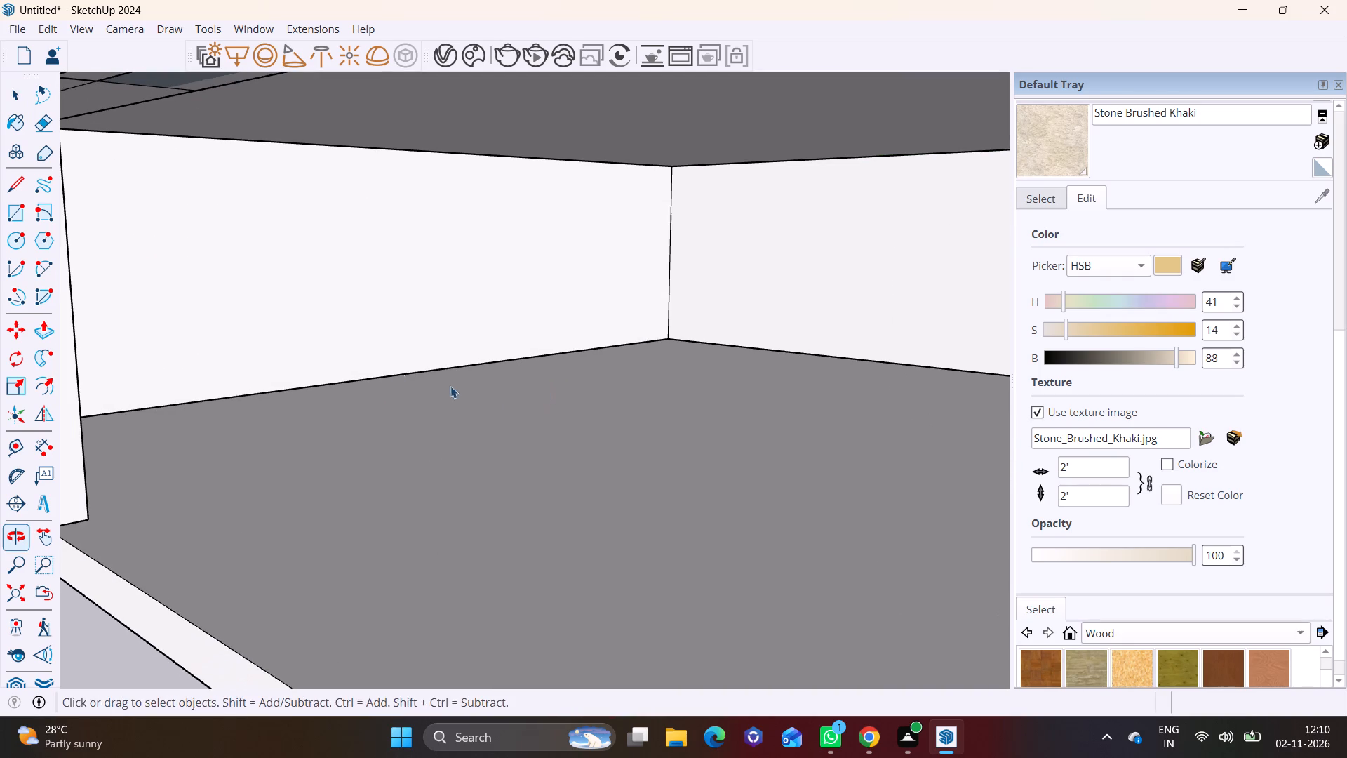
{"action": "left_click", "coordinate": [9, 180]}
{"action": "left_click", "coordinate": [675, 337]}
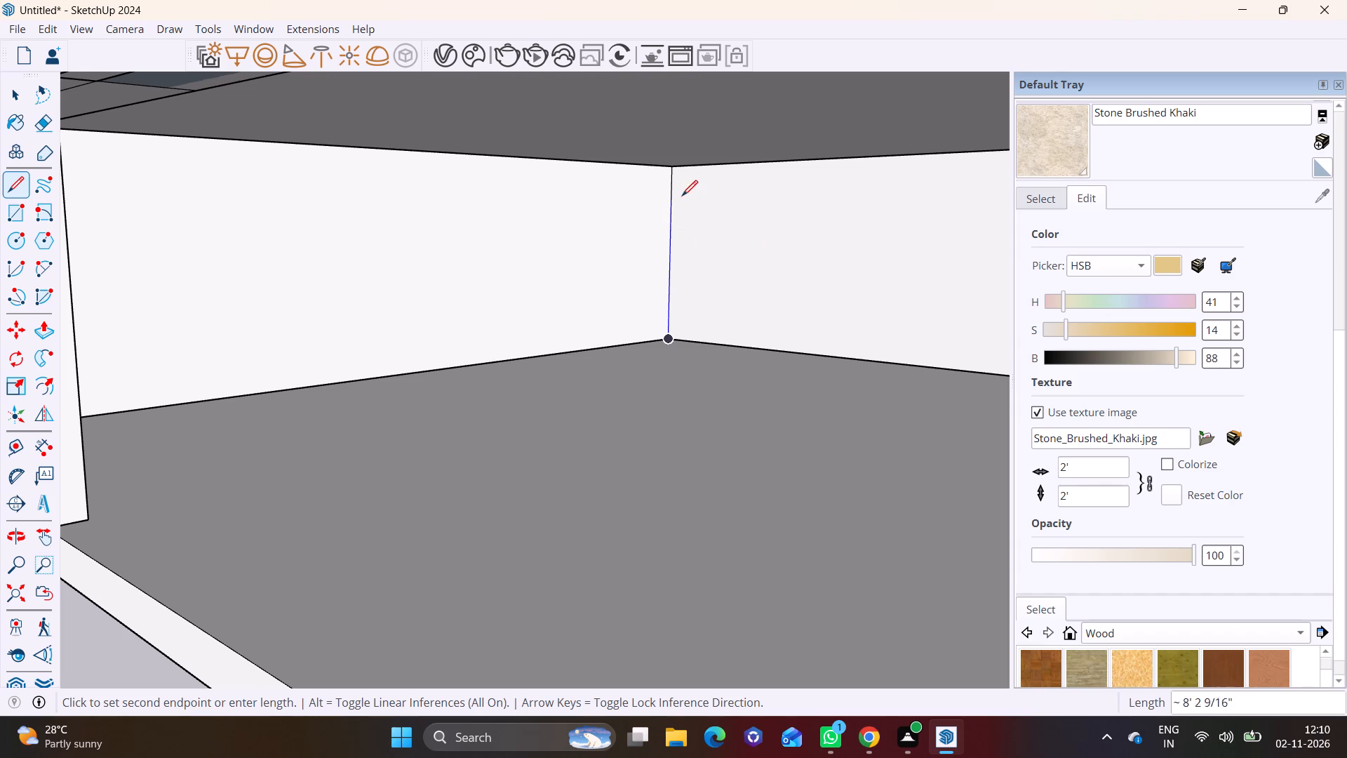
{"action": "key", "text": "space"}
Draw a full-height rectangle about 13' by 10' on the ground-floor rear wall, starting from its inner floor corner.
{"action": "left_click", "coordinate": [10, 213]}
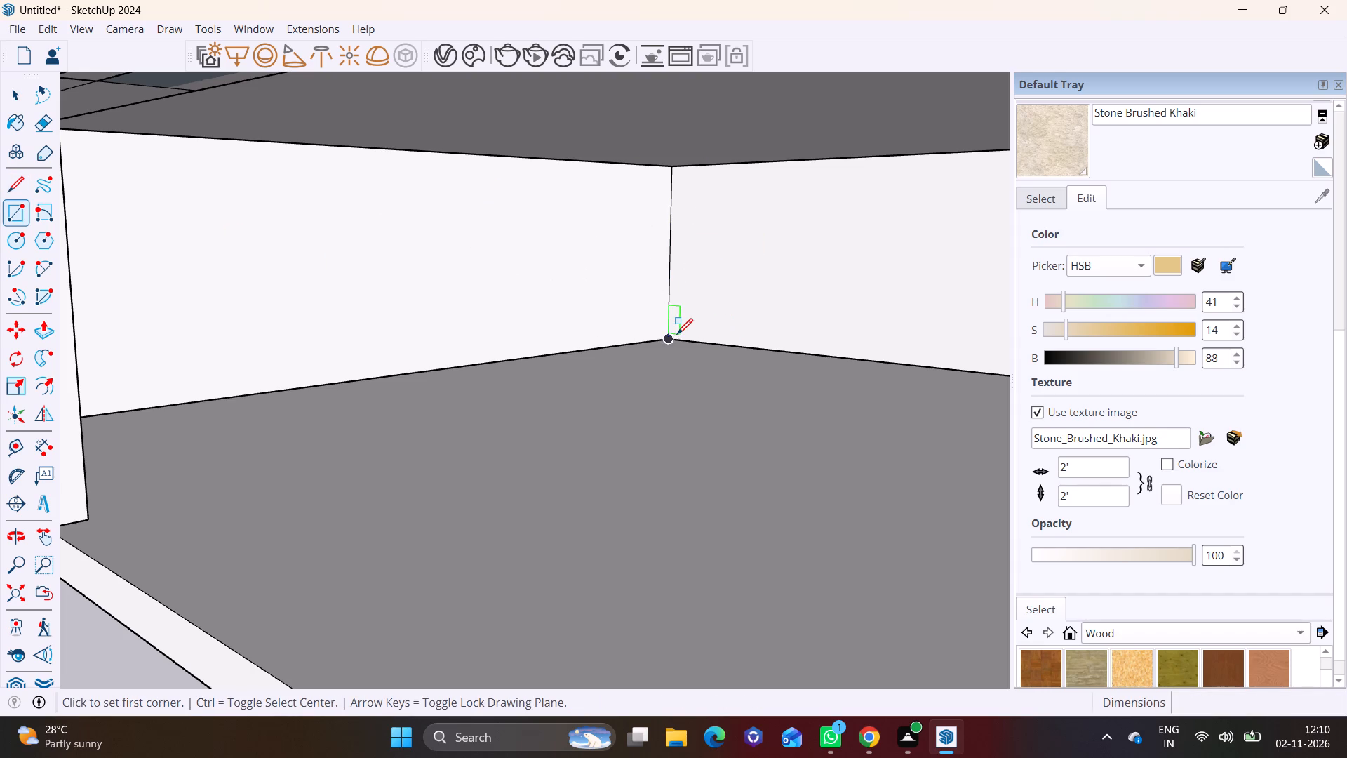
{"action": "left_click", "coordinate": [676, 334]}
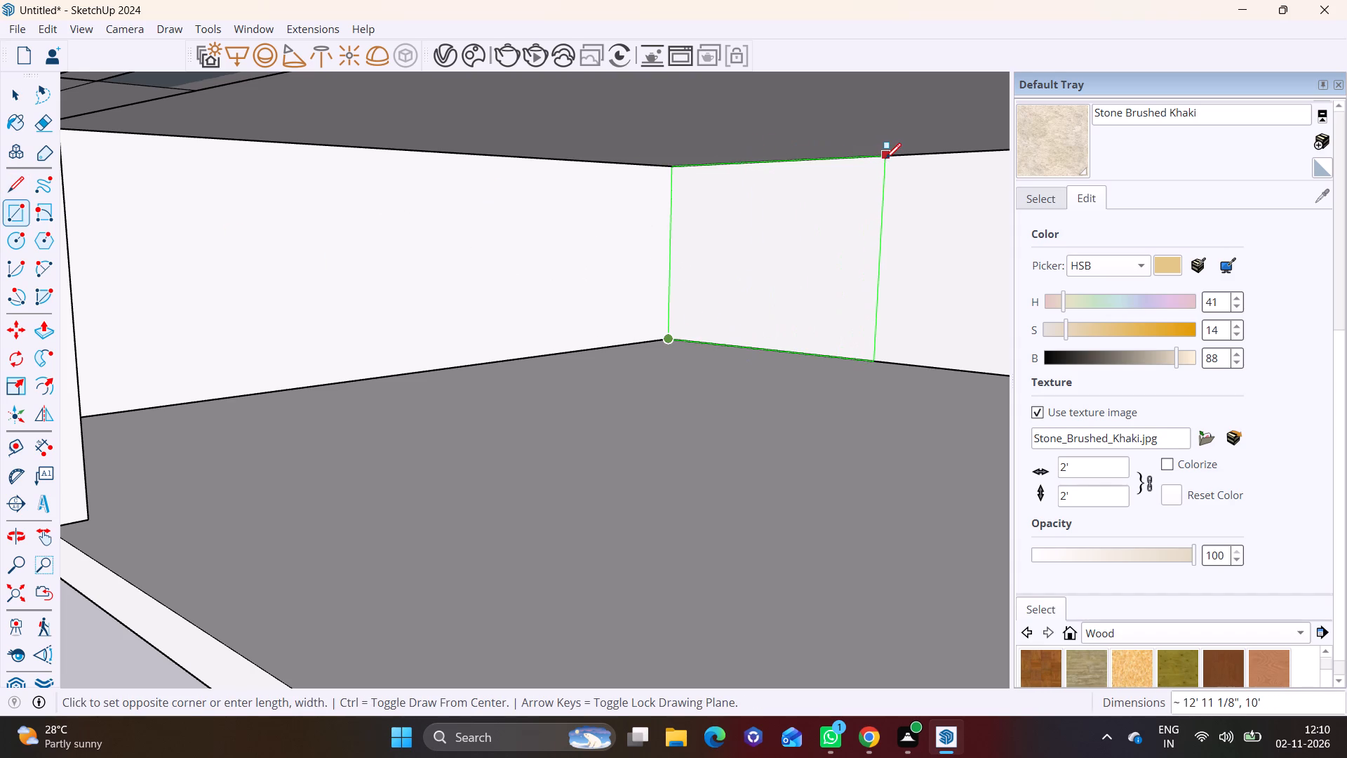
{"action": "left_click", "coordinate": [886, 161]}
{"action": "key", "text": "space"}
Pull the rear-wall rectangle forward about 23' with Push/Pull, forming a block inside the ground floor.
{"action": "left_click", "coordinate": [850, 248]}
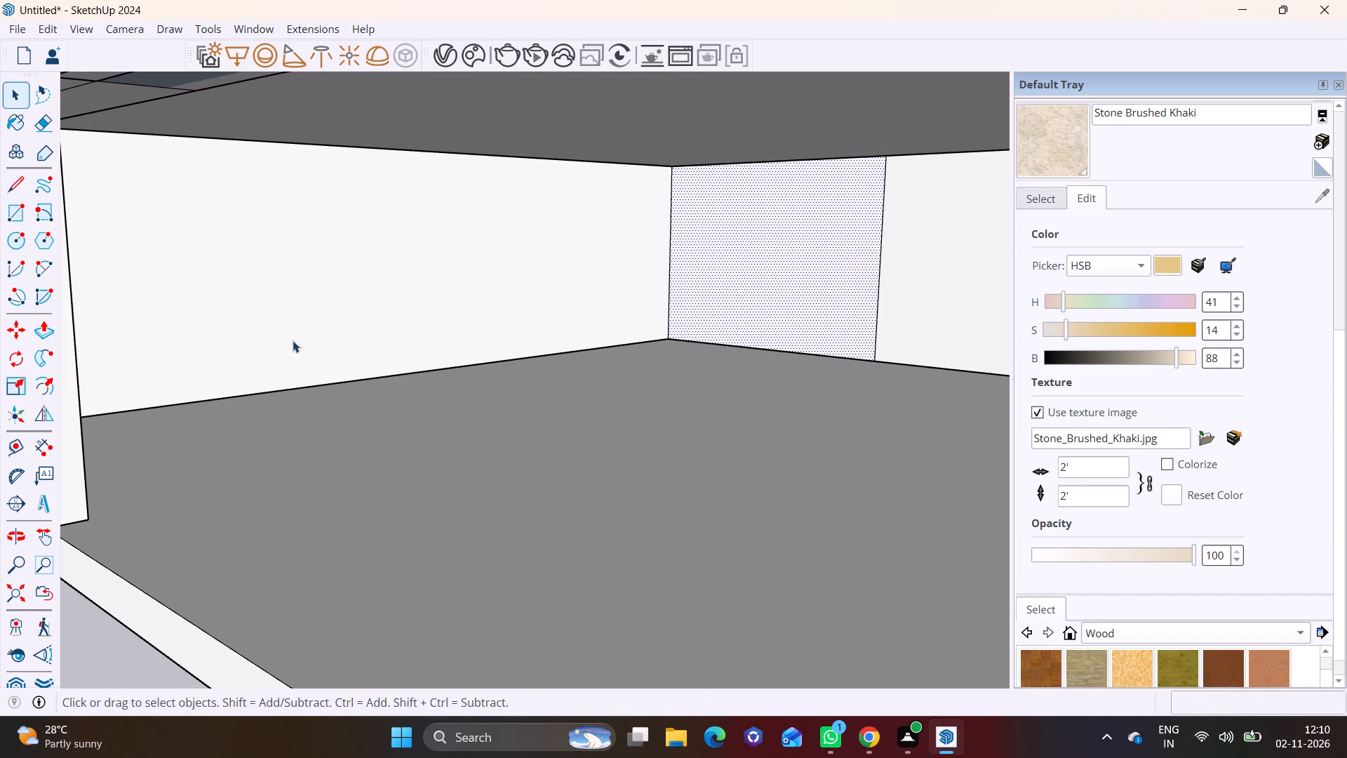
{"action": "left_click", "coordinate": [53, 329]}
{"action": "left_click", "coordinate": [843, 292]}
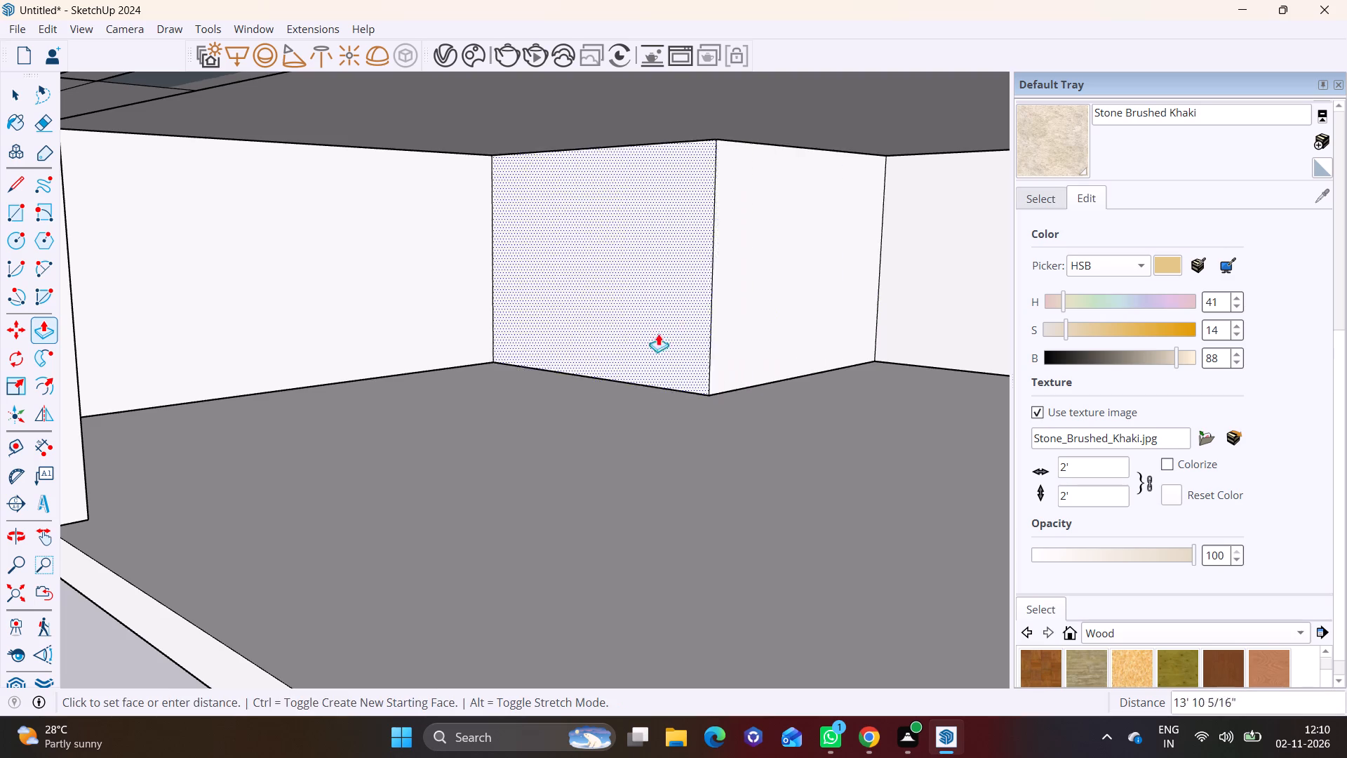
{"action": "scroll", "coordinate": [384, 379], "scroll_direction": "down", "scroll_amount": 3}
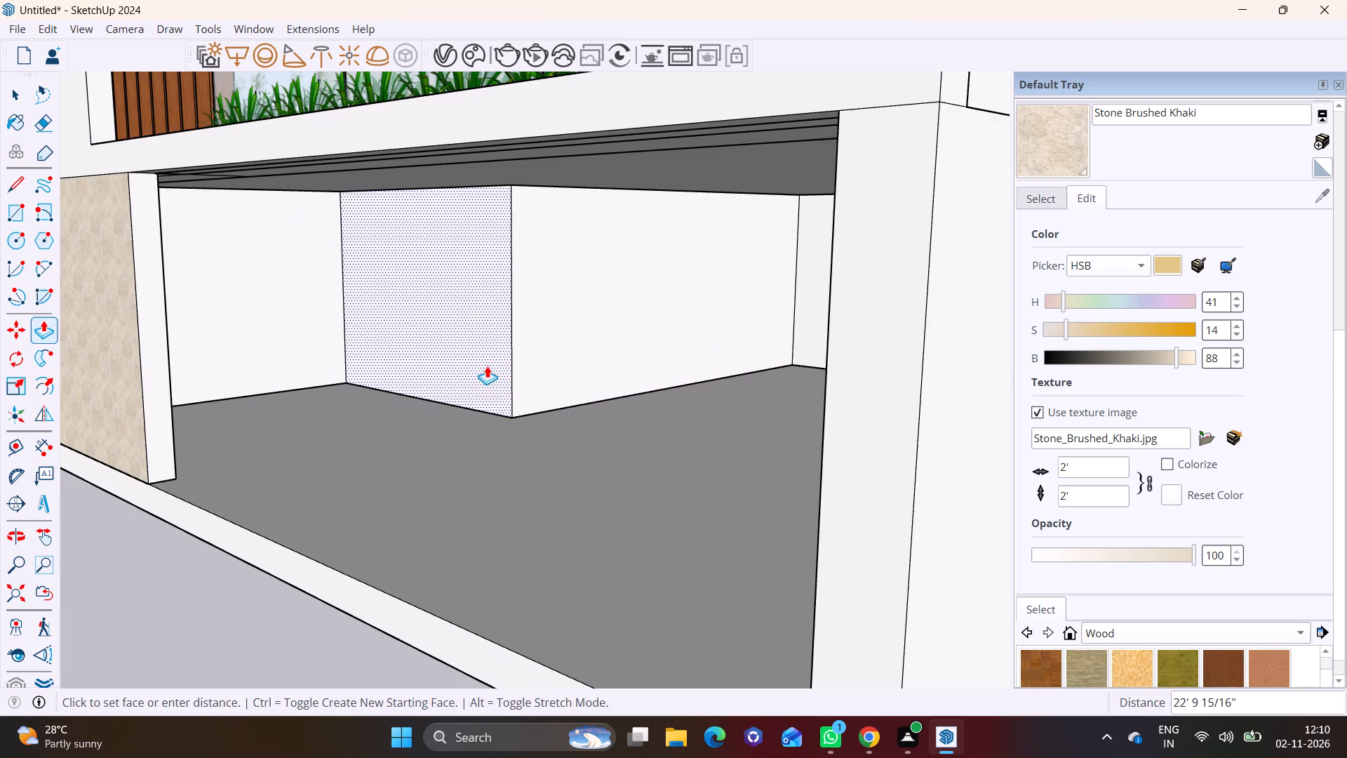
{"action": "middle_click_drag", "start_coordinate": [487, 366], "coordinate": [588, 355]}
{"action": "left_click", "coordinate": [580, 378]}
{"action": "key", "text": "space"}
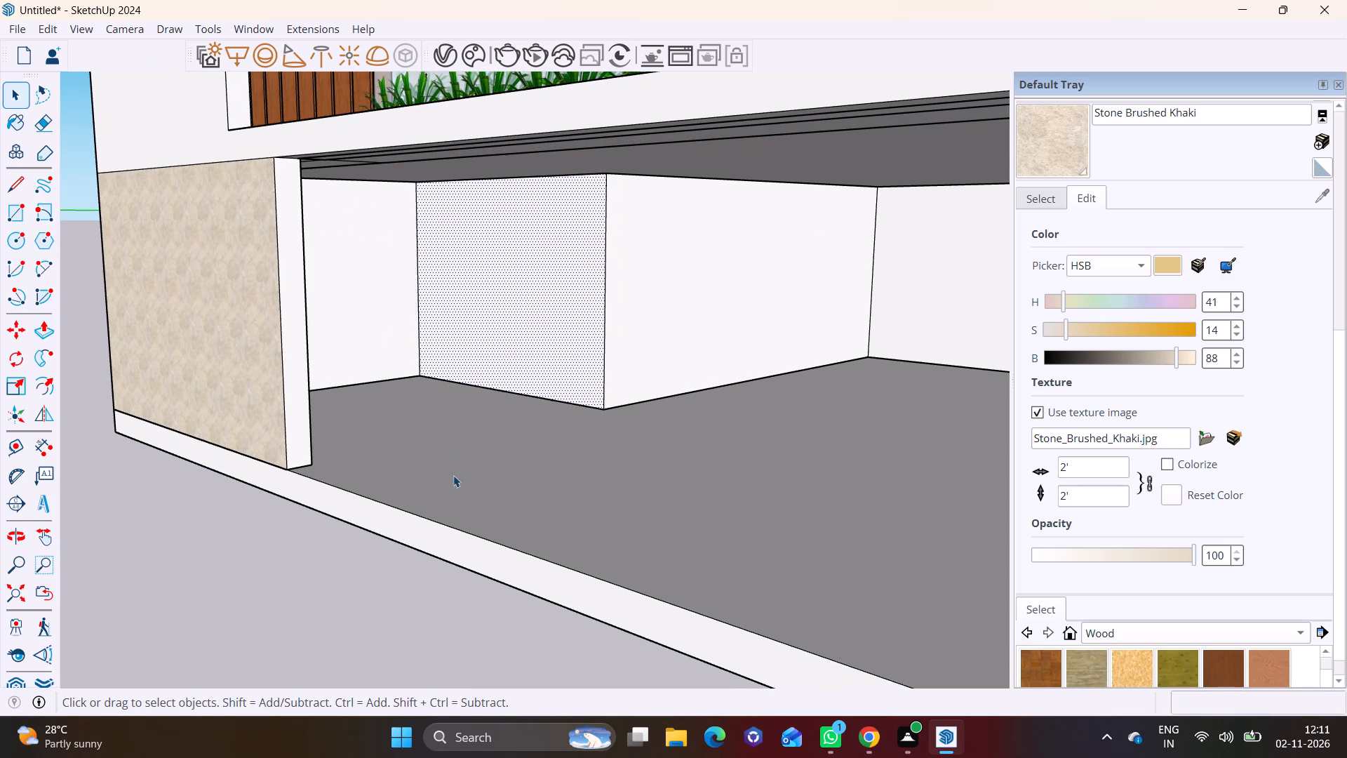
{"action": "left_click", "coordinate": [265, 604]}
{"action": "scroll", "coordinate": [668, 300], "scroll_direction": "down", "scroll_amount": 3}
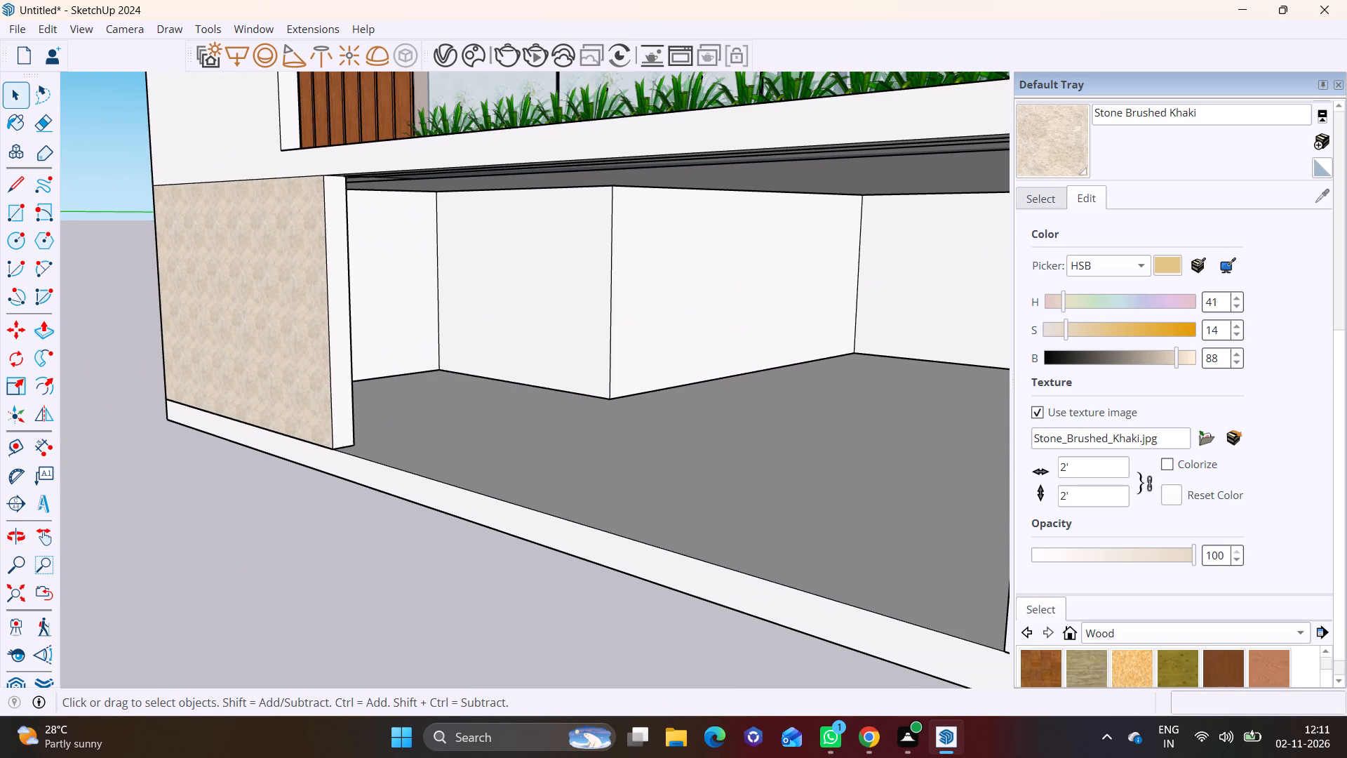
Paint the interior block's long side face with Stone Brushed Khaki.
{"action": "left_click", "coordinate": [1045, 142]}
{"action": "left_click", "coordinate": [801, 258]}
{"action": "key", "text": "space"}
{"action": "left_click", "coordinate": [328, 568]}
{"action": "scroll", "coordinate": [354, 538], "scroll_direction": "down", "scroll_amount": 4}
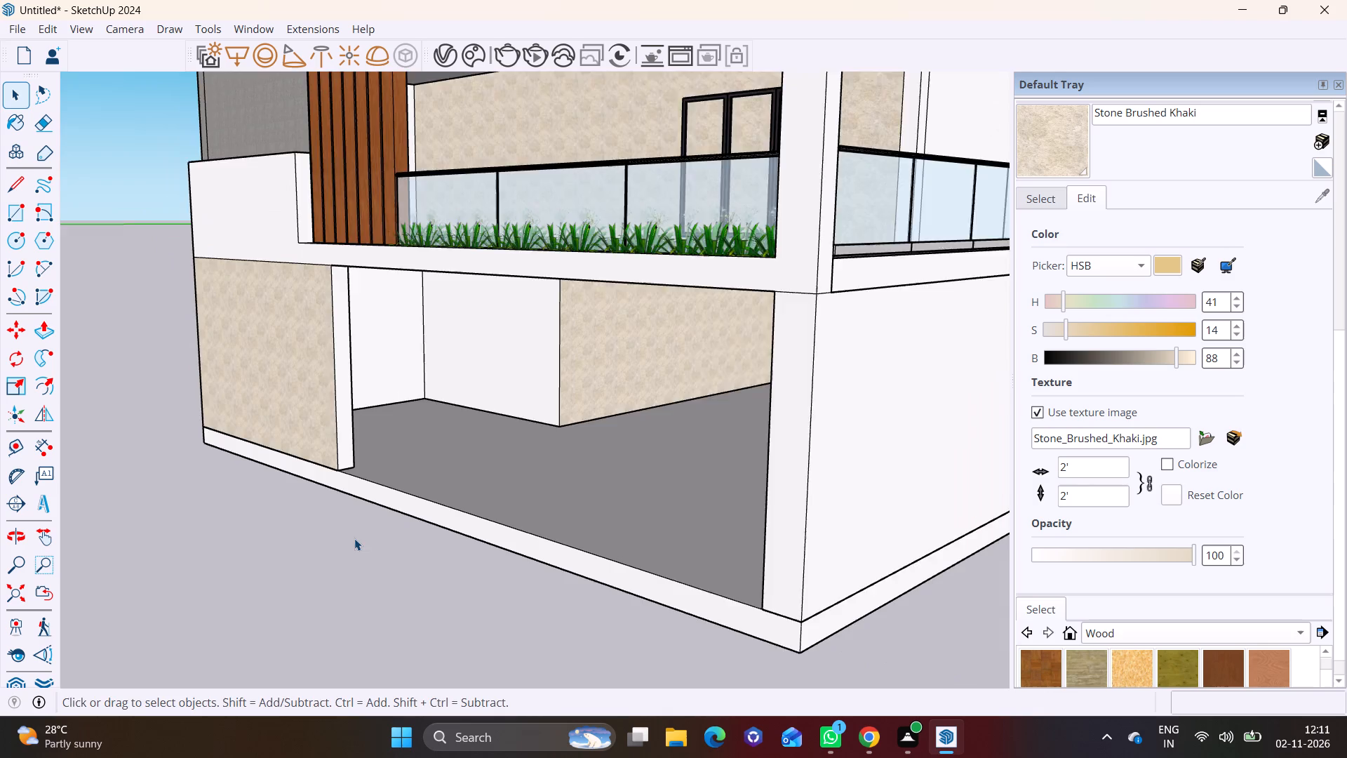
Move the three-panel glazed frame from the stone wall behind the first-floor balcony down to the ground-floor rear wall.
{"action": "scroll", "coordinate": [354, 538], "scroll_direction": "down", "scroll_amount": 2}
{"action": "middle_click_drag", "start_coordinate": [453, 519], "coordinate": [737, 430]}
{"action": "middle_click_drag", "start_coordinate": [744, 425], "coordinate": [617, 510], "text": "shift"}
{"action": "middle_click_drag", "start_coordinate": [589, 465], "coordinate": [577, 533]}
{"action": "scroll", "coordinate": [580, 507], "scroll_direction": "up", "scroll_amount": 3}
{"action": "scroll", "coordinate": [579, 432], "scroll_direction": "down", "scroll_amount": 3}
{"action": "left_click", "coordinate": [468, 238]}
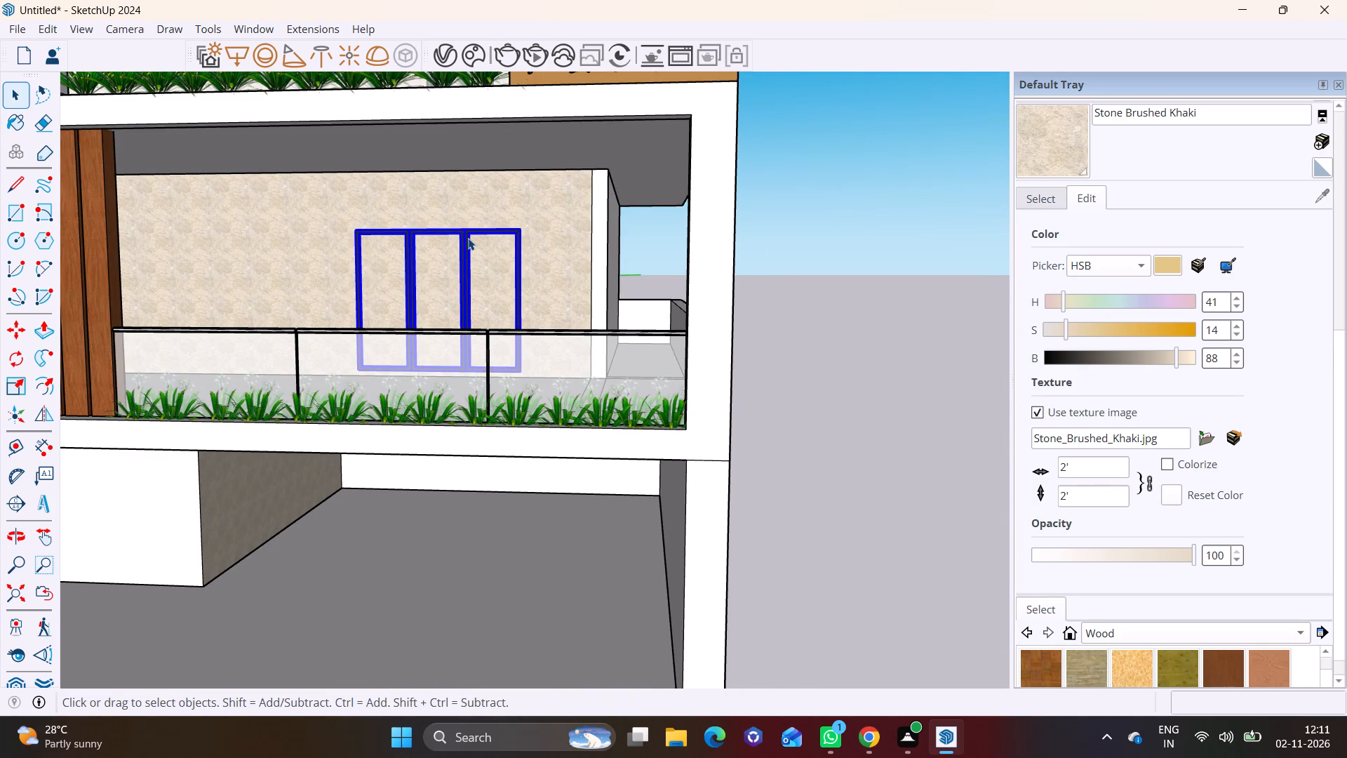
{"action": "key", "text": "m"}
{"action": "left_click", "coordinate": [508, 227]}
{"action": "middle_click_drag", "start_coordinate": [530, 484], "coordinate": [545, 399], "text": "shift"}
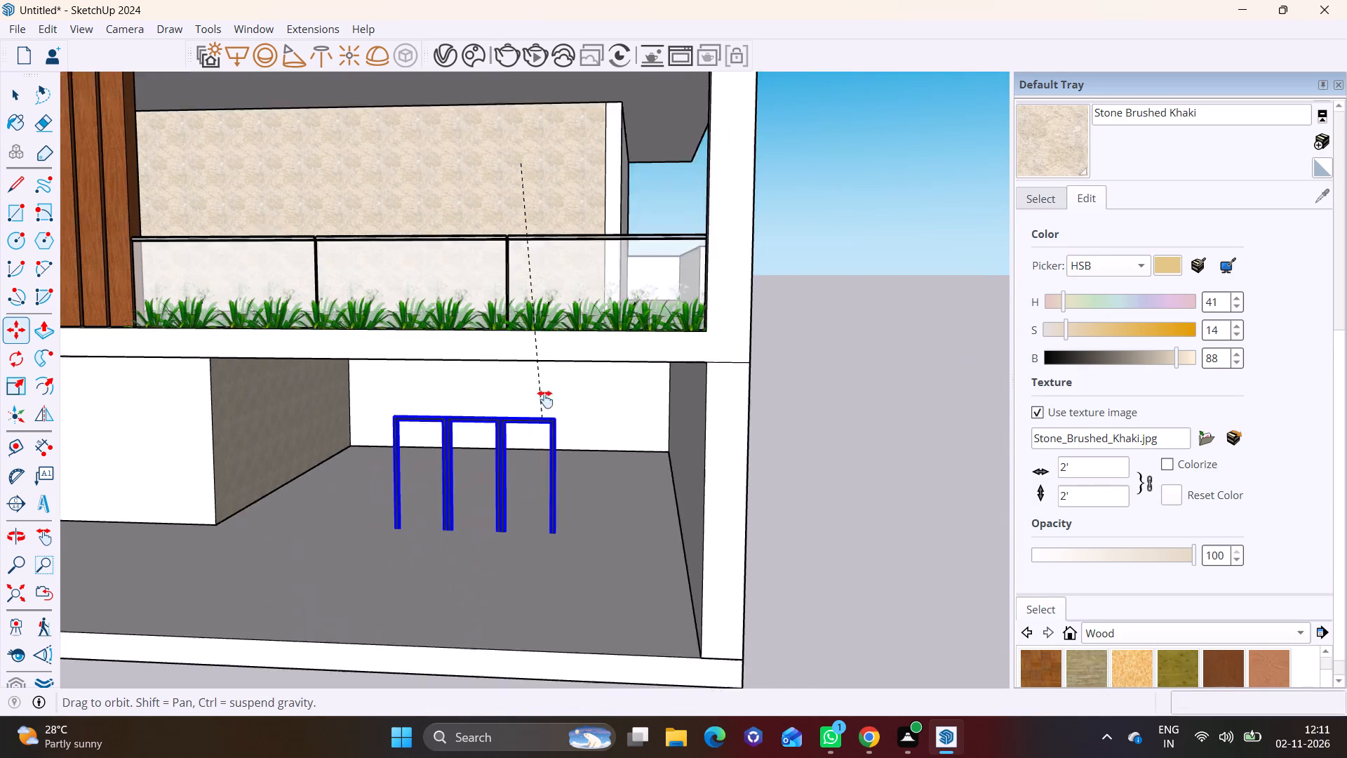
{"action": "middle_click_drag", "start_coordinate": [545, 399], "coordinate": [571, 312], "text": "shift"}
{"action": "scroll", "coordinate": [571, 312], "scroll_direction": "up", "scroll_amount": 5}
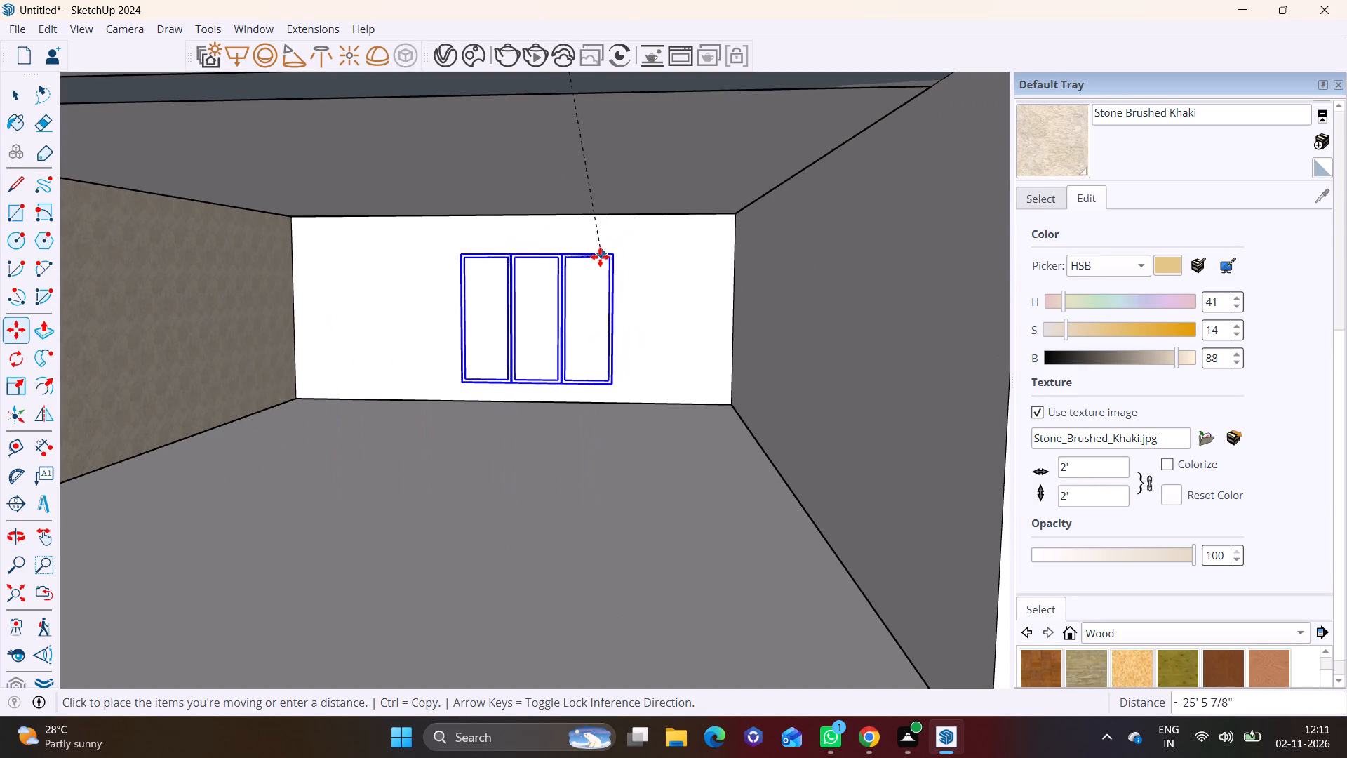
{"action": "left_click", "coordinate": [597, 260]}
Shift the three-panel frame slightly down the rear wall toward the ground-floor slab.
{"action": "scroll", "coordinate": [624, 321], "scroll_direction": "up", "scroll_amount": 1}
{"action": "middle_click_drag", "start_coordinate": [624, 321], "coordinate": [617, 335]}
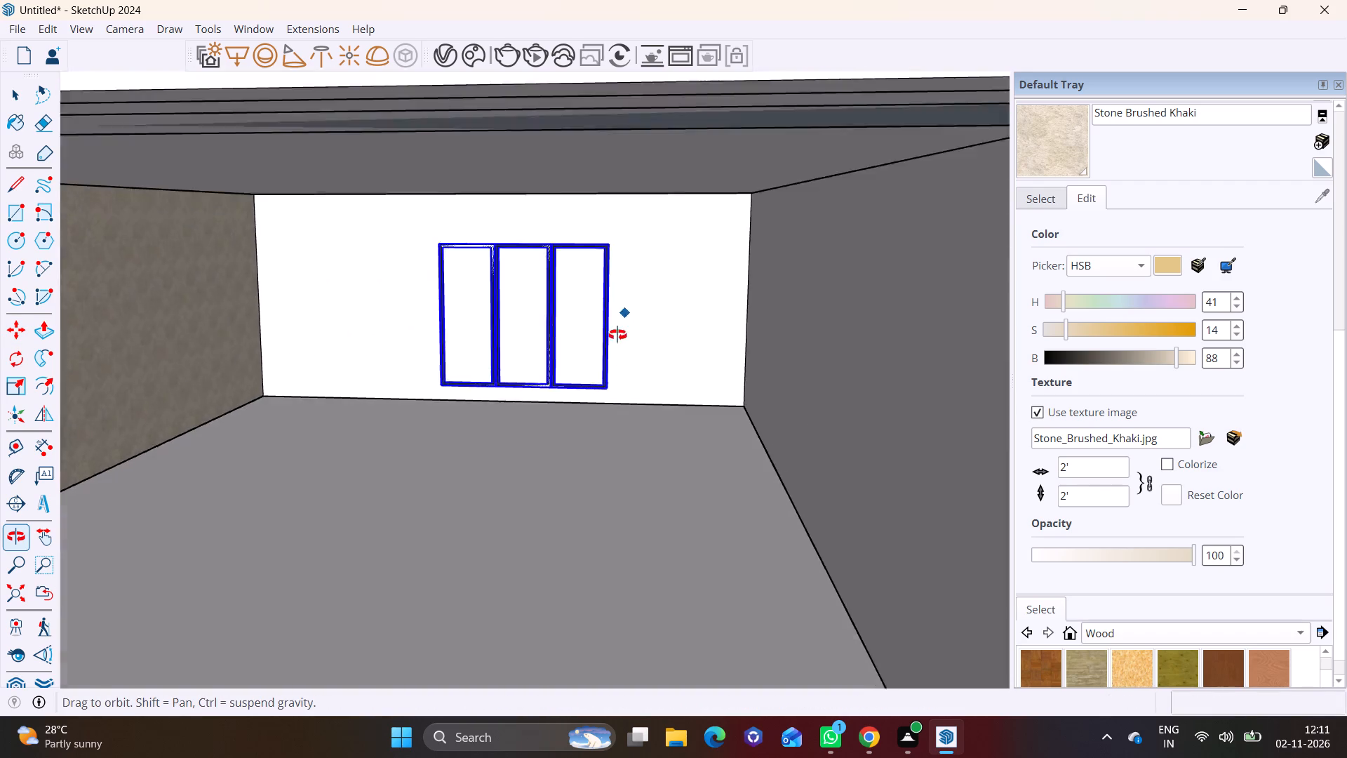
{"action": "middle_click_drag", "start_coordinate": [617, 335], "coordinate": [574, 340]}
{"action": "scroll", "coordinate": [618, 409], "scroll_direction": "up", "scroll_amount": 3}
{"action": "left_click", "coordinate": [624, 386]}
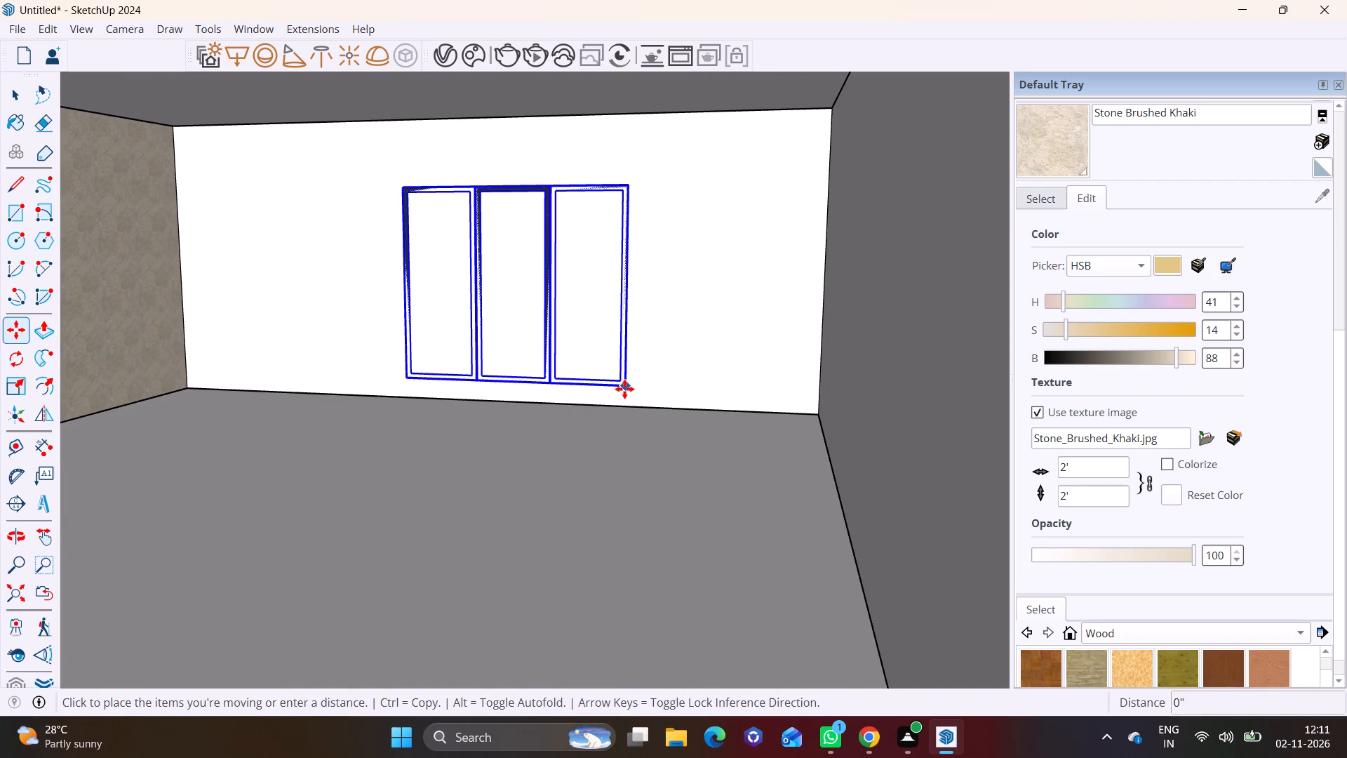
{"action": "left_click", "coordinate": [614, 399]}
{"action": "key", "text": "space"}
{"action": "left_click", "coordinate": [537, 451]}
Examine the whole building from the front and the front corner, including the open ground floor.
{"action": "scroll", "coordinate": [537, 451], "scroll_direction": "down", "scroll_amount": 9}
{"action": "left_click", "coordinate": [779, 444]}
{"action": "scroll", "coordinate": [536, 439], "scroll_direction": "down", "scroll_amount": 7}
{"action": "middle_click_drag", "start_coordinate": [537, 435], "coordinate": [687, 498], "text": "shift"}
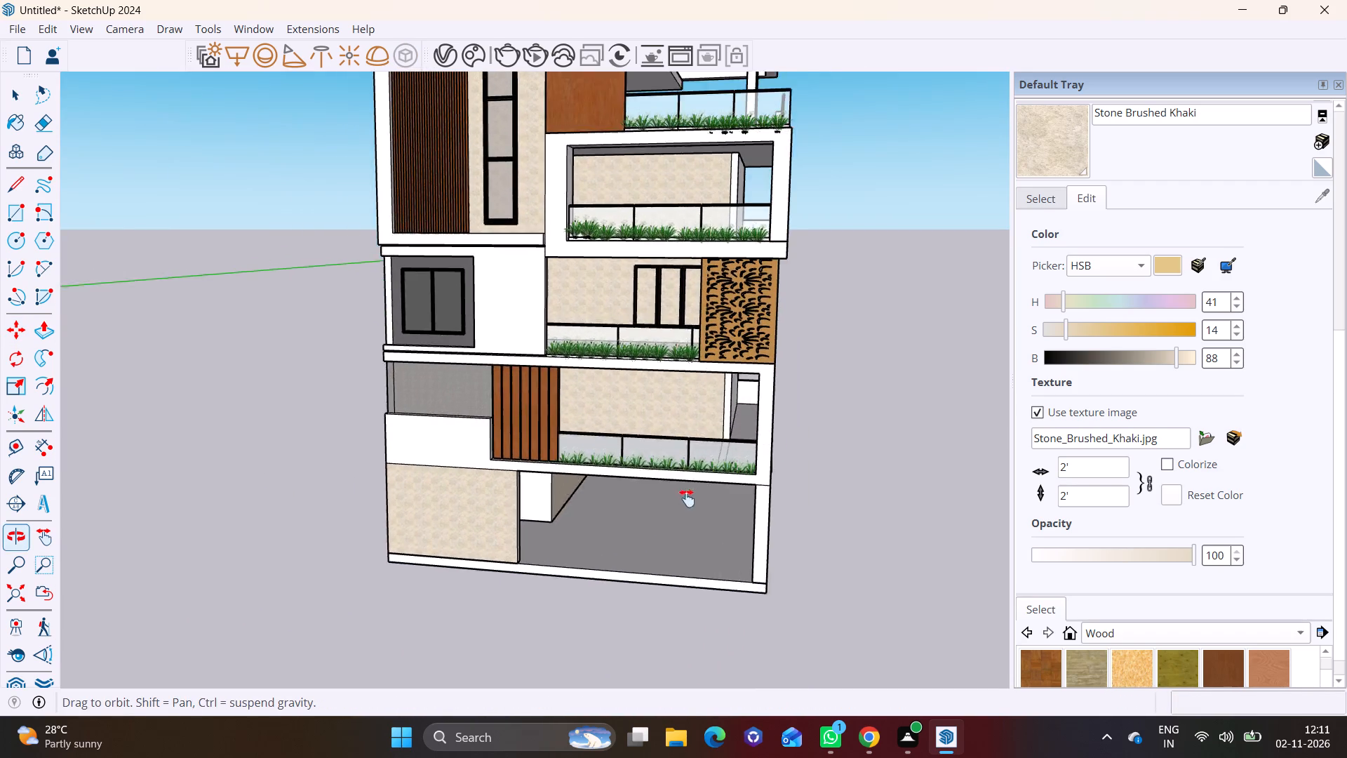
{"action": "middle_click_drag", "start_coordinate": [687, 498], "coordinate": [686, 504], "text": "shift"}
{"action": "middle_click_drag", "start_coordinate": [691, 496], "coordinate": [717, 411]}
{"action": "scroll", "coordinate": [682, 451], "scroll_direction": "down", "scroll_amount": 4}
{"action": "middle_click_drag", "start_coordinate": [632, 446], "coordinate": [439, 372], "text": "shift"}
{"action": "middle_click_drag", "start_coordinate": [516, 454], "coordinate": [467, 474]}
{"action": "middle_click_drag", "start_coordinate": [483, 404], "coordinate": [500, 509], "text": "shift"}
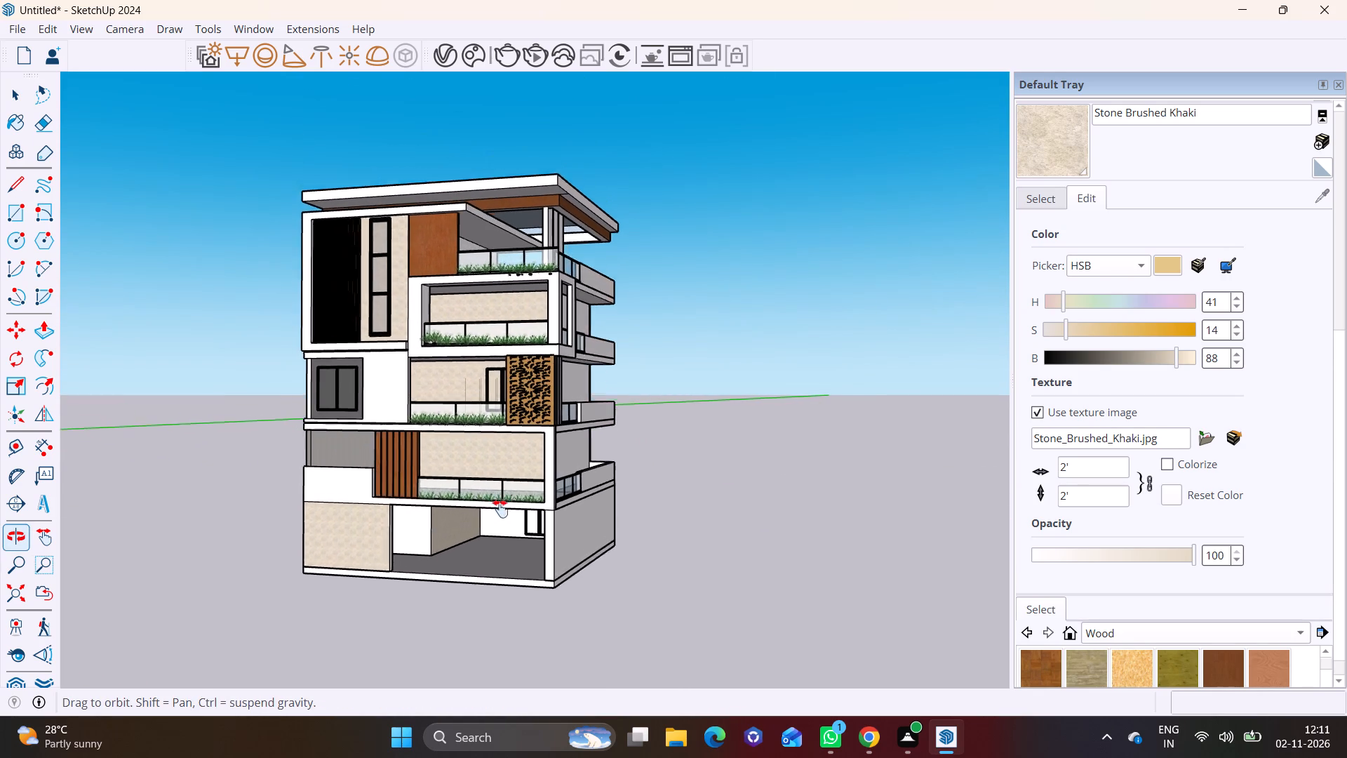
{"action": "middle_click_drag", "start_coordinate": [500, 509], "coordinate": [534, 526], "text": "shift"}
{"action": "middle_click_drag", "start_coordinate": [518, 512], "coordinate": [501, 544]}
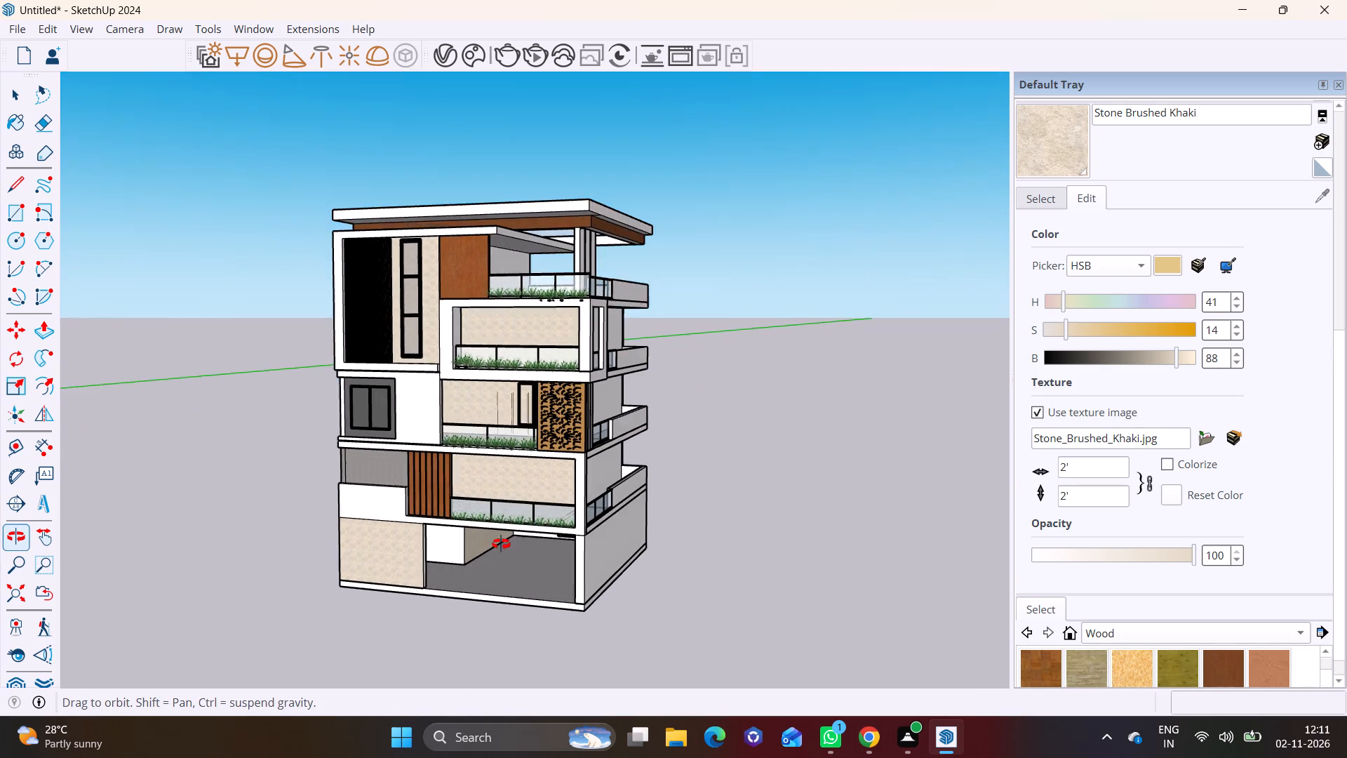
{"action": "middle_click_drag", "start_coordinate": [501, 544], "coordinate": [492, 557]}
{"action": "scroll", "coordinate": [511, 539], "scroll_direction": "up", "scroll_amount": 2}
{"action": "middle_click_drag", "start_coordinate": [511, 539], "coordinate": [549, 564], "text": "shift"}
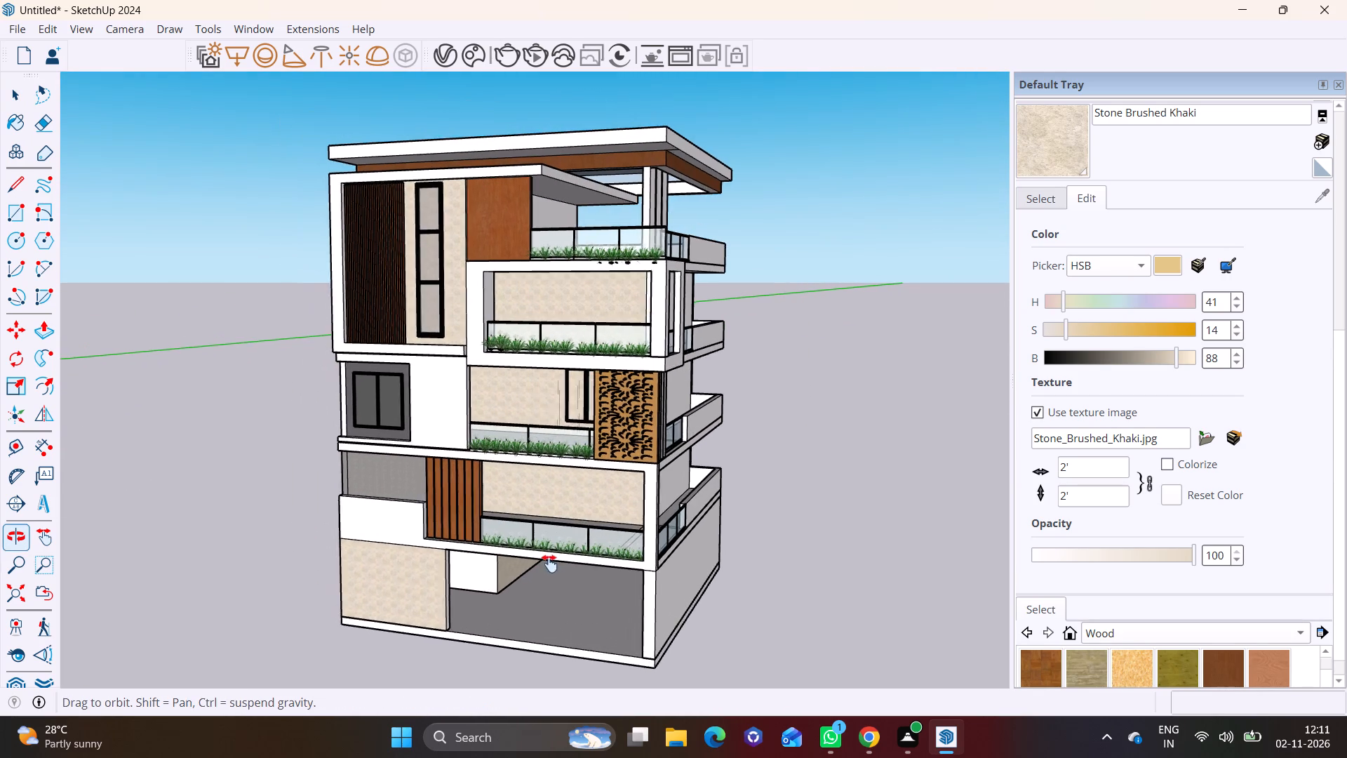
{"action": "middle_click_drag", "start_coordinate": [549, 564], "coordinate": [535, 559], "text": "shift"}
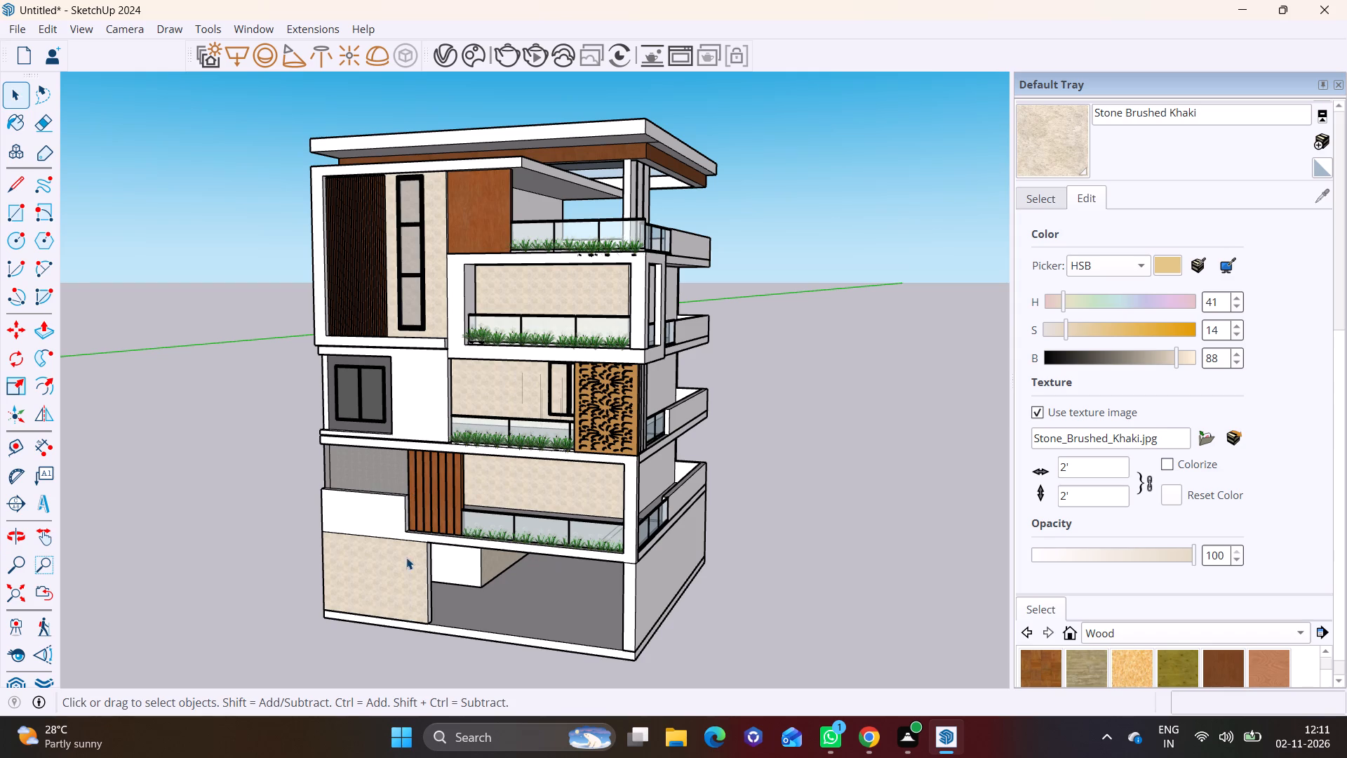
{"action": "middle_click_drag", "start_coordinate": [460, 567], "coordinate": [443, 482], "text": "shift"}
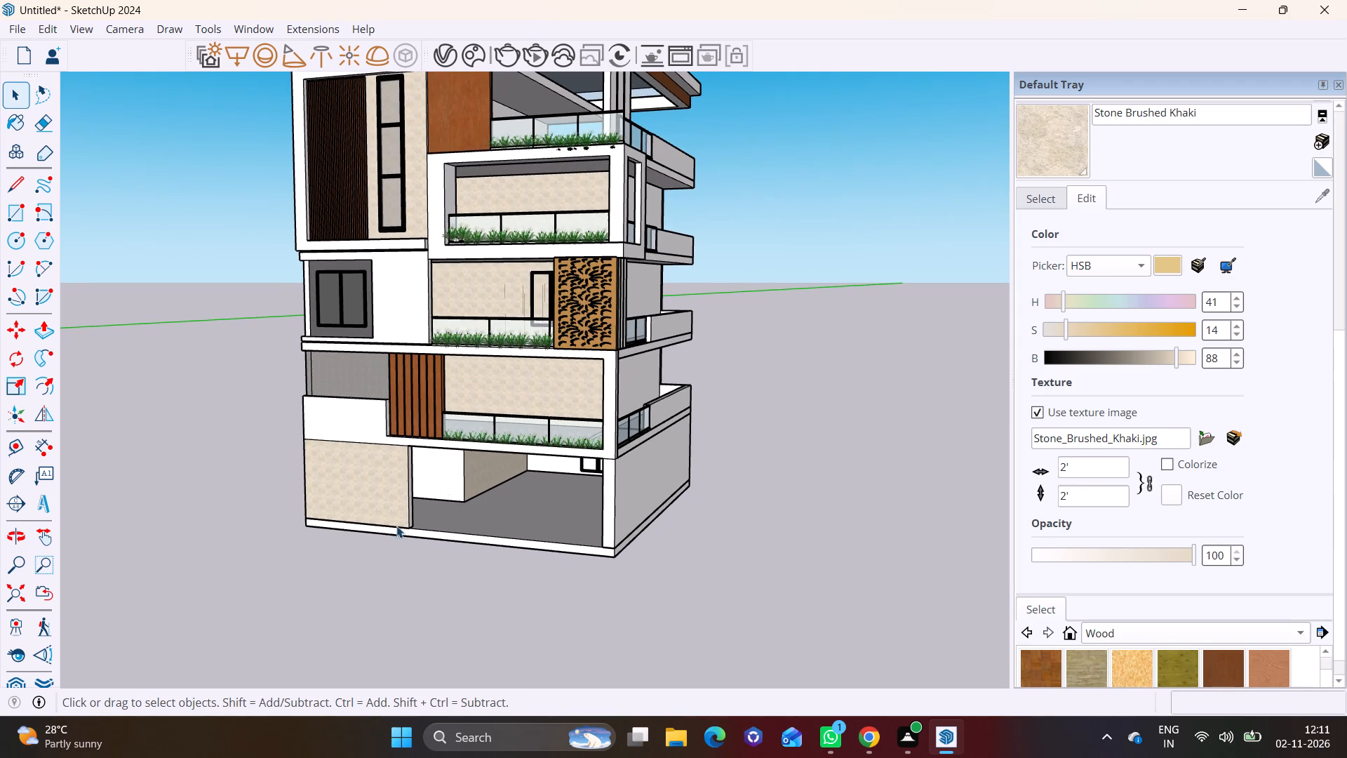
Open the ground slab group and pull its front face outward about 5' with Push/Pull.
{"action": "scroll", "coordinate": [411, 533], "scroll_direction": "up", "scroll_amount": 6}
{"action": "key", "text": "space"}
{"action": "triple_click", "coordinate": [416, 535]}
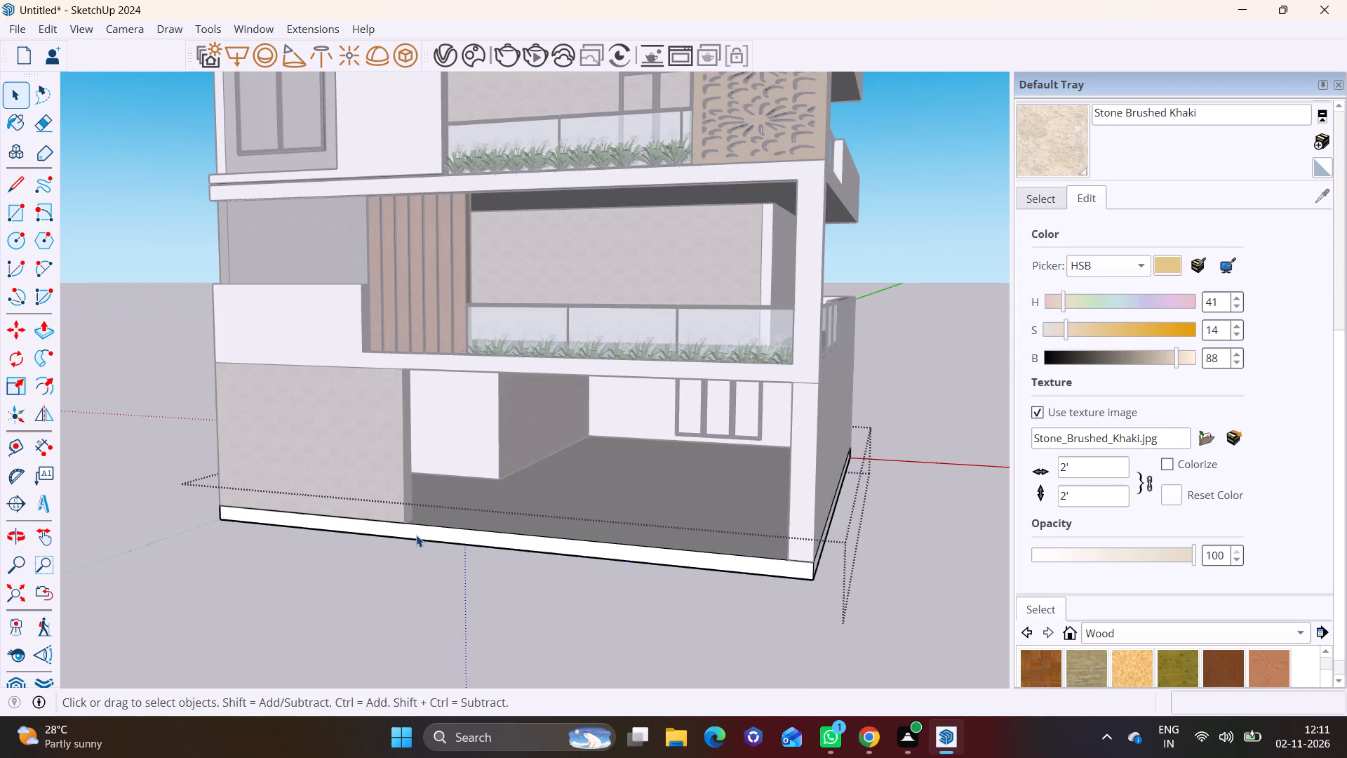
{"action": "left_click", "coordinate": [364, 530]}
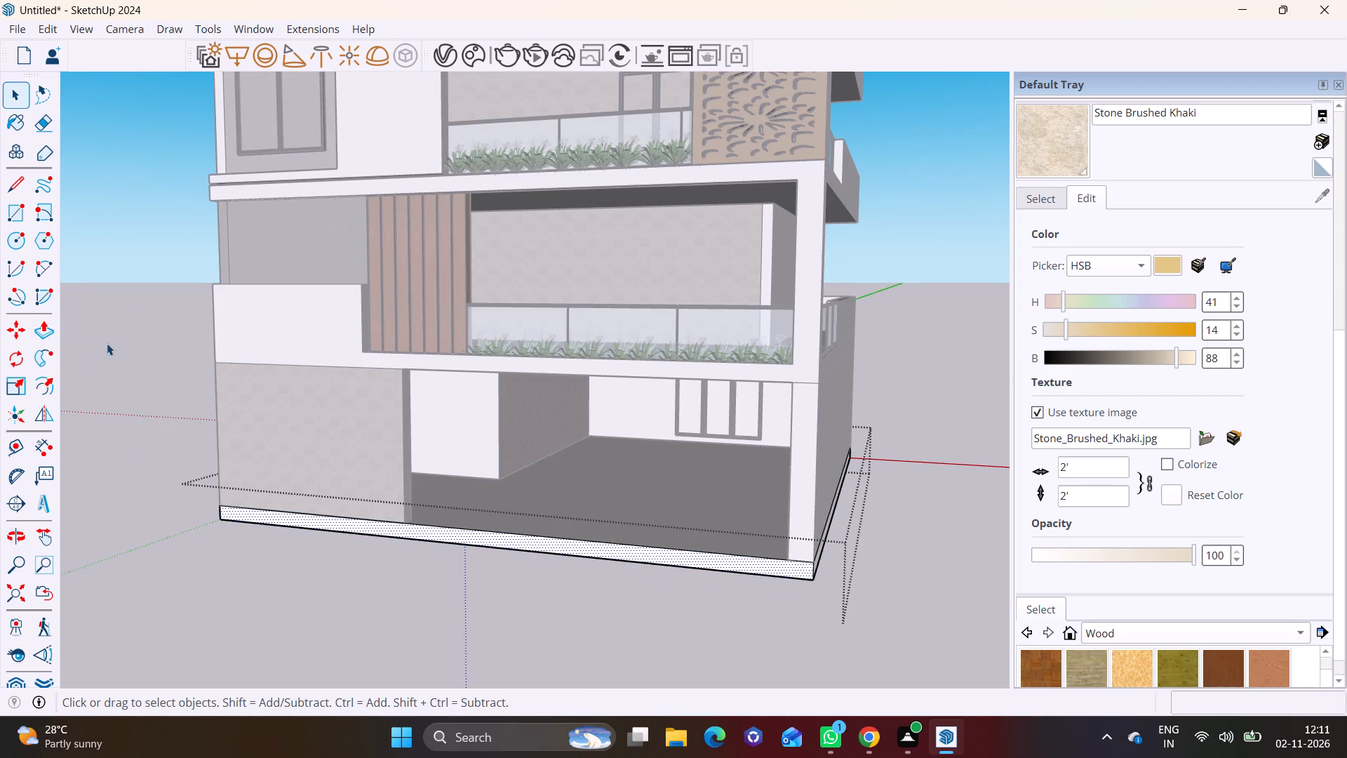
{"action": "left_click", "coordinate": [36, 321]}
{"action": "left_click", "coordinate": [361, 527]}
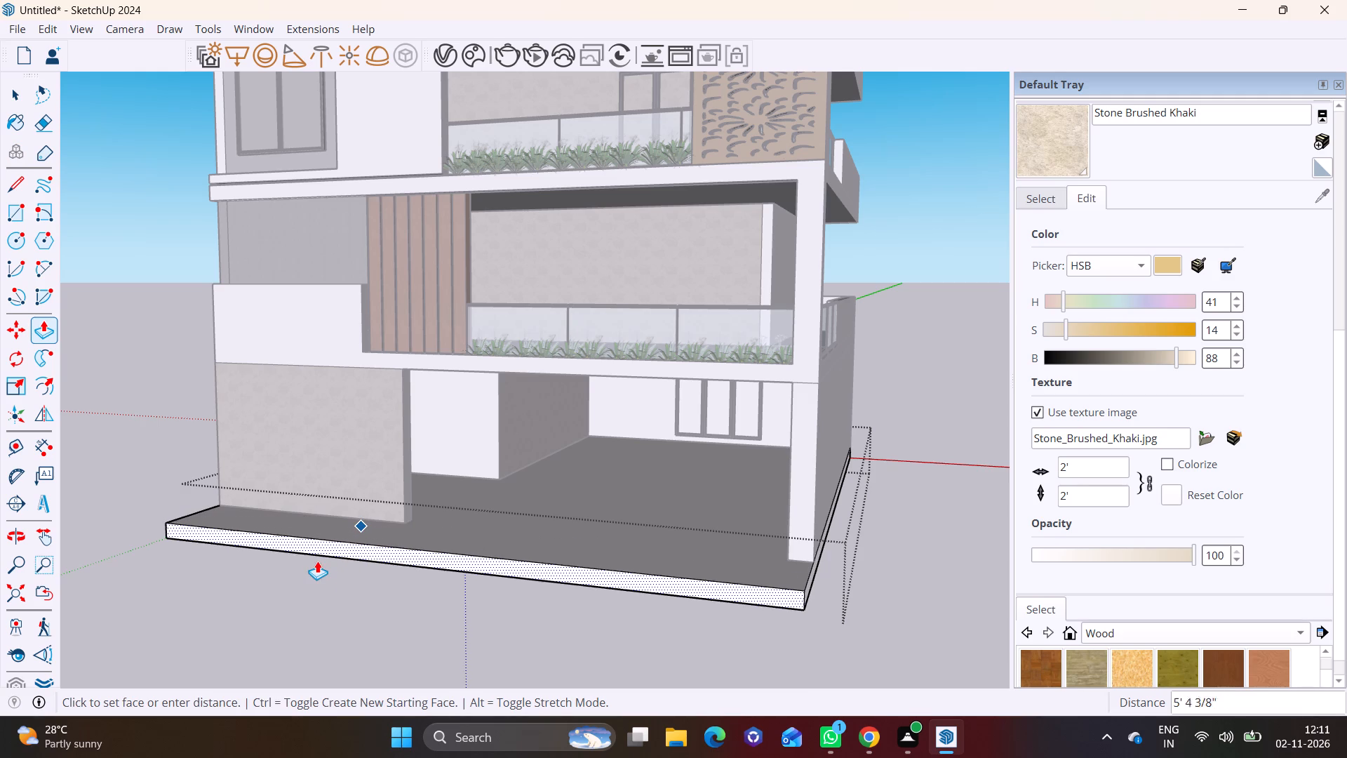
{"action": "left_click", "coordinate": [304, 561]}
Pull the slab's side face beside the open parking bay's outer wall outward about 7' 3".
{"action": "middle_click_drag", "start_coordinate": [568, 580], "coordinate": [241, 526], "text": "shift"}
{"action": "middle_click_drag", "start_coordinate": [520, 564], "coordinate": [377, 589]}
{"action": "key", "text": "space"}
{"action": "left_click", "coordinate": [399, 528]}
{"action": "left_click", "coordinate": [42, 324]}
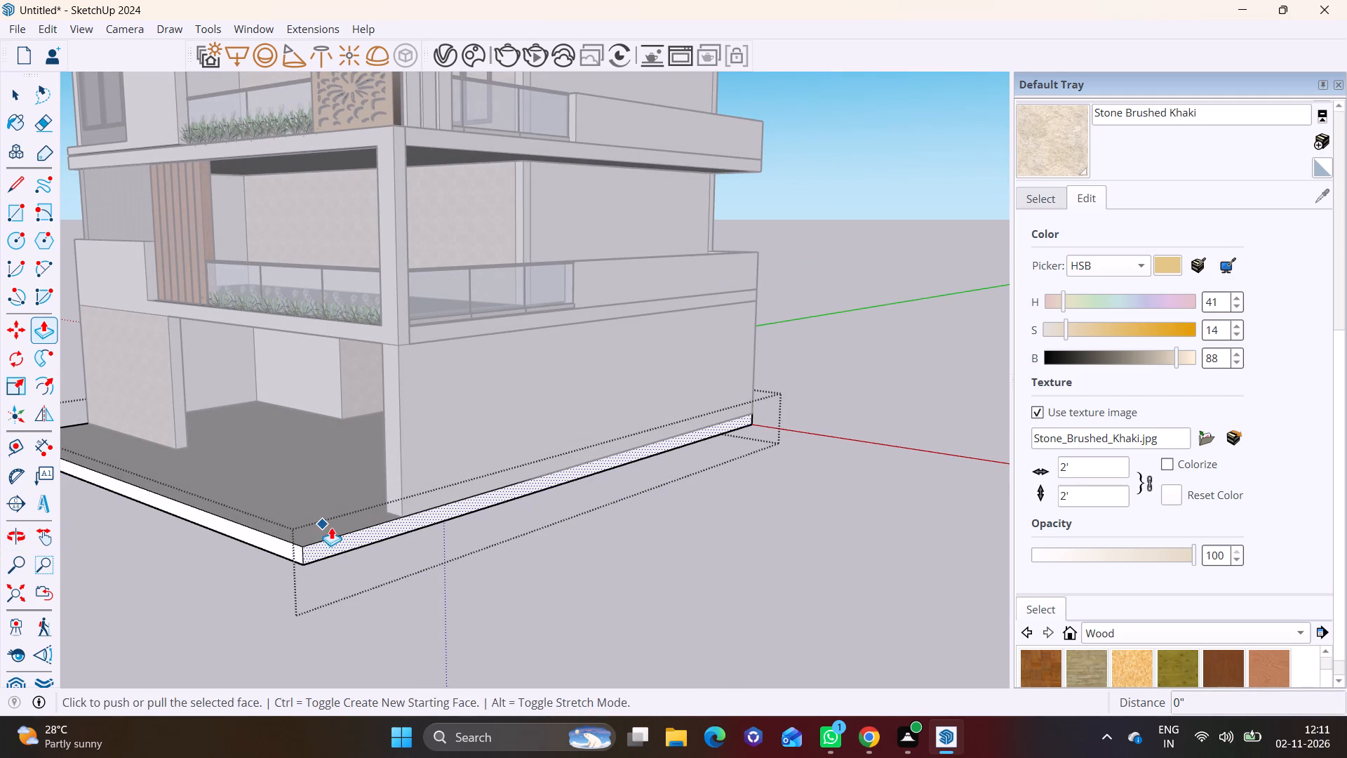
{"action": "left_click", "coordinate": [355, 533]}
{"action": "left_click", "coordinate": [447, 556]}
{"action": "scroll", "coordinate": [373, 521], "scroll_direction": "down", "scroll_amount": 7}
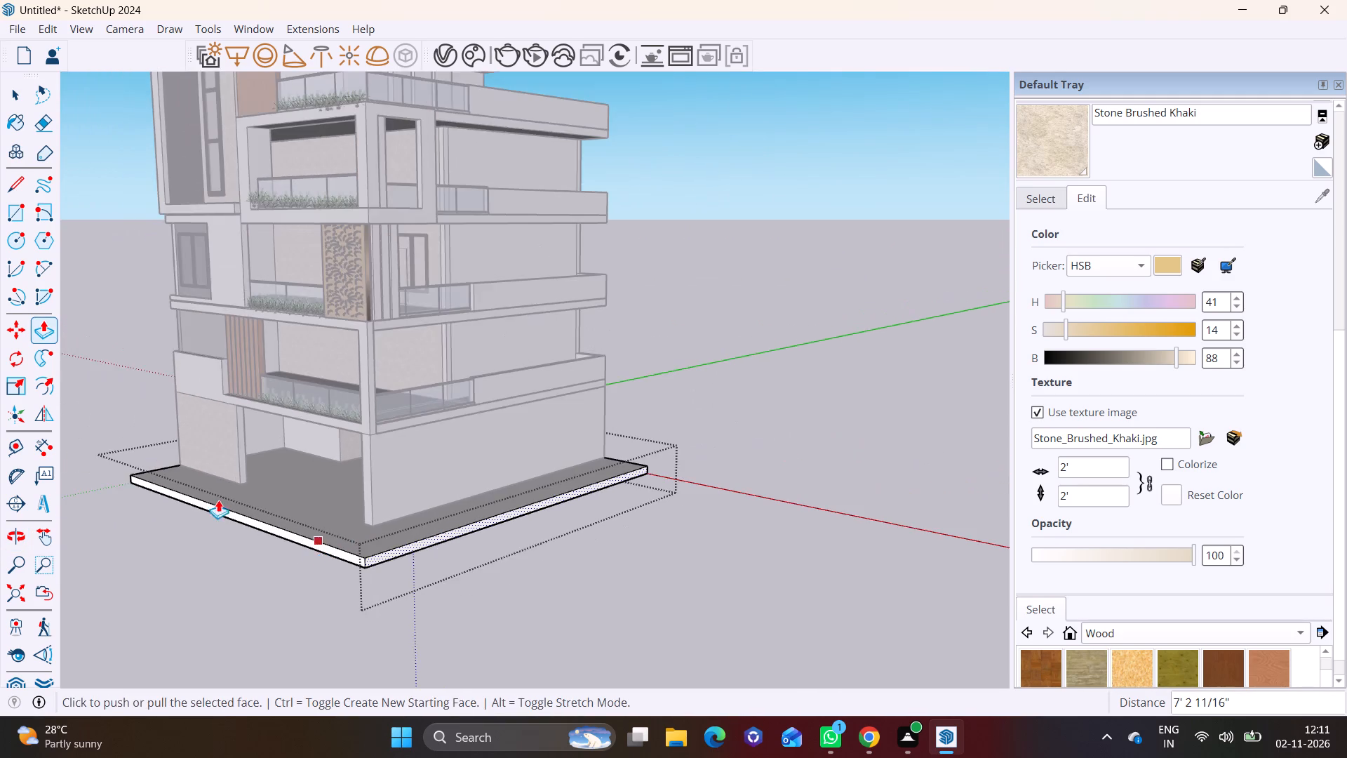
Pull the slab's opposite side face, next to the stone-clad front block, outward about 8' 6" and leave the group.
{"action": "middle_click_drag", "start_coordinate": [185, 453], "coordinate": [629, 506]}
{"action": "scroll", "coordinate": [314, 611], "scroll_direction": "up", "scroll_amount": 1}
{"action": "middle_click_drag", "start_coordinate": [401, 584], "coordinate": [596, 518], "text": "shift"}
{"action": "scroll", "coordinate": [478, 565], "scroll_direction": "up", "scroll_amount": 6}
{"action": "key", "text": "space"}
{"action": "middle_click_drag", "start_coordinate": [495, 534], "coordinate": [593, 474]}
{"action": "left_click_drag", "start_coordinate": [326, 601], "coordinate": [318, 601]}
{"action": "left_click", "coordinate": [400, 545]}
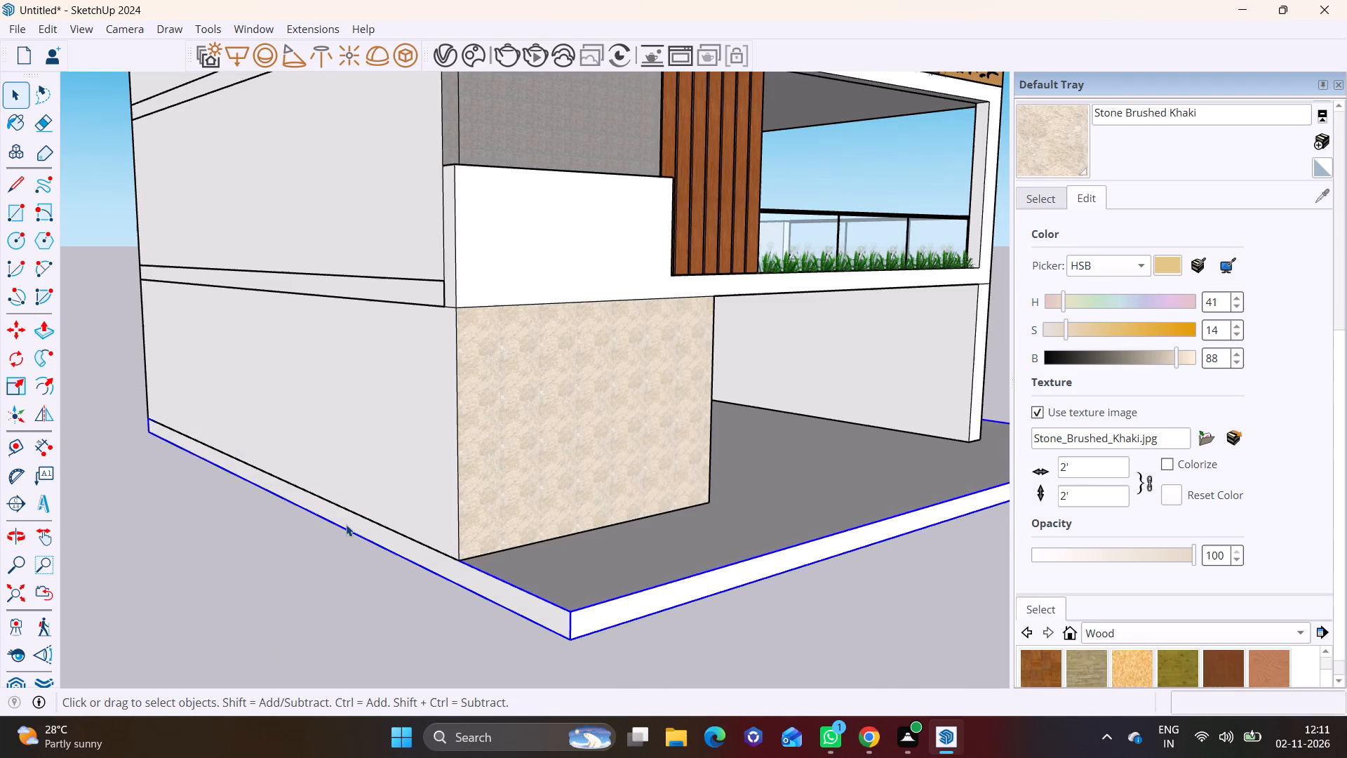
{"action": "triple_click", "coordinate": [346, 524]}
{"action": "left_click", "coordinate": [34, 336]}
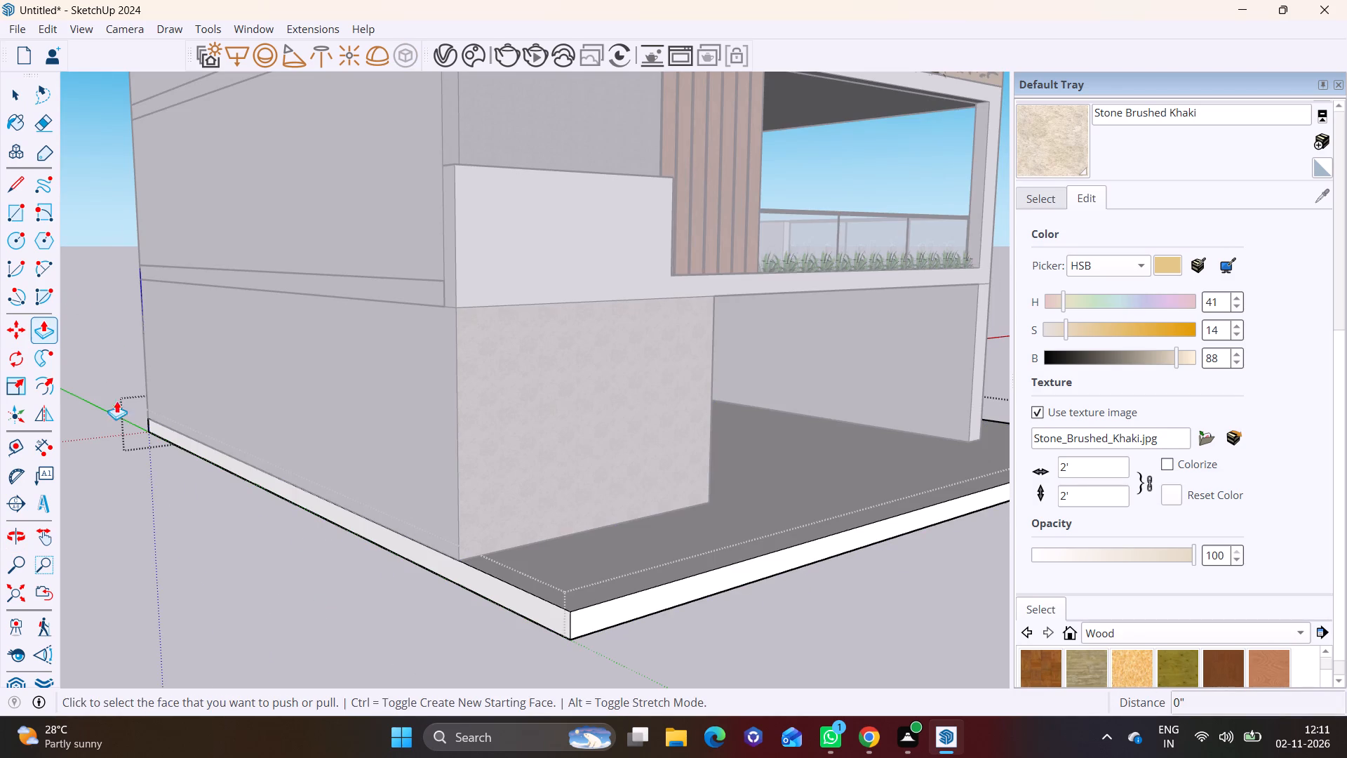
{"action": "left_click", "coordinate": [372, 532]}
{"action": "scroll", "coordinate": [290, 550], "scroll_direction": "down", "scroll_amount": 2}
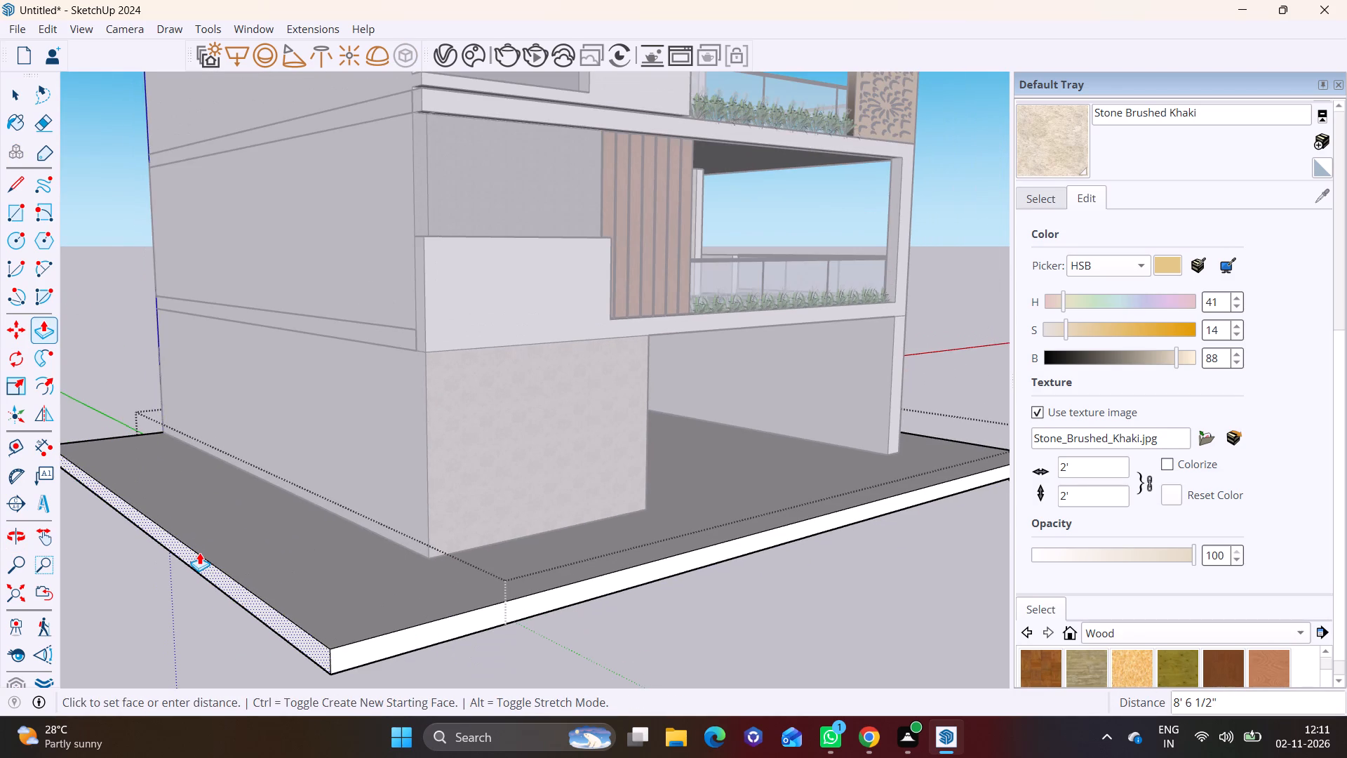
{"action": "left_click", "coordinate": [199, 552]}
{"action": "key", "text": "space"}
{"action": "left_click", "coordinate": [591, 643]}
{"action": "scroll", "coordinate": [617, 640], "scroll_direction": "down", "scroll_amount": 2}
{"action": "middle_click_drag", "start_coordinate": [634, 627], "coordinate": [354, 630]}
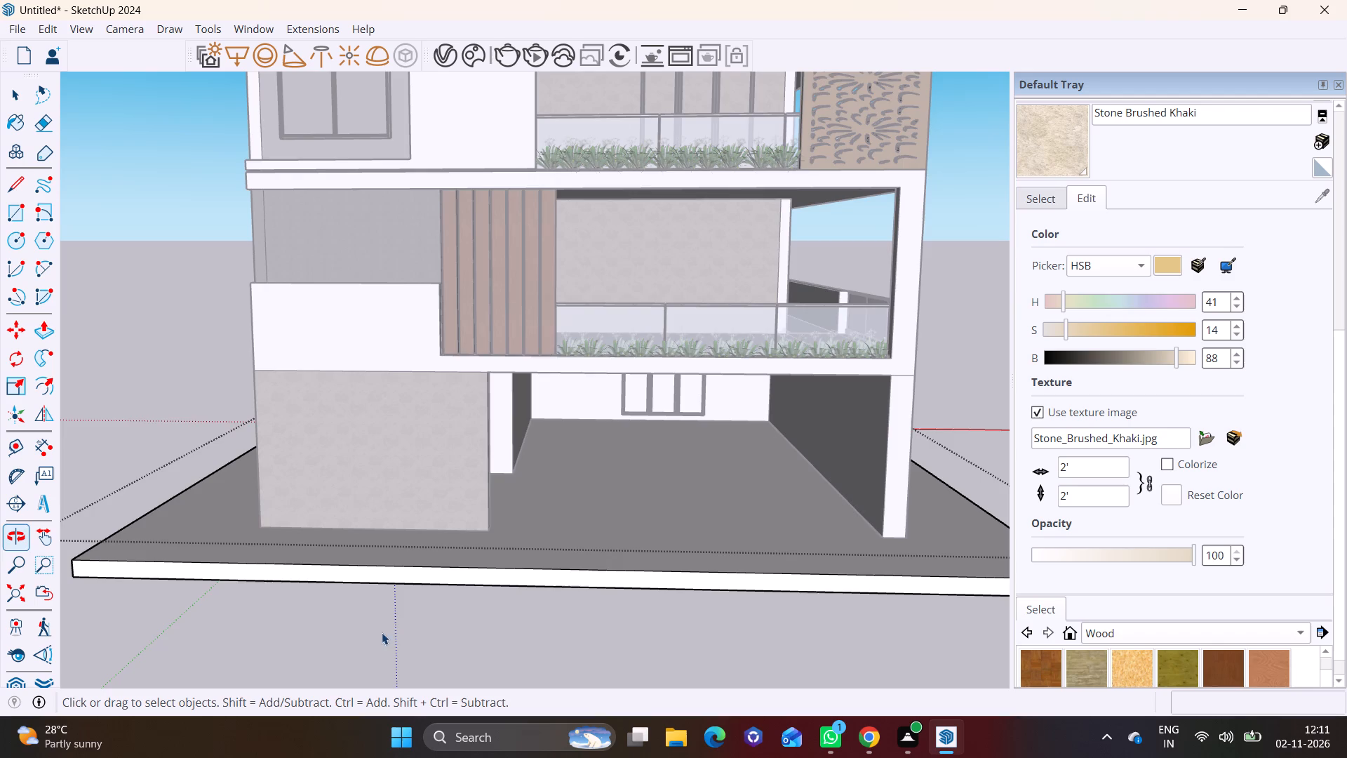
{"action": "left_click", "coordinate": [439, 630]}
Examine the extended ground slab and the ground floor from the front and the side corner.
{"action": "scroll", "coordinate": [439, 625], "scroll_direction": "down", "scroll_amount": 6}
{"action": "middle_click_drag", "start_coordinate": [469, 619], "coordinate": [339, 550]}
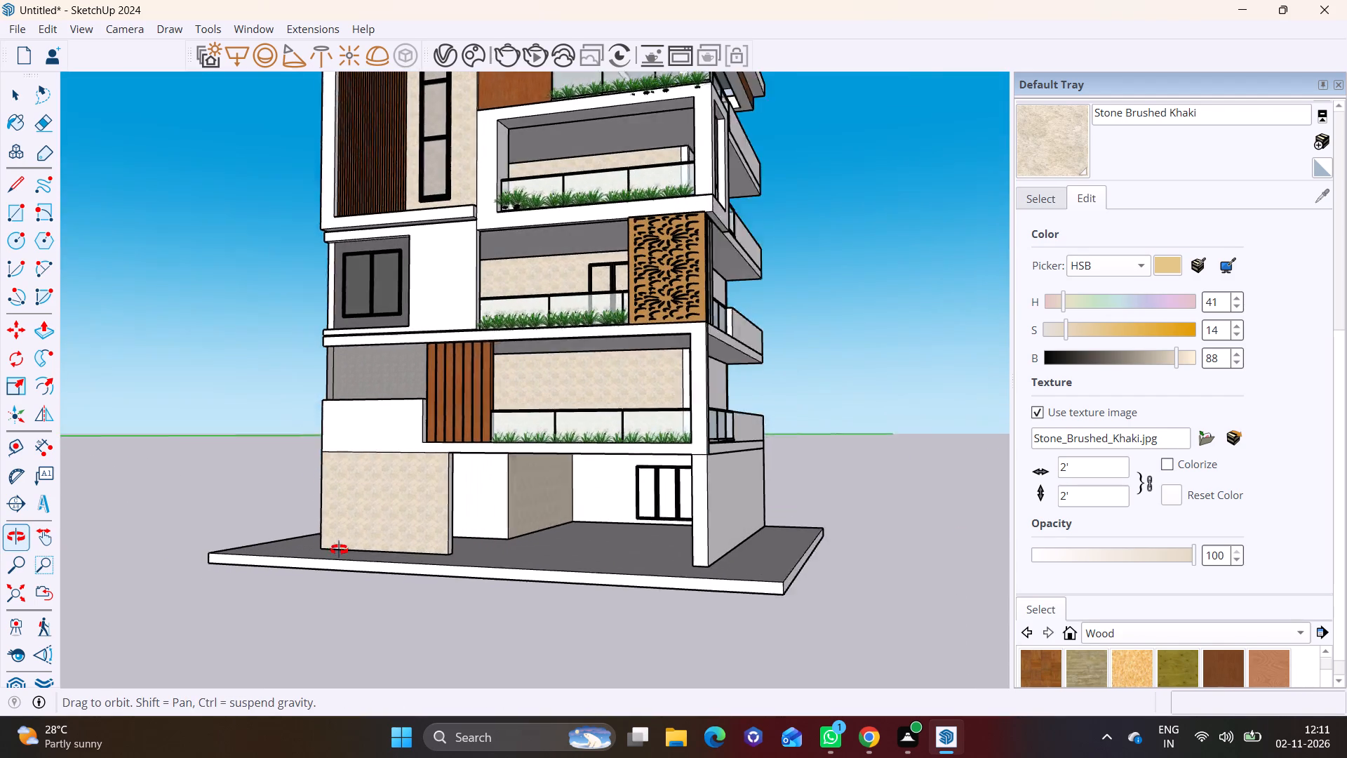
{"action": "middle_click_drag", "start_coordinate": [339, 550], "coordinate": [300, 568]}
{"action": "left_click", "coordinate": [483, 488]}
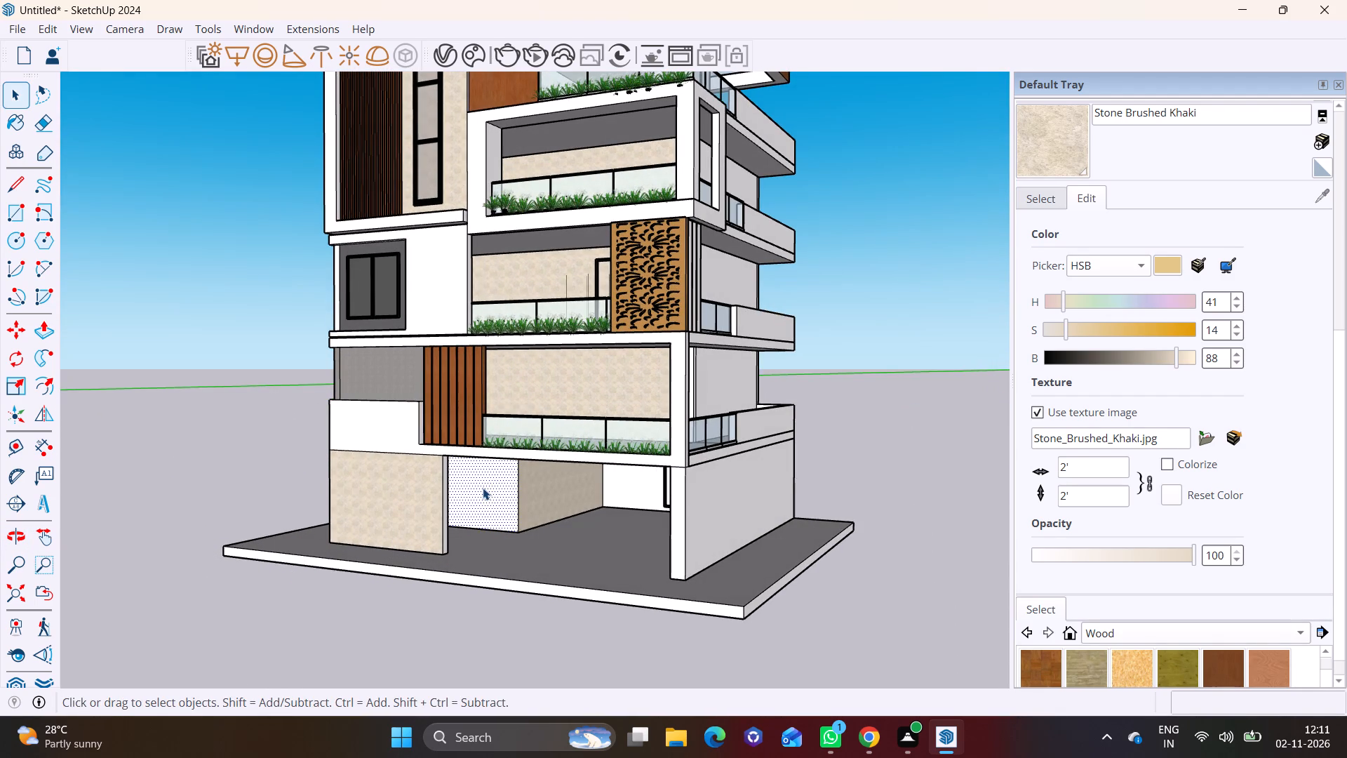
{"action": "left_click", "coordinate": [831, 479]}
{"action": "middle_click_drag", "start_coordinate": [772, 520], "coordinate": [587, 479]}
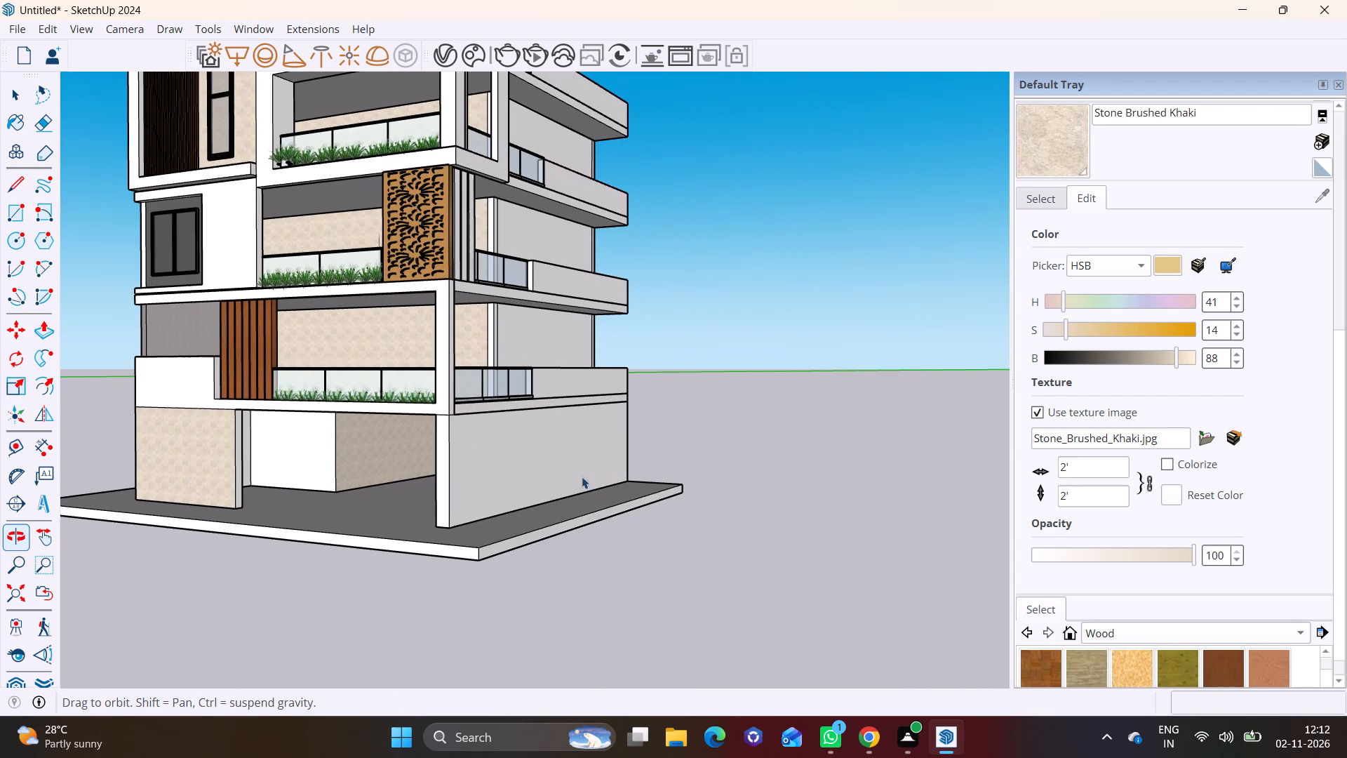
{"action": "middle_click_drag", "start_coordinate": [510, 537], "coordinate": [706, 581]}
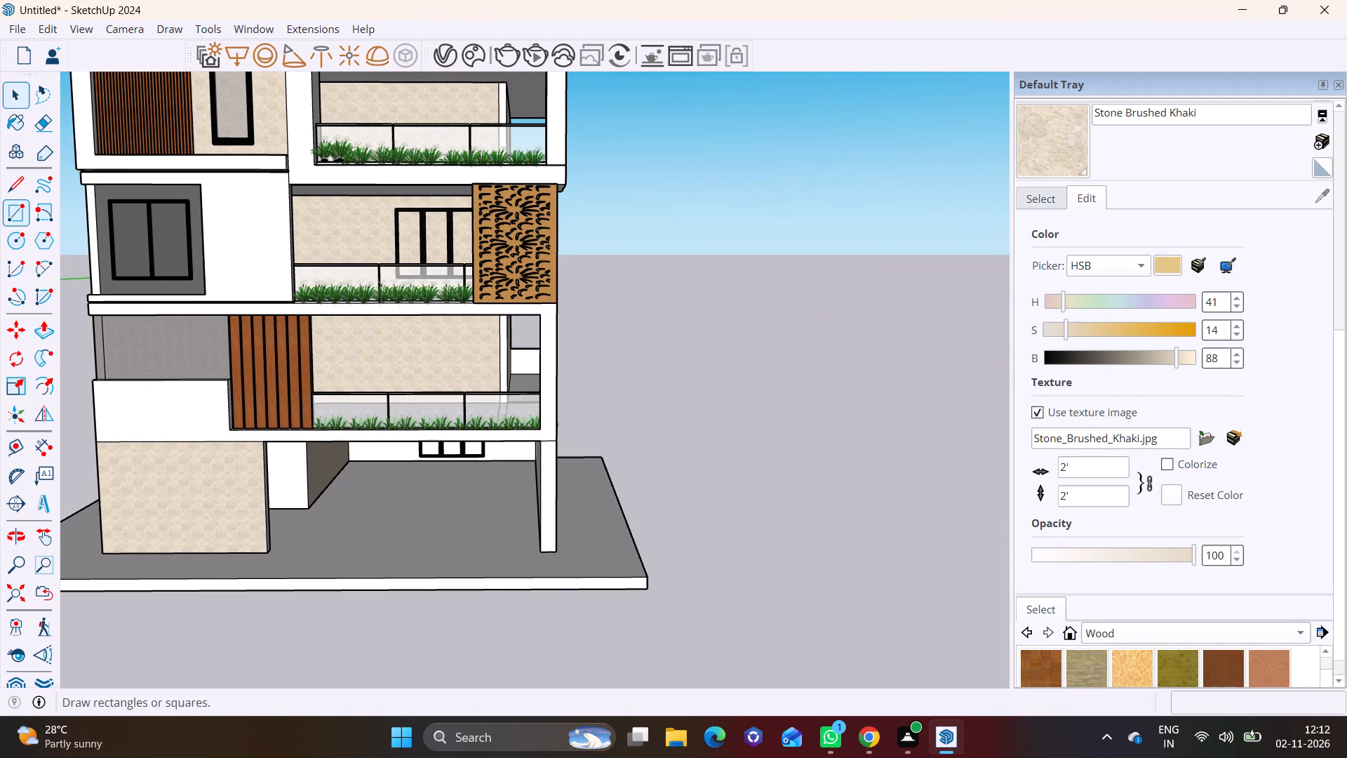
Draw a rectangle across the rear end of the ground slab's strip beside the parking bay's outer wall.
{"action": "left_click", "coordinate": [14, 220]}
{"action": "scroll", "coordinate": [666, 463], "scroll_direction": "up", "scroll_amount": 5}
{"action": "middle_click_drag", "start_coordinate": [440, 524], "coordinate": [259, 597]}
{"action": "scroll", "coordinate": [737, 441], "scroll_direction": "up", "scroll_amount": 2}
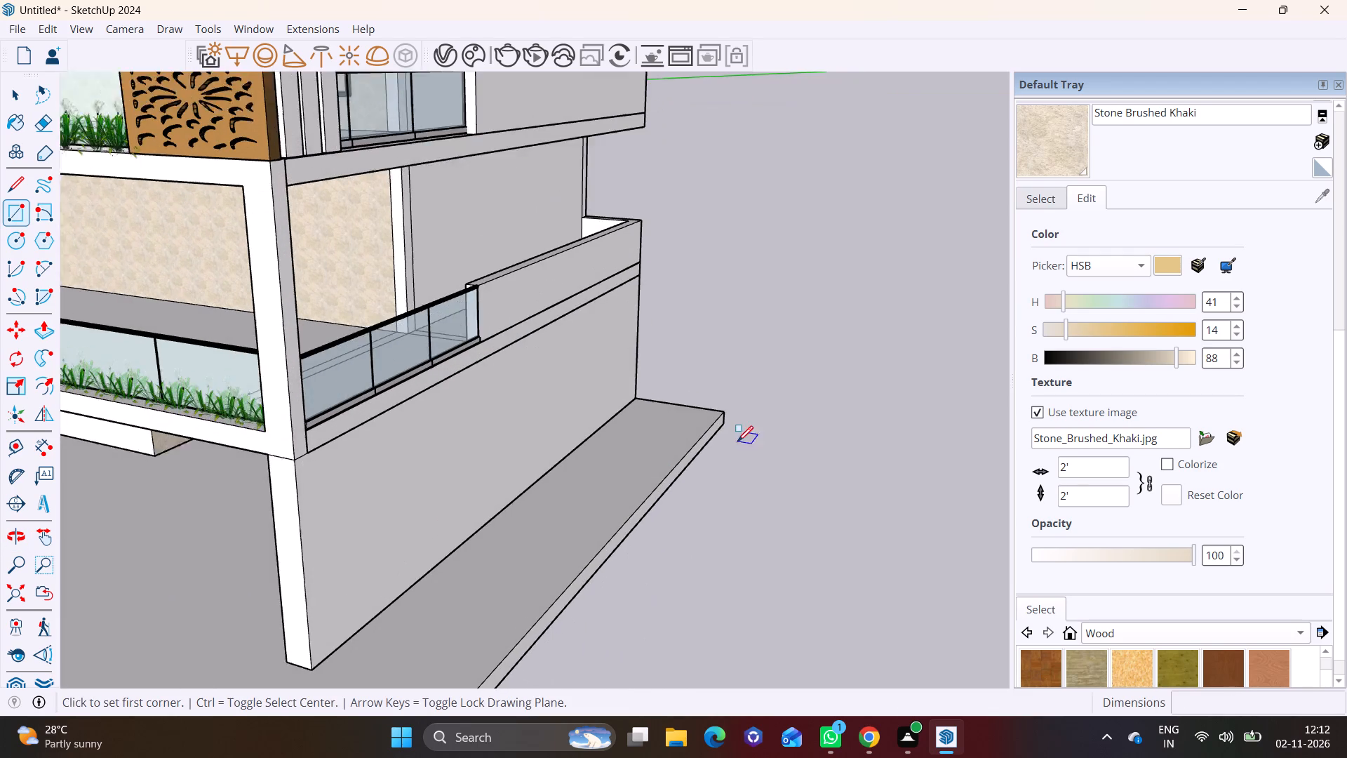
{"action": "scroll", "coordinate": [737, 441], "scroll_direction": "up", "scroll_amount": 1}
{"action": "left_click", "coordinate": [631, 394]}
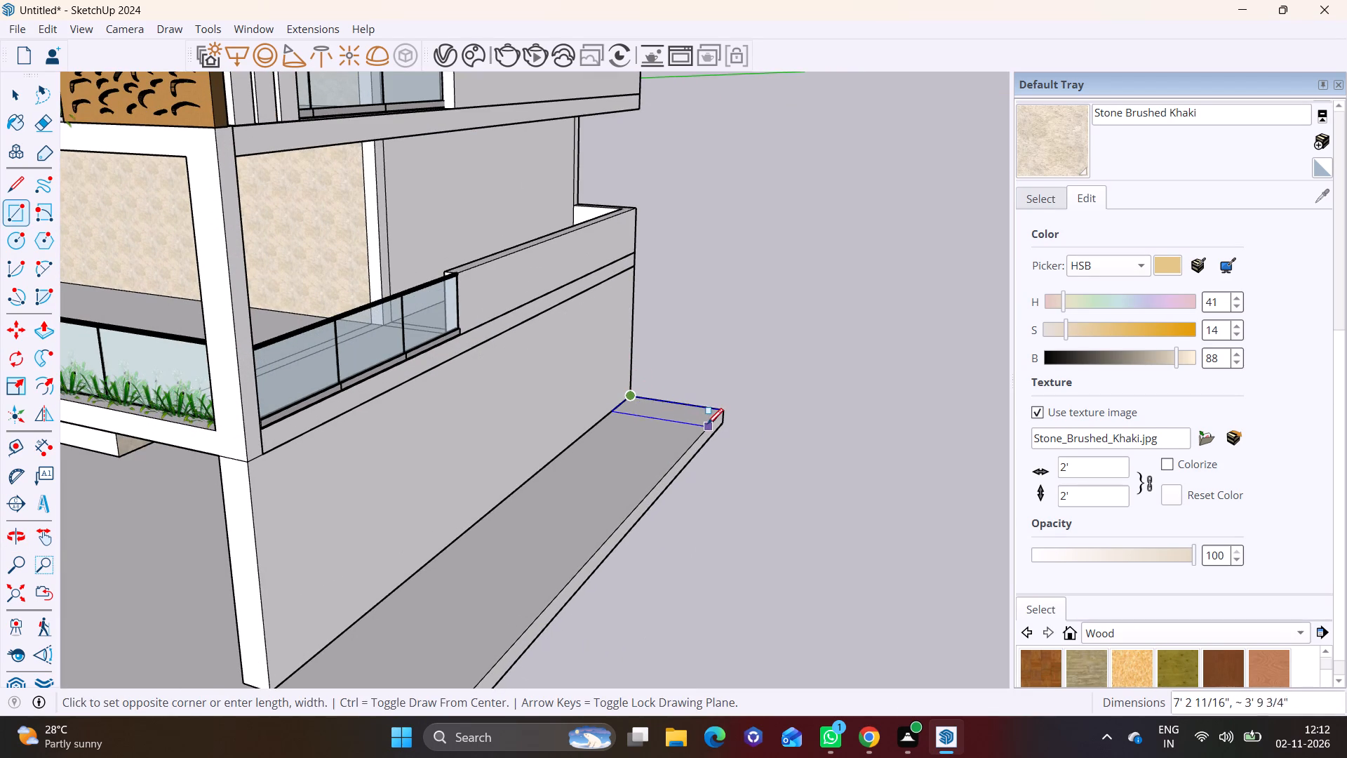
{"action": "left_click", "coordinate": [705, 421]}
{"action": "key", "text": "space"}
Pull the rectangle at the slab strip's rear end up about 5' 4" to form a low boundary wall block.
{"action": "left_click", "coordinate": [689, 410]}
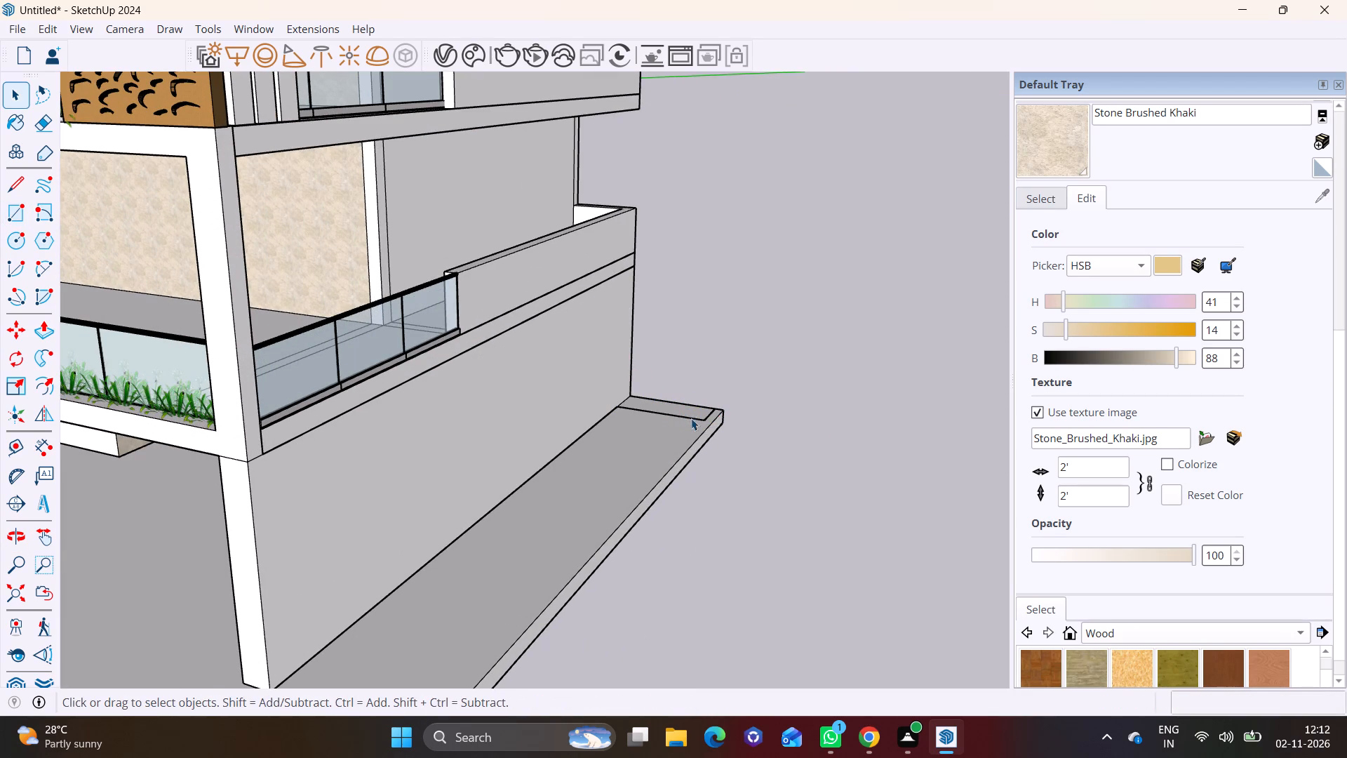
{"action": "scroll", "coordinate": [697, 423], "scroll_direction": "up", "scroll_amount": 2}
{"action": "left_click", "coordinate": [48, 328]}
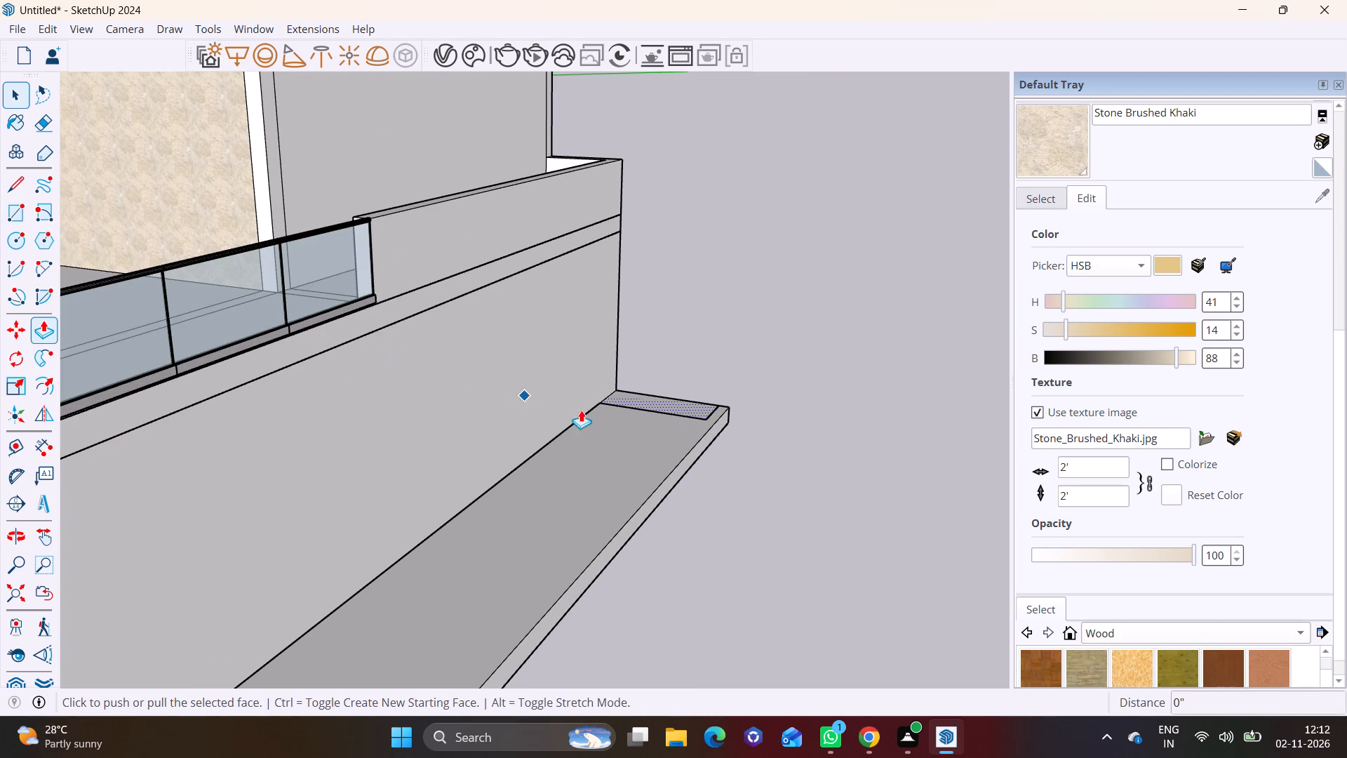
{"action": "left_click", "coordinate": [687, 407]}
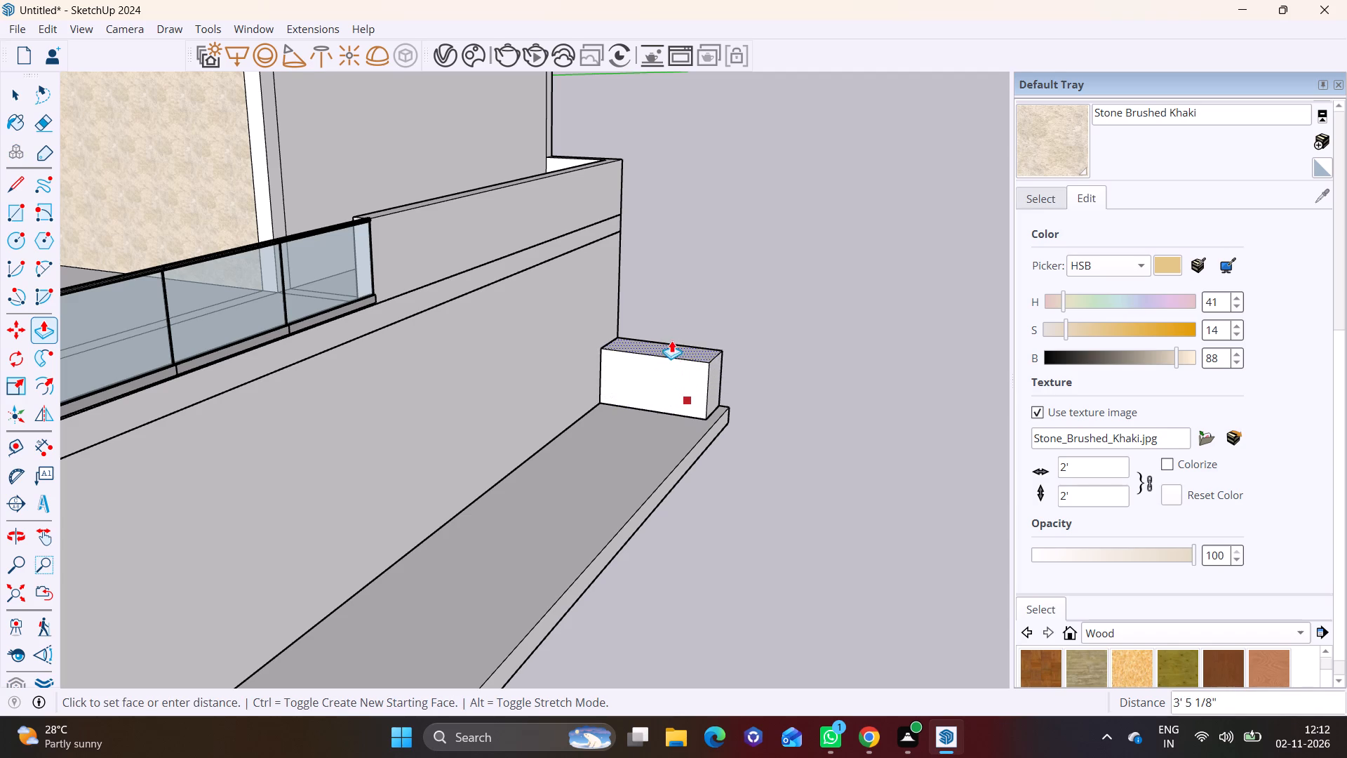
{"action": "left_click", "coordinate": [671, 315]}
{"action": "key", "text": "space"}
Pull the rear block's outer end face outward about 7 1/2" to meet the slab's side edge.
{"action": "middle_click_drag", "start_coordinate": [816, 371], "coordinate": [594, 393]}
{"action": "key", "text": "space"}
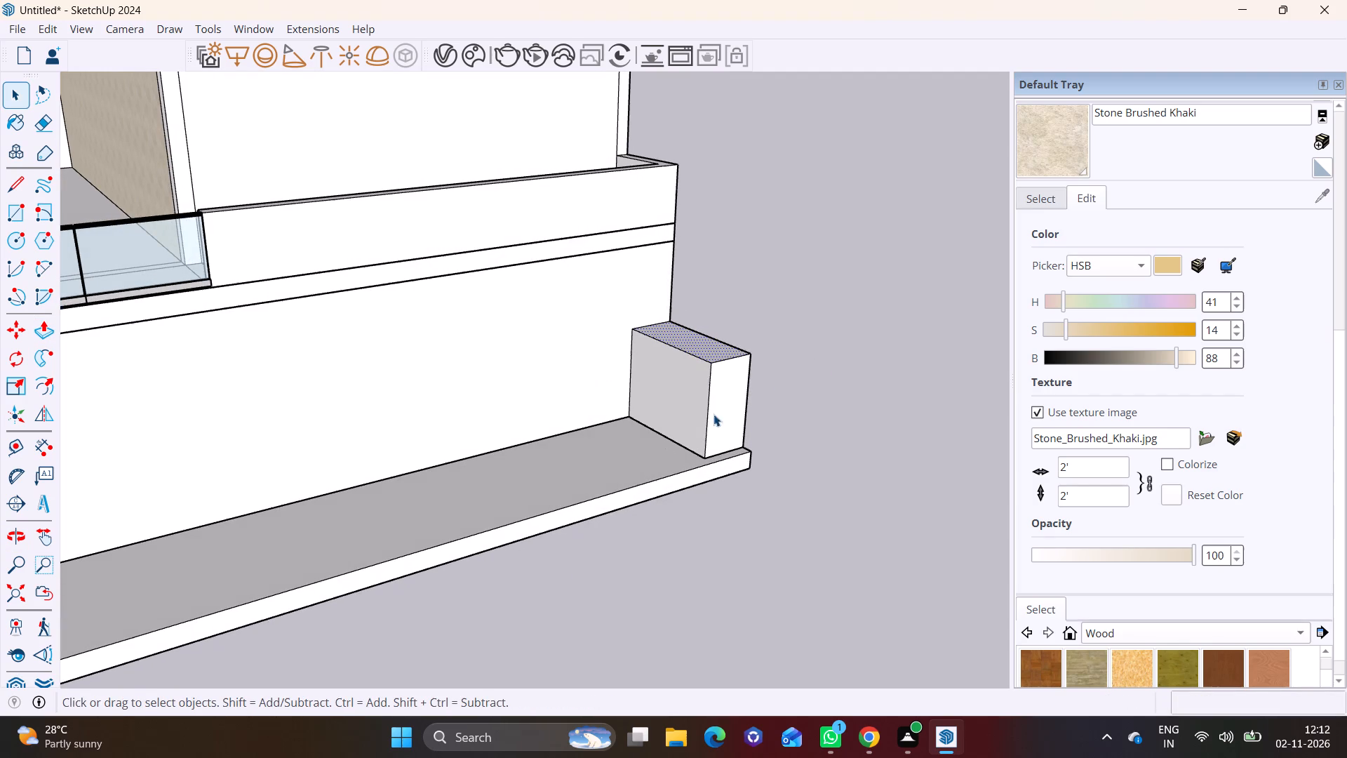
{"action": "left_click", "coordinate": [736, 408]}
{"action": "scroll", "coordinate": [269, 365], "scroll_direction": "up", "scroll_amount": 3}
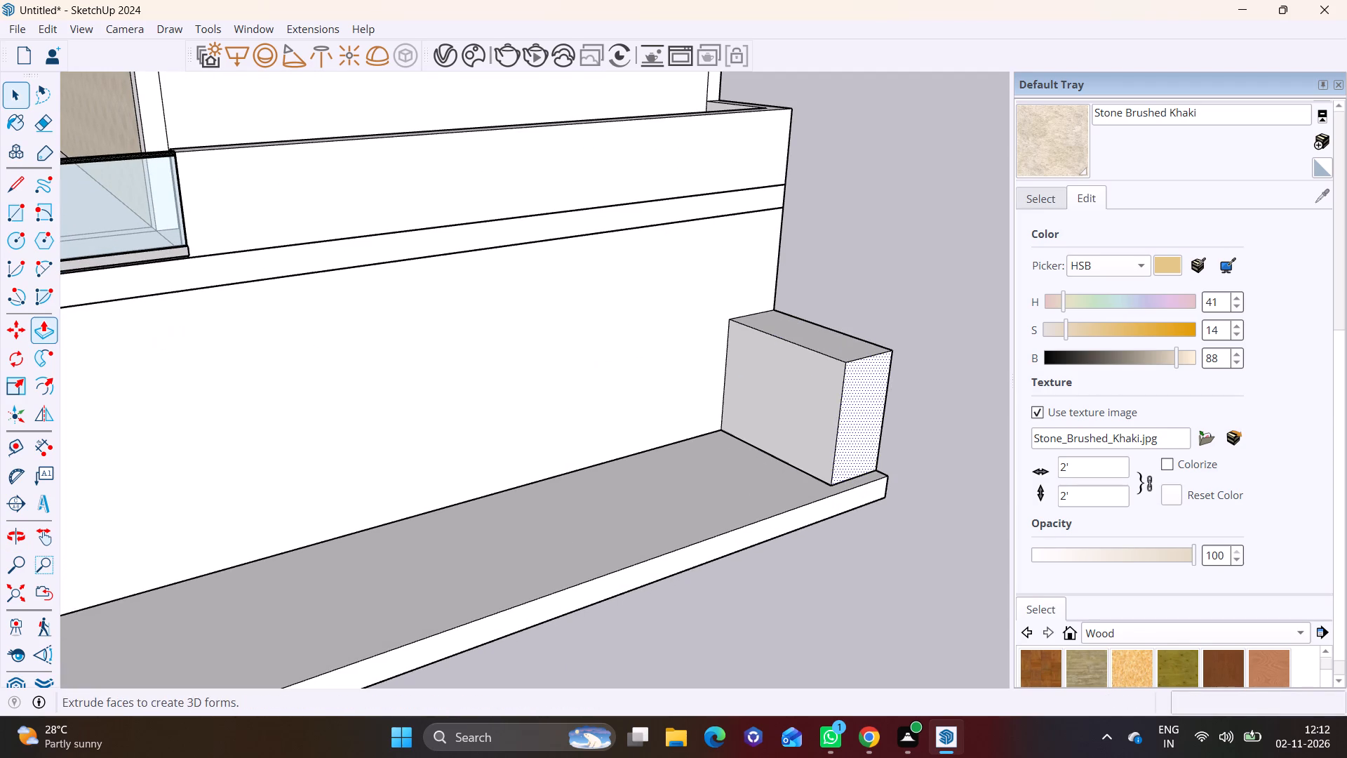
{"action": "left_click", "coordinate": [34, 324]}
{"action": "left_click", "coordinate": [852, 428]}
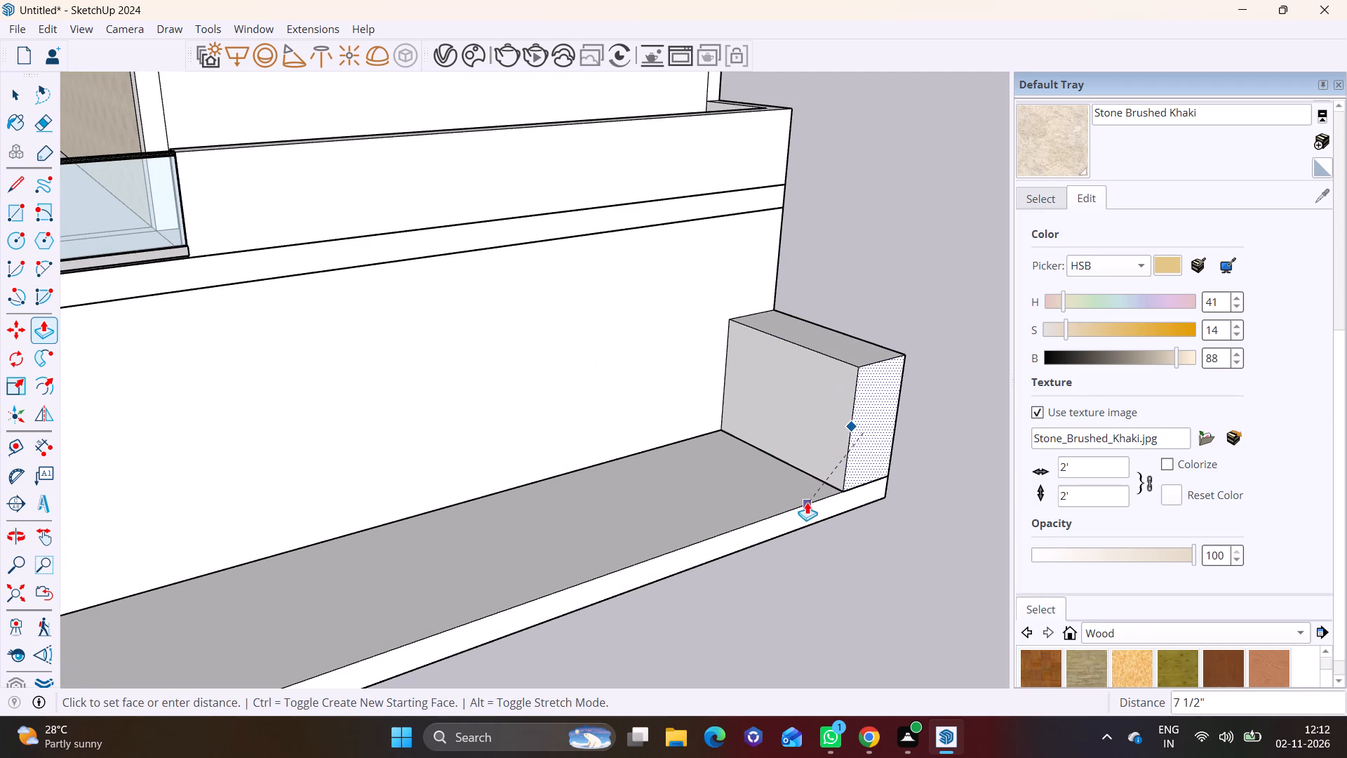
{"action": "left_click", "coordinate": [807, 502]}
{"action": "key", "text": "space"}
Push the rear block's front-facing side back to thin it into a narrow boundary wall.
{"action": "left_click", "coordinate": [798, 424]}
{"action": "left_click", "coordinate": [34, 326]}
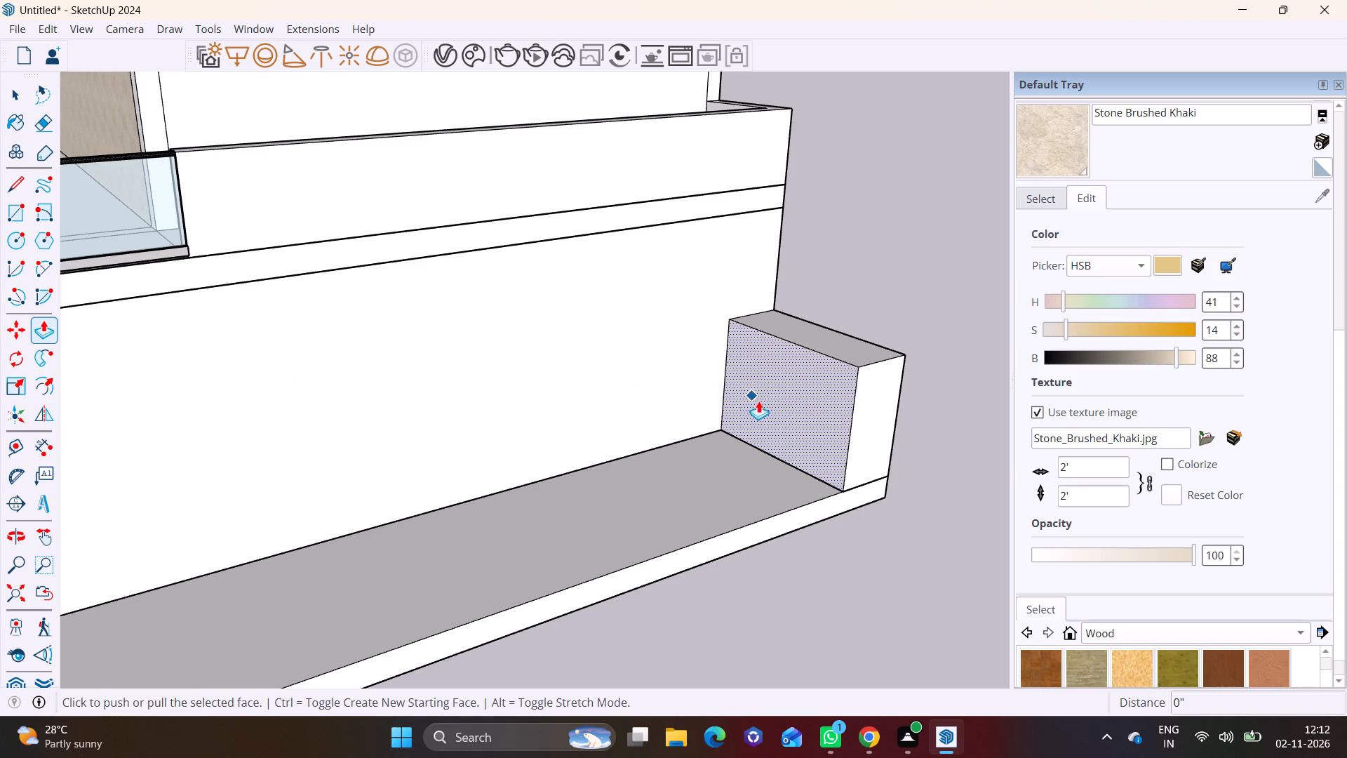
{"action": "left_click", "coordinate": [764, 401]}
{"action": "left_click", "coordinate": [789, 401]}
{"action": "key", "text": "space"}
{"action": "scroll", "coordinate": [727, 439], "scroll_direction": "down", "scroll_amount": 6}
Draw a narrow rectangle about 46' long along the slab's outer side edge, from the rear boundary wall to the front edge.
{"action": "middle_click_drag", "start_coordinate": [734, 474], "coordinate": [735, 478]}
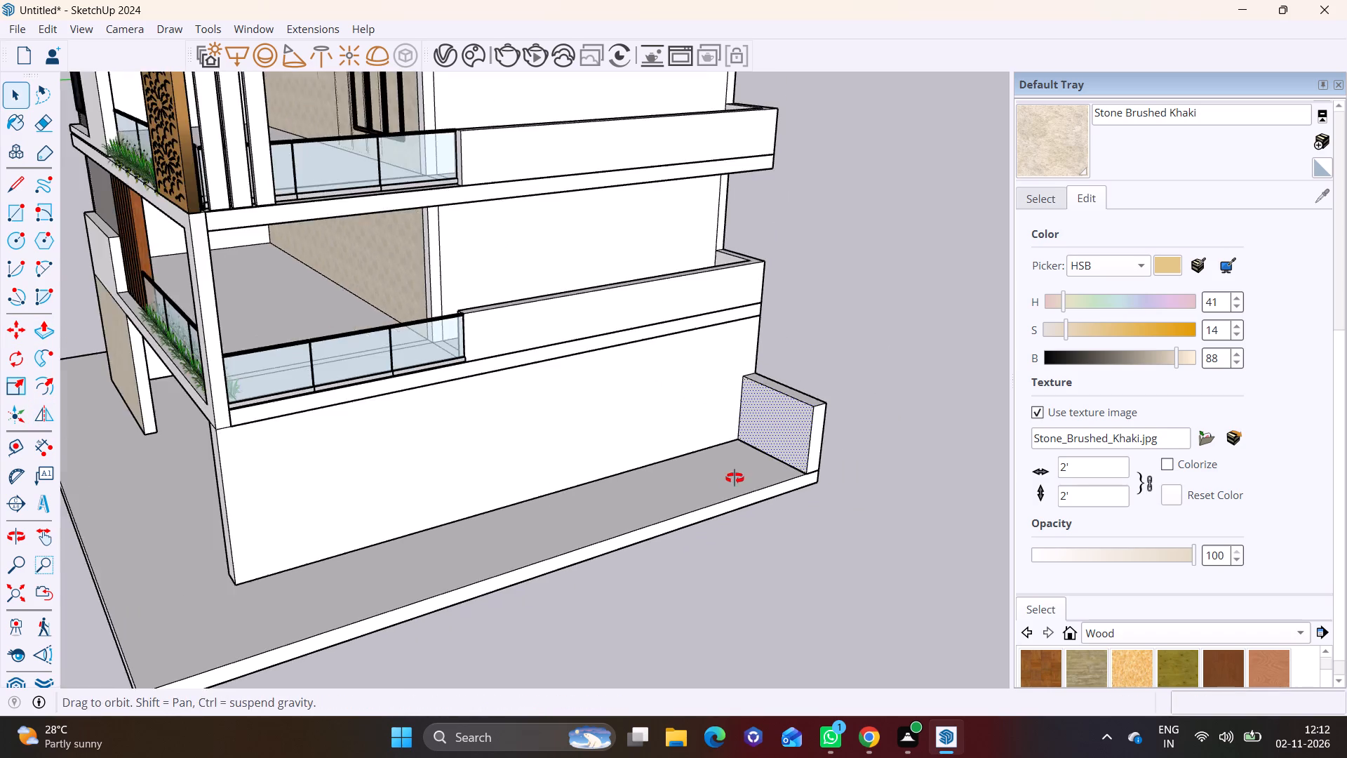
{"action": "middle_click_drag", "start_coordinate": [735, 478], "coordinate": [1075, 508]}
{"action": "scroll", "coordinate": [826, 455], "scroll_direction": "up", "scroll_amount": 3}
{"action": "left_click", "coordinate": [18, 215]}
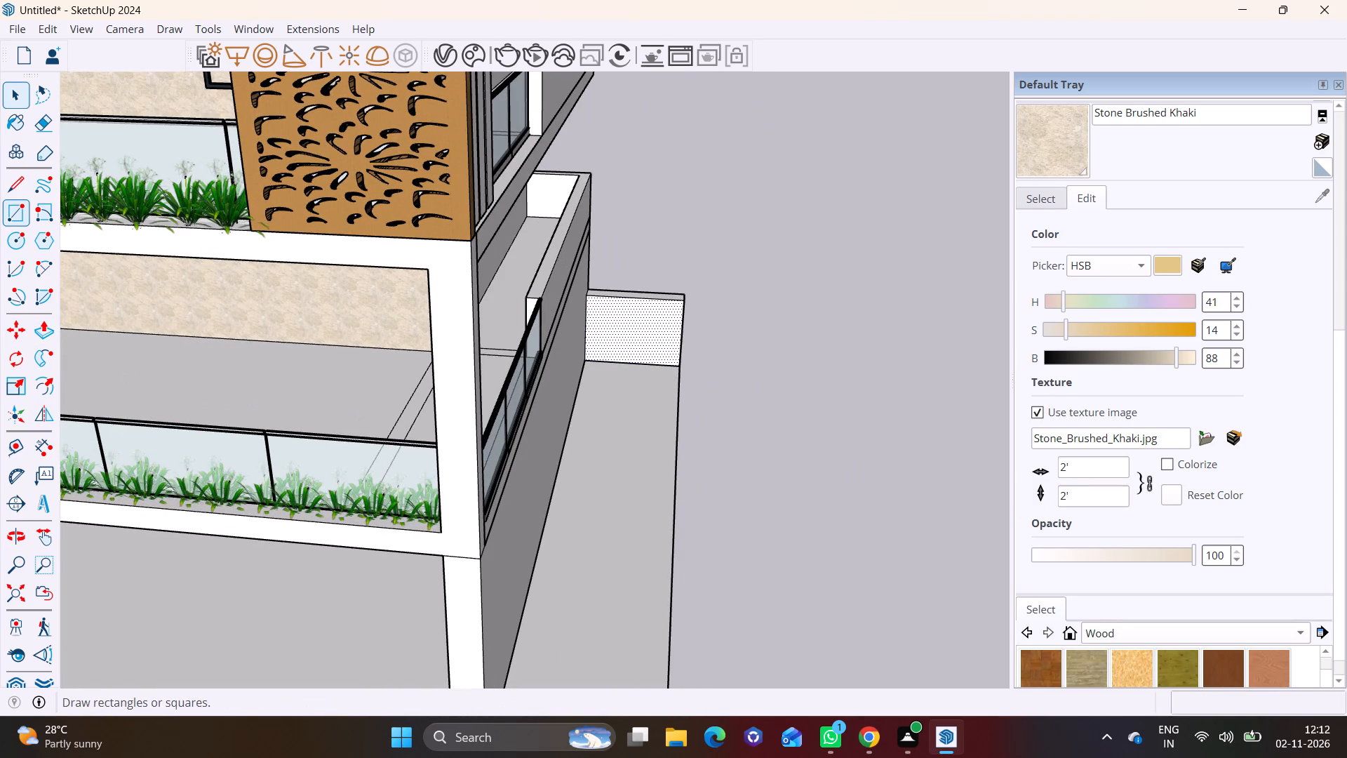
{"action": "left_click", "coordinate": [681, 364]}
{"action": "scroll", "coordinate": [622, 538], "scroll_direction": "down", "scroll_amount": 3}
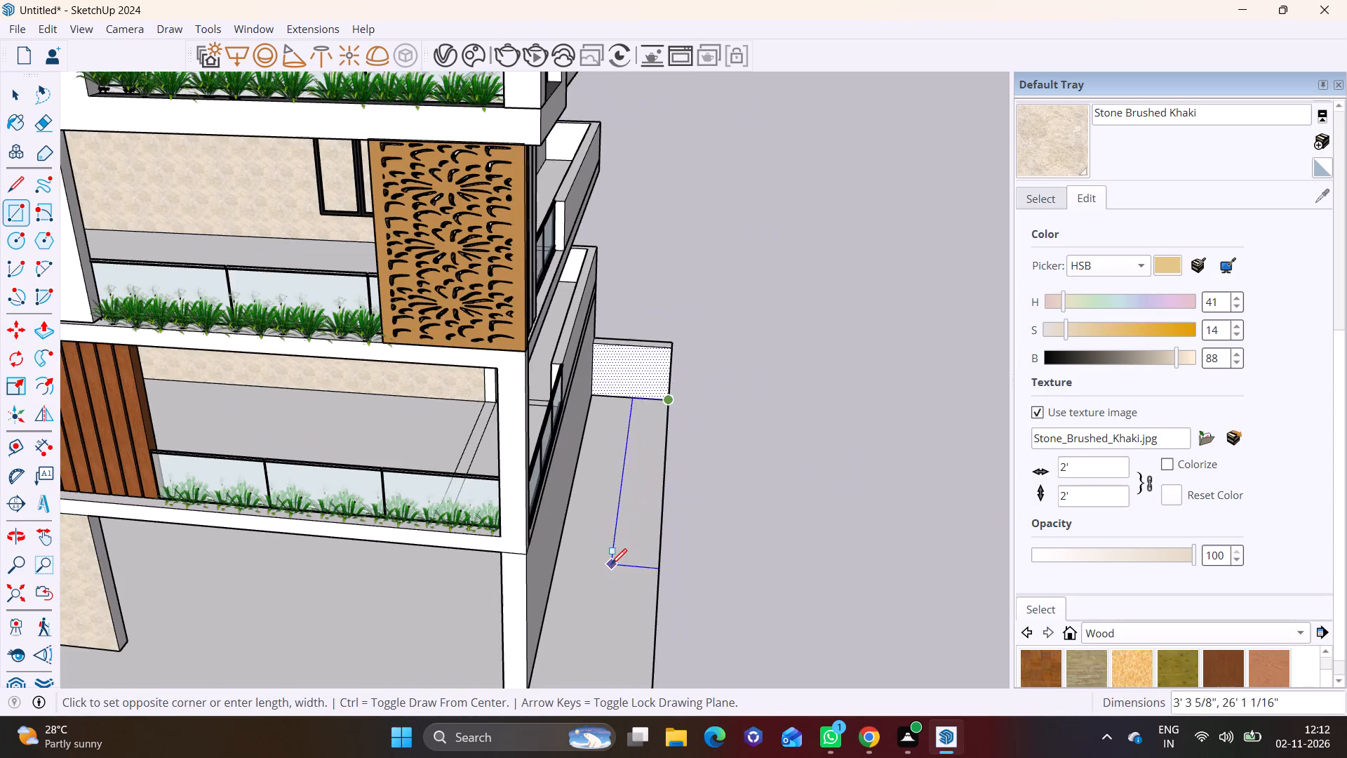
{"action": "scroll", "coordinate": [611, 564], "scroll_direction": "down", "scroll_amount": 4}
{"action": "middle_click_drag", "start_coordinate": [610, 564], "coordinate": [668, 329], "text": "shift"}
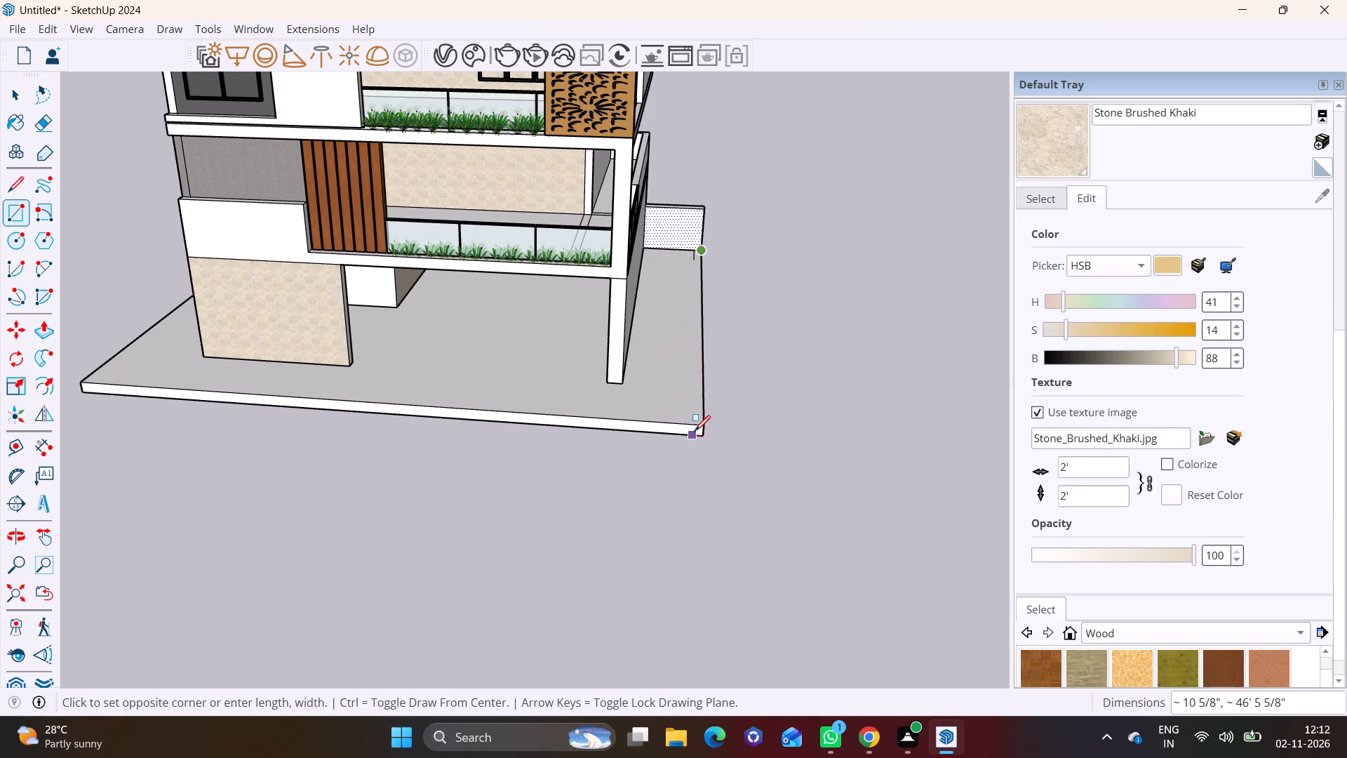
{"action": "left_click", "coordinate": [688, 422]}
{"action": "key", "text": "space"}
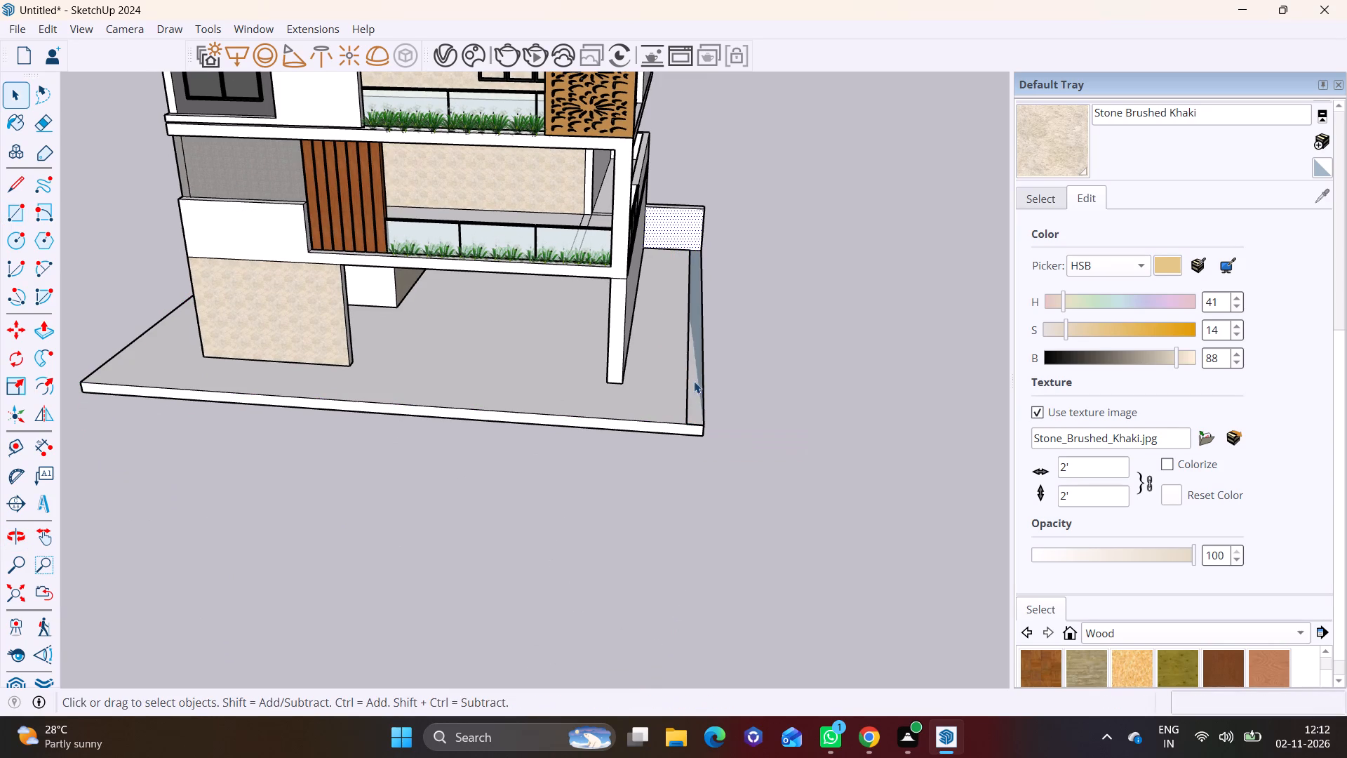
Pull the long edge strip up about 5' 4" to match the rear boundary wall's top.
{"action": "left_click", "coordinate": [695, 380]}
{"action": "left_click", "coordinate": [41, 320]}
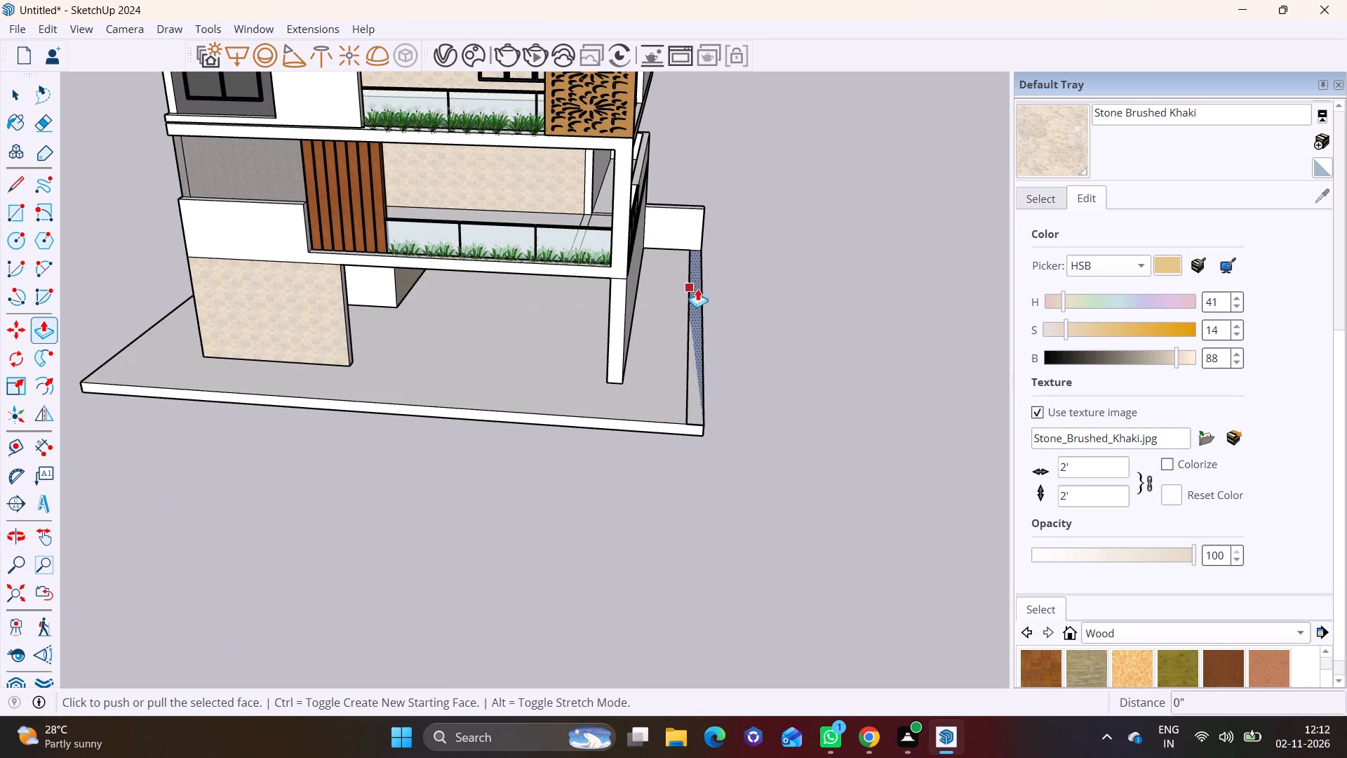
{"action": "left_click", "coordinate": [699, 288]}
{"action": "left_click", "coordinate": [677, 208]}
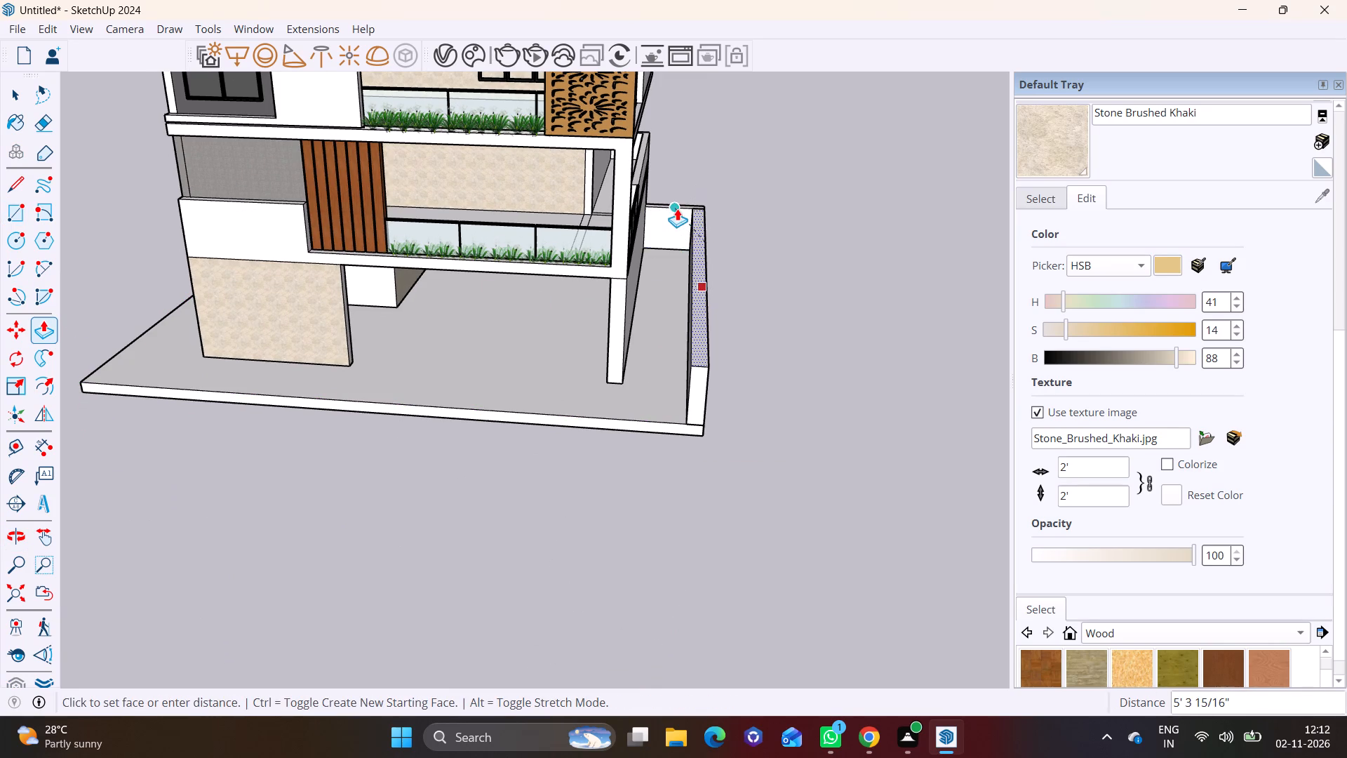
{"action": "key", "text": "space"}
{"action": "left_click", "coordinate": [763, 297]}
Draw a narrow rectangle about 8' 6" wide across the slab's rear end on the stone-clad block's side.
{"action": "middle_click_drag", "start_coordinate": [741, 314], "coordinate": [870, 237]}
{"action": "scroll", "coordinate": [584, 355], "scroll_direction": "down", "scroll_amount": 2}
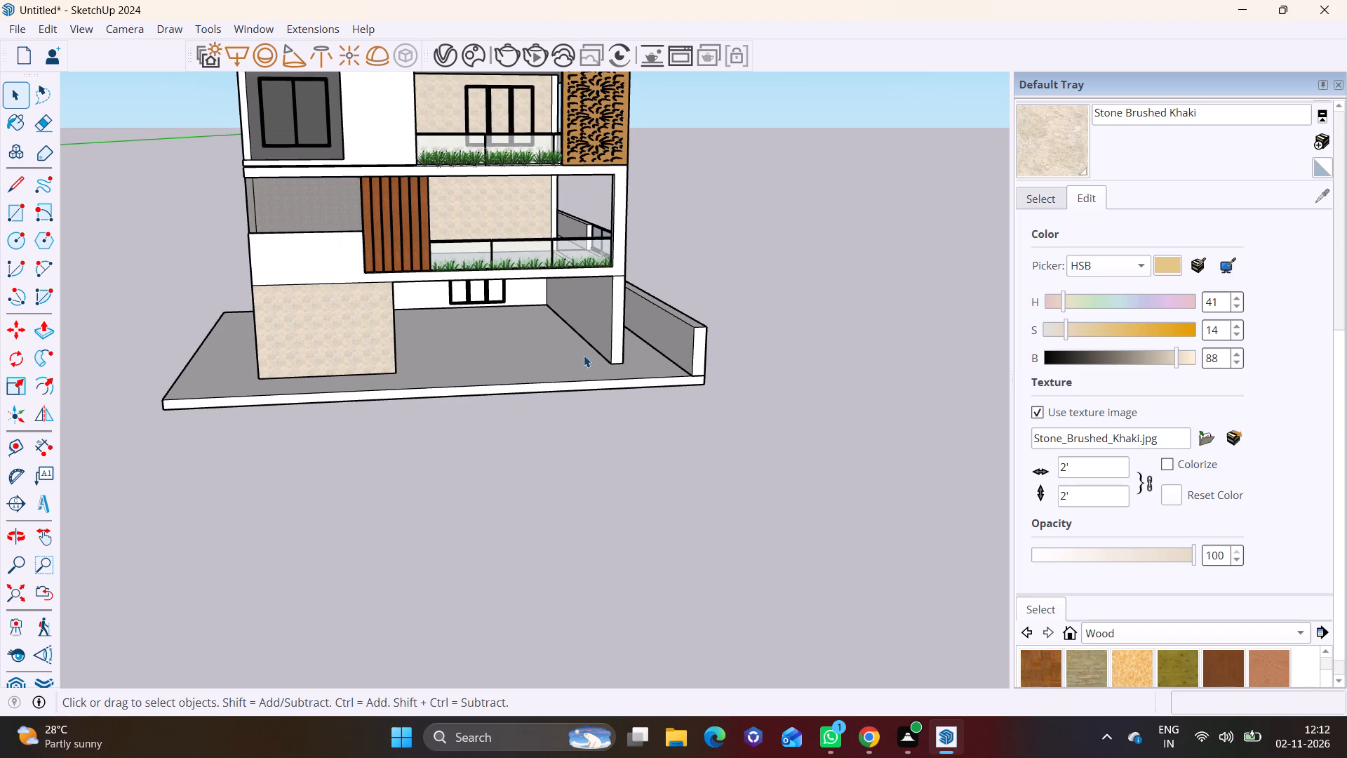
{"action": "middle_click_drag", "start_coordinate": [584, 355], "coordinate": [408, 403]}
{"action": "middle_click_drag", "start_coordinate": [185, 374], "coordinate": [334, 452], "text": "shift"}
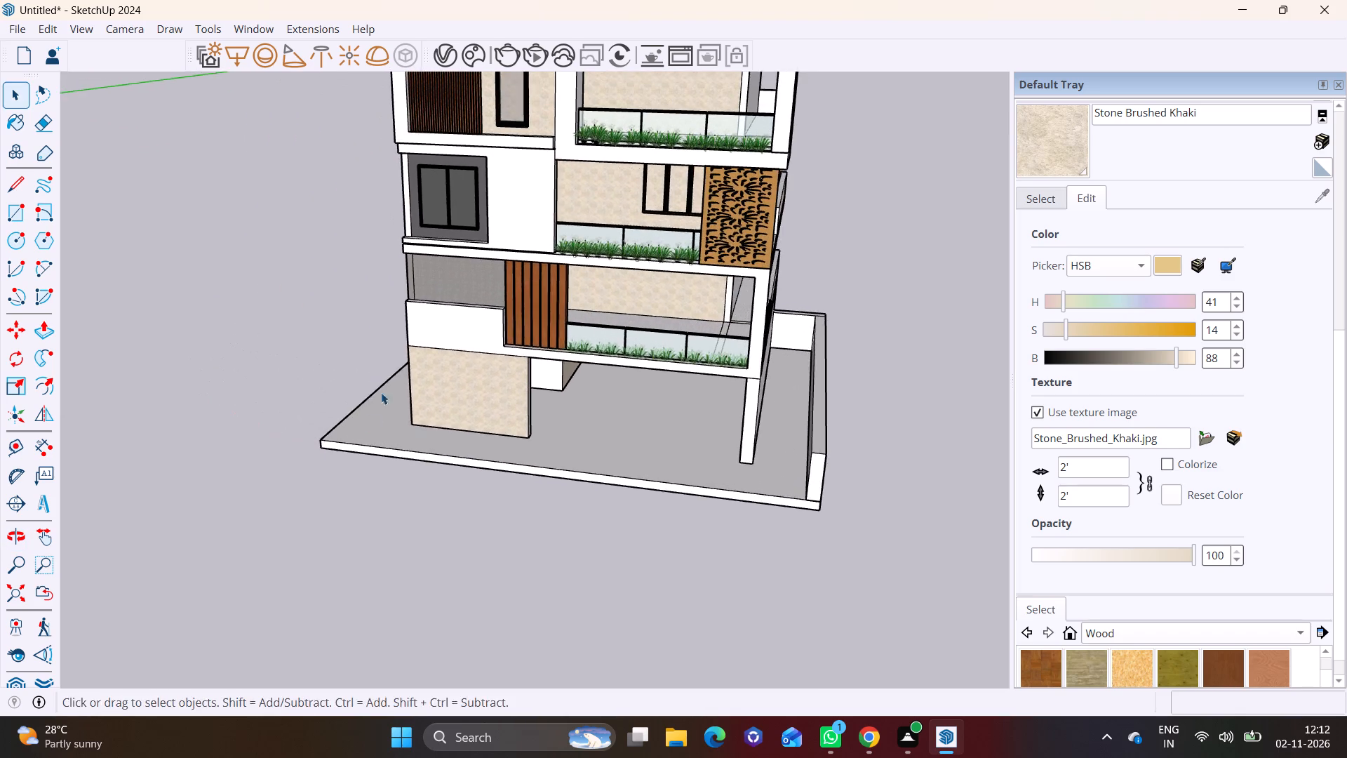
{"action": "middle_click_drag", "start_coordinate": [384, 384], "coordinate": [677, 470]}
{"action": "scroll", "coordinate": [236, 313], "scroll_direction": "up", "scroll_amount": 7}
{"action": "left_click", "coordinate": [19, 211]}
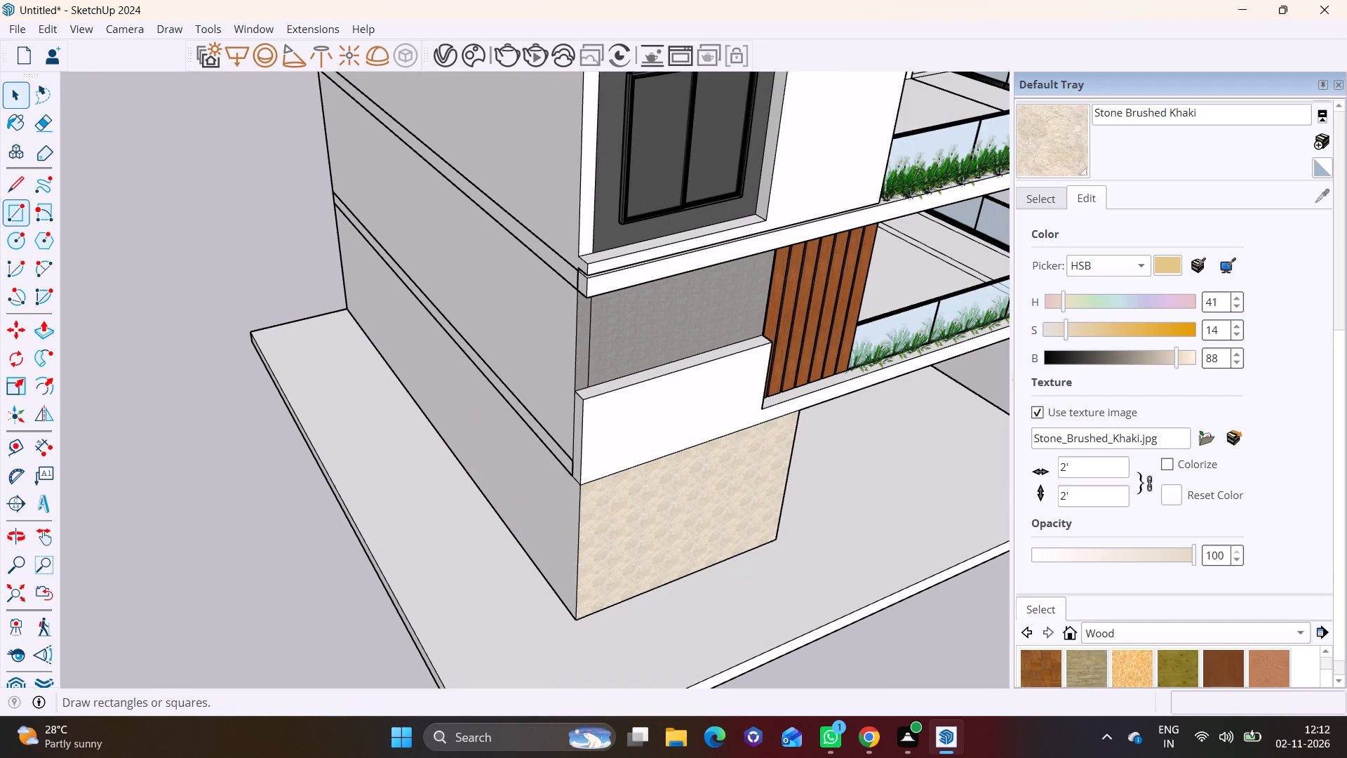
{"action": "left_click", "coordinate": [351, 307]}
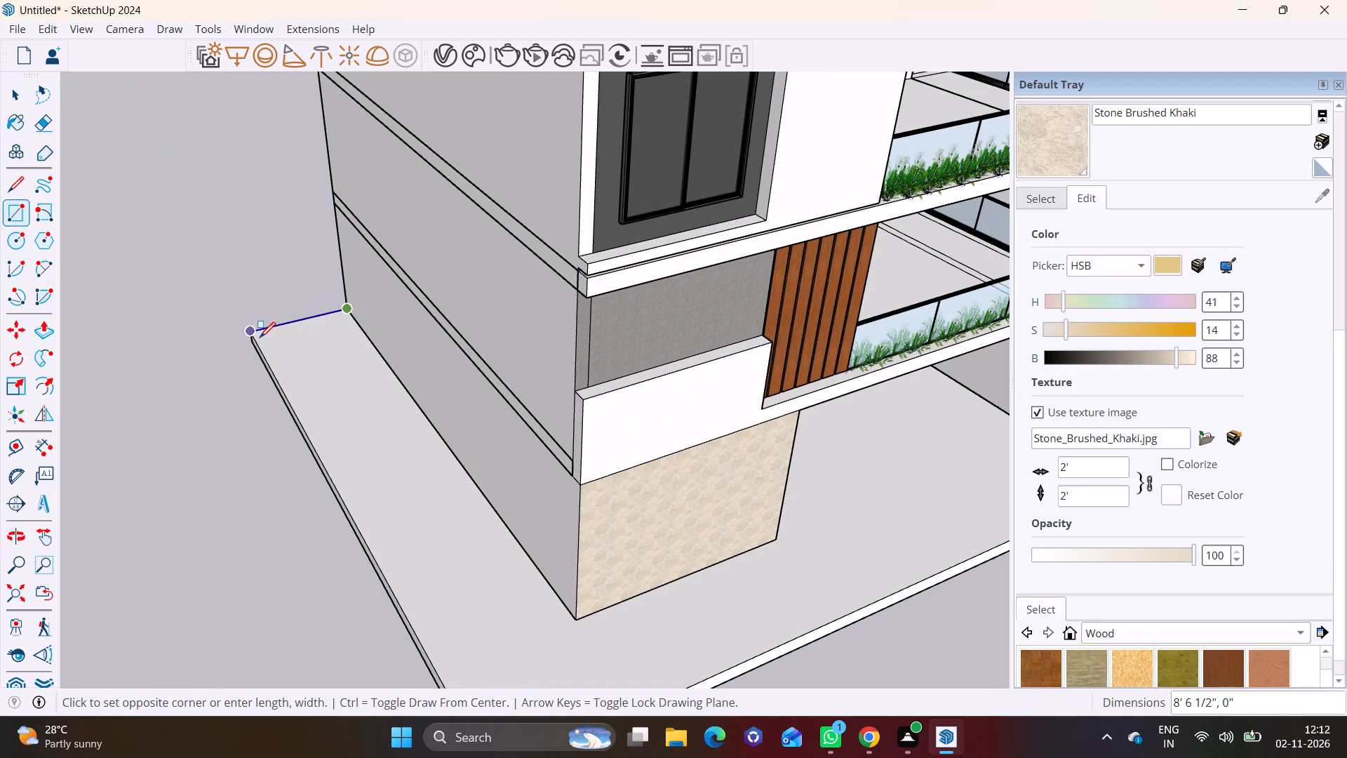
{"action": "left_click", "coordinate": [262, 342]}
{"action": "key", "text": "space"}
Pull the narrow rear strip on the stone-clad block's side up about 6' to form a boundary wall.
{"action": "left_click", "coordinate": [278, 330]}
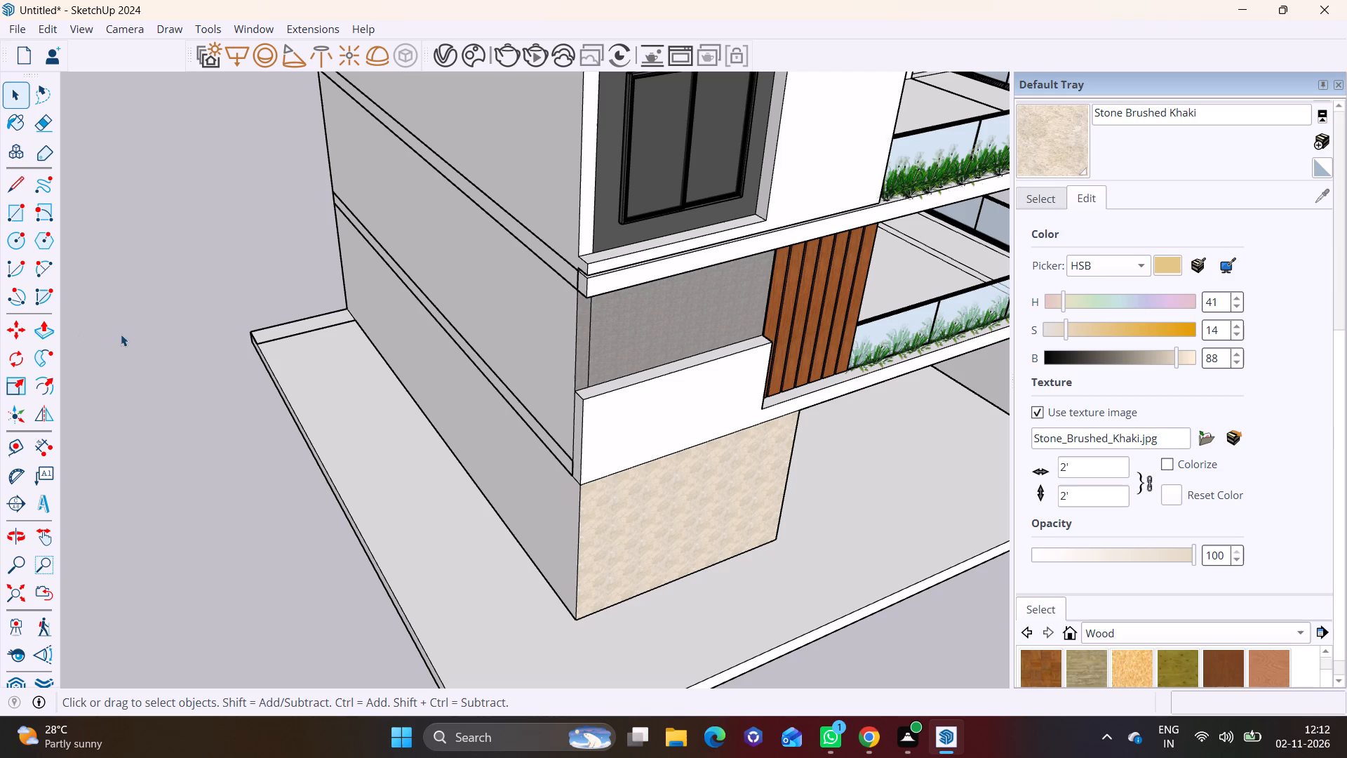
{"action": "left_click", "coordinate": [287, 333]}
{"action": "left_click", "coordinate": [272, 333]}
{"action": "scroll", "coordinate": [272, 333], "scroll_direction": "up", "scroll_amount": 4}
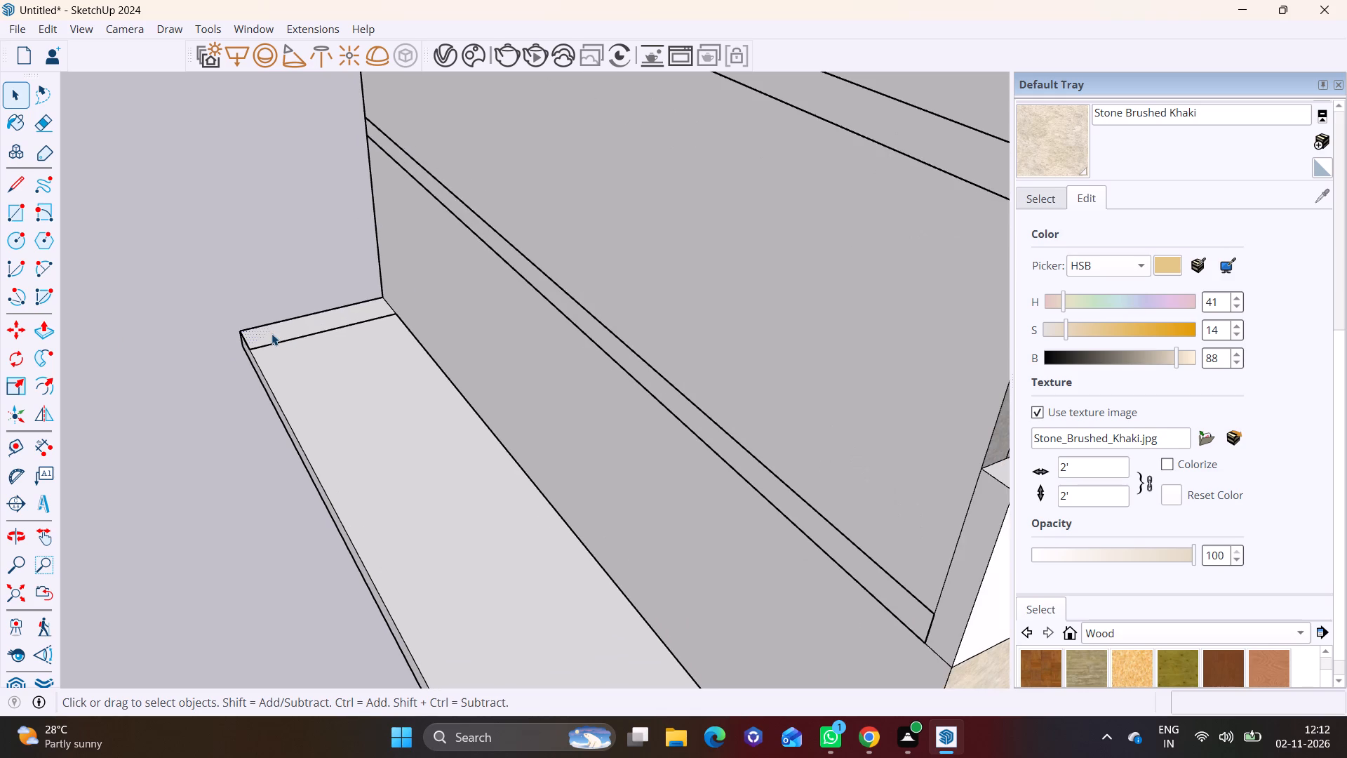
{"action": "left_click", "coordinate": [51, 331]}
{"action": "left_click_drag", "start_coordinate": [311, 318], "coordinate": [315, 310]}
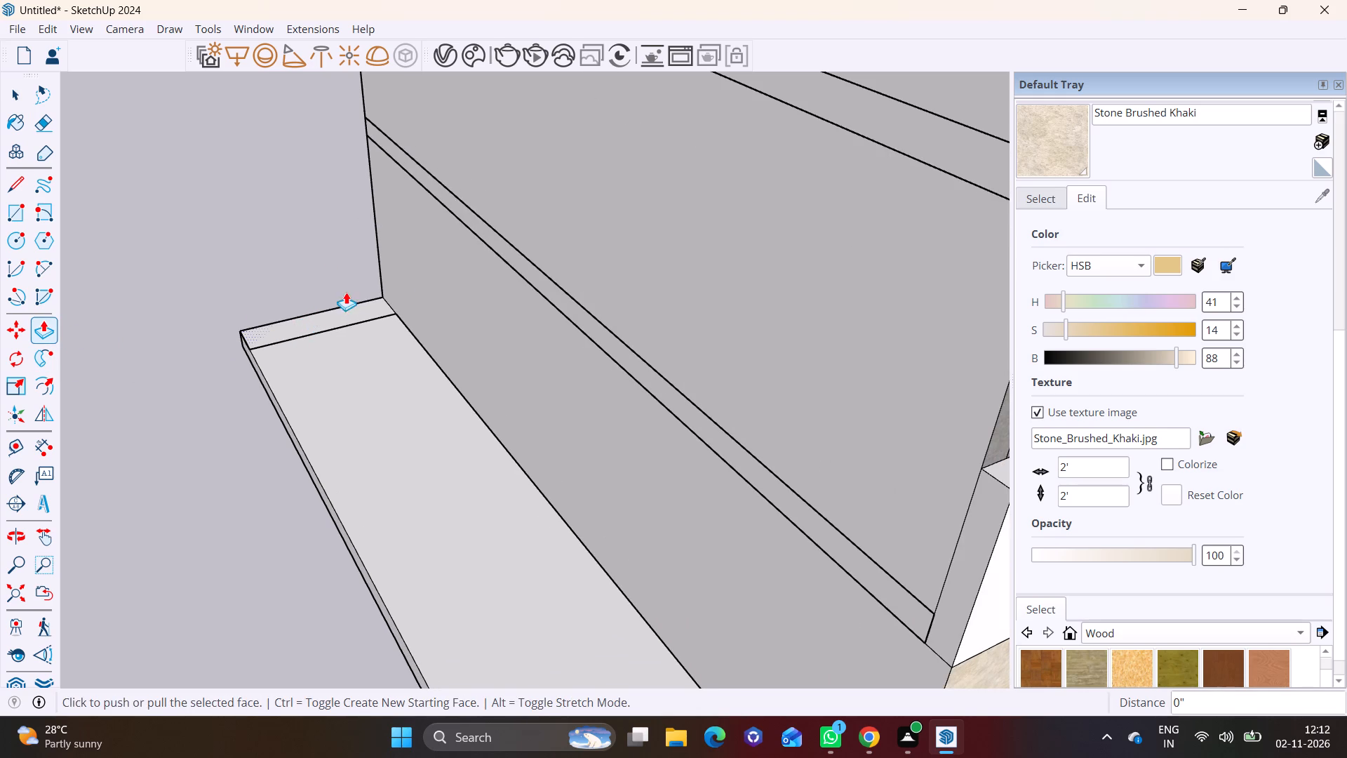
{"action": "left_click", "coordinate": [348, 312]}
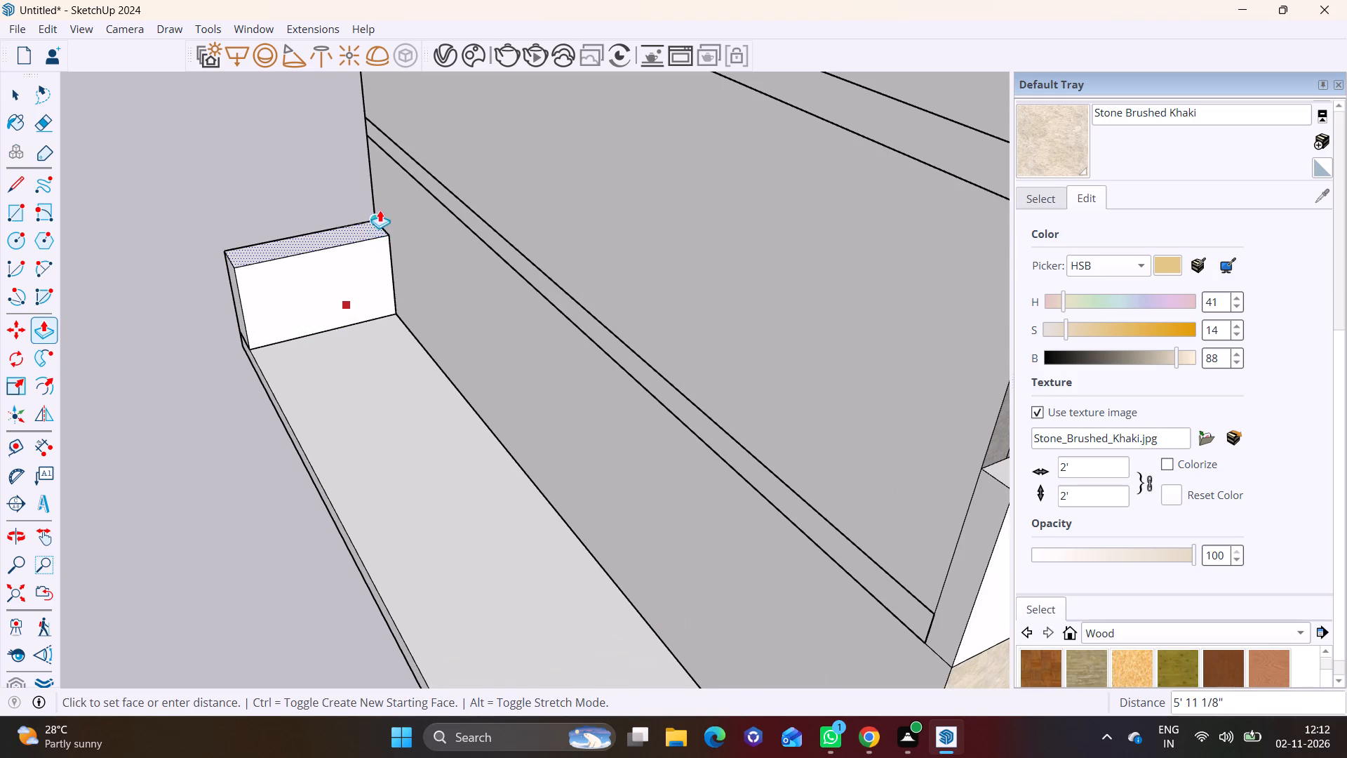
{"action": "left_click", "coordinate": [380, 210]}
{"action": "key", "text": "space"}
Draw a line from bottom to top on the new rear wall's front face, marking a narrow band at its outer end.
{"action": "middle_click_drag", "start_coordinate": [340, 336], "coordinate": [241, 283]}
{"action": "scroll", "coordinate": [329, 336], "scroll_direction": "down", "scroll_amount": 1}
{"action": "left_click", "coordinate": [8, 179]}
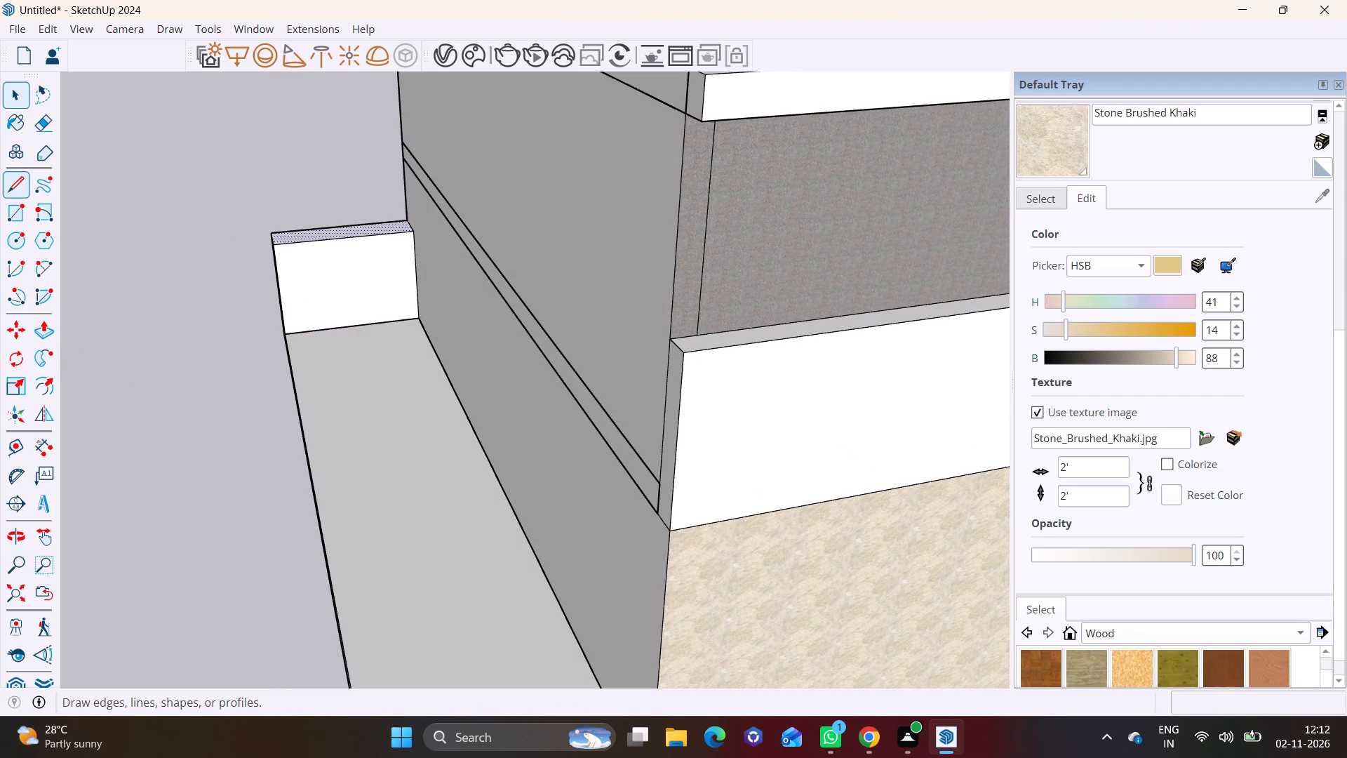
{"action": "scroll", "coordinate": [295, 319], "scroll_direction": "up", "scroll_amount": 8}
{"action": "left_click", "coordinate": [297, 352]}
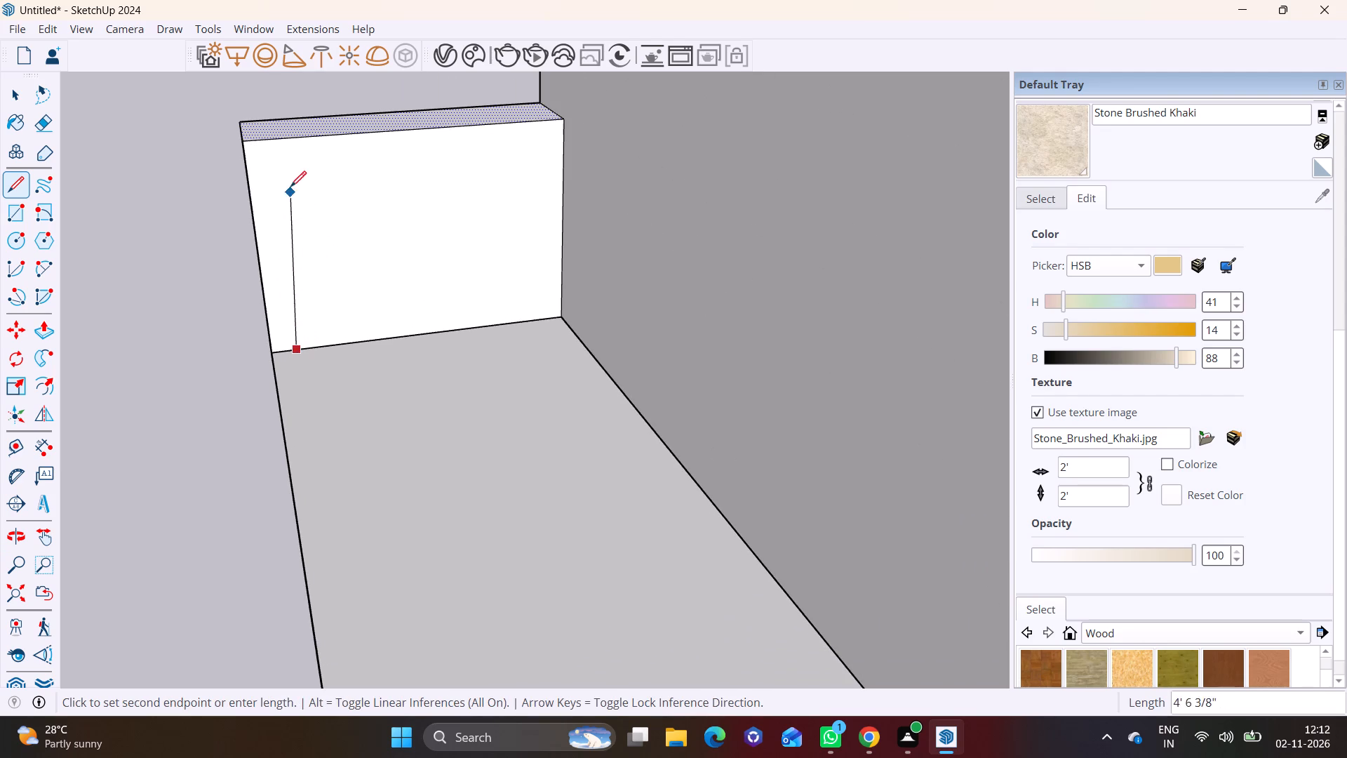
{"action": "left_click", "coordinate": [276, 140]}
{"action": "key", "text": "space"}
Pull the narrow outer band of the rear wall forward to the slab's front edge to form the side boundary wall.
{"action": "left_click", "coordinate": [271, 202]}
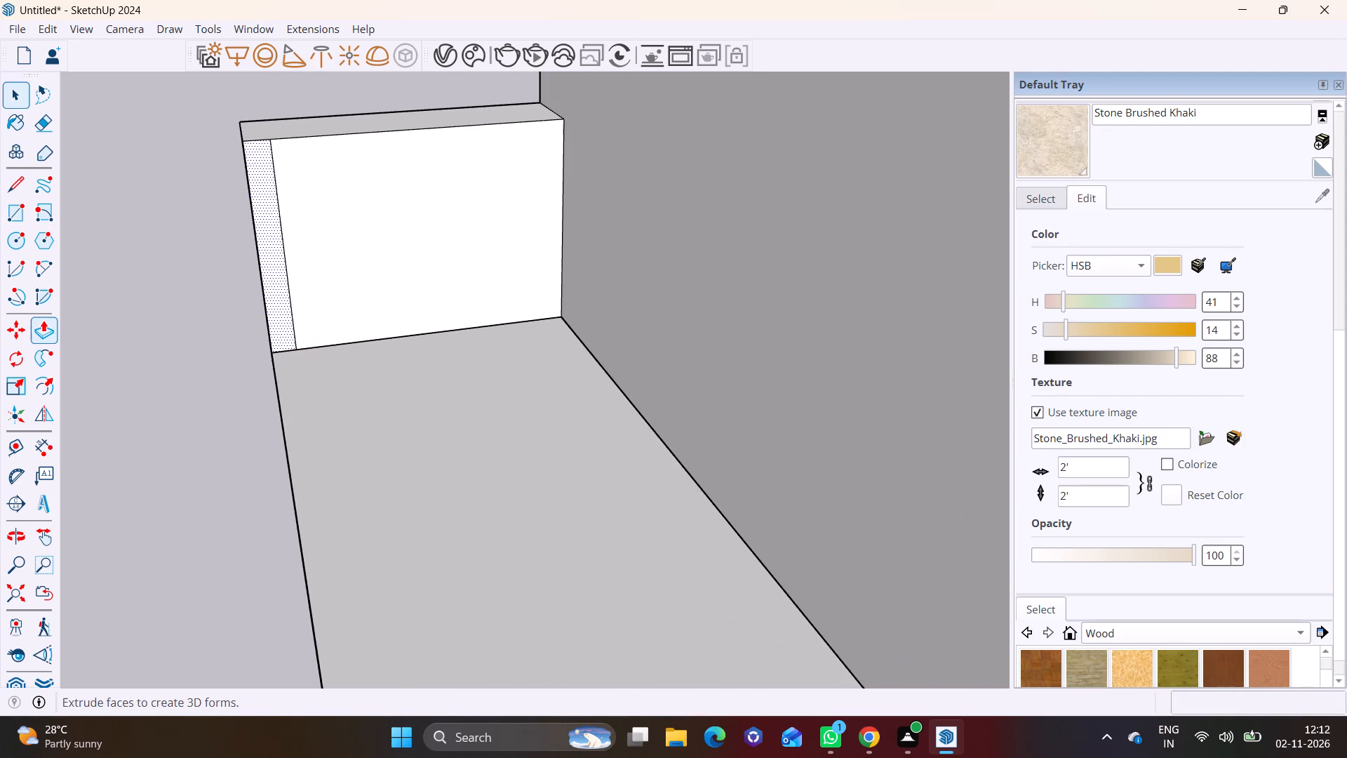
{"action": "left_click", "coordinate": [30, 324]}
{"action": "left_click", "coordinate": [273, 279]}
{"action": "scroll", "coordinate": [297, 446], "scroll_direction": "down", "scroll_amount": 9}
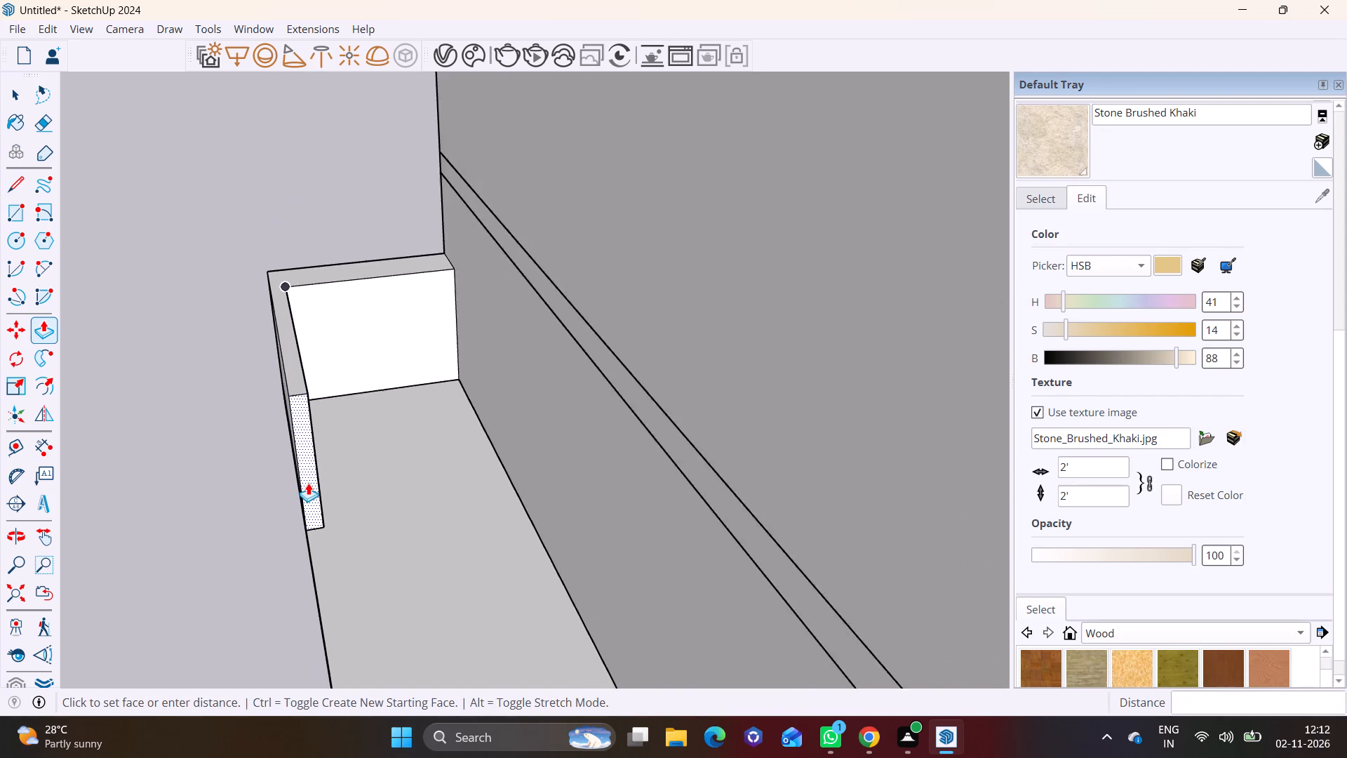
{"action": "middle_click_drag", "start_coordinate": [308, 483], "coordinate": [286, 167], "text": "shift"}
{"action": "scroll", "coordinate": [331, 427], "scroll_direction": "down", "scroll_amount": 7}
{"action": "middle_click_drag", "start_coordinate": [374, 498], "coordinate": [340, 320], "text": "shift"}
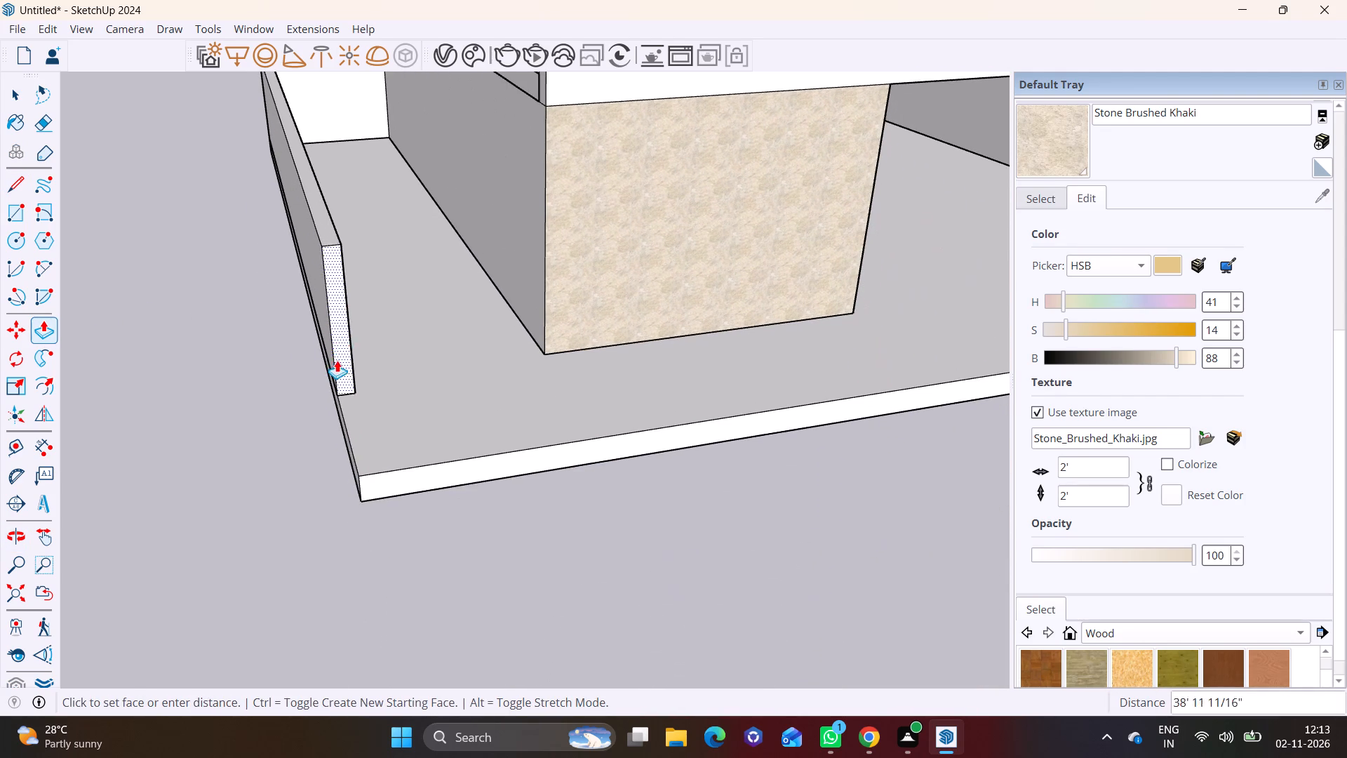
{"action": "left_click", "coordinate": [363, 481]}
{"action": "key", "text": "space"}
{"action": "left_click", "coordinate": [231, 445]}
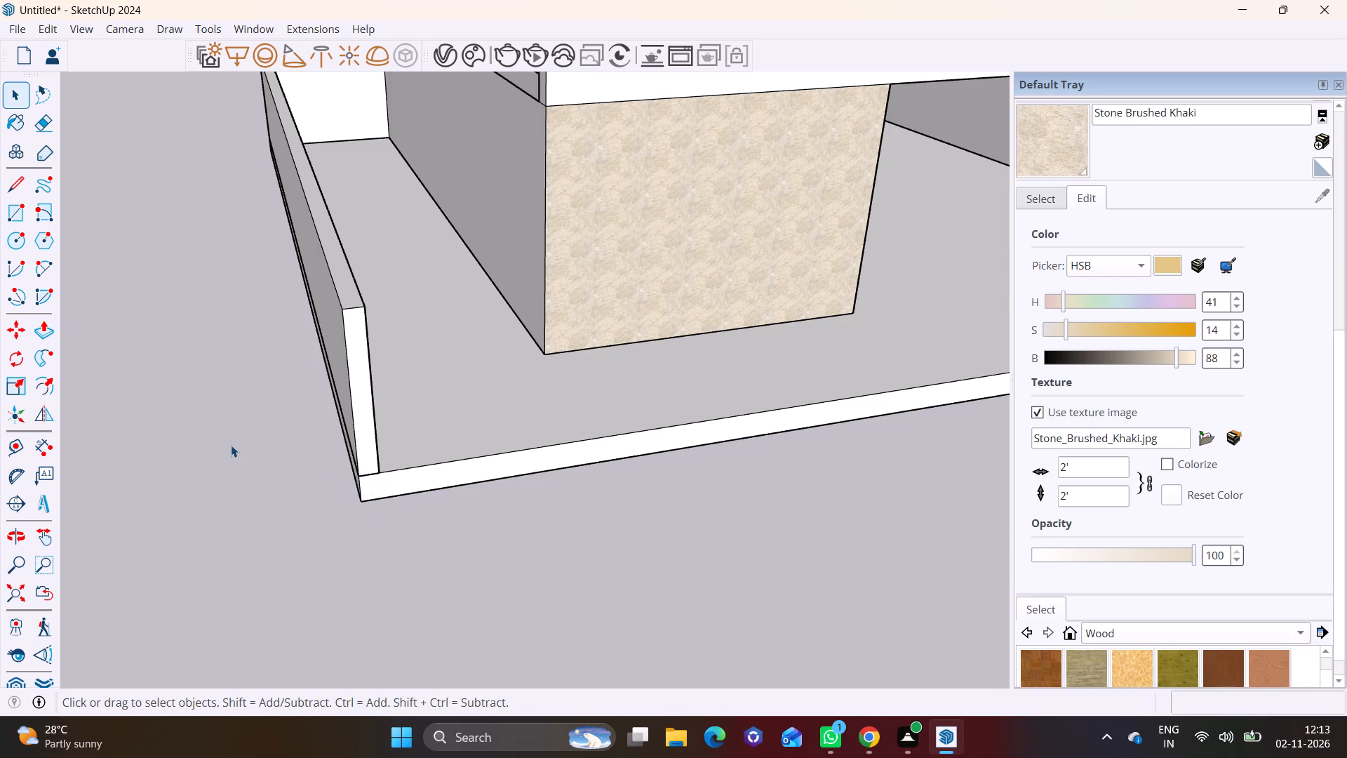
Examine the boundary walls on both sides of the house from the front and from raised and low angles.
{"action": "middle_click_drag", "start_coordinate": [396, 426], "coordinate": [208, 323]}
{"action": "scroll", "coordinate": [358, 320], "scroll_direction": "down", "scroll_amount": 6}
{"action": "middle_click_drag", "start_coordinate": [394, 312], "coordinate": [336, 307], "text": "shift"}
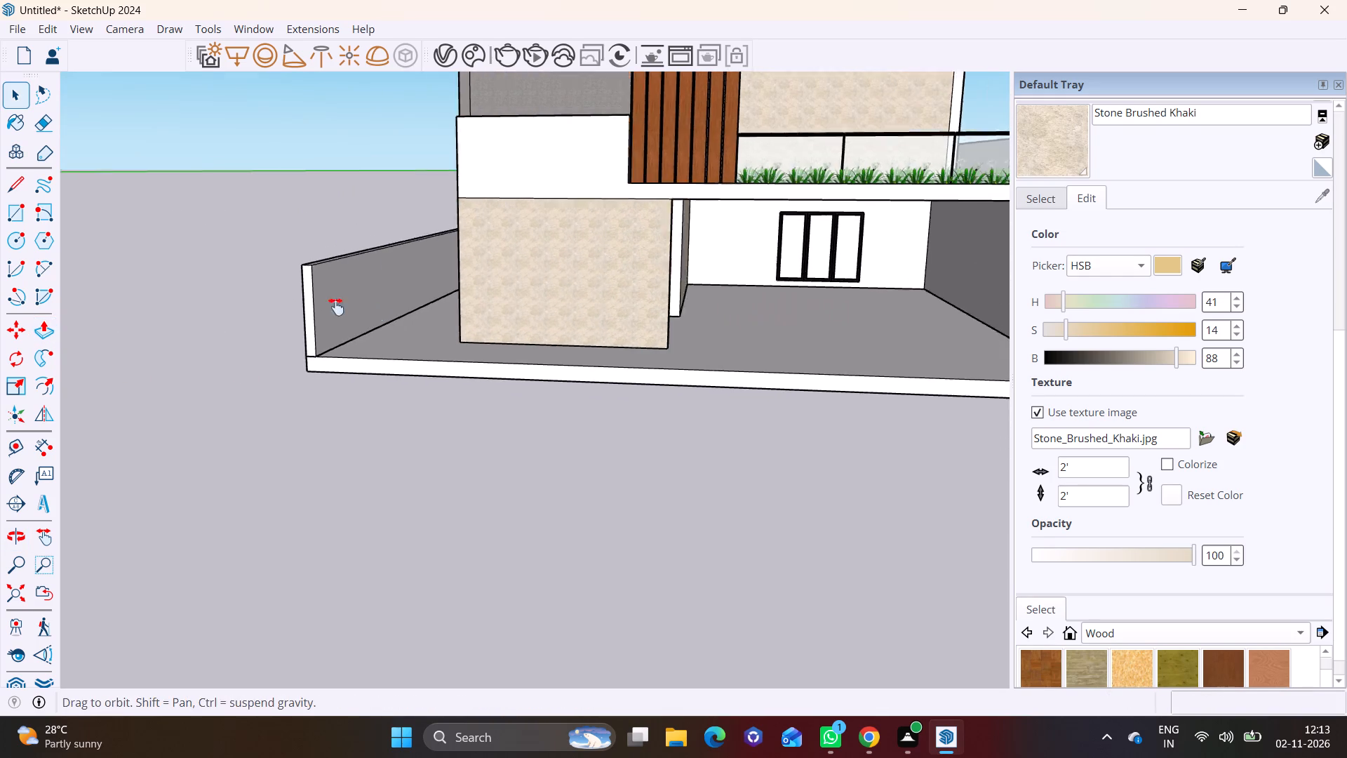
{"action": "middle_click_drag", "start_coordinate": [336, 307], "coordinate": [163, 386], "text": "shift"}
{"action": "scroll", "coordinate": [377, 366], "scroll_direction": "down", "scroll_amount": 7}
{"action": "middle_click_drag", "start_coordinate": [382, 387], "coordinate": [336, 568], "text": "shift"}
{"action": "scroll", "coordinate": [343, 533], "scroll_direction": "down", "scroll_amount": 2}
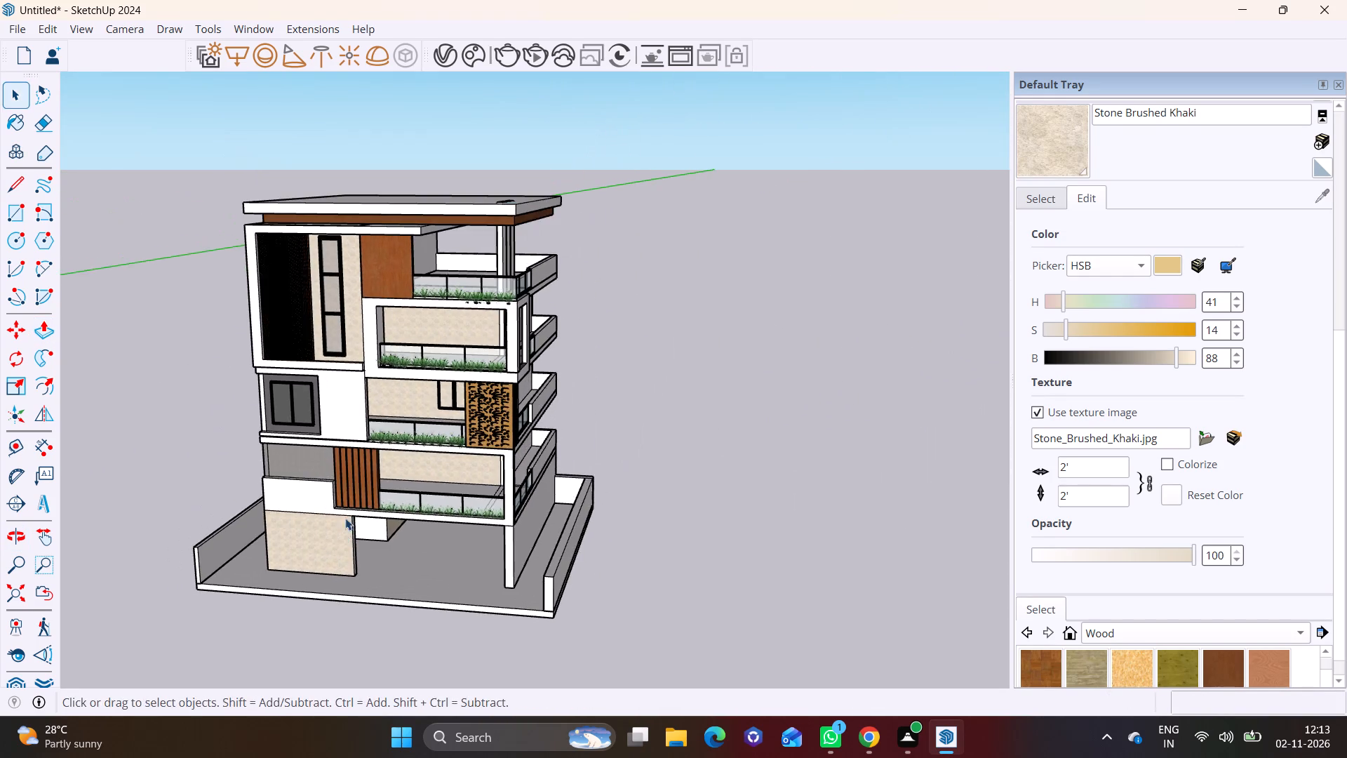
{"action": "middle_click_drag", "start_coordinate": [345, 518], "coordinate": [342, 472]}
{"action": "middle_click_drag", "start_coordinate": [315, 504], "coordinate": [368, 400], "text": "shift"}
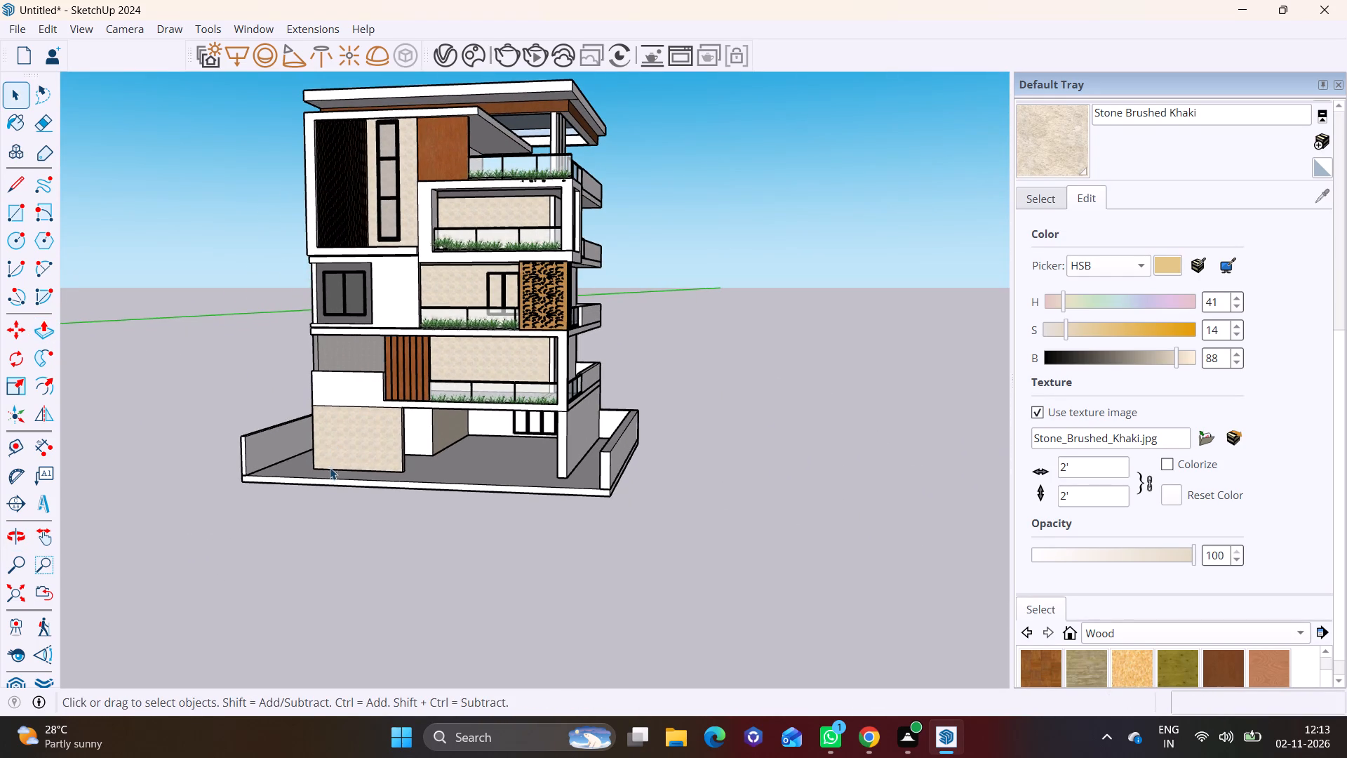
{"action": "scroll", "coordinate": [387, 474], "scroll_direction": "up", "scroll_amount": 4}
{"action": "middle_click_drag", "start_coordinate": [611, 484], "coordinate": [662, 420]}
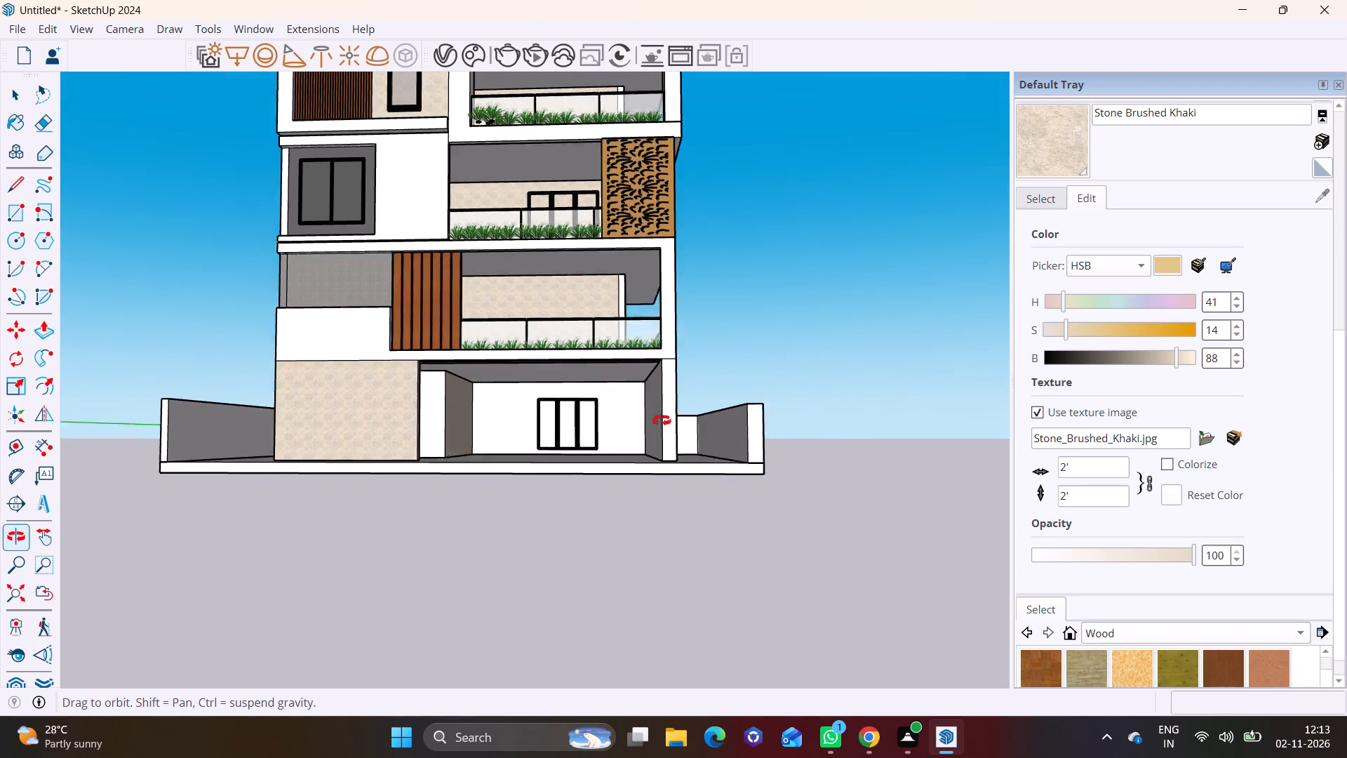
{"action": "middle_click_drag", "start_coordinate": [662, 420], "coordinate": [679, 408]}
{"action": "scroll", "coordinate": [673, 414], "scroll_direction": "down", "scroll_amount": 3}
{"action": "middle_click_drag", "start_coordinate": [673, 414], "coordinate": [646, 430]}
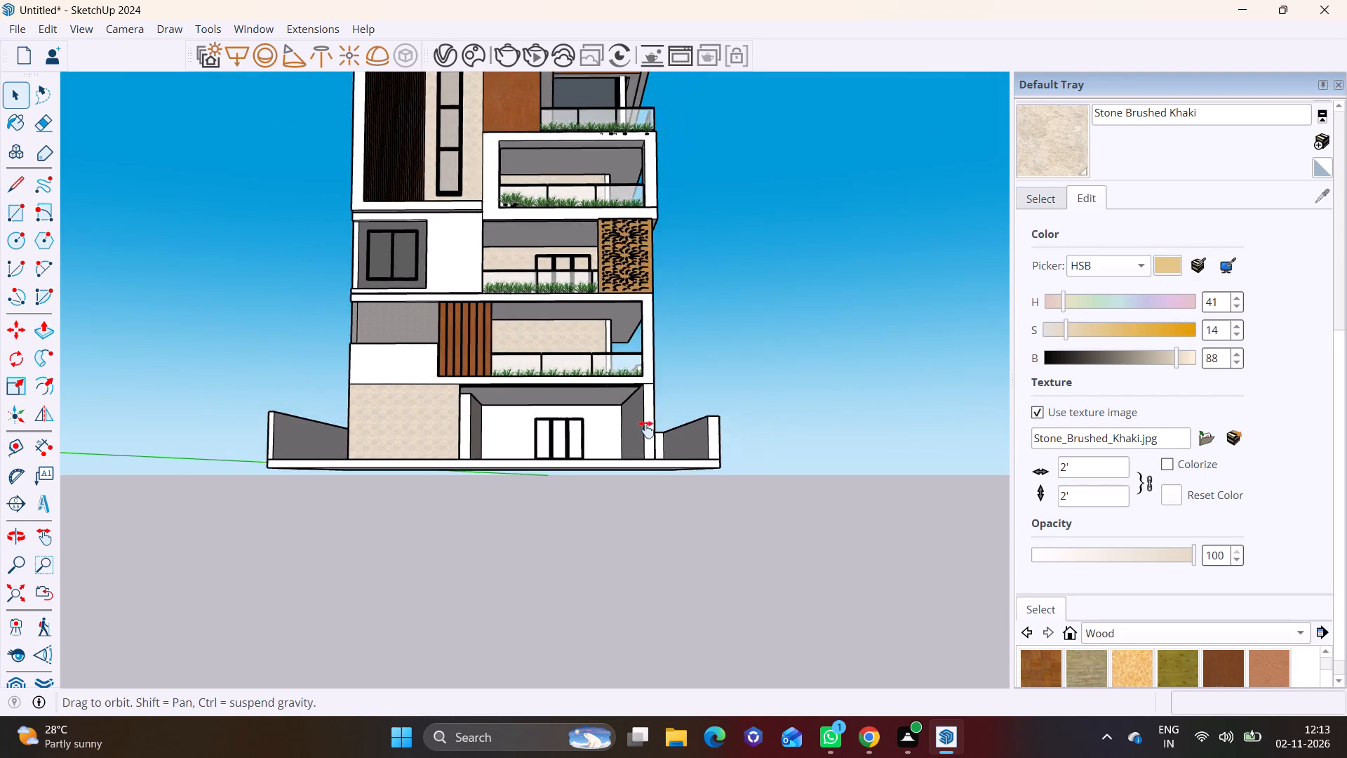
Draw a line from bottom to top on the open-bay side boundary wall's inner face, marking a band at its front end.
{"action": "middle_click_drag", "start_coordinate": [646, 430], "coordinate": [604, 462]}
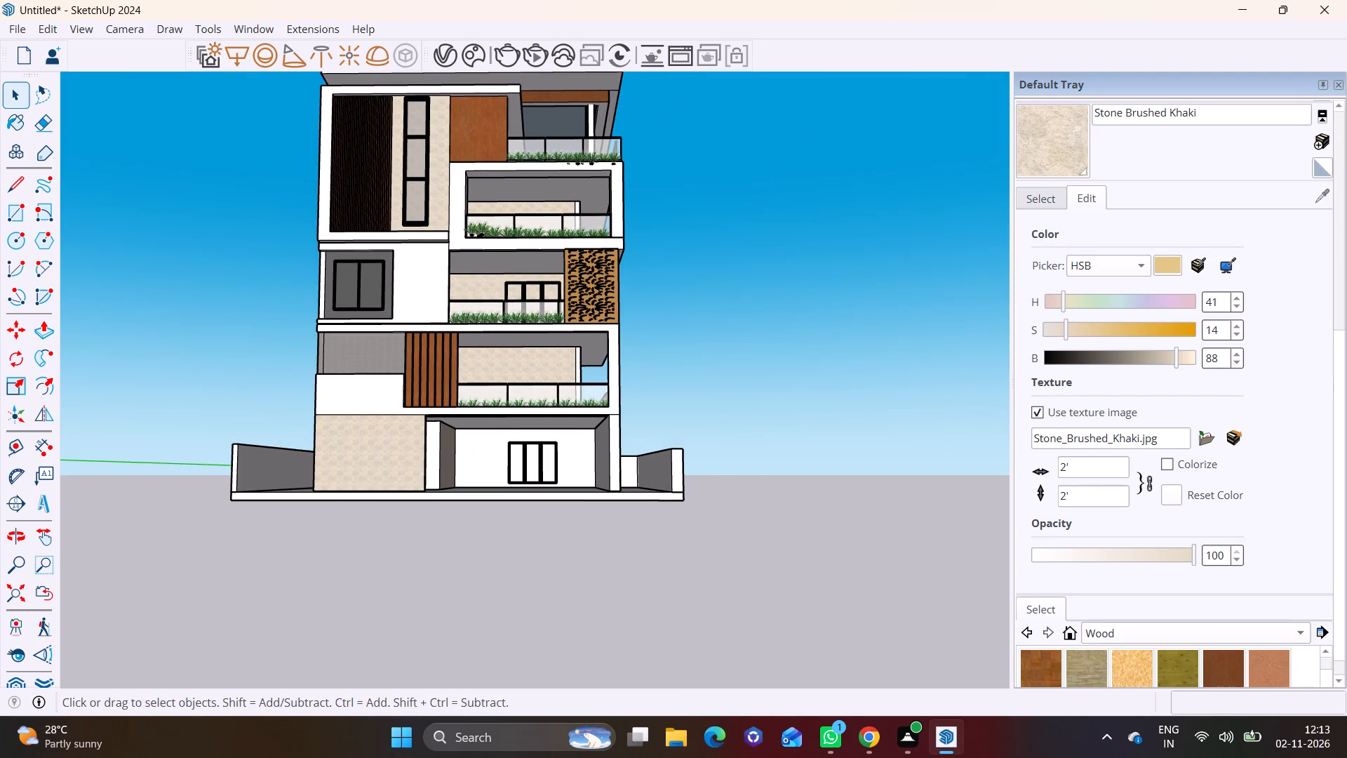
{"action": "middle_click_drag", "start_coordinate": [133, 220], "coordinate": [83, 255]}
{"action": "middle_click_drag", "start_coordinate": [231, 353], "coordinate": [142, 370]}
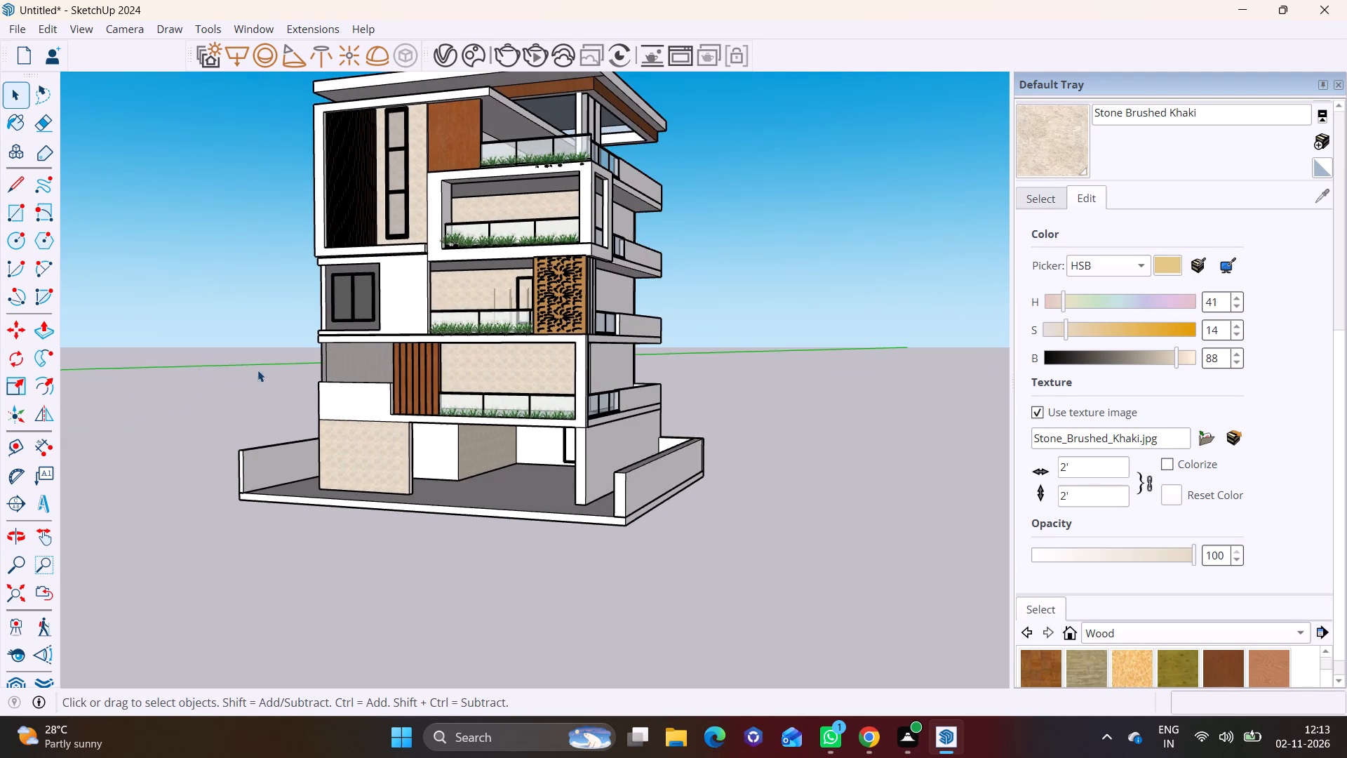
{"action": "scroll", "coordinate": [264, 370], "scroll_direction": "up", "scroll_amount": 3}
{"action": "middle_click_drag", "start_coordinate": [552, 504], "coordinate": [320, 444]}
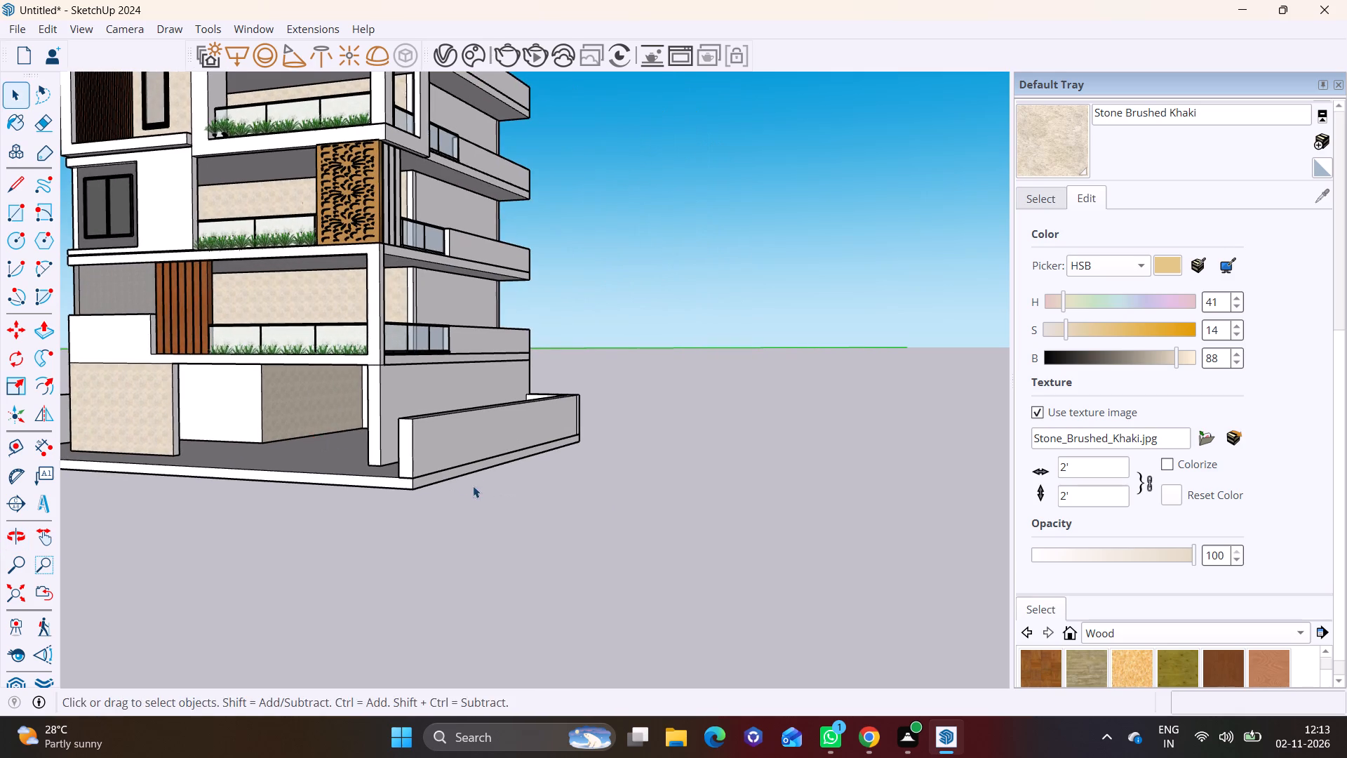
{"action": "middle_click_drag", "start_coordinate": [473, 486], "coordinate": [515, 477]}
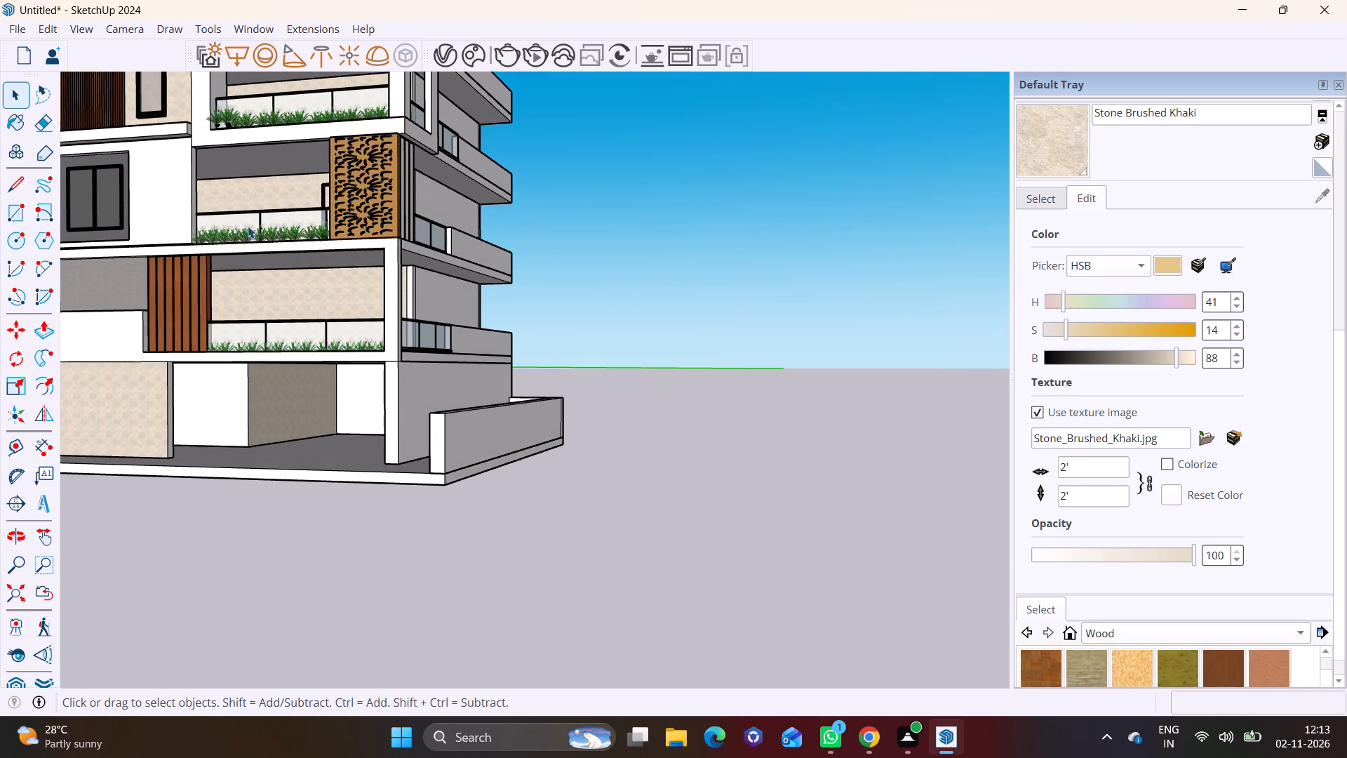
{"action": "scroll", "coordinate": [281, 310], "scroll_direction": "up", "scroll_amount": 4}
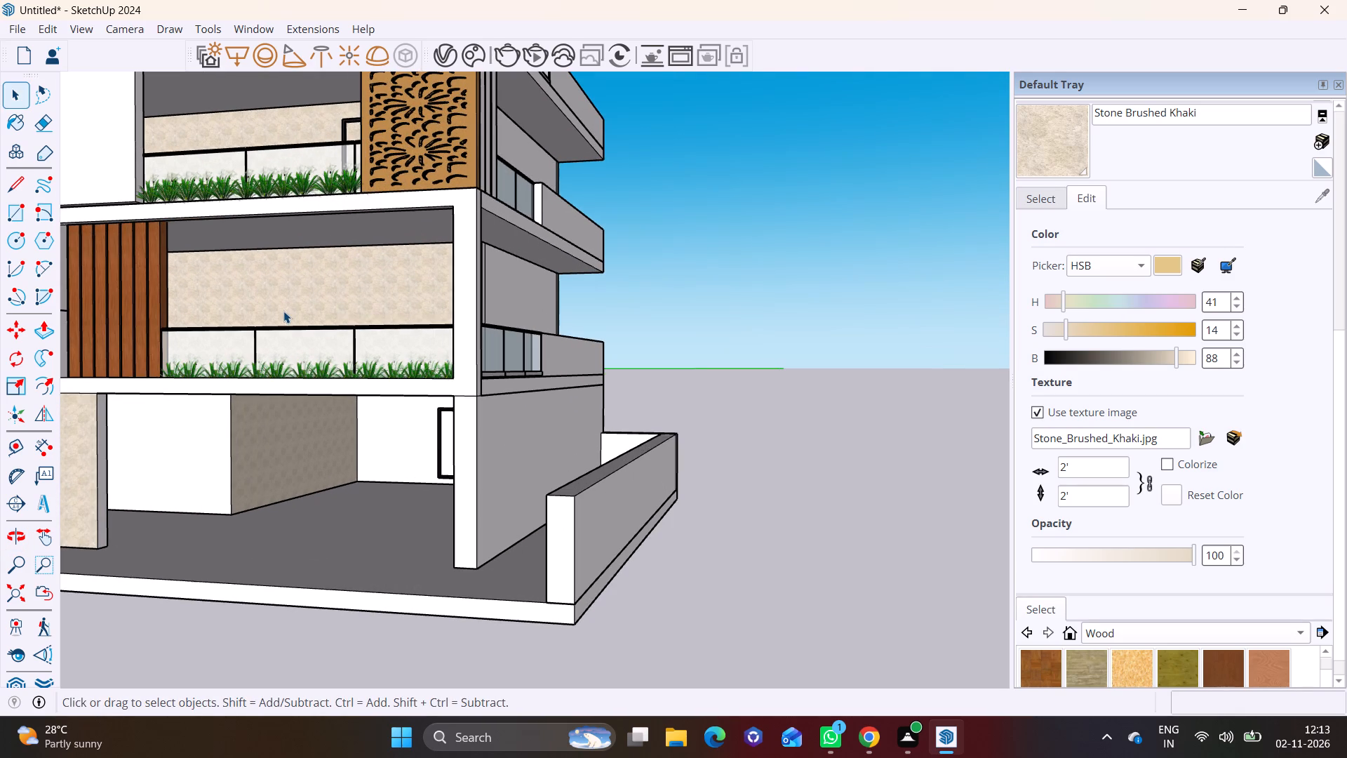
{"action": "middle_click_drag", "start_coordinate": [344, 307], "coordinate": [595, 338]}
{"action": "scroll", "coordinate": [721, 383], "scroll_direction": "up", "scroll_amount": 3}
{"action": "middle_click_drag", "start_coordinate": [748, 472], "coordinate": [587, 232], "text": "shift"}
{"action": "middle_click_drag", "start_coordinate": [569, 259], "coordinate": [714, 409]}
{"action": "left_click", "coordinate": [12, 189]}
{"action": "middle_click_drag", "start_coordinate": [597, 415], "coordinate": [502, 390], "text": "shift"}
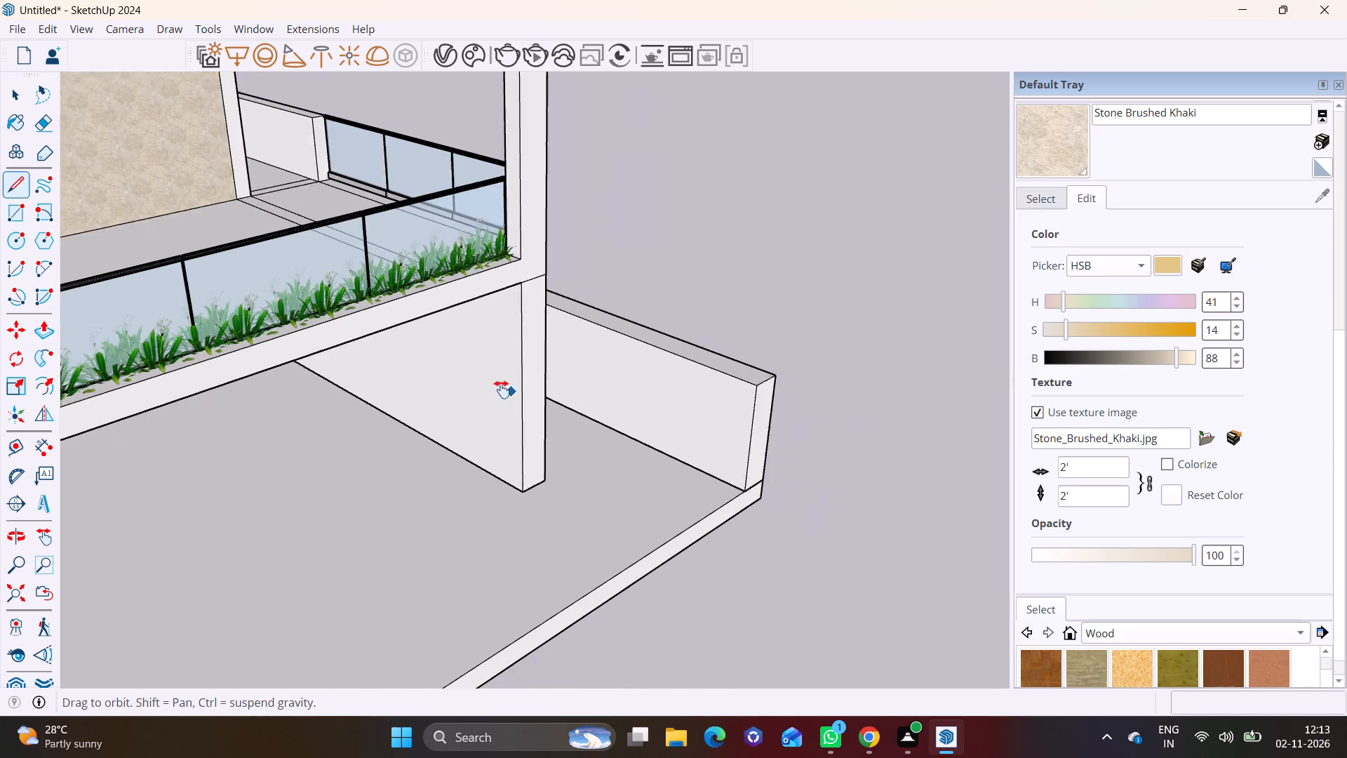
{"action": "middle_click_drag", "start_coordinate": [502, 390], "coordinate": [476, 368], "text": "shift"}
{"action": "left_click", "coordinate": [658, 446]}
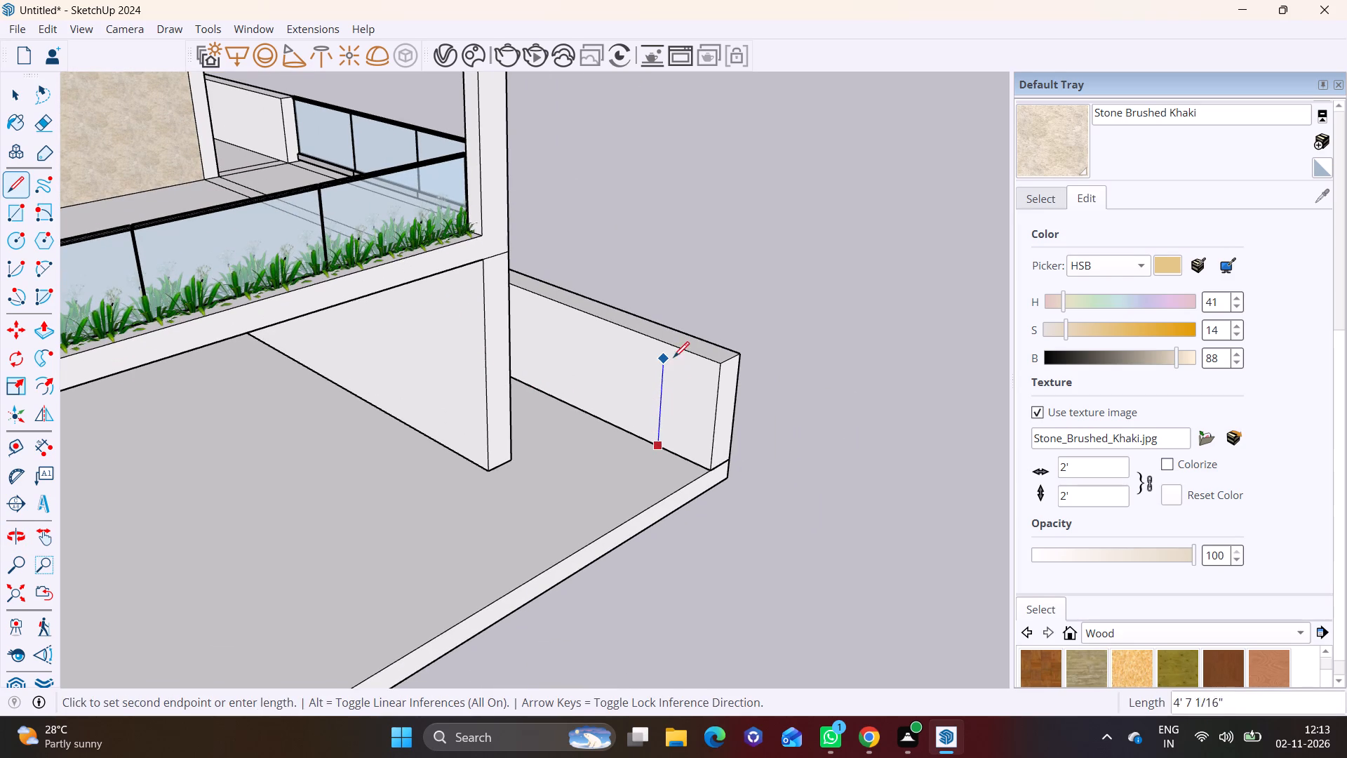
{"action": "left_click", "coordinate": [673, 345]}
Pull the marked front band of the side wall inward about 8' 5 9/16" to form a return wall along the slab's front edge.
{"action": "key", "text": "space"}
{"action": "left_click", "coordinate": [666, 385]}
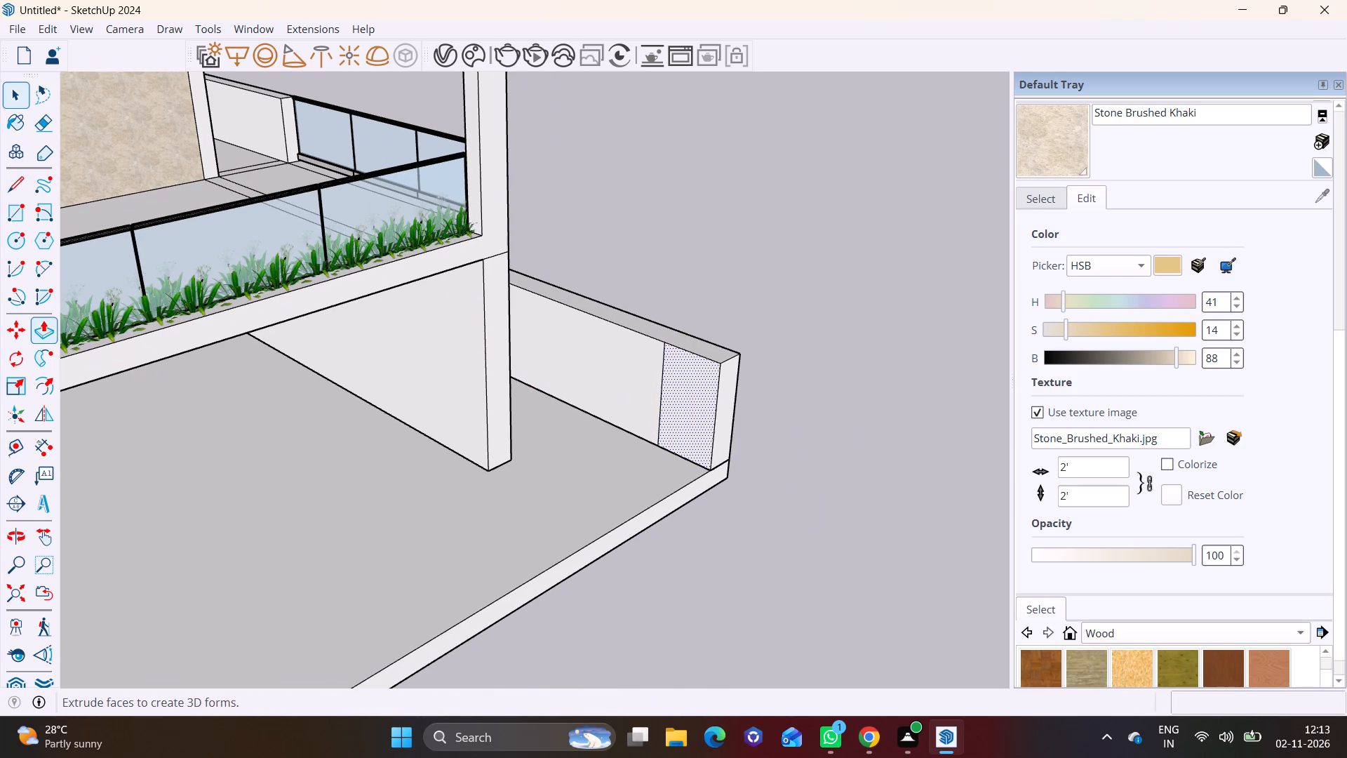
{"action": "left_click", "coordinate": [39, 333]}
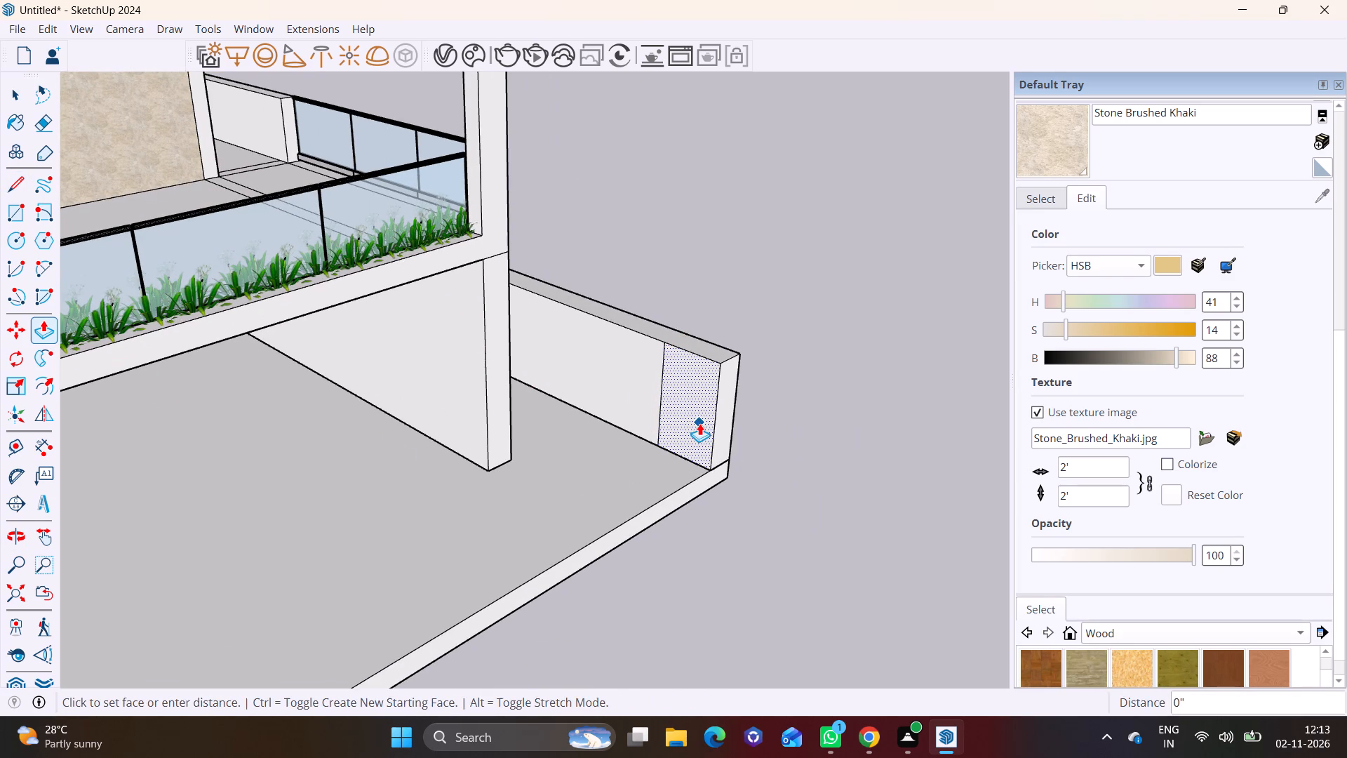
{"action": "left_click", "coordinate": [699, 423]}
{"action": "left_click", "coordinate": [549, 463]}
Push the front return wall's inner end face back slightly, leaving the wall's front about 8' wide.
{"action": "middle_click_drag", "start_coordinate": [510, 451], "coordinate": [198, 333]}
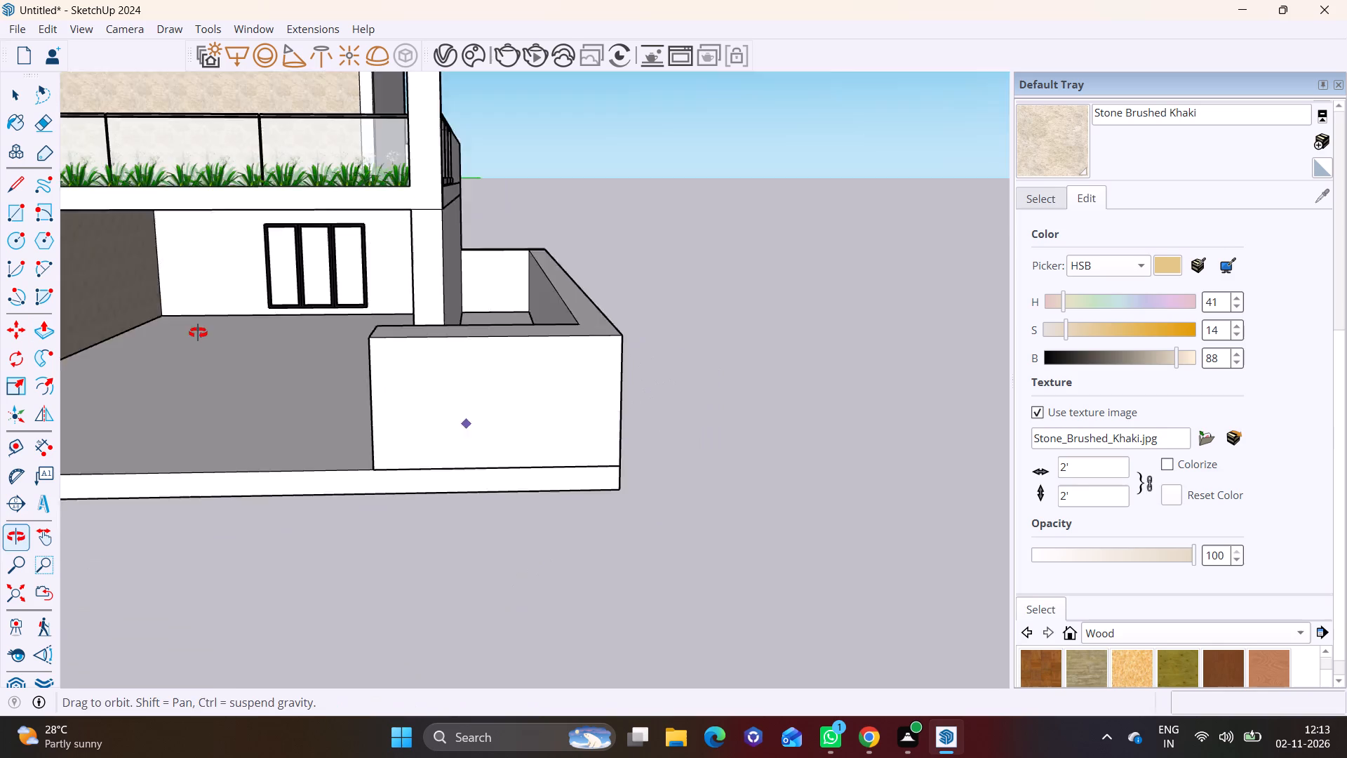
{"action": "middle_click_drag", "start_coordinate": [198, 333], "coordinate": [164, 314]}
{"action": "scroll", "coordinate": [261, 352], "scroll_direction": "down", "scroll_amount": 5}
{"action": "middle_click_drag", "start_coordinate": [264, 360], "coordinate": [164, 458]}
{"action": "middle_click_drag", "start_coordinate": [196, 440], "coordinate": [254, 373]}
{"action": "scroll", "coordinate": [257, 387], "scroll_direction": "down", "scroll_amount": 3}
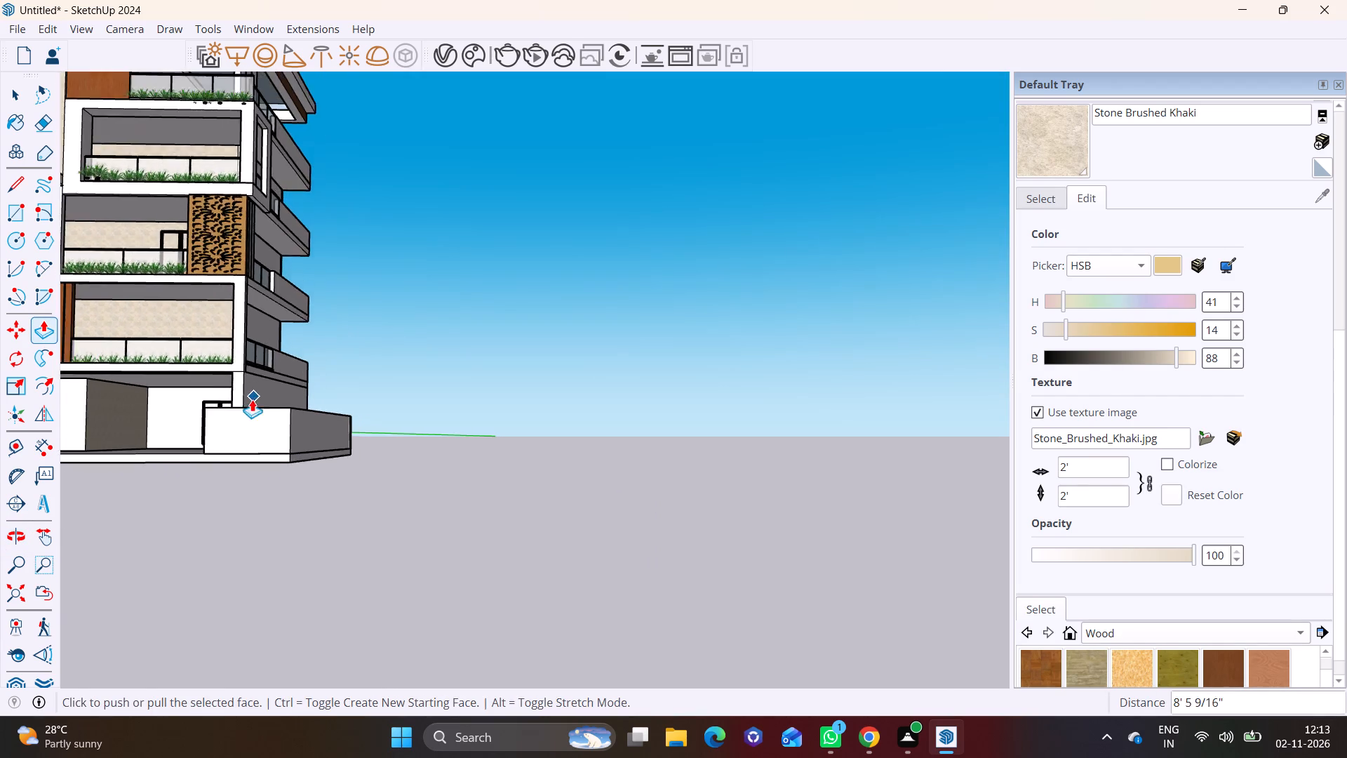
{"action": "middle_click_drag", "start_coordinate": [252, 399], "coordinate": [530, 484], "text": "shift"}
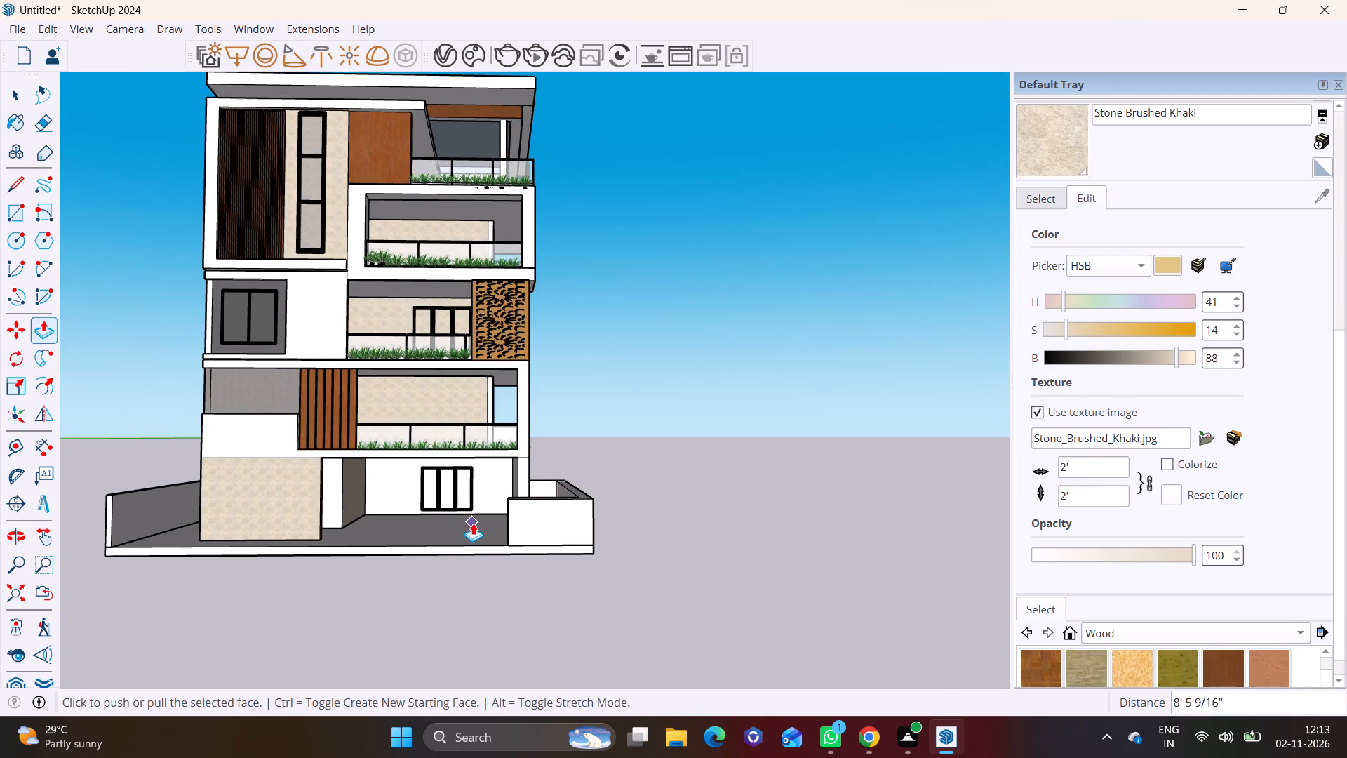
{"action": "scroll", "coordinate": [530, 538], "scroll_direction": "up", "scroll_amount": 3}
{"action": "middle_click_drag", "start_coordinate": [520, 543], "coordinate": [626, 541]}
{"action": "scroll", "coordinate": [617, 515], "scroll_direction": "up", "scroll_amount": 3}
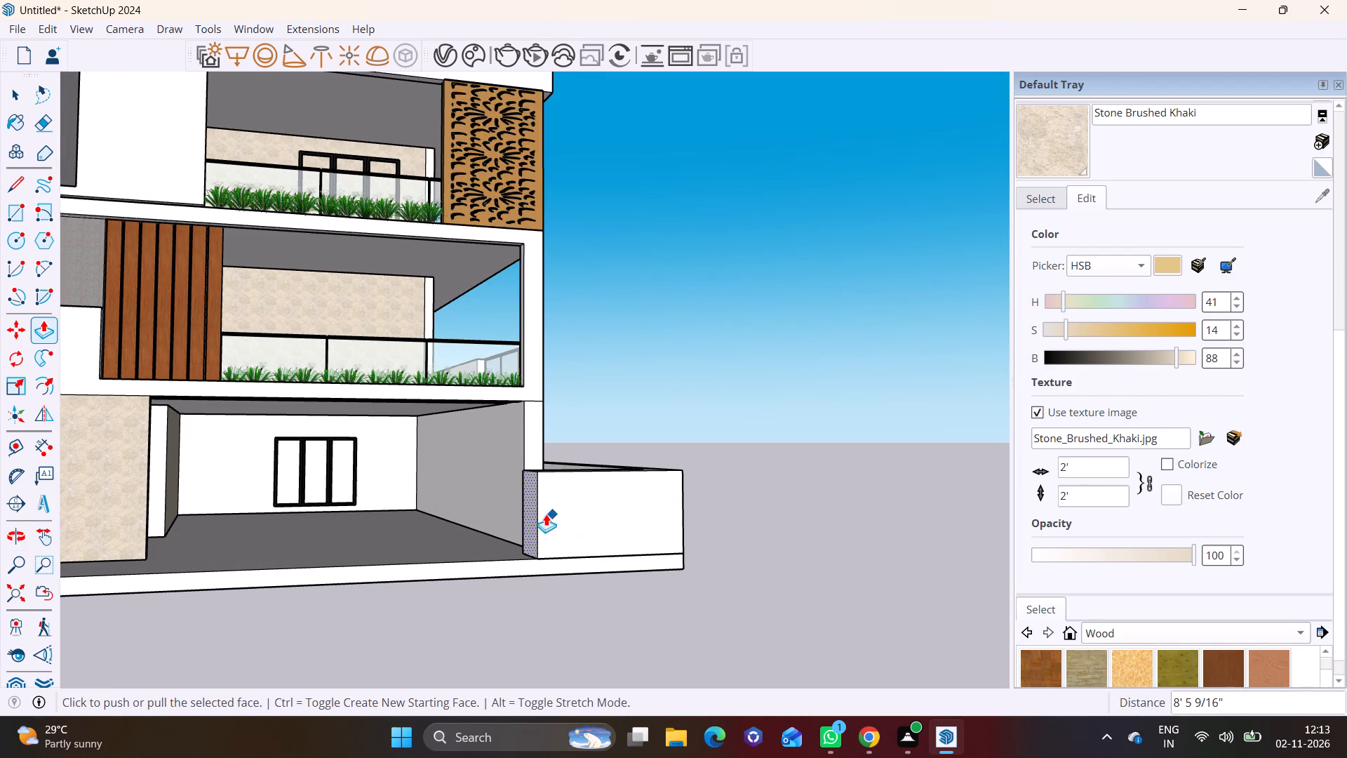
{"action": "left_click", "coordinate": [532, 504]}
{"action": "left_click", "coordinate": [560, 498]}
{"action": "middle_click_drag", "start_coordinate": [577, 503], "coordinate": [438, 507]}
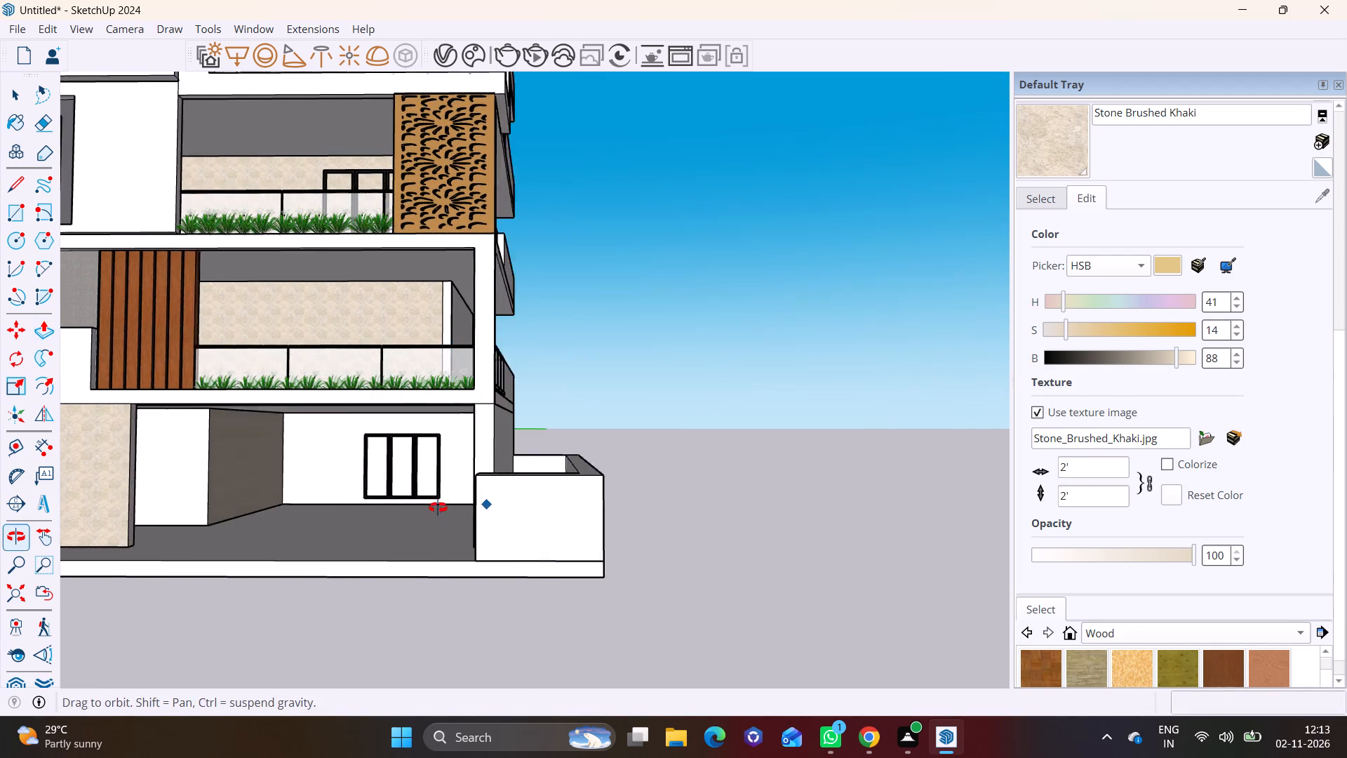
{"action": "middle_click_drag", "start_coordinate": [438, 507], "coordinate": [410, 508]}
{"action": "key", "text": "space"}
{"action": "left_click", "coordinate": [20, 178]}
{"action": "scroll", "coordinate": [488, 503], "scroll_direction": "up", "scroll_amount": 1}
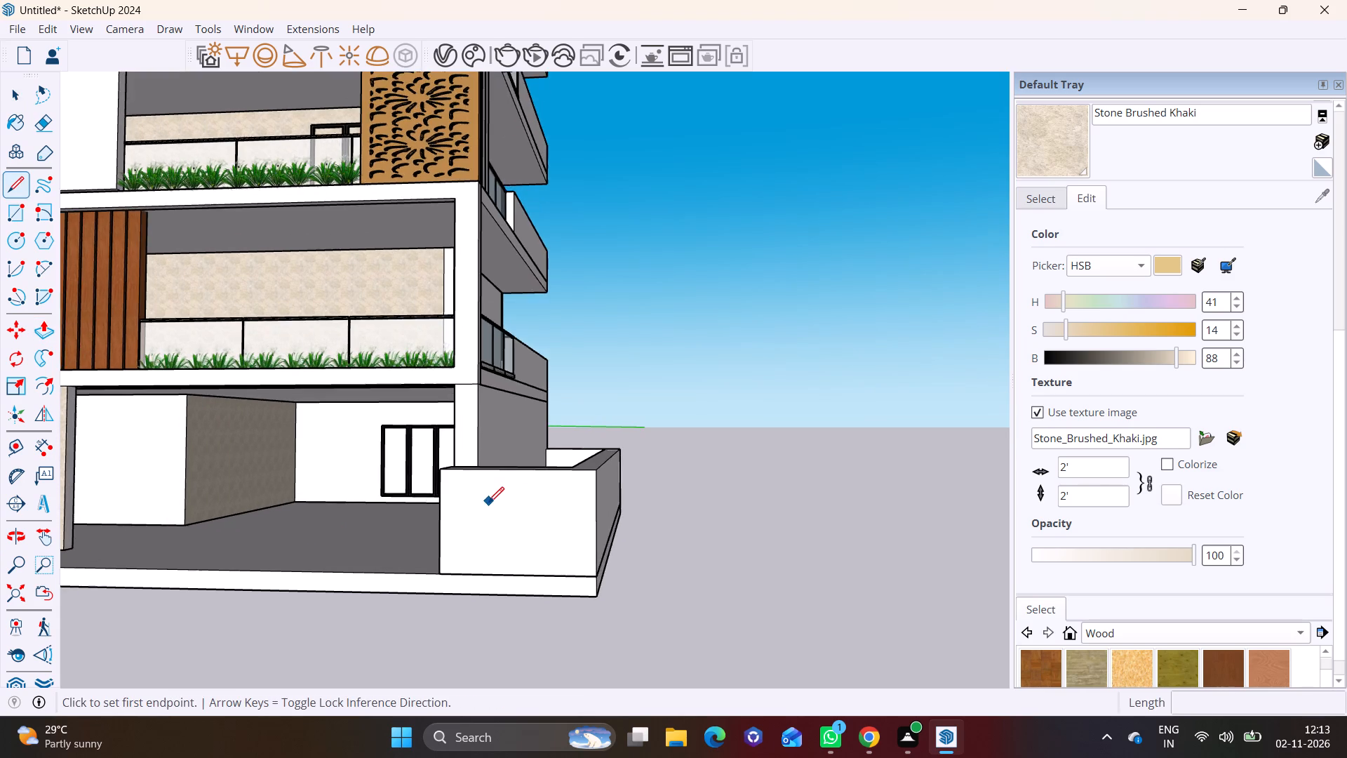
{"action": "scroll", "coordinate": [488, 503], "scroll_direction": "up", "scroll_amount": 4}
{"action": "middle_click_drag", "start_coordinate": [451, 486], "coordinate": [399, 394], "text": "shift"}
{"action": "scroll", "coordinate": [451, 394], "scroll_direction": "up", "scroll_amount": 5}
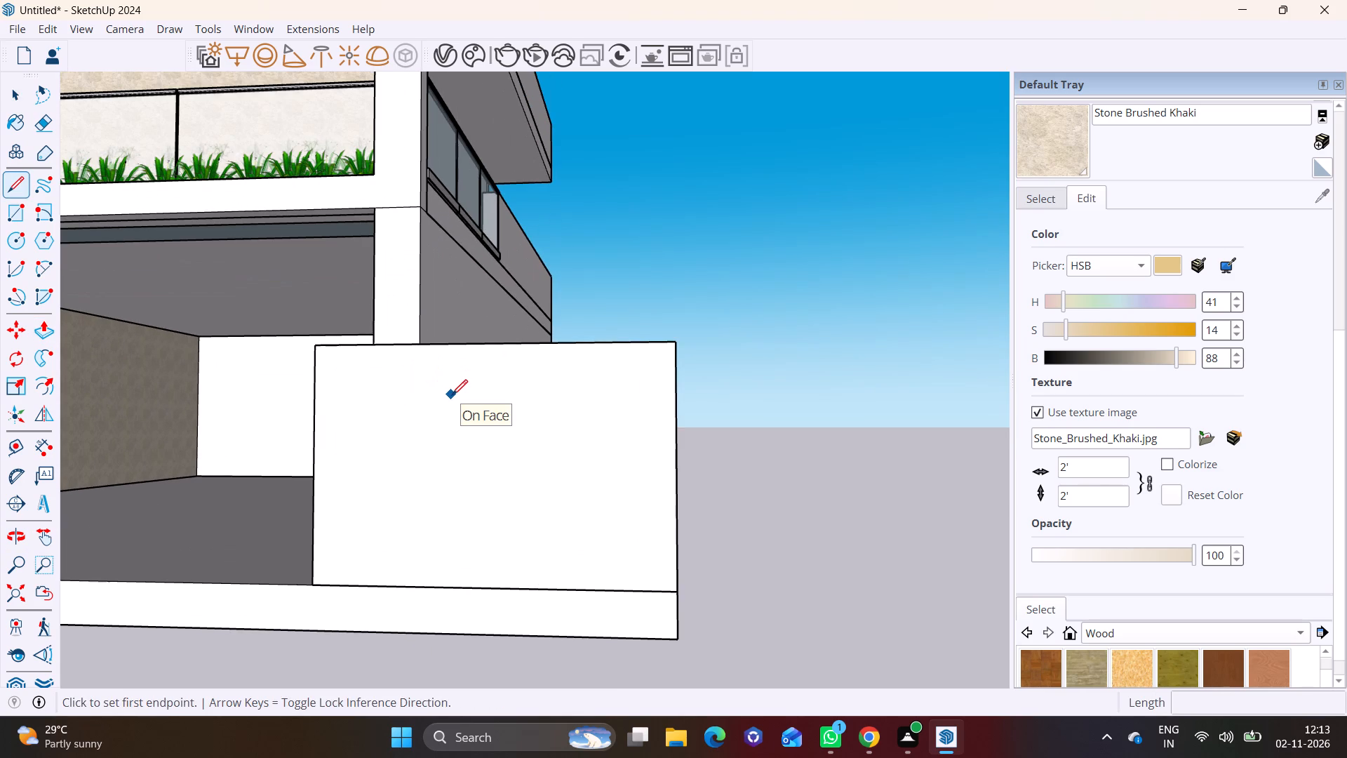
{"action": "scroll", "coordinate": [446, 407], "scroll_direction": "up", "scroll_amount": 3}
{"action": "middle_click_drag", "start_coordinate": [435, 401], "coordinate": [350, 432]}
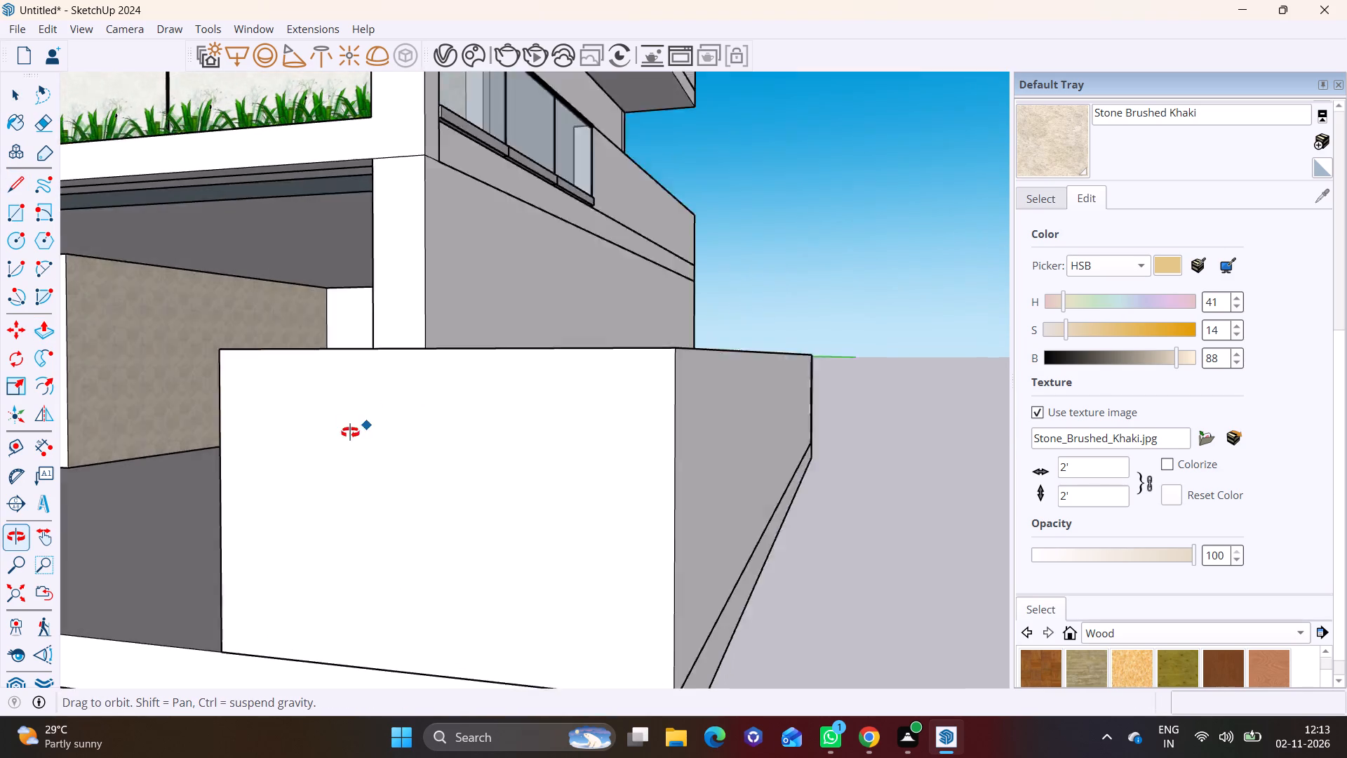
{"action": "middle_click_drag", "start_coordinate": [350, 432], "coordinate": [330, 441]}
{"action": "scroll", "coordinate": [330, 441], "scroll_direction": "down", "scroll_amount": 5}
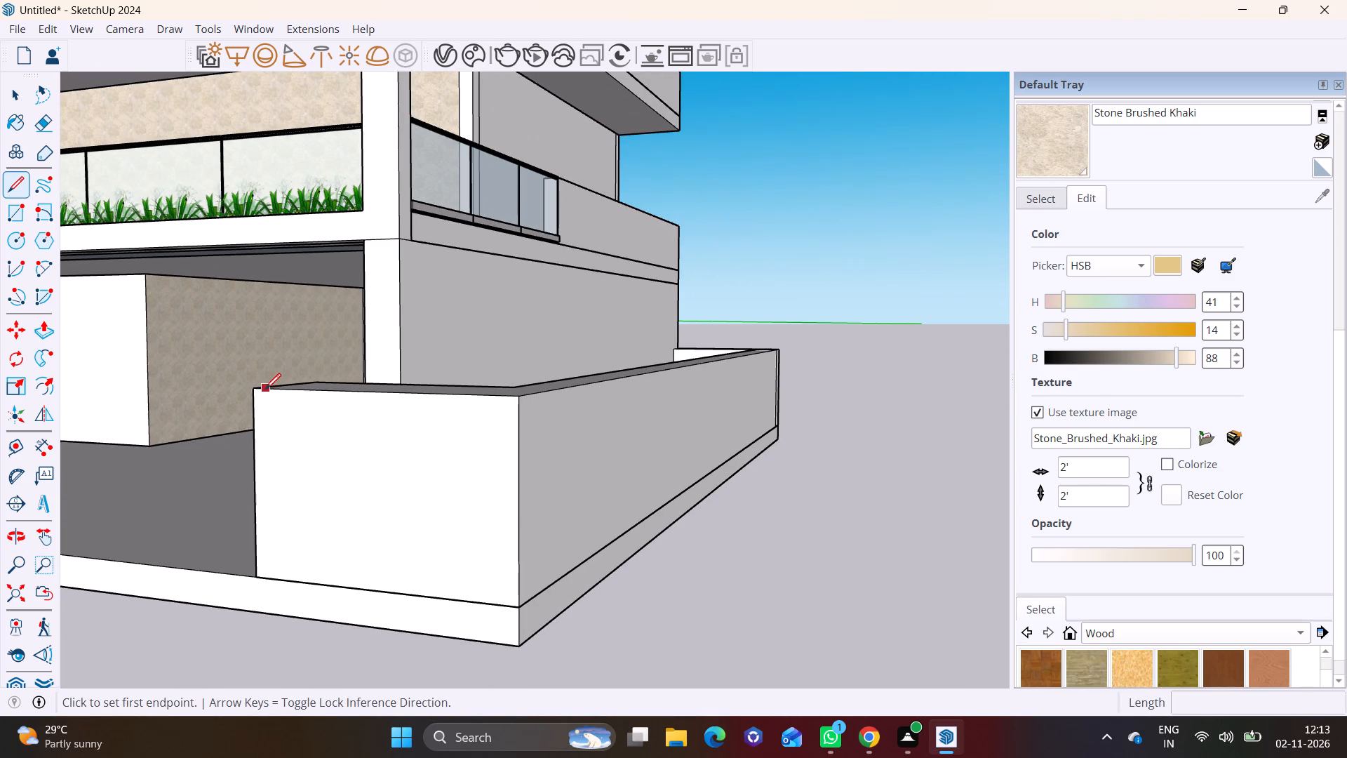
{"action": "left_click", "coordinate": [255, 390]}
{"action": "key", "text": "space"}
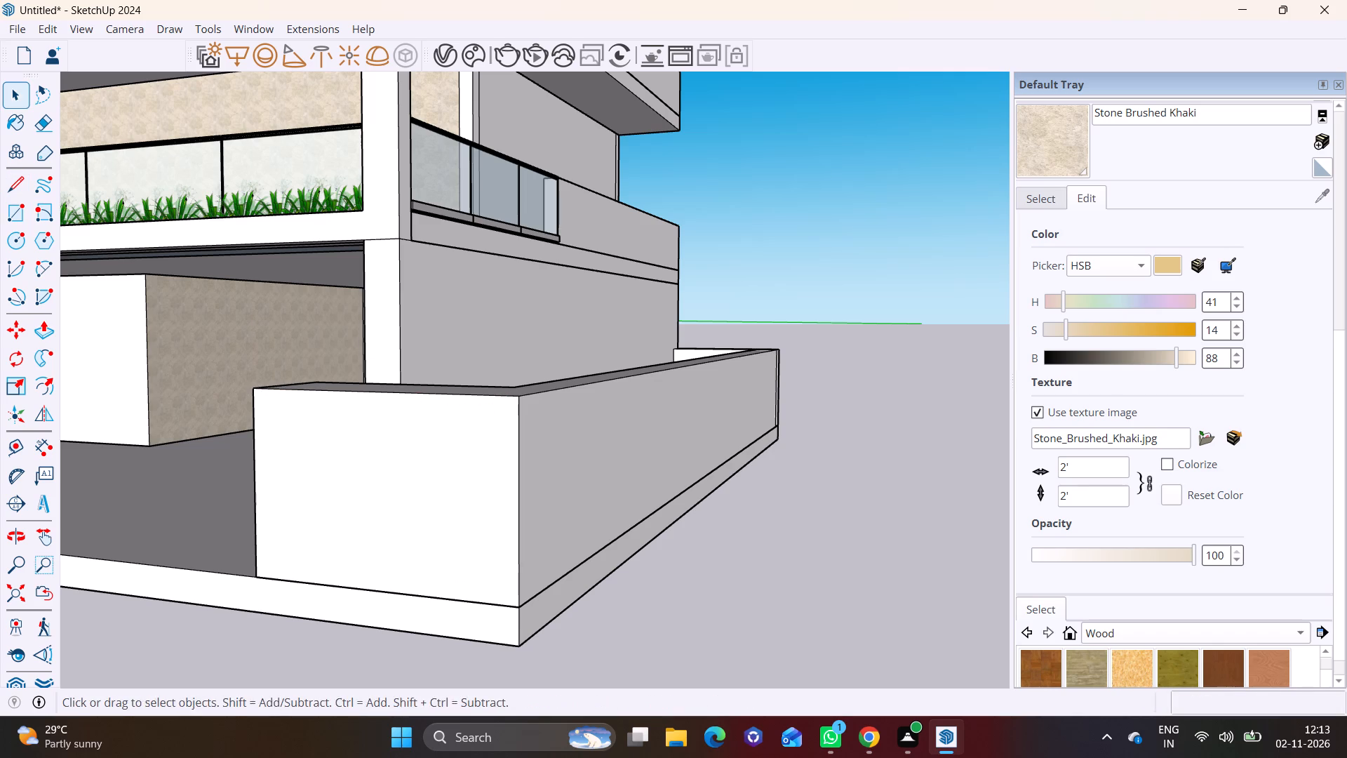
Draw a rectangle about 6 1/4" by 8' along the top of the front return wall's face and make it a group.
{"action": "left_click", "coordinate": [22, 208]}
{"action": "scroll", "coordinate": [248, 346], "scroll_direction": "up", "scroll_amount": 3}
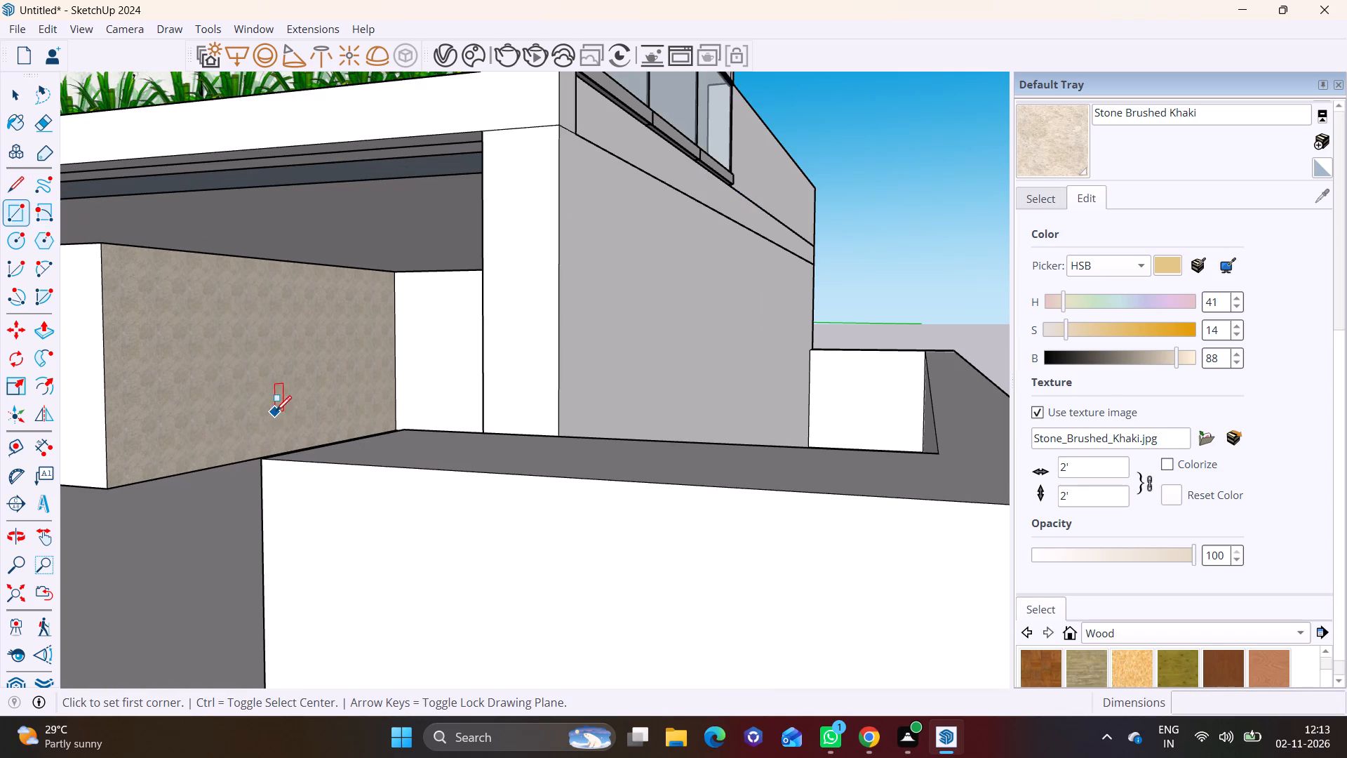
{"action": "left_click", "coordinate": [261, 462]}
{"action": "scroll", "coordinate": [375, 503], "scroll_direction": "down", "scroll_amount": 3}
{"action": "middle_click_drag", "start_coordinate": [561, 507], "coordinate": [371, 430], "text": "shift"}
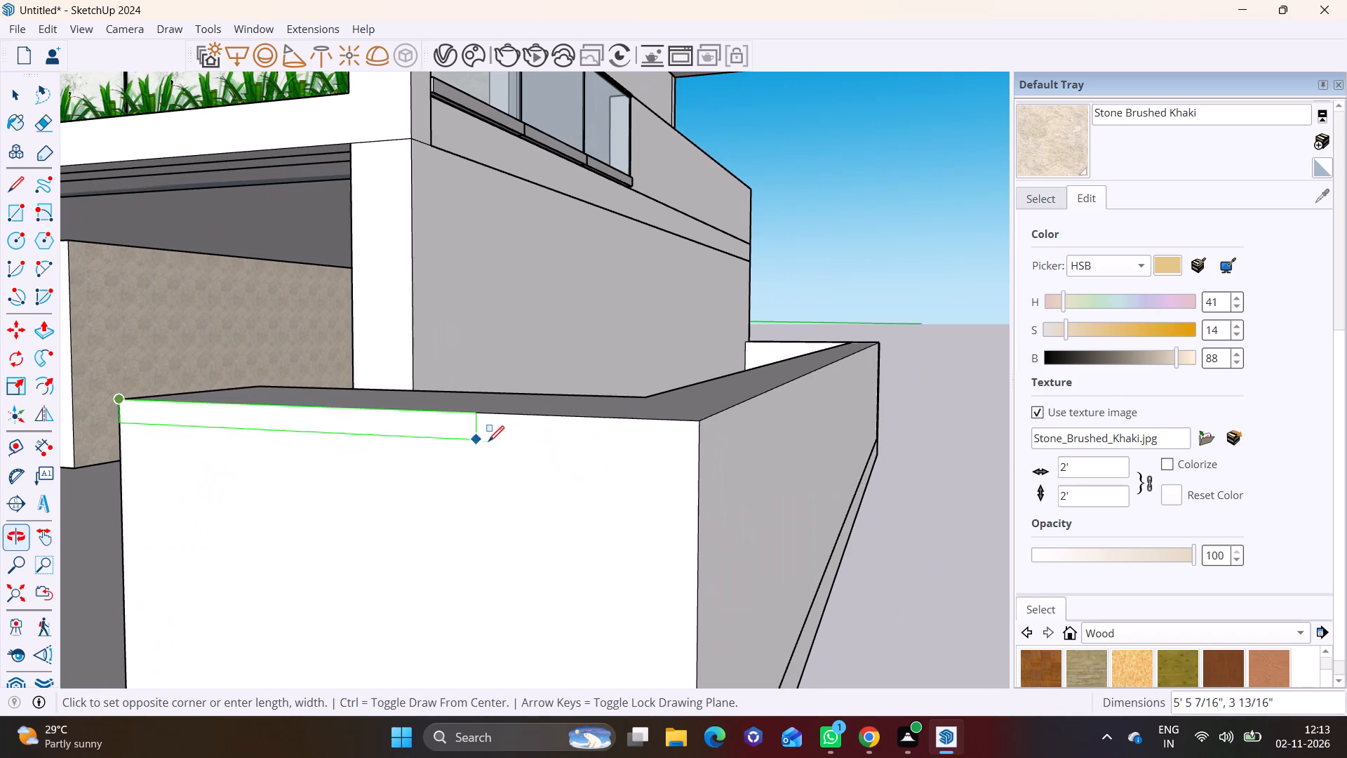
{"action": "left_click", "coordinate": [698, 470]}
{"action": "key", "text": "space"}
{"action": "double_click", "coordinate": [574, 444]}
{"action": "right_click", "coordinate": [574, 444]}
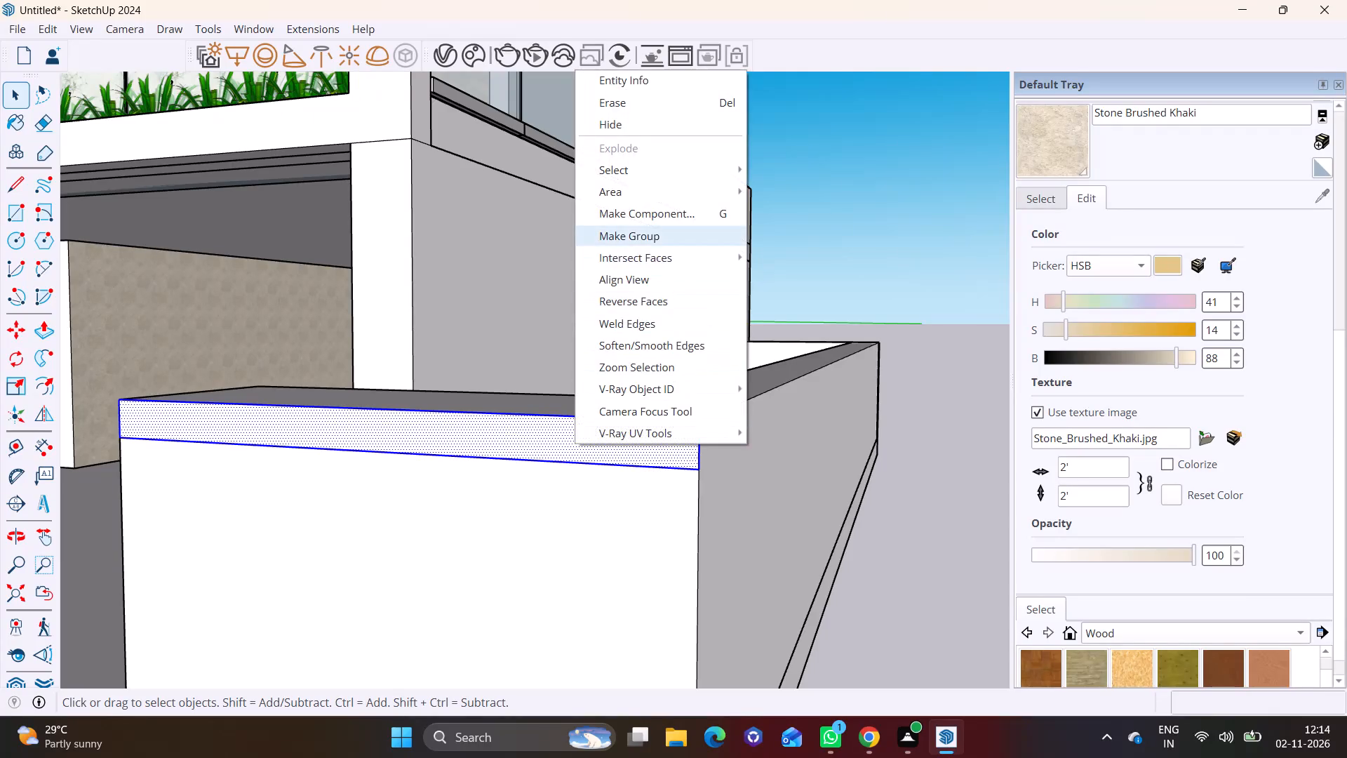
{"action": "left_click", "coordinate": [634, 237]}
Pull the grouped strip's face slightly forward from the wall to form a thin raised cladding band.
{"action": "triple_click", "coordinate": [503, 437]}
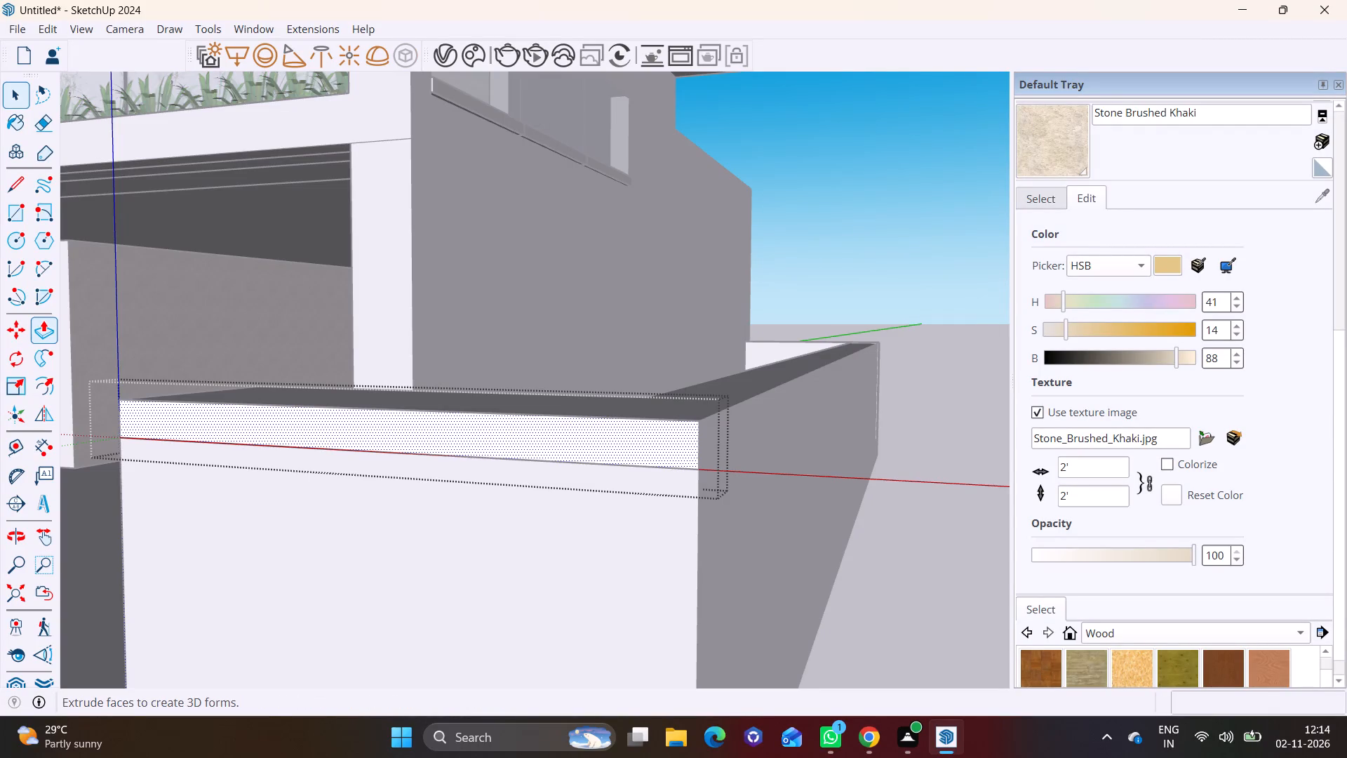
{"action": "left_click", "coordinate": [35, 325]}
{"action": "middle_click_drag", "start_coordinate": [500, 439], "coordinate": [339, 459]}
{"action": "left_click", "coordinate": [356, 476]}
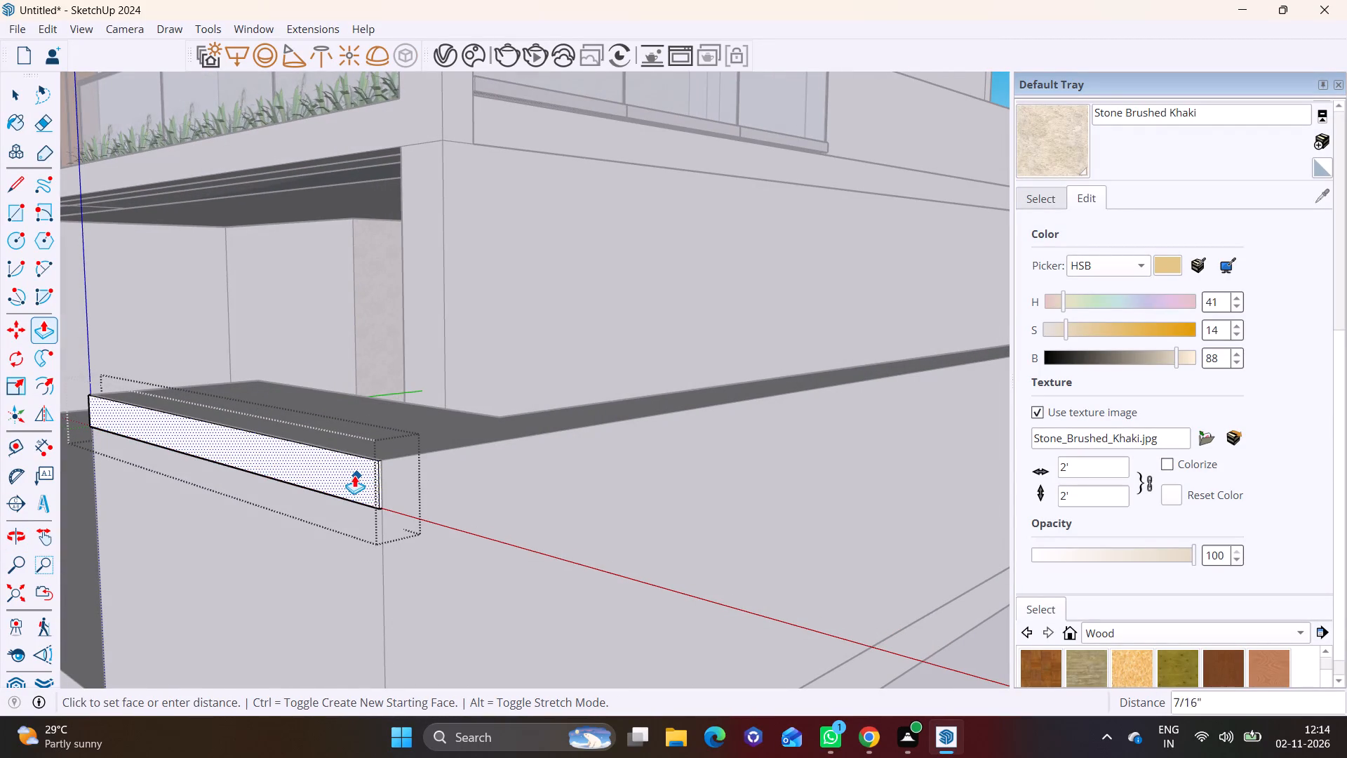
{"action": "left_click", "coordinate": [344, 479]}
{"action": "key", "text": "space"}
{"action": "left_click", "coordinate": [314, 365]}
Copy the cladding strip straight down the front return wall, leaving a narrow gap beneath the top strip.
{"action": "scroll", "coordinate": [334, 430], "scroll_direction": "down", "scroll_amount": 2}
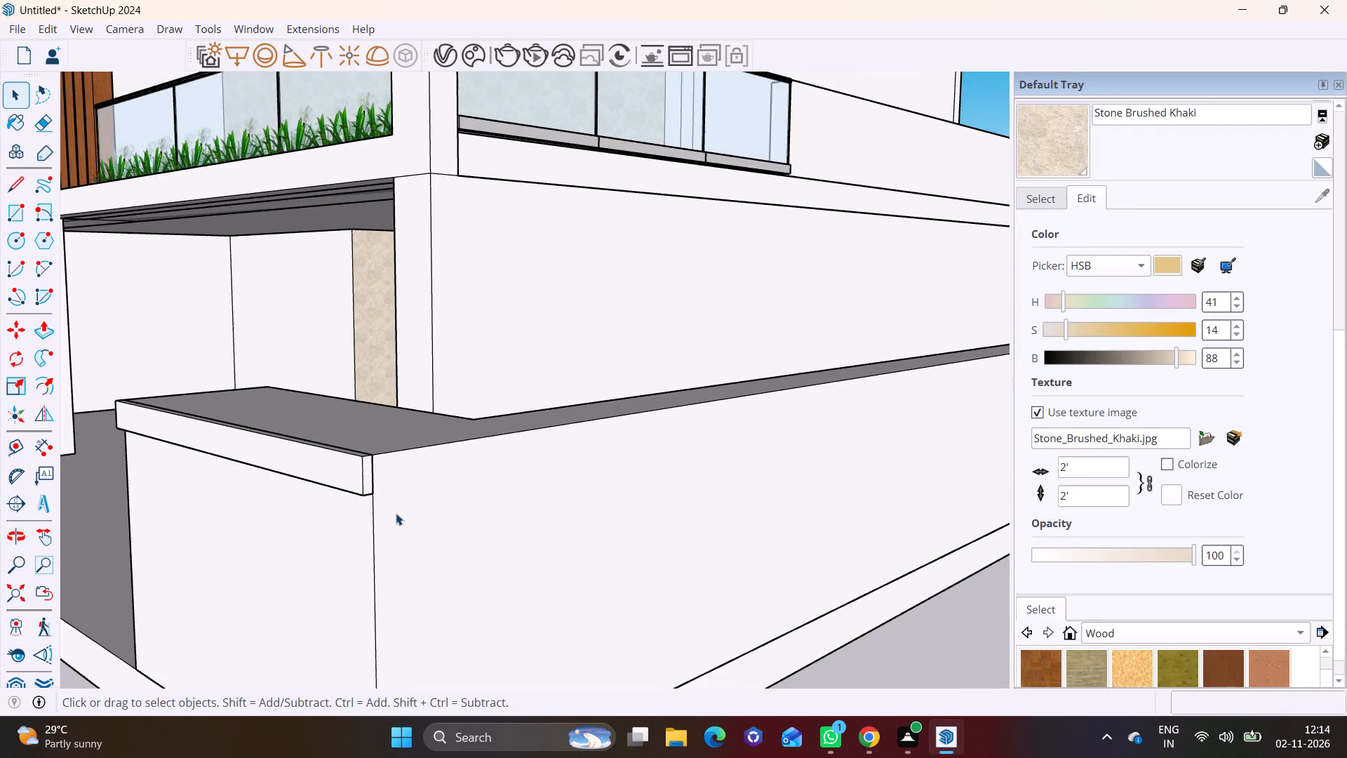
{"action": "middle_click_drag", "start_coordinate": [433, 473], "coordinate": [579, 357]}
{"action": "scroll", "coordinate": [469, 411], "scroll_direction": "down", "scroll_amount": 3}
{"action": "middle_click_drag", "start_coordinate": [448, 408], "coordinate": [282, 484]}
{"action": "scroll", "coordinate": [338, 467], "scroll_direction": "up", "scroll_amount": 1}
{"action": "left_click", "coordinate": [342, 384]}
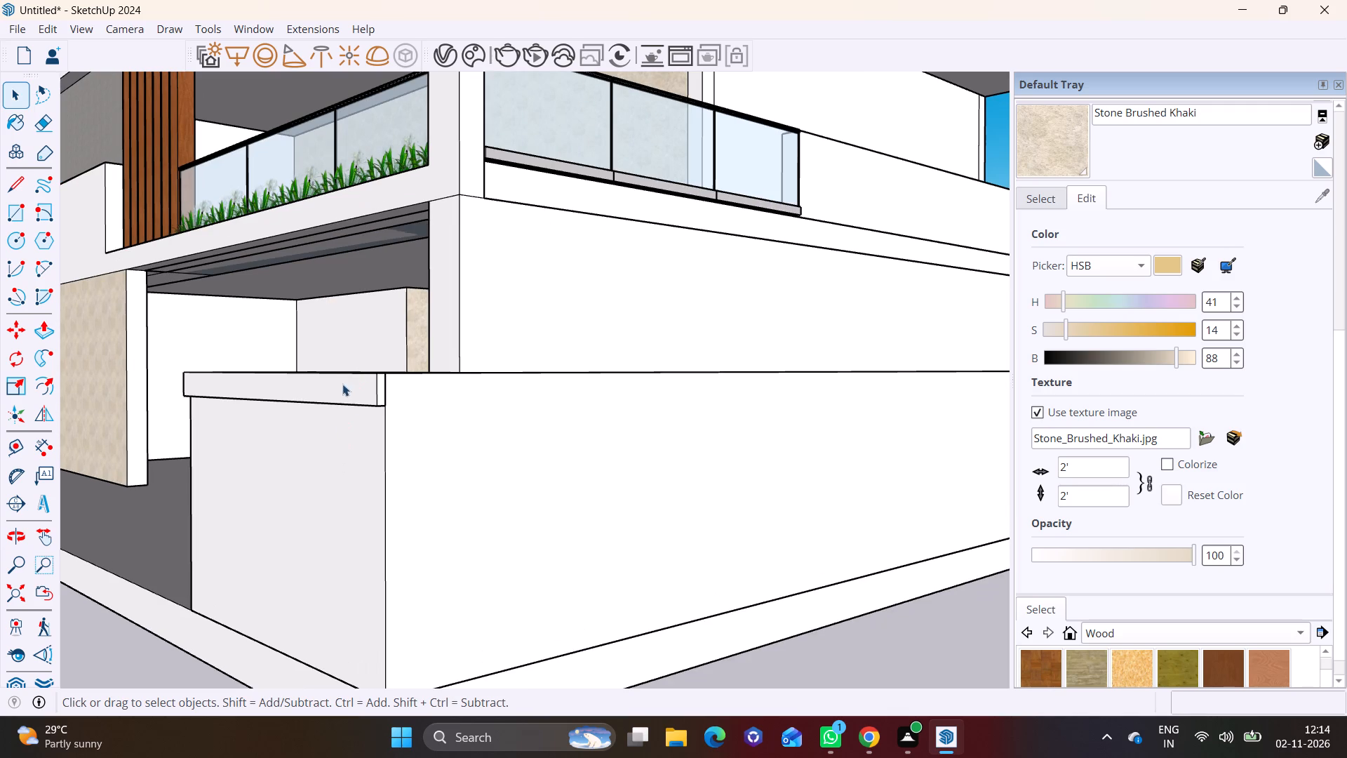
{"action": "middle_click_drag", "start_coordinate": [374, 413], "coordinate": [358, 349], "text": "shift"}
{"action": "scroll", "coordinate": [355, 375], "scroll_direction": "up", "scroll_amount": 2}
{"action": "key", "text": "m"}
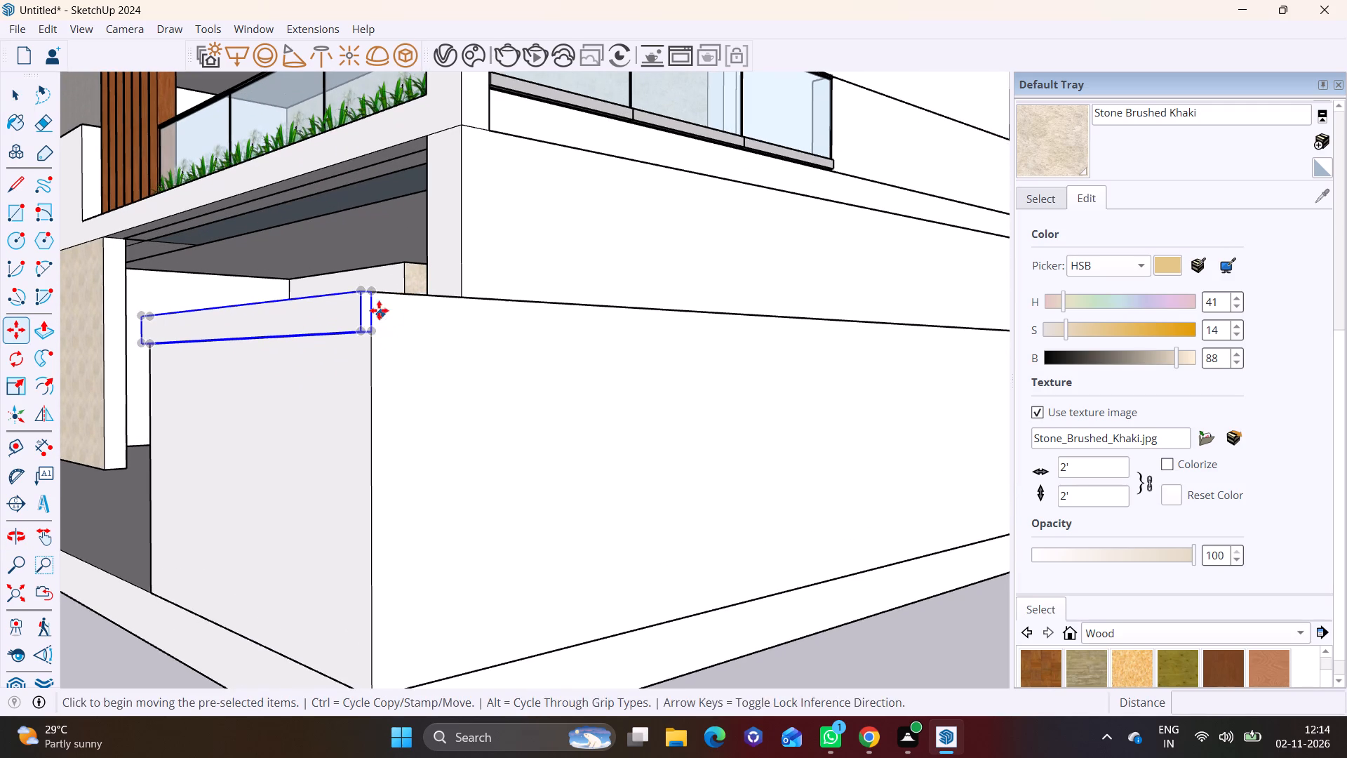
{"action": "left_click", "coordinate": [370, 290]}
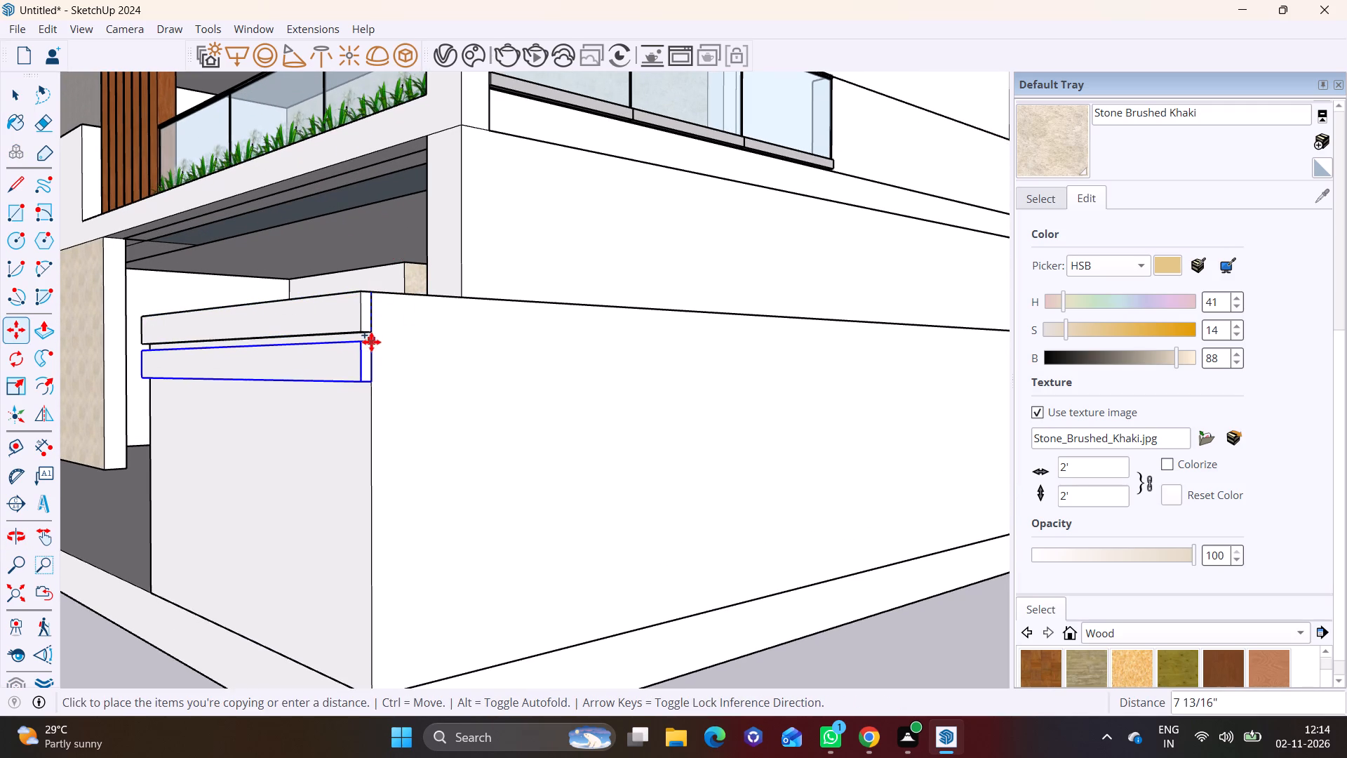
{"action": "scroll", "coordinate": [376, 341], "scroll_direction": "up", "scroll_amount": 5}
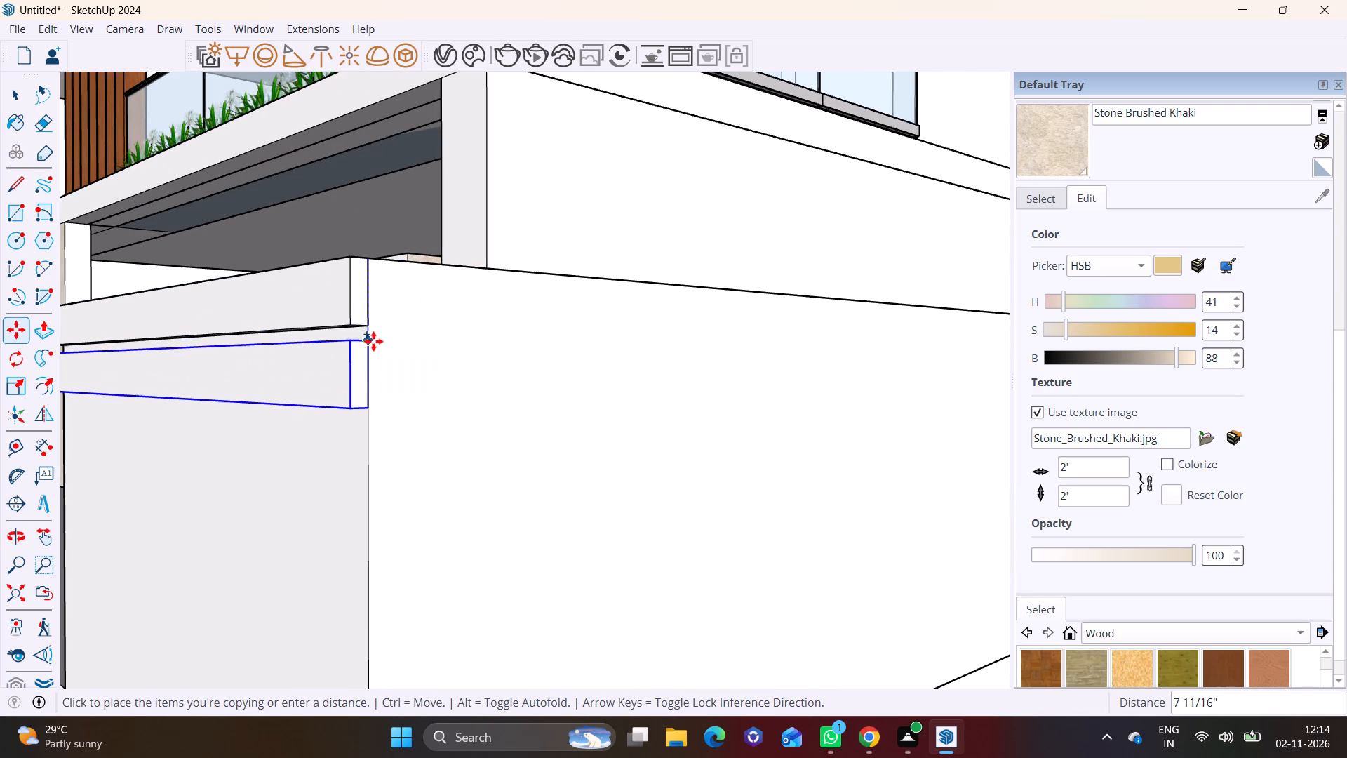
{"action": "scroll", "coordinate": [366, 333], "scroll_direction": "up", "scroll_amount": 6}
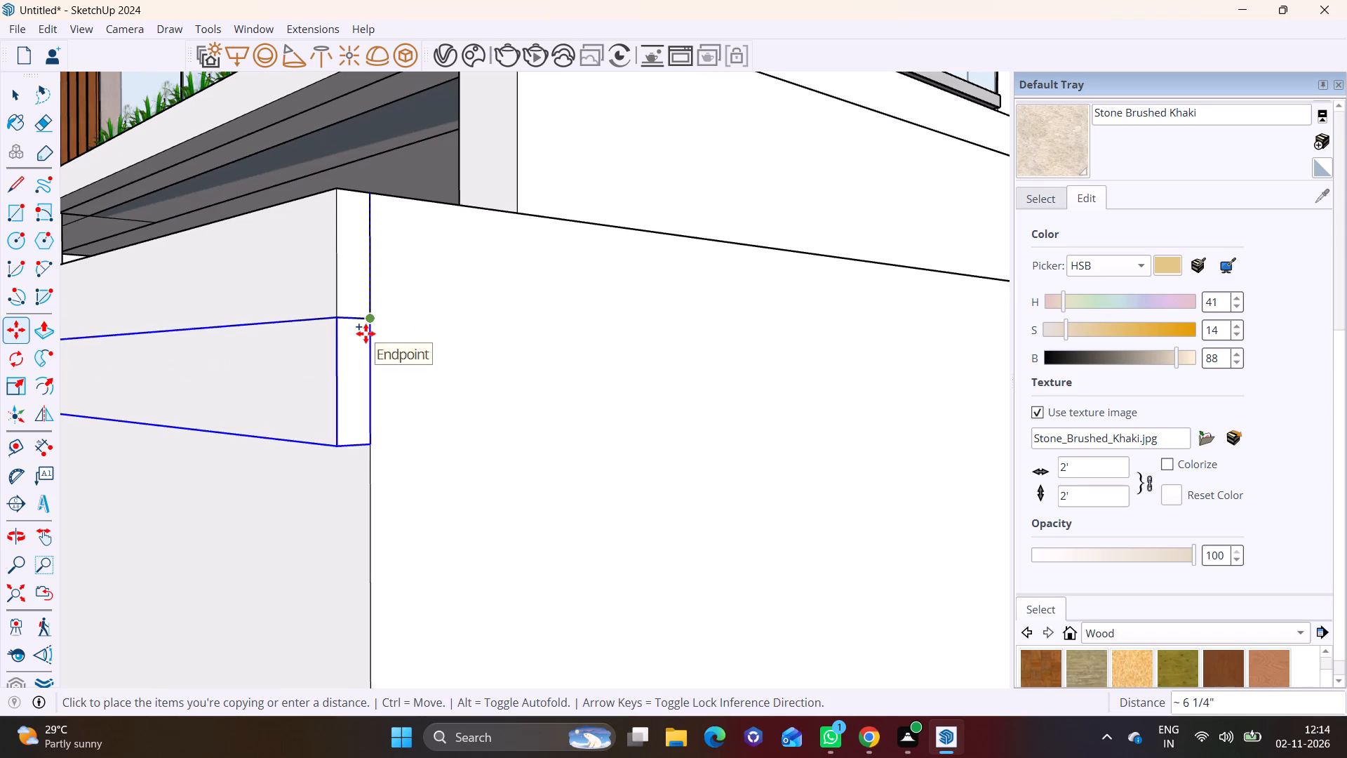
{"action": "left_click", "coordinate": [368, 331]}
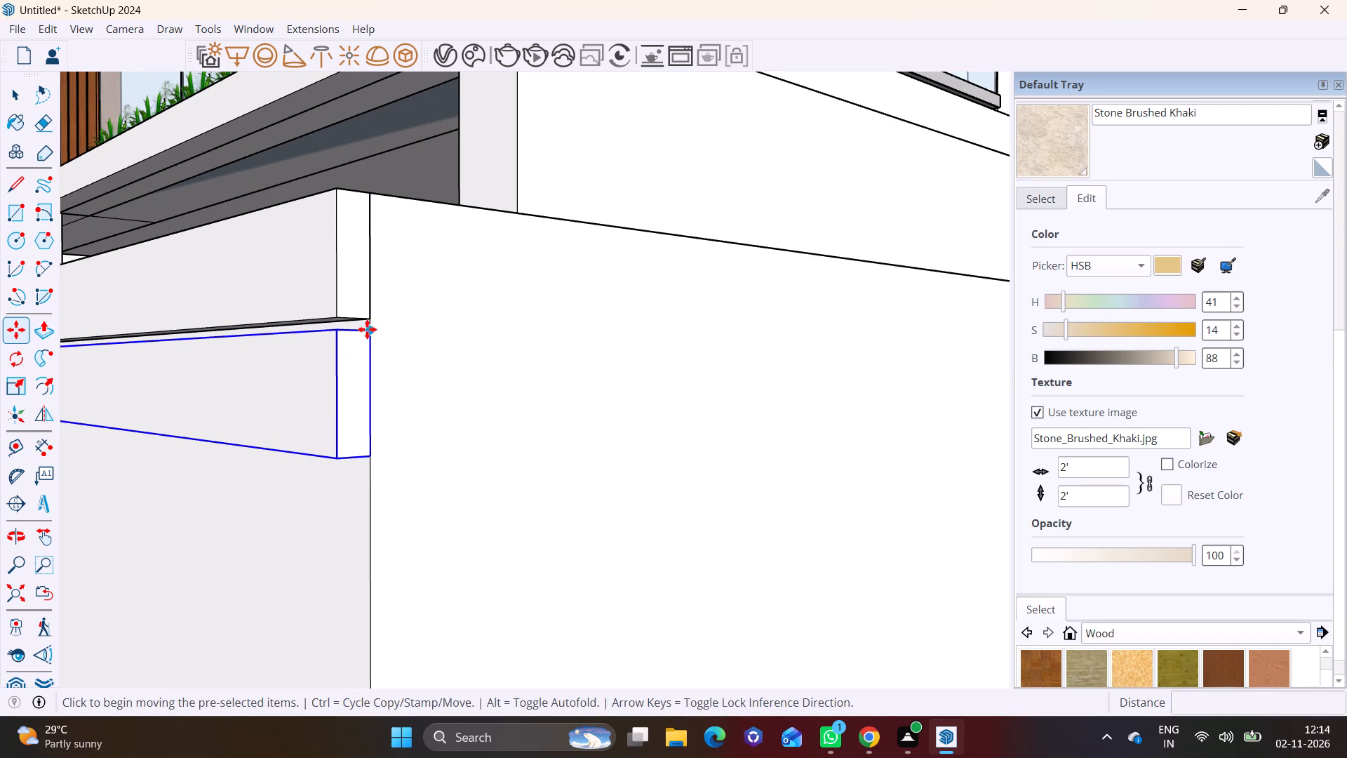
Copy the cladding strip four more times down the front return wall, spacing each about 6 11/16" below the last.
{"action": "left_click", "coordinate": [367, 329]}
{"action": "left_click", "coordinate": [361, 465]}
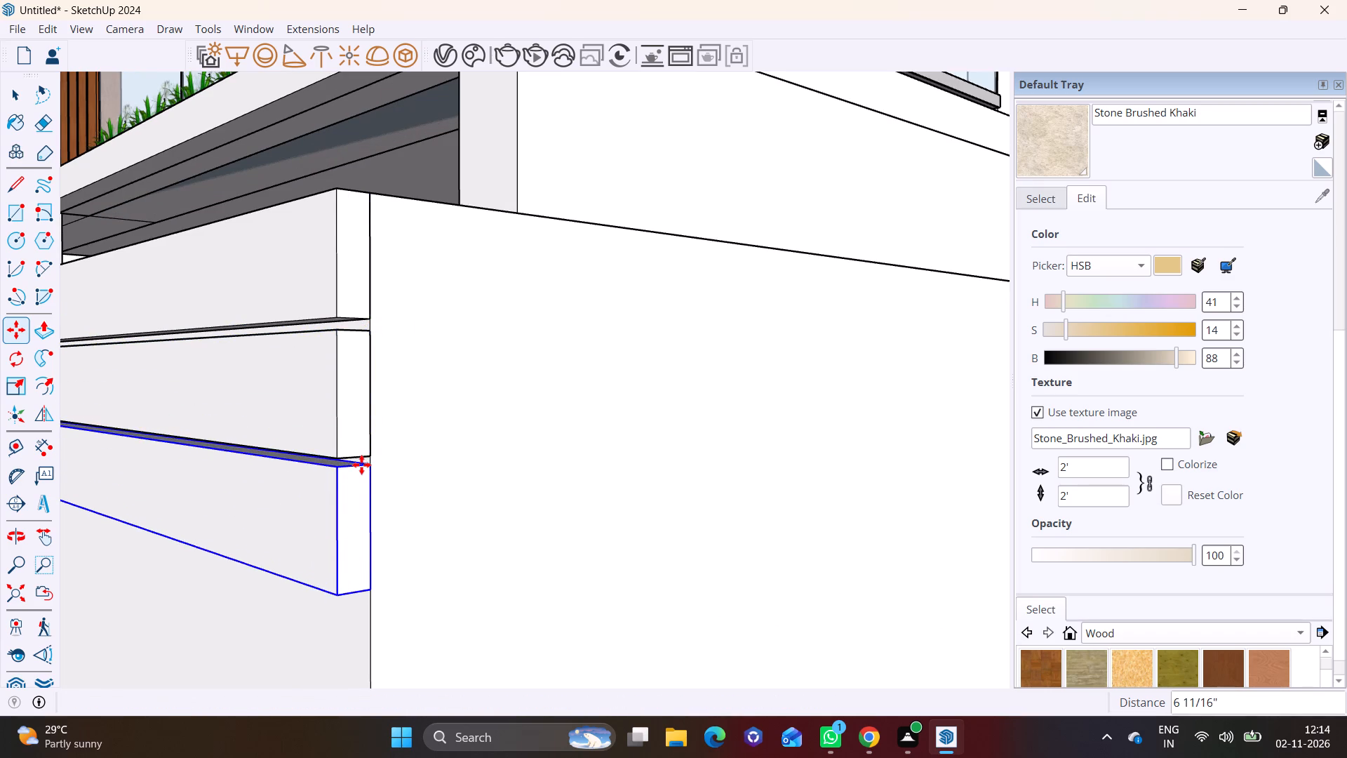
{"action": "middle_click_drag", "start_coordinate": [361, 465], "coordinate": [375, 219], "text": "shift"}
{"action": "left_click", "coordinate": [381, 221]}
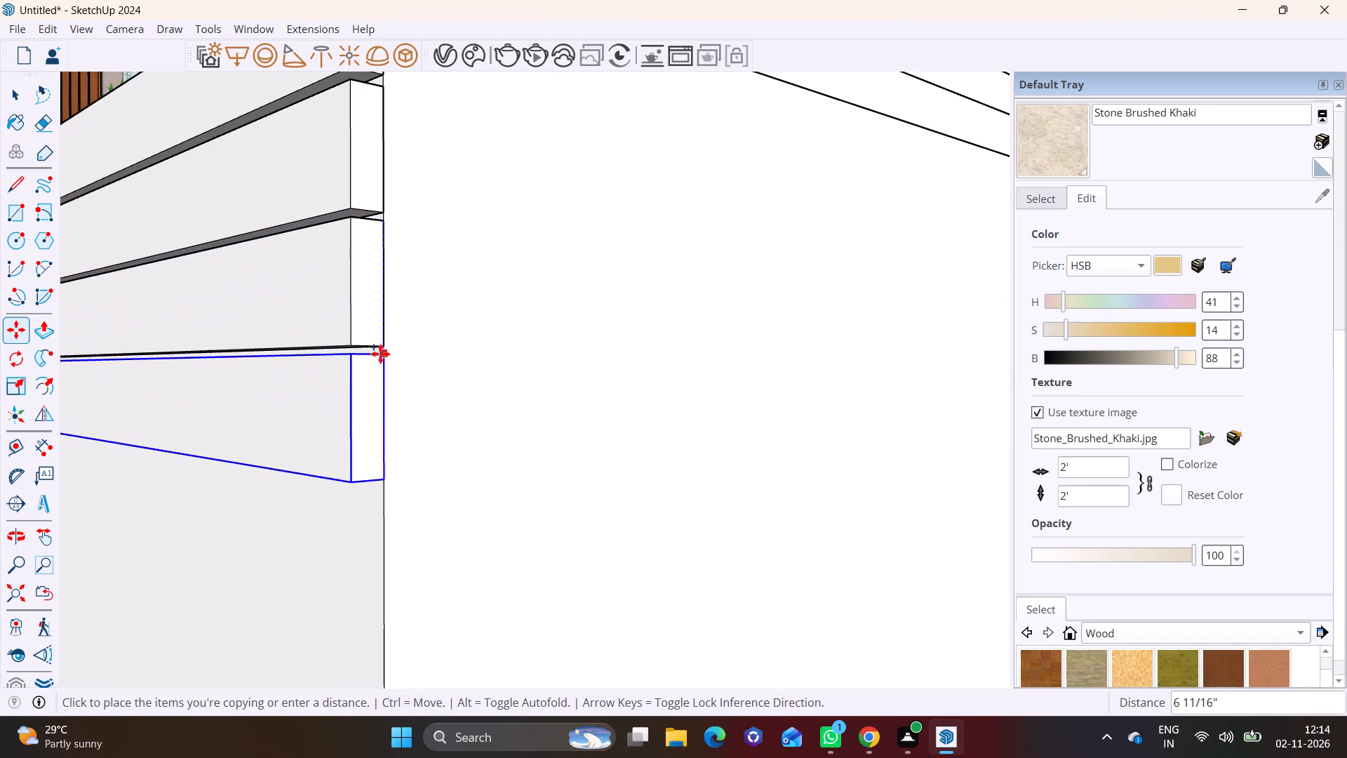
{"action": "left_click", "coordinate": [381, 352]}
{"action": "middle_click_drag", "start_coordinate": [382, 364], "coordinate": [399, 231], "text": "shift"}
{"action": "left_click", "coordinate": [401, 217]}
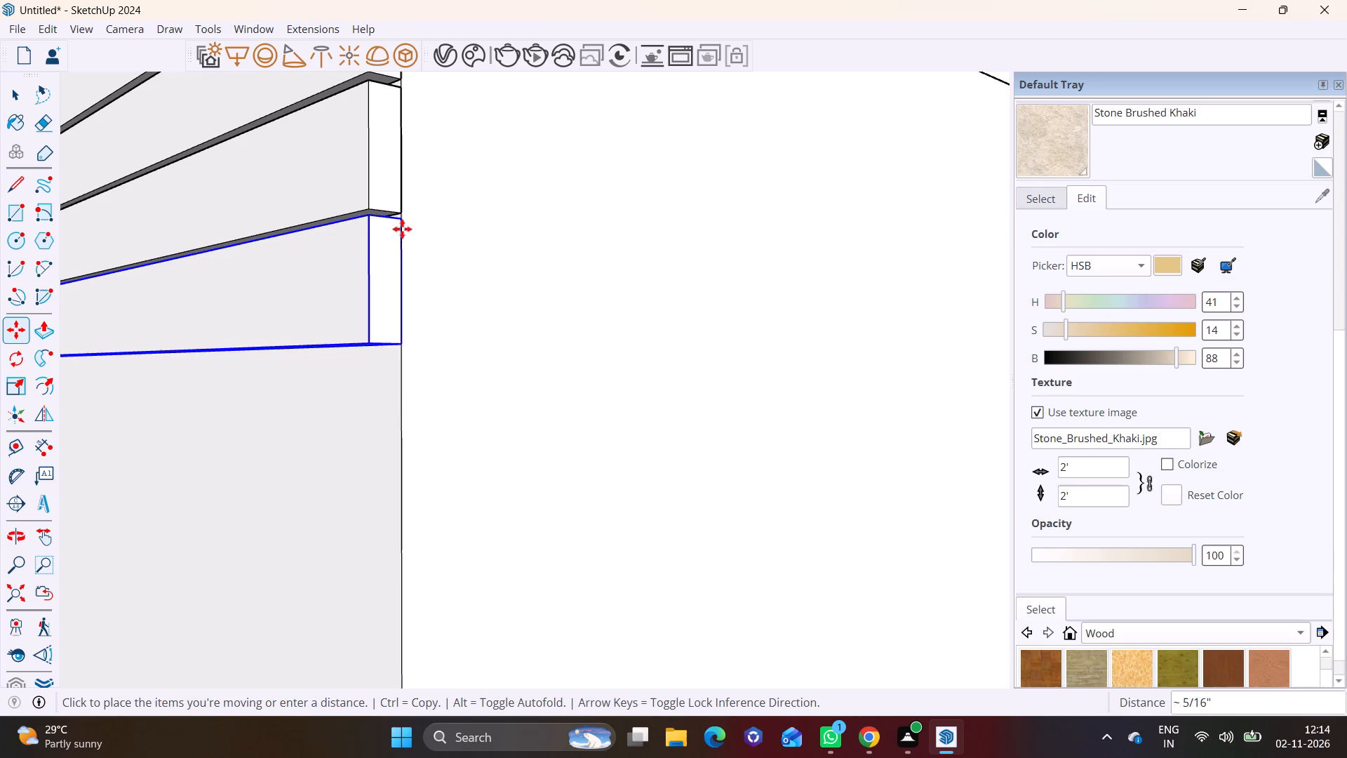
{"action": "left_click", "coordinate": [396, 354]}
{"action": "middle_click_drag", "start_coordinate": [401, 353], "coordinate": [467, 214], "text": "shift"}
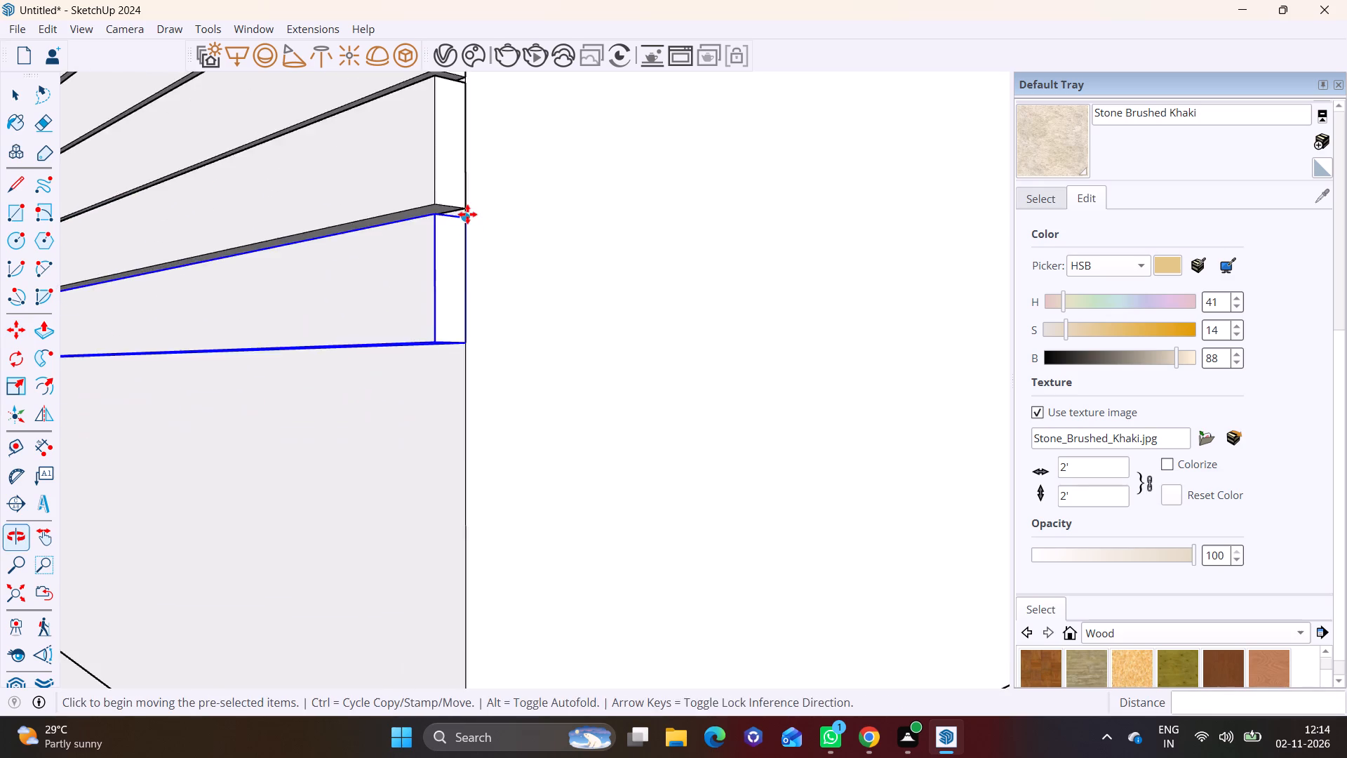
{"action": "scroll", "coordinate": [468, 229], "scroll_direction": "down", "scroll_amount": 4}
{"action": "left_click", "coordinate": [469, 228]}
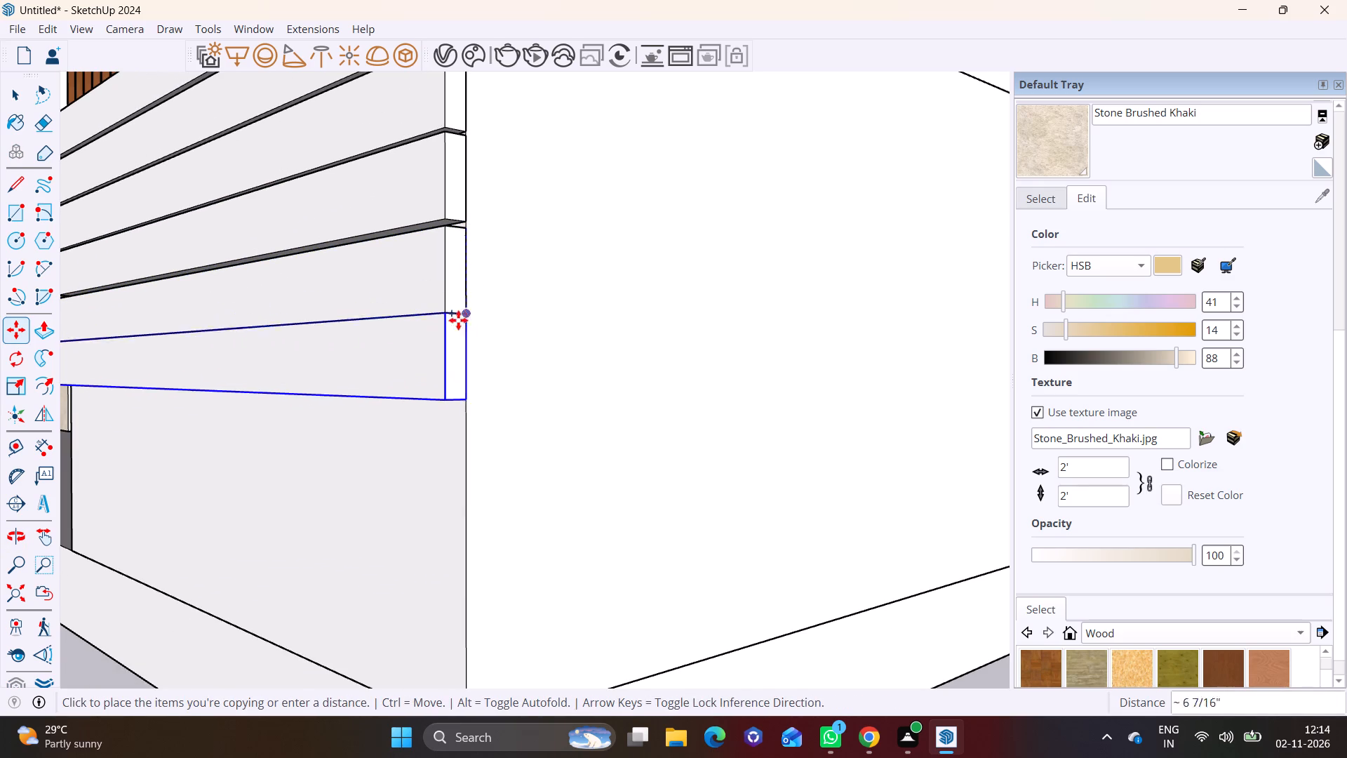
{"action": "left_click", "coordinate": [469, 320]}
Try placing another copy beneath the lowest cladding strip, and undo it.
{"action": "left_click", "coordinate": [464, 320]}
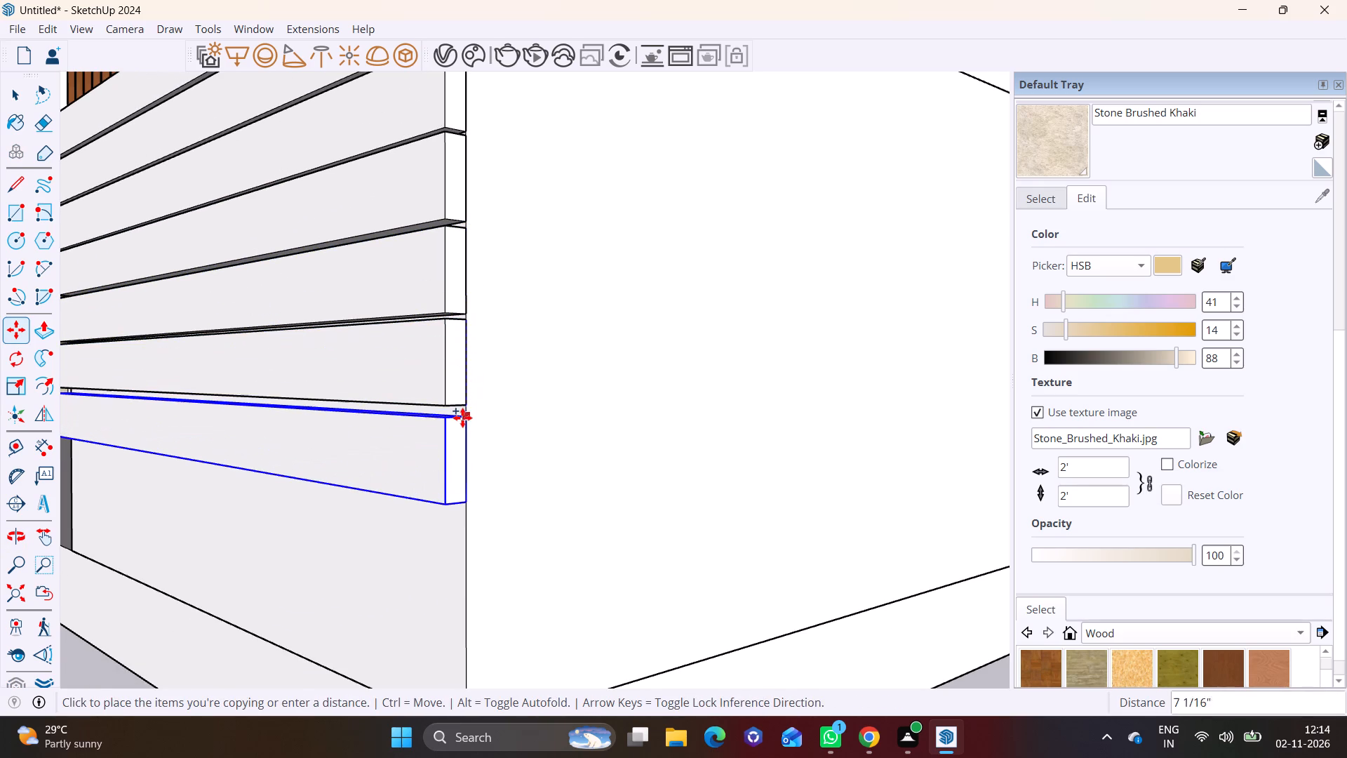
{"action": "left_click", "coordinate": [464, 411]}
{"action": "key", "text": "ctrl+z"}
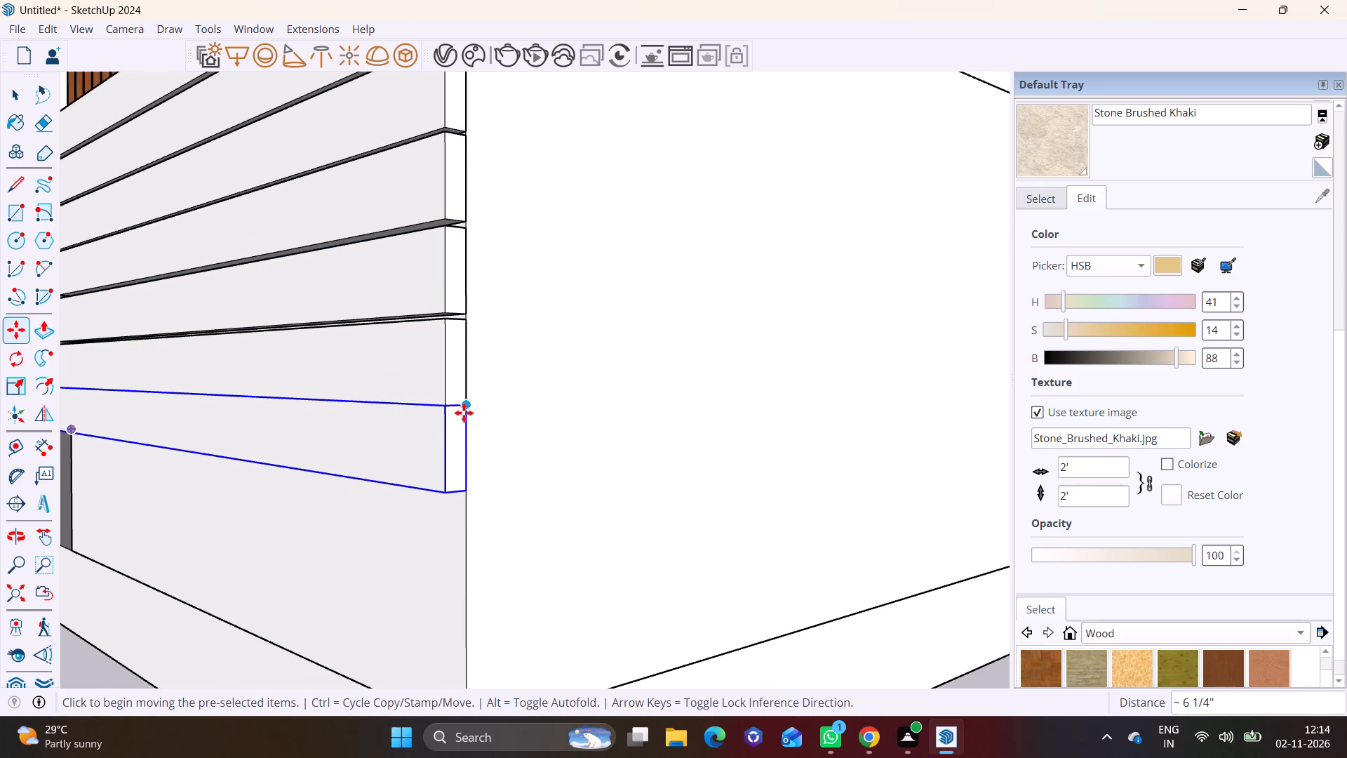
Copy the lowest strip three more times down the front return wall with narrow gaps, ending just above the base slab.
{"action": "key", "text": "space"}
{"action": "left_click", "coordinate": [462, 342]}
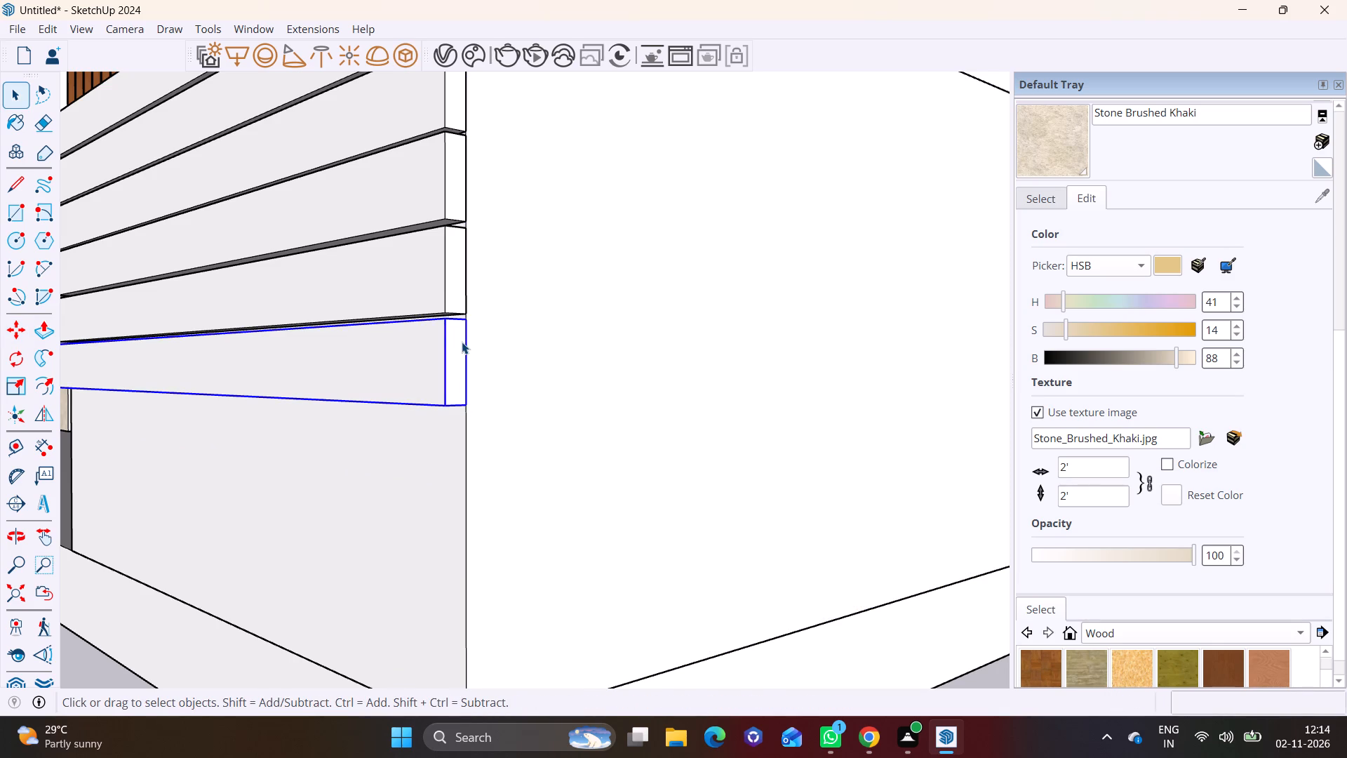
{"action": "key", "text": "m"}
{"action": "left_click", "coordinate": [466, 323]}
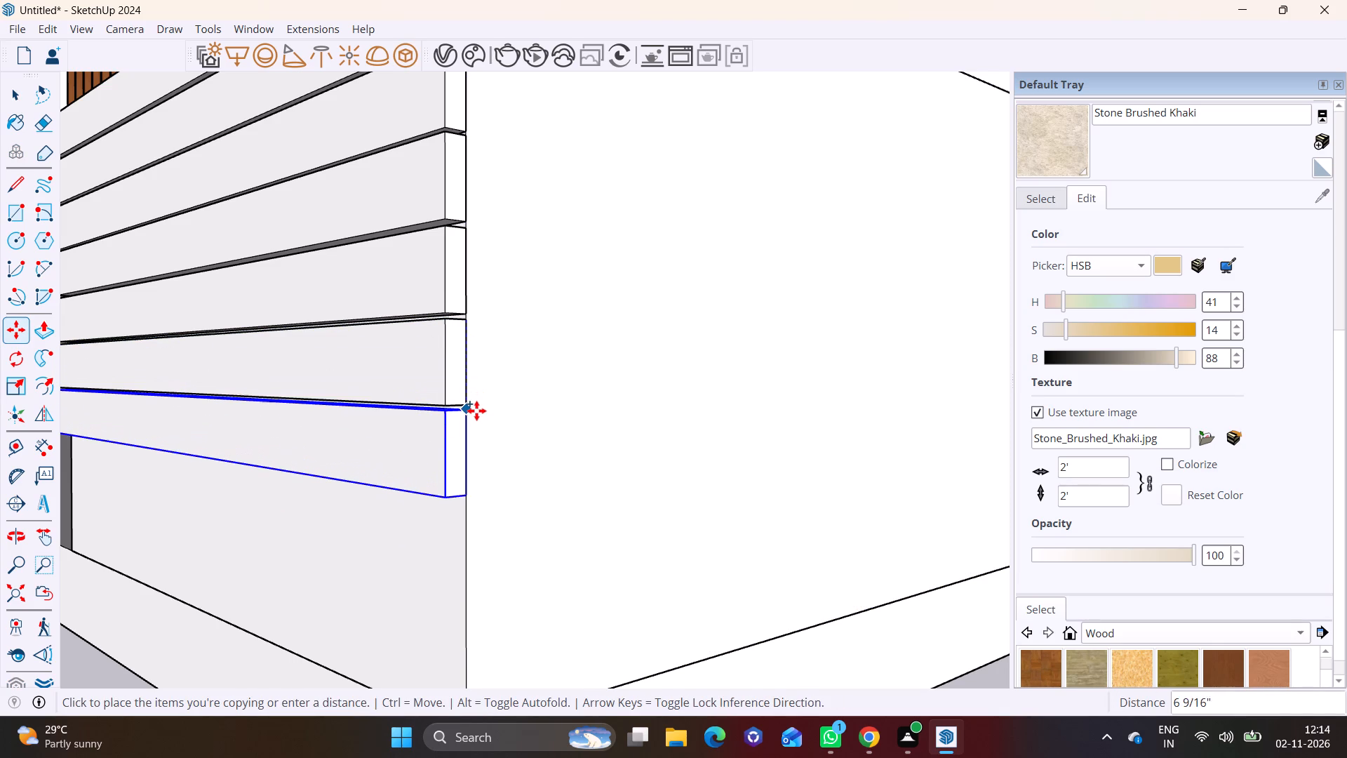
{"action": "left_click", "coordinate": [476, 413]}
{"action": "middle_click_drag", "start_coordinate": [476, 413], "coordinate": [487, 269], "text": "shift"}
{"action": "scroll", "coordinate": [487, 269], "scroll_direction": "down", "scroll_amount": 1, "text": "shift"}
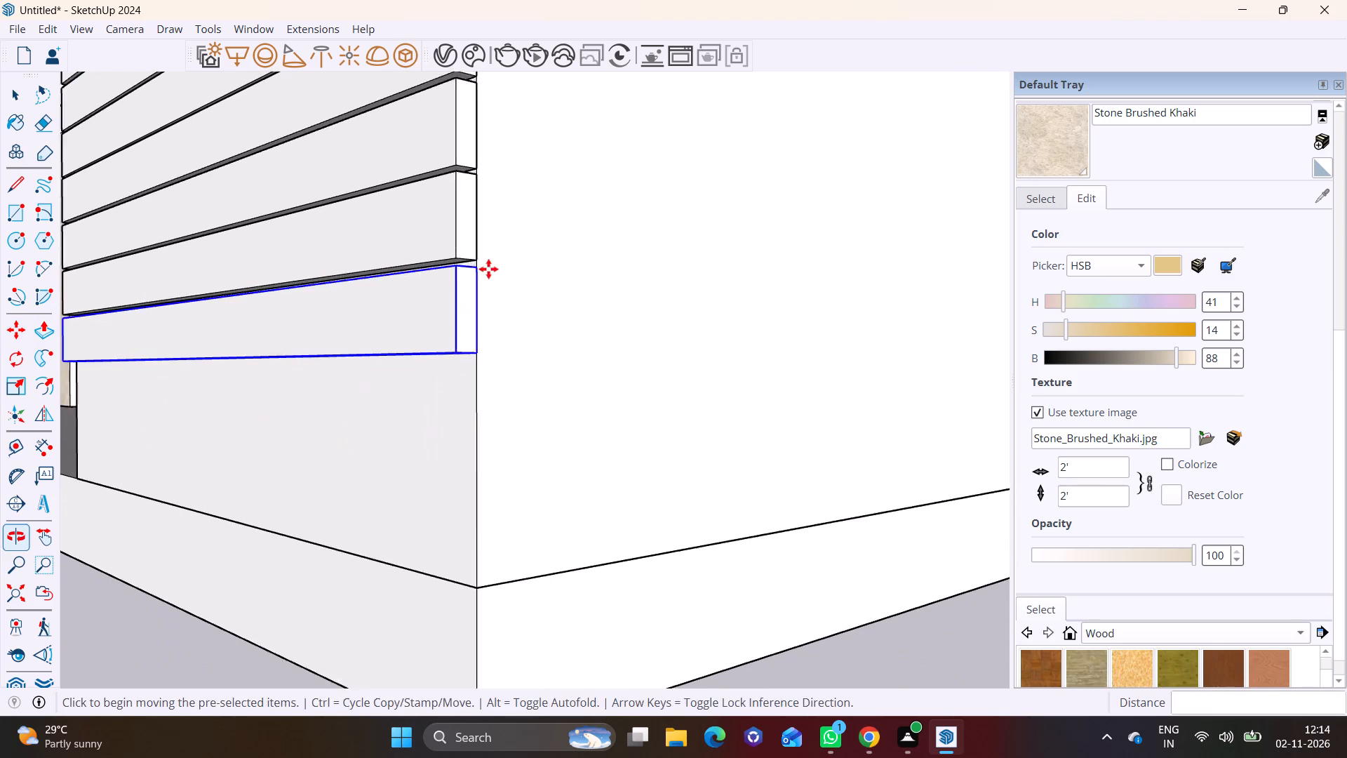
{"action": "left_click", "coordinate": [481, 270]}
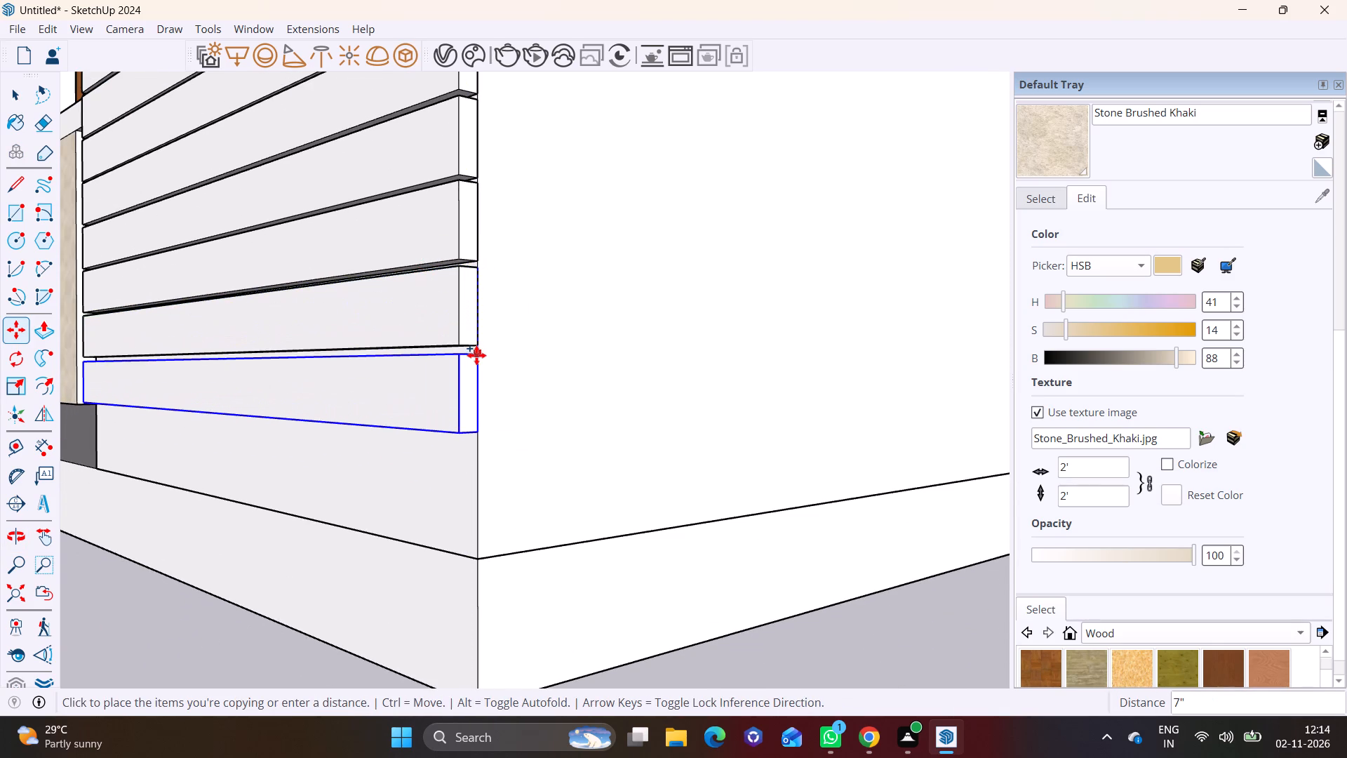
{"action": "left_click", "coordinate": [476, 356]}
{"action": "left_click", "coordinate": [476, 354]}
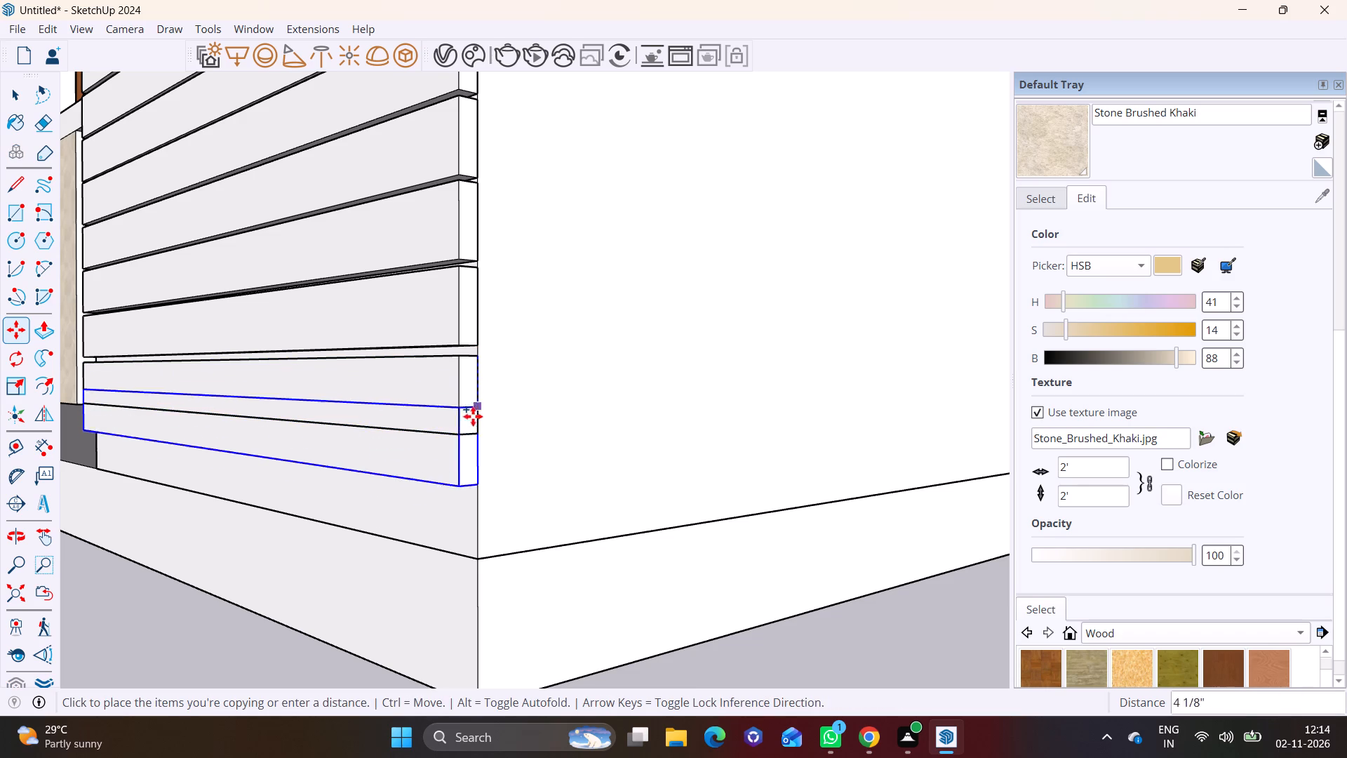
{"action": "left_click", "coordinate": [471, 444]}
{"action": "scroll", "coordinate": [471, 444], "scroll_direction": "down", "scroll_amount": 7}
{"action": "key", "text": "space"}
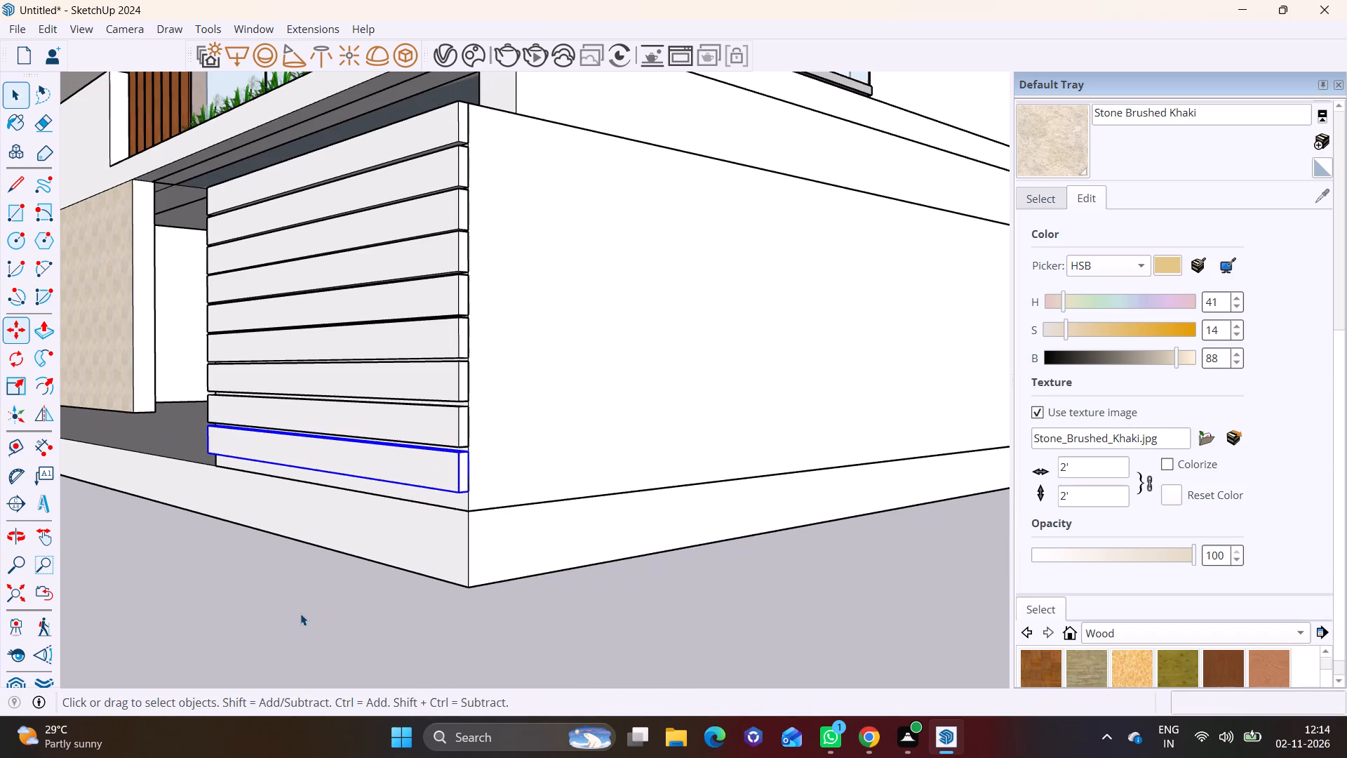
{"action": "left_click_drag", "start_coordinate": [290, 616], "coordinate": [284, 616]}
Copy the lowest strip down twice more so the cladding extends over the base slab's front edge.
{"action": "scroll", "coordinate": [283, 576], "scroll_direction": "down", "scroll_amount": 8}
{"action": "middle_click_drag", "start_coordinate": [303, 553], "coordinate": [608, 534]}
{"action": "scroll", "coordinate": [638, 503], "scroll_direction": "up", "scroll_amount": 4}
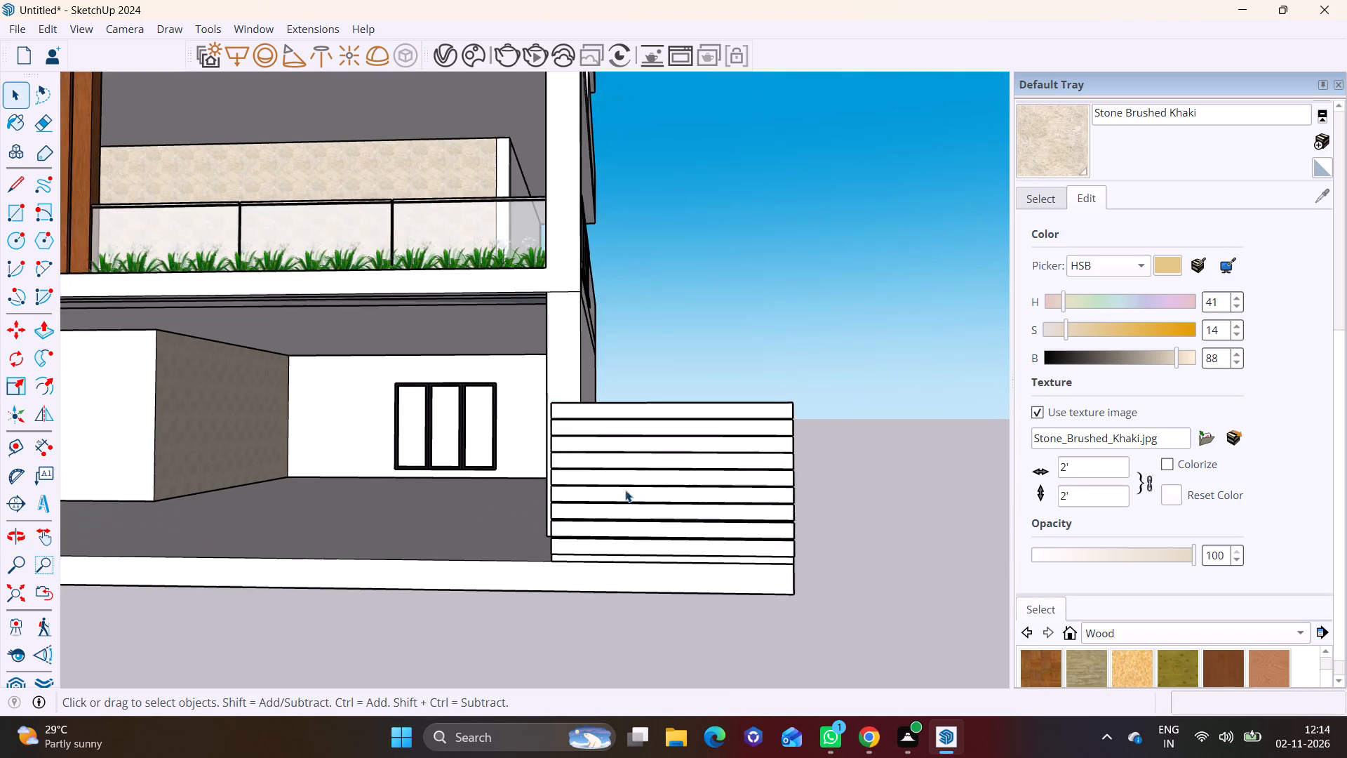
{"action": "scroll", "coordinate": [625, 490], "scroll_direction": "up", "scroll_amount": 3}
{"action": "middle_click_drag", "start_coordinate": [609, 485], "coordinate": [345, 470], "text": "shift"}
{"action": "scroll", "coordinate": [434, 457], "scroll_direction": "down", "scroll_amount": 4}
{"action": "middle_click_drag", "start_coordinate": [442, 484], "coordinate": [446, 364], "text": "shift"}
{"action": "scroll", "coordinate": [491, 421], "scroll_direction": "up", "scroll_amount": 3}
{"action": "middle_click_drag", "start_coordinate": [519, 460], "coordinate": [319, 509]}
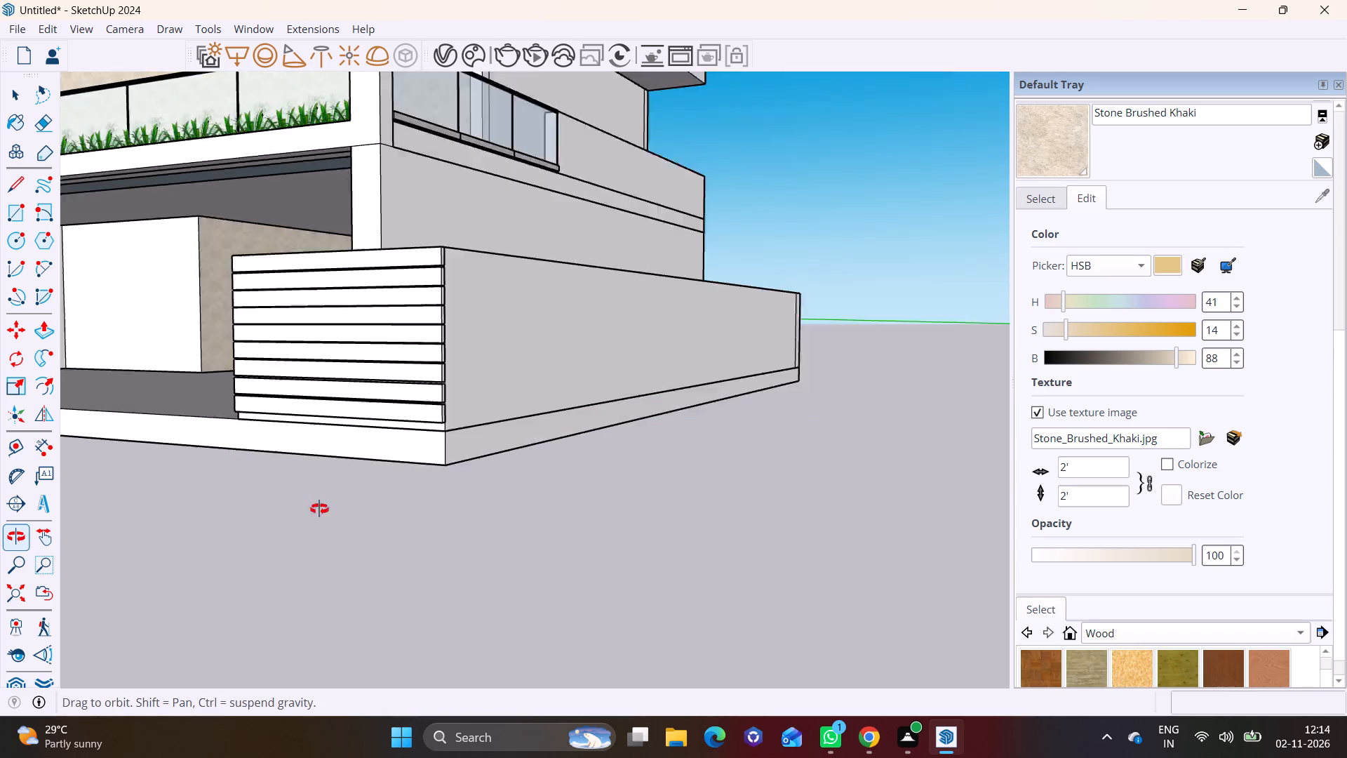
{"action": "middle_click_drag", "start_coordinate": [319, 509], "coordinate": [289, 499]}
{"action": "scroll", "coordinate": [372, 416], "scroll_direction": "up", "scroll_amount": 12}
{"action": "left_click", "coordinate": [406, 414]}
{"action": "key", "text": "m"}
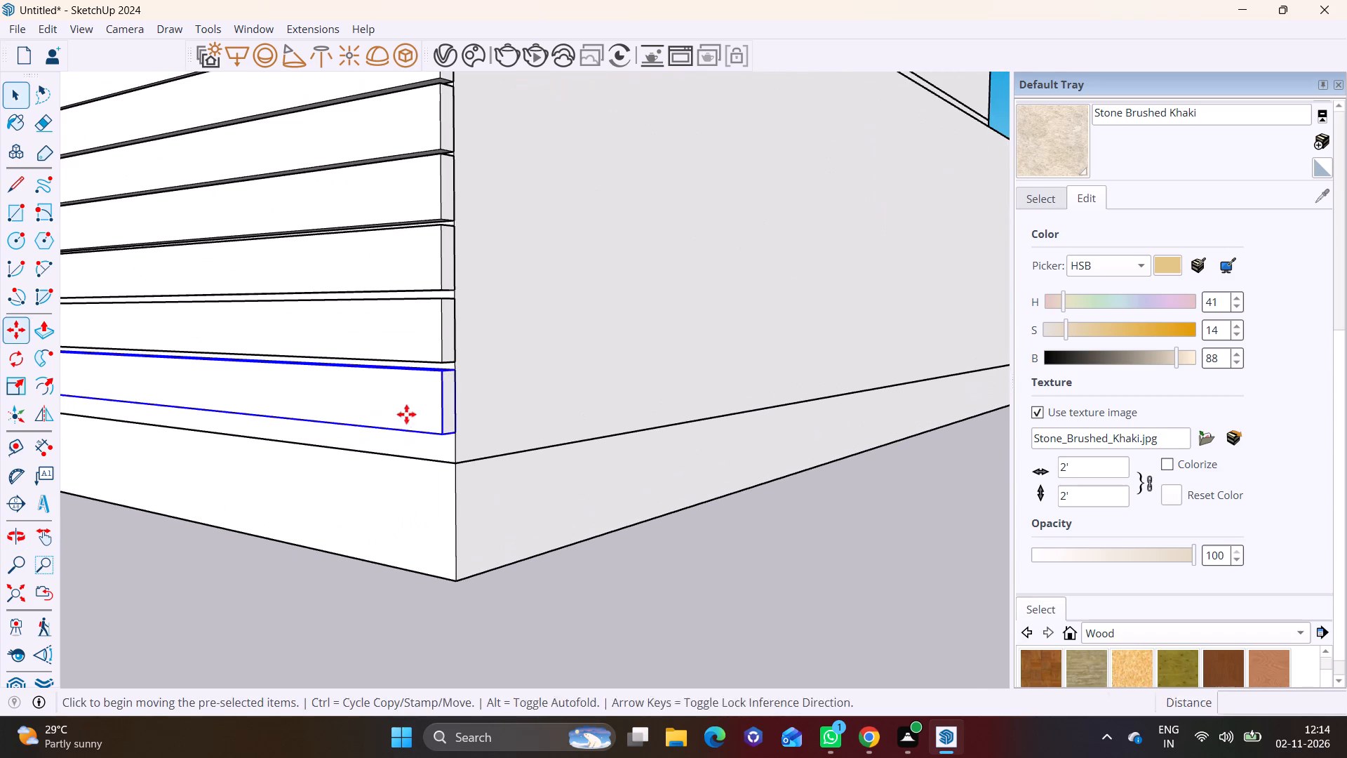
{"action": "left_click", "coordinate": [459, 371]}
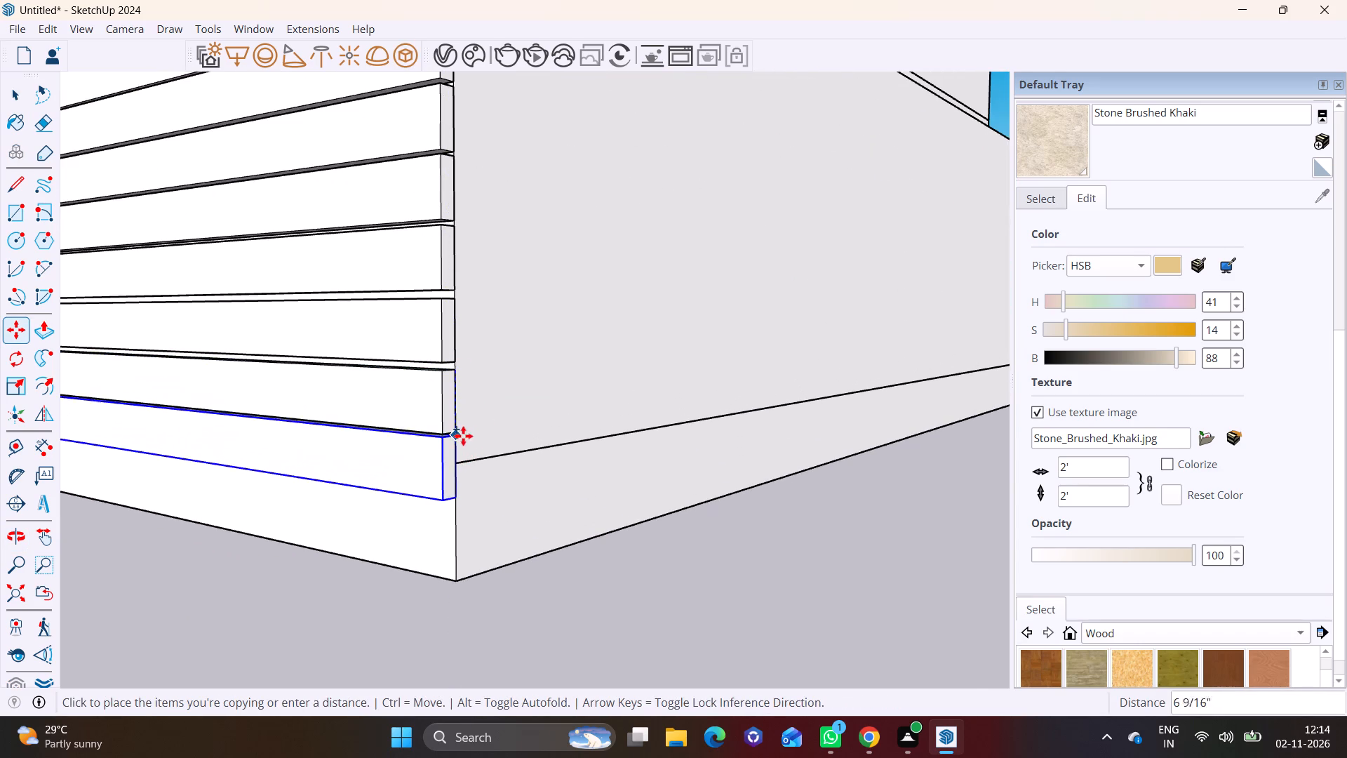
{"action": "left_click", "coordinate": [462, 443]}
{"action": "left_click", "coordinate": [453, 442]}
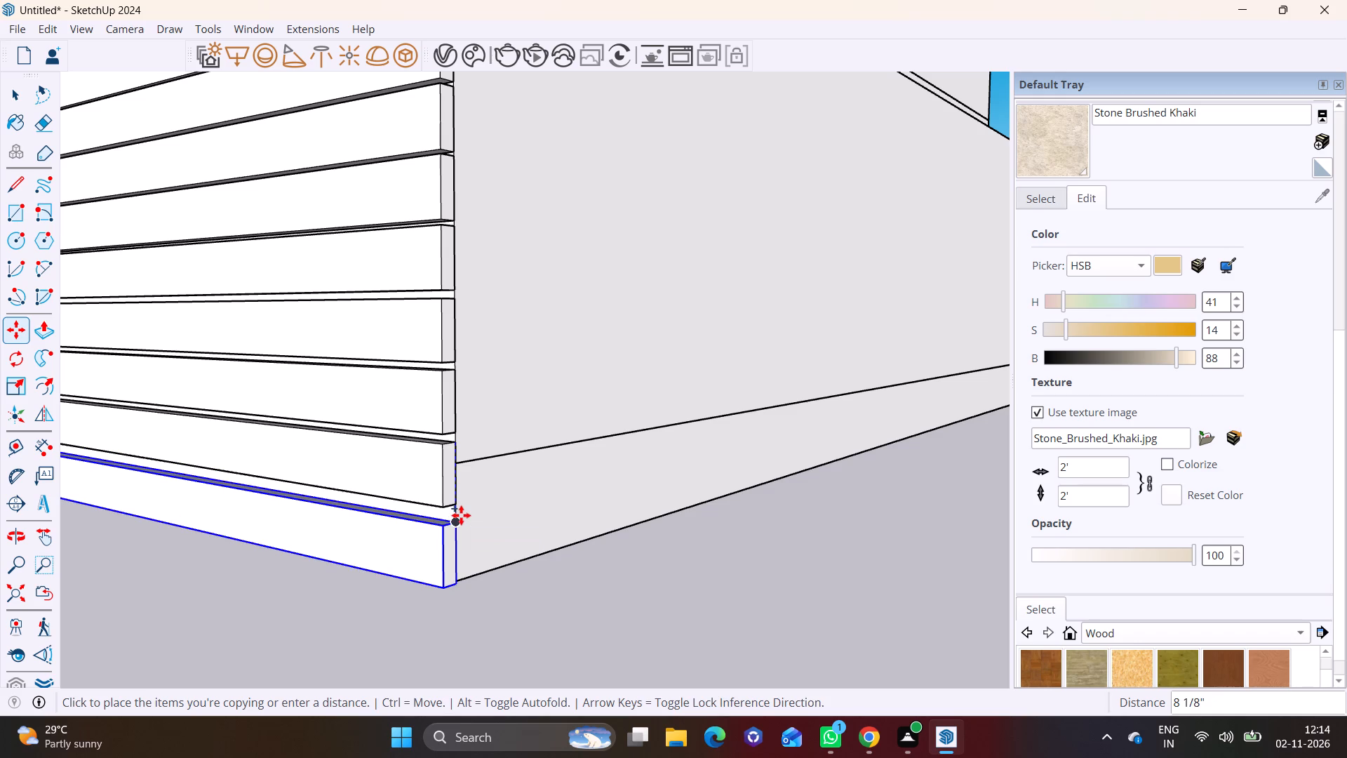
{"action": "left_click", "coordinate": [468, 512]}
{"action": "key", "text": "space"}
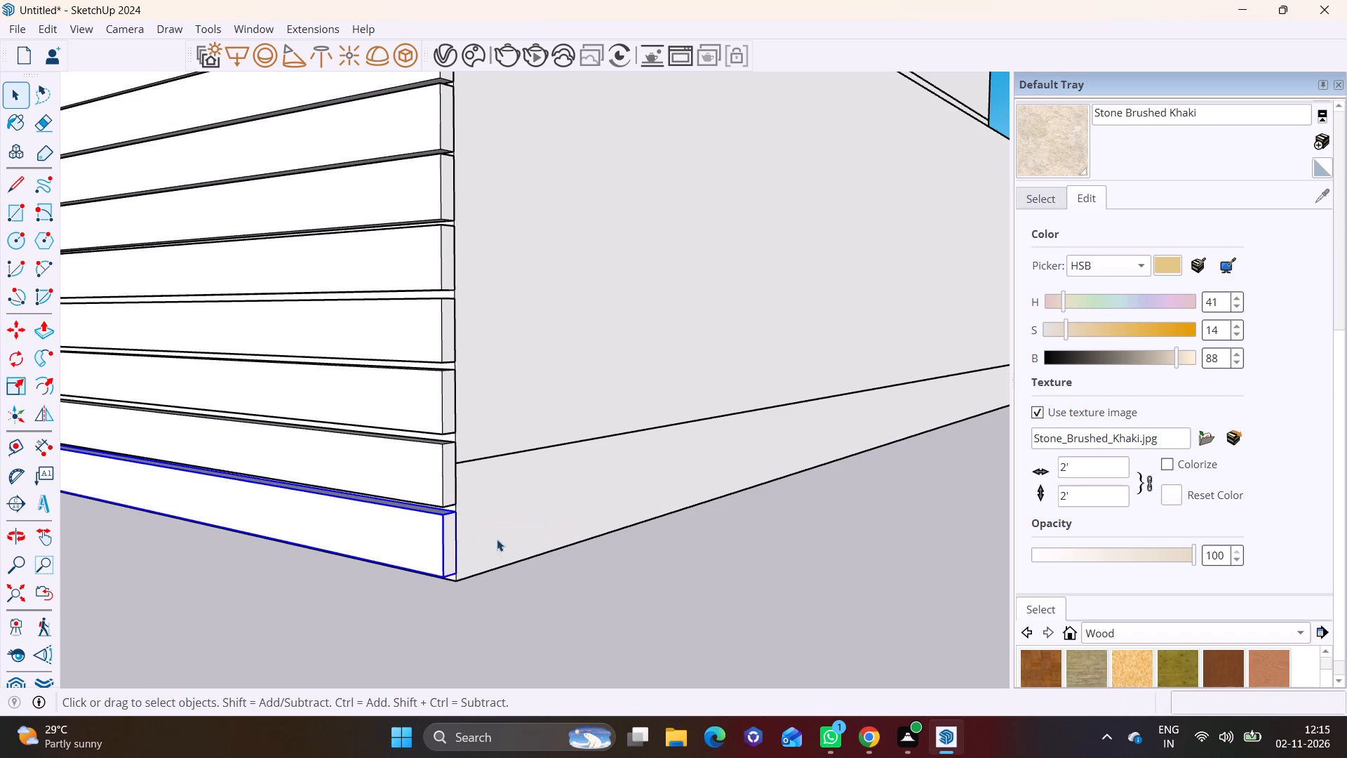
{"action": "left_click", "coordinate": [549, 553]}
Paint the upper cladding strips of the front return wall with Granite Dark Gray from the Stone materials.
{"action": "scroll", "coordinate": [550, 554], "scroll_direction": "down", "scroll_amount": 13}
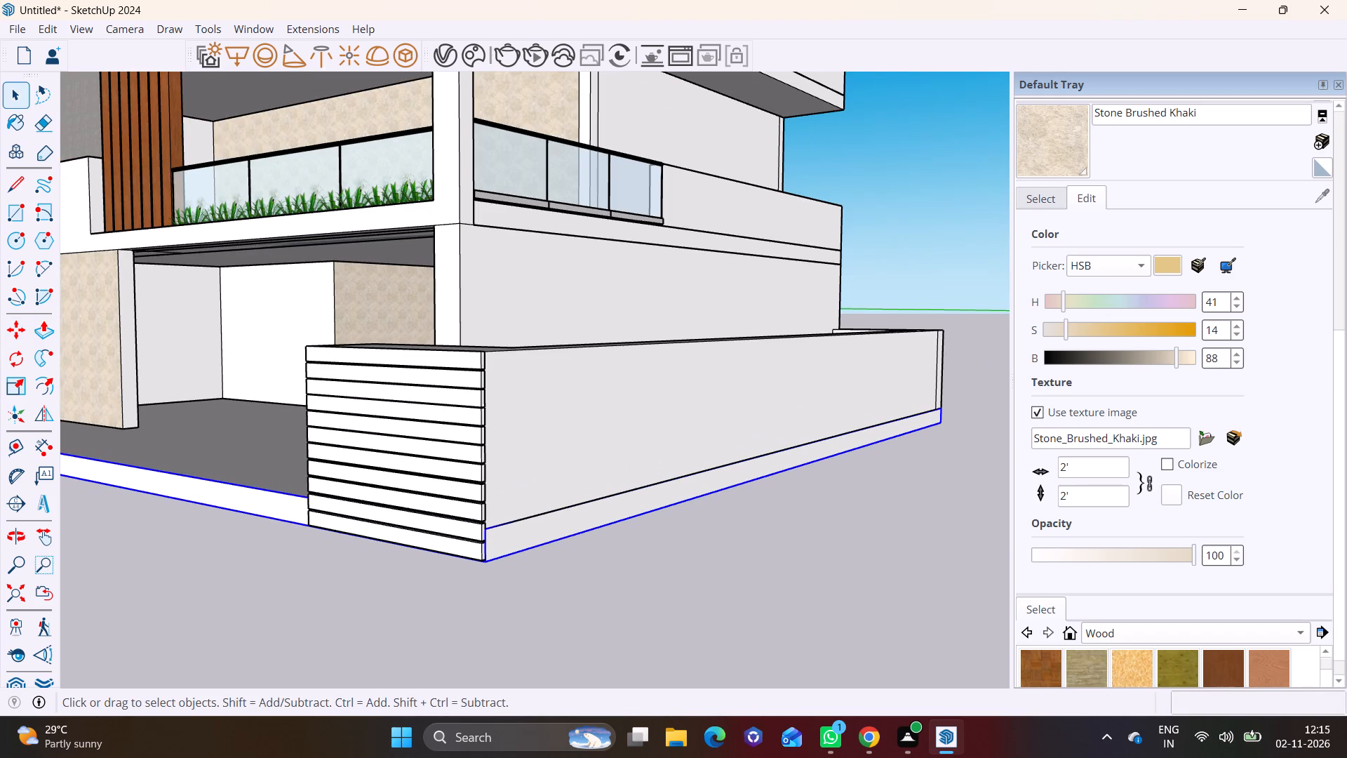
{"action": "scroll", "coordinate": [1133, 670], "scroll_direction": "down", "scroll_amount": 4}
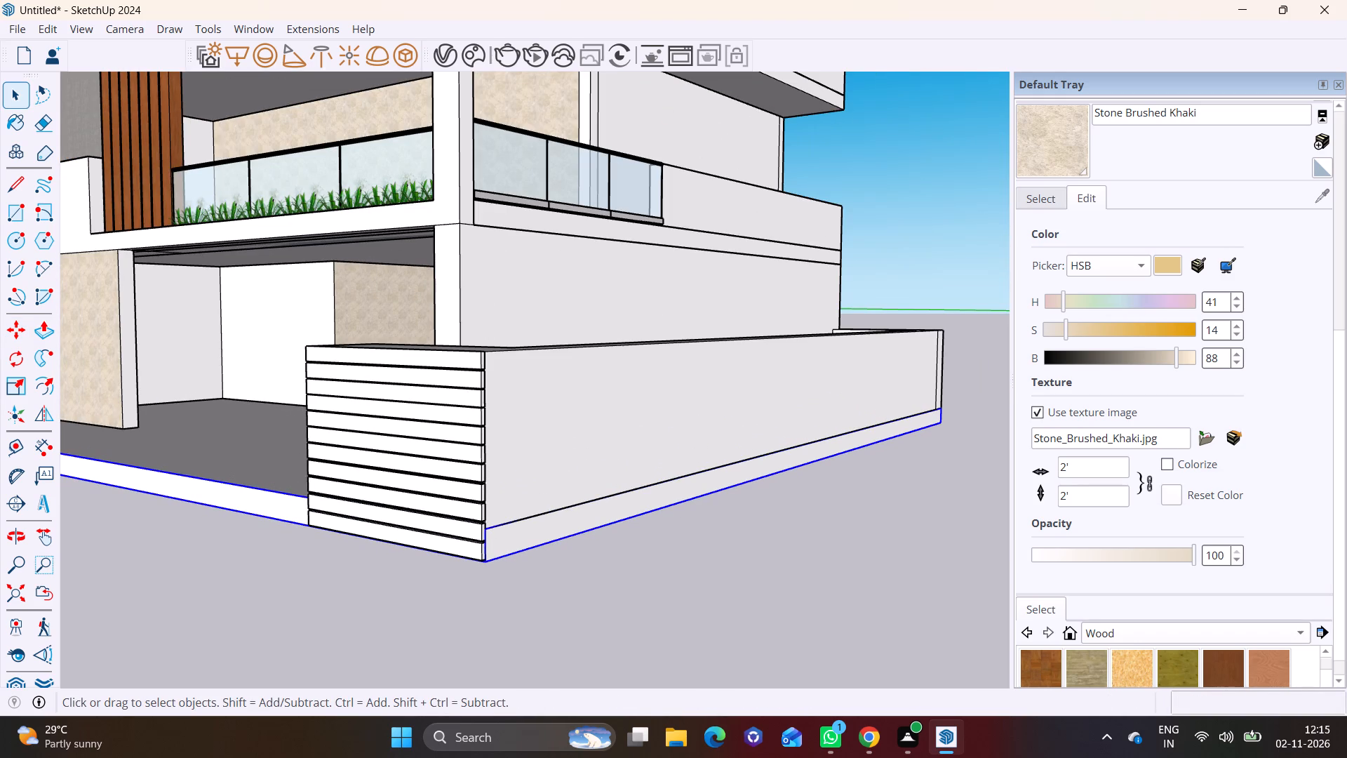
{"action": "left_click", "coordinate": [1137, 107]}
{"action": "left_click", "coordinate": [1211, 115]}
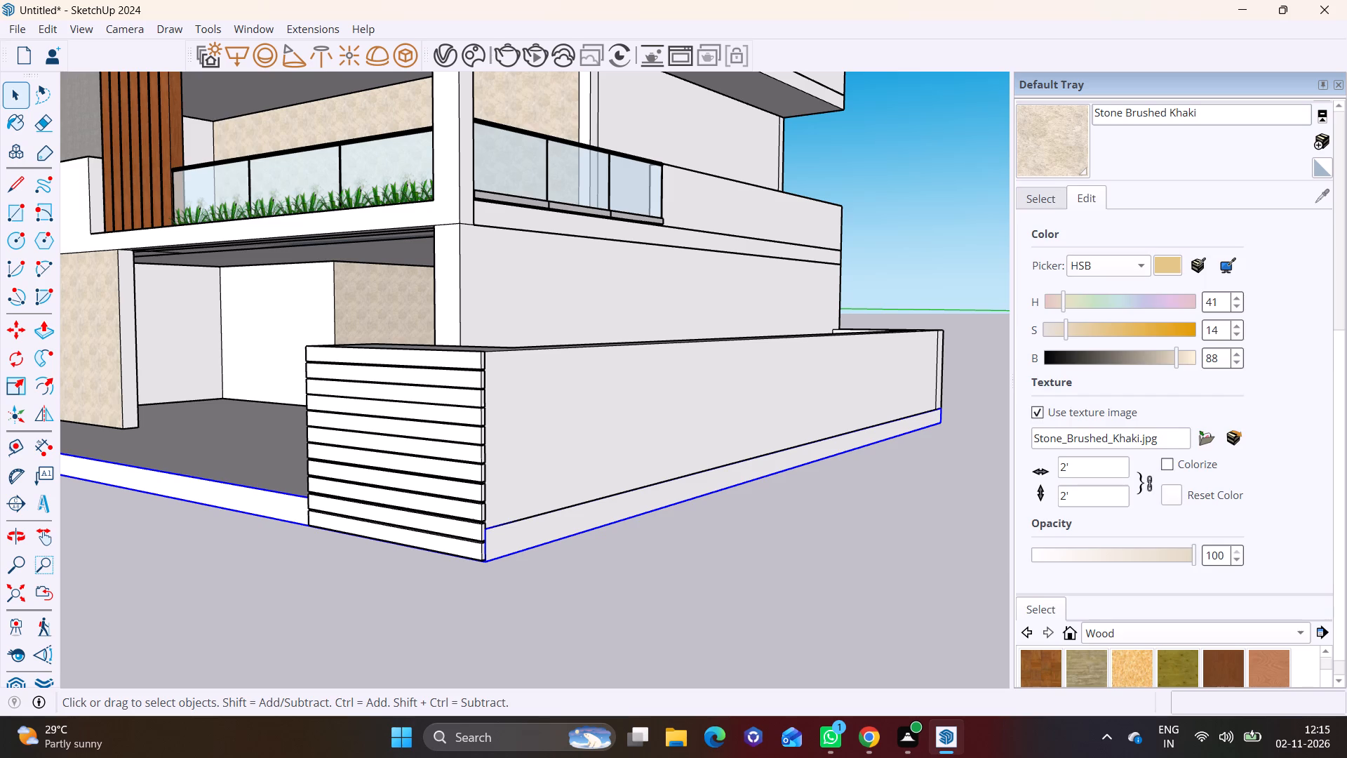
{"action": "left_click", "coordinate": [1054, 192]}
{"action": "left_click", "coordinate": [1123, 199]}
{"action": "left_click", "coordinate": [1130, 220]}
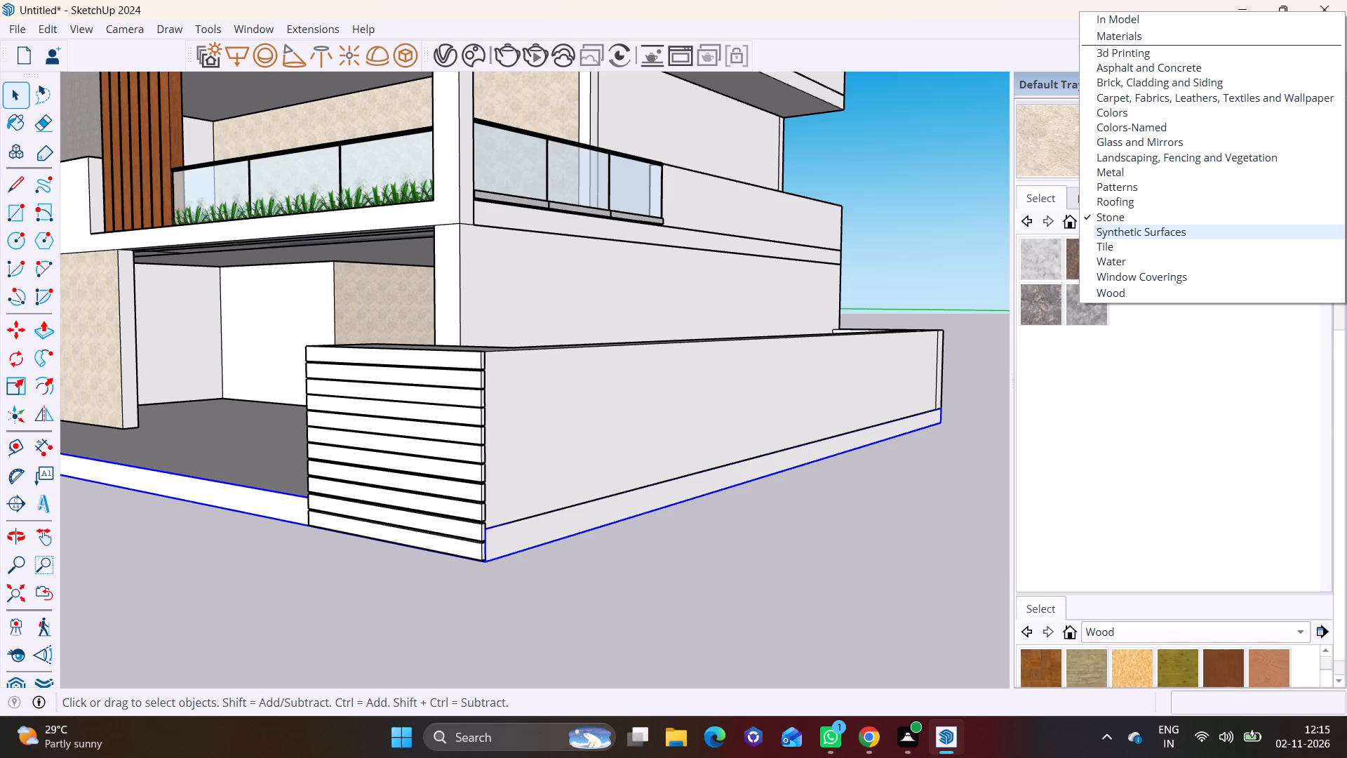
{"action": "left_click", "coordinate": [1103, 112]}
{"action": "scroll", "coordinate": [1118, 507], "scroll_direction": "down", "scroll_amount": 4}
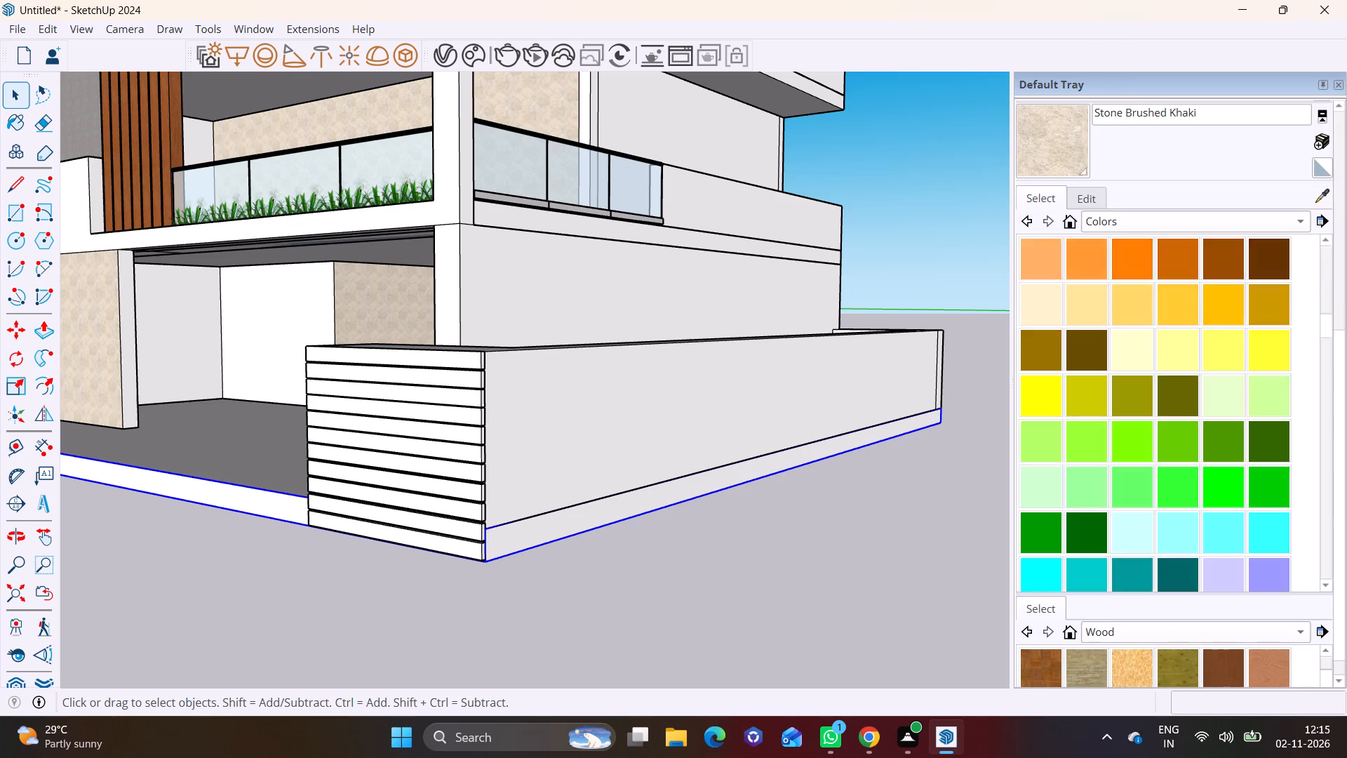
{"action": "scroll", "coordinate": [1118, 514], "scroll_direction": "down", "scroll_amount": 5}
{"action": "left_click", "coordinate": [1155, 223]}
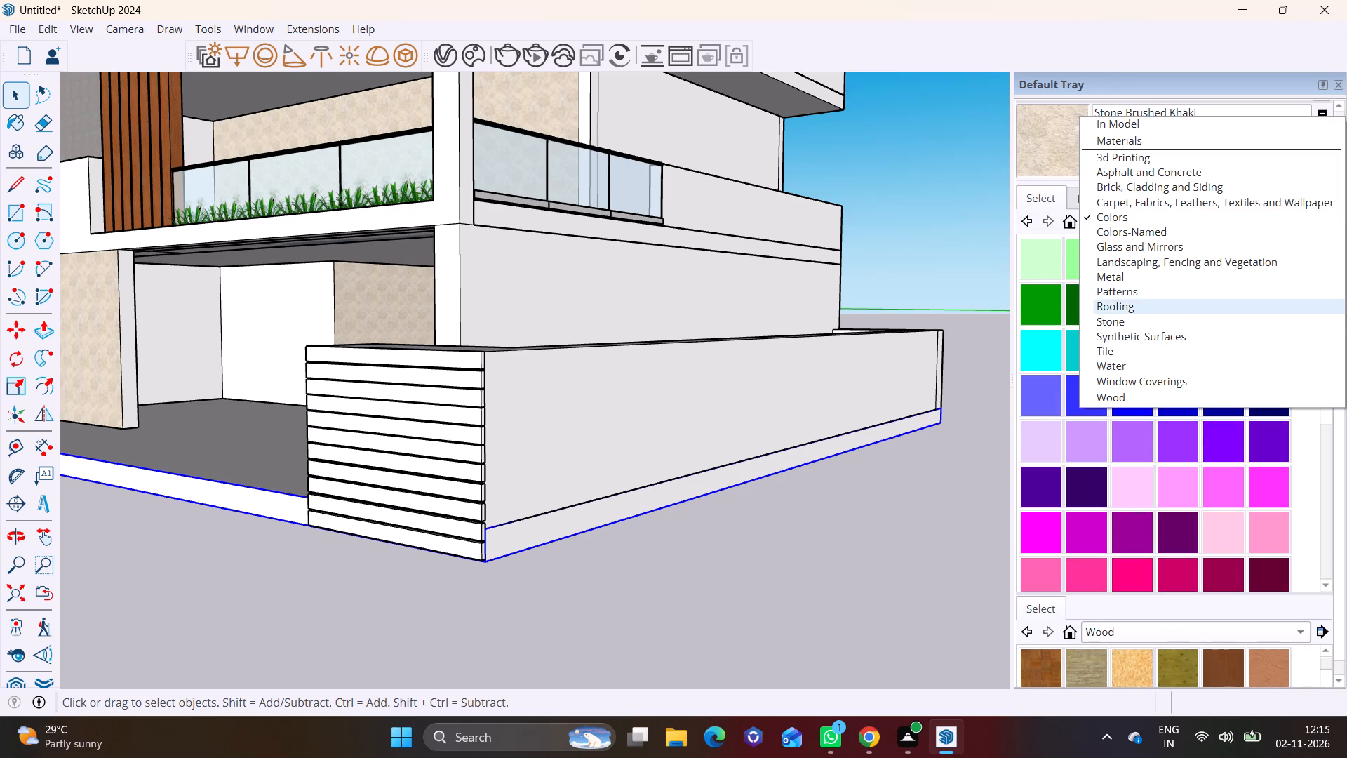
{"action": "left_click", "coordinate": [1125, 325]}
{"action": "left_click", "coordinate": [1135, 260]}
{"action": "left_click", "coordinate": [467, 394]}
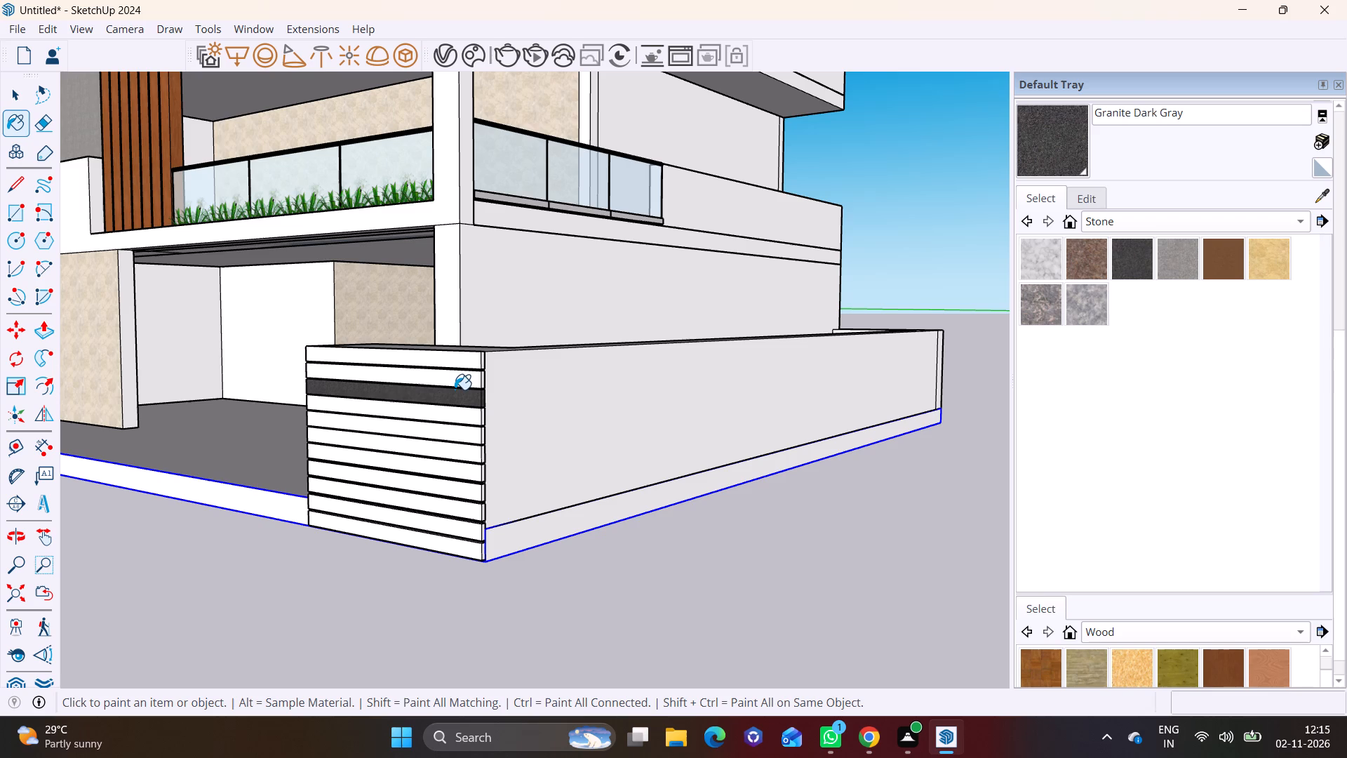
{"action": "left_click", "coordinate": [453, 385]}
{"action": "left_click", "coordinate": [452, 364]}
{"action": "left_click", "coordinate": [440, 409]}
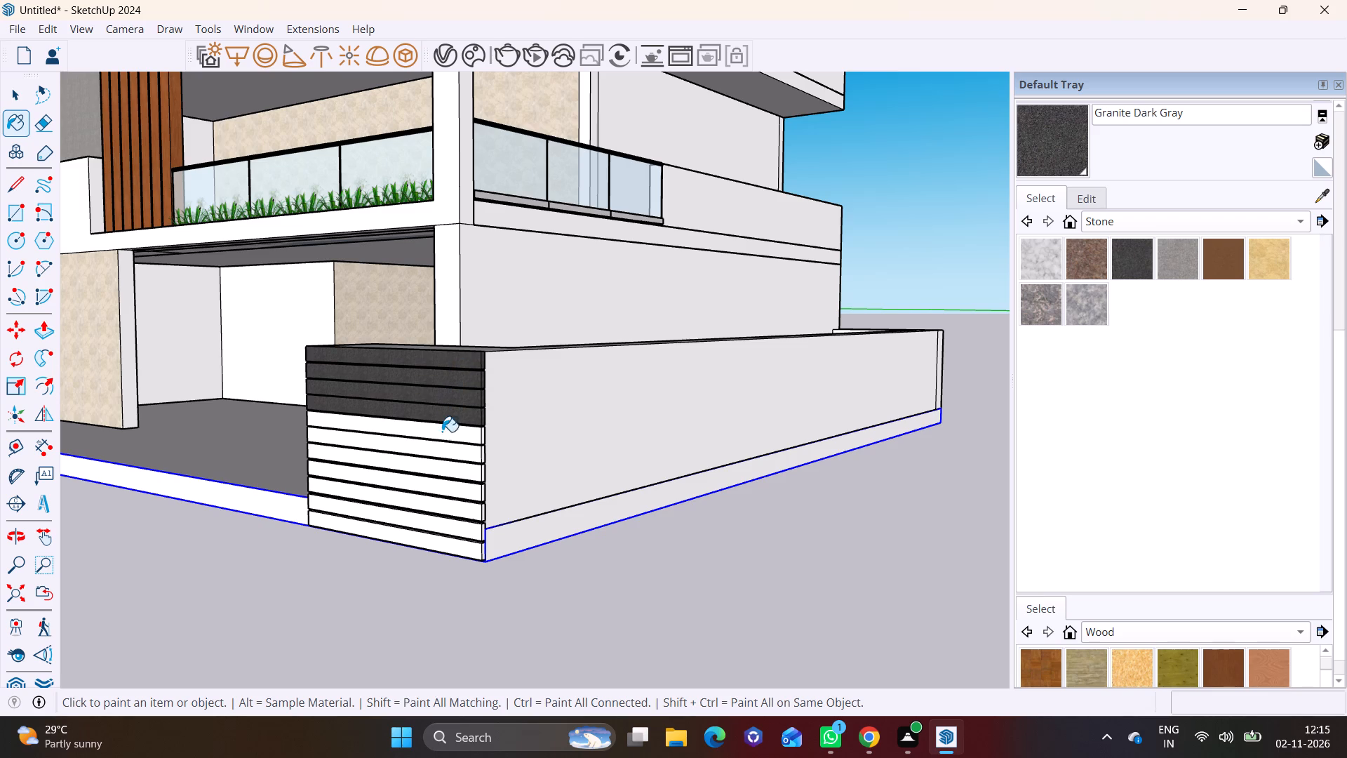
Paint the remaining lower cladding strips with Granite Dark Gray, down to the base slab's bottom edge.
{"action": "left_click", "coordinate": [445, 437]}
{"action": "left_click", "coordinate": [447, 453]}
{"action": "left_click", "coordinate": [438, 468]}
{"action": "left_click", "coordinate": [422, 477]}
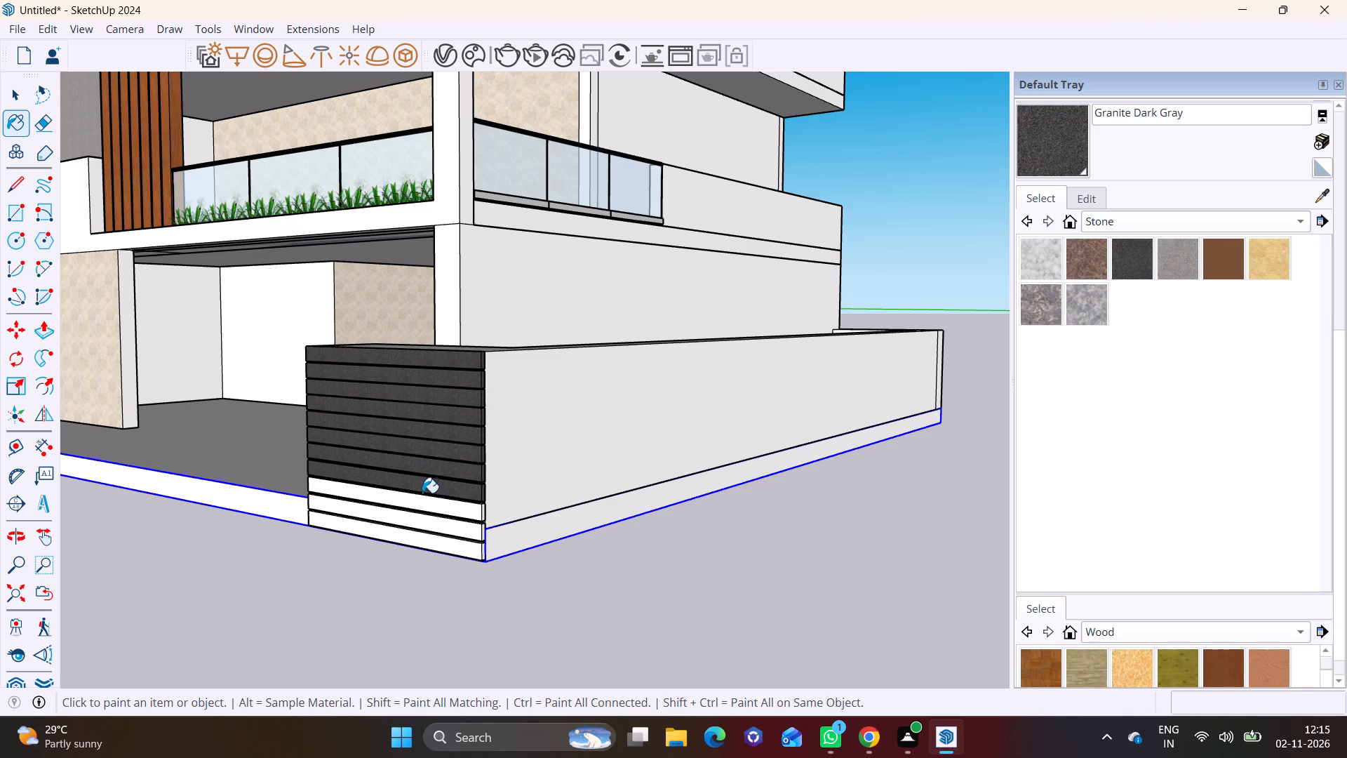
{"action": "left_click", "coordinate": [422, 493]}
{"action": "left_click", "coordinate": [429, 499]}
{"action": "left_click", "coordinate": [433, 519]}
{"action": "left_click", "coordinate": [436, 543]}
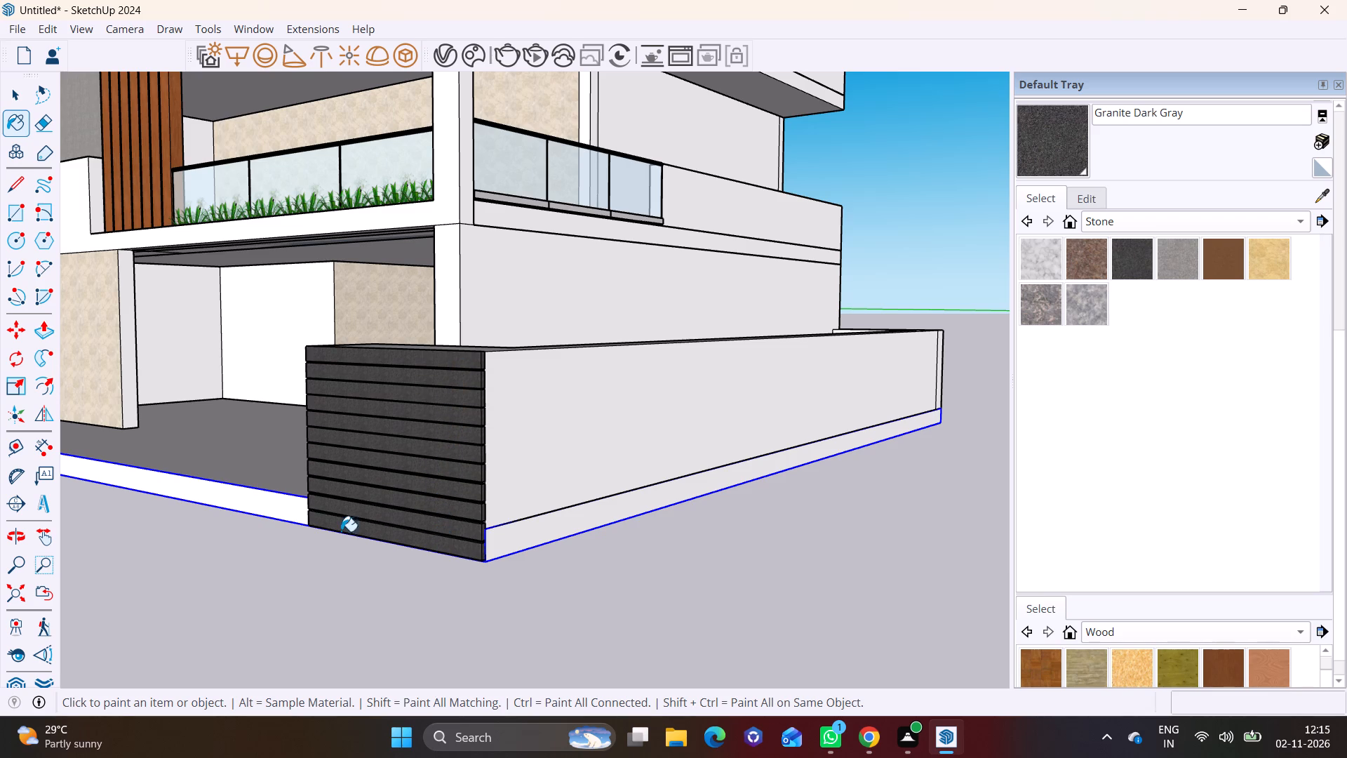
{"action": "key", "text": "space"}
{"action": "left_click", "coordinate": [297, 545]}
Examine the dark-clad return wall and the boundary walls from around the house's front corner.
{"action": "scroll", "coordinate": [237, 512], "scroll_direction": "down", "scroll_amount": 6}
{"action": "middle_click_drag", "start_coordinate": [231, 499], "coordinate": [552, 616], "text": "shift"}
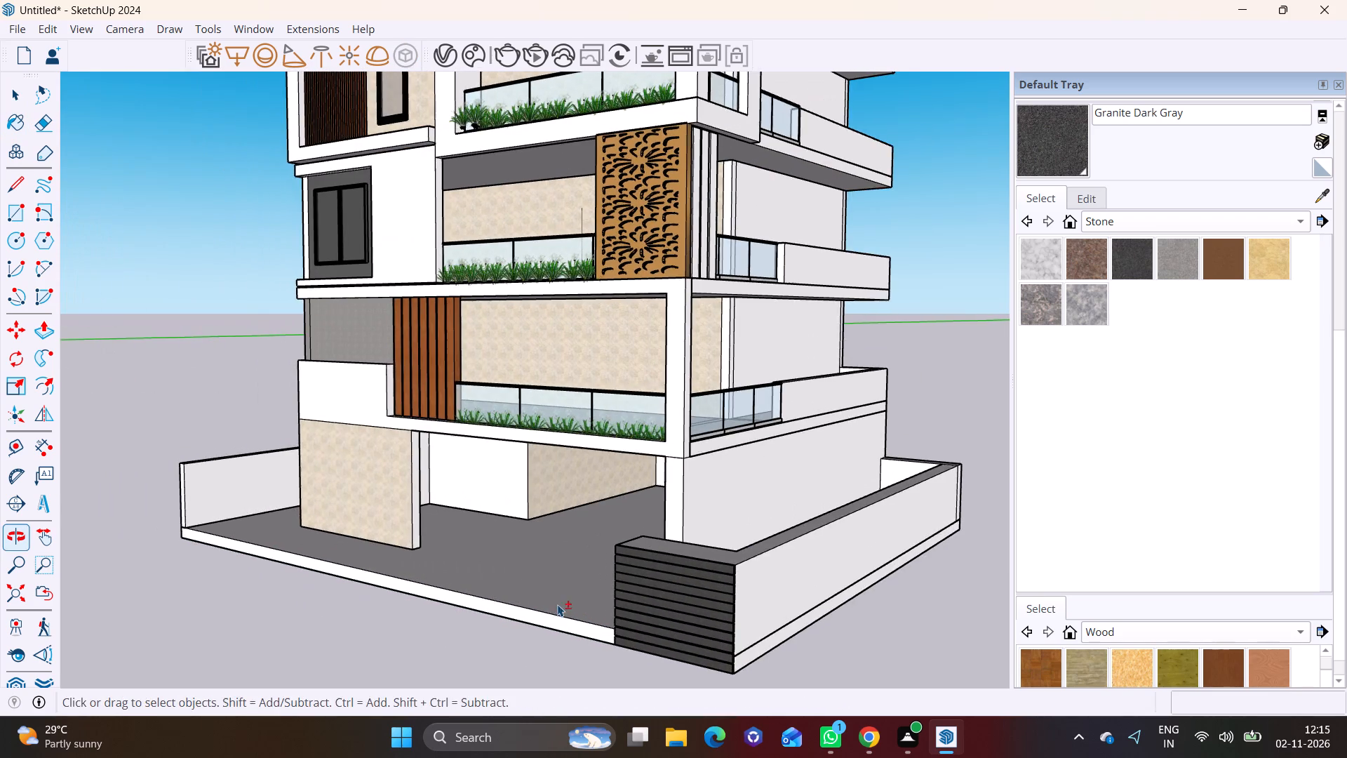
{"action": "middle_click_drag", "start_coordinate": [565, 591], "coordinate": [644, 550]}
{"action": "middle_click_drag", "start_coordinate": [676, 511], "coordinate": [362, 492], "text": "shift"}
{"action": "scroll", "coordinate": [501, 530], "scroll_direction": "up", "scroll_amount": 1}
{"action": "middle_click_drag", "start_coordinate": [529, 549], "coordinate": [613, 568]}
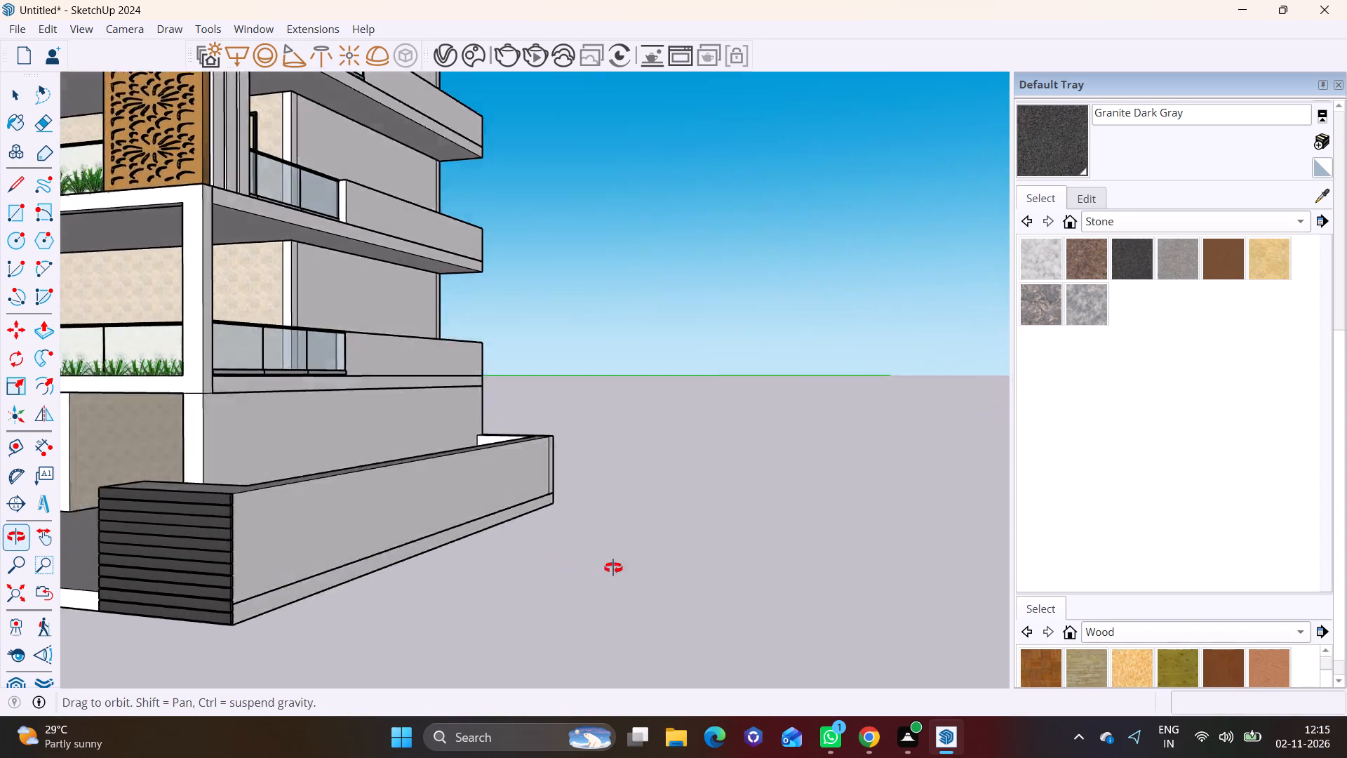
{"action": "middle_click_drag", "start_coordinate": [613, 568], "coordinate": [740, 555]}
{"action": "scroll", "coordinate": [582, 531], "scroll_direction": "down", "scroll_amount": 2}
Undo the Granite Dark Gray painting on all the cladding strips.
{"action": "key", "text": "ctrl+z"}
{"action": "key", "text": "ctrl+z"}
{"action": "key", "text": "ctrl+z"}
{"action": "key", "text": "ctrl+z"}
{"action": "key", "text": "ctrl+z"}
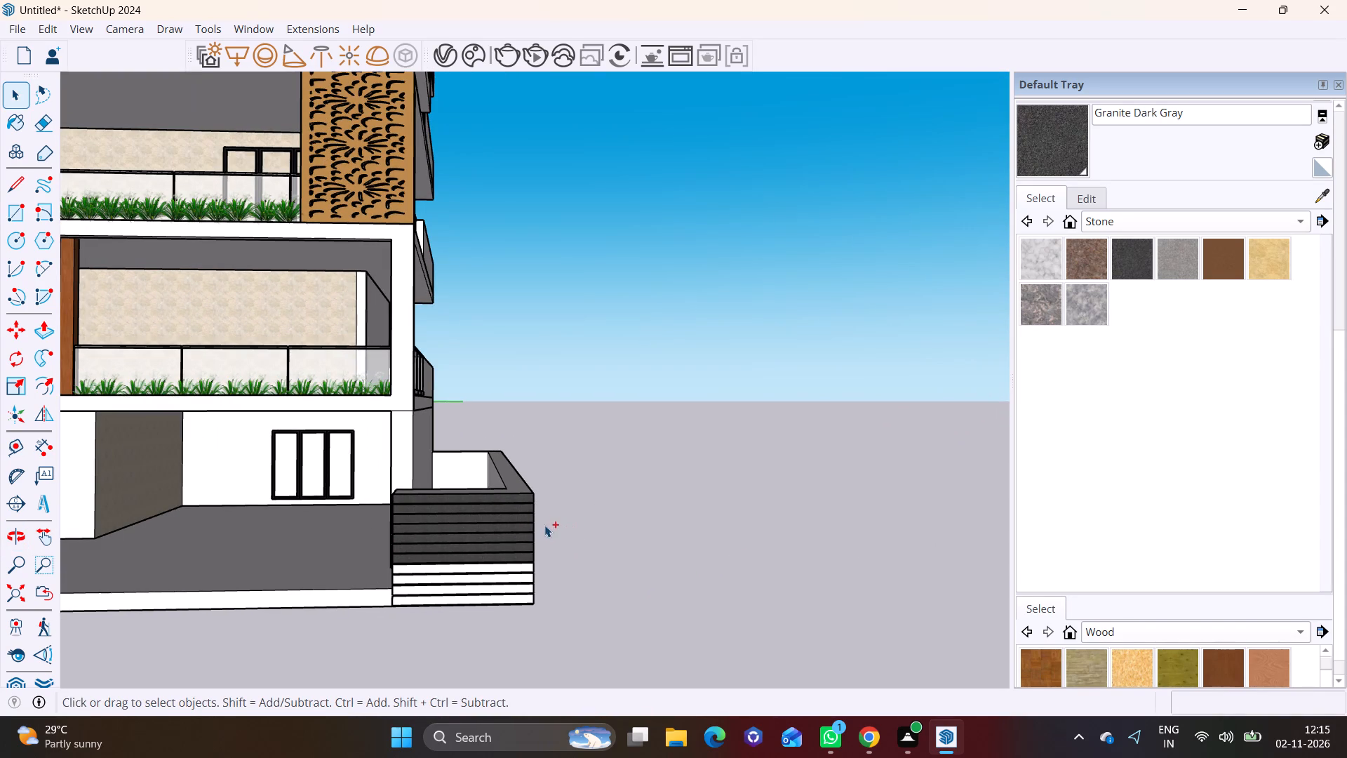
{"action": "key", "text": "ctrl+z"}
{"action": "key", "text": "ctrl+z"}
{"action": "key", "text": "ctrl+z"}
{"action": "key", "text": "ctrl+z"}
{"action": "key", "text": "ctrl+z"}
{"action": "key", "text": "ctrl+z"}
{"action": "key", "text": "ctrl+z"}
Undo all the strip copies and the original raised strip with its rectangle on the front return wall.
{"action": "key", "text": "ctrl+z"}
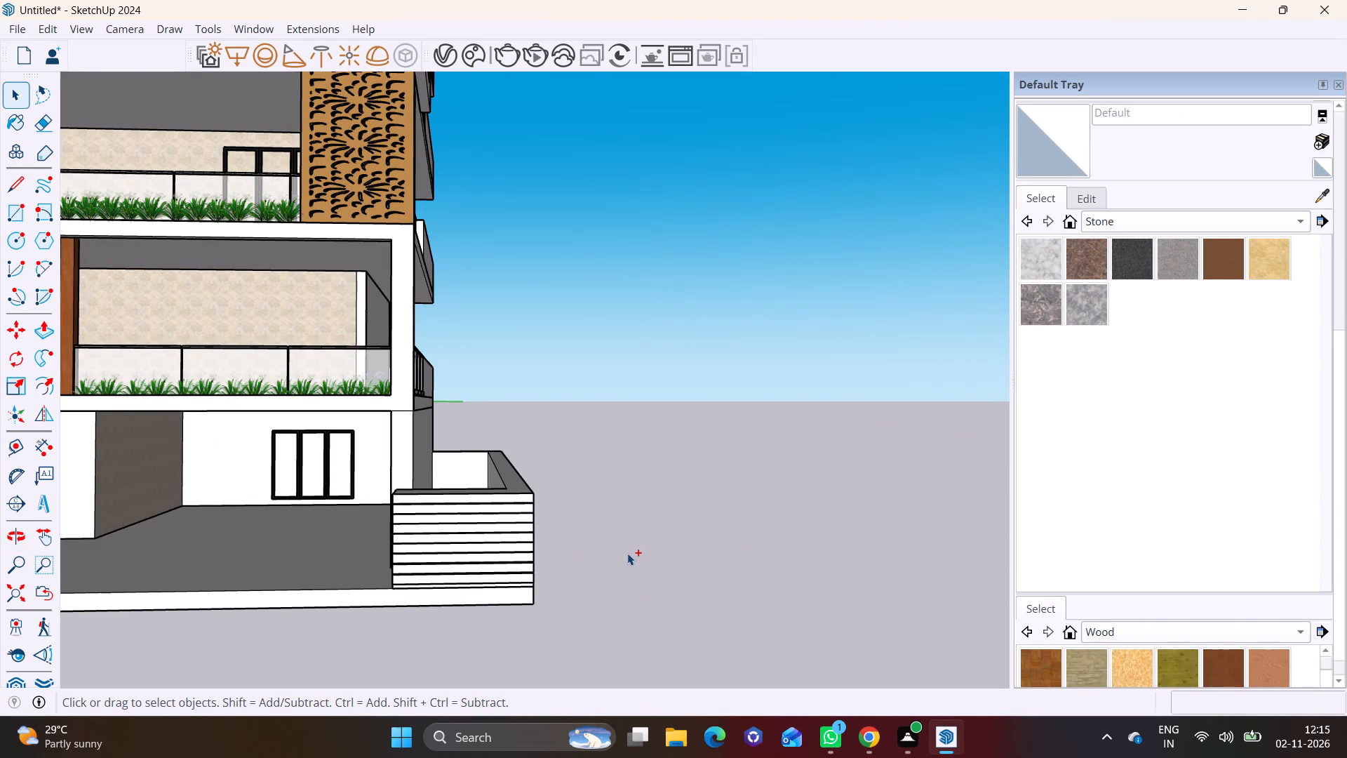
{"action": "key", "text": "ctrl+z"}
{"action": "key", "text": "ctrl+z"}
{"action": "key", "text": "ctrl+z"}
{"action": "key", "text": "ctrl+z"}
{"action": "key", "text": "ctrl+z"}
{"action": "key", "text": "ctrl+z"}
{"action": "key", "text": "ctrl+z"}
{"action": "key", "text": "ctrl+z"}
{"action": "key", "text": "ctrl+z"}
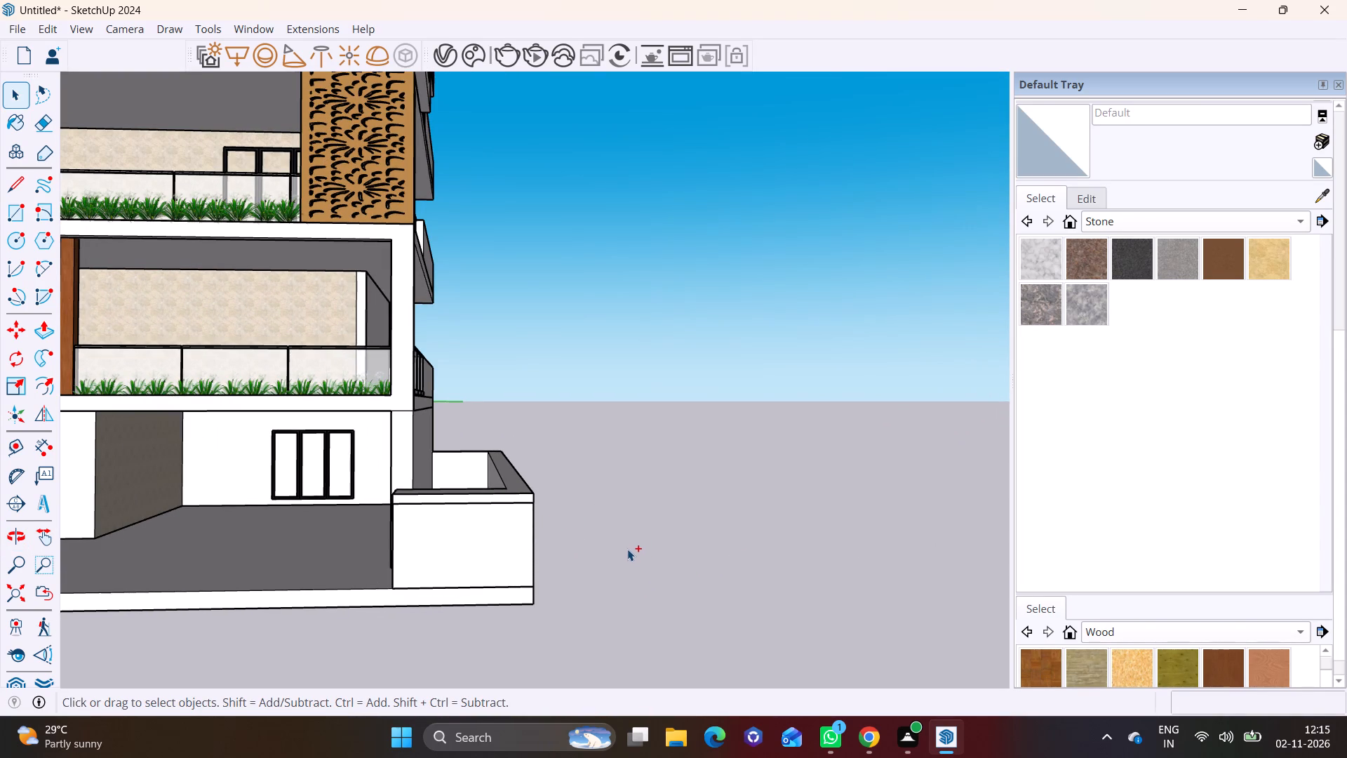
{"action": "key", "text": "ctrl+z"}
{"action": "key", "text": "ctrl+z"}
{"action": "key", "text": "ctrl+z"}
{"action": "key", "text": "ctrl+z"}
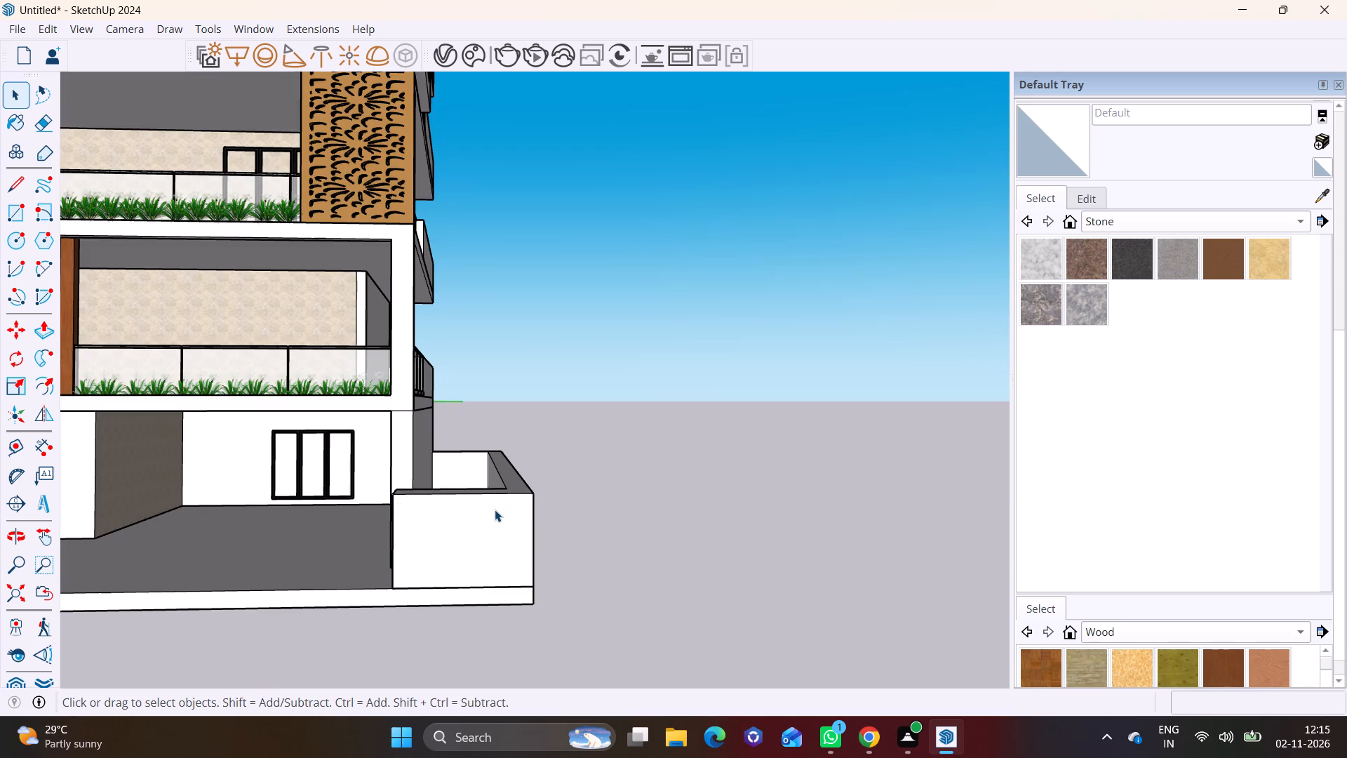
Draw lines from the wall's inner corner across its top and about 5' 4" down the front face to the base slab.
{"action": "middle_click_drag", "start_coordinate": [466, 500], "coordinate": [499, 624]}
{"action": "scroll", "coordinate": [540, 597], "scroll_direction": "up", "scroll_amount": 4}
{"action": "left_click", "coordinate": [15, 185]}
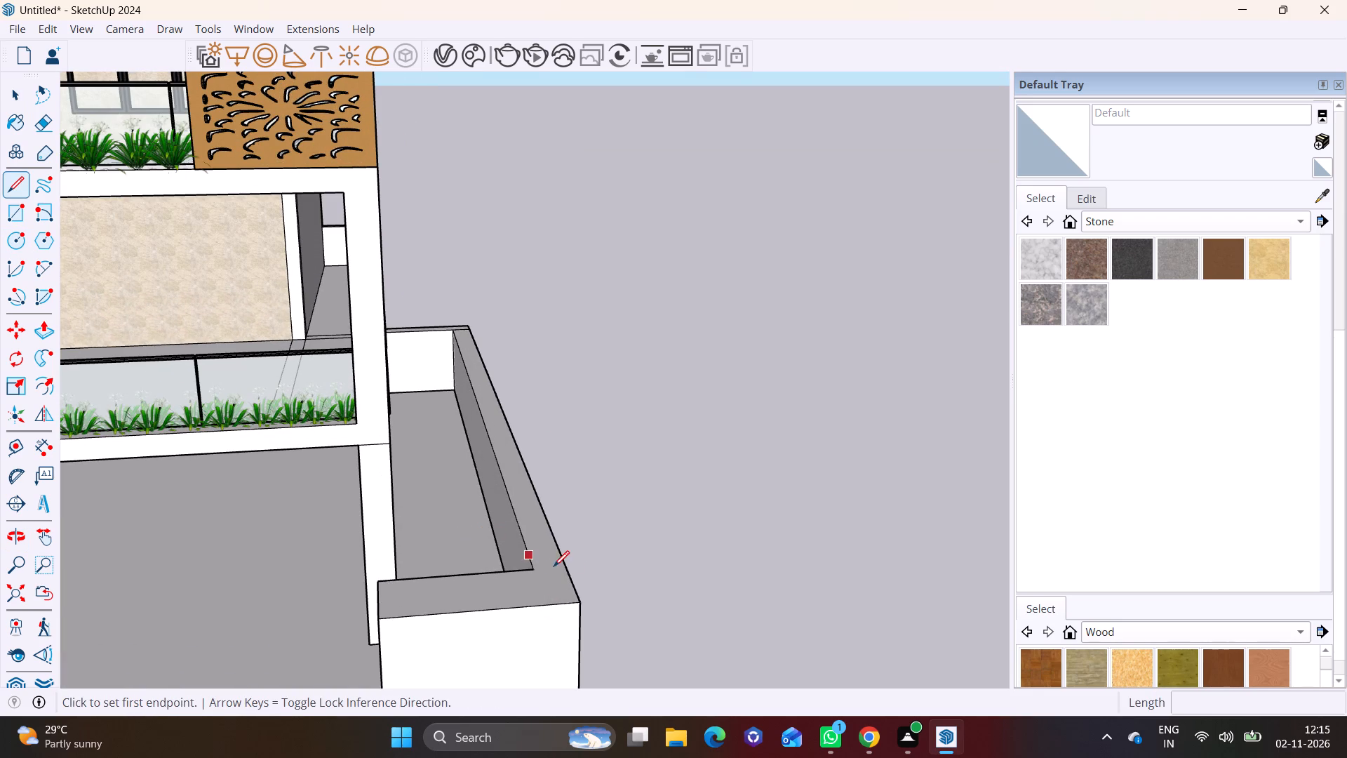
{"action": "left_click", "coordinate": [532, 565]}
{"action": "left_click", "coordinate": [540, 606]}
{"action": "middle_click_drag", "start_coordinate": [548, 606], "coordinate": [497, 450]}
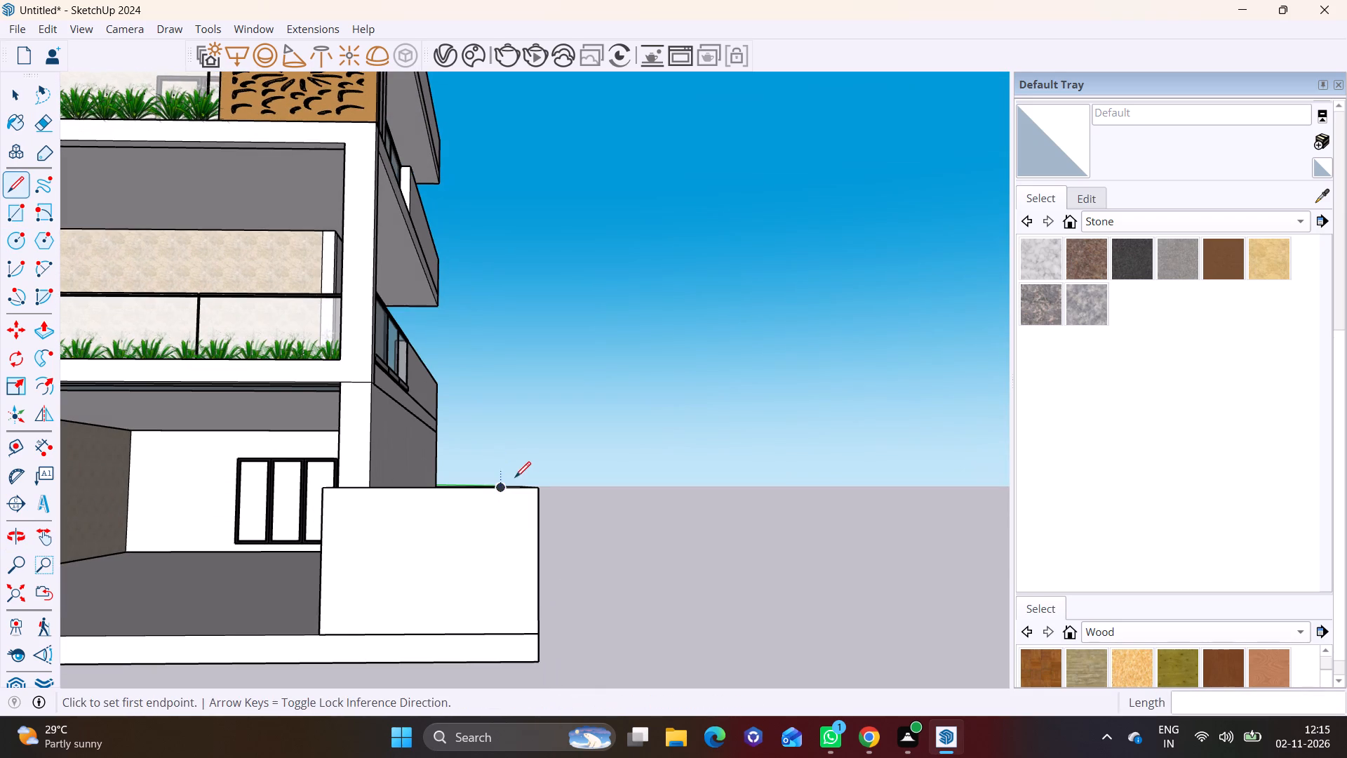
{"action": "left_click", "coordinate": [497, 485]}
{"action": "left_click", "coordinate": [505, 634]}
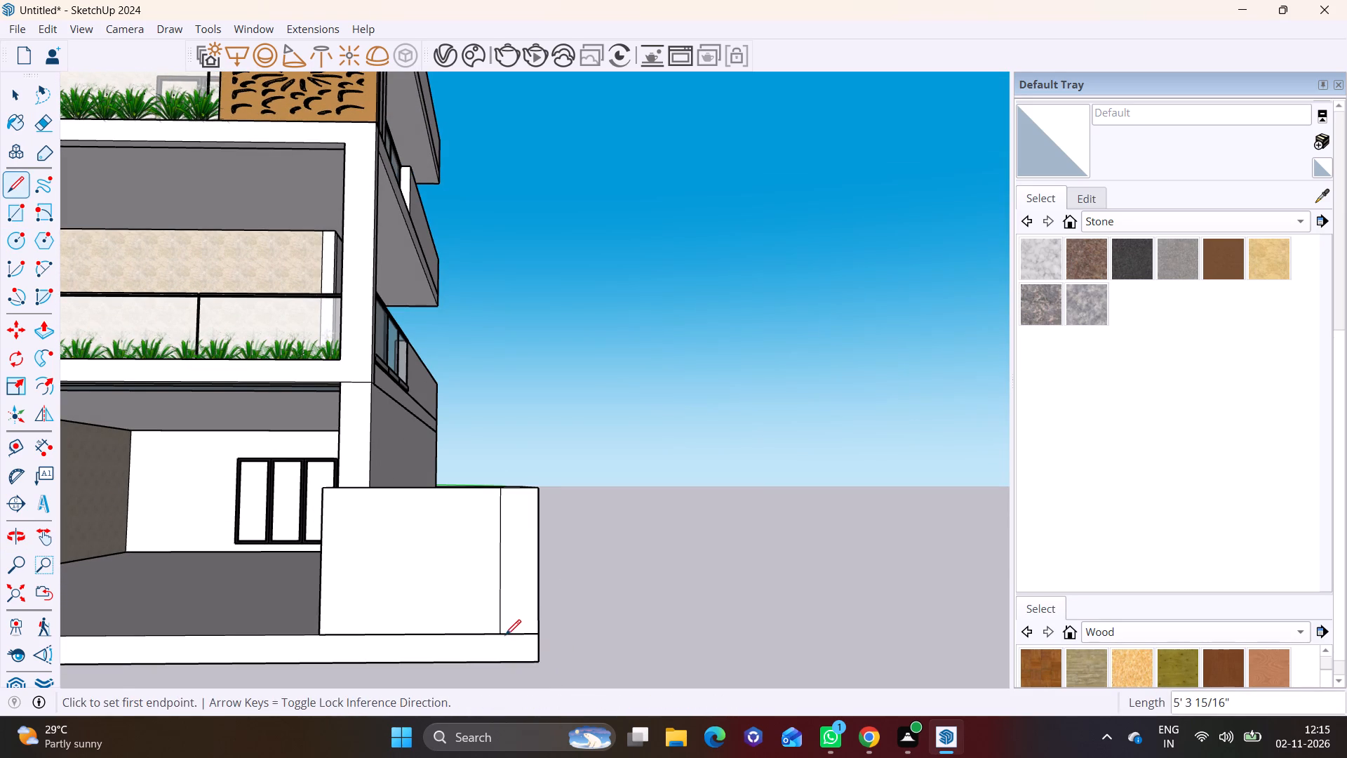
{"action": "key", "text": "space"}
{"action": "left_click", "coordinate": [569, 571]}
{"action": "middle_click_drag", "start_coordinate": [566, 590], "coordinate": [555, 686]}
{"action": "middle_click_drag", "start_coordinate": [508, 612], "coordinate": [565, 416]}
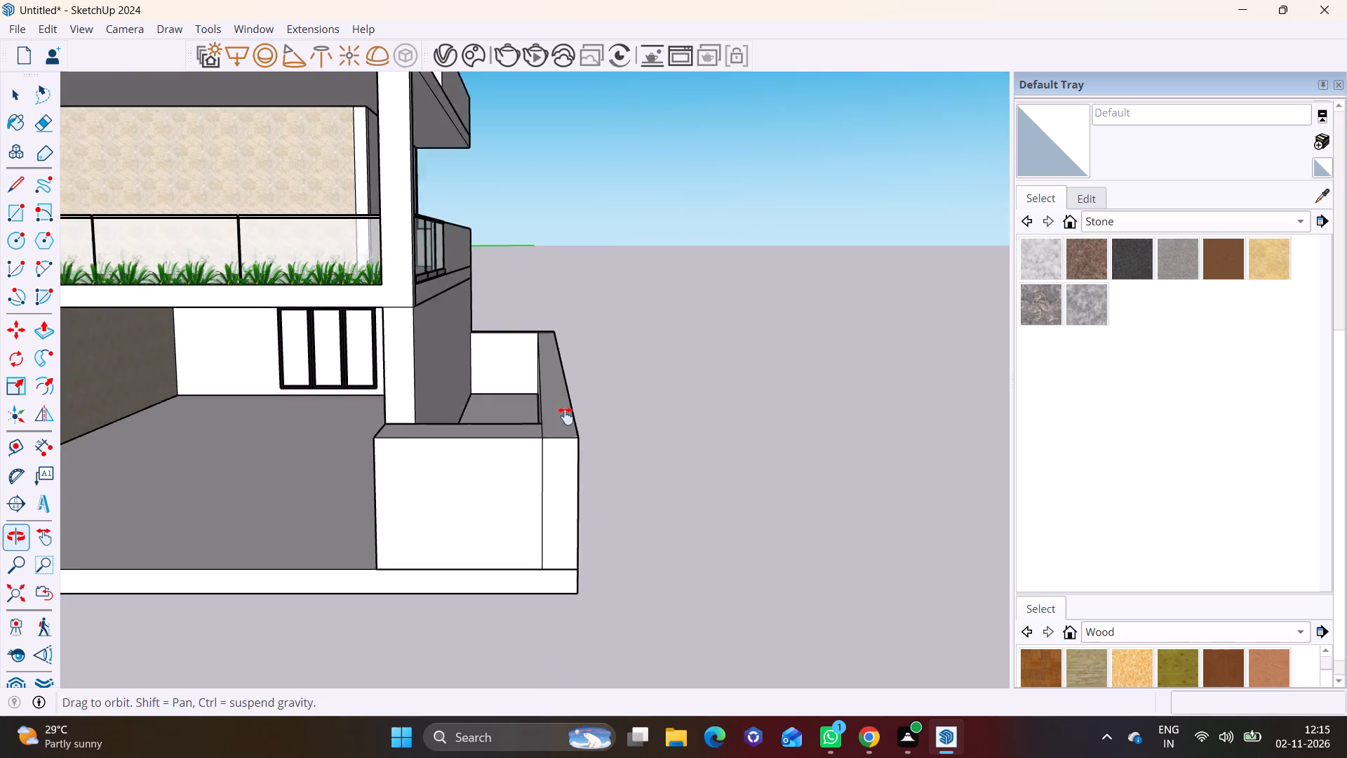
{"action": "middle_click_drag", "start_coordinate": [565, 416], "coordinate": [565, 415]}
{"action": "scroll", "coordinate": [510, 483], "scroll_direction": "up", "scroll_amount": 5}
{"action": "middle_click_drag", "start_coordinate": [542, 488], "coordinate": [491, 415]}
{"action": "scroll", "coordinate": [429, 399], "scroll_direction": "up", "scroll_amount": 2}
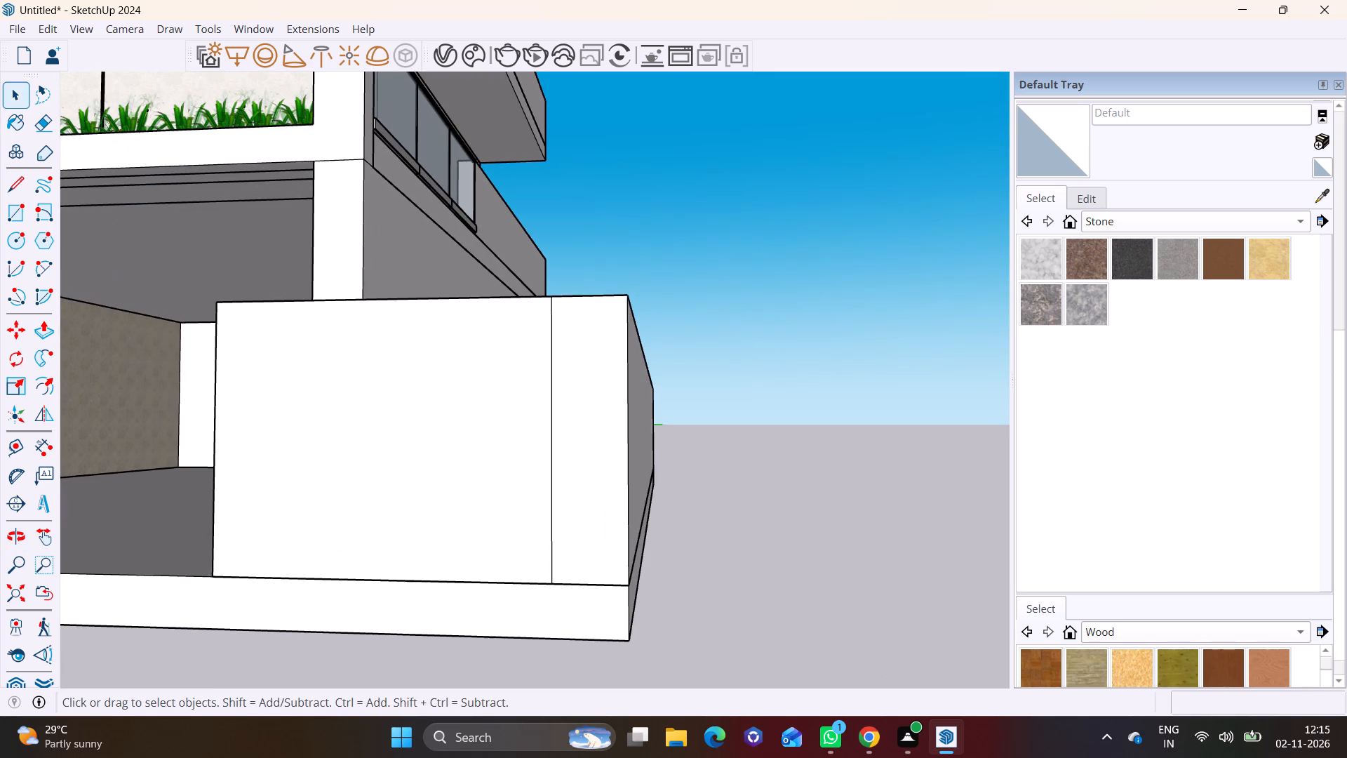
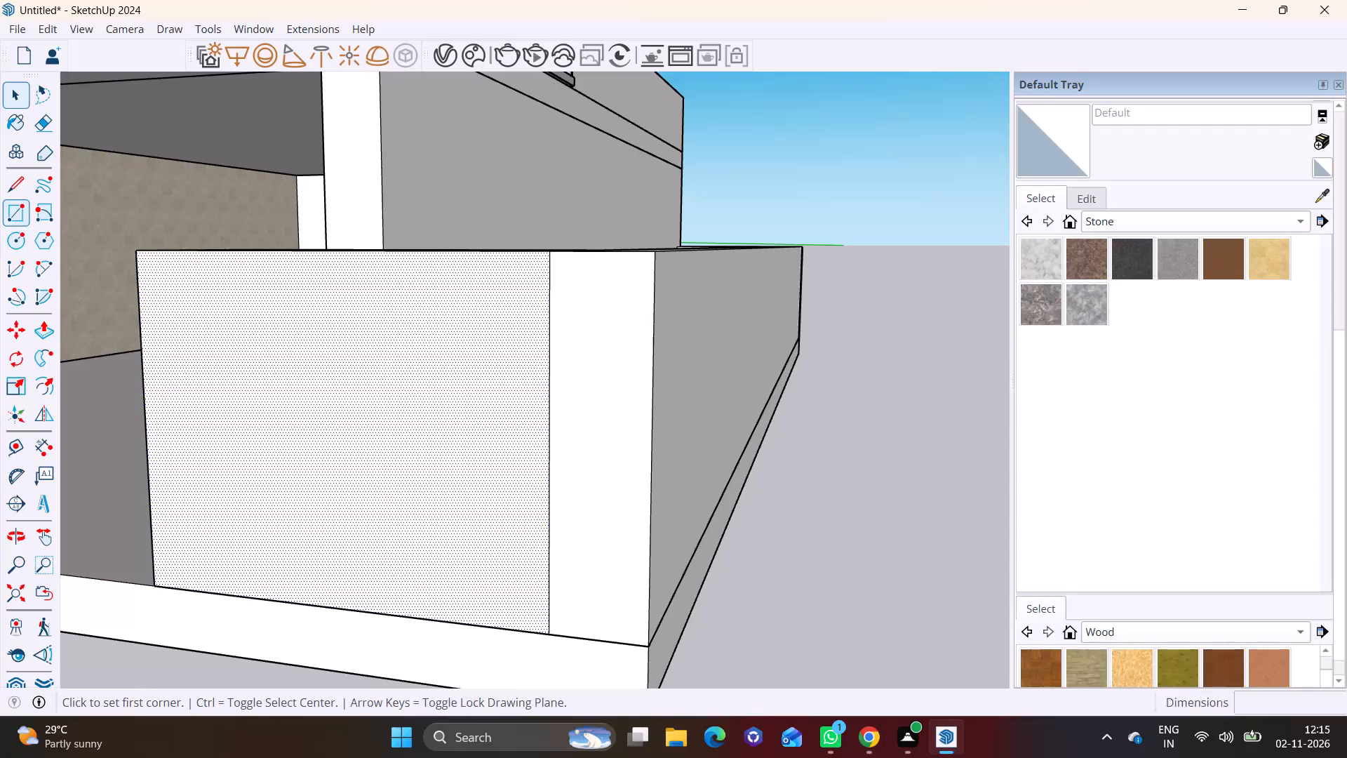
Draw a rectangle about 6 1/4" by 6' 7 1/8" along the top of the boundary wall's end face and group it.
{"action": "left_click", "coordinate": [134, 253]}
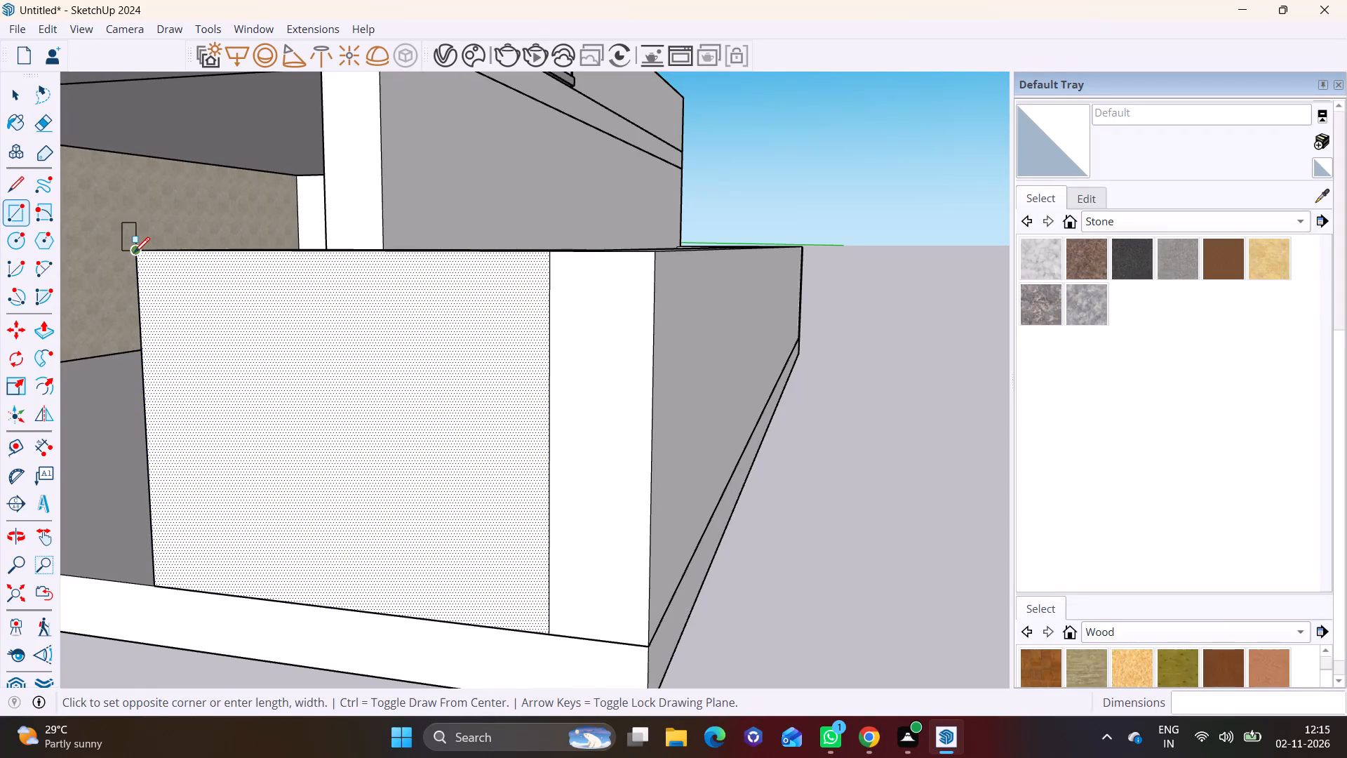
{"action": "left_click", "coordinate": [544, 291]}
{"action": "middle_click_drag", "start_coordinate": [545, 305], "coordinate": [360, 363]}
{"action": "key", "text": "space"}
{"action": "double_click", "coordinate": [396, 285]}
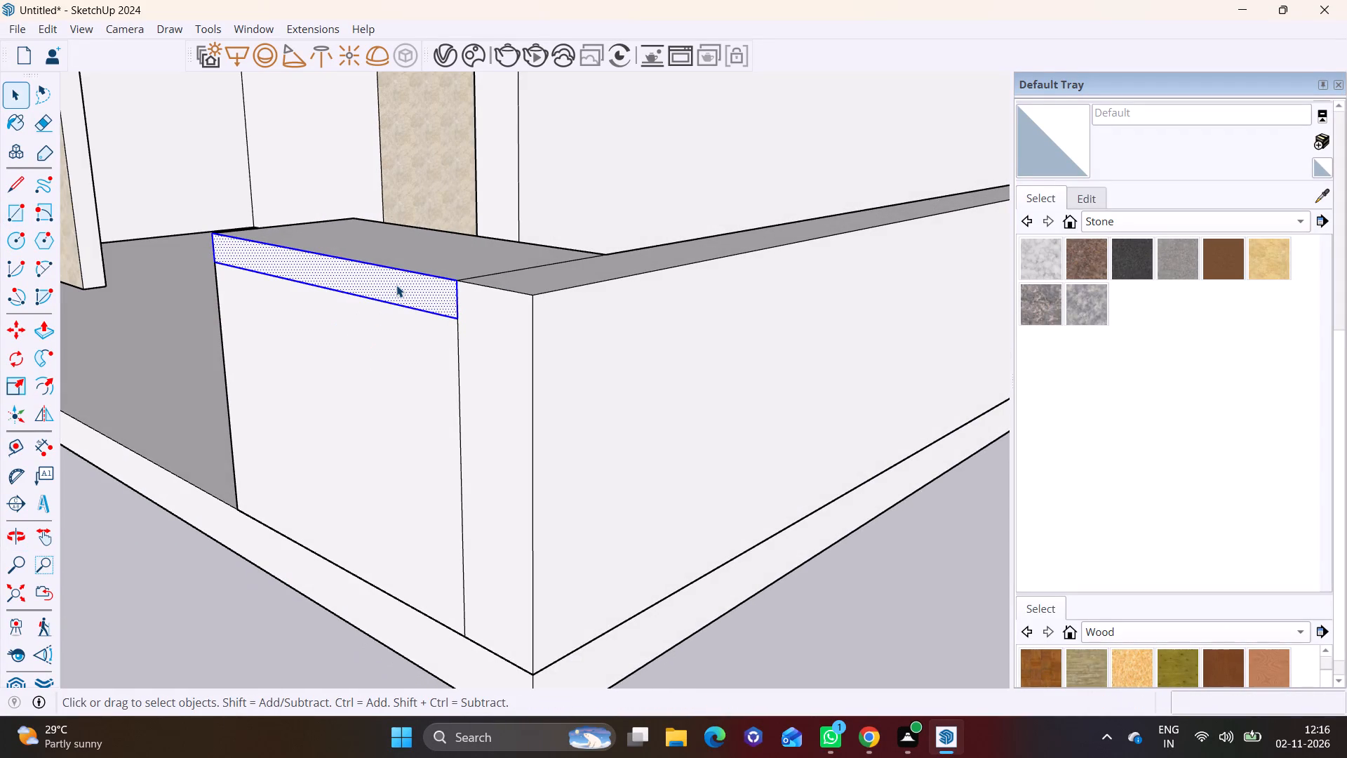
{"action": "right_click", "coordinate": [396, 285]}
{"action": "left_click", "coordinate": [453, 456]}
Inside the new group, push/pull the strip's face outward about 11/16" and leave the group.
{"action": "scroll", "coordinate": [406, 288], "scroll_direction": "up", "scroll_amount": 3}
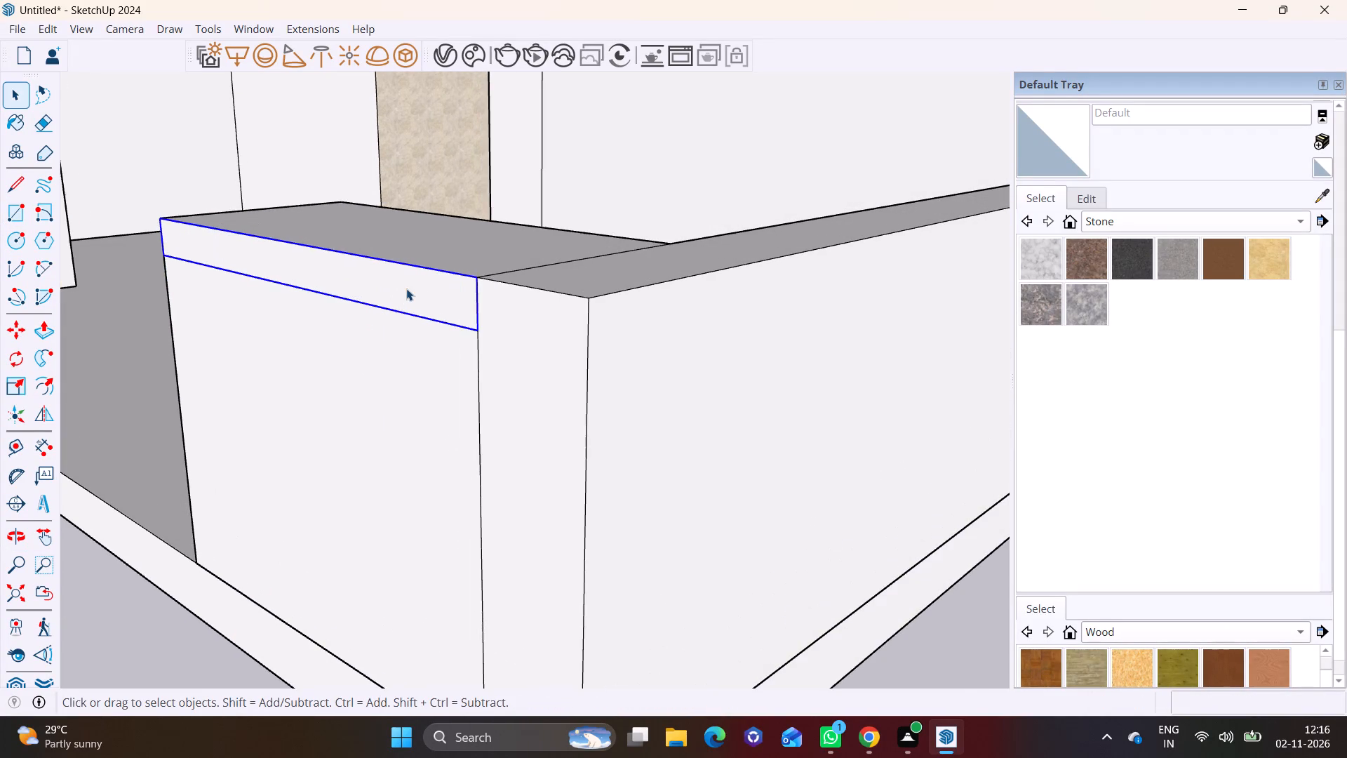
{"action": "double_click", "coordinate": [396, 302]}
{"action": "left_click", "coordinate": [396, 293]}
{"action": "left_click", "coordinate": [43, 323]}
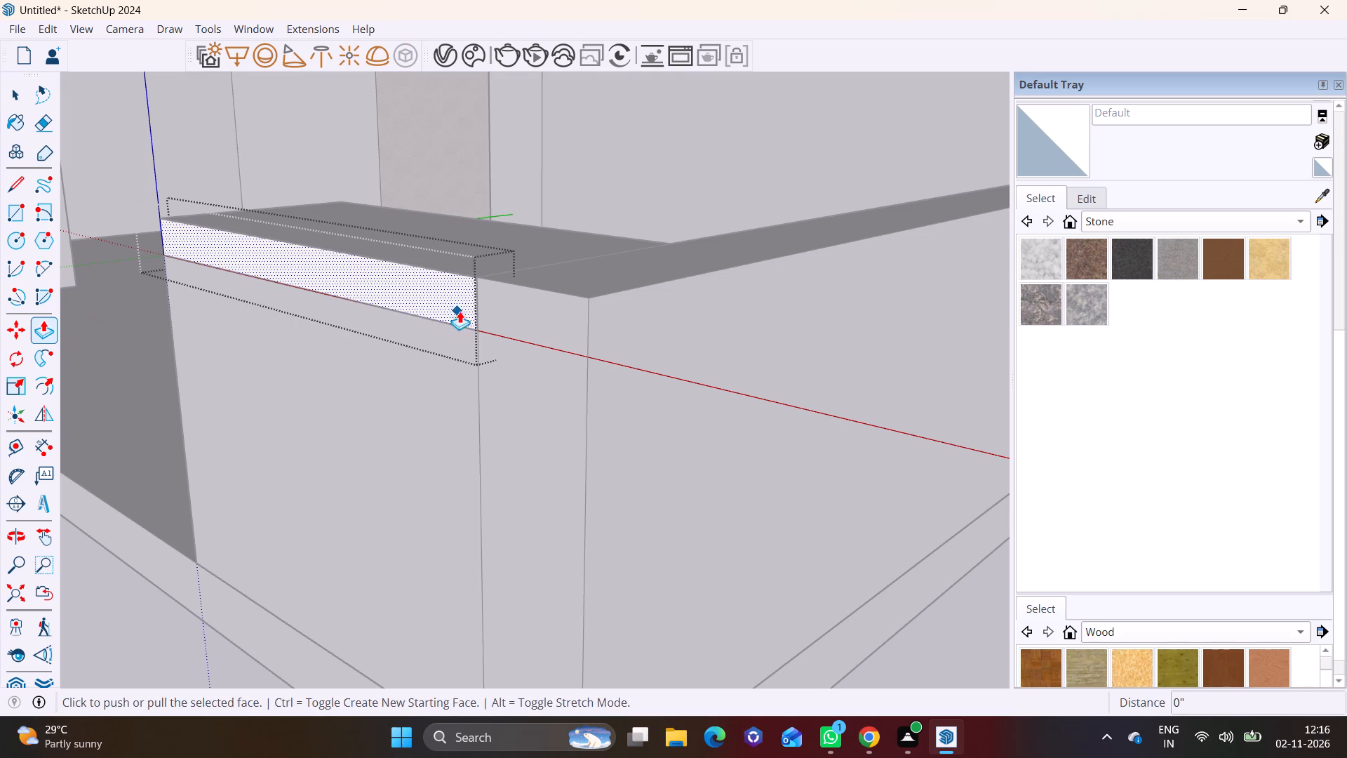
{"action": "left_click", "coordinate": [462, 307]}
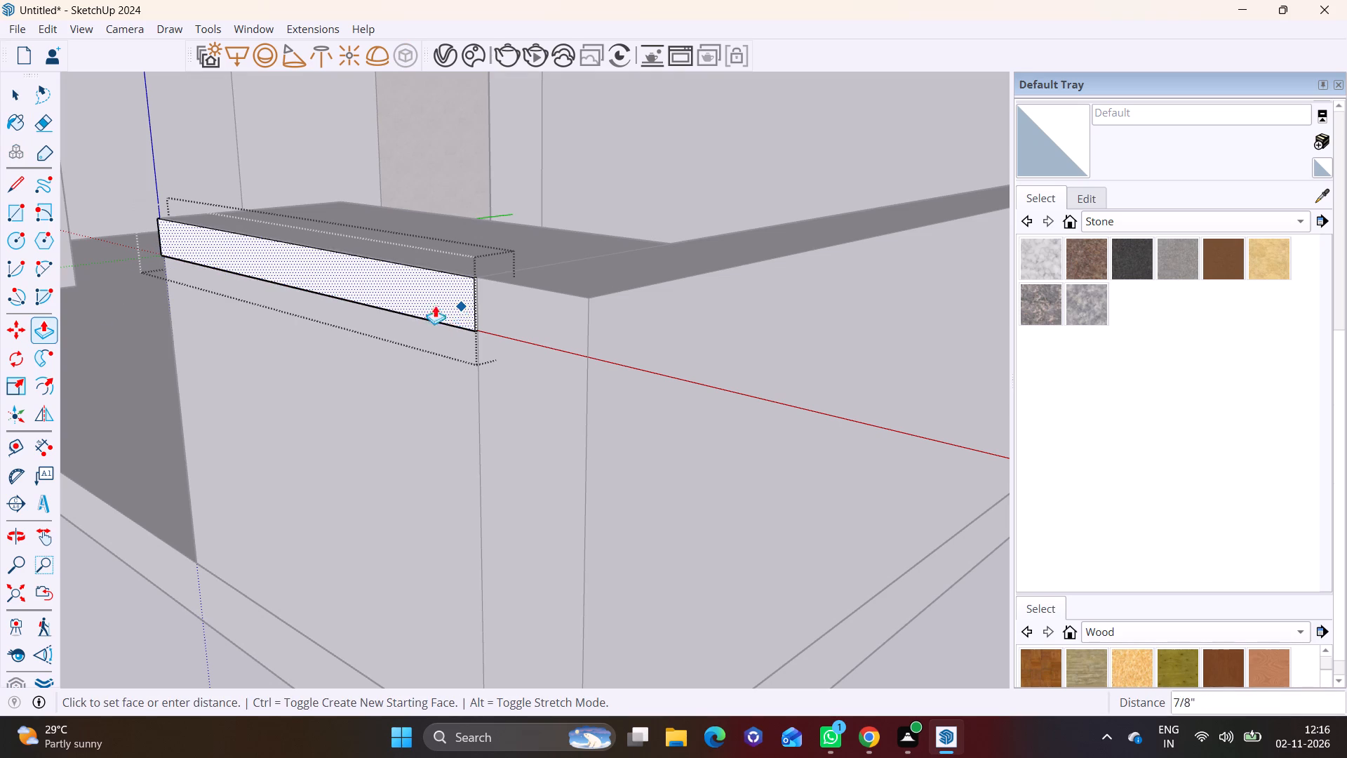
{"action": "scroll", "coordinate": [440, 305], "scroll_direction": "up", "scroll_amount": 8}
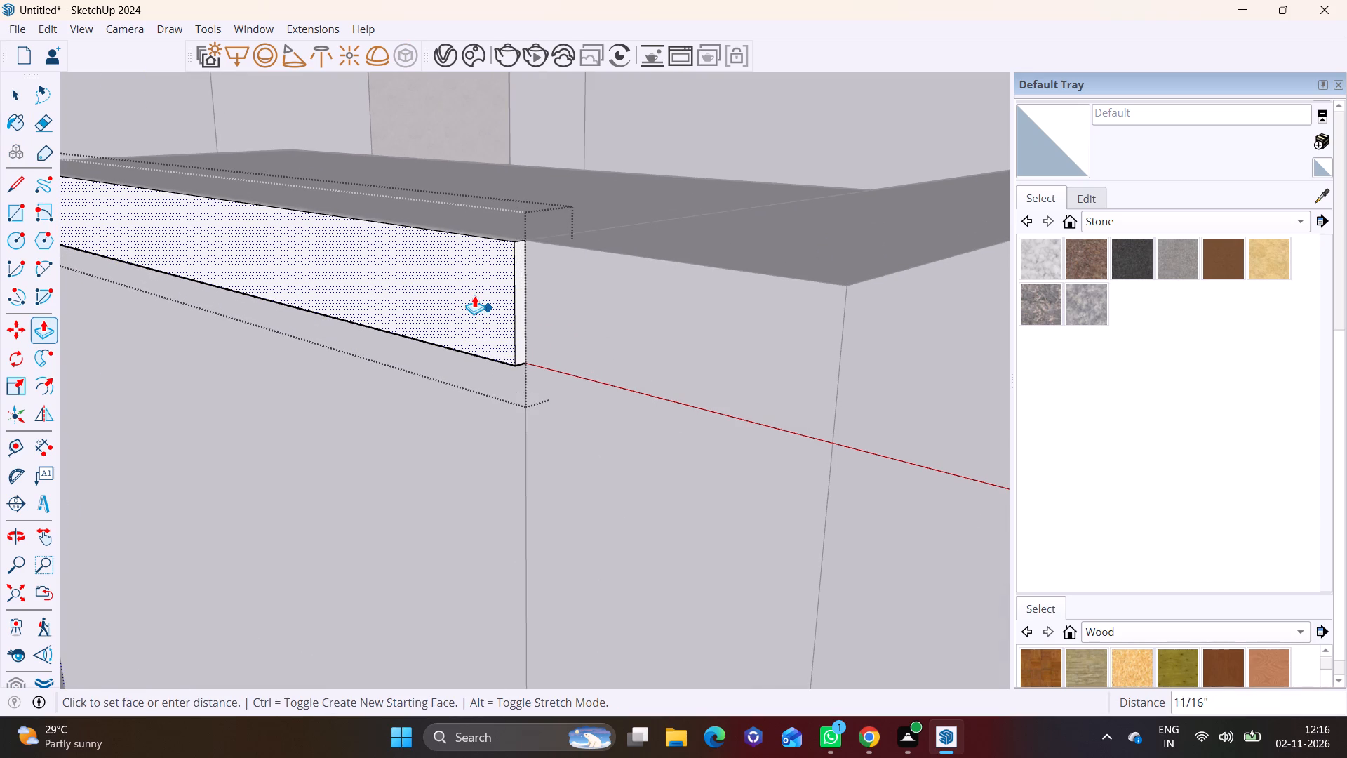
{"action": "left_click", "coordinate": [472, 298]}
{"action": "key", "text": "space"}
{"action": "left_click", "coordinate": [356, 183]}
Copy the strip downward three times, each copy just below the last at about 7" spacing with a thin gap.
{"action": "scroll", "coordinate": [436, 264], "scroll_direction": "down", "scroll_amount": 4}
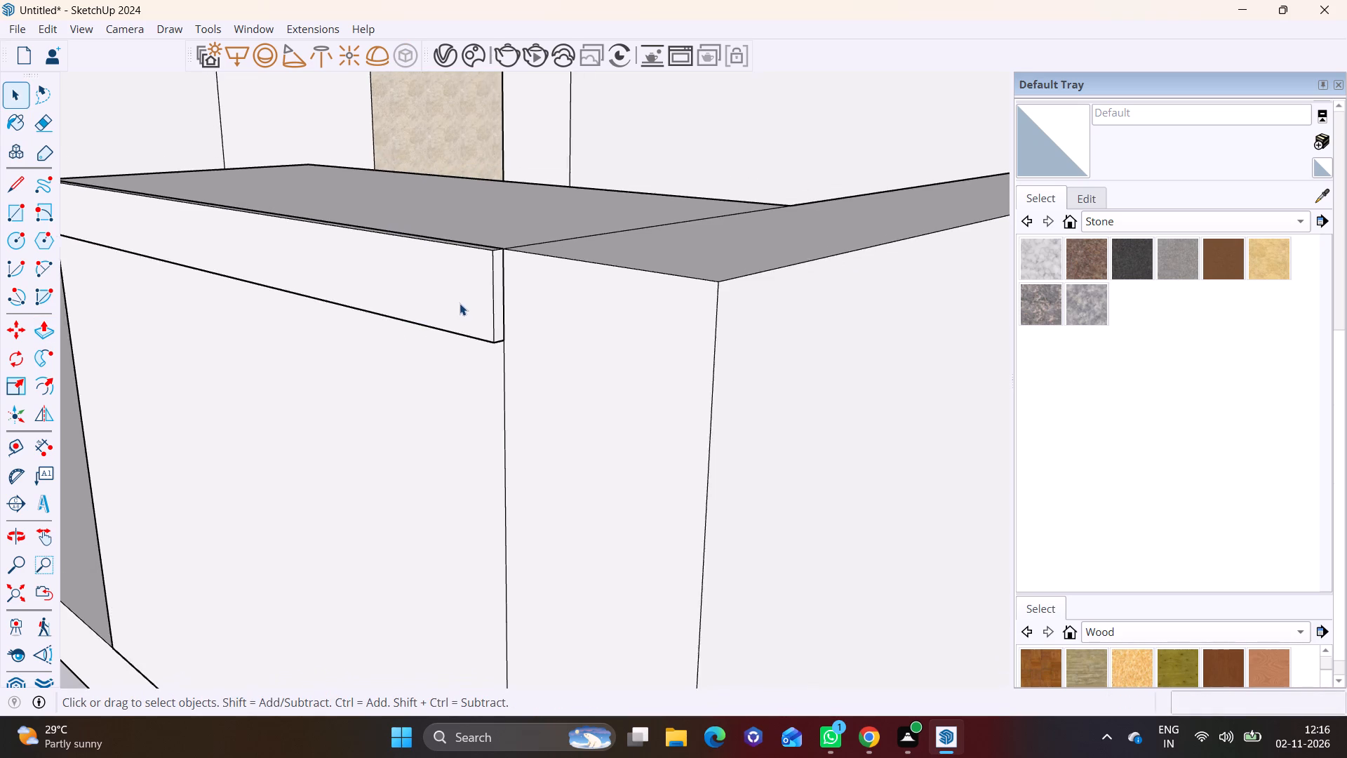
{"action": "scroll", "coordinate": [460, 303], "scroll_direction": "down", "scroll_amount": 6}
{"action": "middle_click_drag", "start_coordinate": [431, 301], "coordinate": [437, 237]}
{"action": "left_click", "coordinate": [445, 250]}
{"action": "scroll", "coordinate": [479, 273], "scroll_direction": "up", "scroll_amount": 3}
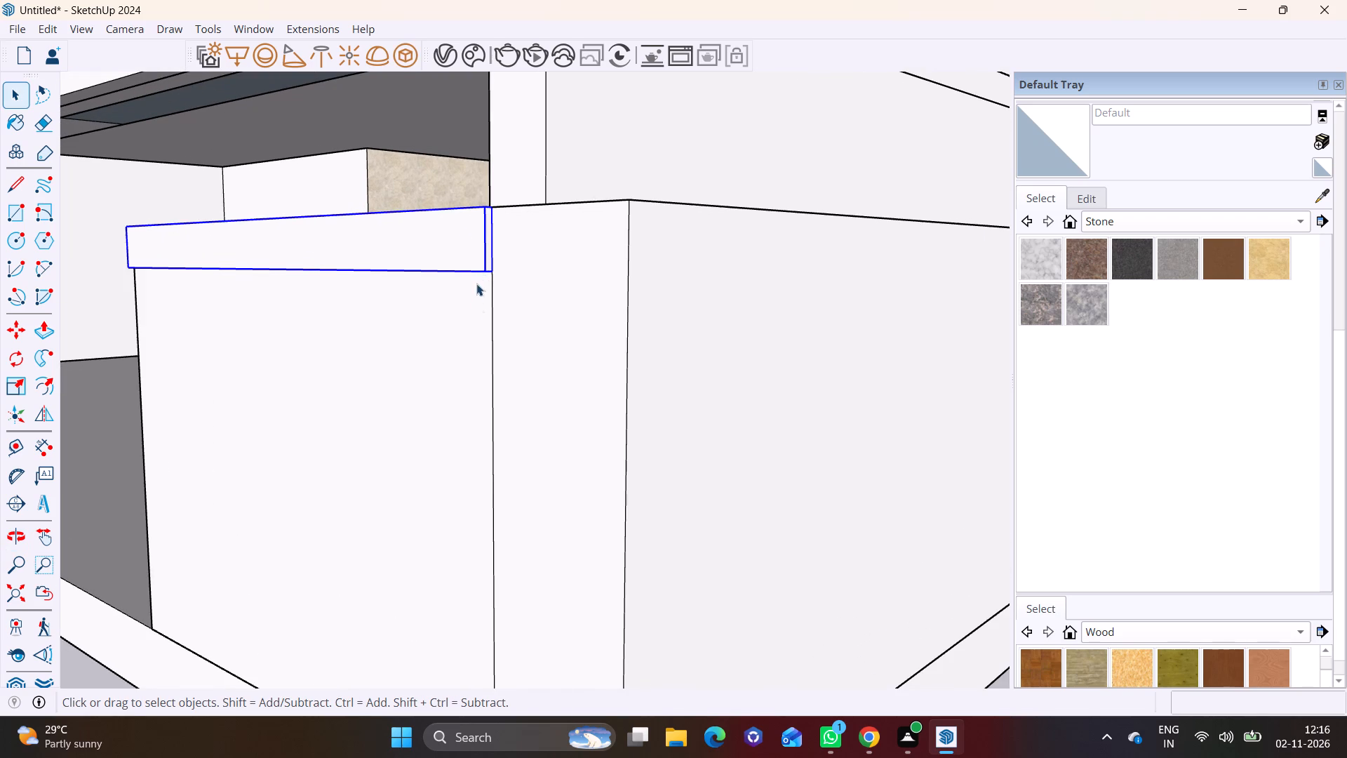
{"action": "key", "text": "m"}
{"action": "middle_click_drag", "start_coordinate": [559, 248], "coordinate": [481, 235]}
{"action": "scroll", "coordinate": [509, 231], "scroll_direction": "up", "scroll_amount": 3}
{"action": "left_click", "coordinate": [422, 194]}
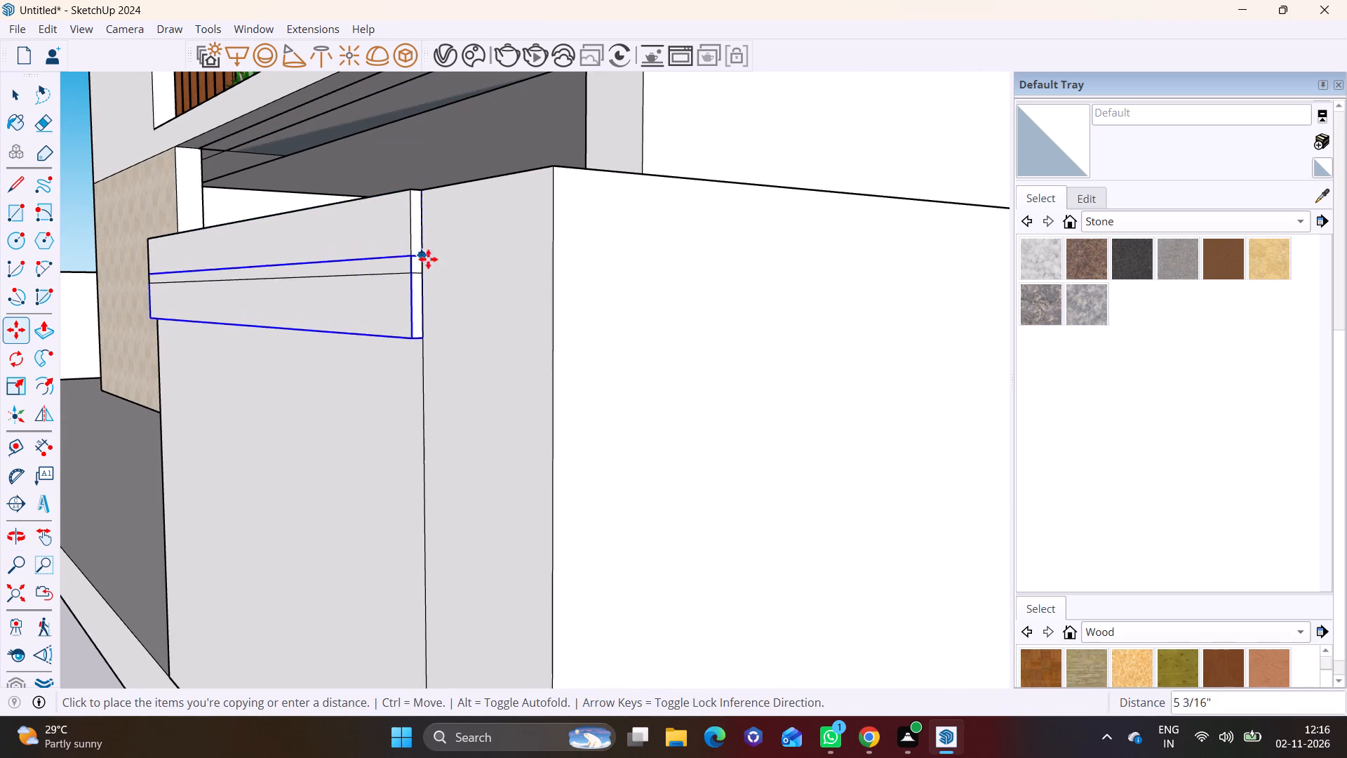
{"action": "scroll", "coordinate": [423, 284], "scroll_direction": "up", "scroll_amount": 6}
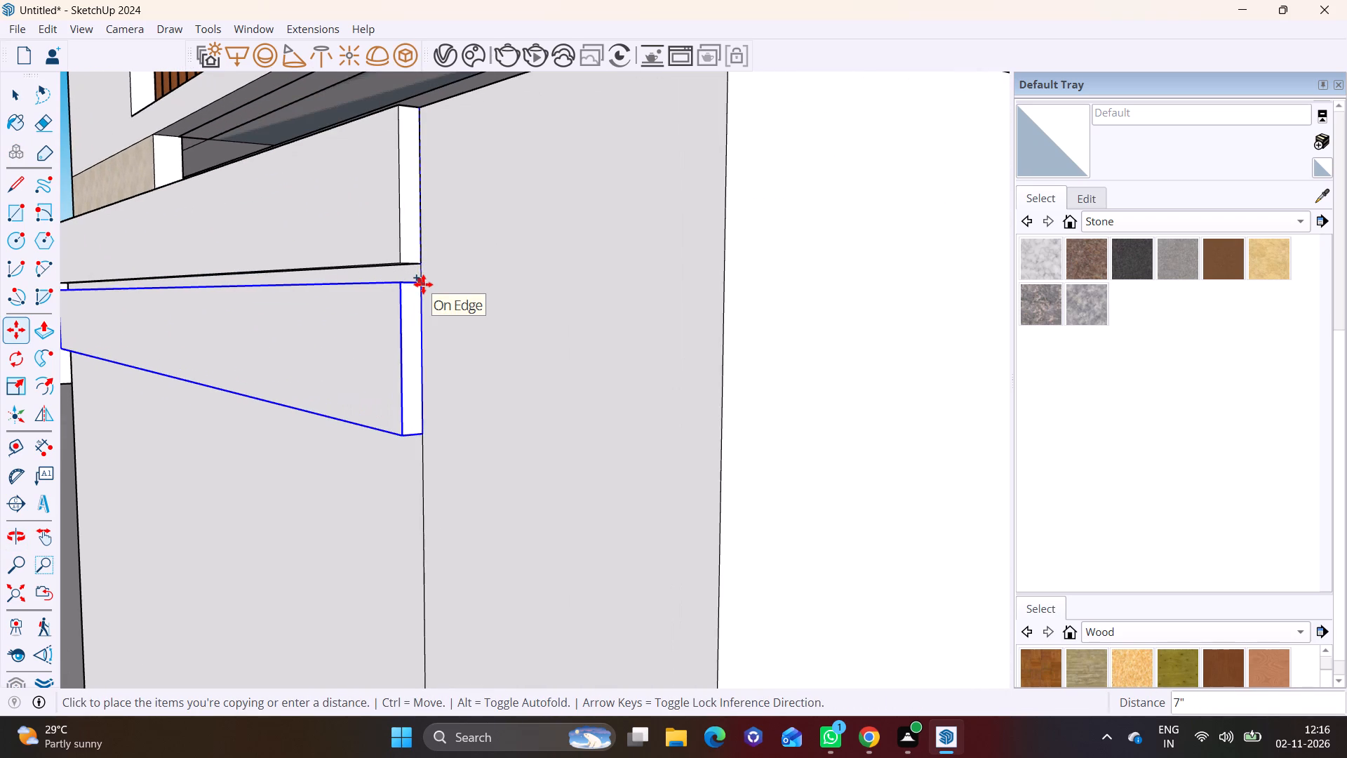
{"action": "left_click", "coordinate": [424, 276]}
{"action": "left_click", "coordinate": [418, 276]}
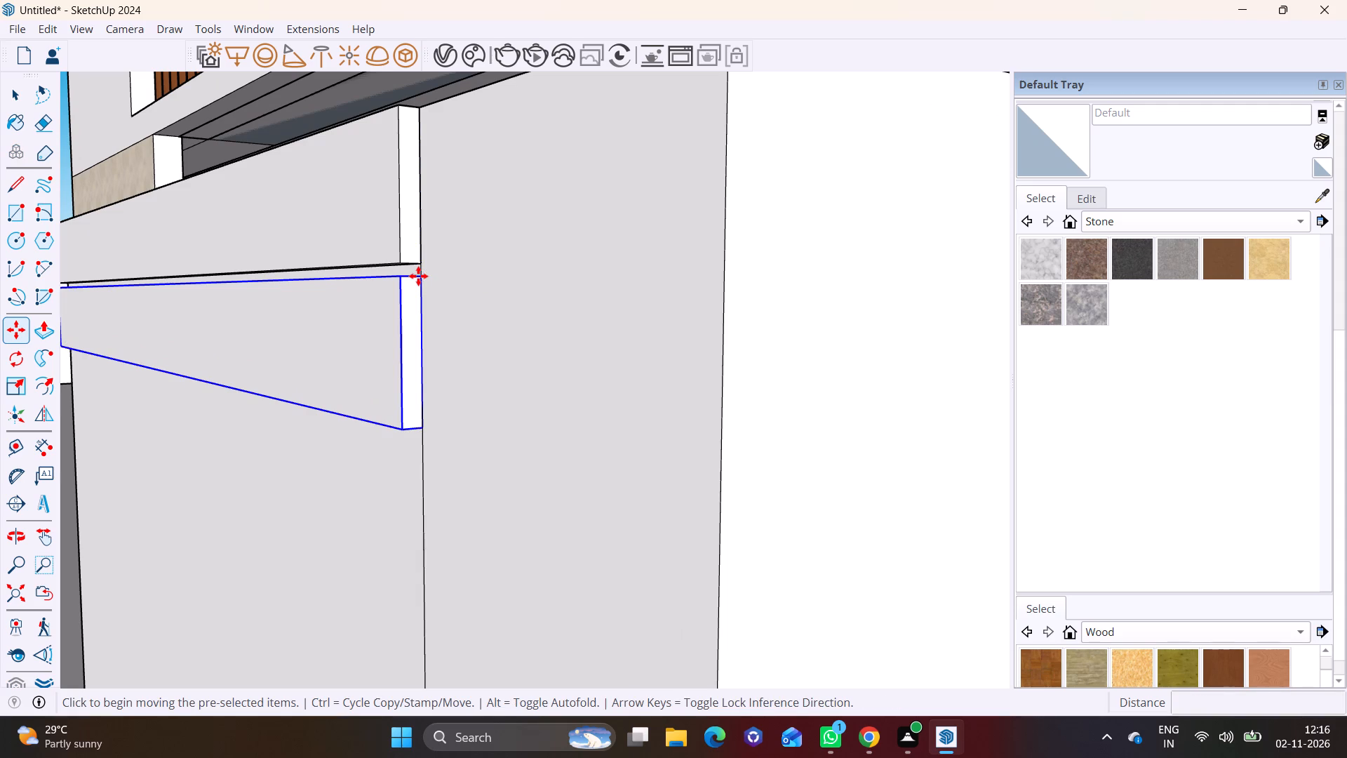
{"action": "left_click", "coordinate": [420, 437]}
{"action": "scroll", "coordinate": [420, 437], "scroll_direction": "up", "scroll_amount": 1, "text": "shift"}
{"action": "middle_click_drag", "start_coordinate": [420, 437], "coordinate": [500, 199], "text": "shift"}
{"action": "left_click", "coordinate": [507, 202]}
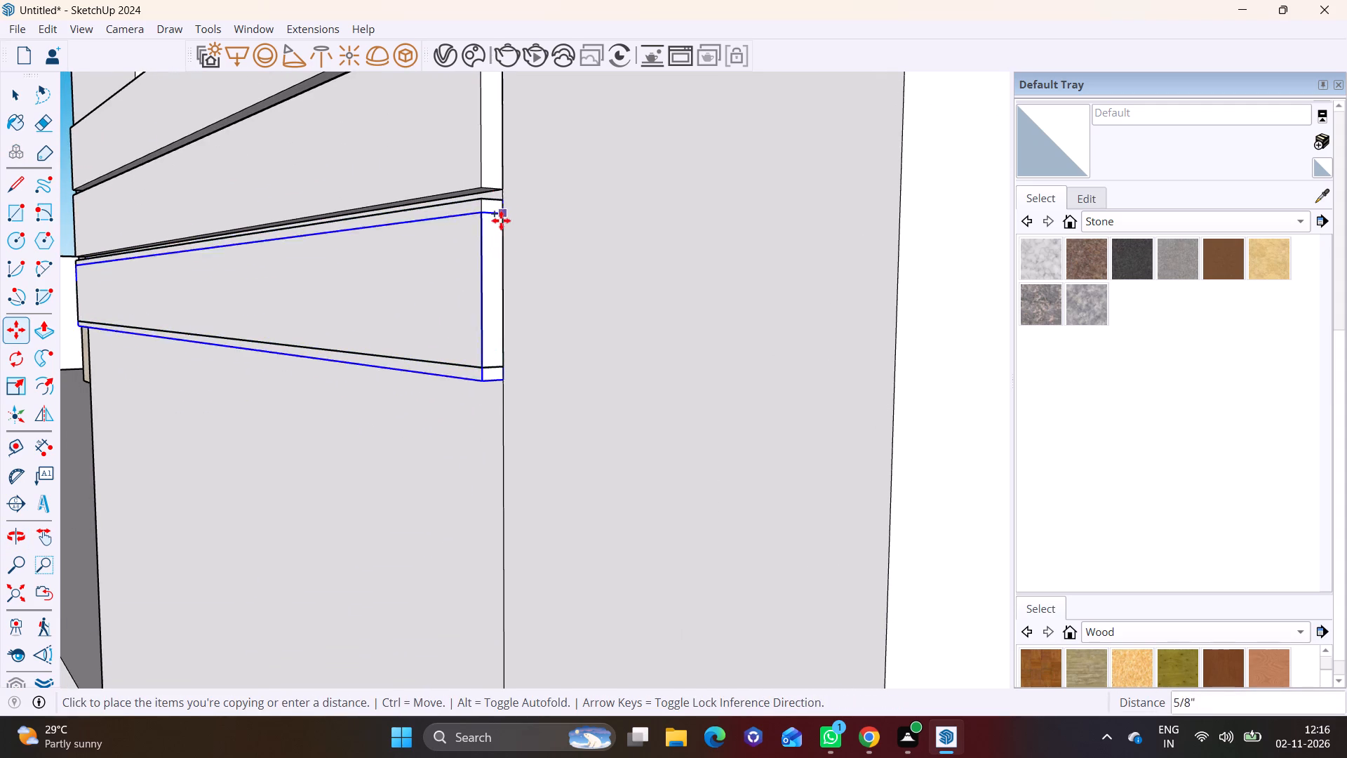
{"action": "left_click", "coordinate": [496, 377]}
Add three more strip copies down the wall face, keeping roughly the same spacing and narrow gaps.
{"action": "scroll", "coordinate": [496, 376], "scroll_direction": "down", "scroll_amount": 3}
{"action": "middle_click_drag", "start_coordinate": [490, 373], "coordinate": [455, 167], "text": "shift"}
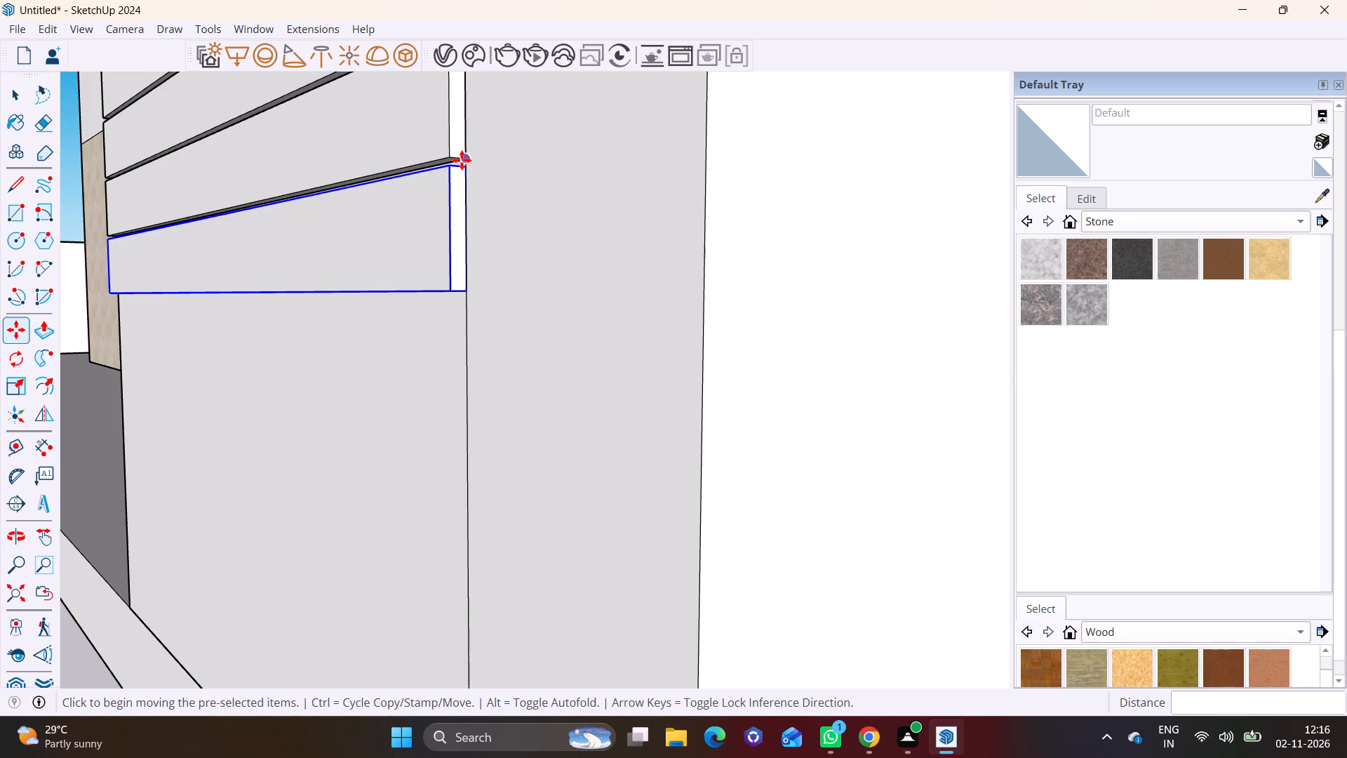
{"action": "left_click", "coordinate": [462, 167]}
{"action": "left_click", "coordinate": [469, 300]}
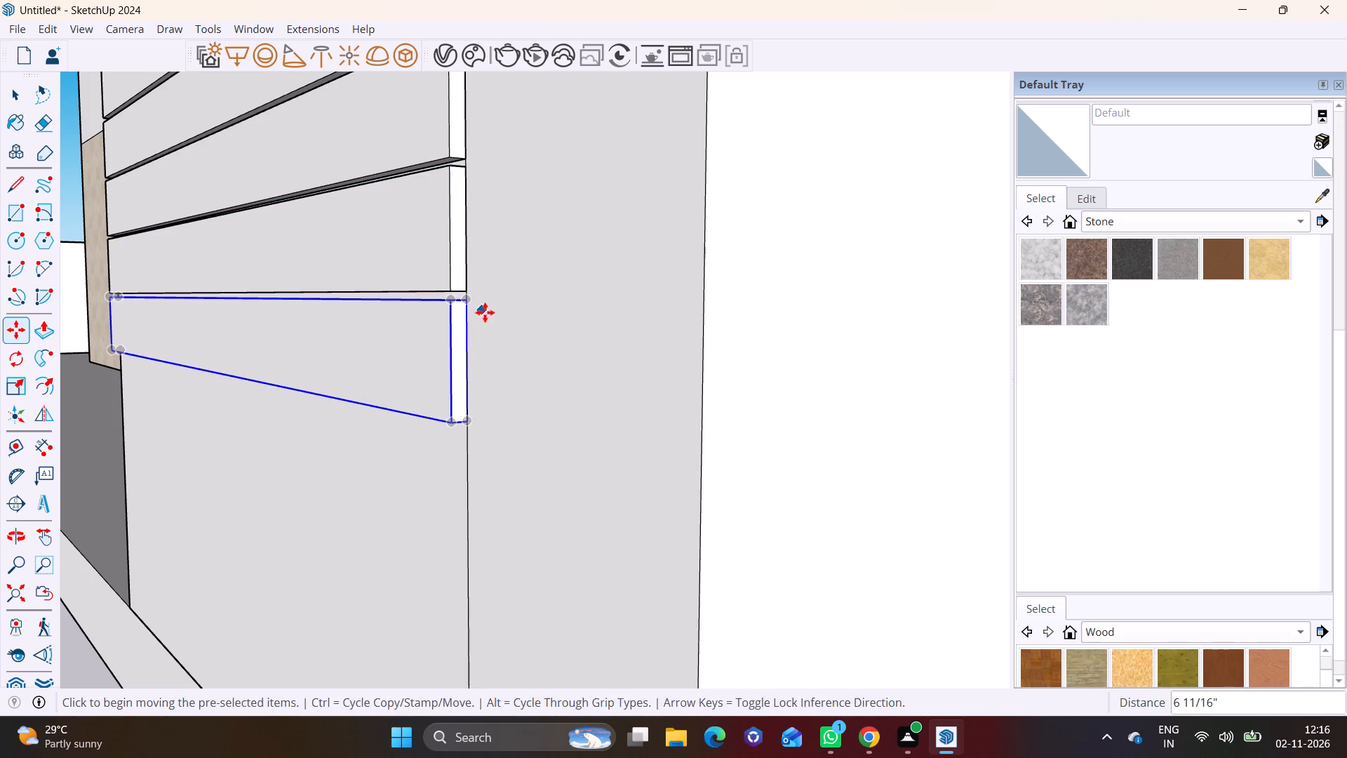
{"action": "middle_click_drag", "start_coordinate": [482, 312], "coordinate": [478, 204]}
{"action": "left_click", "coordinate": [464, 194]}
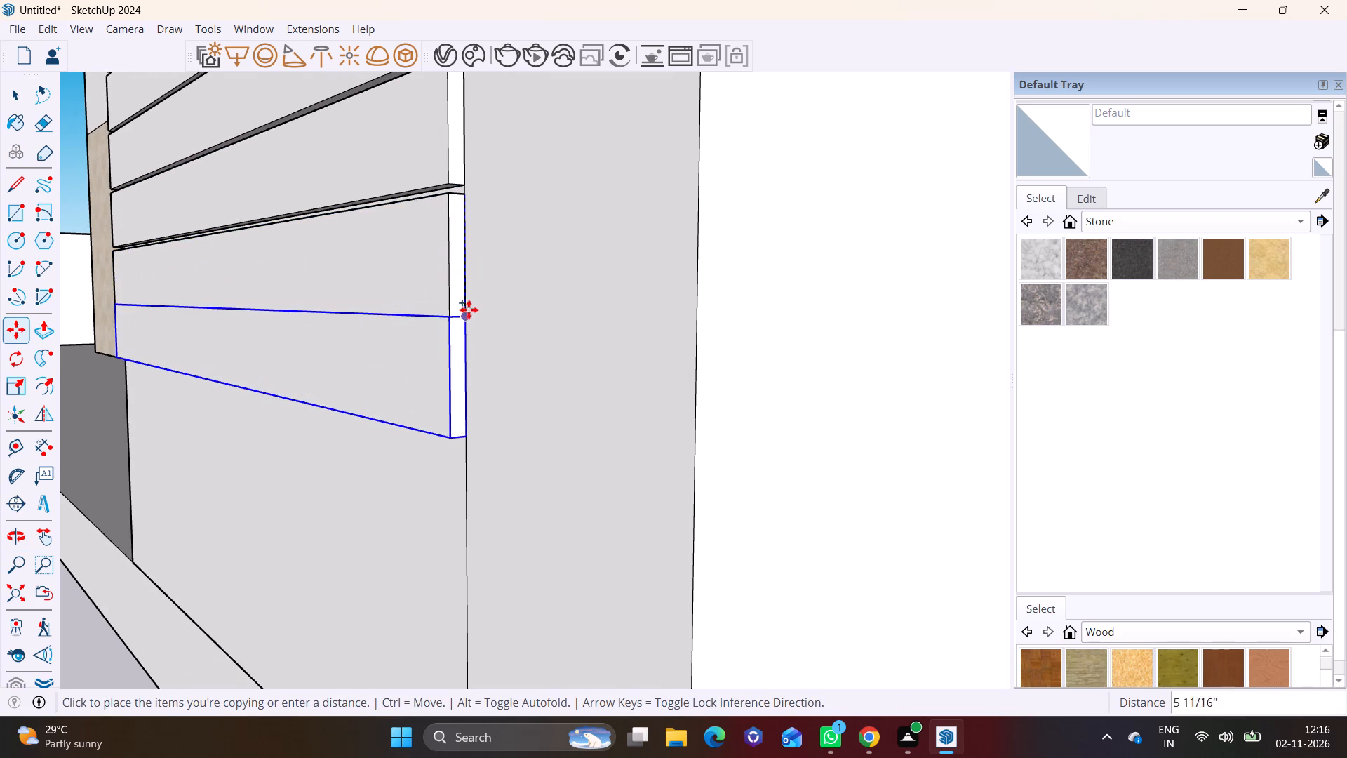
{"action": "left_click", "coordinate": [469, 325]}
{"action": "middle_click_drag", "start_coordinate": [471, 305], "coordinate": [485, 140], "text": "shift"}
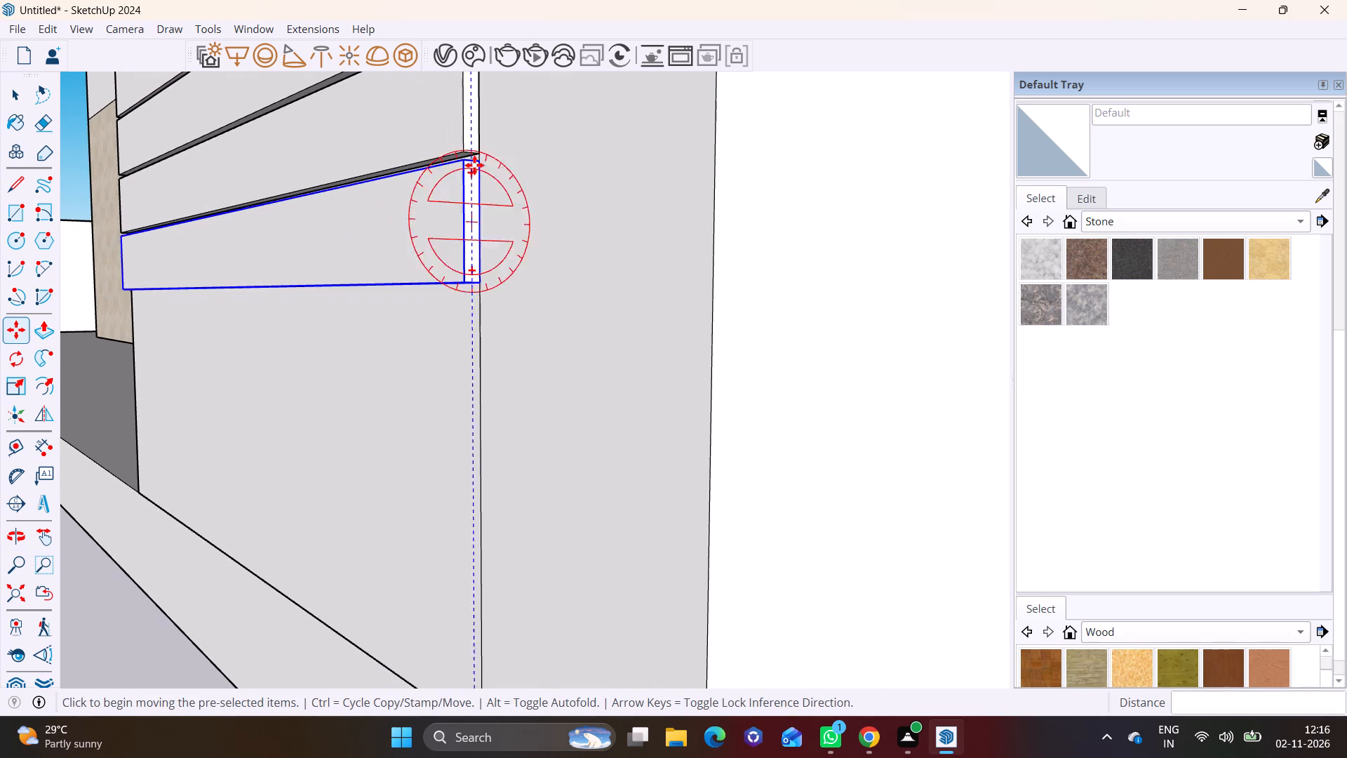
{"action": "left_click", "coordinate": [479, 159]}
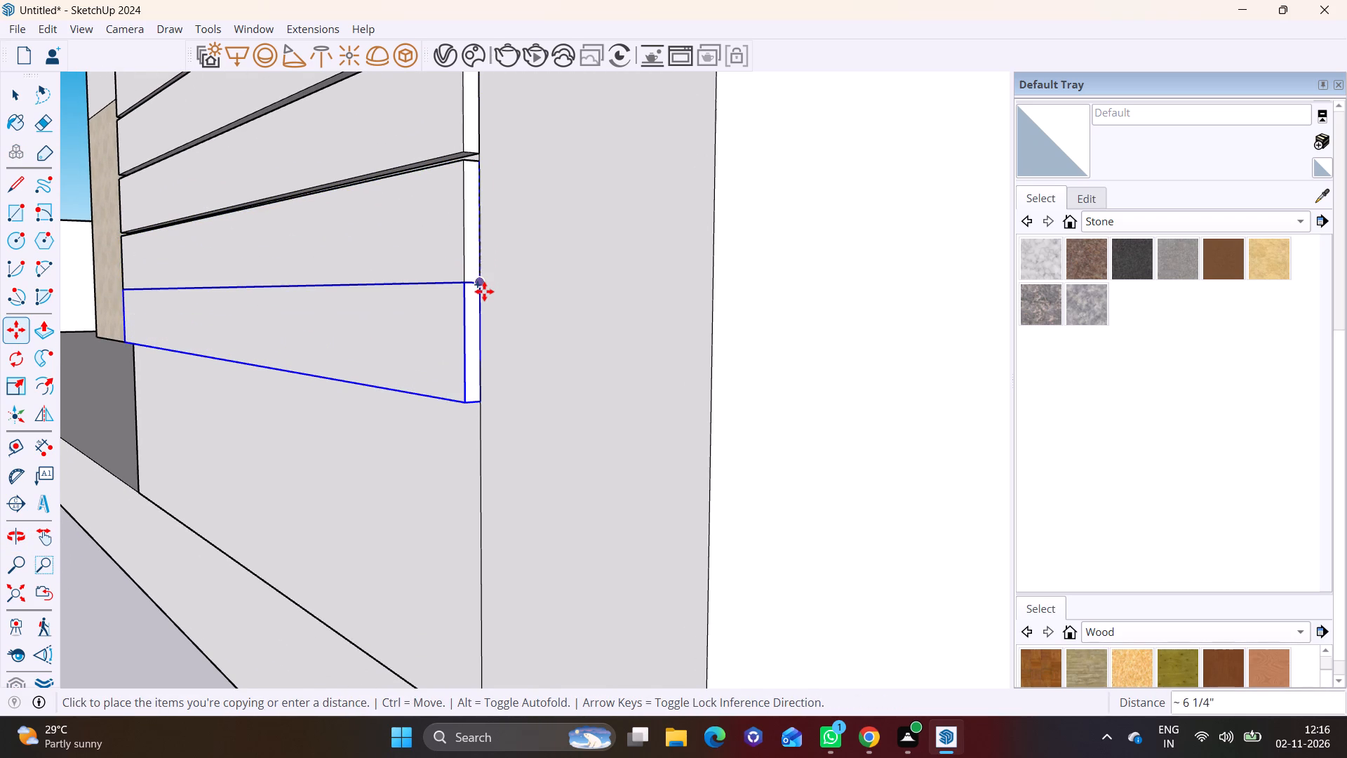
{"action": "left_click", "coordinate": [485, 293]}
Add four more strip copies at about 7" spacing, carrying the cladding down over the base plinth.
{"action": "scroll", "coordinate": [481, 293], "scroll_direction": "down", "scroll_amount": 3}
{"action": "middle_click_drag", "start_coordinate": [479, 291], "coordinate": [465, 148], "text": "shift"}
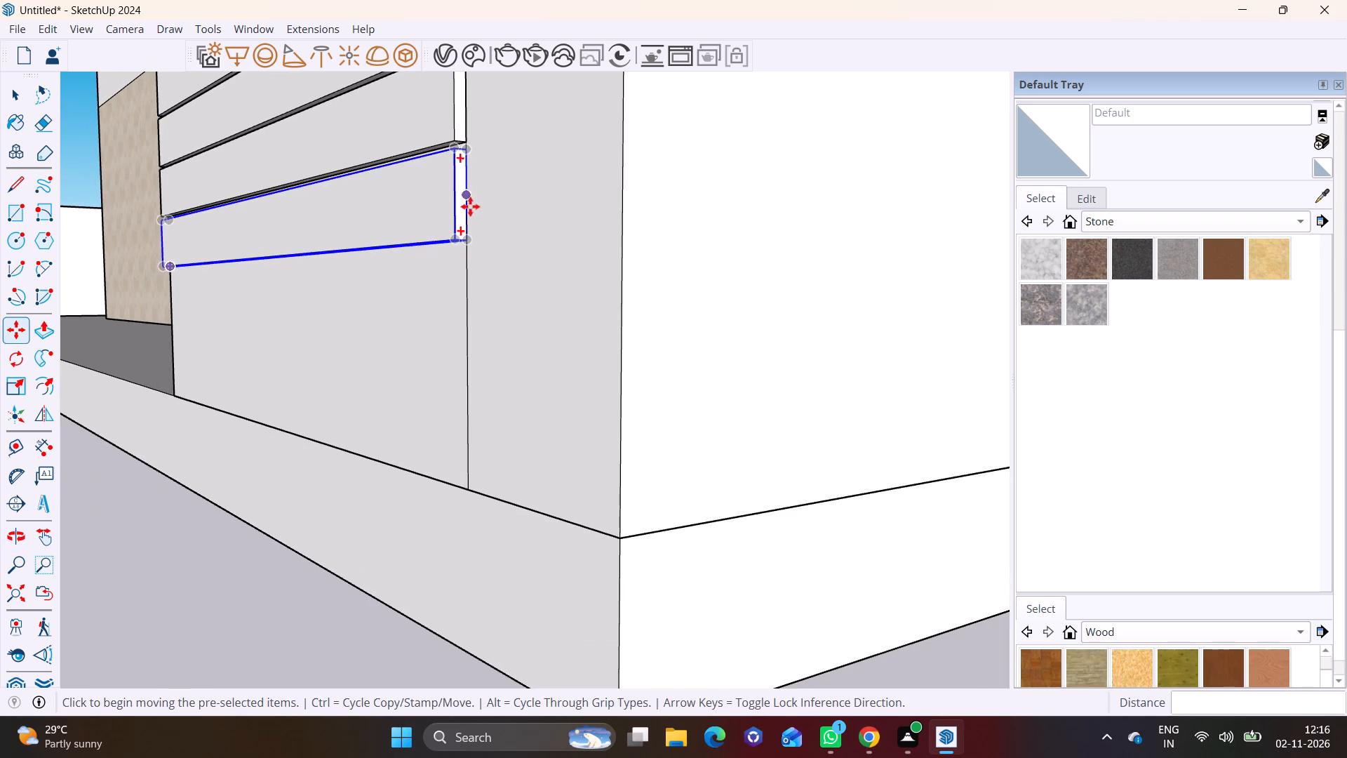
{"action": "left_click", "coordinate": [468, 151]}
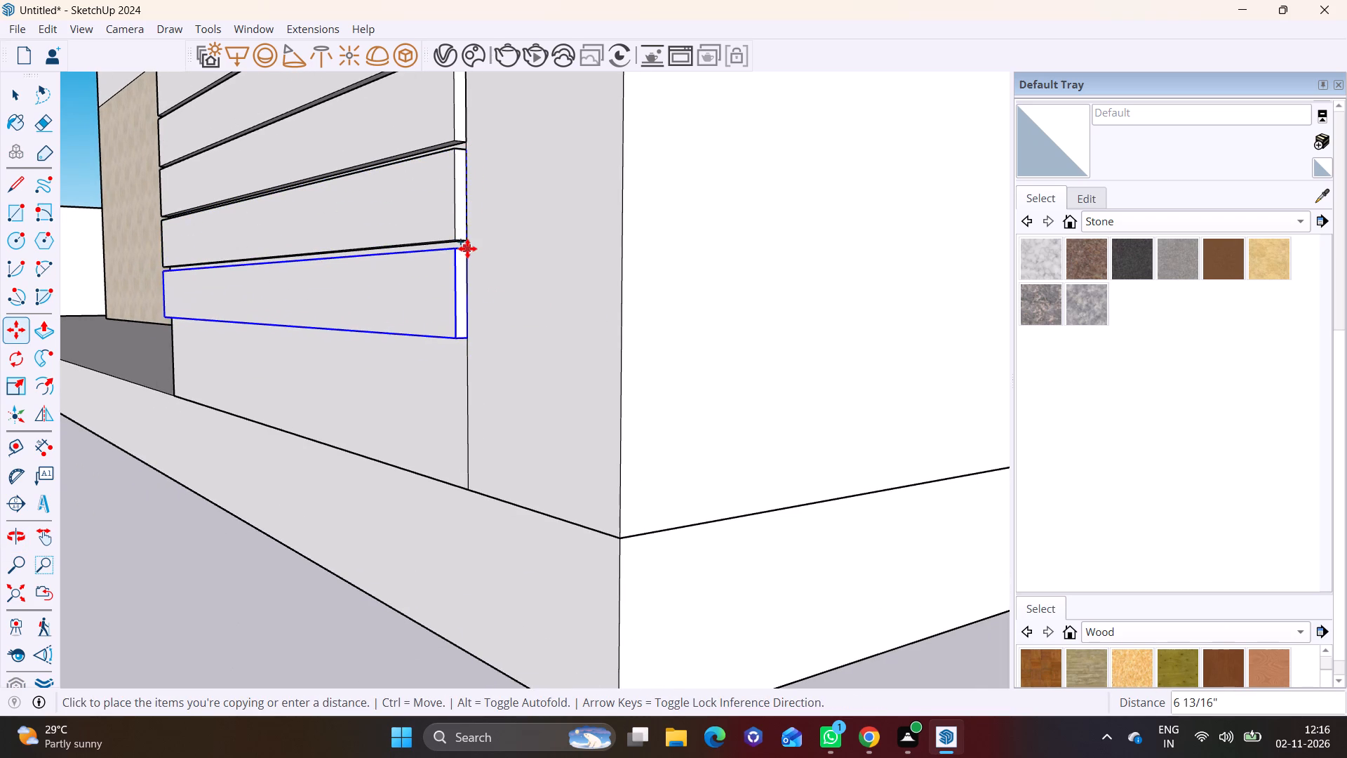
{"action": "left_click", "coordinate": [467, 248]}
{"action": "left_click", "coordinate": [469, 248]}
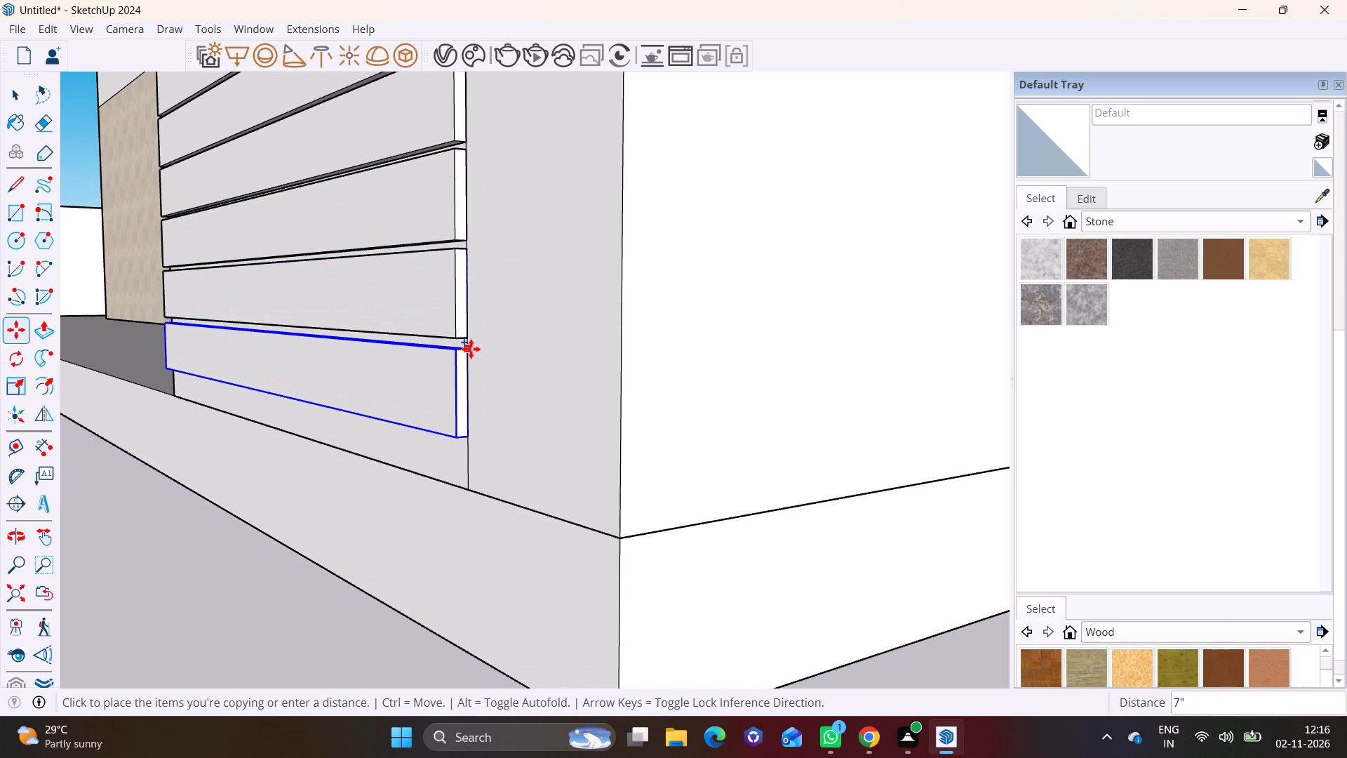
{"action": "left_click", "coordinate": [471, 349]}
{"action": "scroll", "coordinate": [471, 349], "scroll_direction": "down", "scroll_amount": 2}
{"action": "middle_click_drag", "start_coordinate": [471, 349], "coordinate": [467, 199], "text": "shift"}
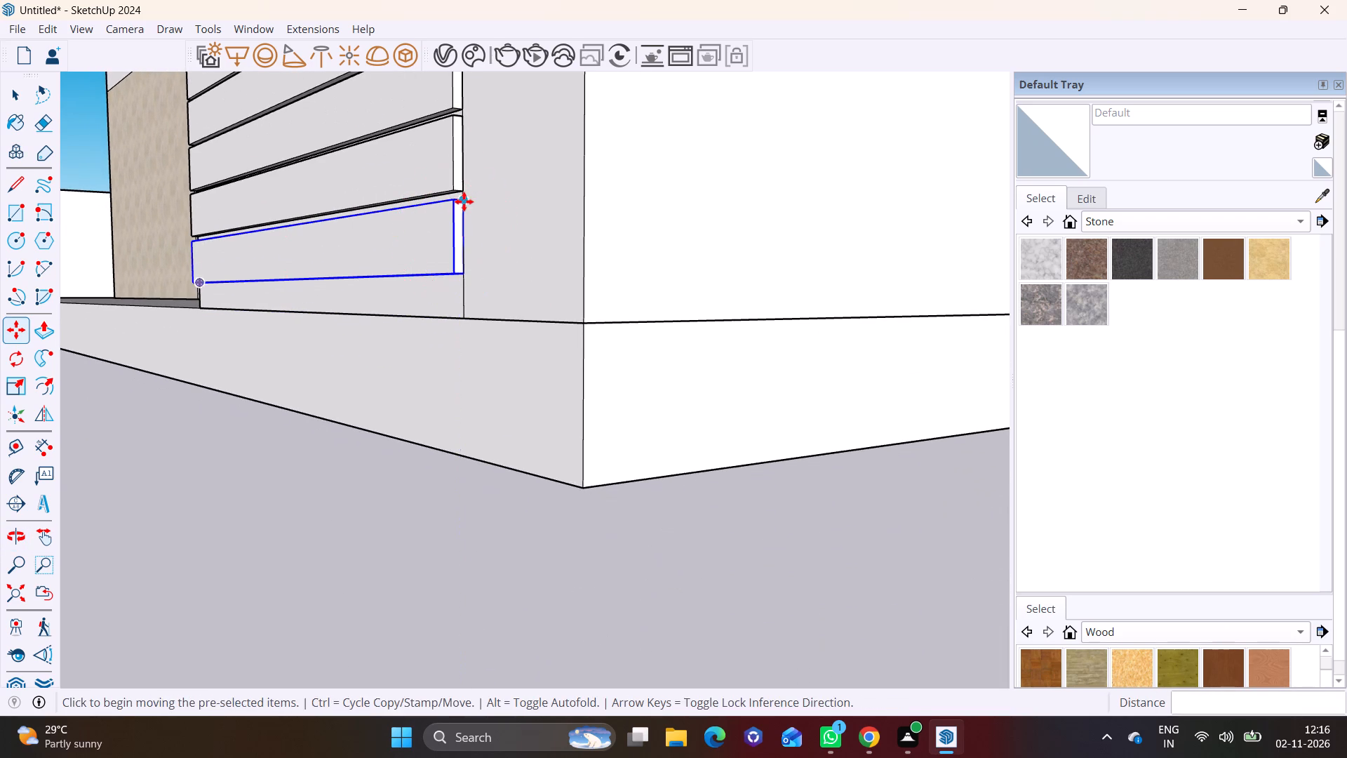
{"action": "left_click", "coordinate": [464, 201]}
{"action": "left_click", "coordinate": [465, 282]}
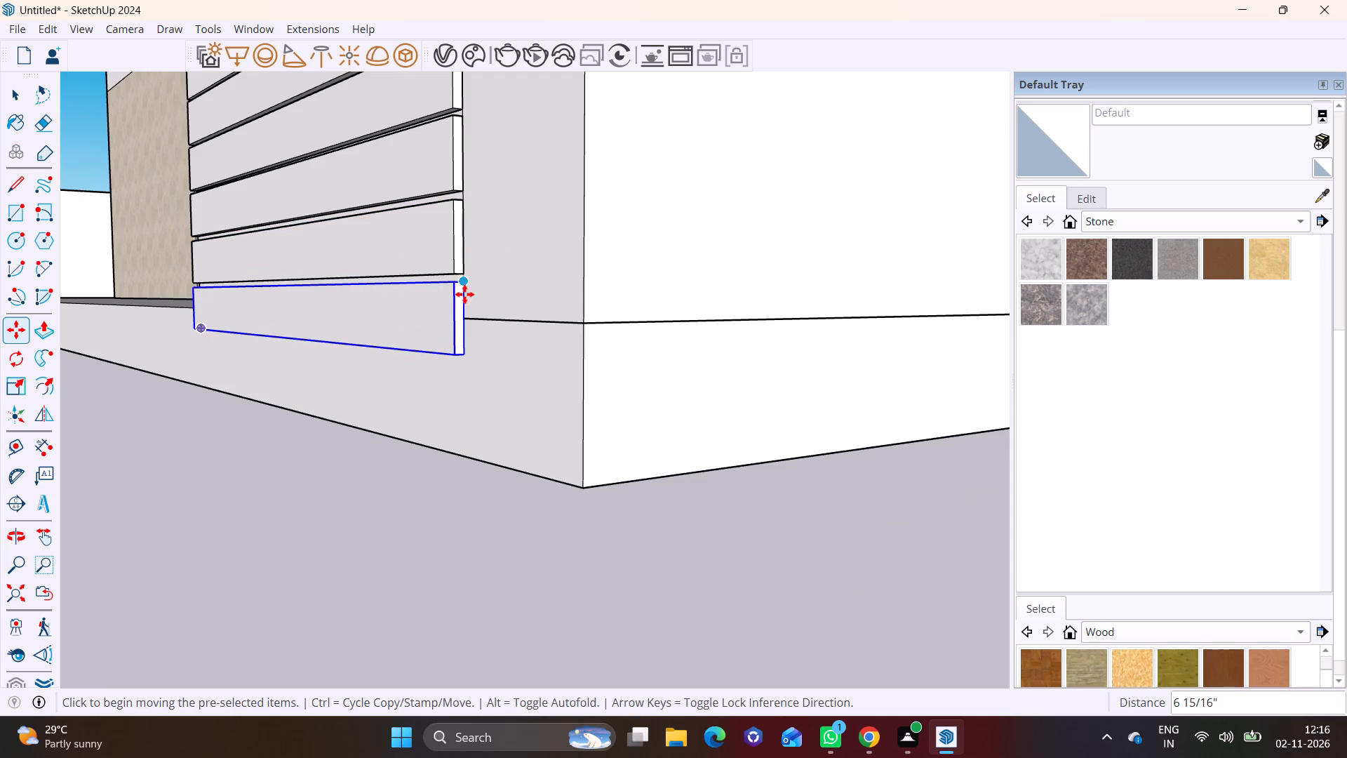
{"action": "left_click", "coordinate": [463, 285]}
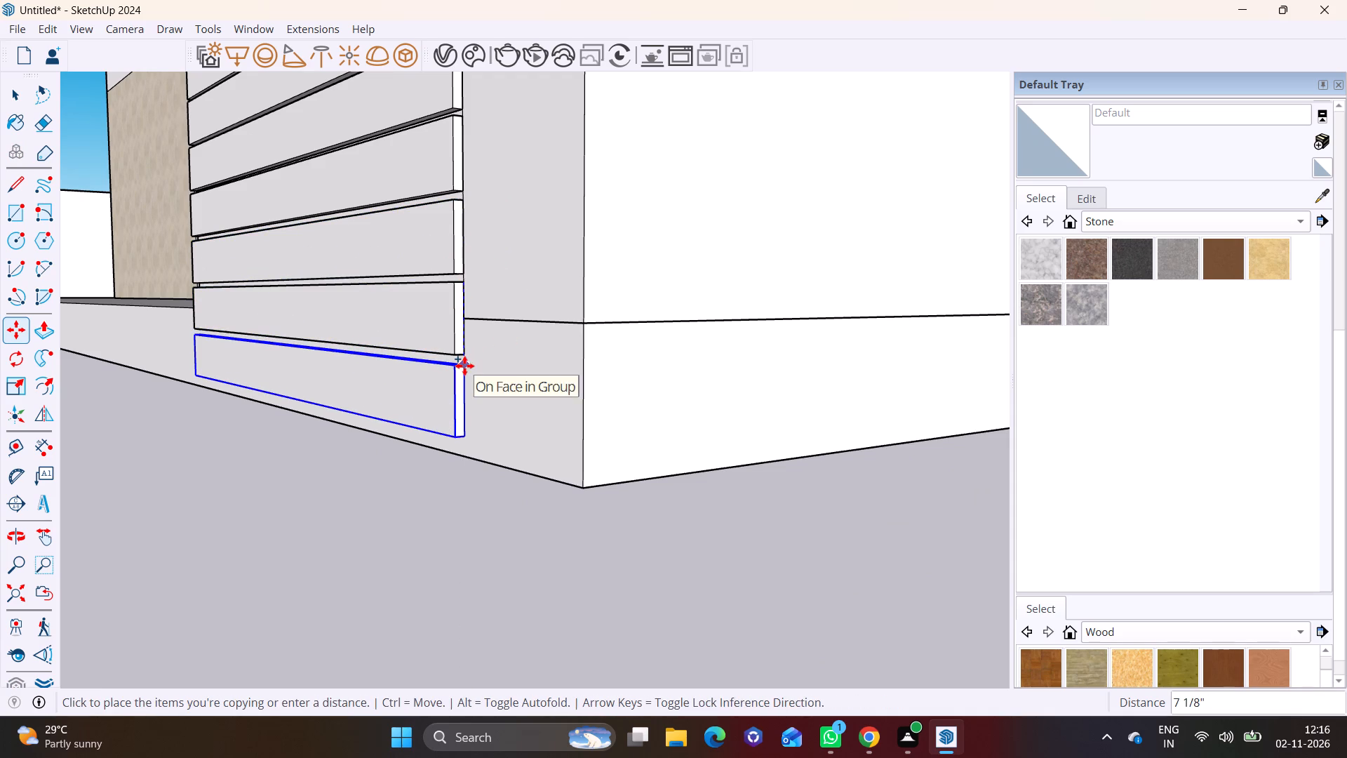
{"action": "left_click", "coordinate": [464, 366]}
{"action": "key", "text": "space"}
{"action": "left_click", "coordinate": [344, 443]}
{"action": "scroll", "coordinate": [419, 397], "scroll_direction": "down", "scroll_amount": 2}
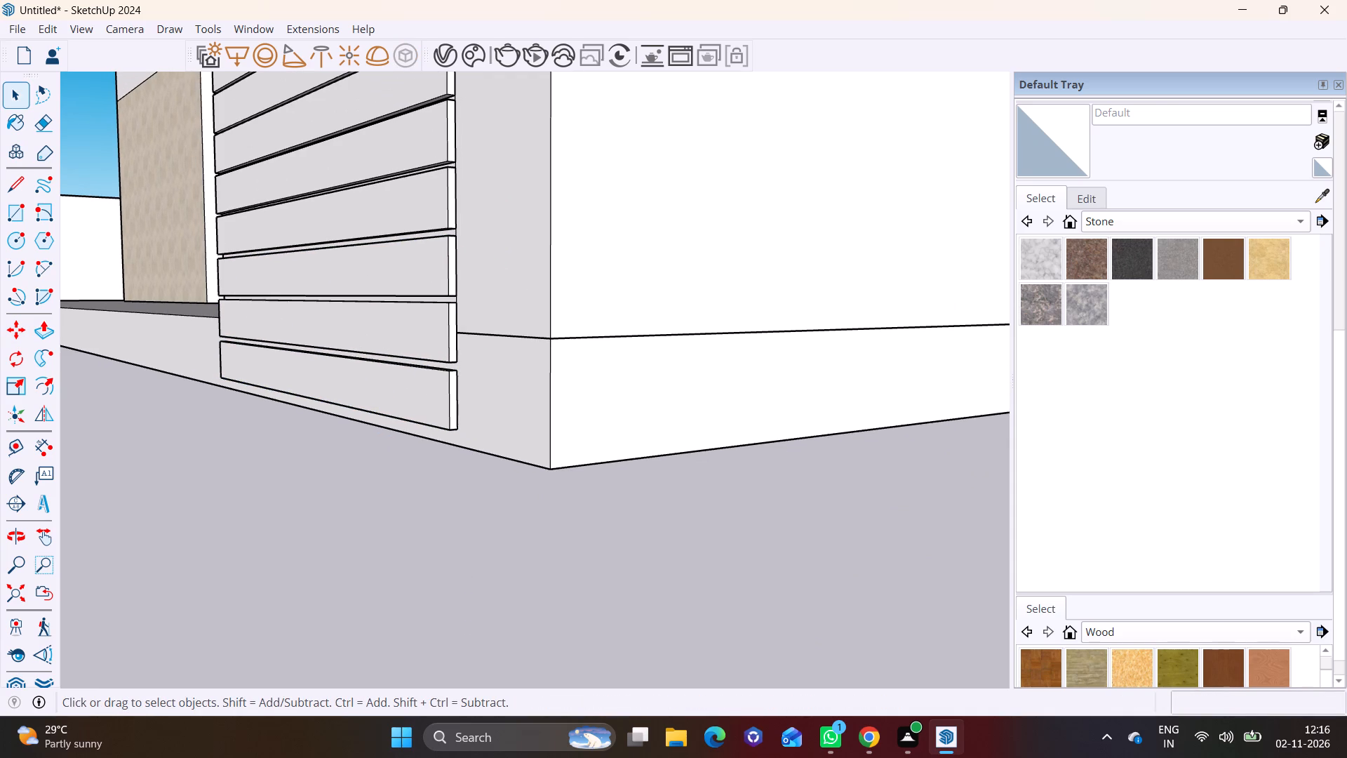
Paint all eleven cladding strips with the Granite Dark Gray stone material.
{"action": "left_click", "coordinate": [1140, 255]}
{"action": "left_click", "coordinate": [397, 375]}
{"action": "left_click_drag", "start_coordinate": [397, 339], "coordinate": [401, 316]}
{"action": "left_click_drag", "start_coordinate": [401, 267], "coordinate": [401, 244]}
{"action": "left_click_drag", "start_coordinate": [391, 195], "coordinate": [389, 185]}
{"action": "left_click", "coordinate": [387, 135]}
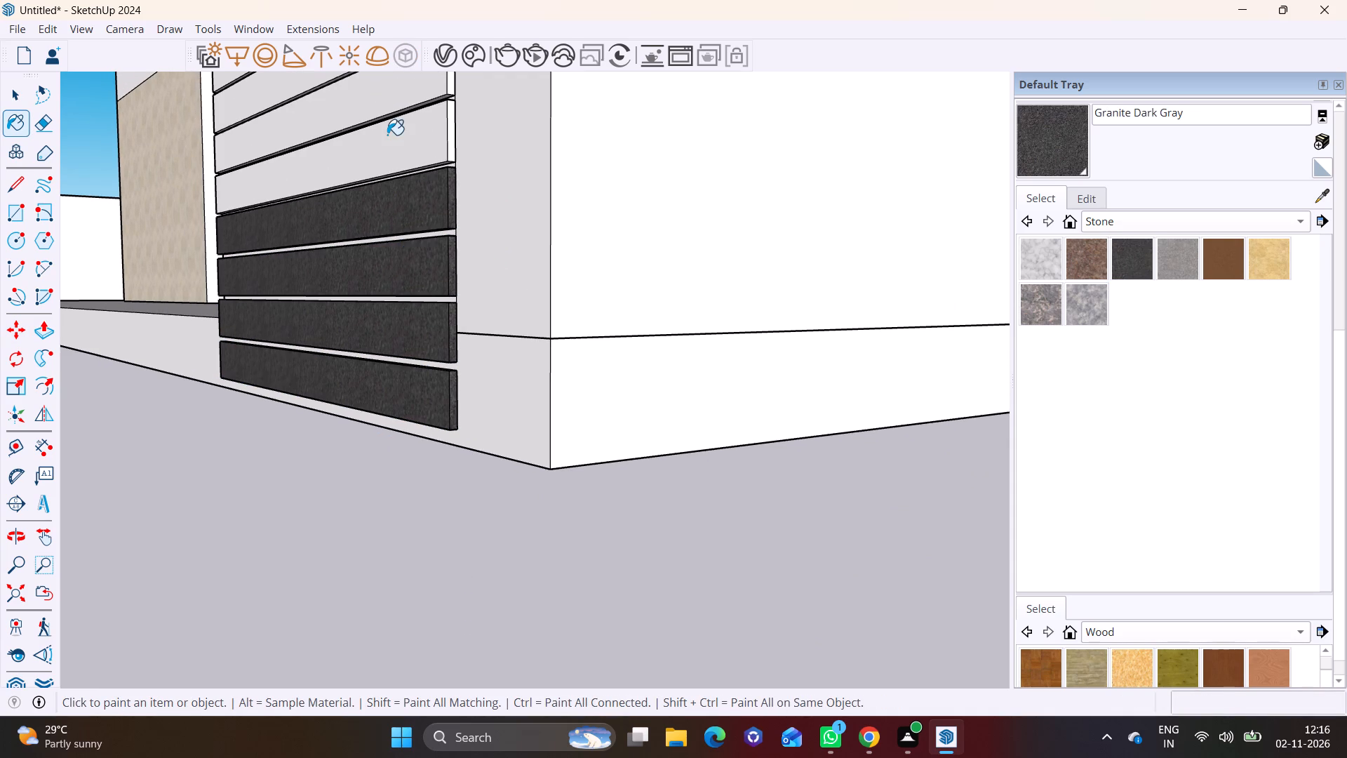
{"action": "middle_click_drag", "start_coordinate": [387, 133], "coordinate": [387, 410], "text": "shift"}
{"action": "left_click", "coordinate": [381, 373]}
{"action": "left_click_drag", "start_coordinate": [377, 314], "coordinate": [384, 302]}
{"action": "left_click", "coordinate": [397, 243]}
{"action": "left_click", "coordinate": [393, 189]}
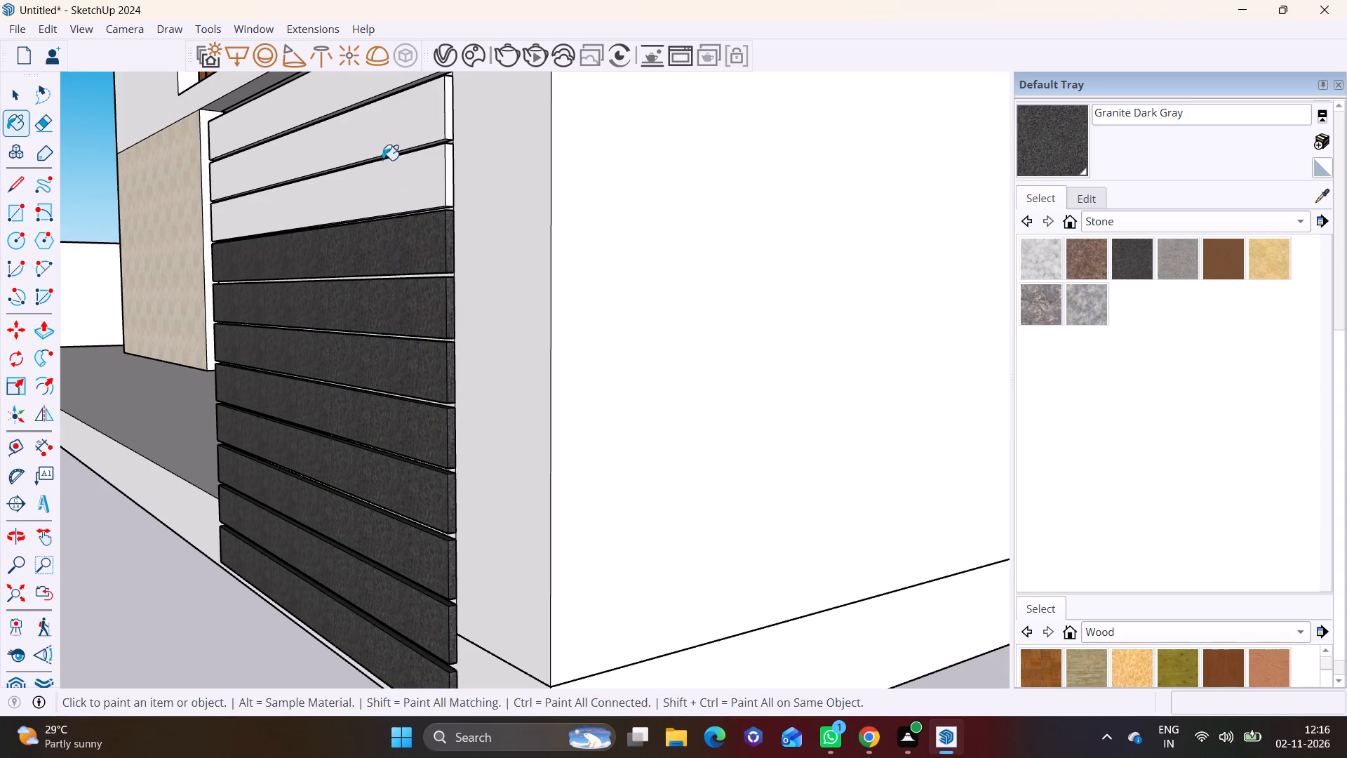
{"action": "left_click", "coordinate": [372, 135]}
{"action": "left_click", "coordinate": [337, 105]}
{"action": "key", "text": "space"}
{"action": "left_click", "coordinate": [86, 513]}
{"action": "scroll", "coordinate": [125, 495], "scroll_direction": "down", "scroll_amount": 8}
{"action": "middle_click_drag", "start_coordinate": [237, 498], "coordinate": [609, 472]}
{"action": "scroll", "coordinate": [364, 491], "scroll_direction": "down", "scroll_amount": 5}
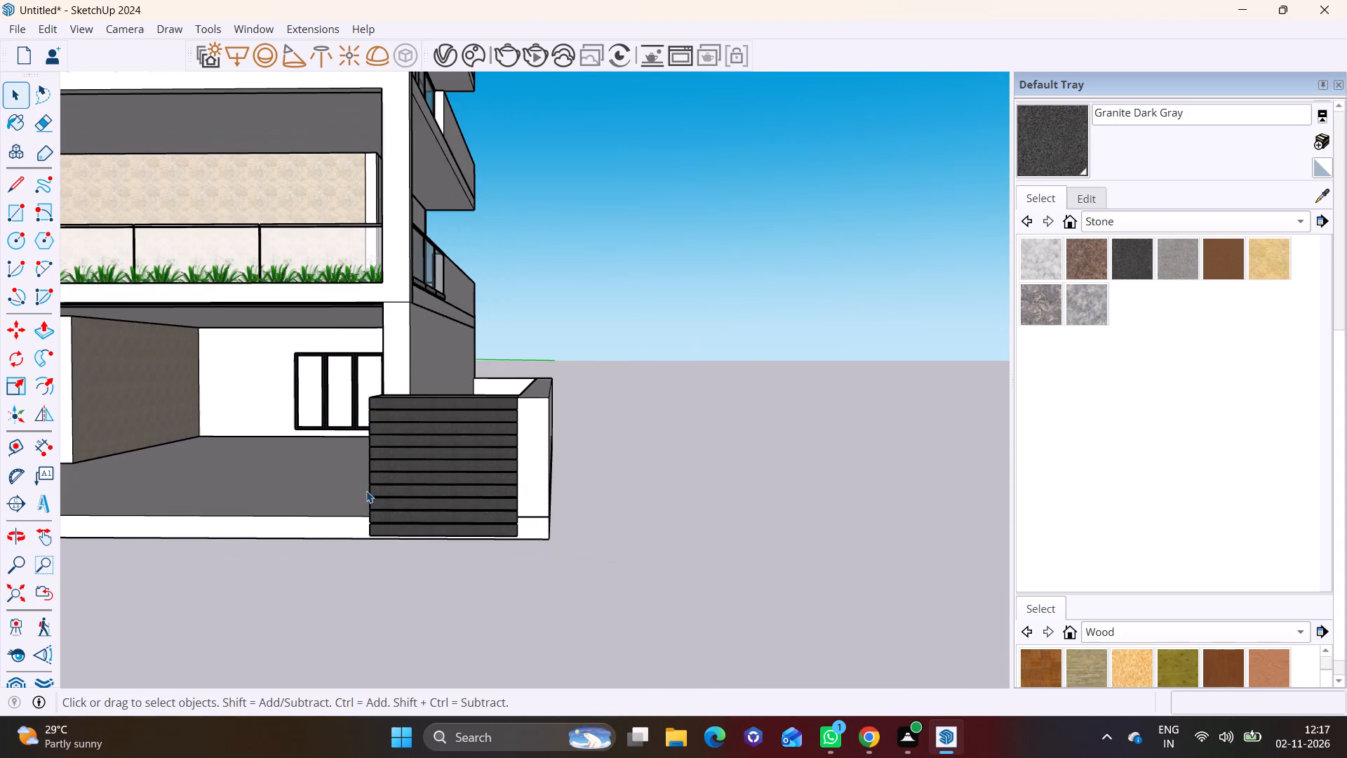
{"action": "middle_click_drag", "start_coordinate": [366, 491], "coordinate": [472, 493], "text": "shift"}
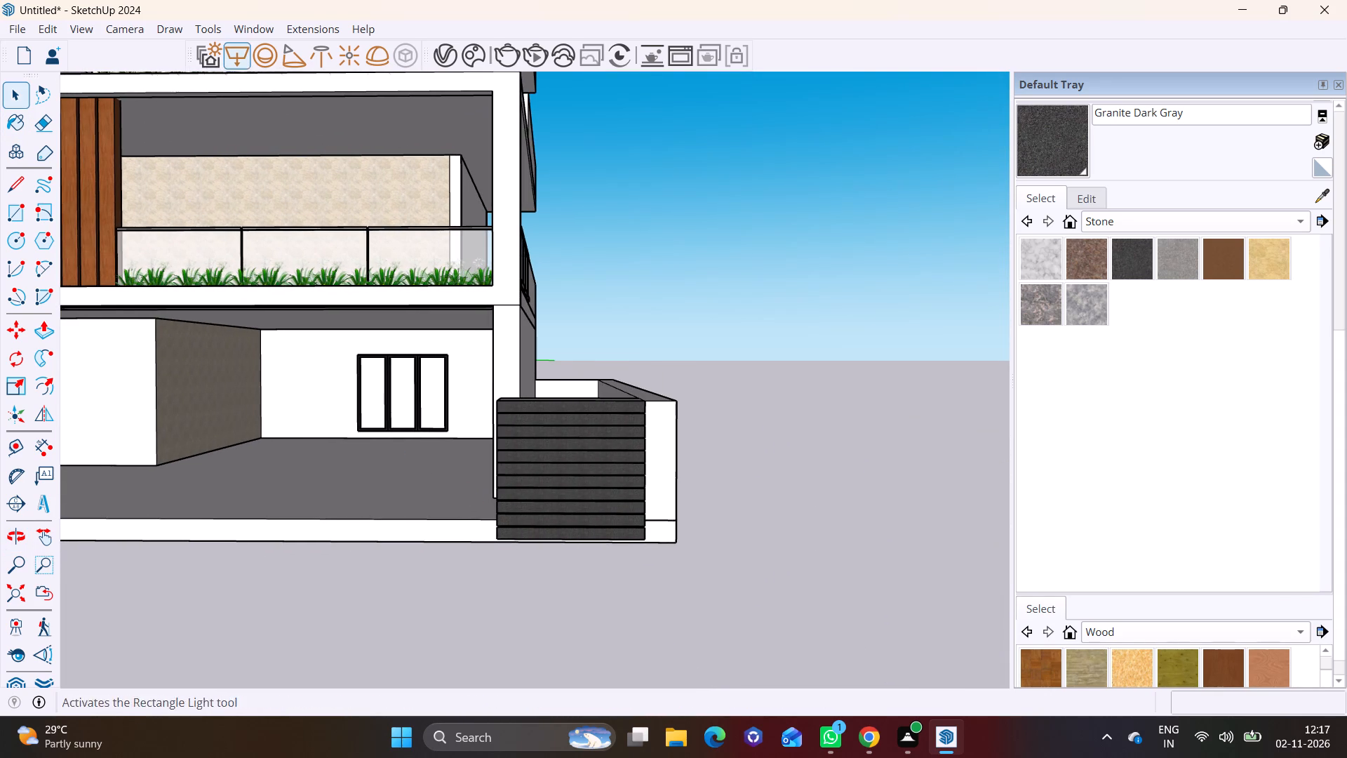
Open 3D Warehouse and search its models for "gate".
{"action": "left_click", "coordinate": [250, 21]}
{"action": "left_click", "coordinate": [295, 173]}
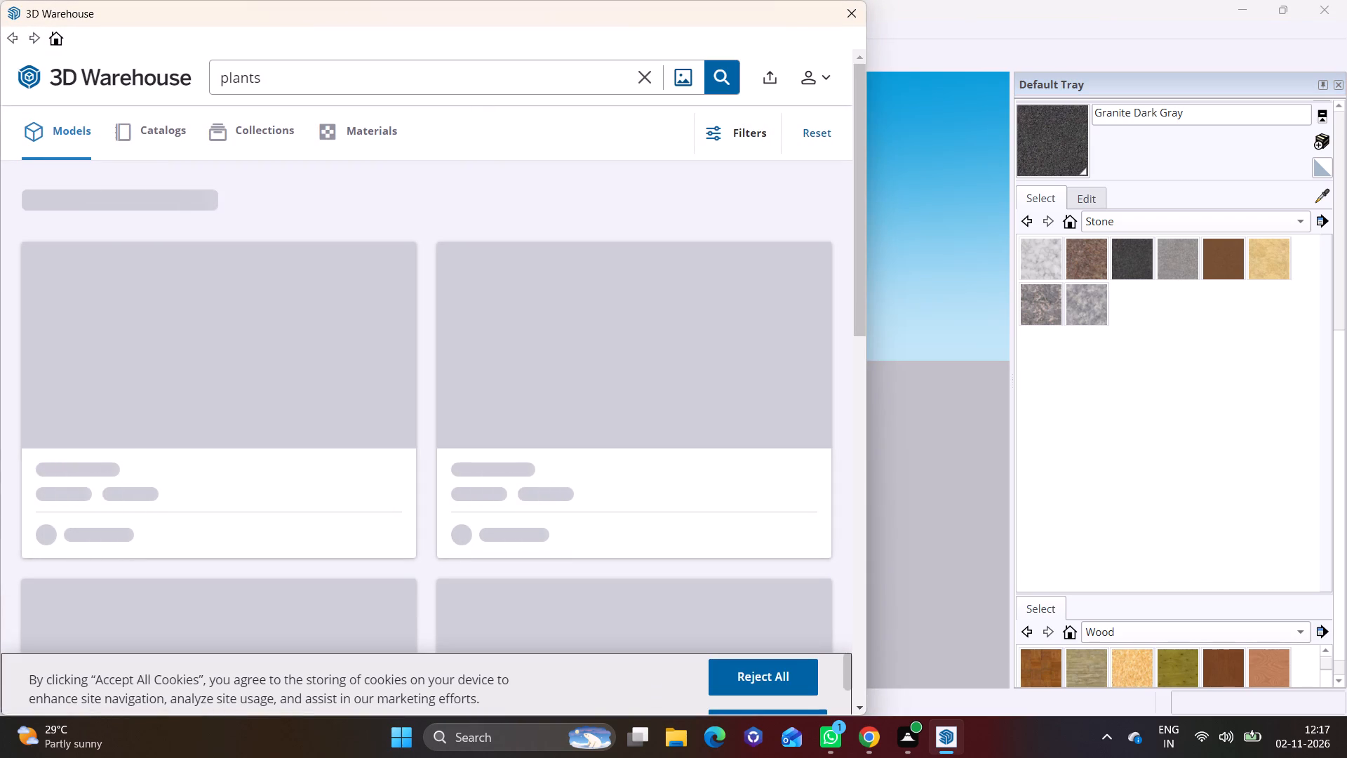
{"action": "left_click", "coordinate": [660, 80]}
{"action": "left_click", "coordinate": [540, 76]}
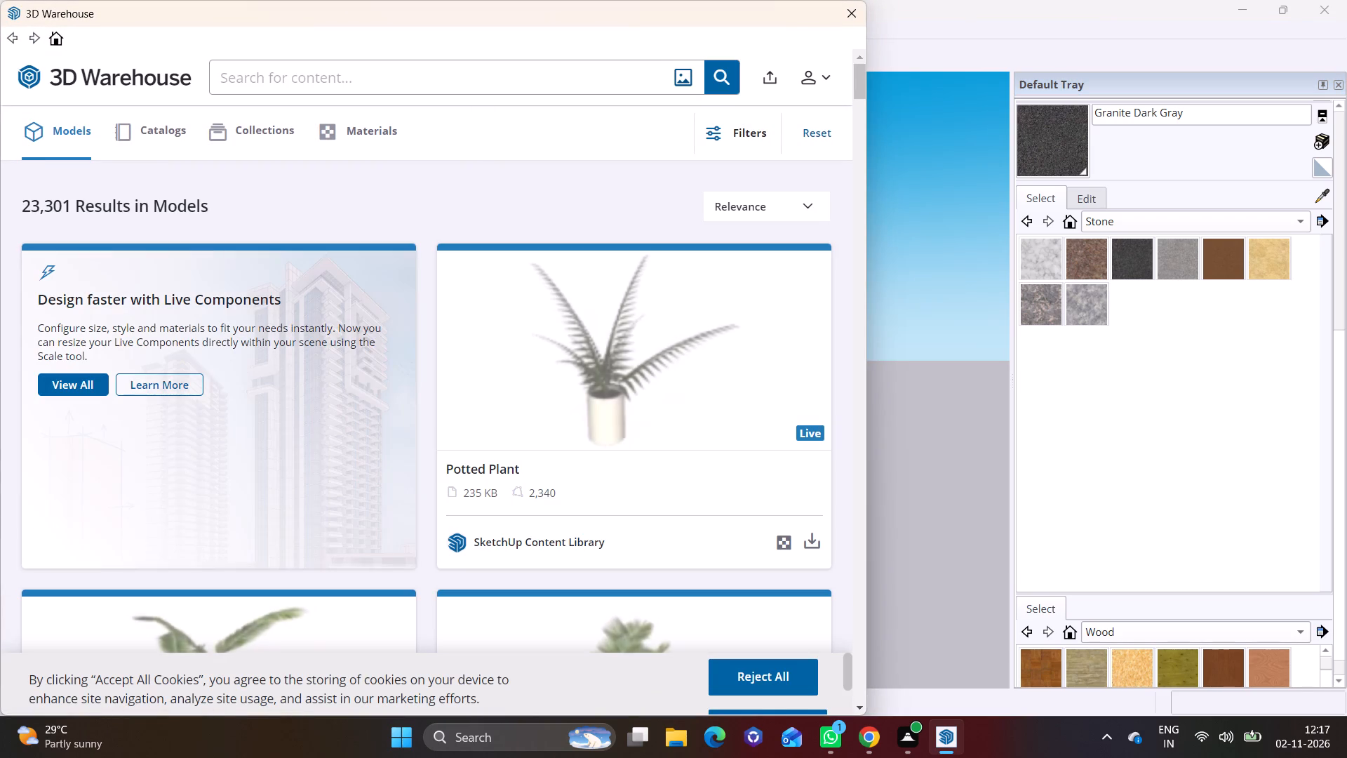
{"action": "type", "text": "doo"}
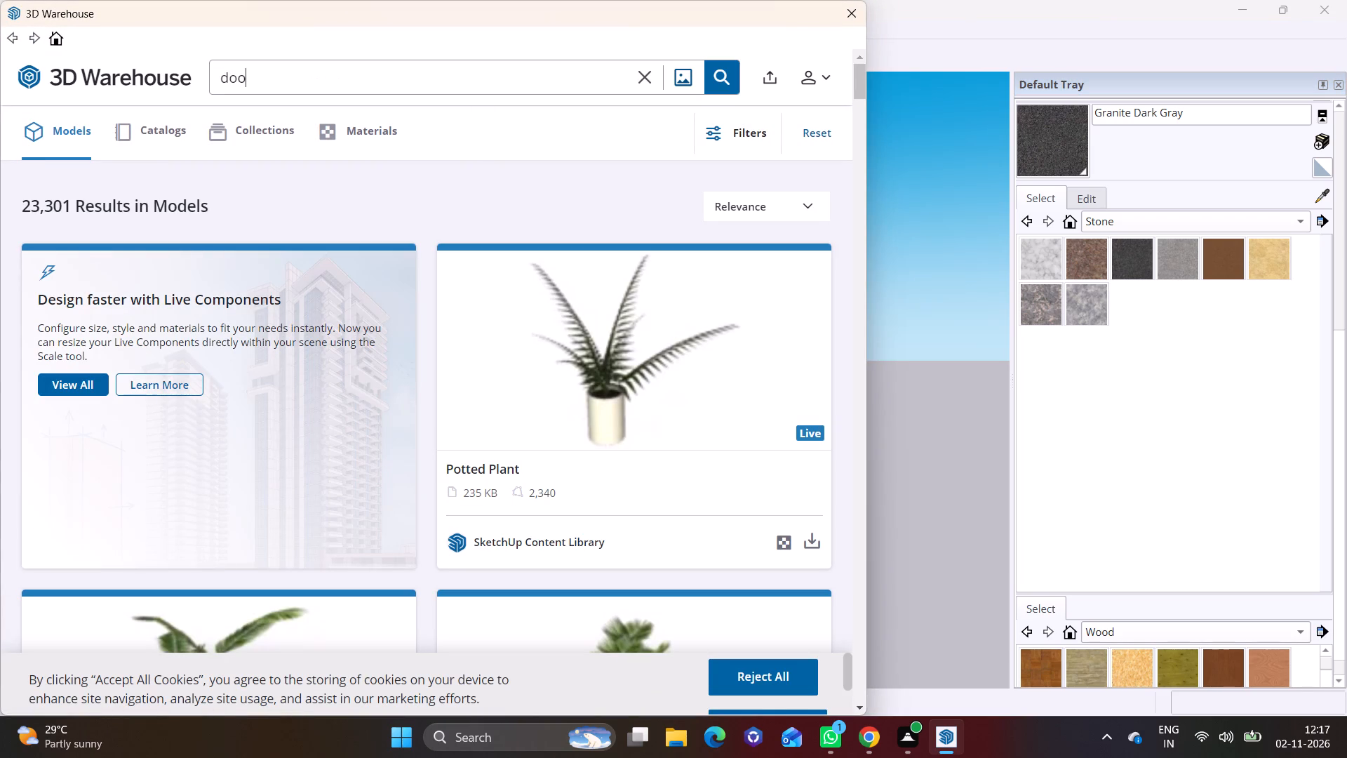
{"action": "key", "text": "BackSpace"}
{"action": "key", "text": "BackSpace"}
{"action": "key", "text": "BackSpace"}
{"action": "type", "text": "gate"}
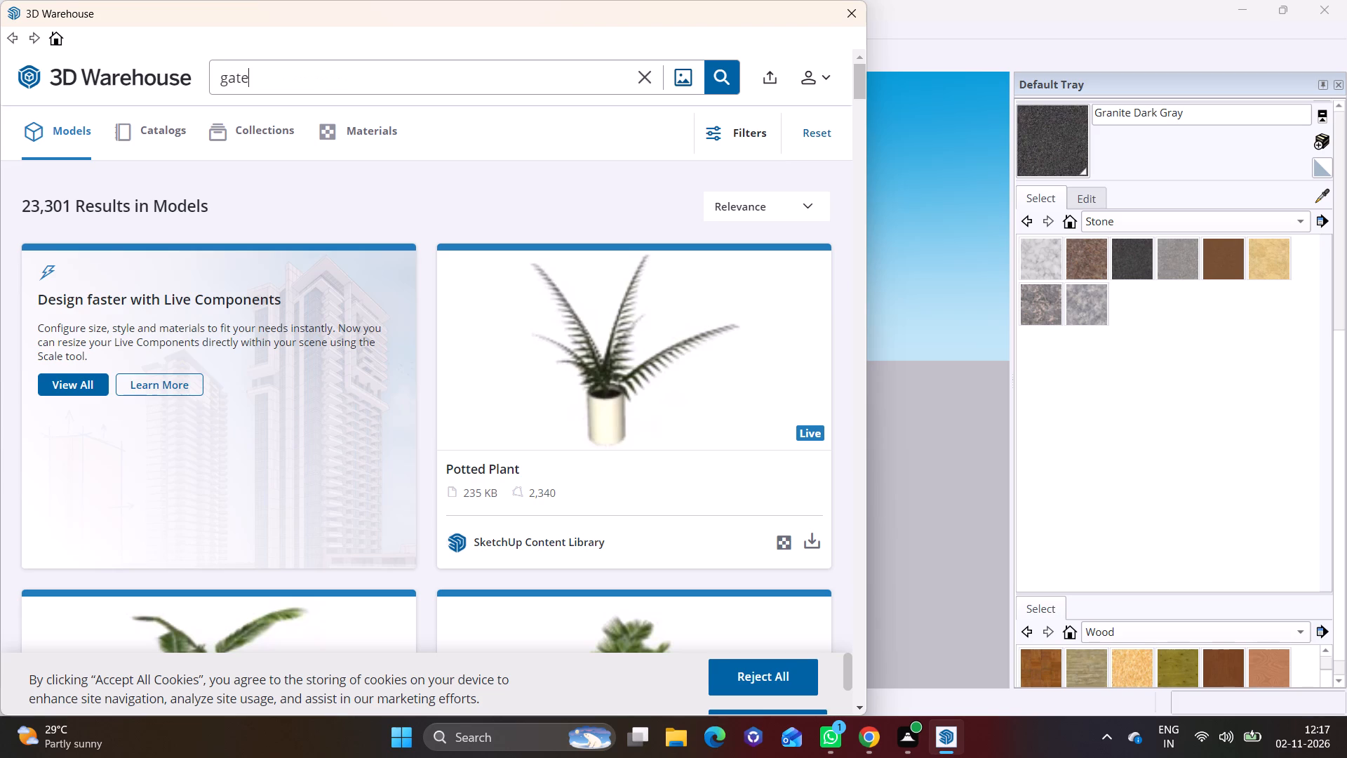
{"action": "key", "text": "Return"}
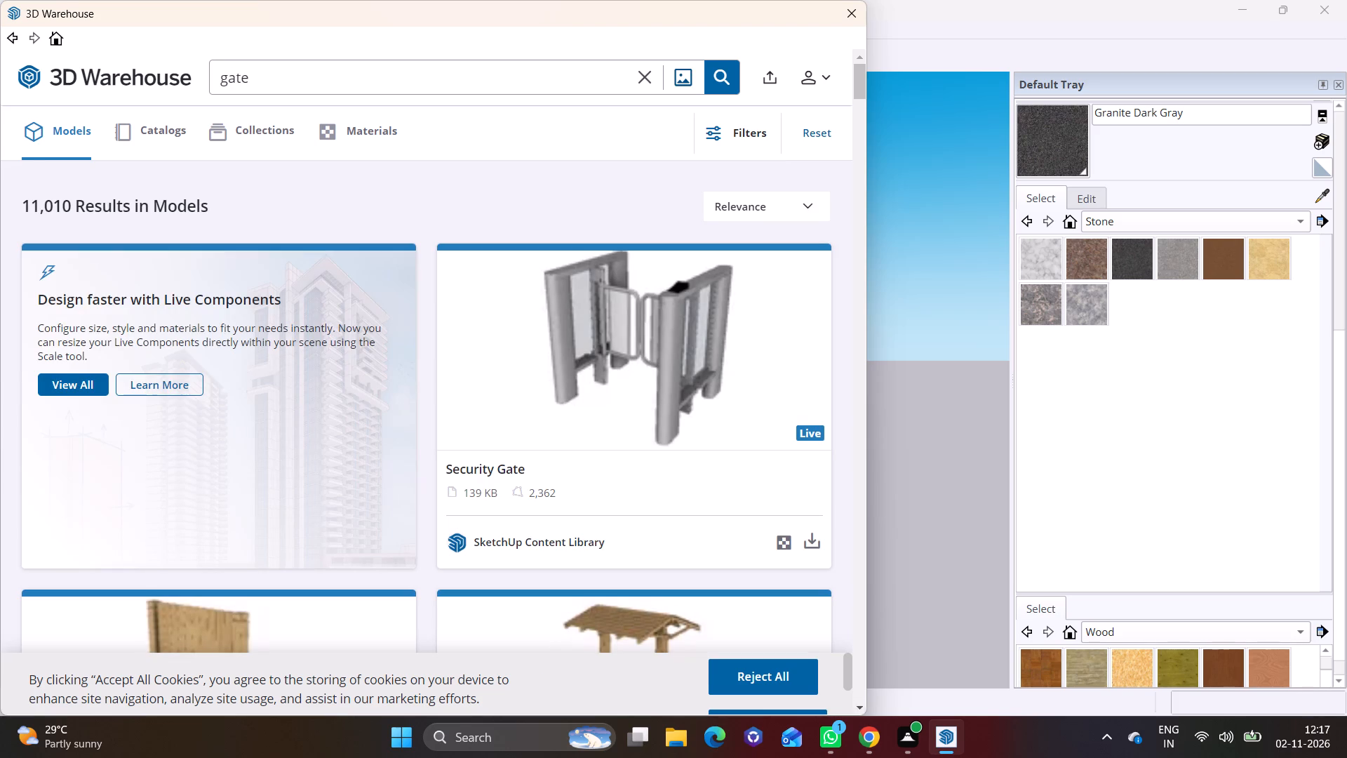
Browse the gate results and load the dark slatted Gate model with a separate narrow side leaf directly into the model.
{"action": "left_click", "coordinate": [860, 705]}
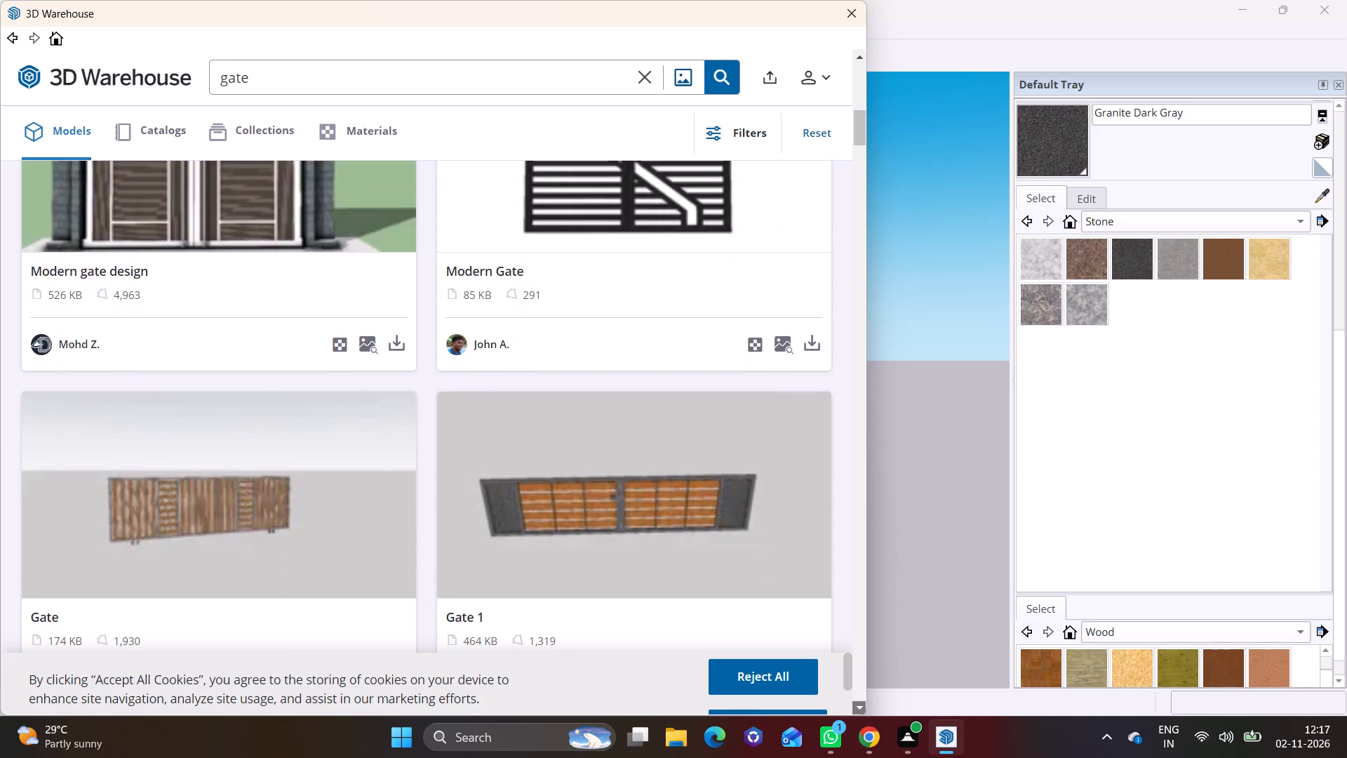
{"action": "left_click", "coordinate": [860, 704]}
{"action": "left_click", "coordinate": [860, 704]}
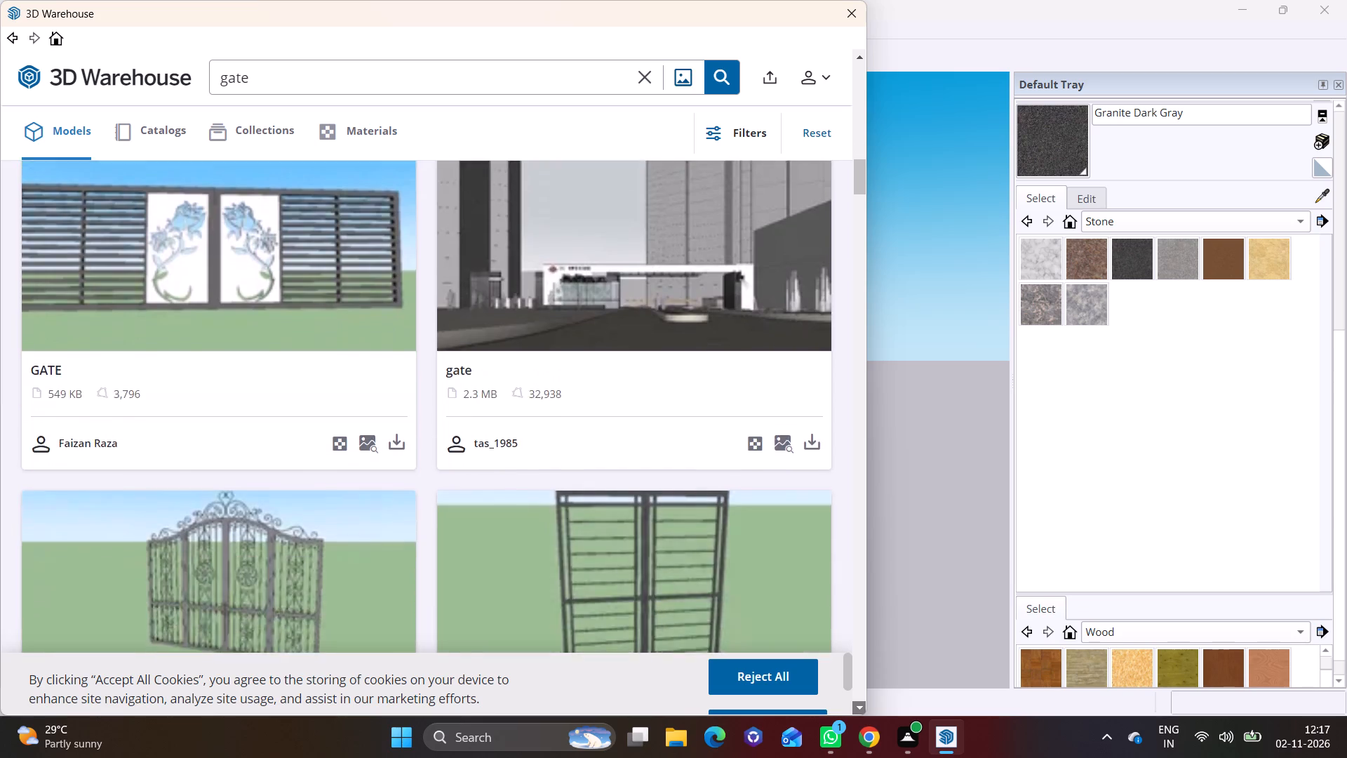
{"action": "left_click", "coordinate": [860, 704]}
{"action": "left_click", "coordinate": [860, 704]}
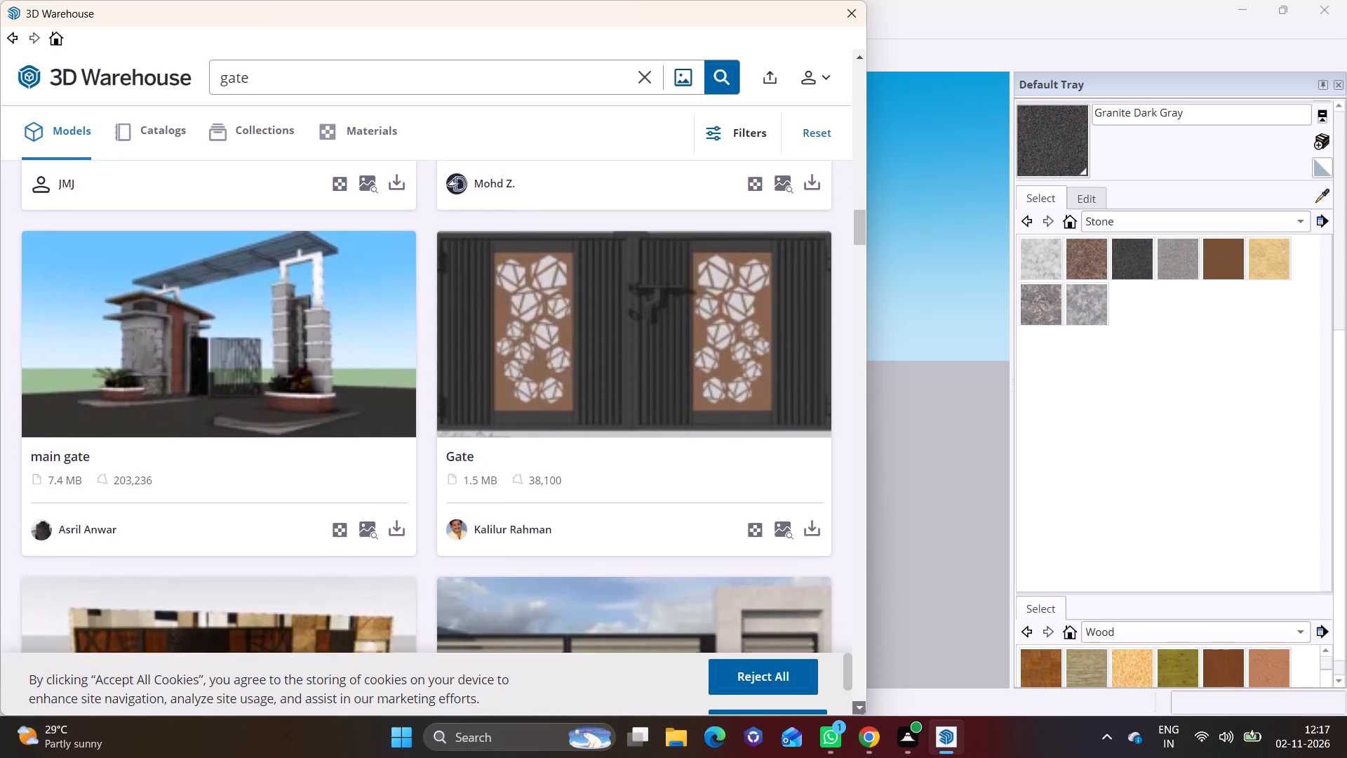
{"action": "left_click", "coordinate": [860, 704]}
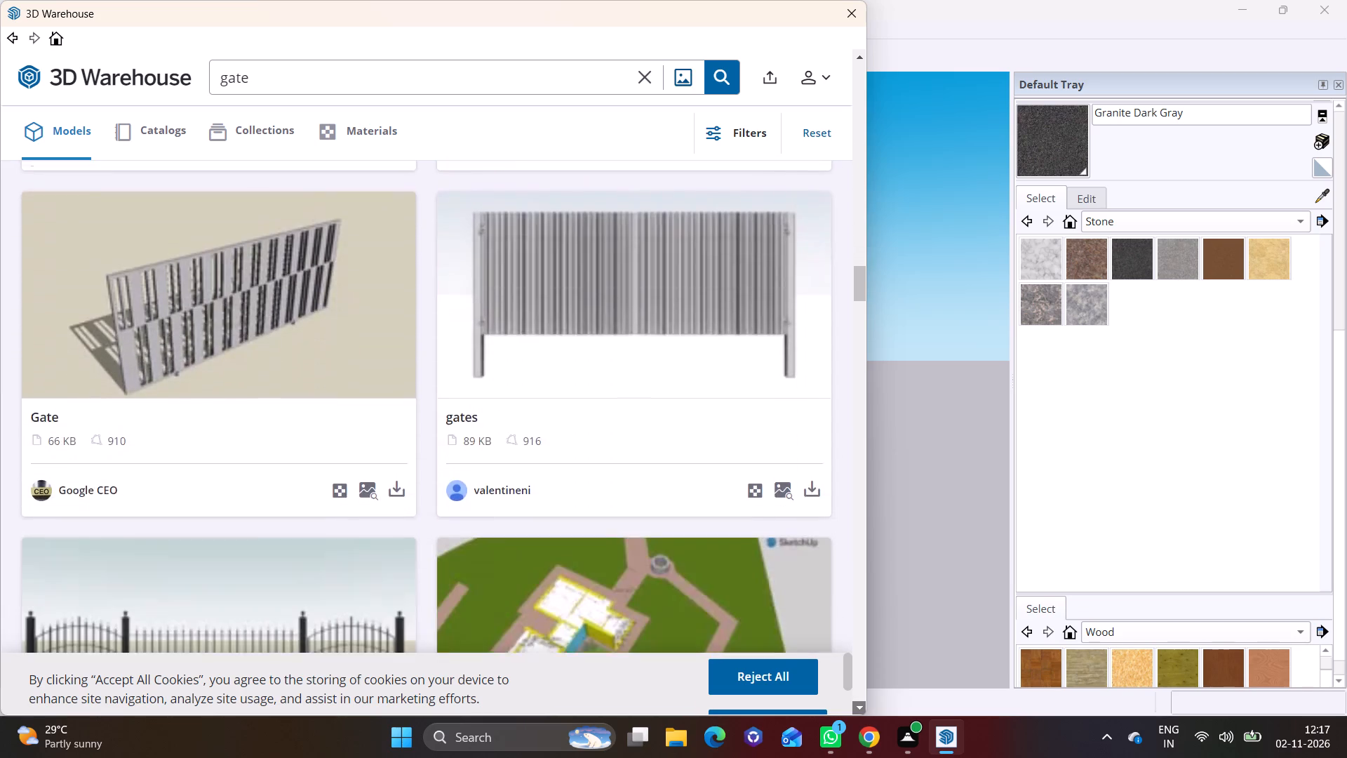
{"action": "left_click", "coordinate": [860, 704]}
{"action": "left_click", "coordinate": [860, 704]}
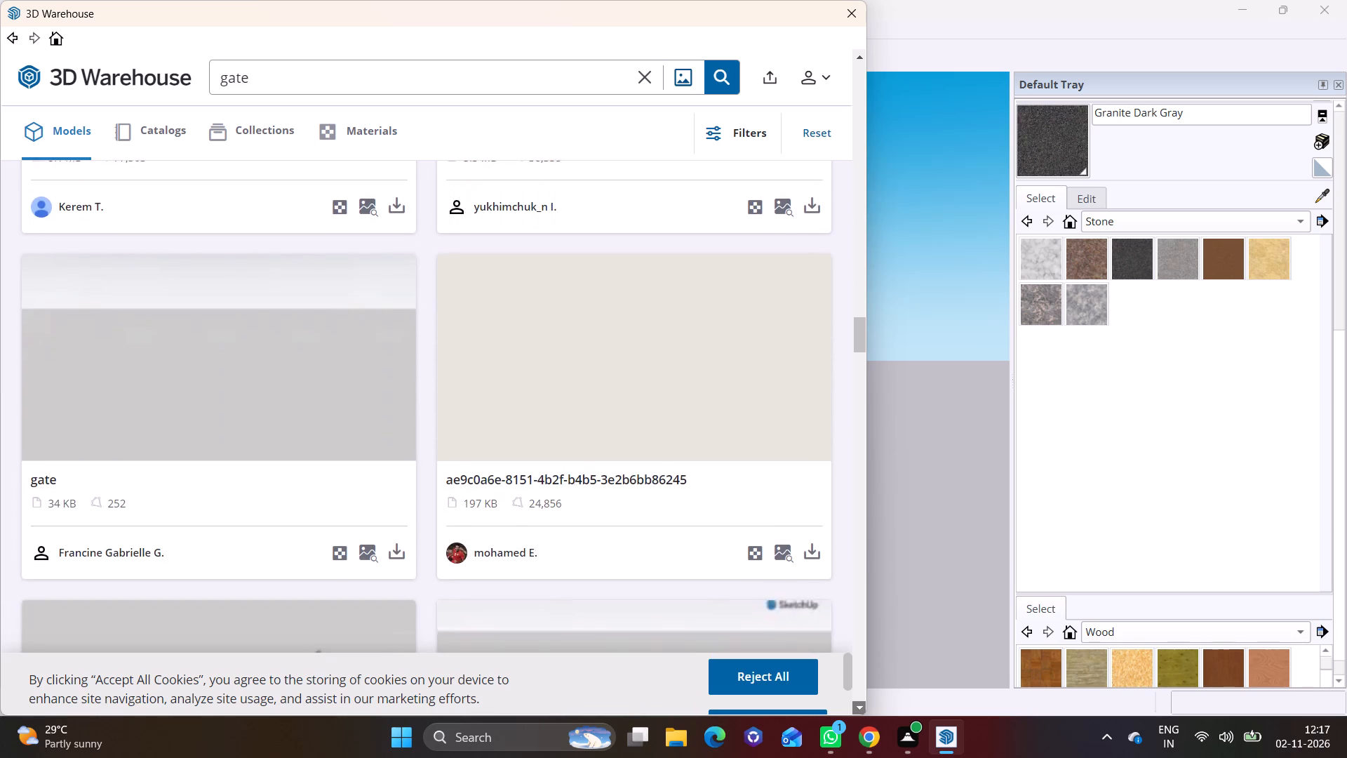
{"action": "left_click", "coordinate": [860, 704]}
{"action": "left_click", "coordinate": [860, 704]}
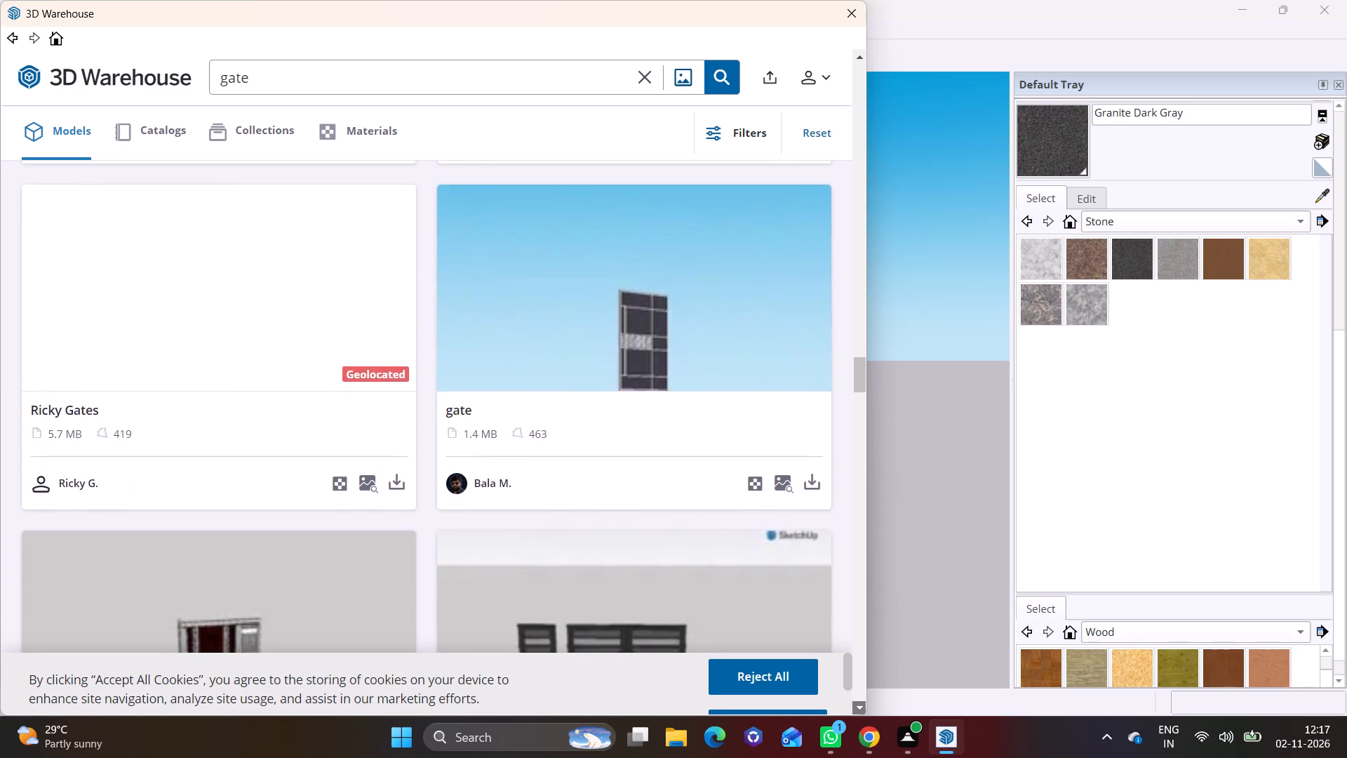
{"action": "left_click", "coordinate": [860, 704]}
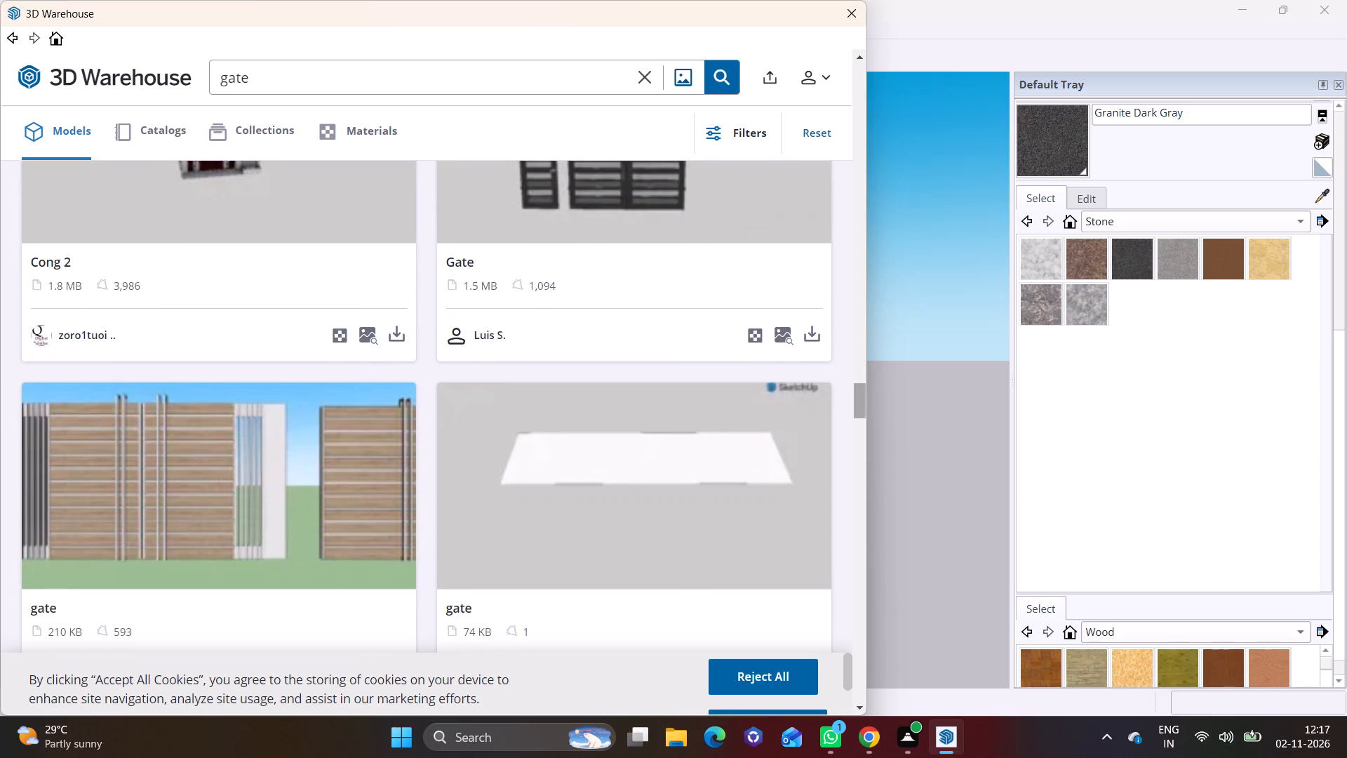
{"action": "left_click", "coordinate": [808, 328]}
{"action": "left_click", "coordinate": [370, 380]}
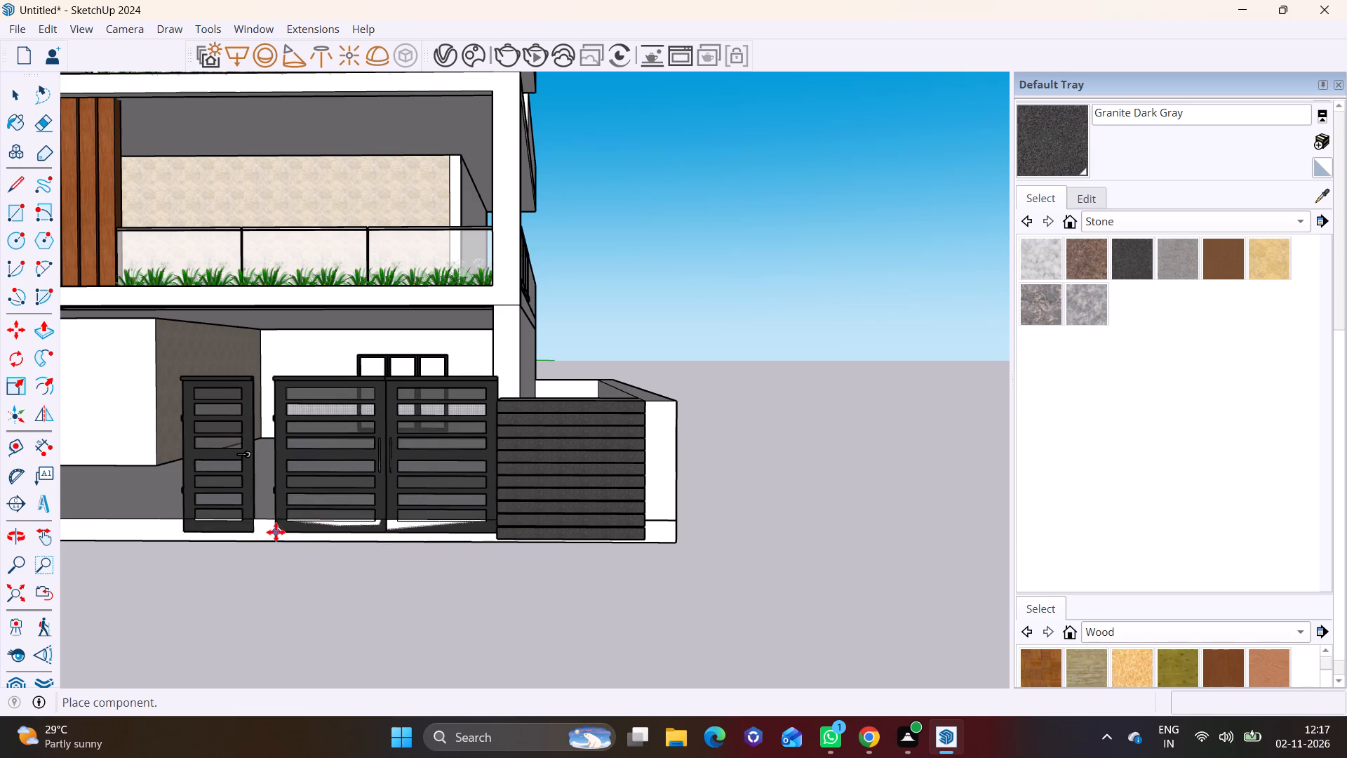
Place the gate on the front base plinth, beside the granite-clad boundary wall.
{"action": "left_click", "coordinate": [269, 540]}
{"action": "key", "text": "space"}
{"action": "left_click", "coordinate": [320, 612]}
Move the gate a few inches outward so its bottom stands clear in front of the base plinth.
{"action": "middle_click_drag", "start_coordinate": [420, 581], "coordinate": [406, 582]}
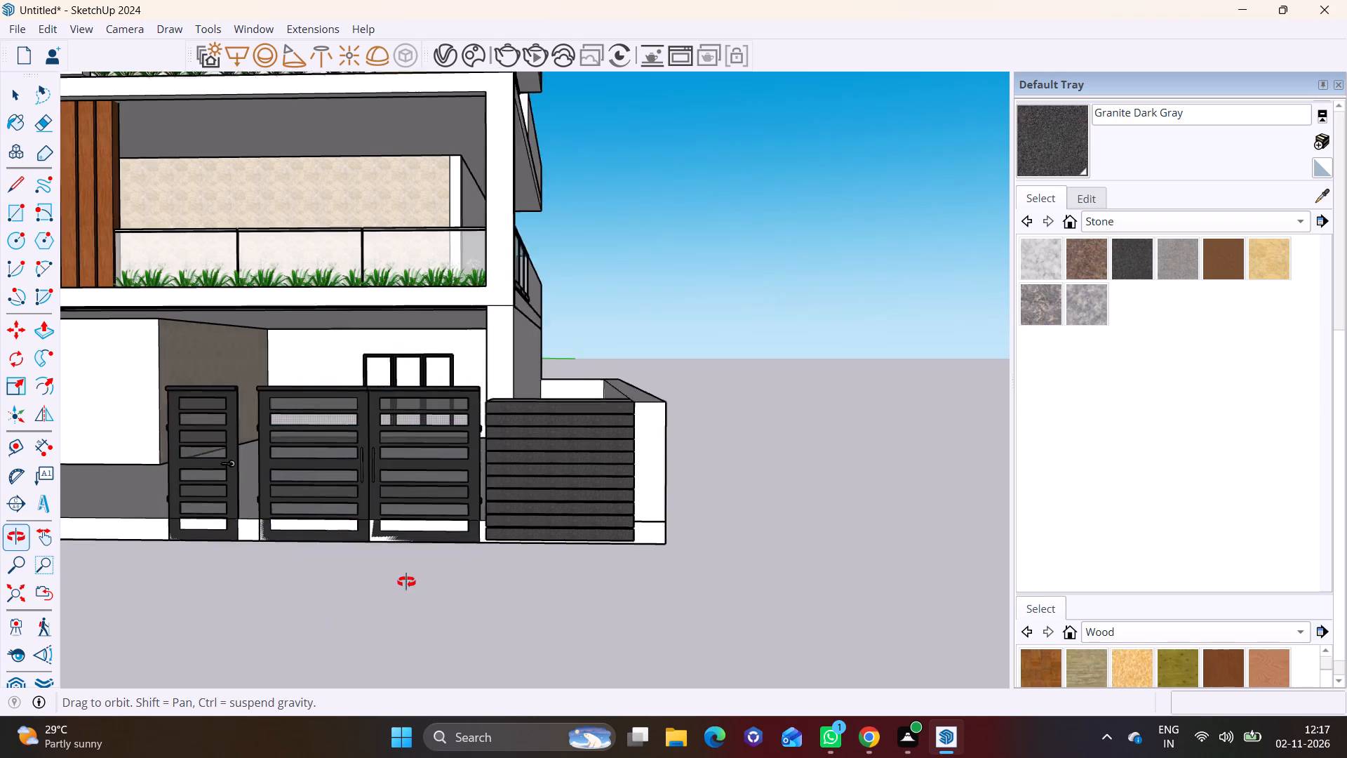
{"action": "middle_click_drag", "start_coordinate": [406, 582], "coordinate": [276, 634]}
{"action": "scroll", "coordinate": [222, 543], "scroll_direction": "up", "scroll_amount": 5}
{"action": "middle_click_drag", "start_coordinate": [320, 534], "coordinate": [531, 407], "text": "shift"}
{"action": "middle_click_drag", "start_coordinate": [521, 509], "coordinate": [397, 559]}
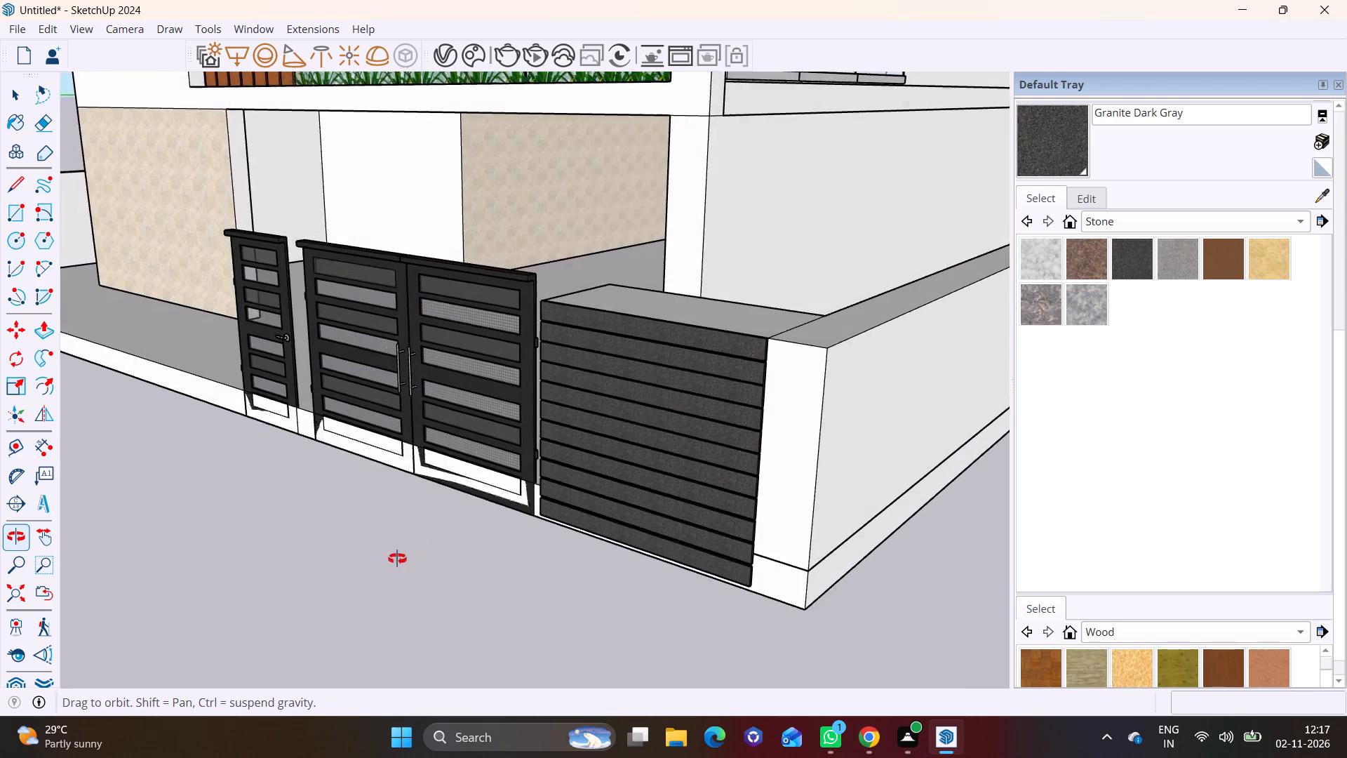
{"action": "middle_click_drag", "start_coordinate": [397, 559], "coordinate": [396, 554]}
{"action": "scroll", "coordinate": [558, 447], "scroll_direction": "up", "scroll_amount": 7}
{"action": "left_click", "coordinate": [502, 483]}
{"action": "scroll", "coordinate": [500, 484], "scroll_direction": "down", "scroll_amount": 5}
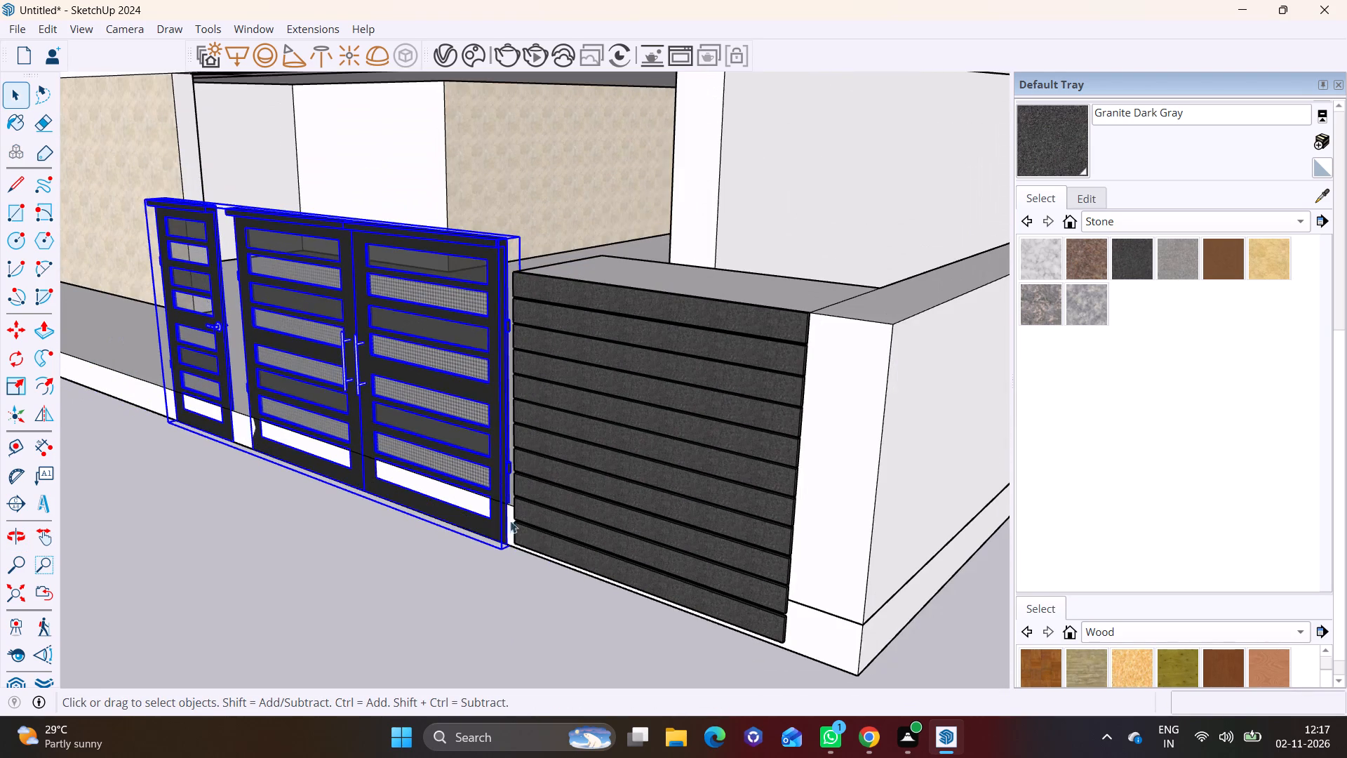
{"action": "key", "text": "m"}
{"action": "left_click", "coordinate": [497, 547]}
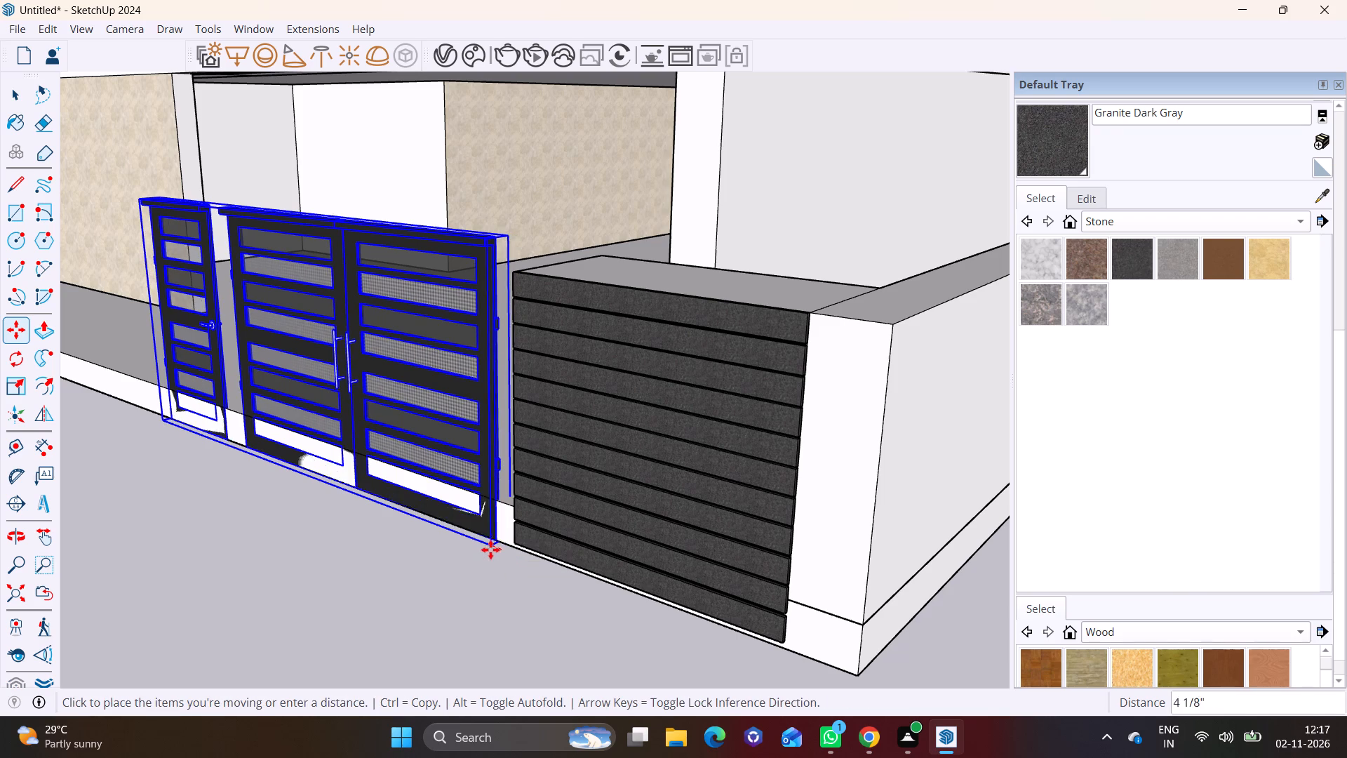
{"action": "left_click", "coordinate": [498, 561]}
{"action": "key", "text": "space"}
{"action": "left_click", "coordinate": [425, 563]}
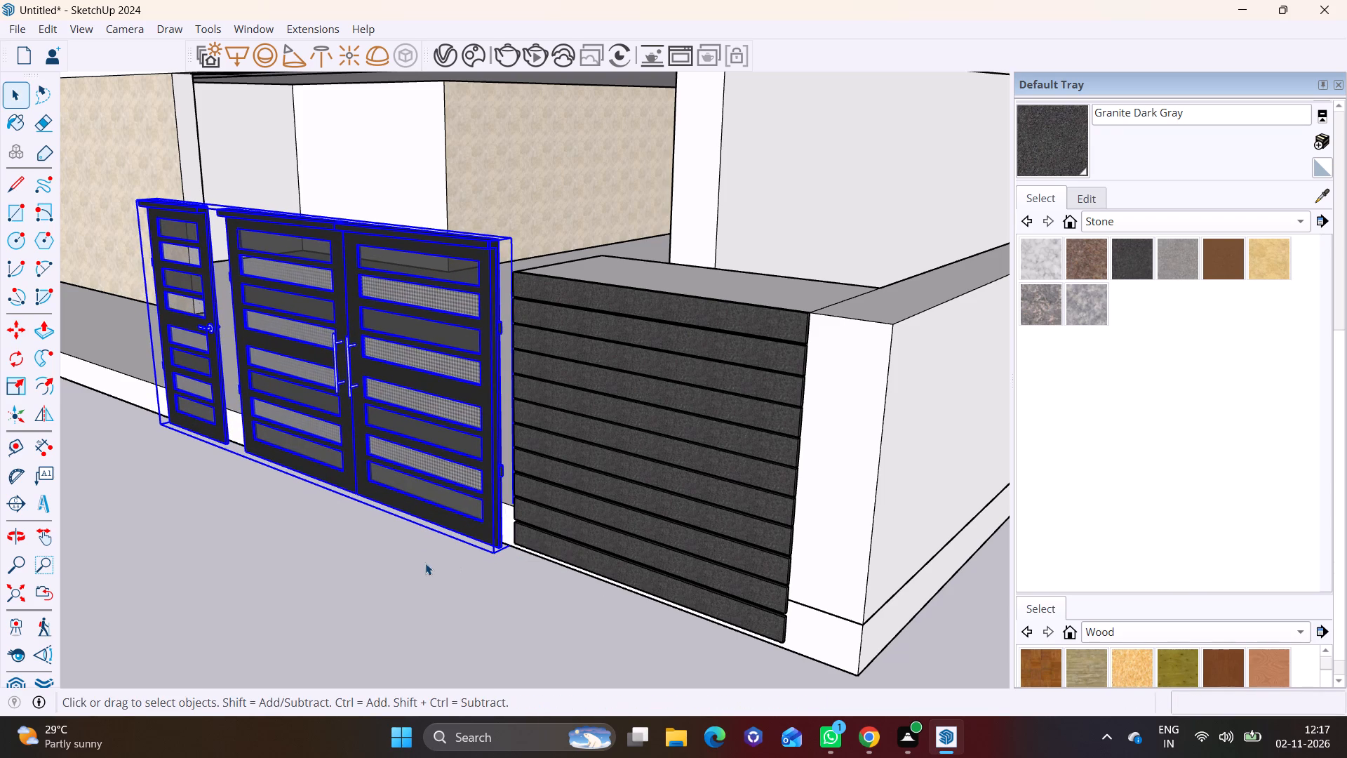
Move the gate a few inches along the red axis to close the gap to the clad wall.
{"action": "scroll", "coordinate": [424, 563], "scroll_direction": "down", "scroll_amount": 6}
{"action": "middle_click_drag", "start_coordinate": [516, 557], "coordinate": [766, 411]}
{"action": "scroll", "coordinate": [676, 409], "scroll_direction": "up", "scroll_amount": 4}
{"action": "middle_click_drag", "start_coordinate": [713, 475], "coordinate": [706, 438]}
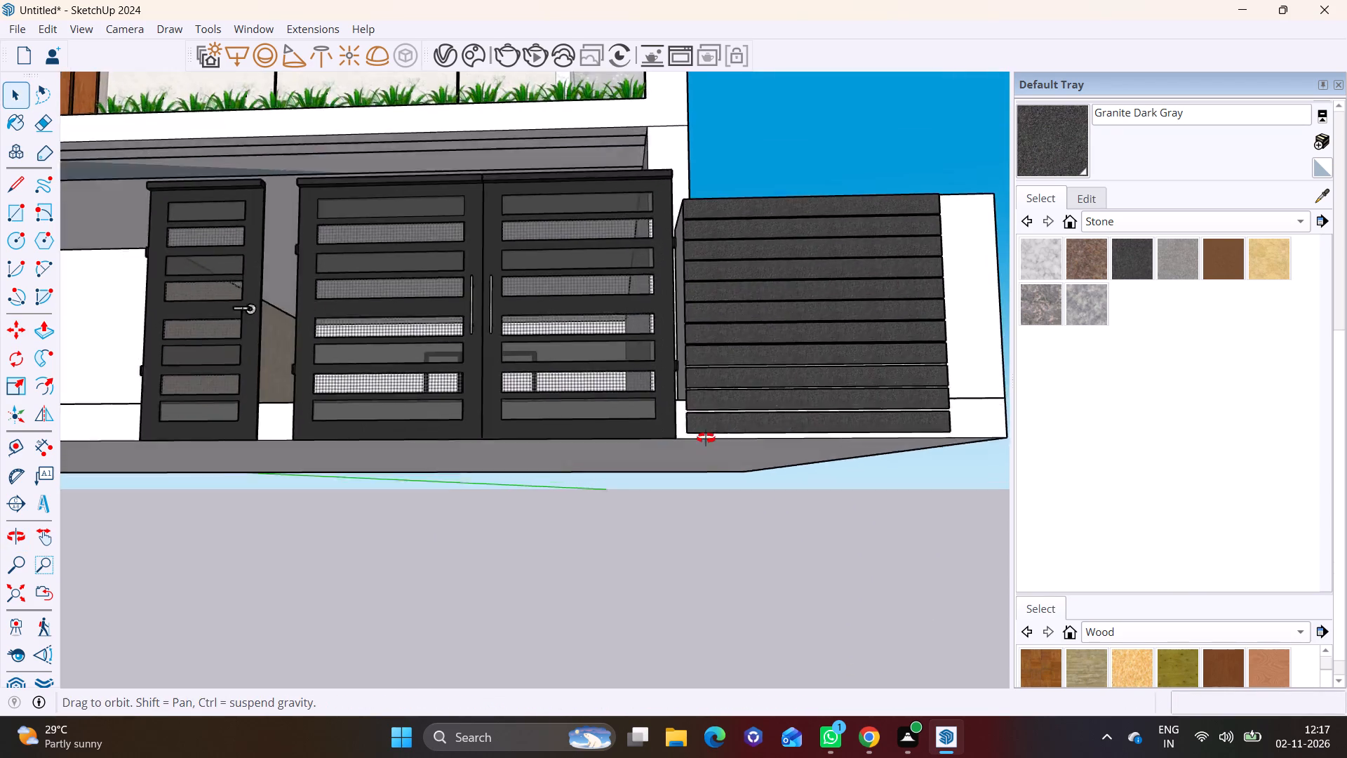
{"action": "middle_click_drag", "start_coordinate": [706, 438], "coordinate": [428, 282]}
{"action": "scroll", "coordinate": [442, 288], "scroll_direction": "up", "scroll_amount": 7}
{"action": "scroll", "coordinate": [508, 270], "scroll_direction": "down", "scroll_amount": 6}
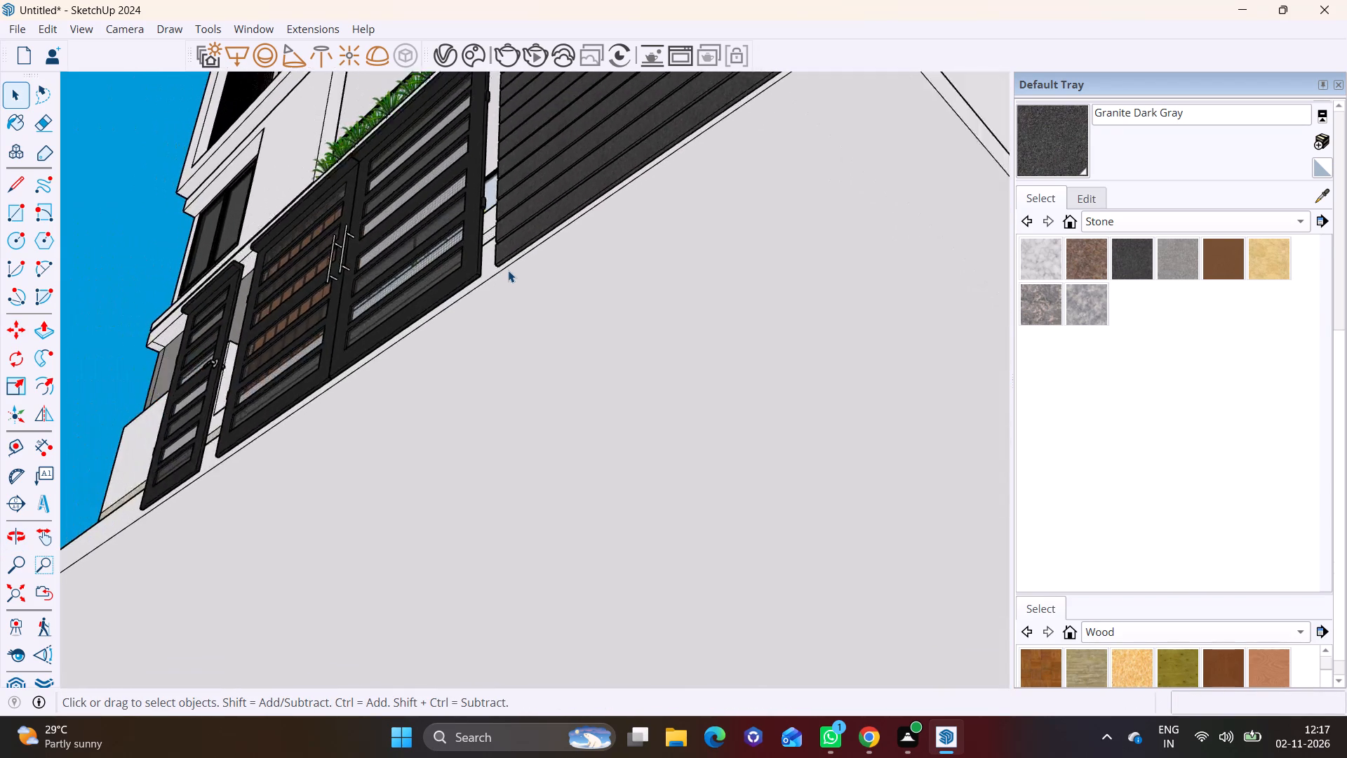
{"action": "scroll", "coordinate": [508, 270], "scroll_direction": "down", "scroll_amount": 9}
{"action": "middle_click_drag", "start_coordinate": [516, 282], "coordinate": [553, 503]}
{"action": "scroll", "coordinate": [556, 501], "scroll_direction": "up", "scroll_amount": 6}
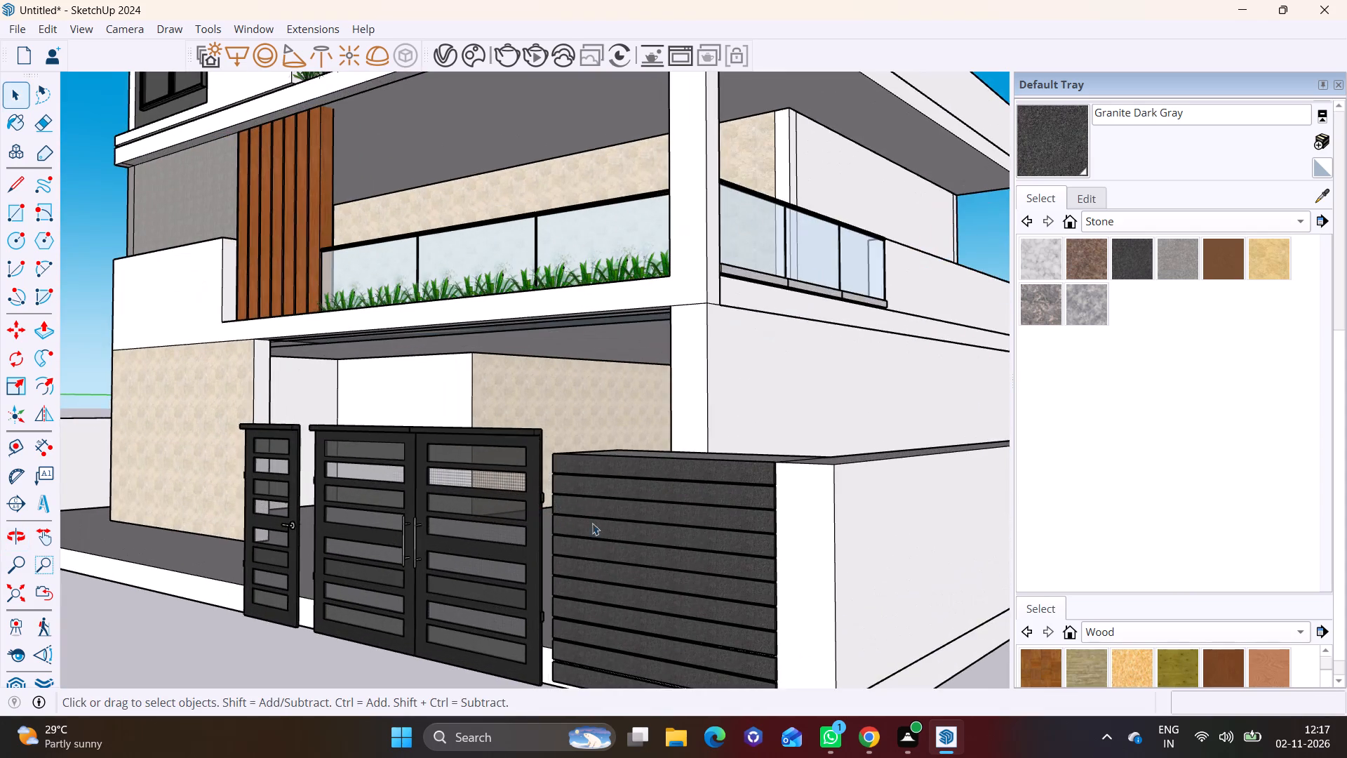
{"action": "middle_click_drag", "start_coordinate": [592, 523], "coordinate": [585, 464]}
{"action": "middle_click_drag", "start_coordinate": [580, 479], "coordinate": [610, 609]}
{"action": "middle_click_drag", "start_coordinate": [688, 628], "coordinate": [640, 426], "text": "shift"}
{"action": "scroll", "coordinate": [591, 432], "scroll_direction": "up", "scroll_amount": 4}
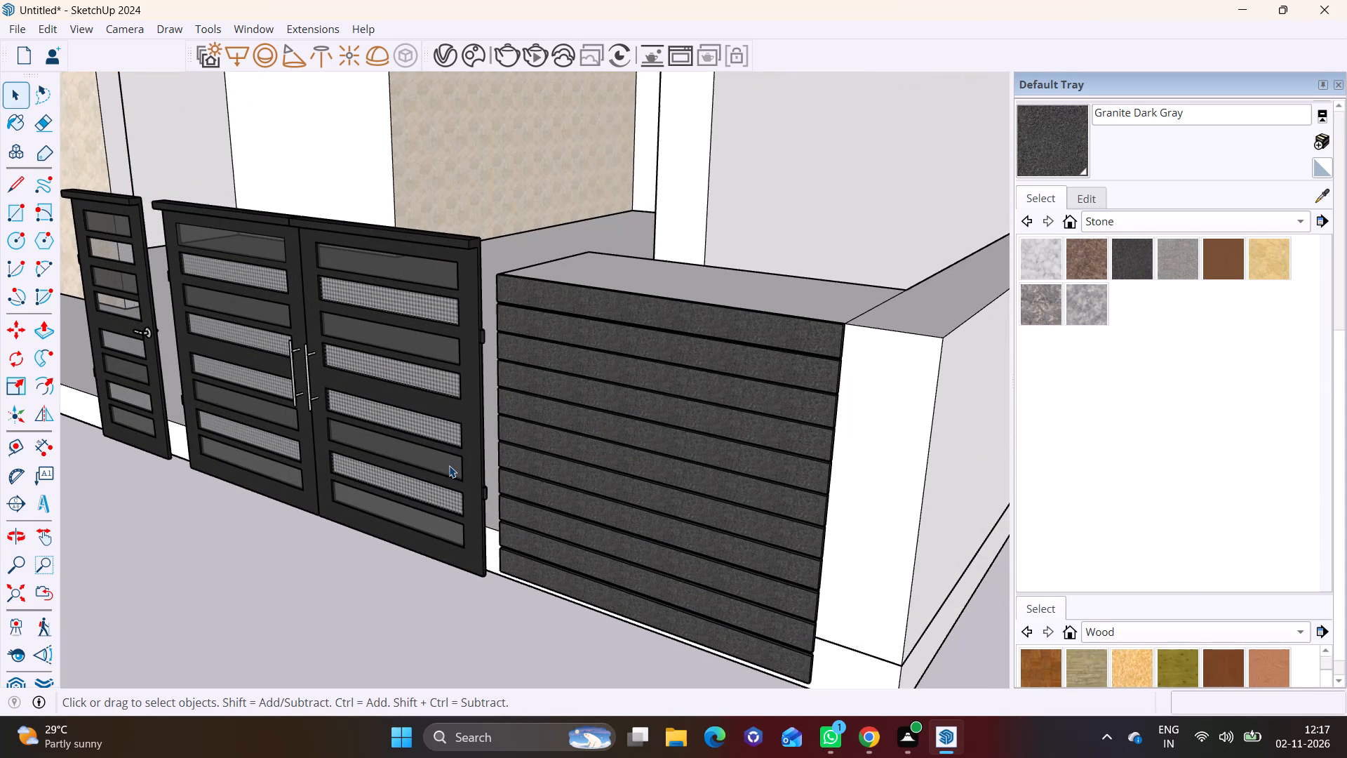
{"action": "key", "text": "space"}
{"action": "left_click", "coordinate": [449, 465]}
{"action": "key", "text": "m"}
{"action": "left_click", "coordinate": [469, 469]}
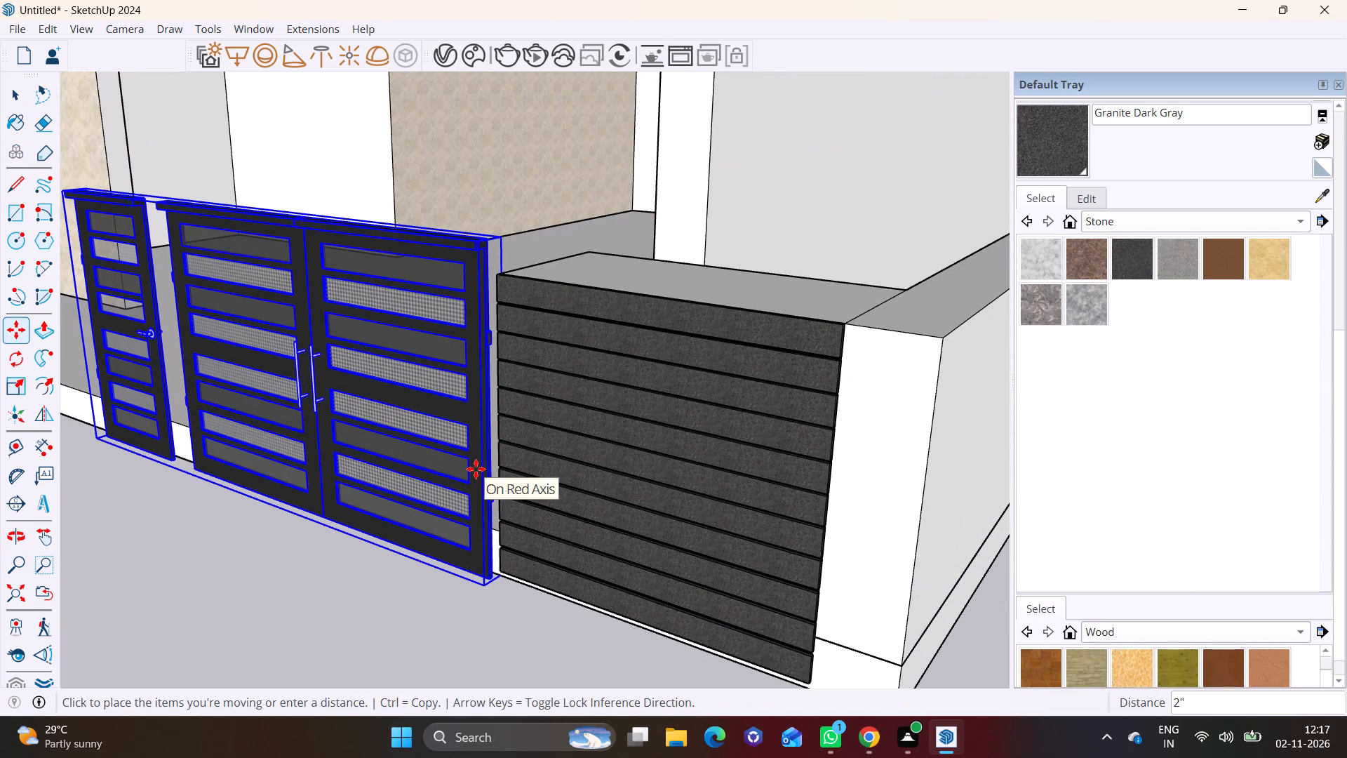
{"action": "left_click", "coordinate": [488, 469]}
{"action": "key", "text": "space"}
Scale the gate's height down from its top so it sits near the clad wall's top level.
{"action": "scroll", "coordinate": [249, 530], "scroll_direction": "down", "scroll_amount": 2}
{"action": "left_click", "coordinate": [334, 376]}
{"action": "left_click", "coordinate": [18, 387]}
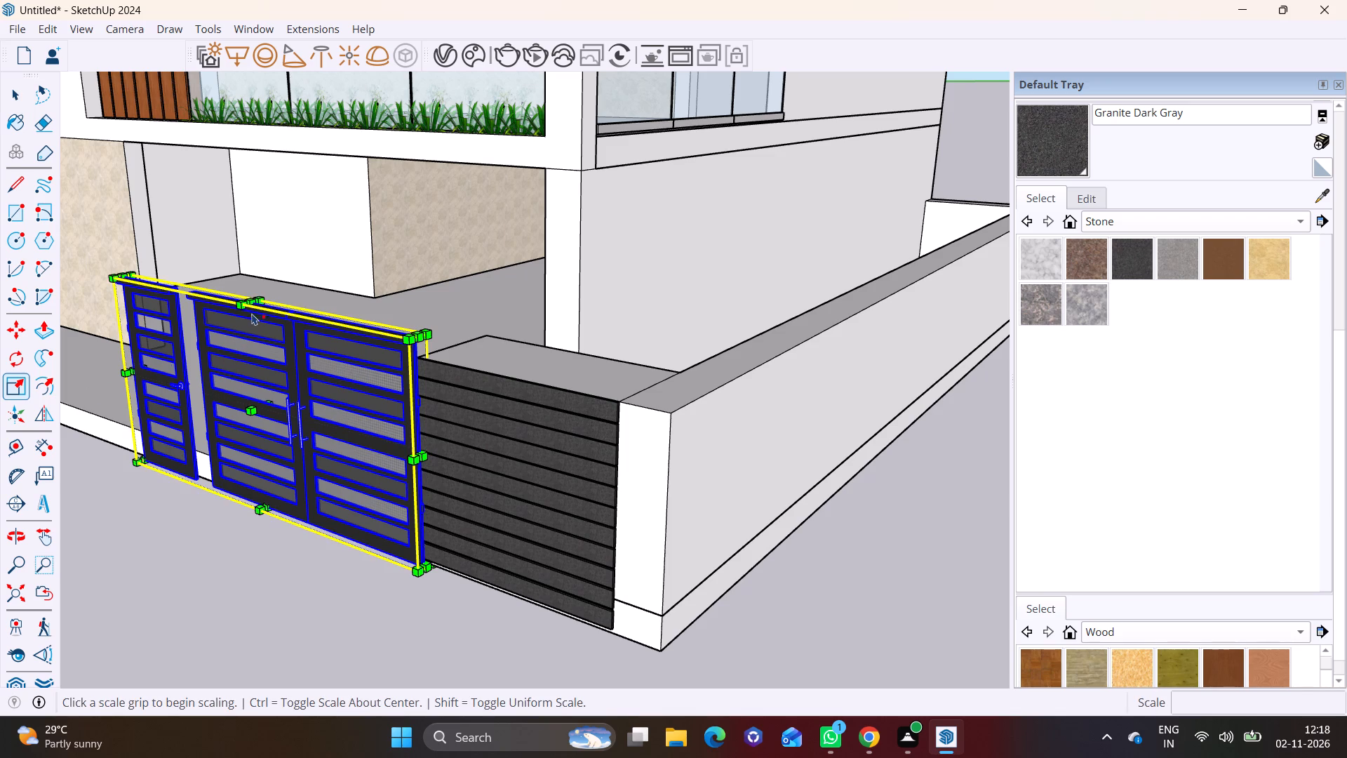
{"action": "left_click", "coordinate": [254, 305]}
{"action": "left_click", "coordinate": [255, 339]}
{"action": "key", "text": "space"}
{"action": "left_click", "coordinate": [212, 515]}
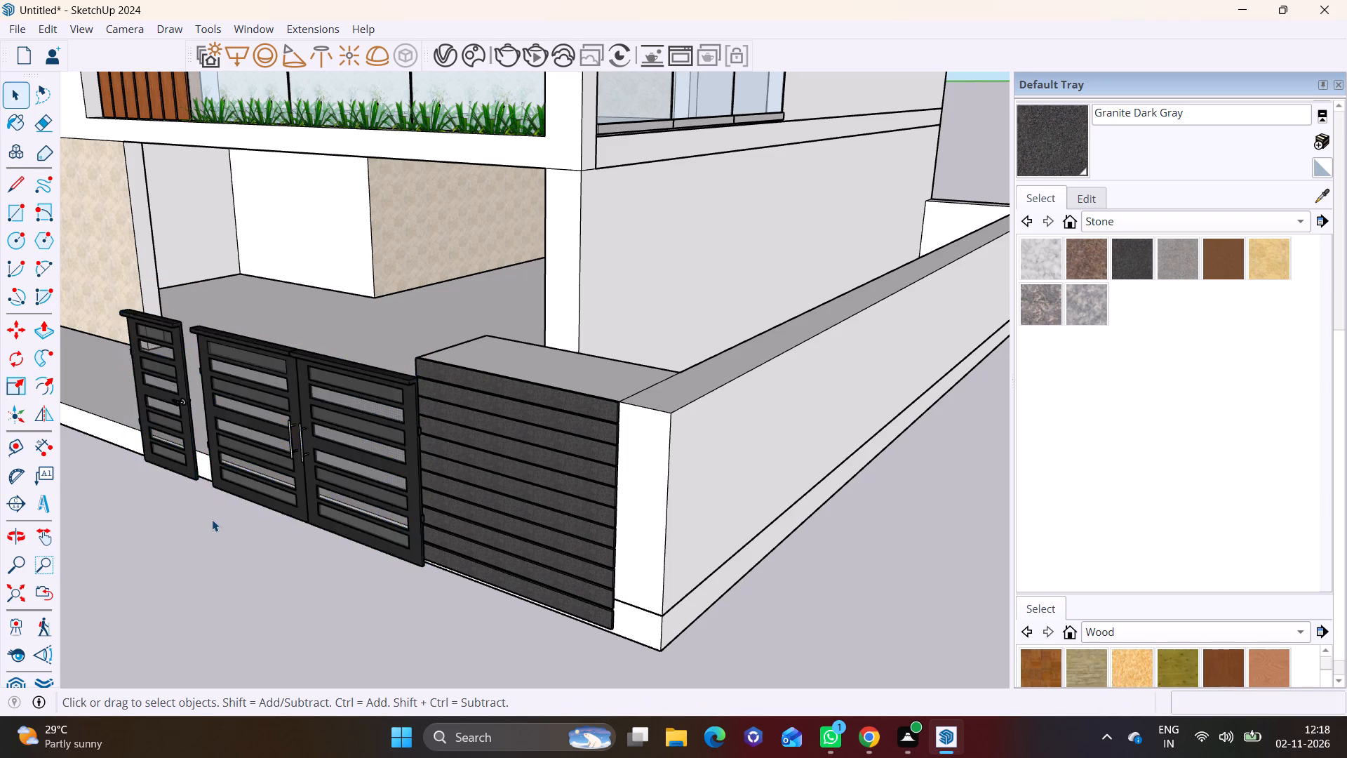
Draw a rectangle about 2' 3 1/2" by 1' 5" on the floor at the other side boundary wall's inner front corner.
{"action": "scroll", "coordinate": [212, 519], "scroll_direction": "down", "scroll_amount": 3}
{"action": "middle_click_drag", "start_coordinate": [227, 521], "coordinate": [564, 452]}
{"action": "scroll", "coordinate": [495, 476], "scroll_direction": "down", "scroll_amount": 7}
{"action": "middle_click_drag", "start_coordinate": [462, 486], "coordinate": [672, 456], "text": "shift"}
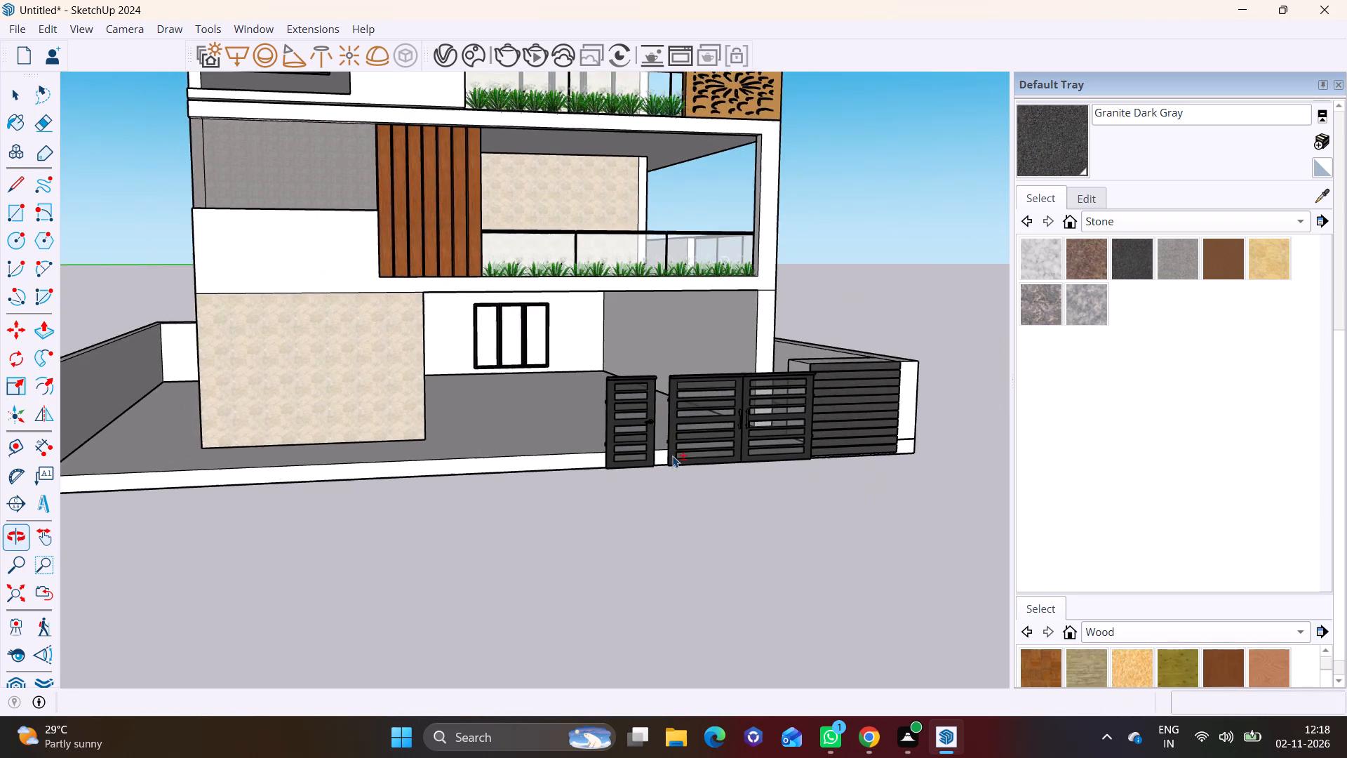
{"action": "scroll", "coordinate": [629, 465], "scroll_direction": "down", "scroll_amount": 2}
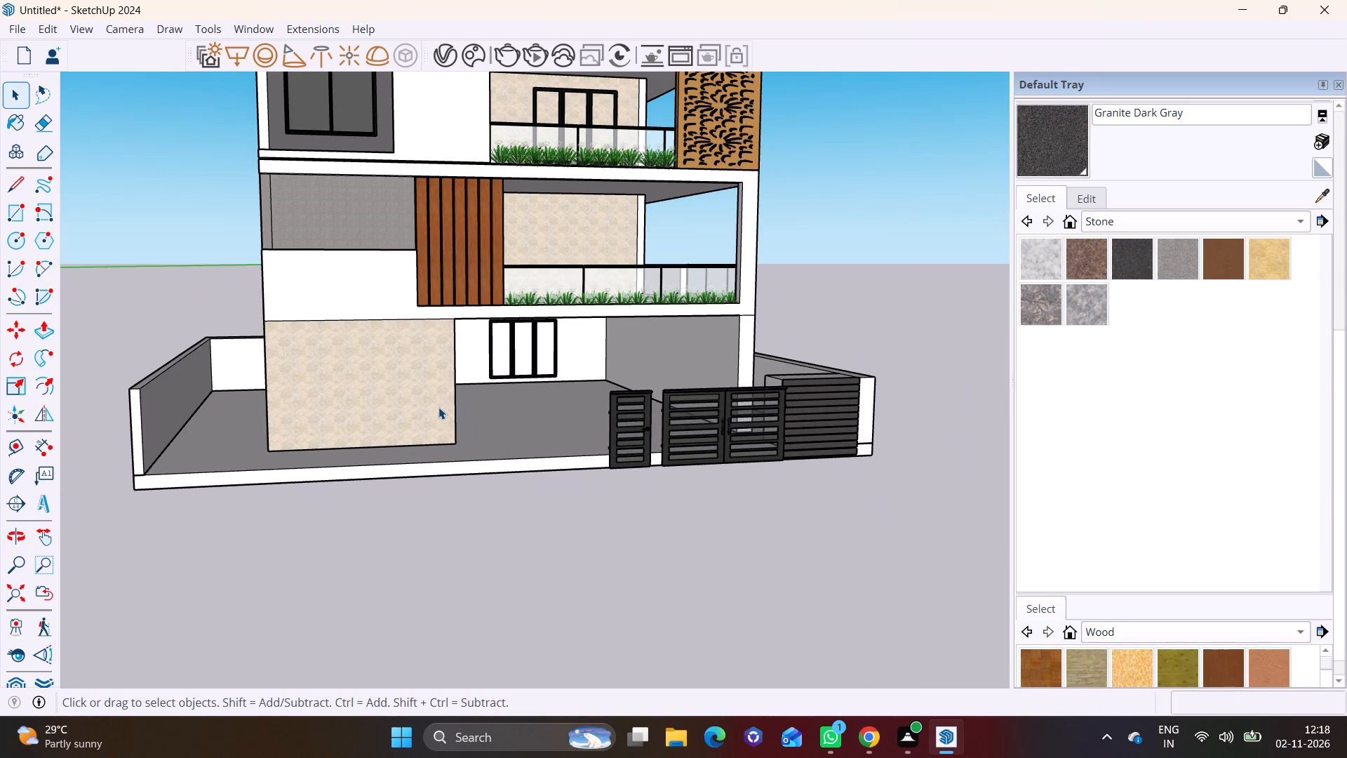
{"action": "middle_click_drag", "start_coordinate": [431, 395], "coordinate": [414, 363]}
{"action": "scroll", "coordinate": [266, 383], "scroll_direction": "up", "scroll_amount": 5}
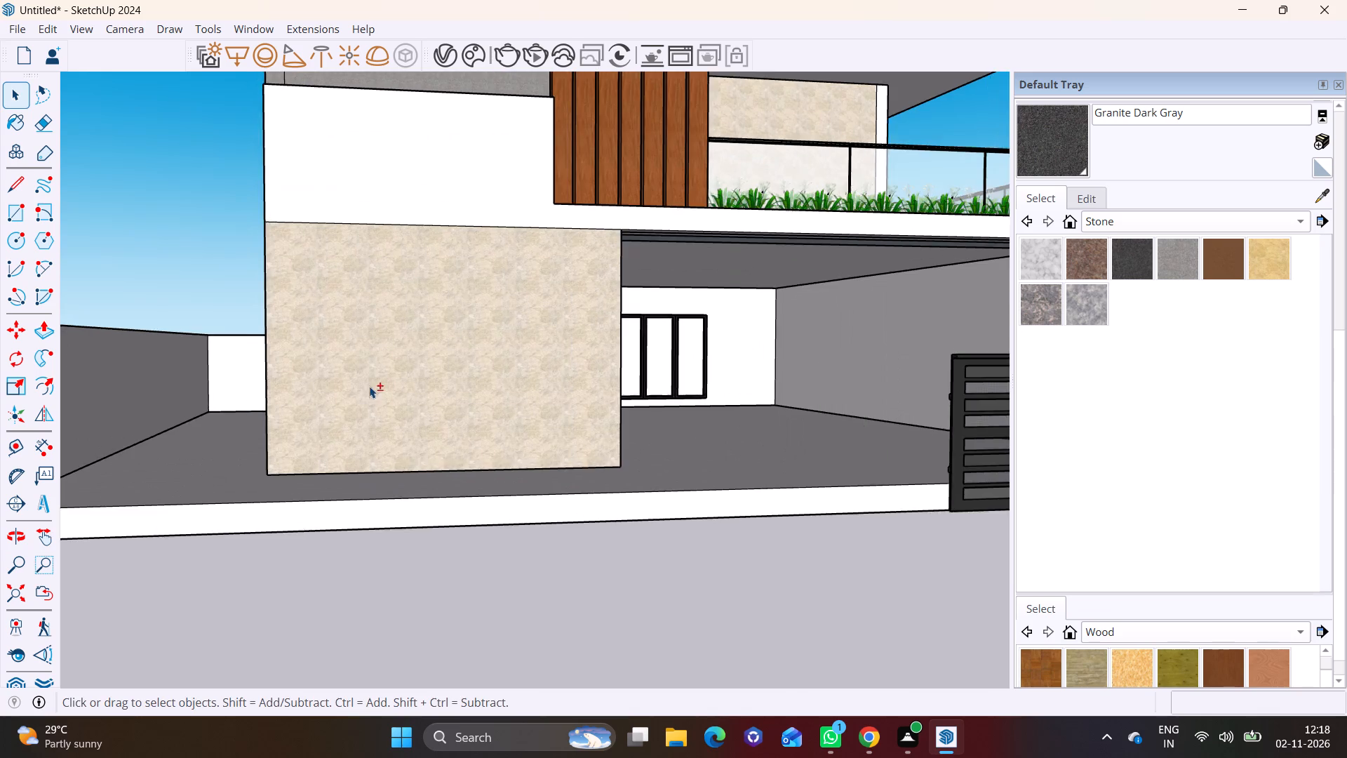
{"action": "middle_click_drag", "start_coordinate": [420, 395], "coordinate": [716, 435], "text": "shift"}
{"action": "left_click", "coordinate": [17, 204]}
{"action": "middle_click_drag", "start_coordinate": [311, 545], "coordinate": [180, 582]}
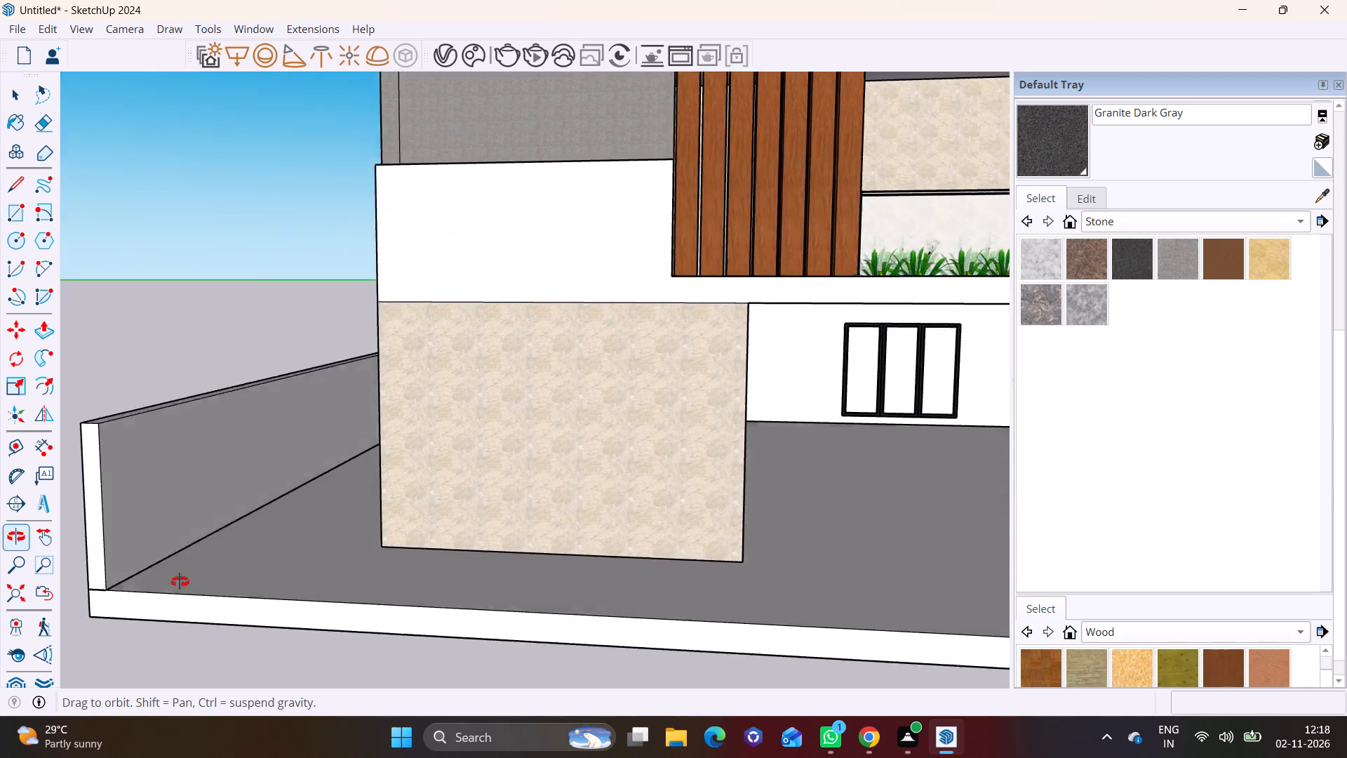
{"action": "middle_click_drag", "start_coordinate": [180, 582], "coordinate": [212, 664]}
{"action": "scroll", "coordinate": [358, 619], "scroll_direction": "up", "scroll_amount": 1}
{"action": "middle_click_drag", "start_coordinate": [358, 617], "coordinate": [325, 507], "text": "shift"}
{"action": "middle_click_drag", "start_coordinate": [269, 496], "coordinate": [239, 565]}
{"action": "scroll", "coordinate": [250, 559], "scroll_direction": "up", "scroll_amount": 3}
{"action": "middle_click_drag", "start_coordinate": [382, 425], "coordinate": [407, 400], "text": "shift"}
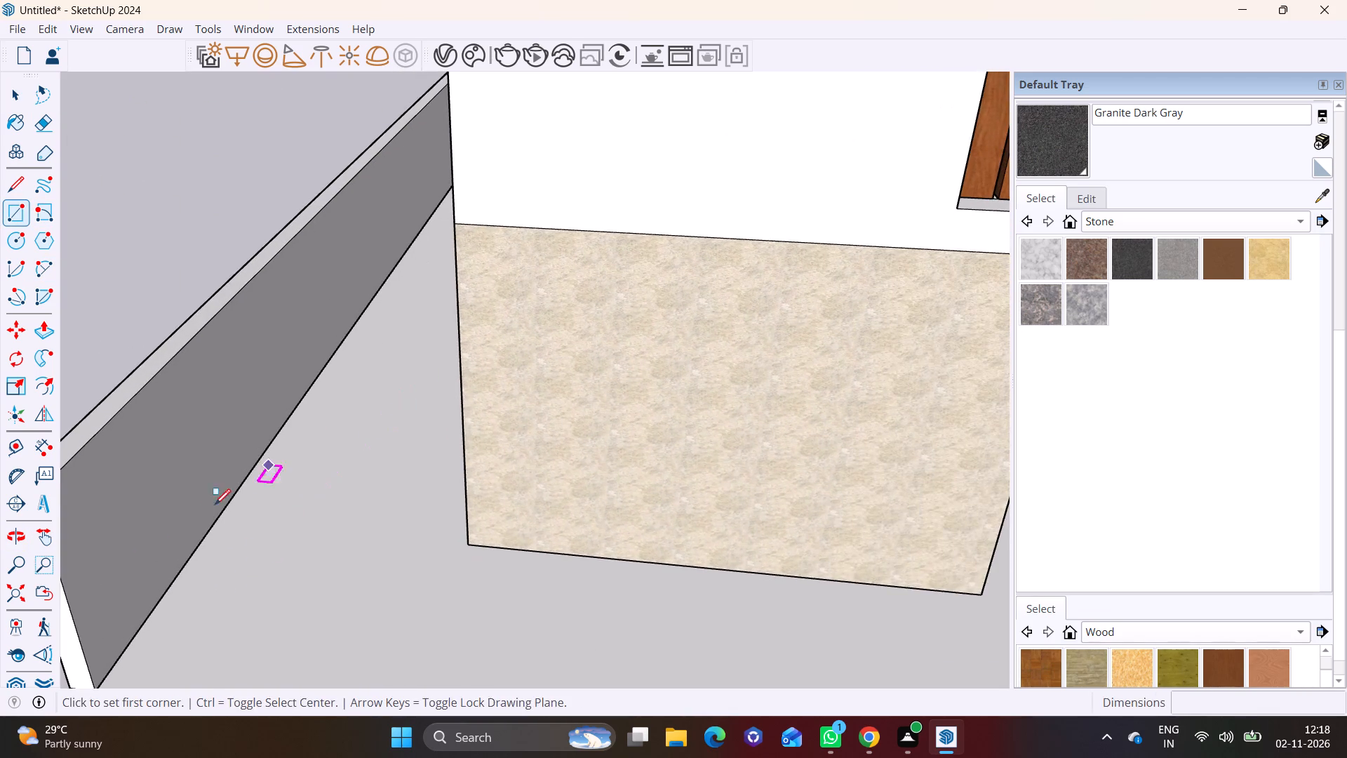
{"action": "scroll", "coordinate": [173, 545], "scroll_direction": "down", "scroll_amount": 1, "text": "shift"}
{"action": "middle_click_drag", "start_coordinate": [183, 542], "coordinate": [294, 463], "text": "shift"}
{"action": "left_click", "coordinate": [246, 580]}
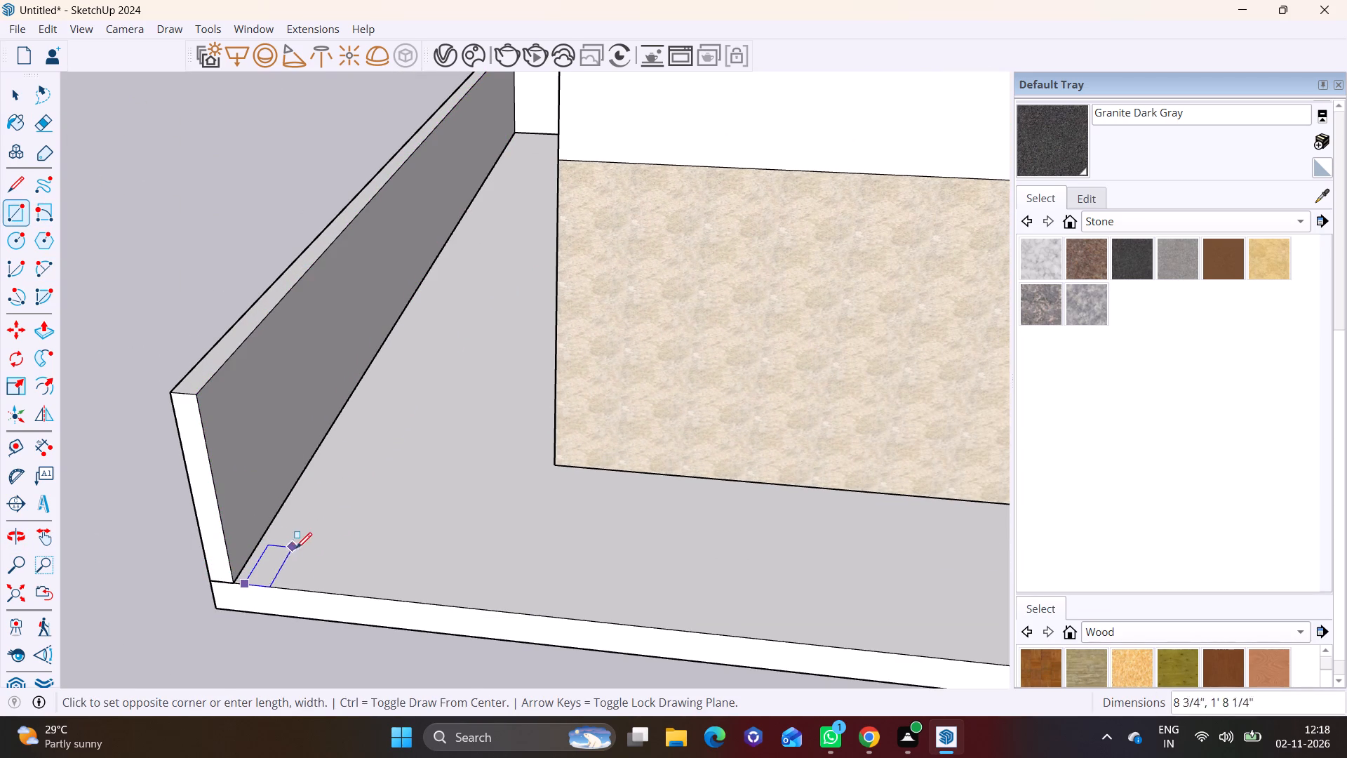
{"action": "key", "text": "Escape"}
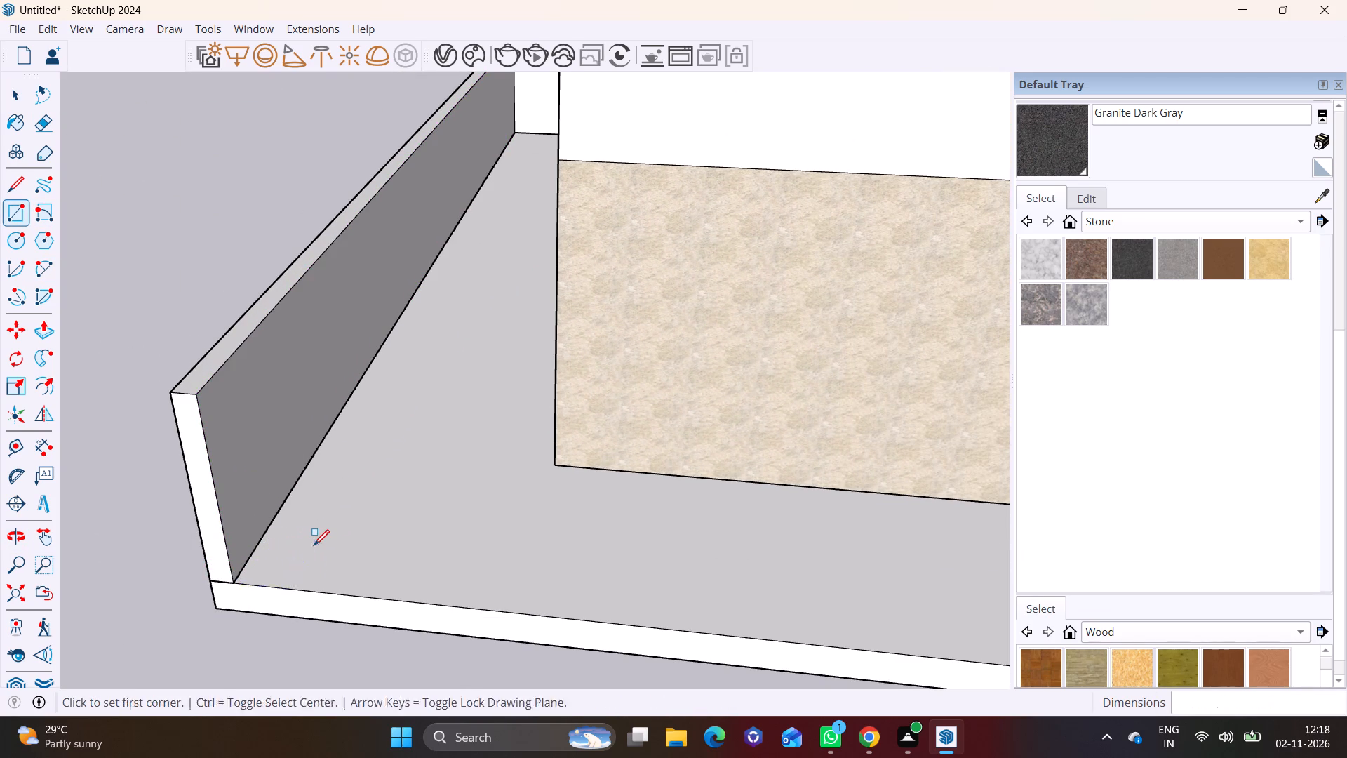
{"action": "left_click", "coordinate": [242, 578]}
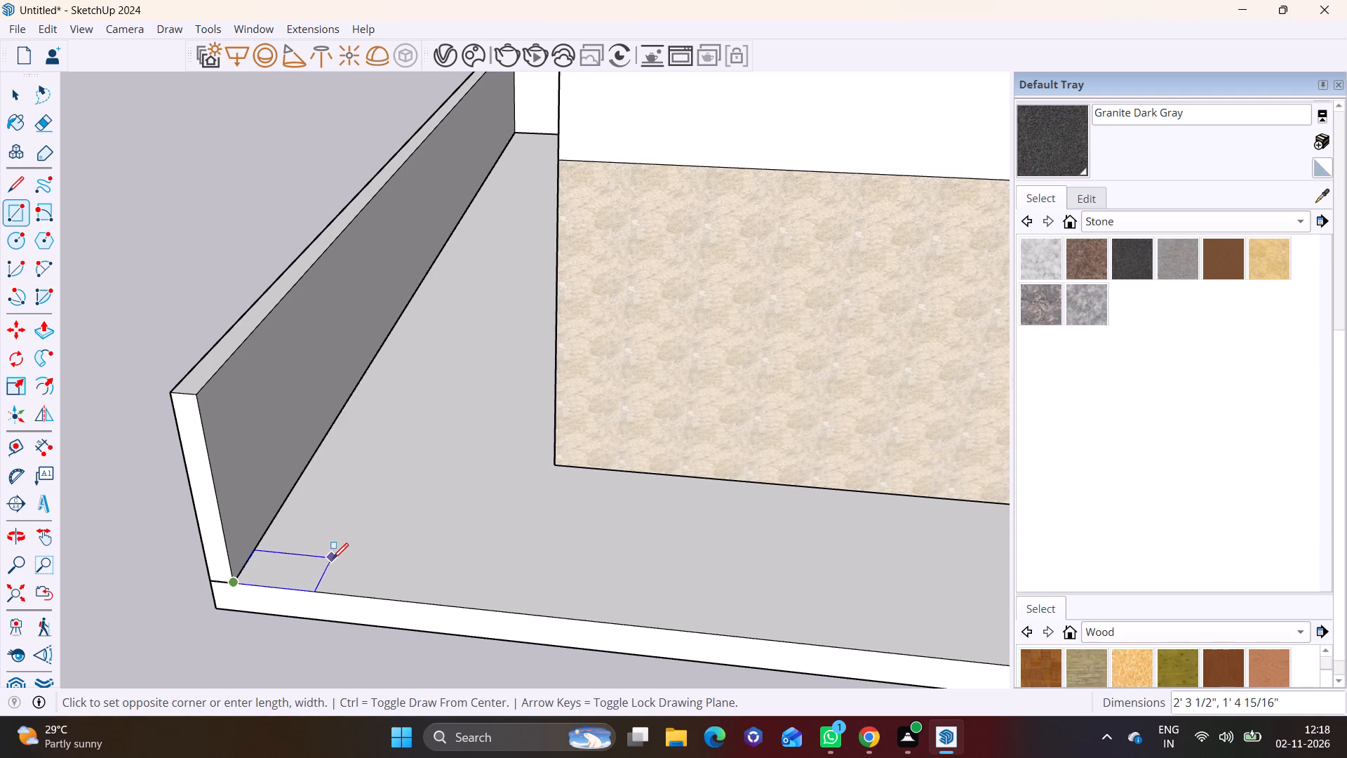
{"action": "left_click", "coordinate": [333, 559]}
{"action": "key", "text": "space"}
Push/Pull the corner rectangle up about 6' 6" into a pillar slightly taller than the boundary wall.
{"action": "left_click", "coordinate": [298, 572]}
{"action": "left_click", "coordinate": [39, 332]}
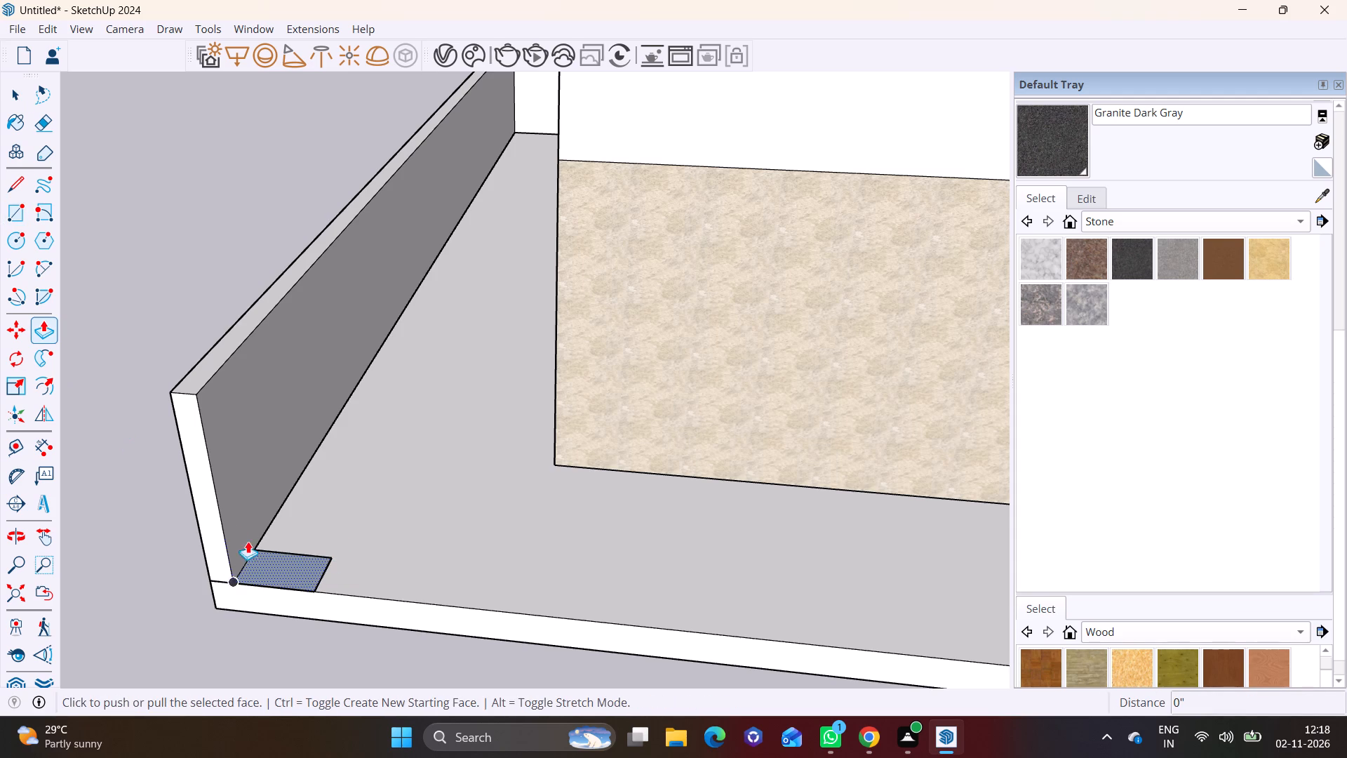
{"action": "left_click", "coordinate": [276, 583]}
{"action": "left_click", "coordinate": [236, 378]}
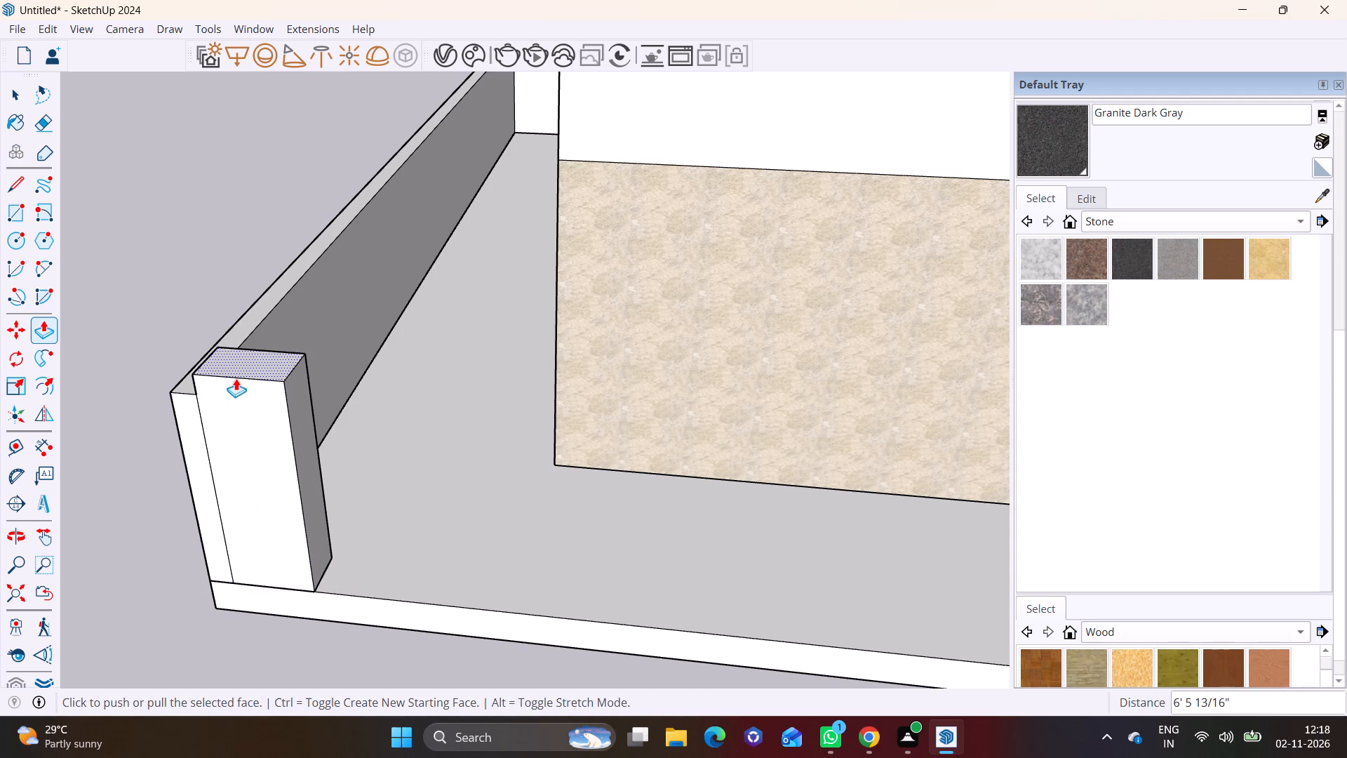
Push the pillar's inner side face back about 9 7/8" to make the pillar narrower.
{"action": "scroll", "coordinate": [244, 443], "scroll_direction": "down", "scroll_amount": 6}
{"action": "middle_click_drag", "start_coordinate": [260, 451], "coordinate": [334, 306]}
{"action": "scroll", "coordinate": [356, 312], "scroll_direction": "down", "scroll_amount": 2}
{"action": "middle_click_drag", "start_coordinate": [349, 310], "coordinate": [181, 387], "text": "shift"}
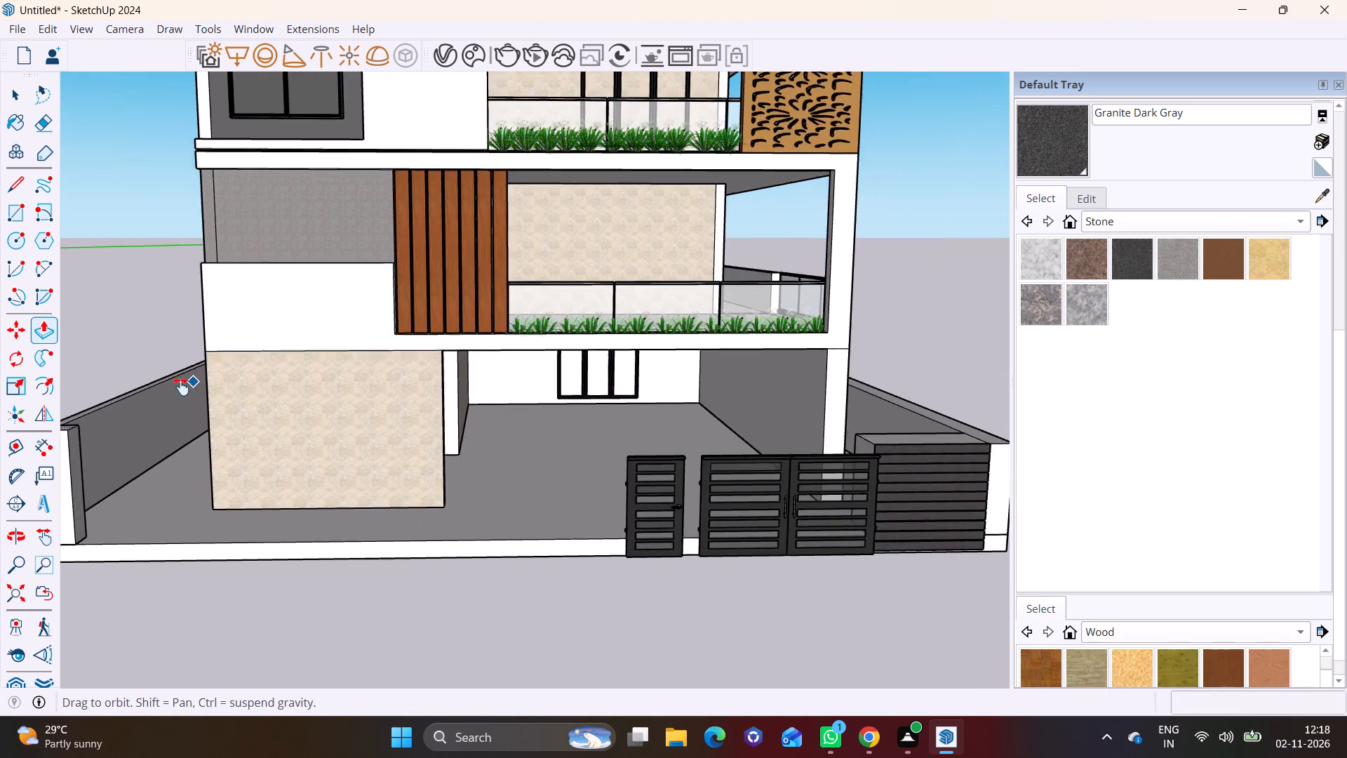
{"action": "middle_click_drag", "start_coordinate": [181, 387], "coordinate": [180, 388], "text": "shift"}
{"action": "scroll", "coordinate": [170, 442], "scroll_direction": "up", "scroll_amount": 3}
{"action": "middle_click_drag", "start_coordinate": [166, 457], "coordinate": [25, 441]}
{"action": "middle_click_drag", "start_coordinate": [201, 462], "coordinate": [343, 463], "text": "shift"}
{"action": "middle_click_drag", "start_coordinate": [196, 457], "coordinate": [342, 478], "text": "shift"}
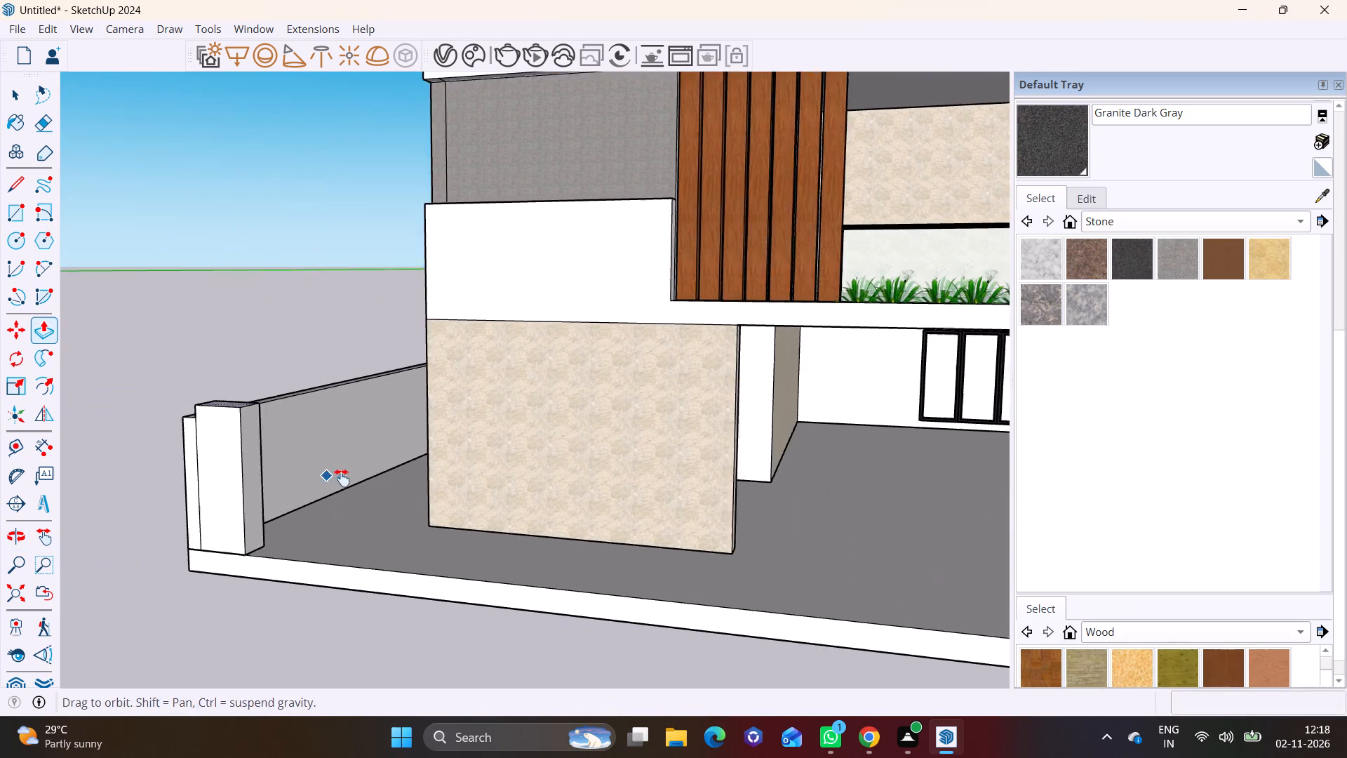
{"action": "middle_click_drag", "start_coordinate": [342, 478], "coordinate": [343, 478], "text": "shift"}
{"action": "scroll", "coordinate": [251, 479], "scroll_direction": "up", "scroll_amount": 4}
{"action": "key", "text": "space"}
{"action": "left_click", "coordinate": [274, 463]}
{"action": "left_click", "coordinate": [43, 327]}
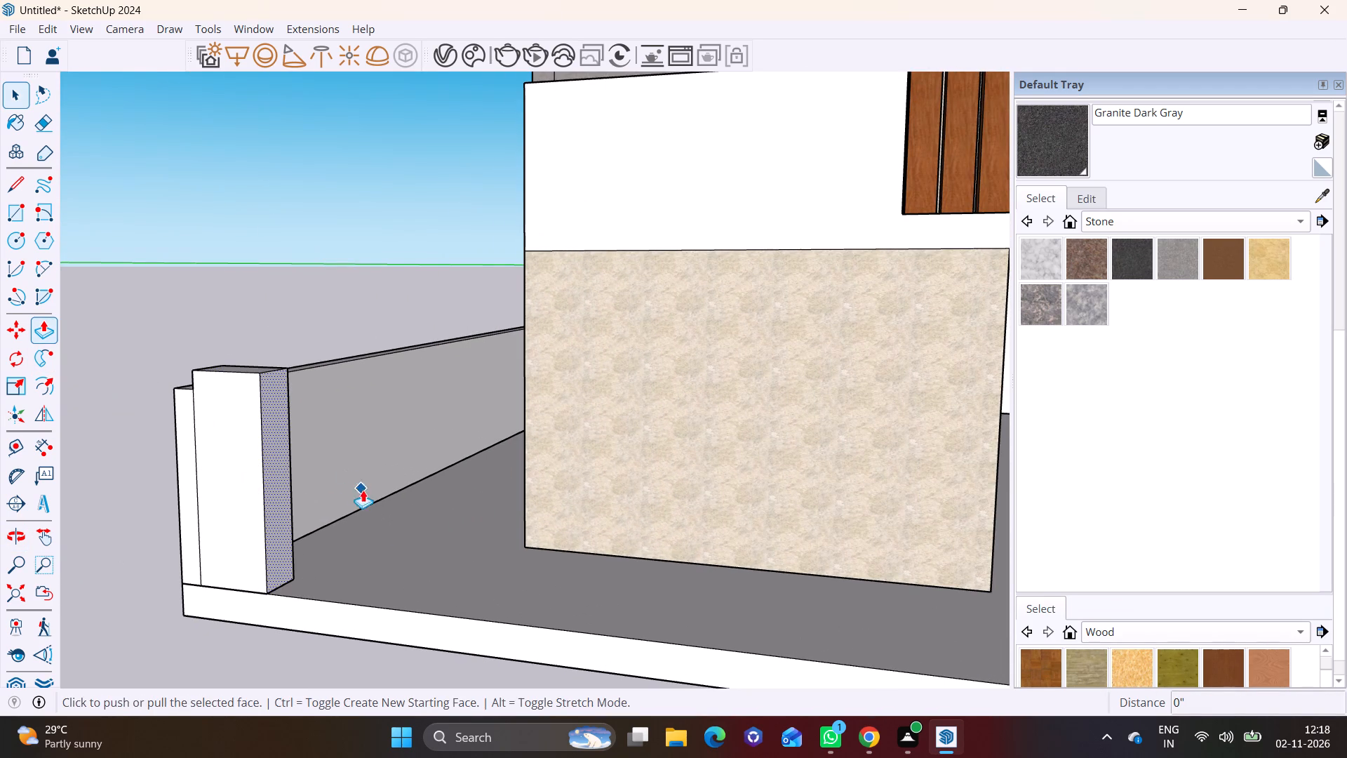
{"action": "left_click", "coordinate": [282, 477]}
{"action": "left_click", "coordinate": [260, 470]}
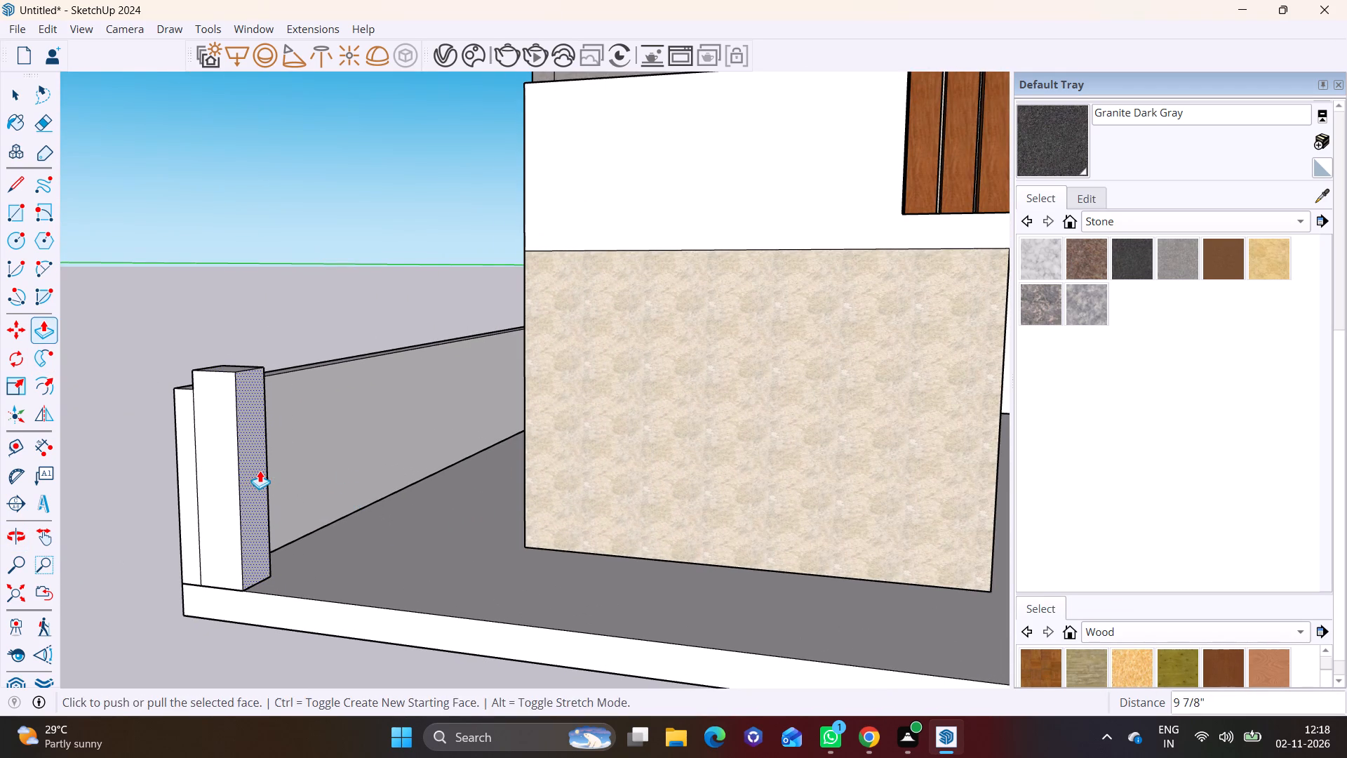
{"action": "key", "text": "space"}
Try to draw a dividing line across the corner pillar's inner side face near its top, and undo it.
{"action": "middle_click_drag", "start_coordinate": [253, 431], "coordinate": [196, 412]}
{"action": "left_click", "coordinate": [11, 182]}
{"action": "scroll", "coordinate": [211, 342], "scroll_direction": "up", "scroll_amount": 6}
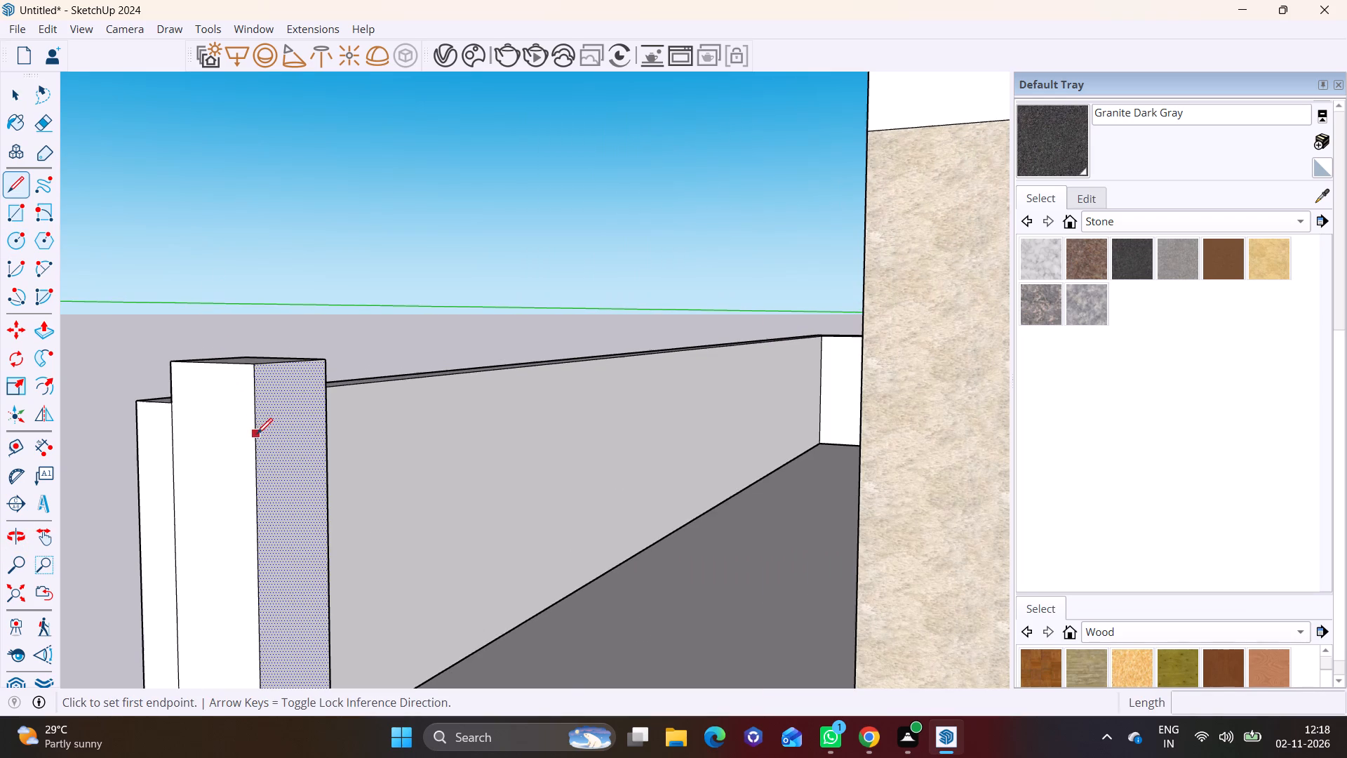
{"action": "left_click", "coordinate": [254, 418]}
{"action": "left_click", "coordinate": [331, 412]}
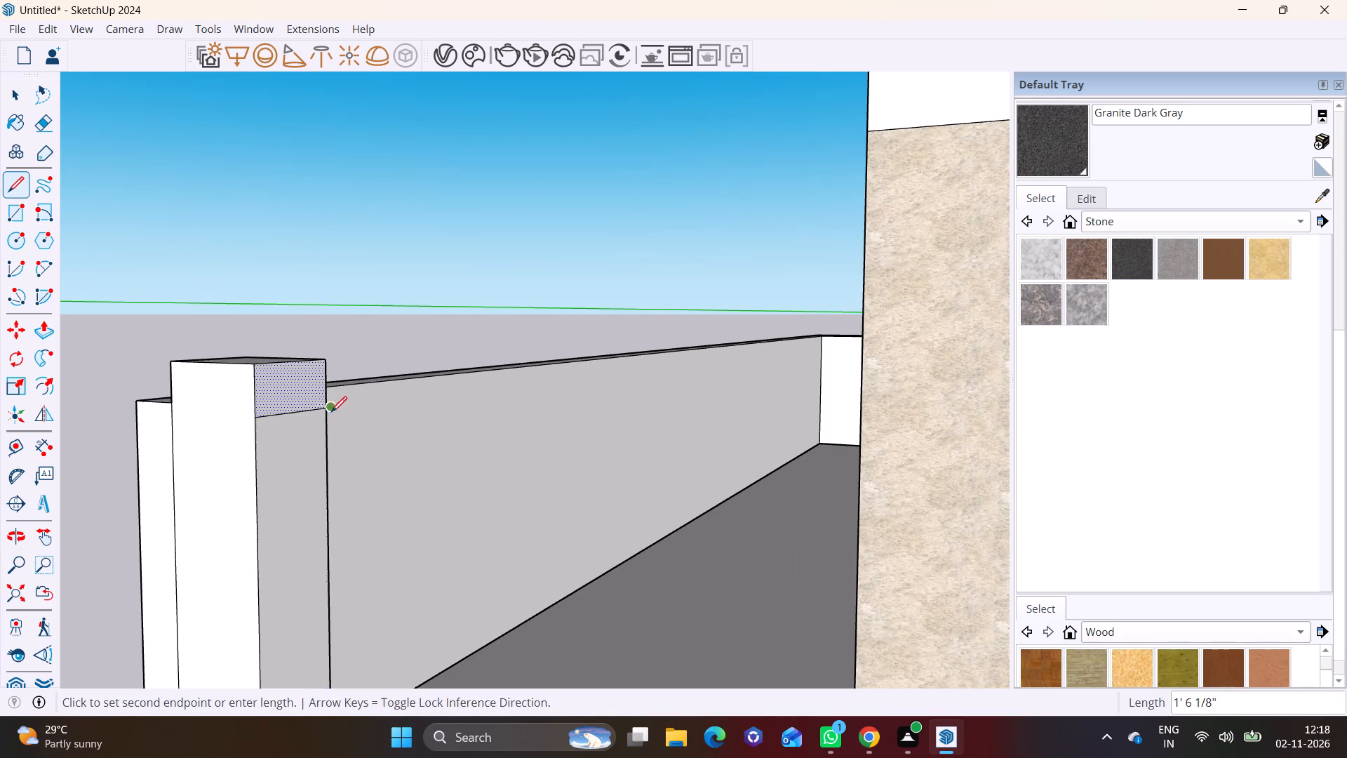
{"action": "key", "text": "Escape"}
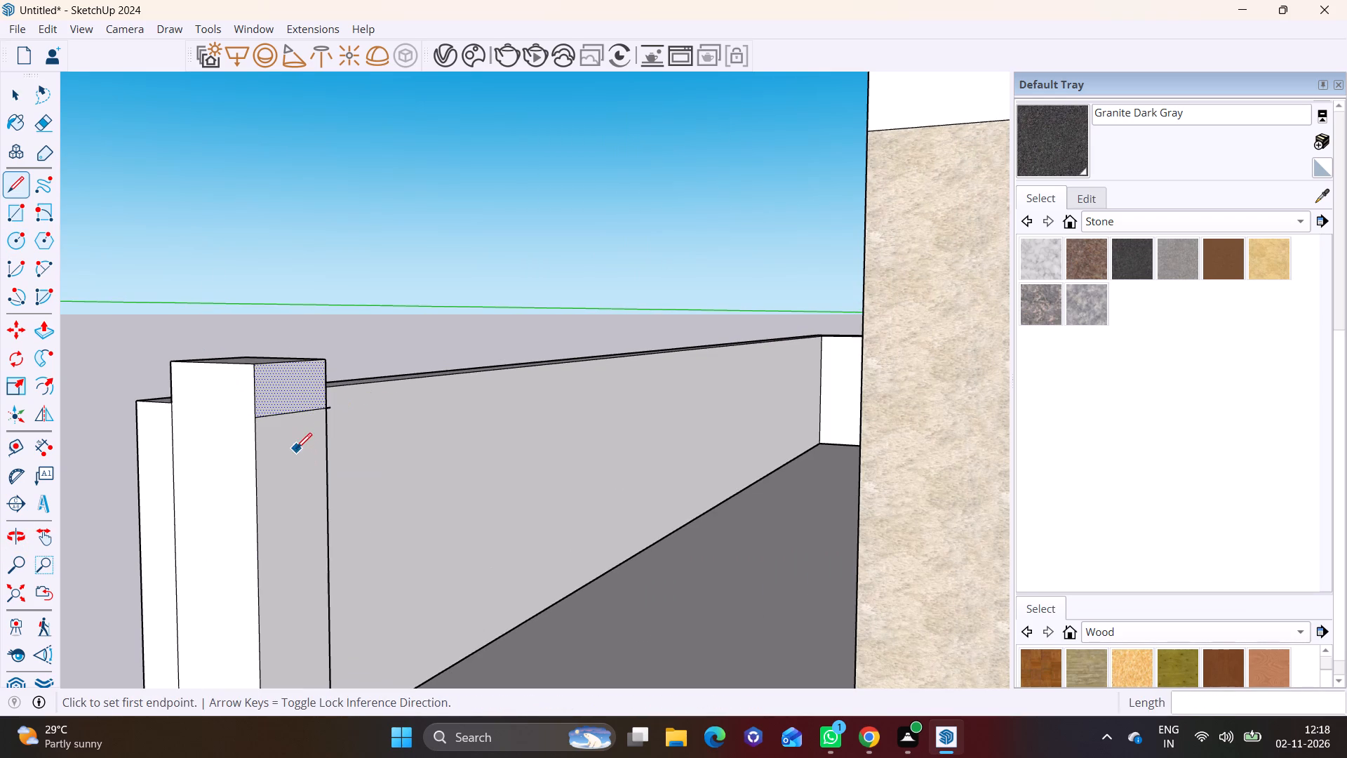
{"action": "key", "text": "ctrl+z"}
Draw a line about 1' 5" long across the pillar's inner side face, a short distance below its top.
{"action": "left_click", "coordinate": [25, 186]}
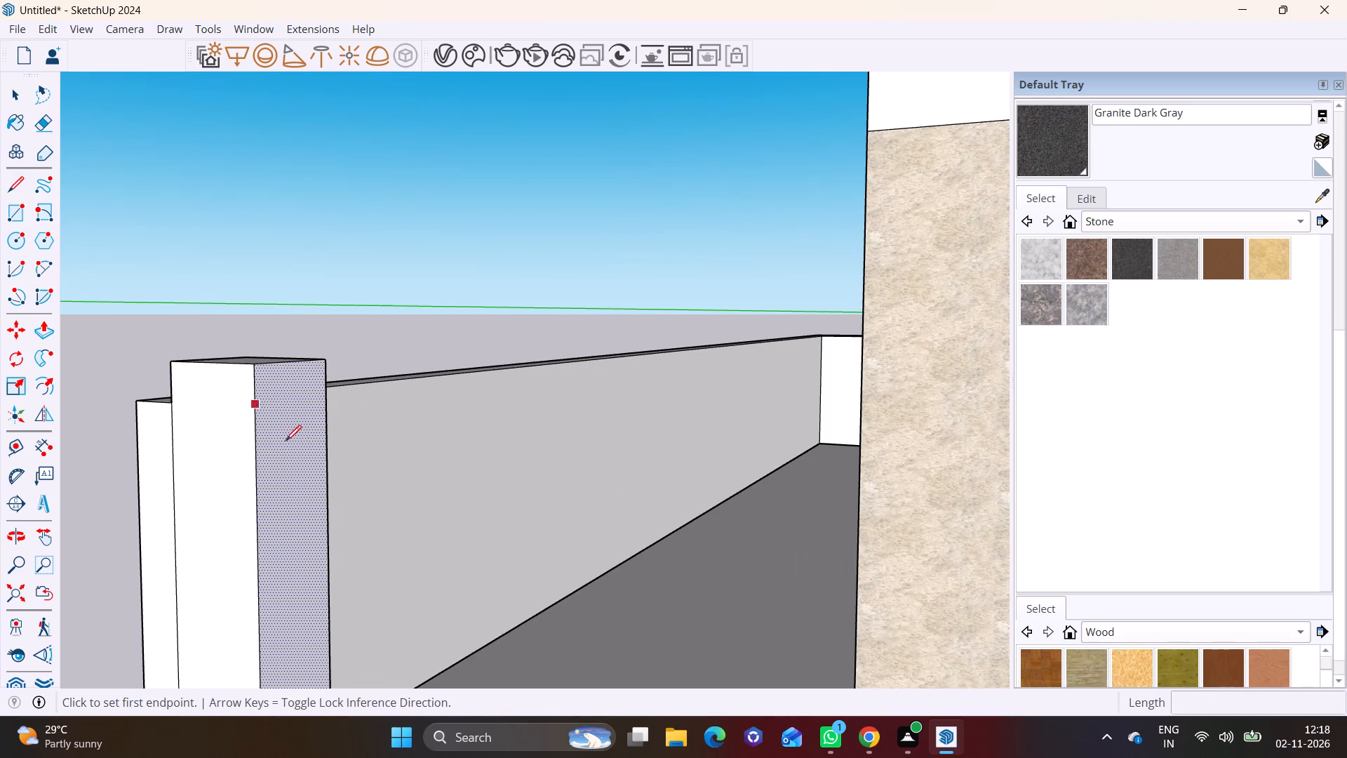
{"action": "scroll", "coordinate": [297, 456], "scroll_direction": "up", "scroll_amount": 3}
{"action": "left_click", "coordinate": [338, 393]}
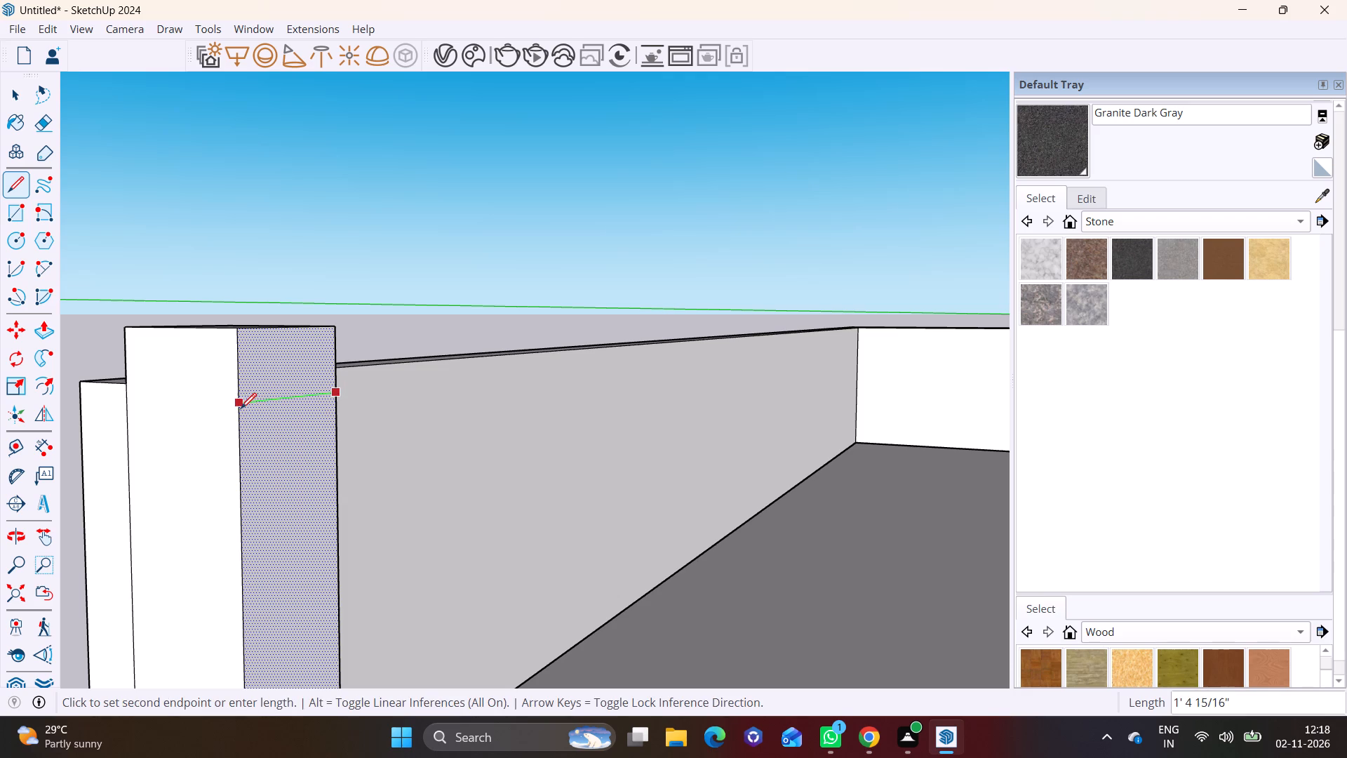
{"action": "left_click", "coordinate": [242, 408]}
{"action": "key", "text": "space"}
Push/Pull the pillar's upper side section out about 19' 6 11/16" along the front to form a horizontal beam.
{"action": "left_click", "coordinate": [289, 378]}
{"action": "left_click", "coordinate": [41, 333]}
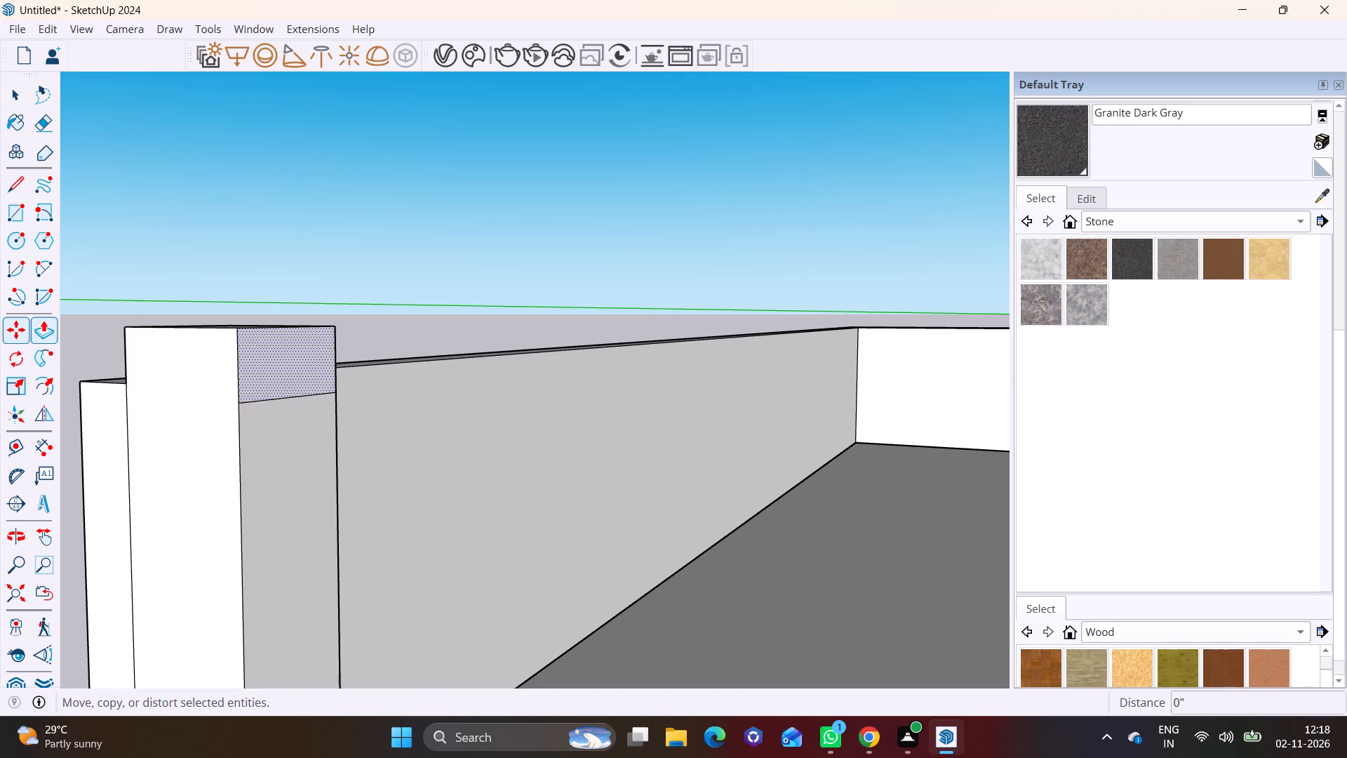
{"action": "left_click", "coordinate": [272, 360]}
{"action": "scroll", "coordinate": [478, 371], "scroll_direction": "down", "scroll_amount": 7}
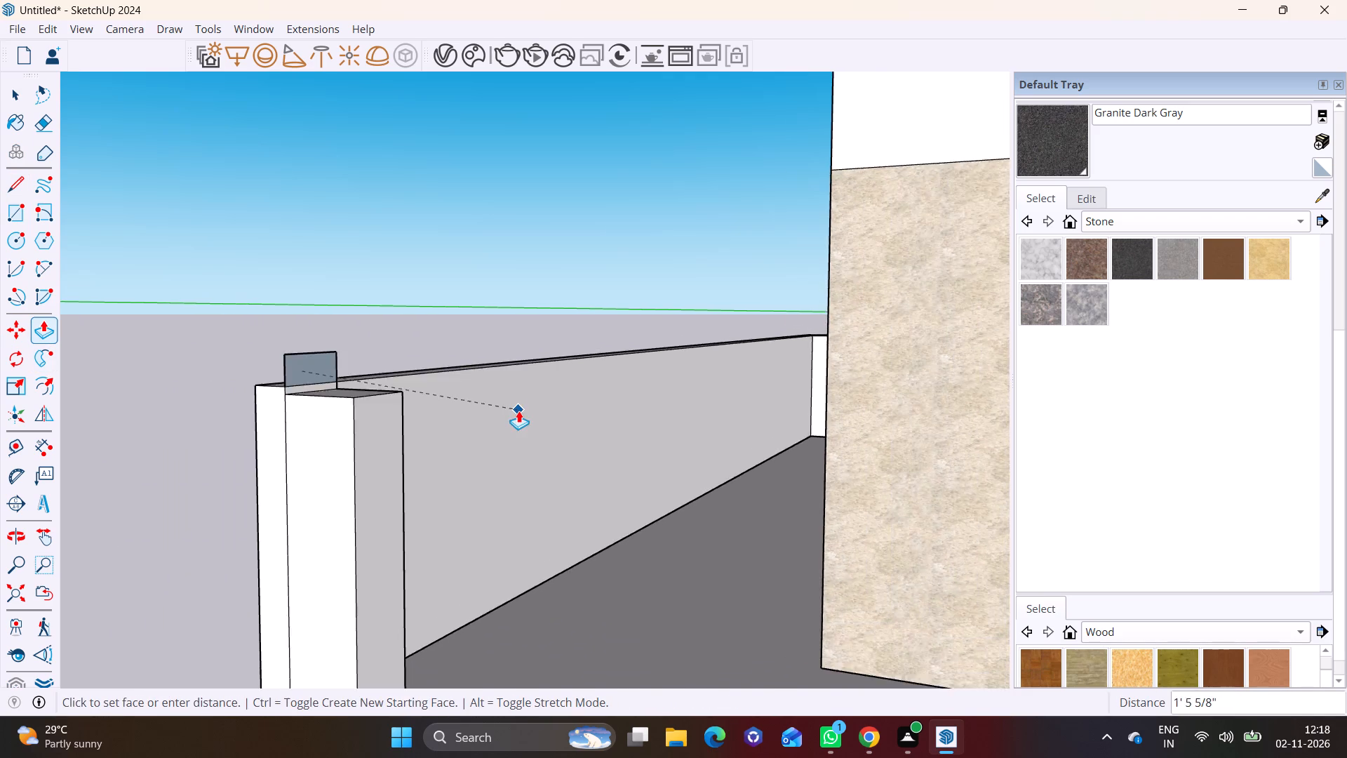
{"action": "scroll", "coordinate": [518, 411], "scroll_direction": "down", "scroll_amount": 6}
{"action": "middle_click_drag", "start_coordinate": [762, 474], "coordinate": [474, 409], "text": "shift"}
{"action": "left_click", "coordinate": [601, 406]}
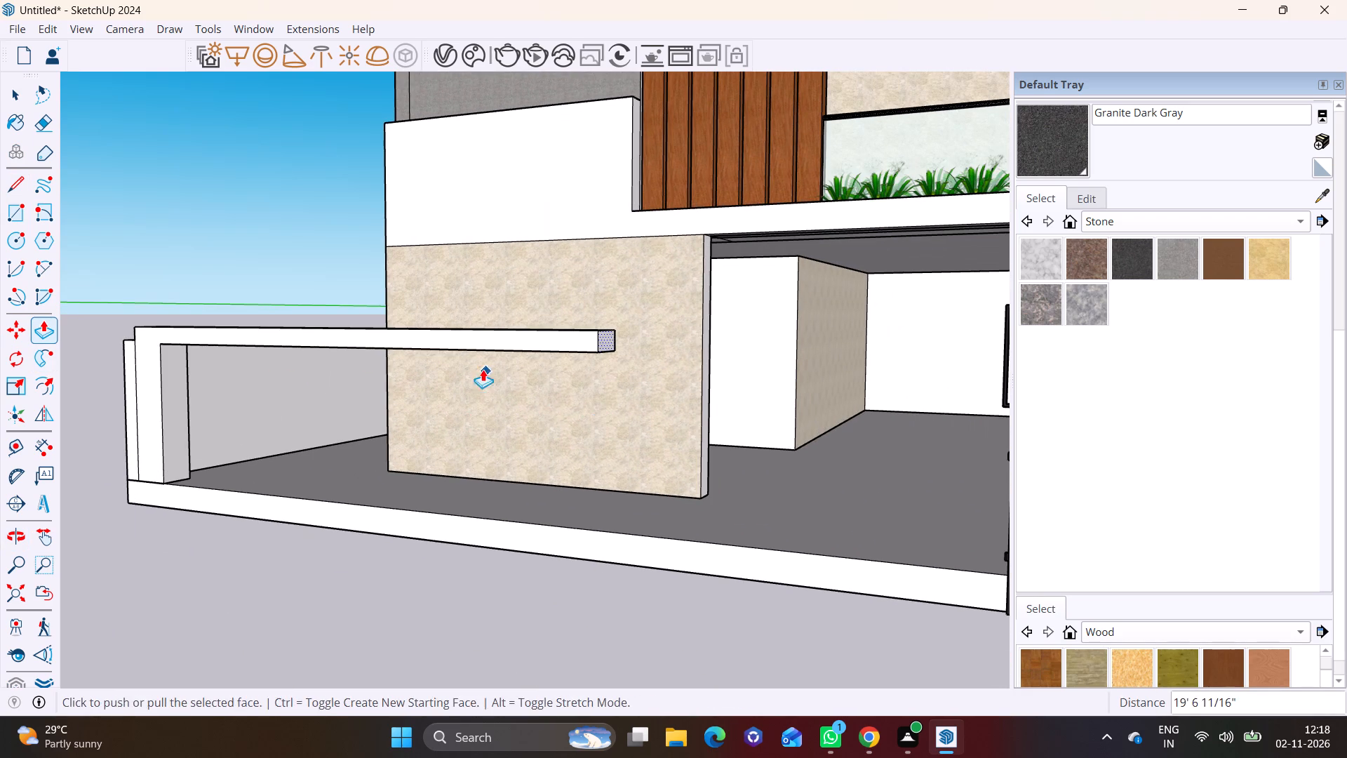
{"action": "key", "text": "space"}
Push/Pull the beam's underside slightly downward to make the beam thicker.
{"action": "middle_click_drag", "start_coordinate": [407, 286], "coordinate": [378, 180]}
{"action": "scroll", "coordinate": [382, 242], "scroll_direction": "up", "scroll_amount": 5}
{"action": "key", "text": "space"}
{"action": "left_click", "coordinate": [378, 264]}
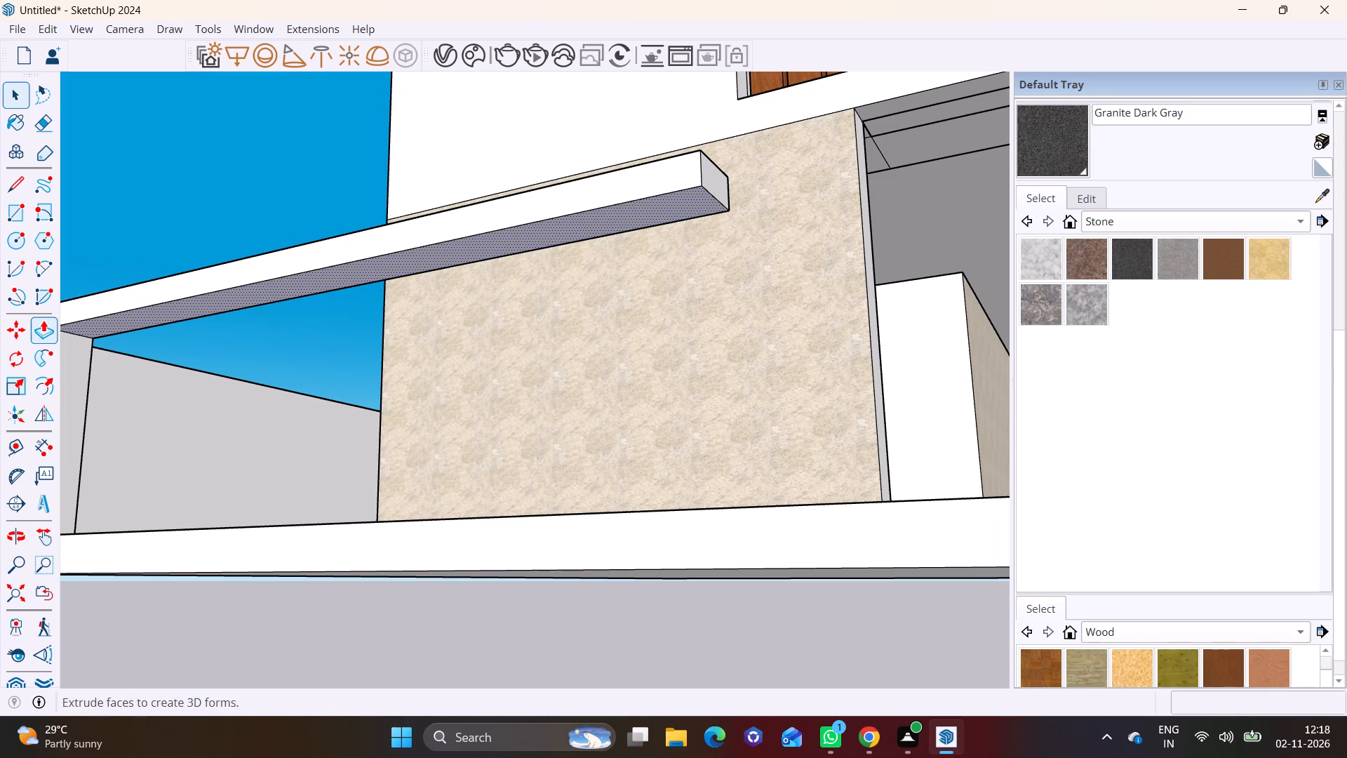
{"action": "left_click", "coordinate": [32, 328]}
{"action": "left_click", "coordinate": [221, 314]}
{"action": "left_click", "coordinate": [222, 340]}
{"action": "key", "text": "space"}
{"action": "left_click", "coordinate": [201, 218]}
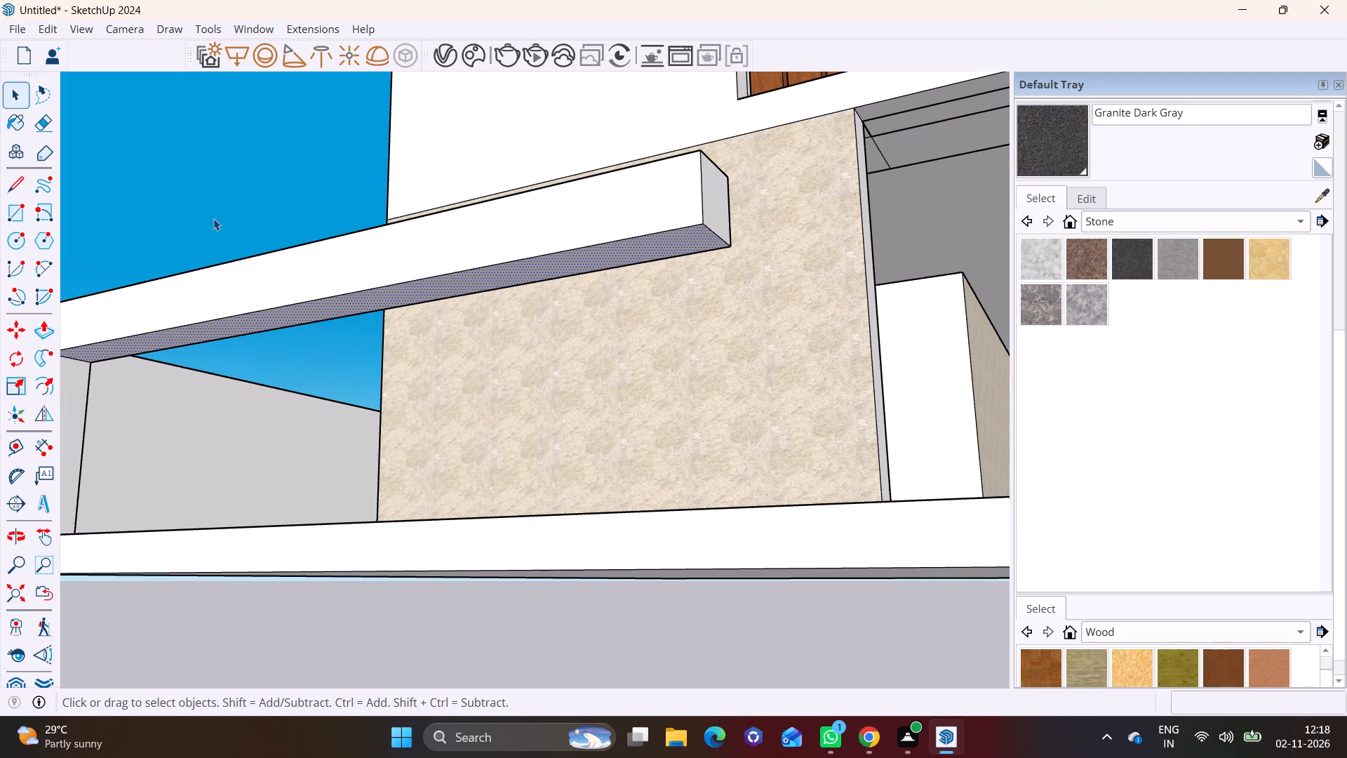
Examine the new beam against the house front and the gates along the plot's front edge.
{"action": "scroll", "coordinate": [462, 331], "scroll_direction": "down", "scroll_amount": 7}
{"action": "middle_click_drag", "start_coordinate": [517, 361], "coordinate": [693, 455]}
{"action": "scroll", "coordinate": [695, 457], "scroll_direction": "down", "scroll_amount": 5}
{"action": "middle_click_drag", "start_coordinate": [684, 451], "coordinate": [631, 451], "text": "shift"}
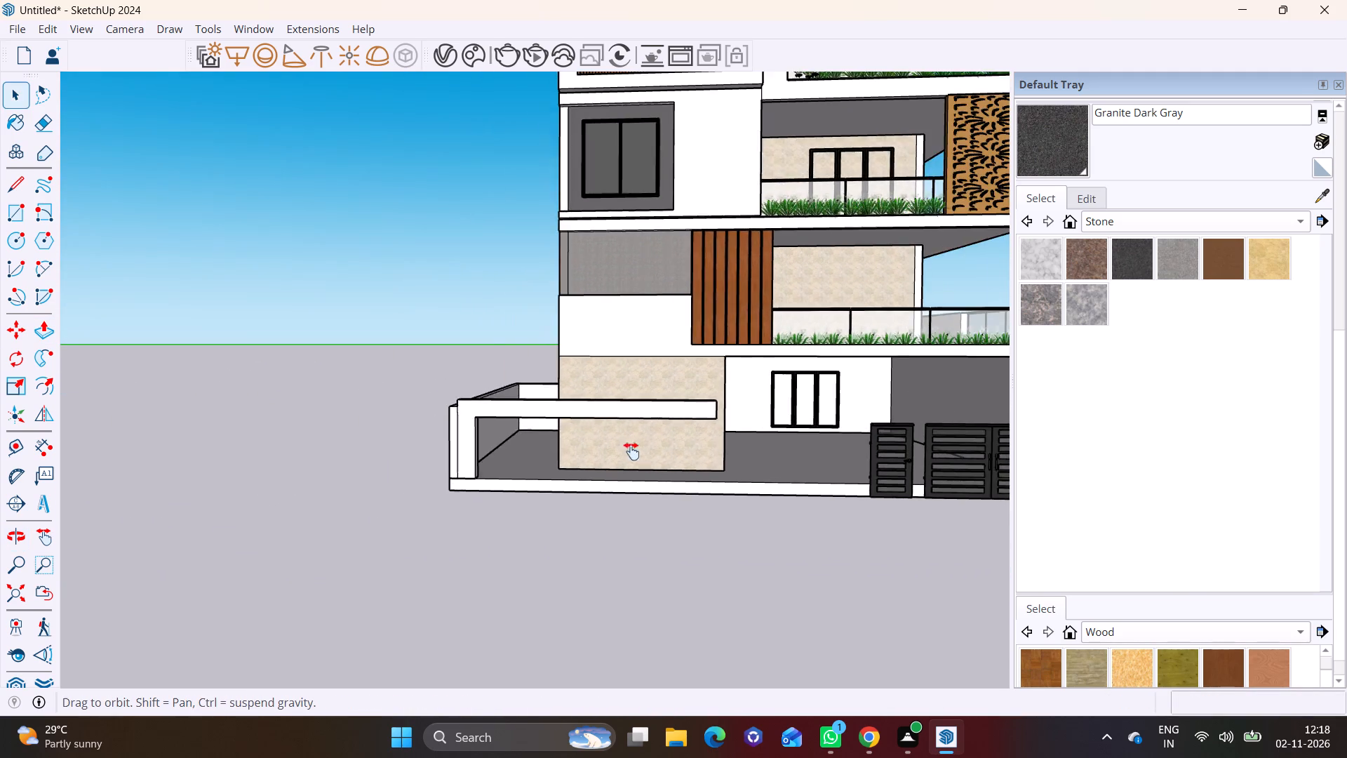
{"action": "middle_click_drag", "start_coordinate": [631, 451], "coordinate": [273, 444], "text": "shift"}
{"action": "middle_click_drag", "start_coordinate": [491, 462], "coordinate": [535, 576]}
{"action": "scroll", "coordinate": [378, 531], "scroll_direction": "up", "scroll_amount": 7}
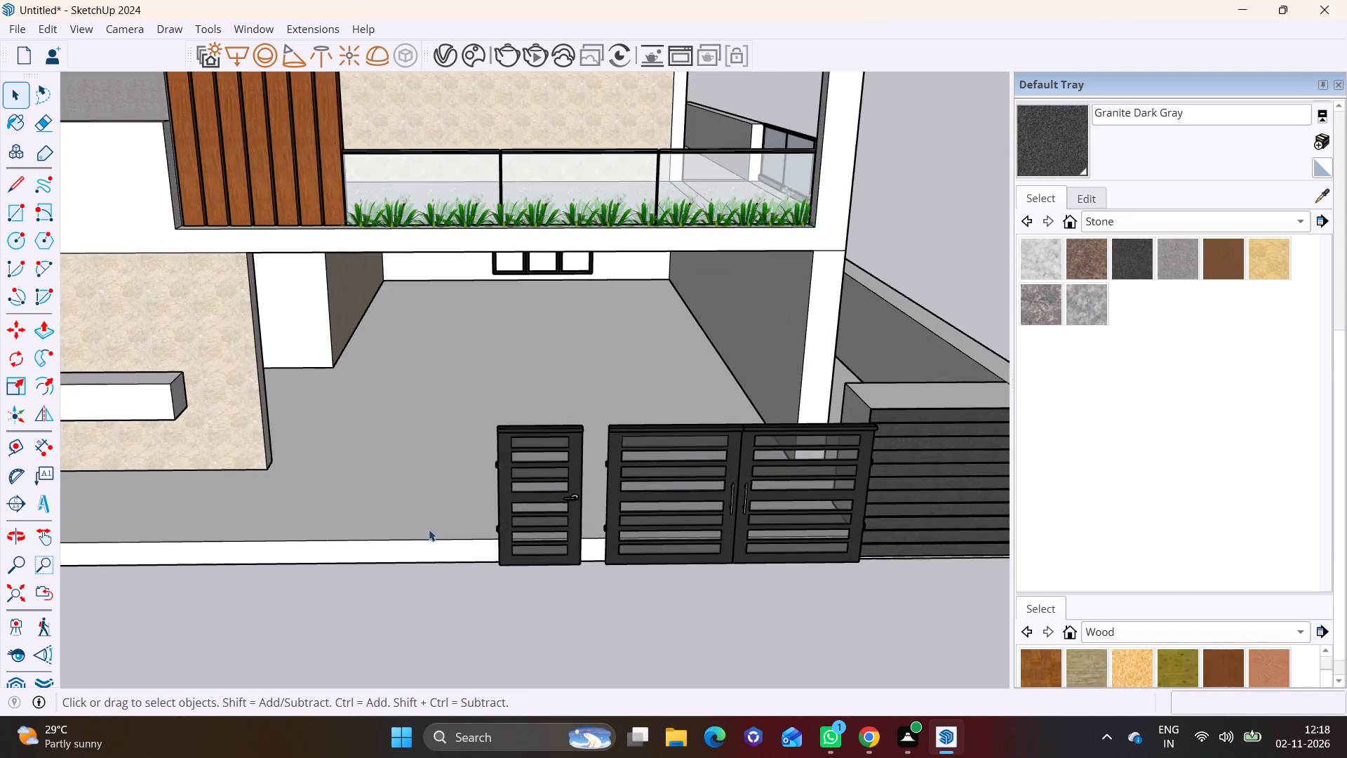
{"action": "middle_click_drag", "start_coordinate": [475, 535], "coordinate": [462, 447], "text": "shift"}
{"action": "middle_click_drag", "start_coordinate": [478, 467], "coordinate": [481, 544]}
{"action": "scroll", "coordinate": [482, 488], "scroll_direction": "up", "scroll_amount": 3}
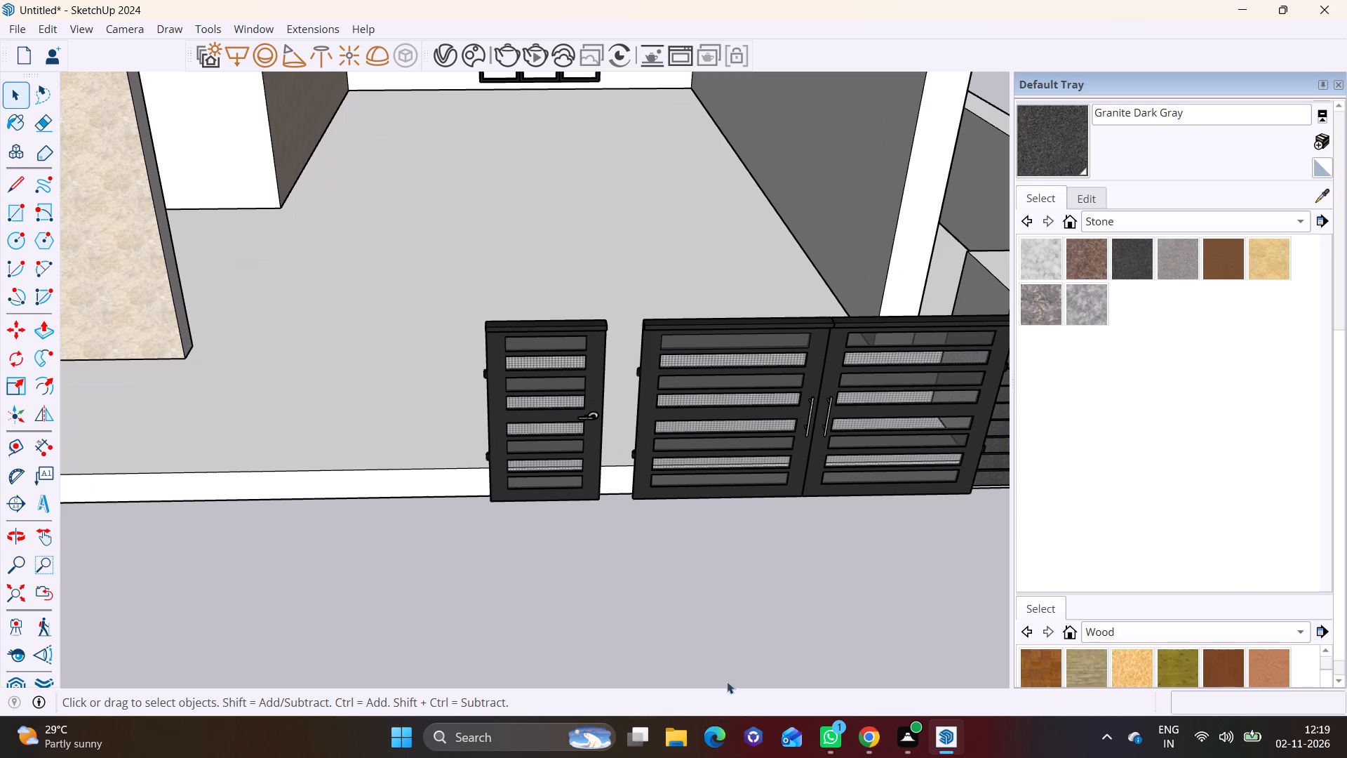
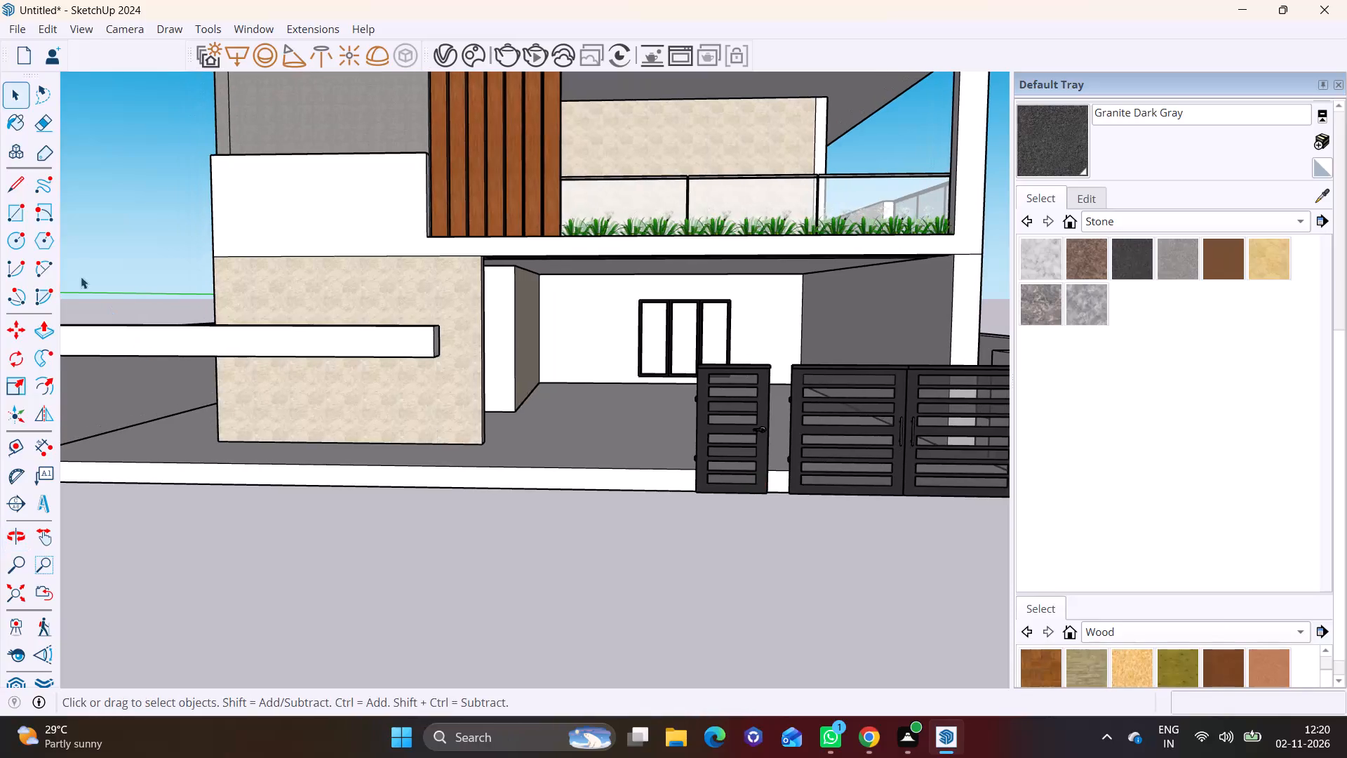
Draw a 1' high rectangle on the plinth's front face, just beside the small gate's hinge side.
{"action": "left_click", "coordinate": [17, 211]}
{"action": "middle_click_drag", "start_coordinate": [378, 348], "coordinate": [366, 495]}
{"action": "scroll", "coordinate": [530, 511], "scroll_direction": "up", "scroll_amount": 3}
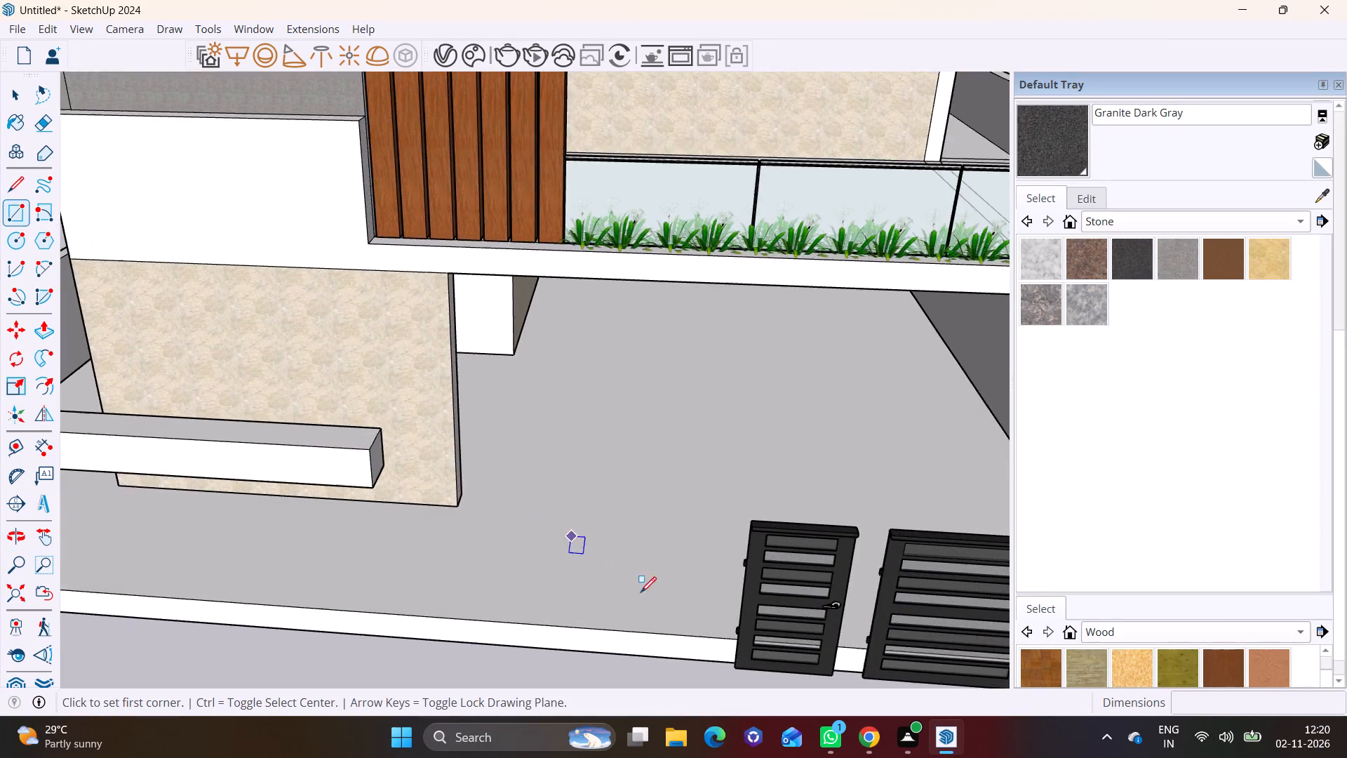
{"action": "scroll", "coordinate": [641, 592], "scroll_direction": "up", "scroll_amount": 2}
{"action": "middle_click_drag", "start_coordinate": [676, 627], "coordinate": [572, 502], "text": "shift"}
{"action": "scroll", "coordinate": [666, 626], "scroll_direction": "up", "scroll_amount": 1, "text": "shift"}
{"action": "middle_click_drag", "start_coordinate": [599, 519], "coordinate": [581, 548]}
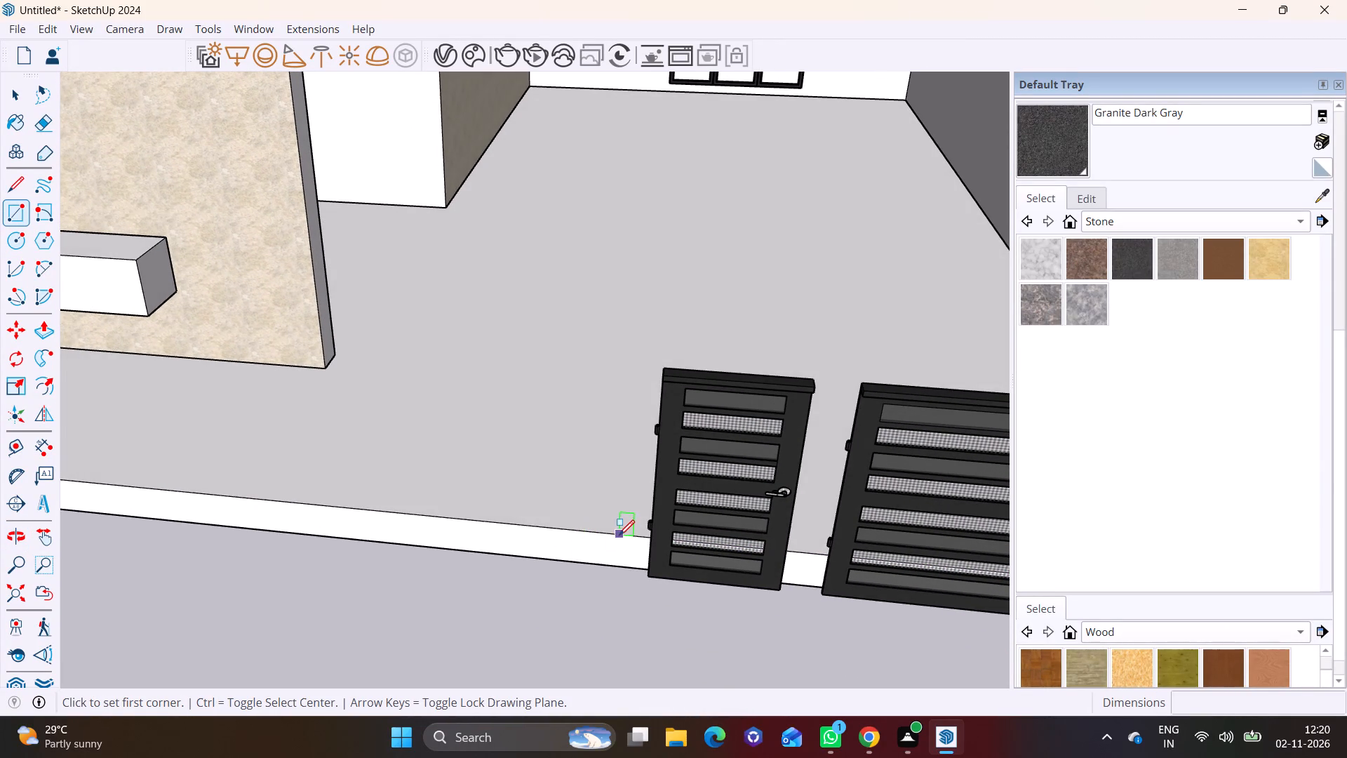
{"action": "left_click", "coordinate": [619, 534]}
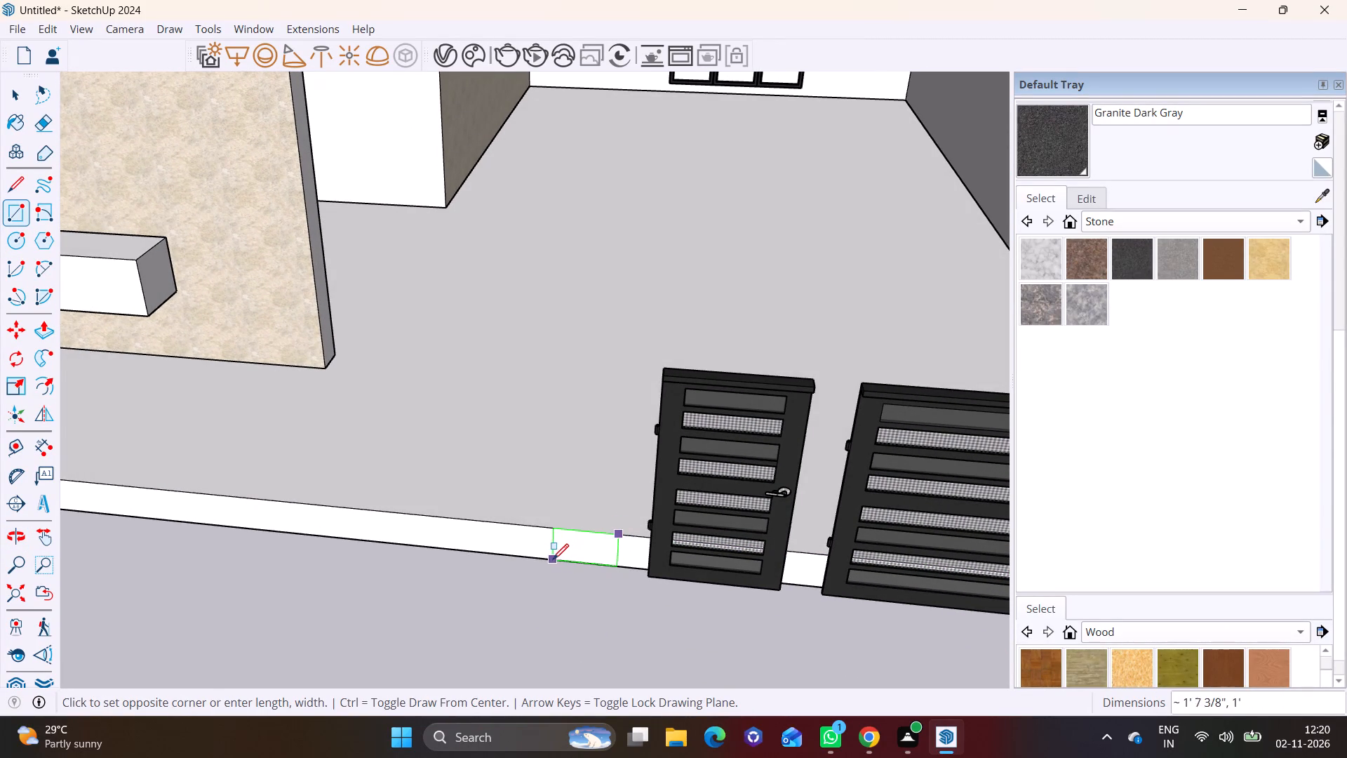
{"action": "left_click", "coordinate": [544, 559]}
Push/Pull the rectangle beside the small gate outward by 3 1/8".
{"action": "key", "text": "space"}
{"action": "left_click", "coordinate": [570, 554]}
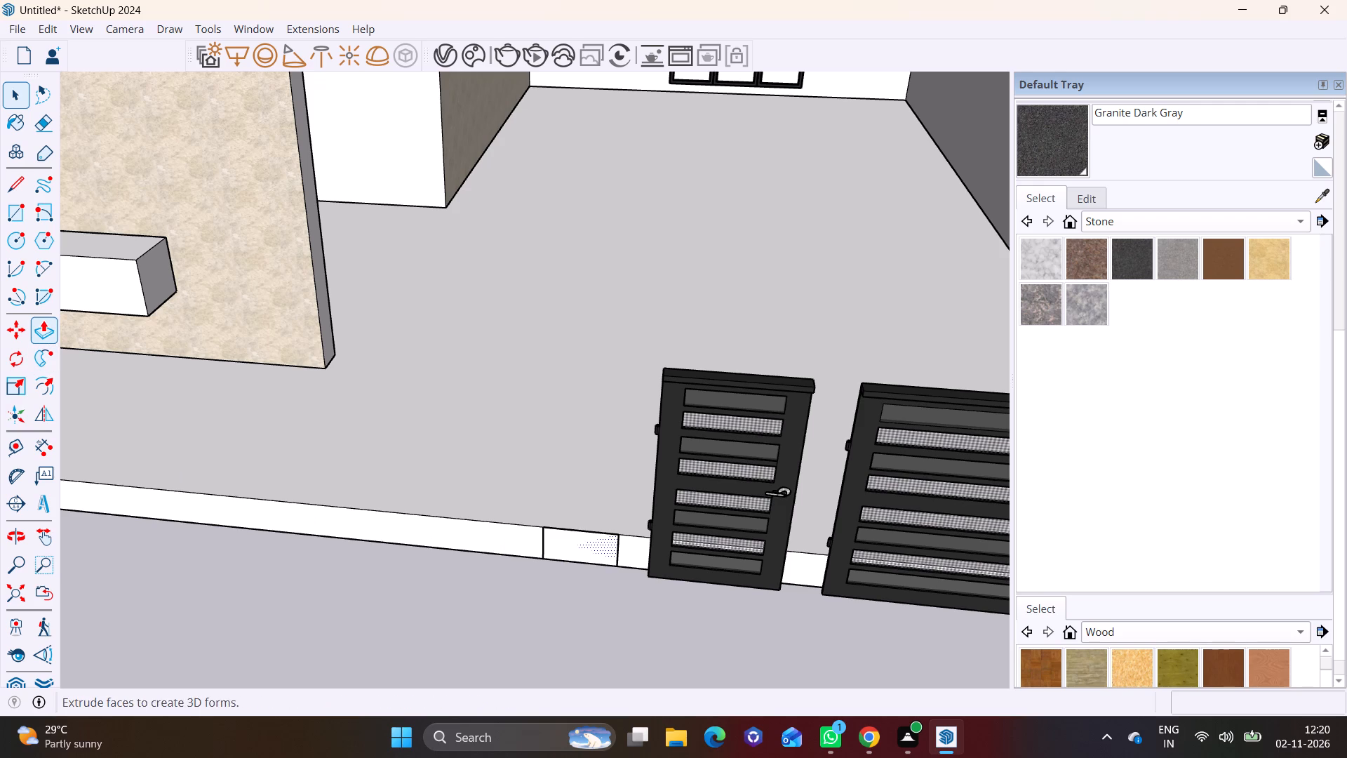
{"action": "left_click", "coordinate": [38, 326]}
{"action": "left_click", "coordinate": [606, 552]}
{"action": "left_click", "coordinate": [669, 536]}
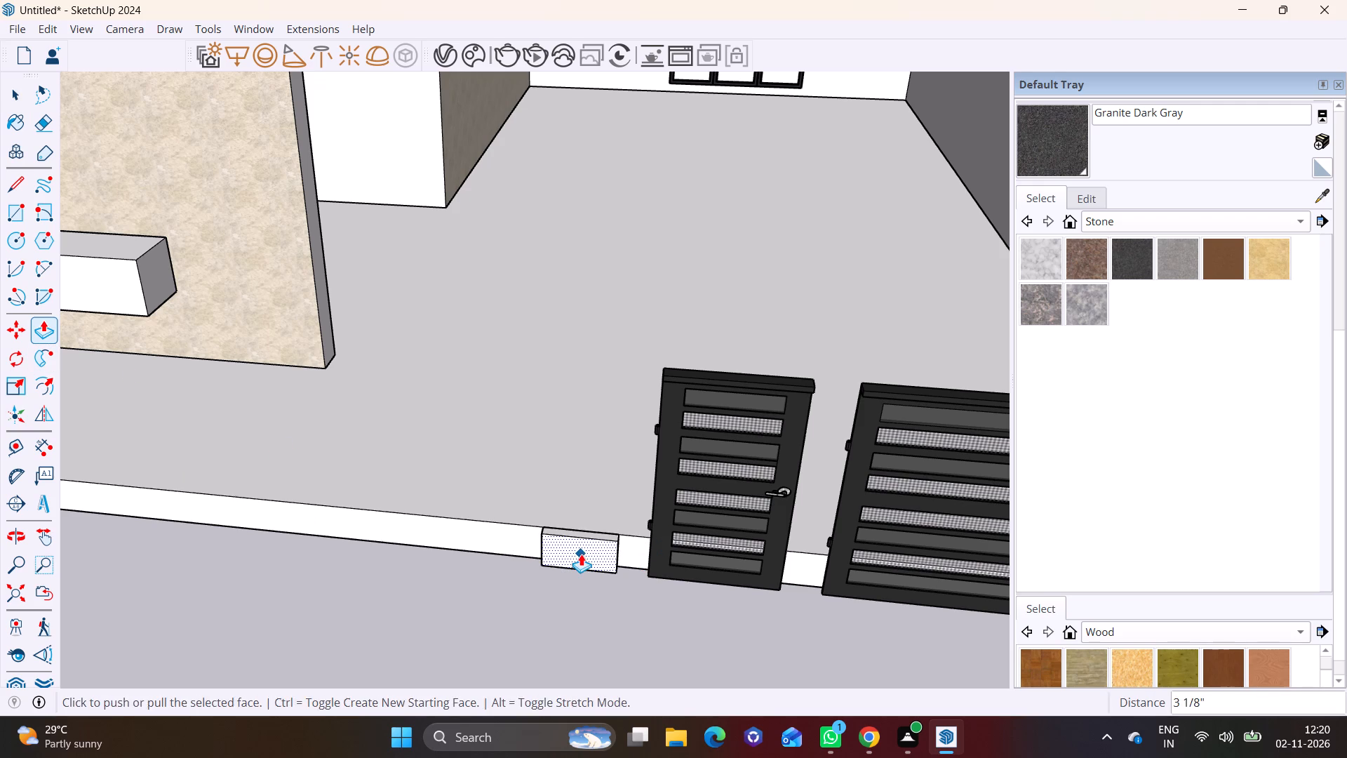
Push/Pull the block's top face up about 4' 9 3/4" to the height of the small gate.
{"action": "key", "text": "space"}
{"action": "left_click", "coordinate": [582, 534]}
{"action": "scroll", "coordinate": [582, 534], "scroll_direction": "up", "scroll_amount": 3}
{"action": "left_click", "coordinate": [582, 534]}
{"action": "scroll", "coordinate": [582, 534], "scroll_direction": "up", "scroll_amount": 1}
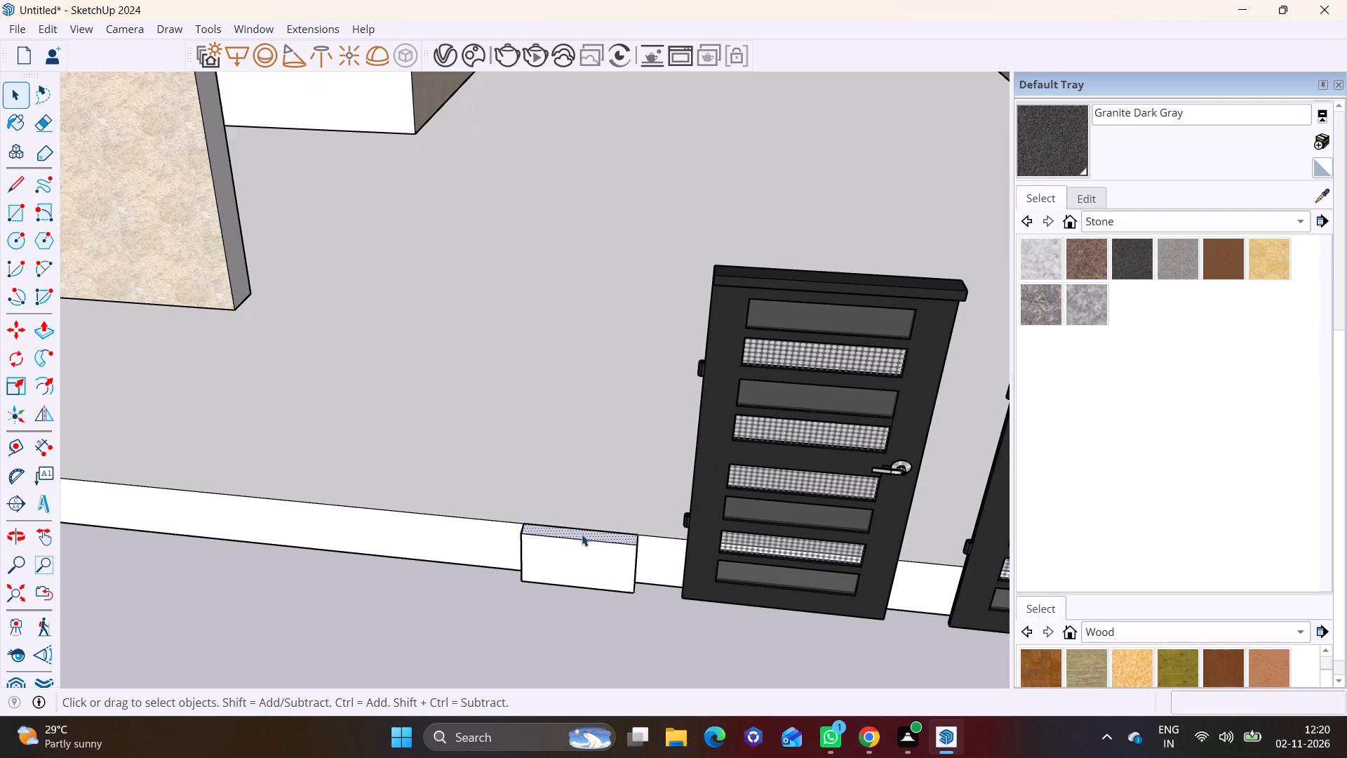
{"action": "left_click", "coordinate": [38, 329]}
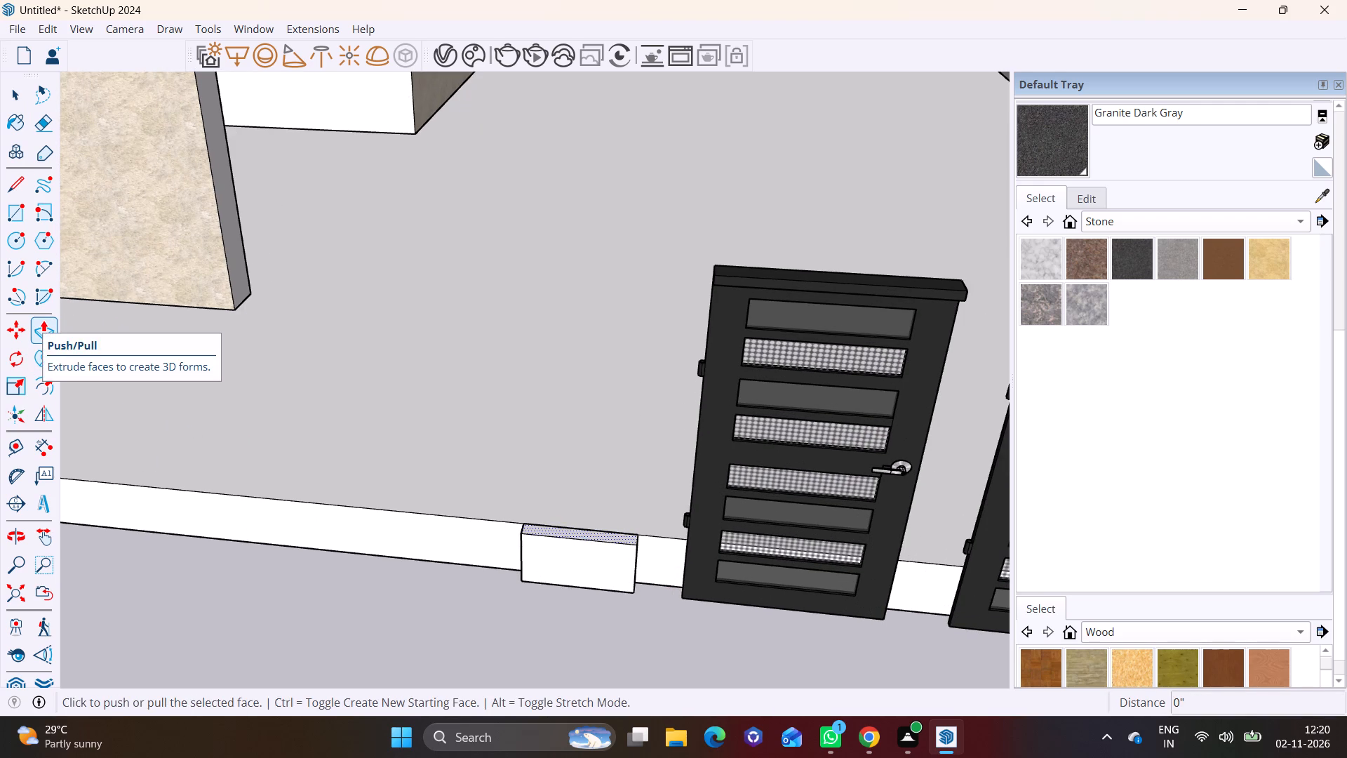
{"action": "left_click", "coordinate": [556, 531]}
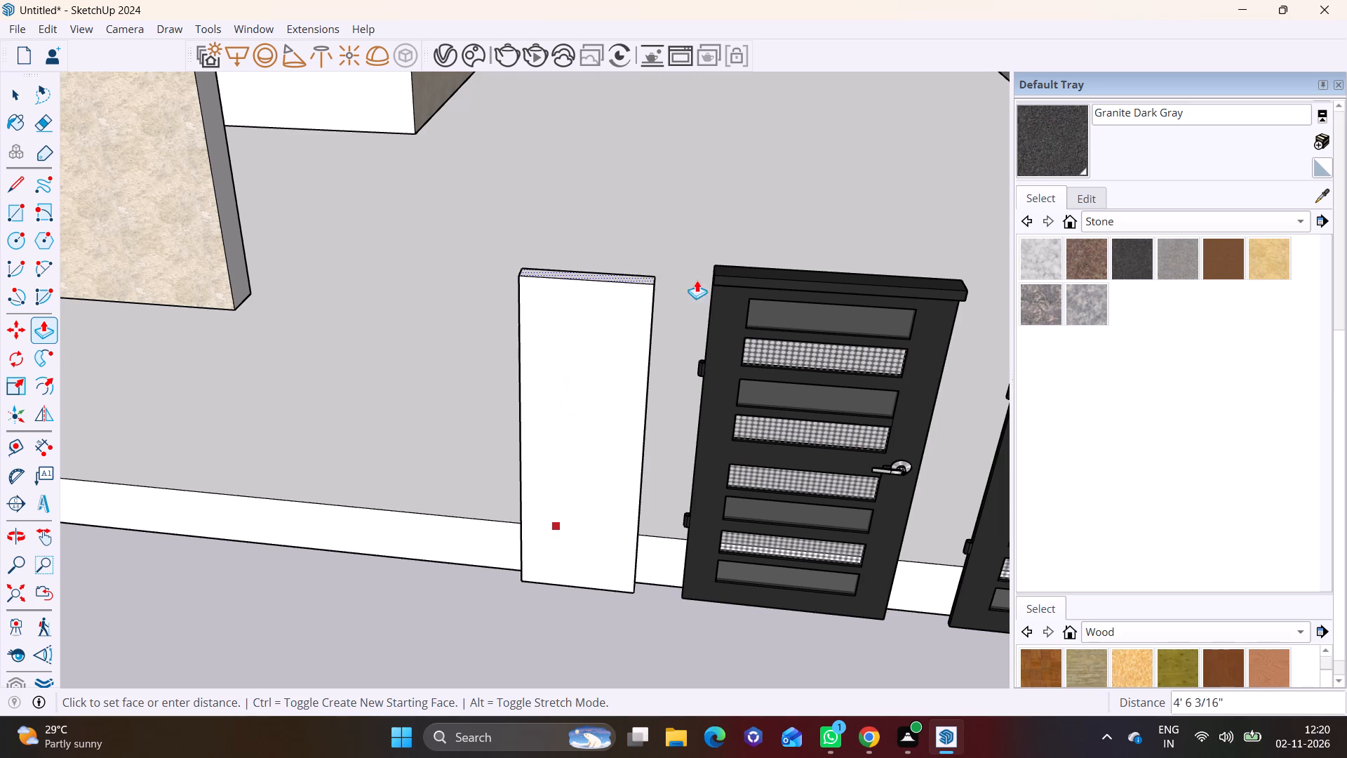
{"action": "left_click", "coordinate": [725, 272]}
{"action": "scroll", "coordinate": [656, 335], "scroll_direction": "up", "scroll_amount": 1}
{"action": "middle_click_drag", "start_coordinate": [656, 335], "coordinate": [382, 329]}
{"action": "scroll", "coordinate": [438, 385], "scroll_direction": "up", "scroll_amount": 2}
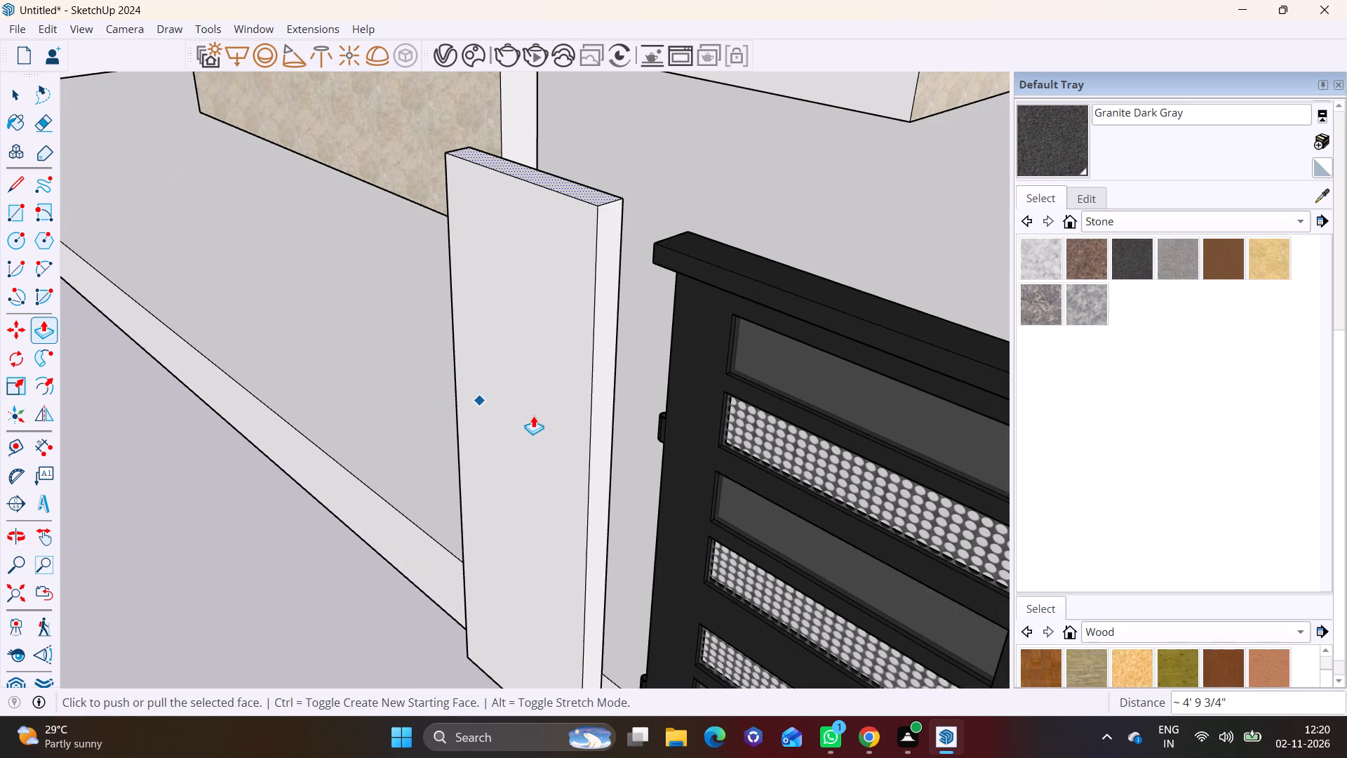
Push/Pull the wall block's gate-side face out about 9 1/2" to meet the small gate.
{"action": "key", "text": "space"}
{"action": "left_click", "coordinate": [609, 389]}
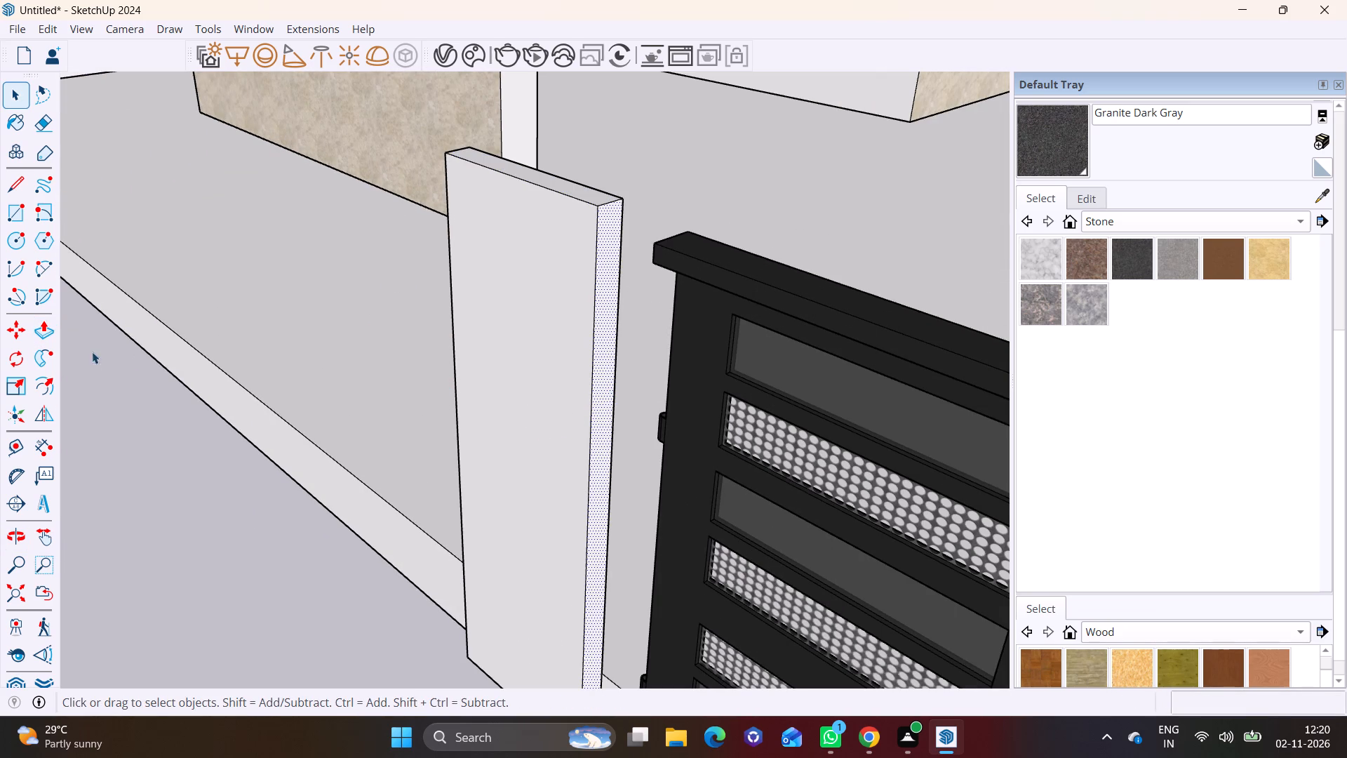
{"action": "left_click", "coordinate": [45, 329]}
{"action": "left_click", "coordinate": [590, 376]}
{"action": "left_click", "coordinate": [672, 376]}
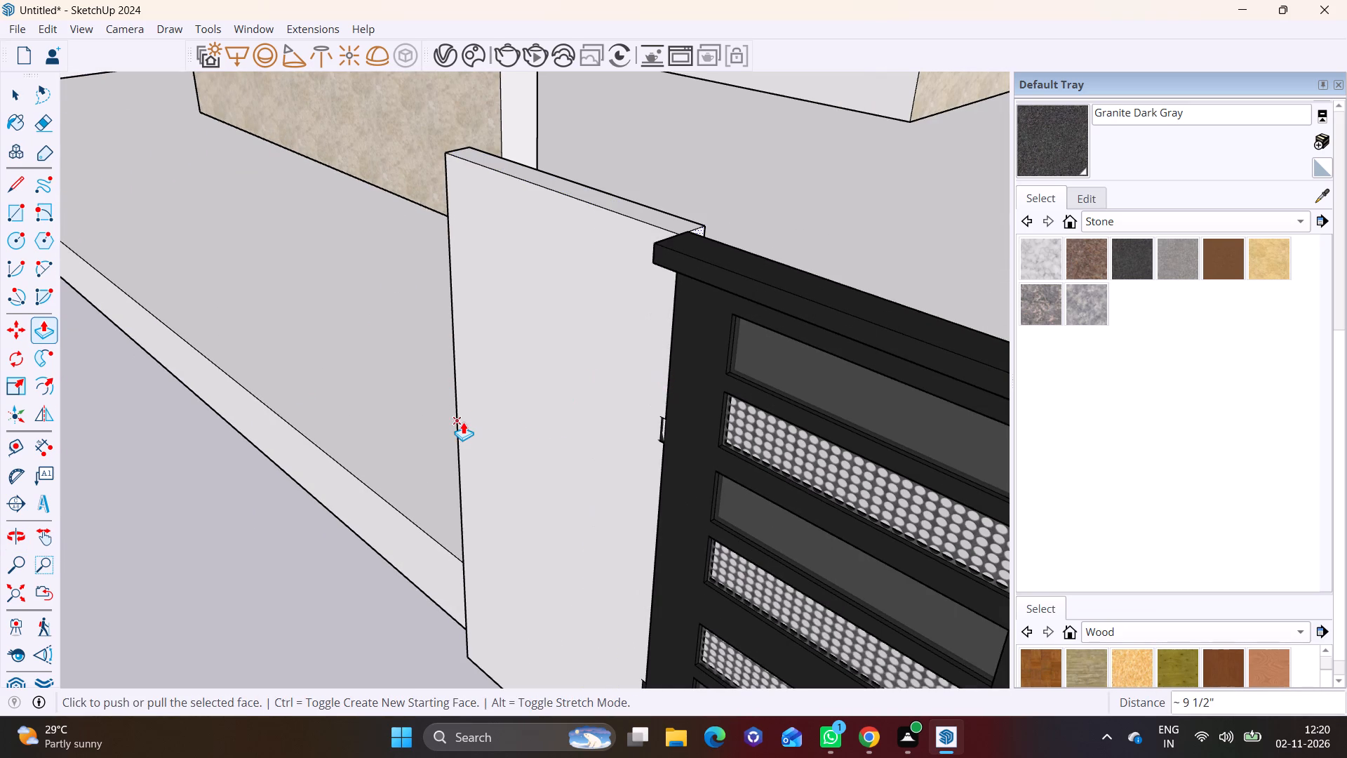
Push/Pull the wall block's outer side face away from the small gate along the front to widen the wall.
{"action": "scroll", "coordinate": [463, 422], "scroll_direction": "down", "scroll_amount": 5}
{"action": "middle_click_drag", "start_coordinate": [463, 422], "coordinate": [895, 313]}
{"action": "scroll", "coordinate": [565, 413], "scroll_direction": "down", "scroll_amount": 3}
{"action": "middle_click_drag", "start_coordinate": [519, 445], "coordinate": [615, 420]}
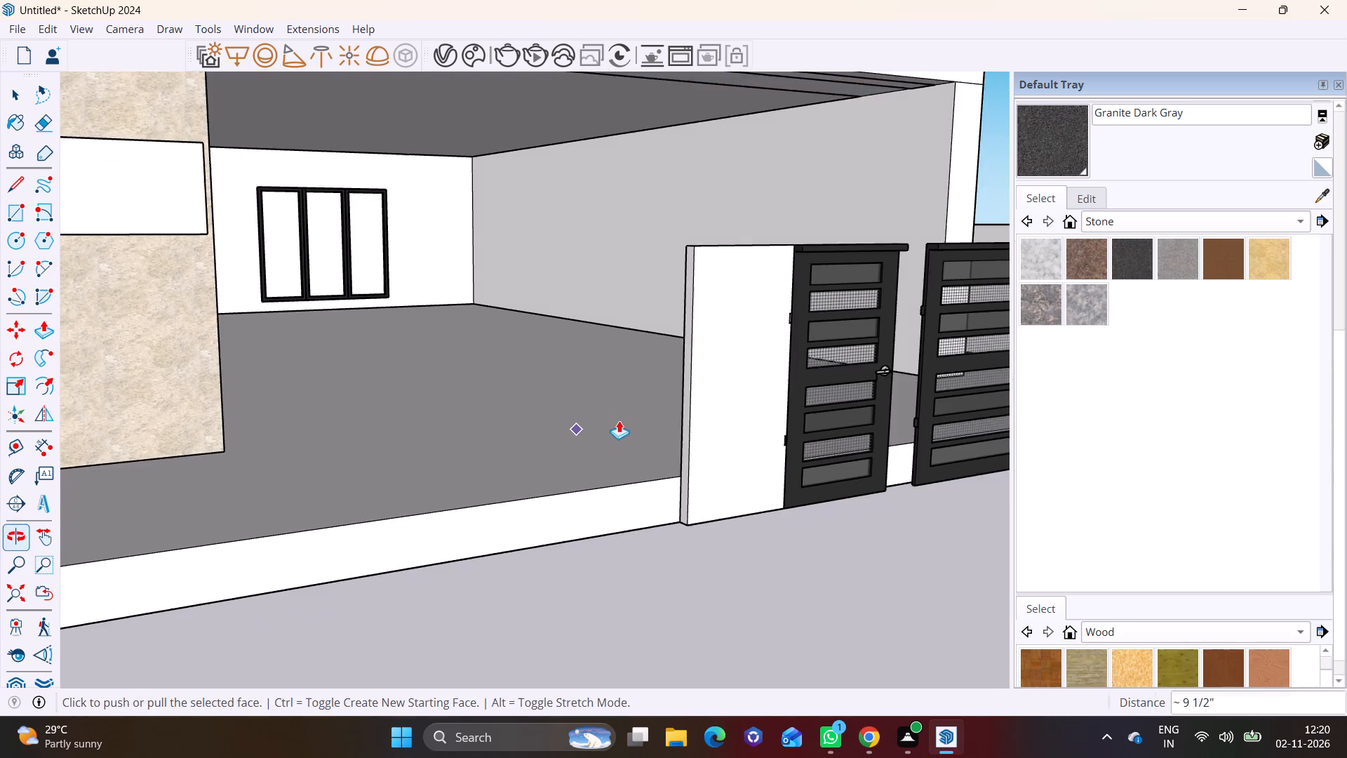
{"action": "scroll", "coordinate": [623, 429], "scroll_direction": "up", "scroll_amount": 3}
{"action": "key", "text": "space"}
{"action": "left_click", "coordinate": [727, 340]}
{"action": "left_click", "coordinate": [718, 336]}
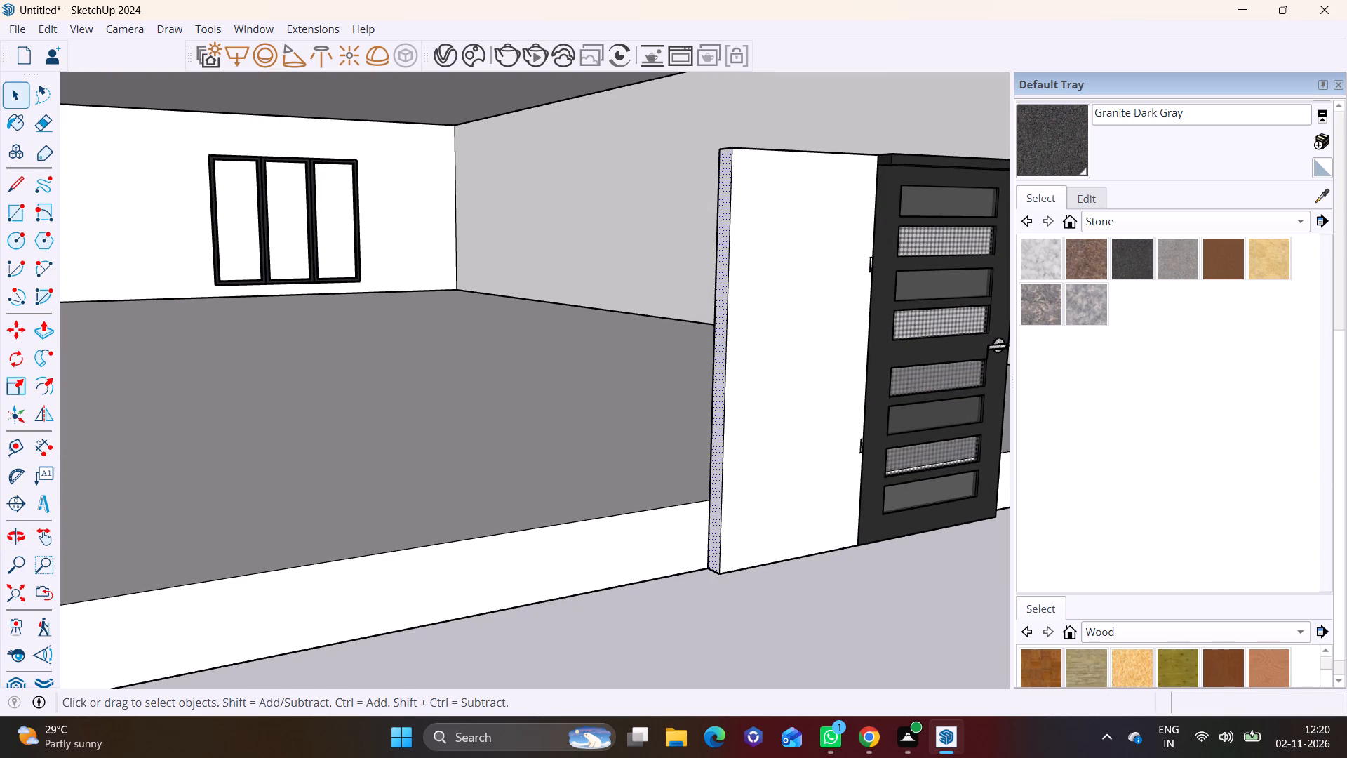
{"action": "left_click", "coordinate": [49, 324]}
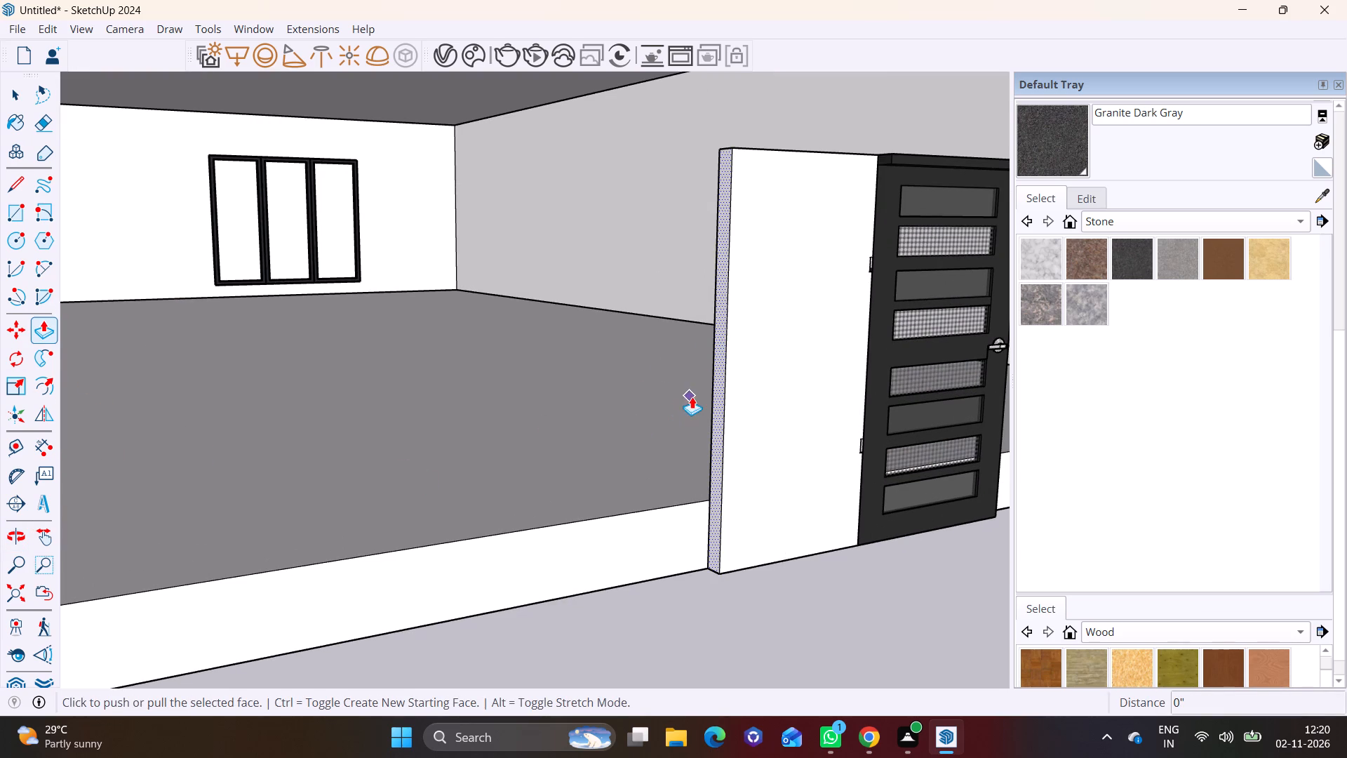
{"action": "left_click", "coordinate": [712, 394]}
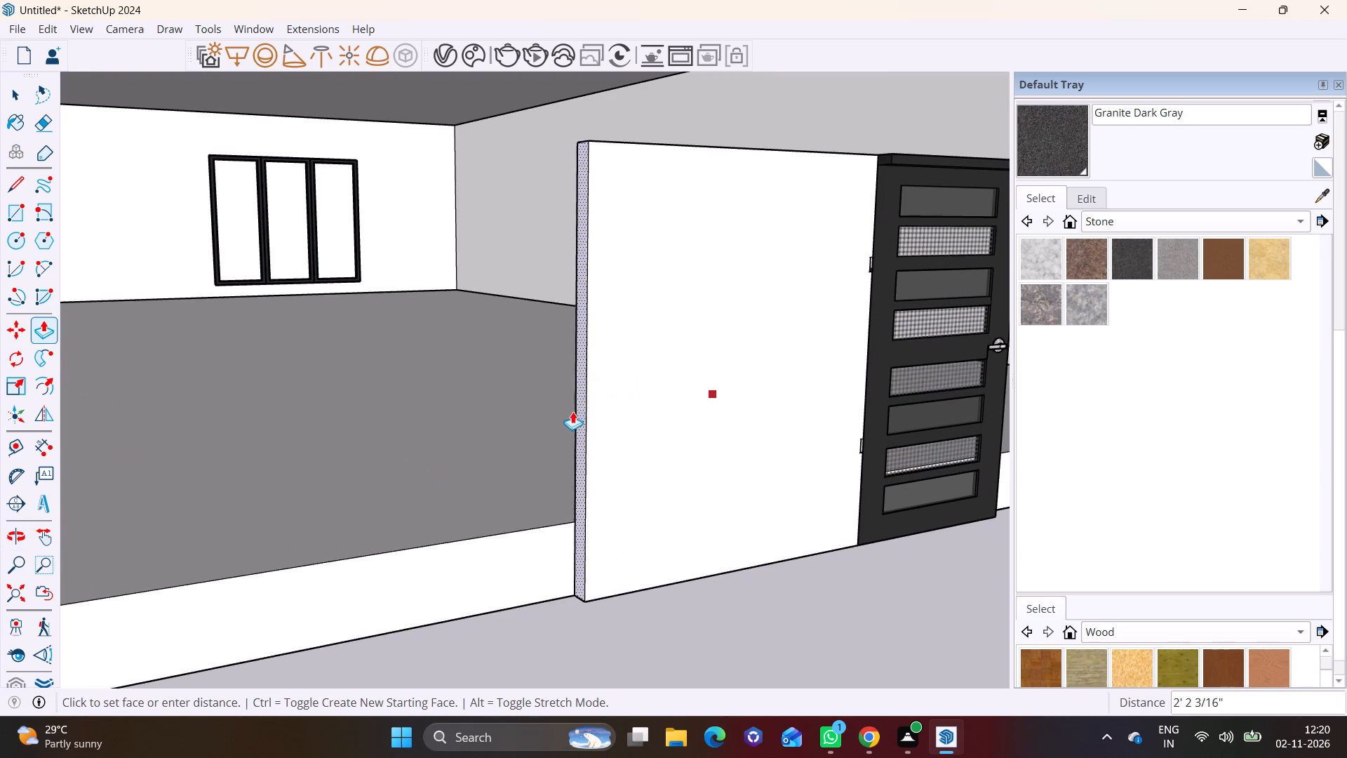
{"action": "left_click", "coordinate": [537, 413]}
Examine the new wall block against the gates, the beam and the house front.
{"action": "key", "text": "space"}
{"action": "left_click", "coordinate": [398, 652]}
{"action": "scroll", "coordinate": [405, 646], "scroll_direction": "down", "scroll_amount": 4}
{"action": "middle_click_drag", "start_coordinate": [406, 646], "coordinate": [182, 604]}
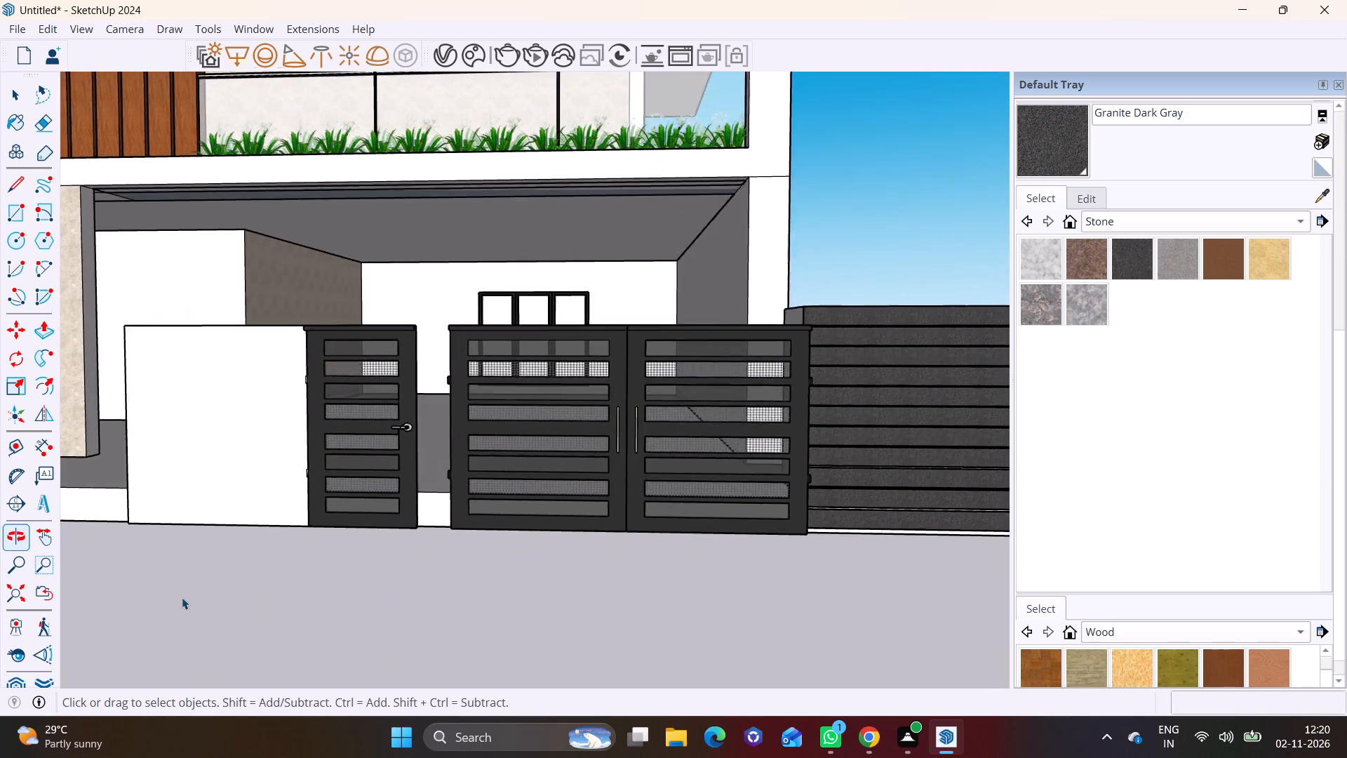
{"action": "scroll", "coordinate": [182, 597], "scroll_direction": "down", "scroll_amount": 4}
{"action": "middle_click_drag", "start_coordinate": [193, 577], "coordinate": [461, 635]}
{"action": "scroll", "coordinate": [311, 574], "scroll_direction": "down", "scroll_amount": 3}
{"action": "middle_click_drag", "start_coordinate": [366, 534], "coordinate": [324, 545]}
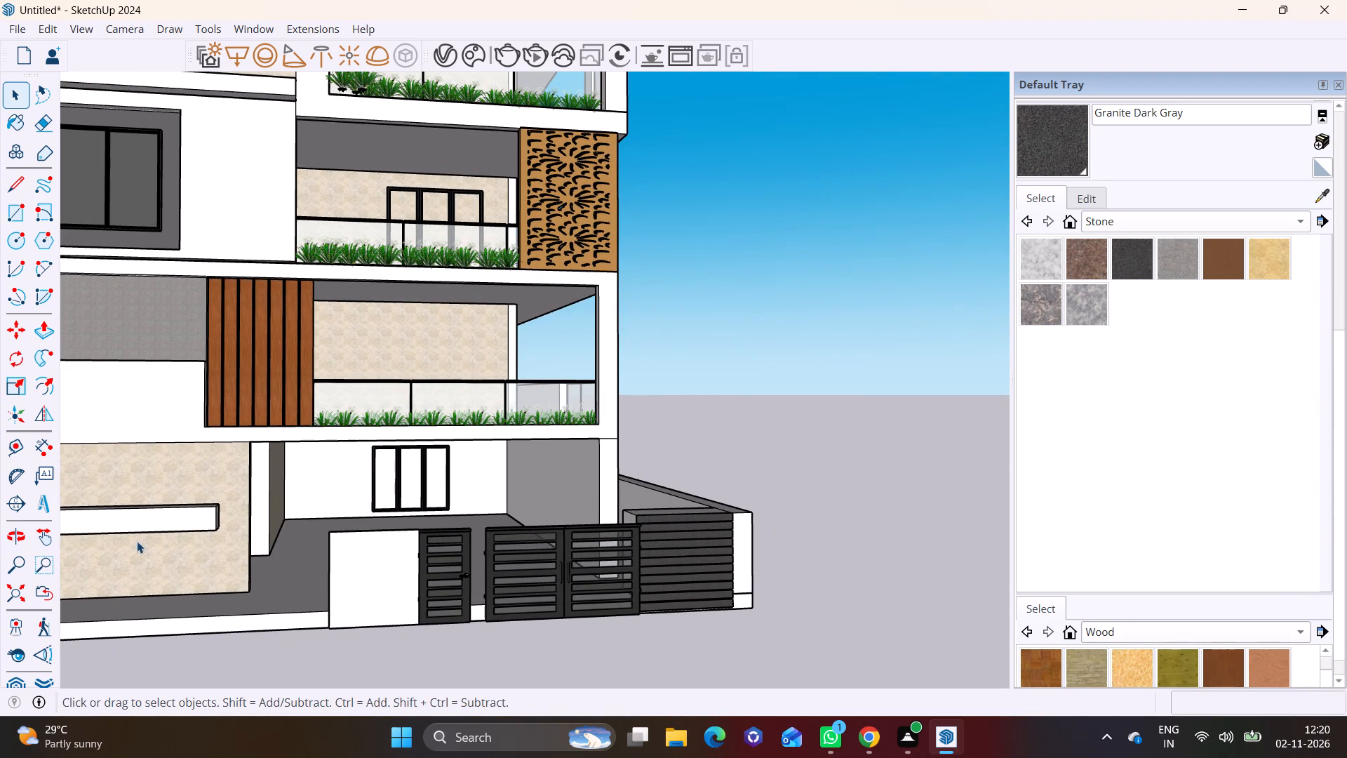
{"action": "middle_click_drag", "start_coordinate": [319, 572], "coordinate": [370, 494], "text": "shift"}
{"action": "middle_click_drag", "start_coordinate": [338, 519], "coordinate": [523, 522]}
{"action": "scroll", "coordinate": [487, 559], "scroll_direction": "up", "scroll_amount": 4}
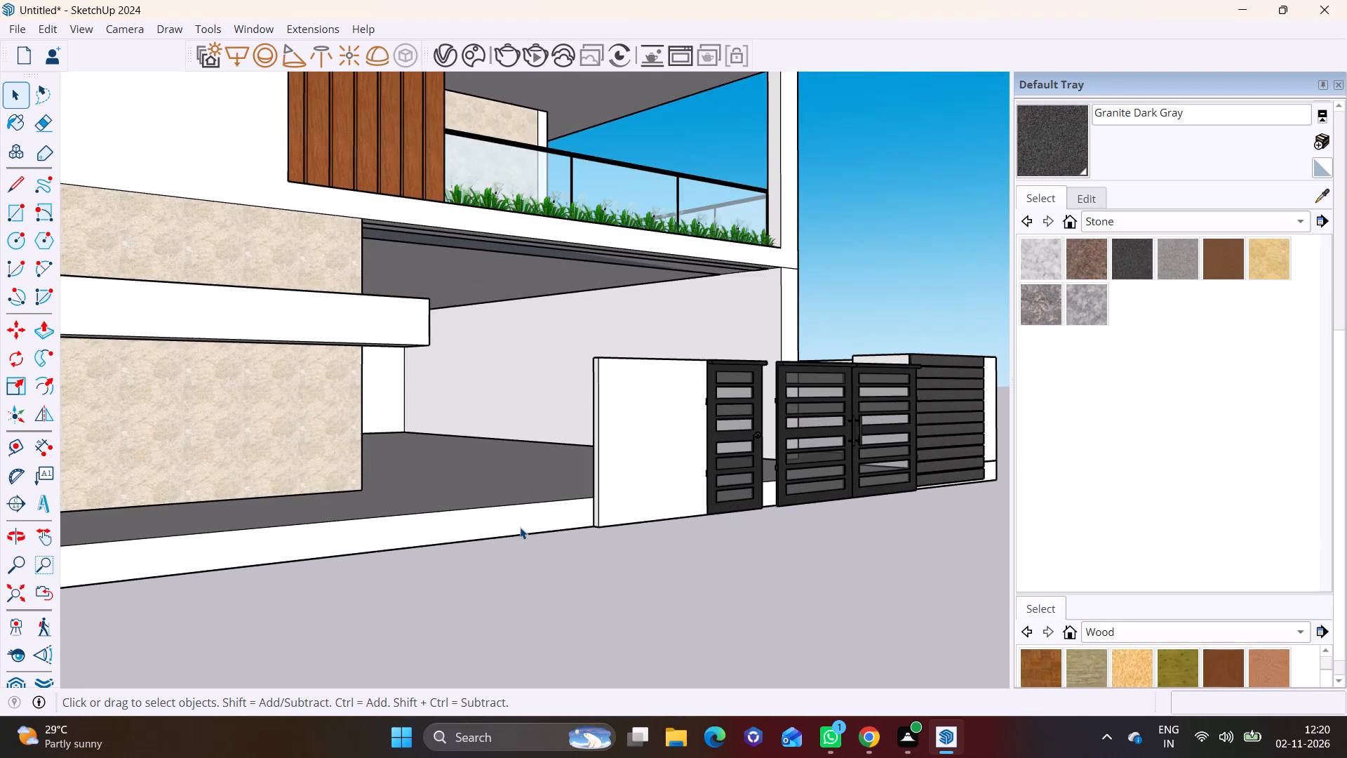
{"action": "scroll", "coordinate": [523, 527], "scroll_direction": "down", "scroll_amount": 3}
{"action": "middle_click_drag", "start_coordinate": [579, 487], "coordinate": [414, 515]}
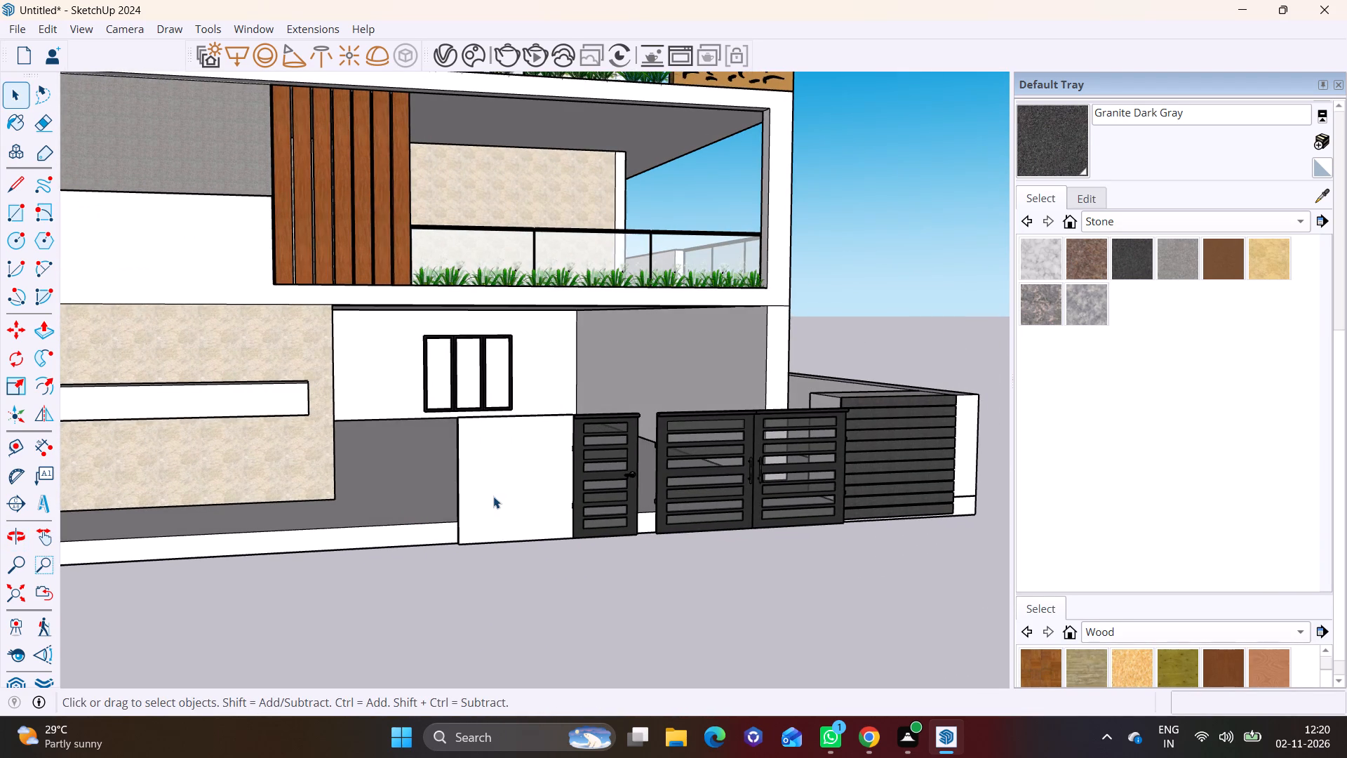
{"action": "middle_click_drag", "start_coordinate": [530, 448], "coordinate": [530, 450]}
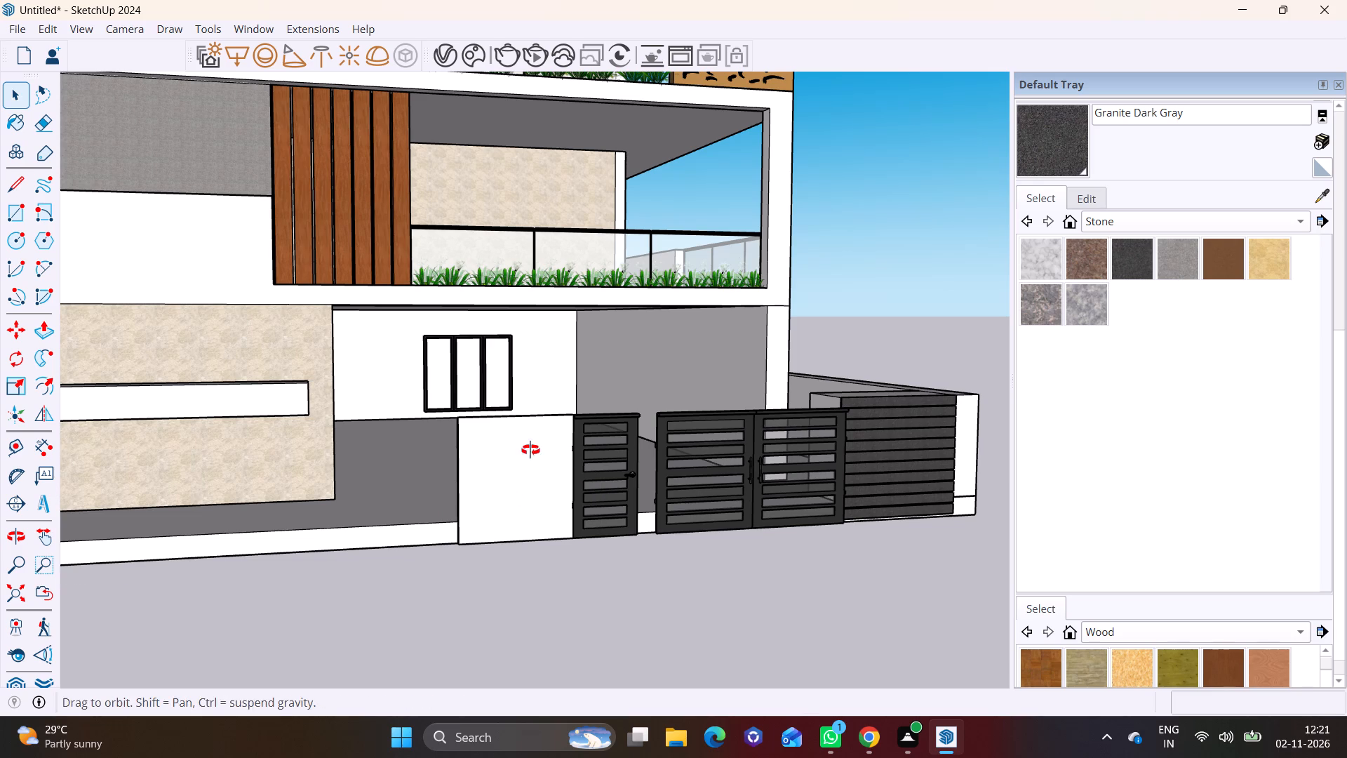
{"action": "middle_click_drag", "start_coordinate": [530, 450], "coordinate": [438, 577]}
{"action": "scroll", "coordinate": [459, 529], "scroll_direction": "up", "scroll_amount": 5}
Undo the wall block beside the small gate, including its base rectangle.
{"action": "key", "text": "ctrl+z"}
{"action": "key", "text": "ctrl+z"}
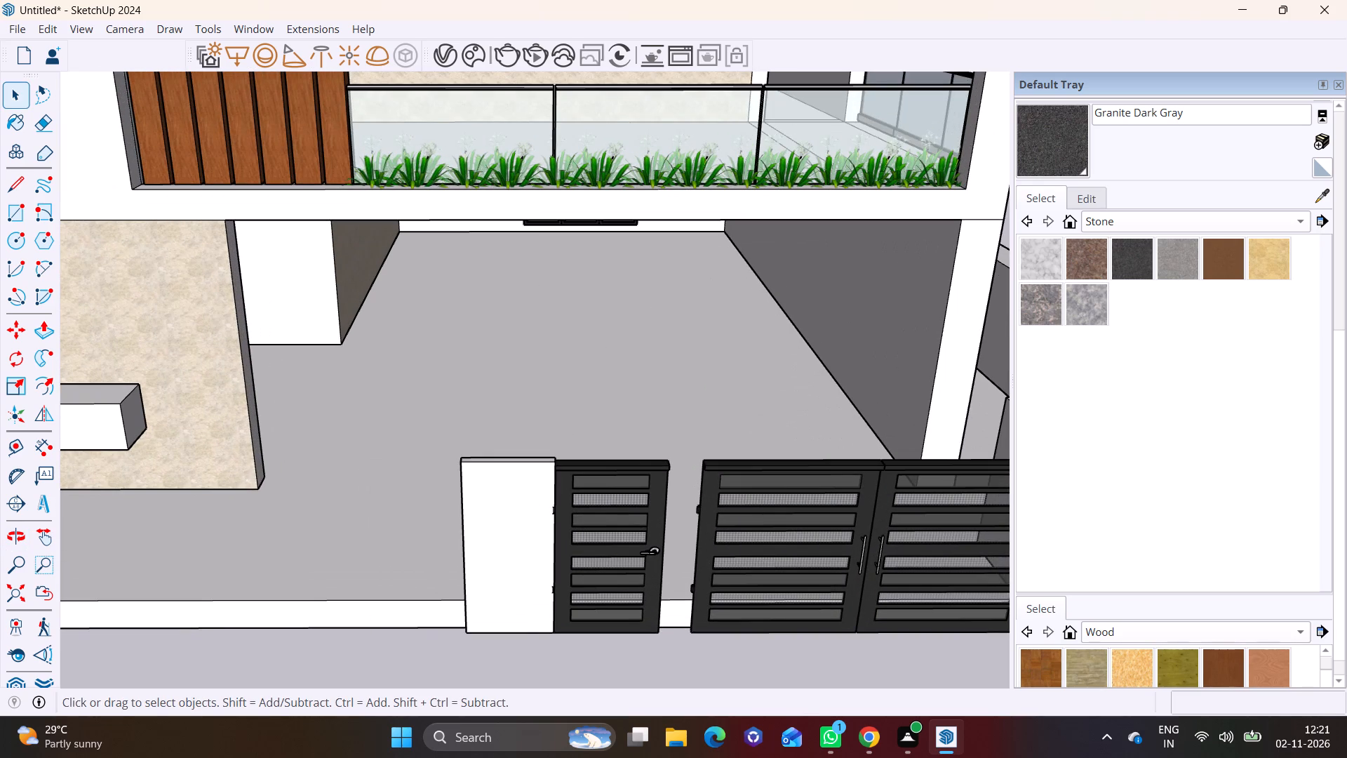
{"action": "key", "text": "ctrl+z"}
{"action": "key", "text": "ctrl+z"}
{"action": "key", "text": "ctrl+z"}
Scale the gate set along the red axis to about 1.62, stretching it along the front away from the granite wall.
{"action": "middle_click_drag", "start_coordinate": [588, 545], "coordinate": [718, 527]}
{"action": "scroll", "coordinate": [728, 532], "scroll_direction": "up", "scroll_amount": 3}
{"action": "left_click", "coordinate": [685, 534]}
{"action": "scroll", "coordinate": [614, 537], "scroll_direction": "down", "scroll_amount": 11}
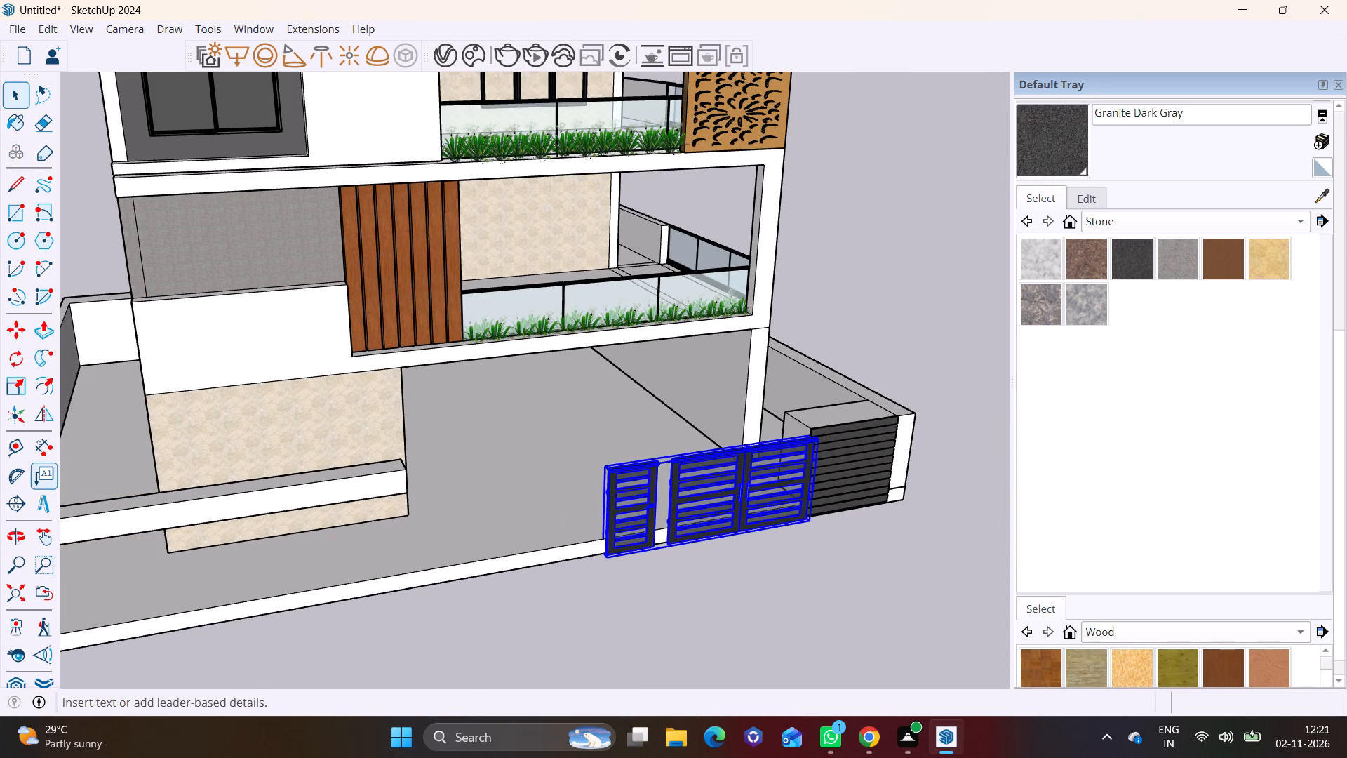
{"action": "left_click", "coordinate": [15, 385]}
{"action": "scroll", "coordinate": [681, 517], "scroll_direction": "up", "scroll_amount": 2}
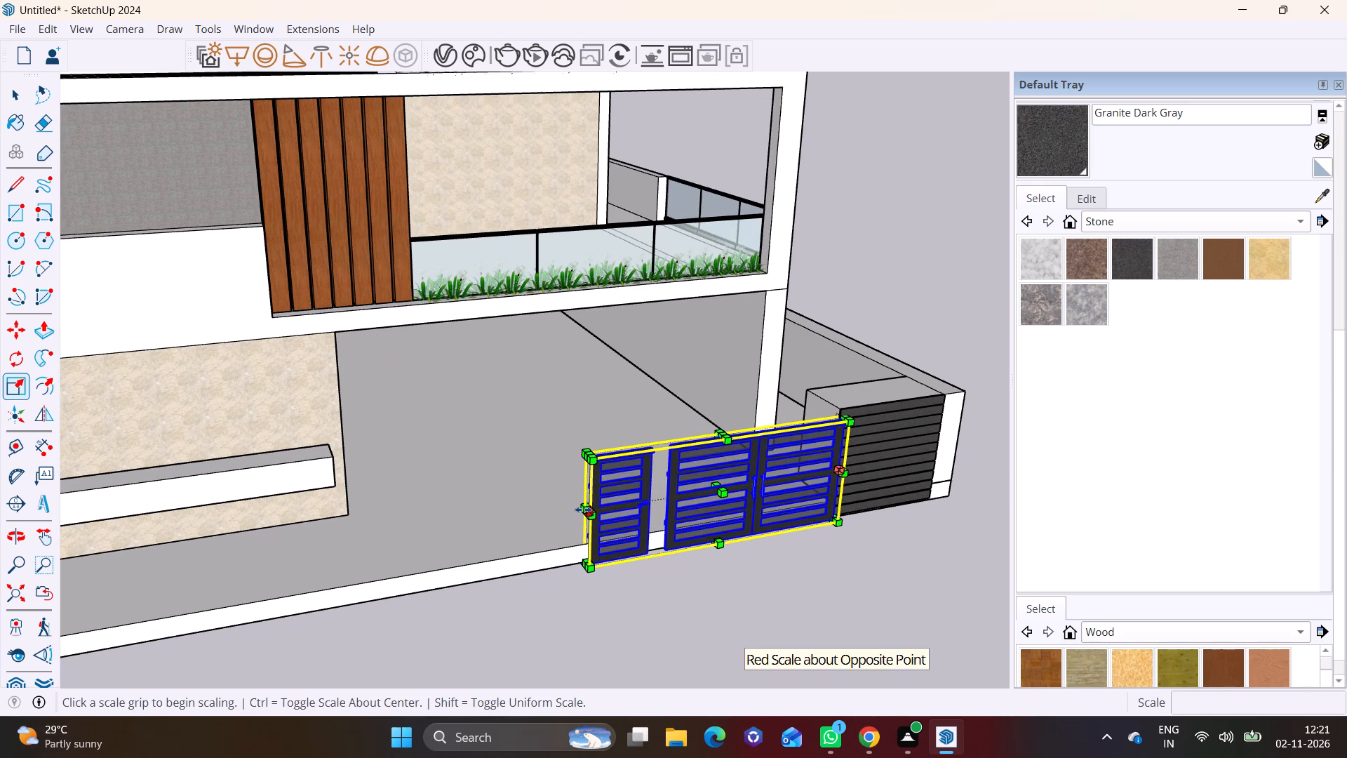
{"action": "scroll", "coordinate": [586, 506], "scroll_direction": "up", "scroll_amount": 3}
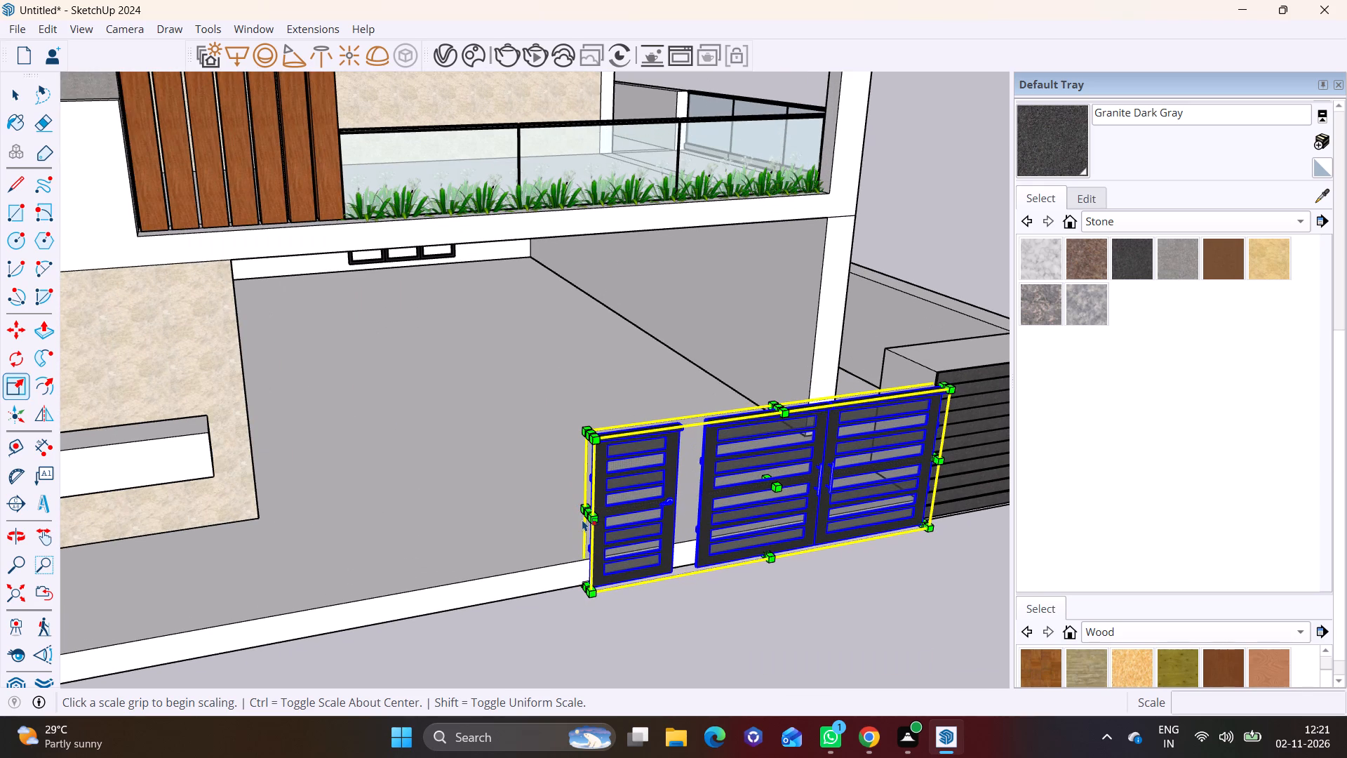
{"action": "left_click", "coordinate": [583, 512]}
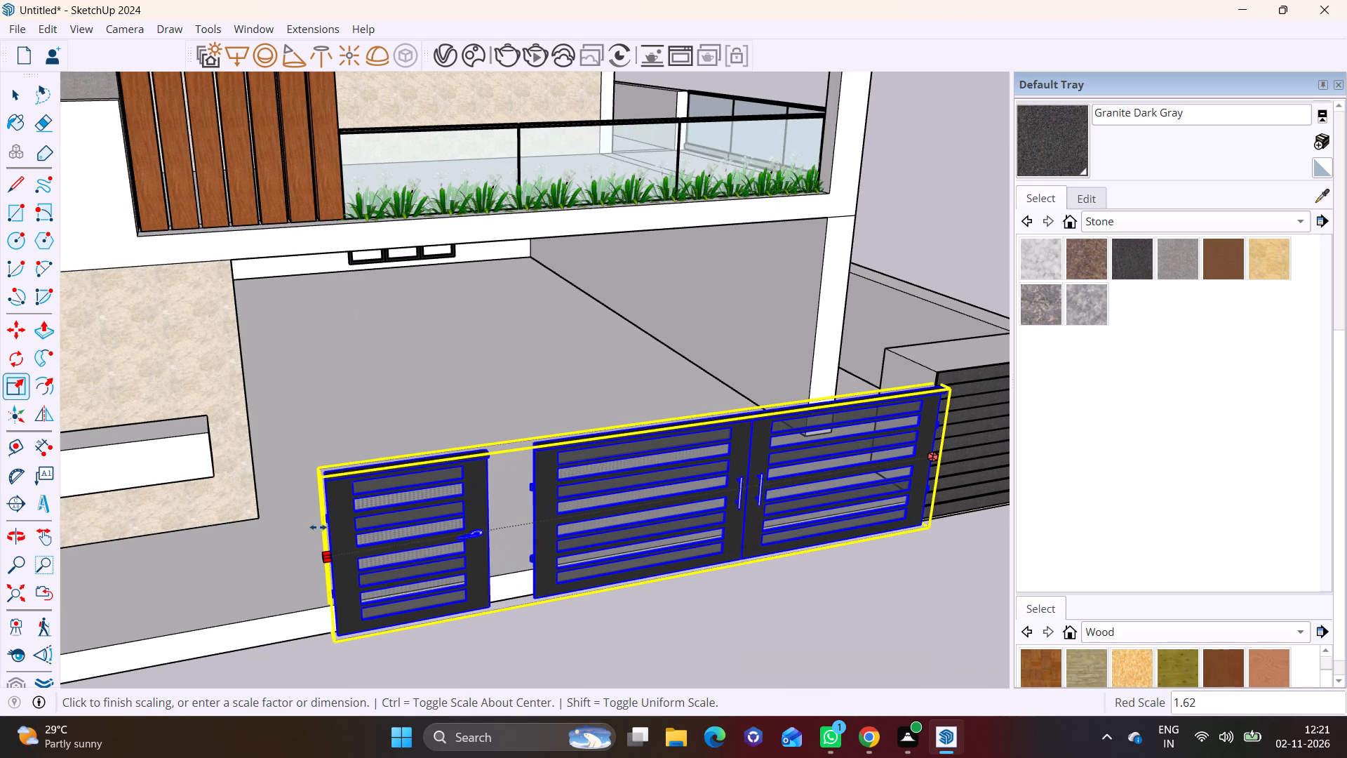
{"action": "left_click", "coordinate": [318, 527]}
{"action": "key", "text": "space"}
{"action": "left_click", "coordinate": [575, 660]}
Draw a rectangle about 2' 1 7/8" by 1' on the plinth's front face beside the small gate's hinge side.
{"action": "scroll", "coordinate": [574, 659], "scroll_direction": "down", "scroll_amount": 4}
{"action": "middle_click_drag", "start_coordinate": [573, 658], "coordinate": [528, 559]}
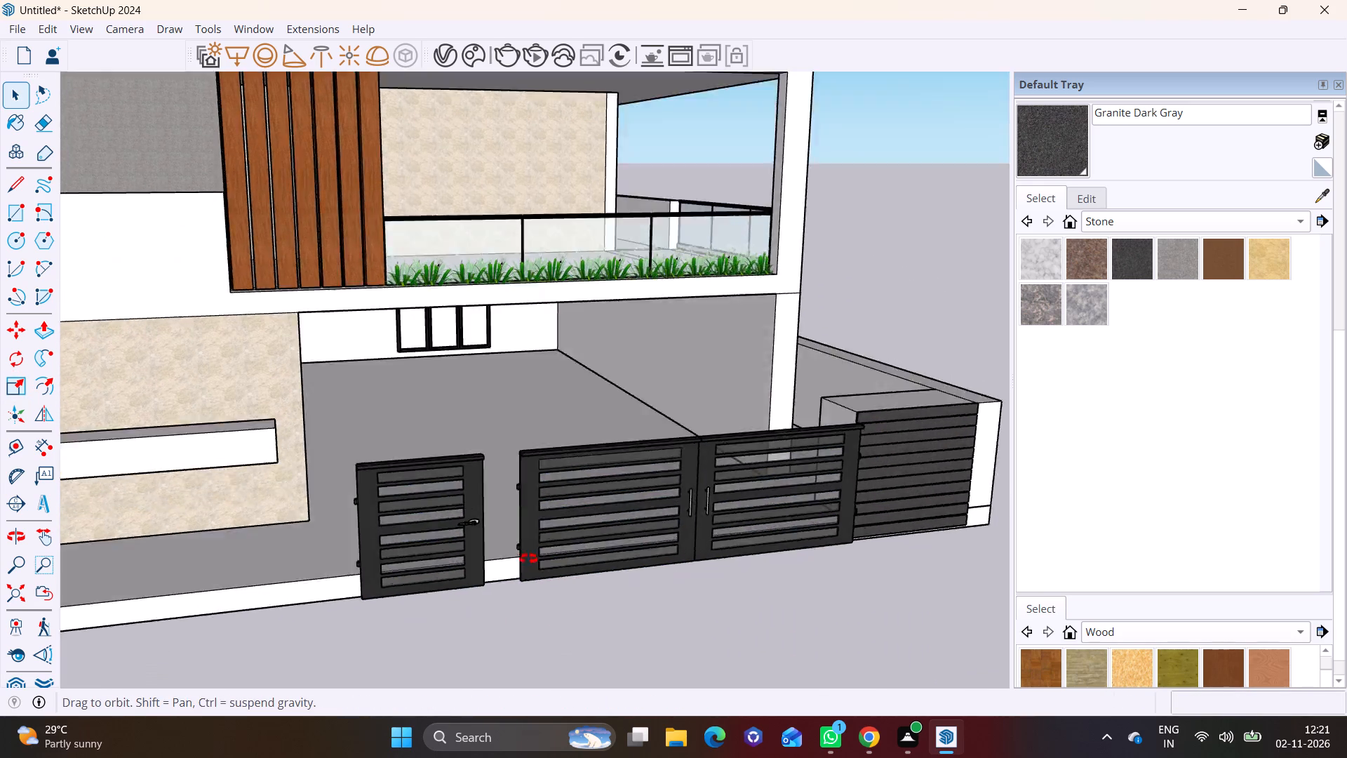
{"action": "middle_click_drag", "start_coordinate": [528, 559], "coordinate": [502, 452]}
{"action": "scroll", "coordinate": [361, 421], "scroll_direction": "down", "scroll_amount": 4}
{"action": "middle_click_drag", "start_coordinate": [353, 420], "coordinate": [682, 465], "text": "shift"}
{"action": "left_click", "coordinate": [16, 211]}
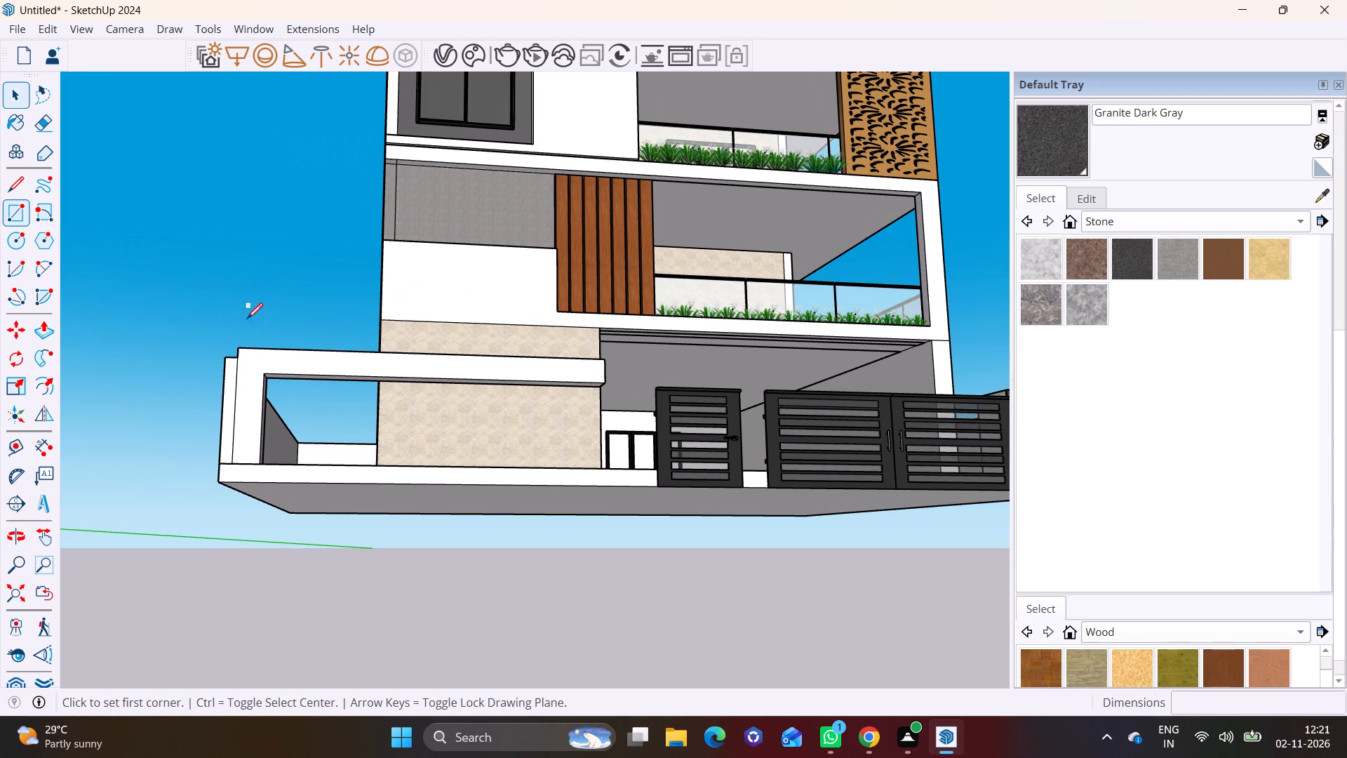
{"action": "scroll", "coordinate": [558, 434], "scroll_direction": "up", "scroll_amount": 6}
{"action": "middle_click_drag", "start_coordinate": [612, 490], "coordinate": [461, 470], "text": "shift"}
{"action": "middle_click_drag", "start_coordinate": [481, 486], "coordinate": [634, 538]}
{"action": "scroll", "coordinate": [681, 557], "scroll_direction": "up", "scroll_amount": 5}
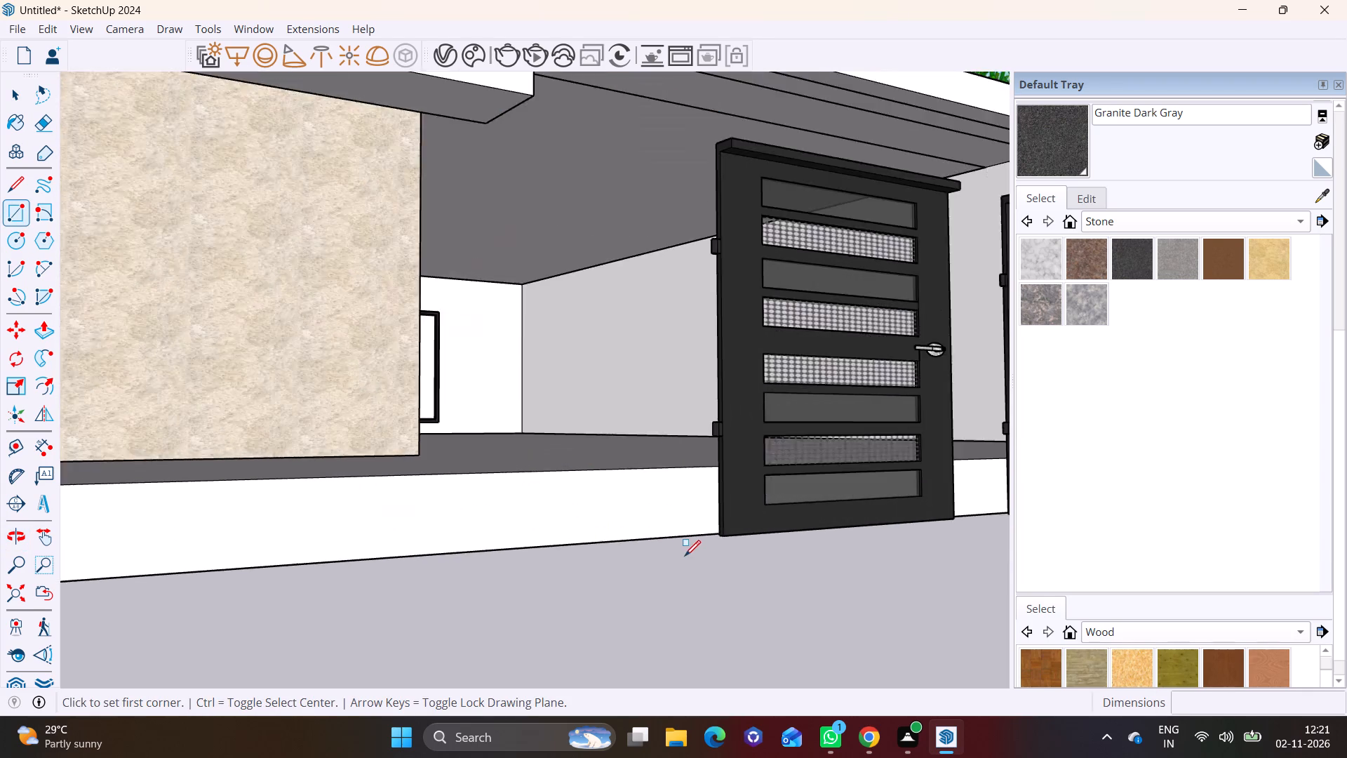
{"action": "scroll", "coordinate": [685, 556], "scroll_direction": "up", "scroll_amount": 3}
{"action": "scroll", "coordinate": [708, 514], "scroll_direction": "down", "scroll_amount": 3}
{"action": "left_click", "coordinate": [763, 473]}
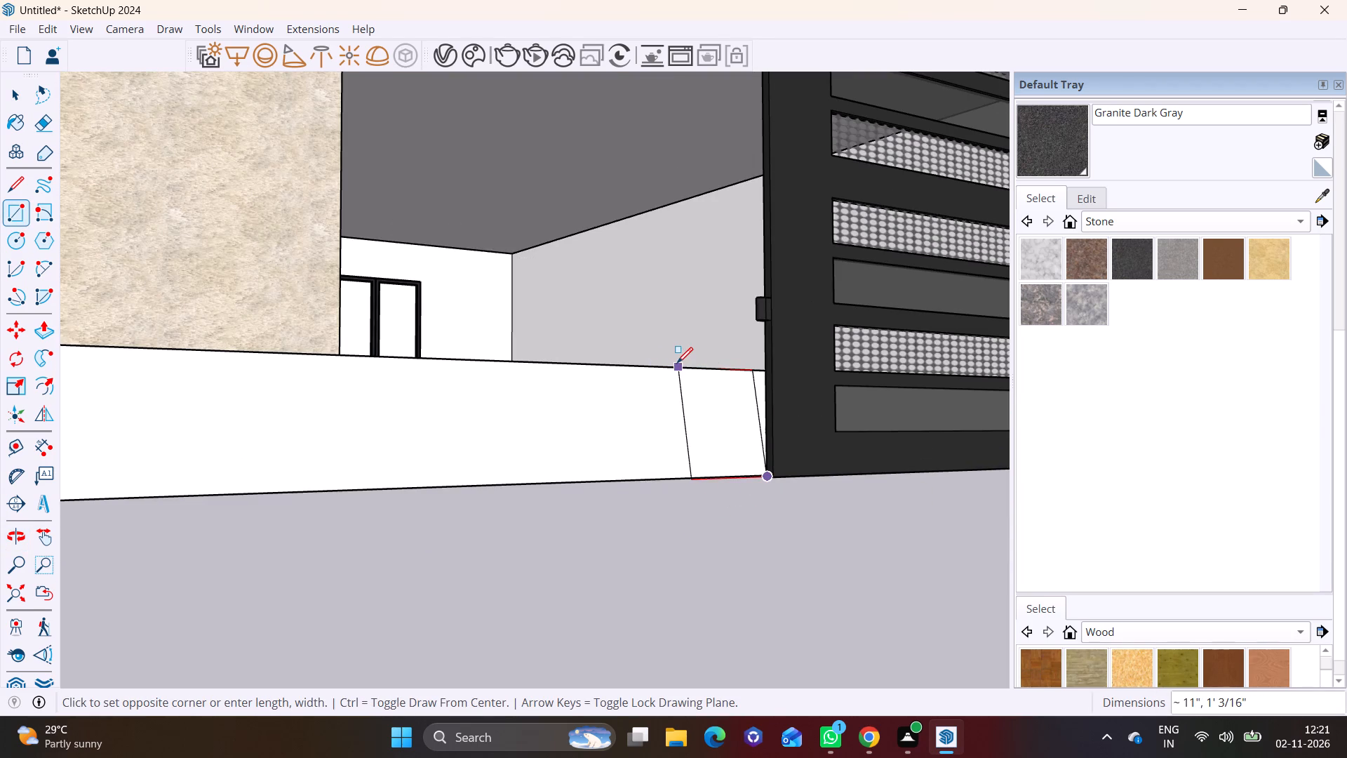
{"action": "key", "text": "Escape"}
{"action": "middle_click_drag", "start_coordinate": [683, 425], "coordinate": [695, 474]}
{"action": "scroll", "coordinate": [825, 501], "scroll_direction": "up", "scroll_amount": 6}
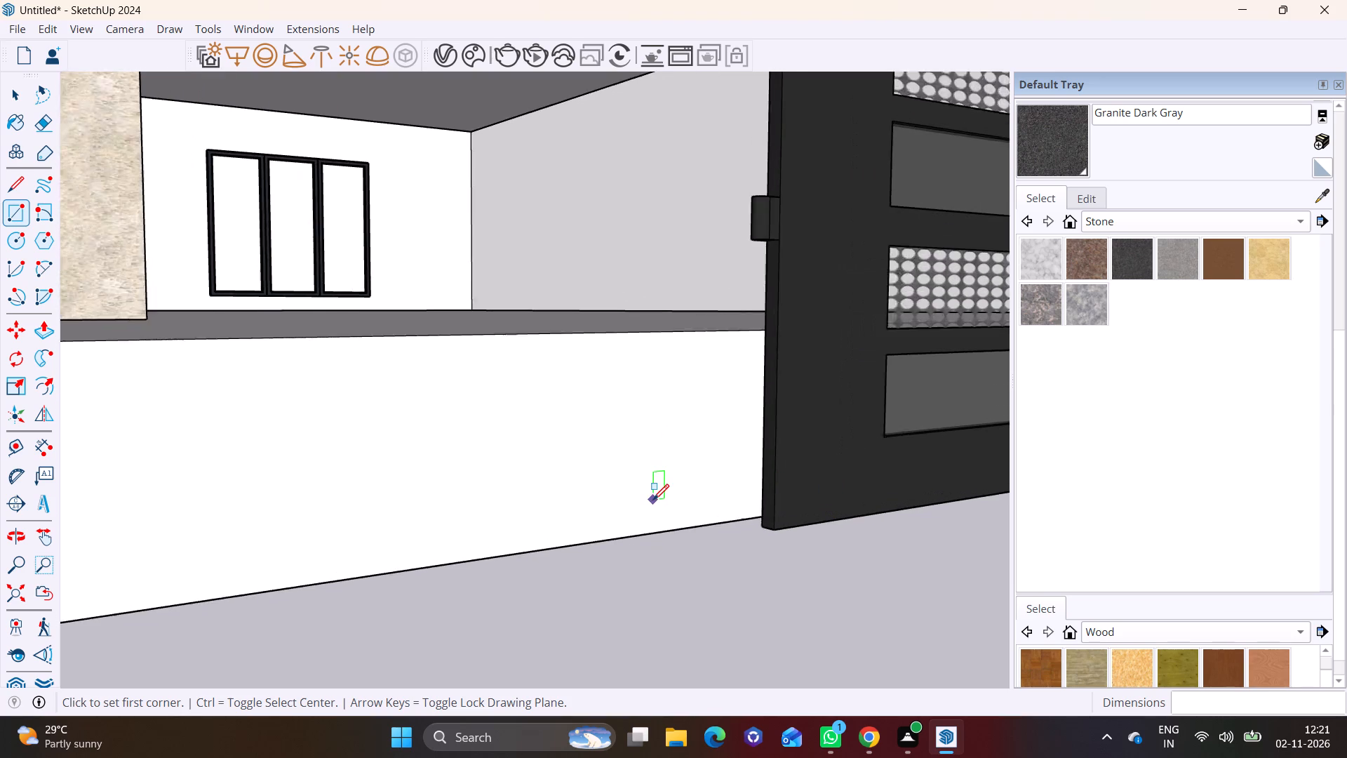
{"action": "scroll", "coordinate": [653, 500], "scroll_direction": "up", "scroll_amount": 1}
{"action": "left_click_drag", "start_coordinate": [760, 519], "coordinate": [760, 513]}
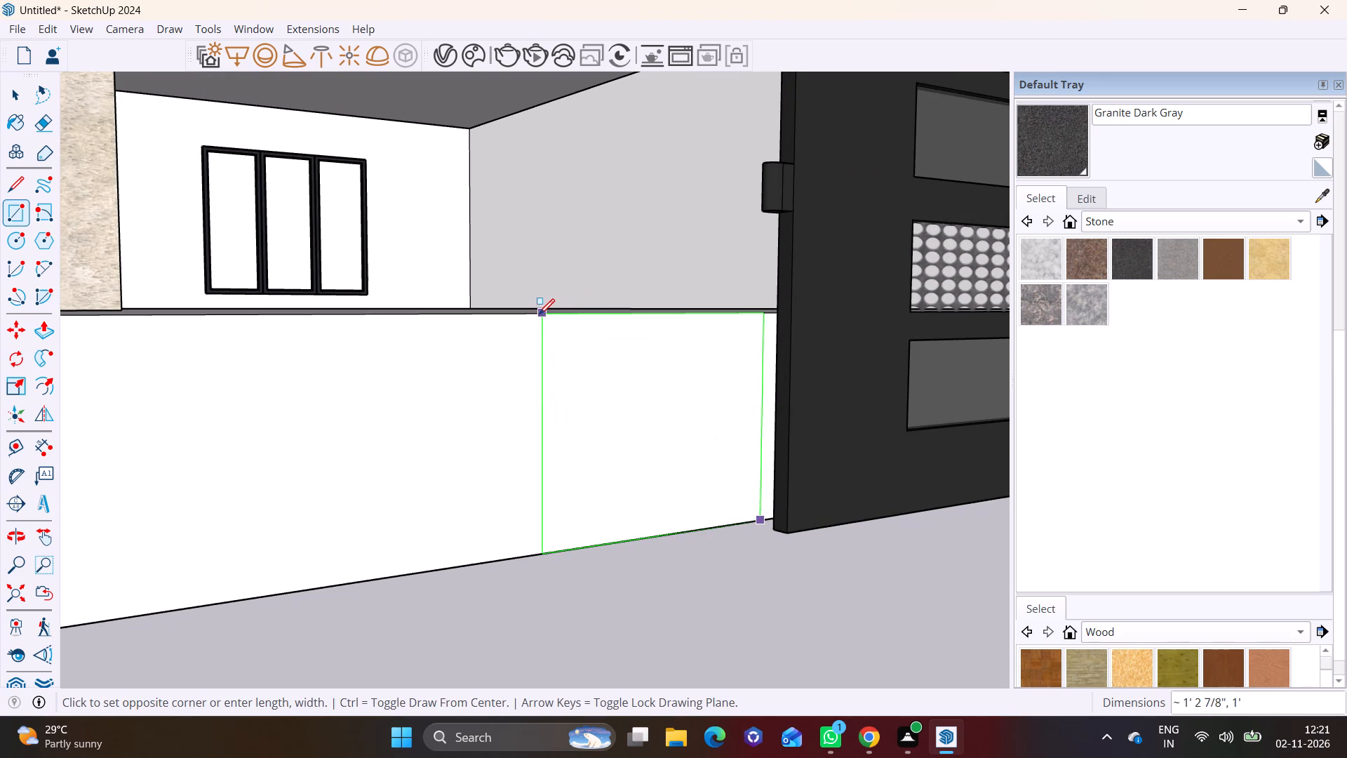
{"action": "left_click", "coordinate": [327, 310]}
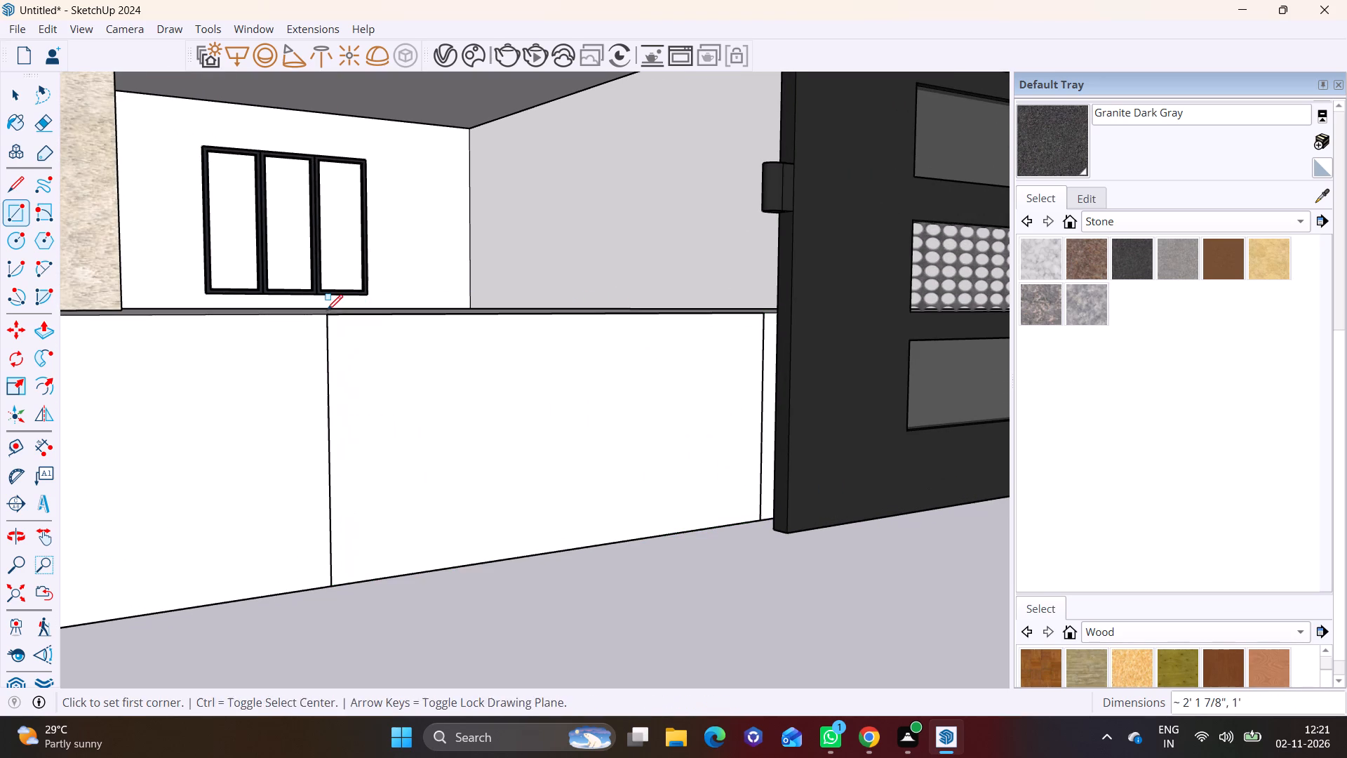
Push/Pull the new rectangle beside the widened small gate outward by 3 1/8".
{"action": "key", "text": "space"}
{"action": "left_click", "coordinate": [439, 368]}
{"action": "left_click", "coordinate": [36, 330]}
{"action": "left_click", "coordinate": [671, 385]}
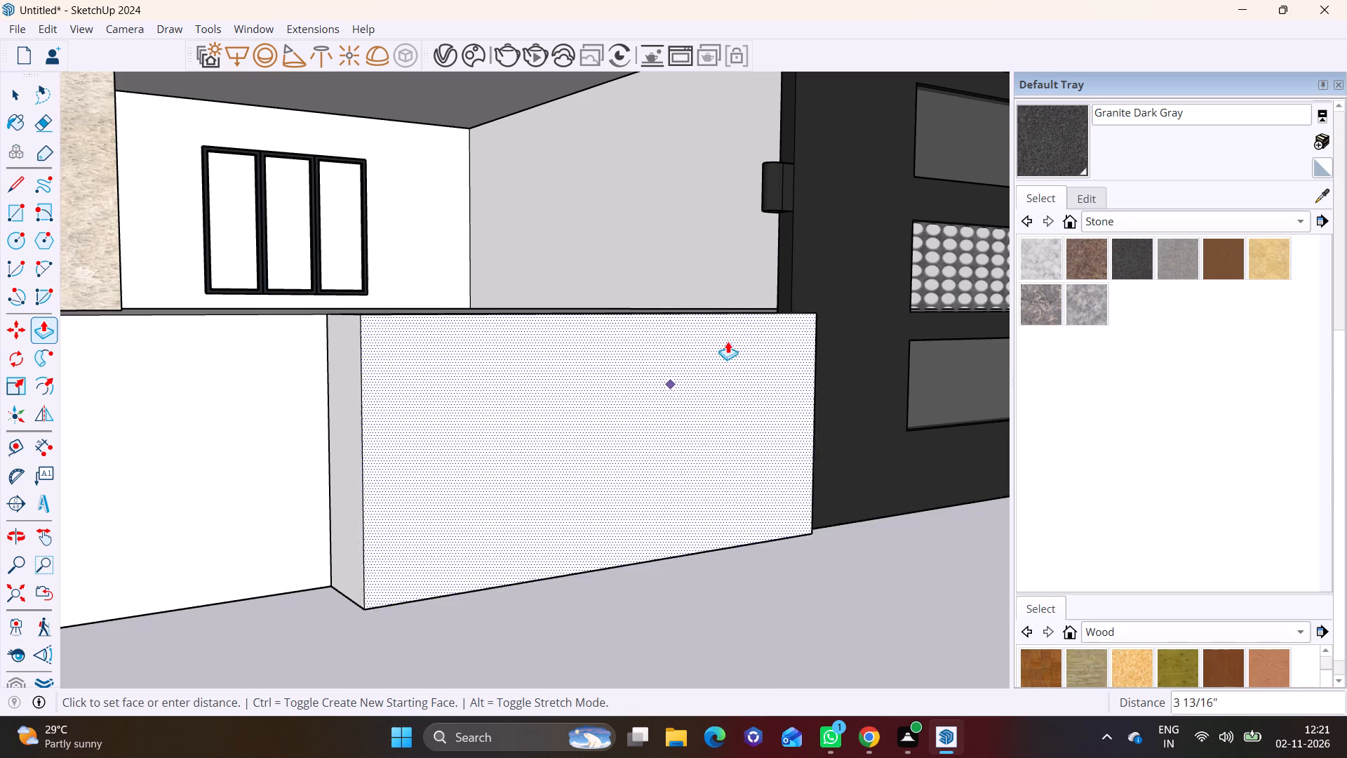
{"action": "left_click", "coordinate": [789, 263]}
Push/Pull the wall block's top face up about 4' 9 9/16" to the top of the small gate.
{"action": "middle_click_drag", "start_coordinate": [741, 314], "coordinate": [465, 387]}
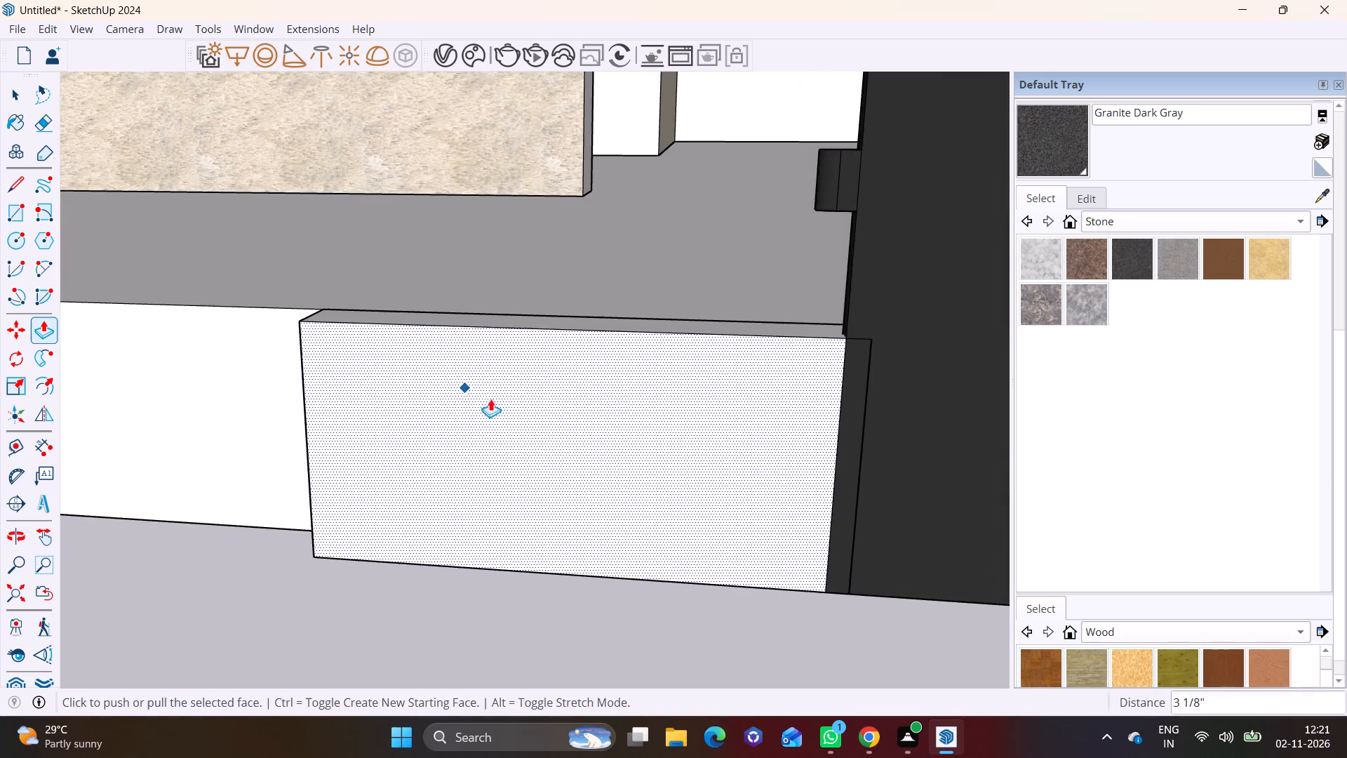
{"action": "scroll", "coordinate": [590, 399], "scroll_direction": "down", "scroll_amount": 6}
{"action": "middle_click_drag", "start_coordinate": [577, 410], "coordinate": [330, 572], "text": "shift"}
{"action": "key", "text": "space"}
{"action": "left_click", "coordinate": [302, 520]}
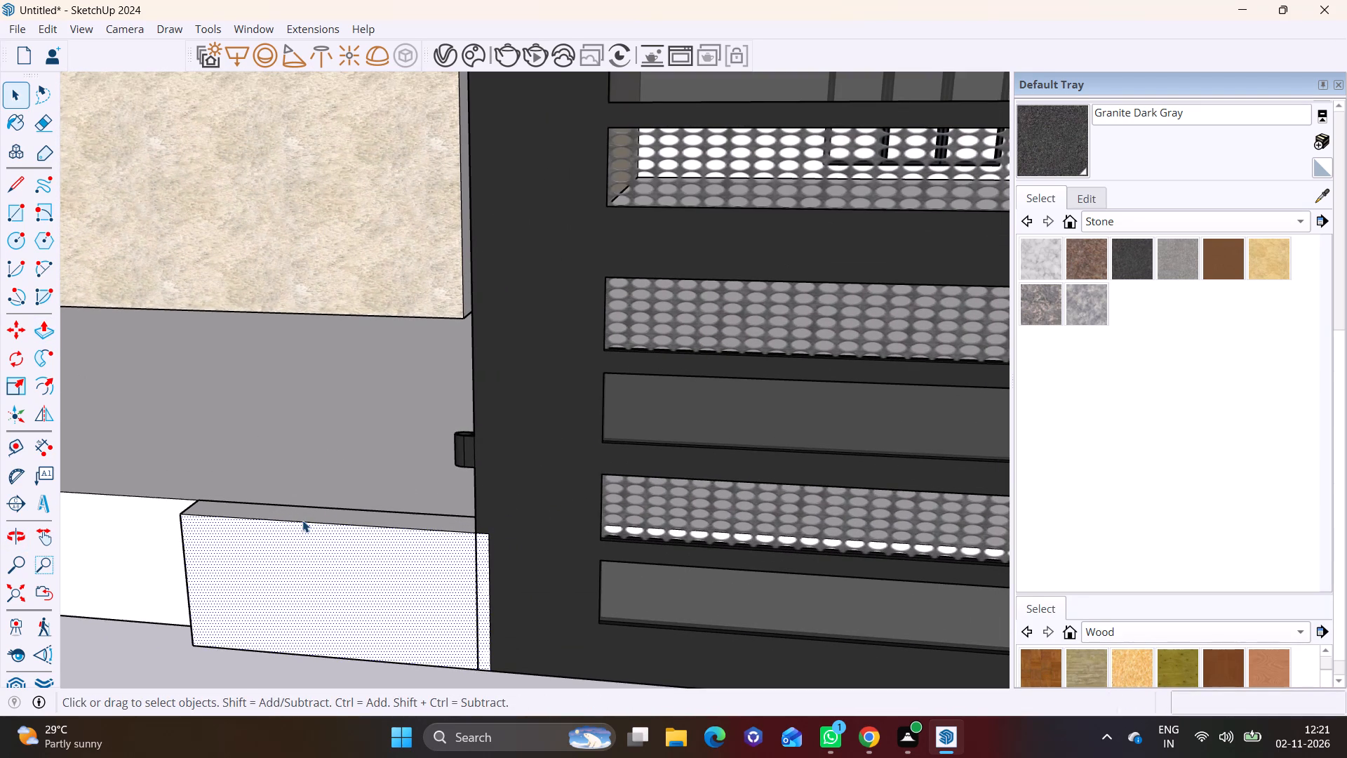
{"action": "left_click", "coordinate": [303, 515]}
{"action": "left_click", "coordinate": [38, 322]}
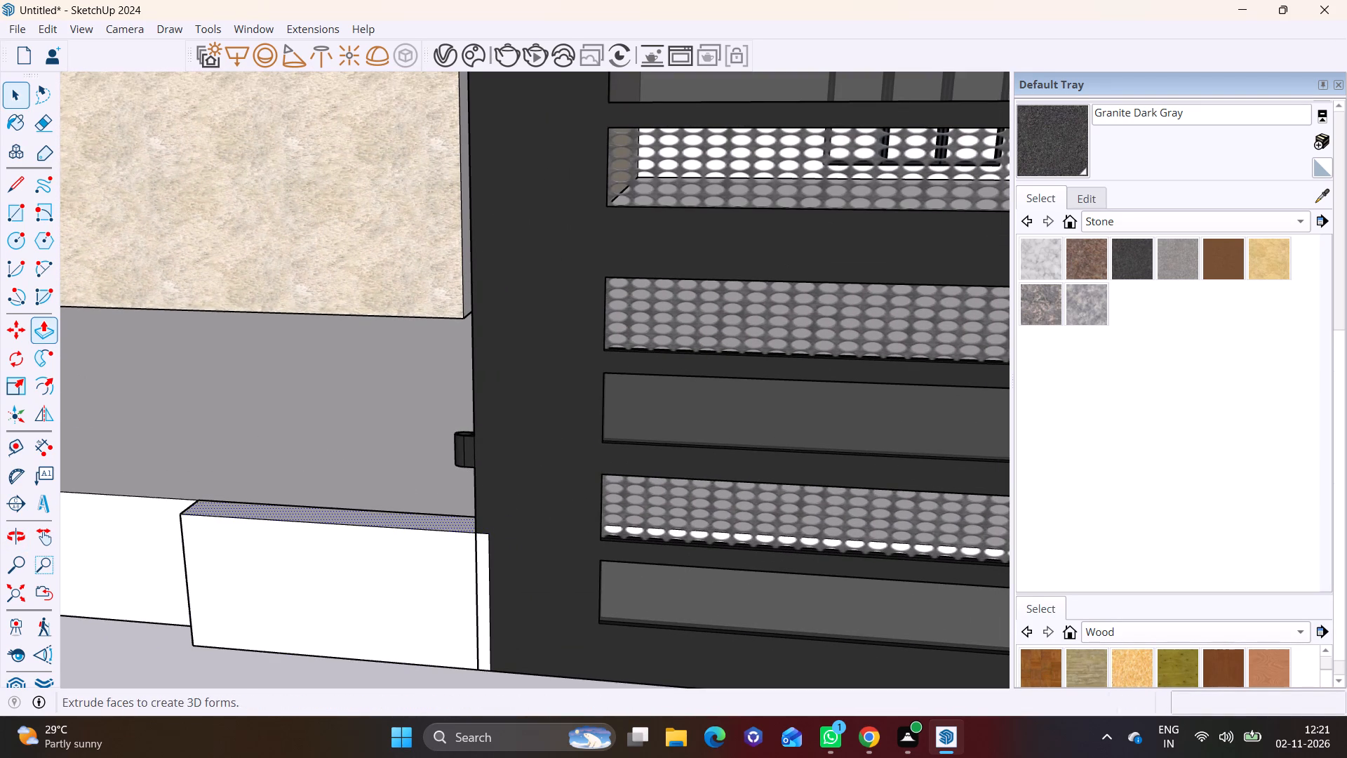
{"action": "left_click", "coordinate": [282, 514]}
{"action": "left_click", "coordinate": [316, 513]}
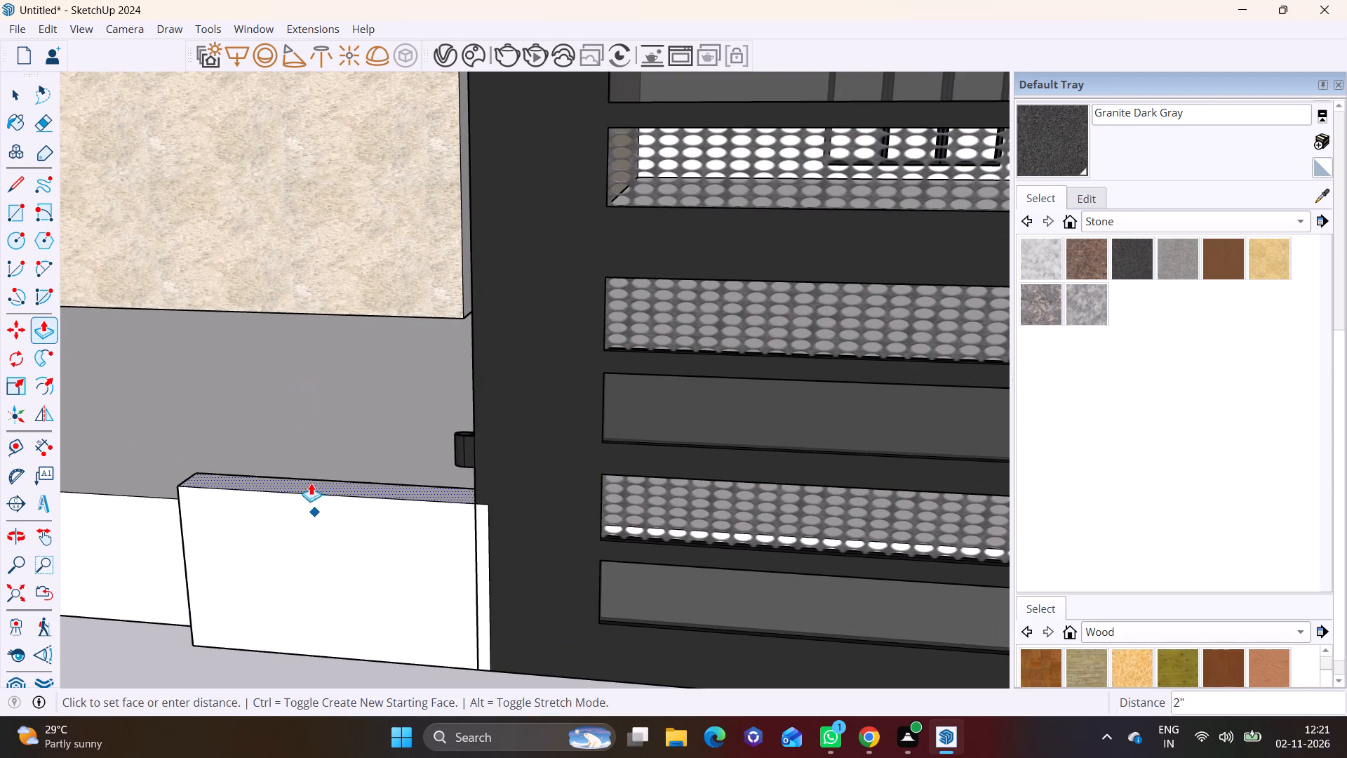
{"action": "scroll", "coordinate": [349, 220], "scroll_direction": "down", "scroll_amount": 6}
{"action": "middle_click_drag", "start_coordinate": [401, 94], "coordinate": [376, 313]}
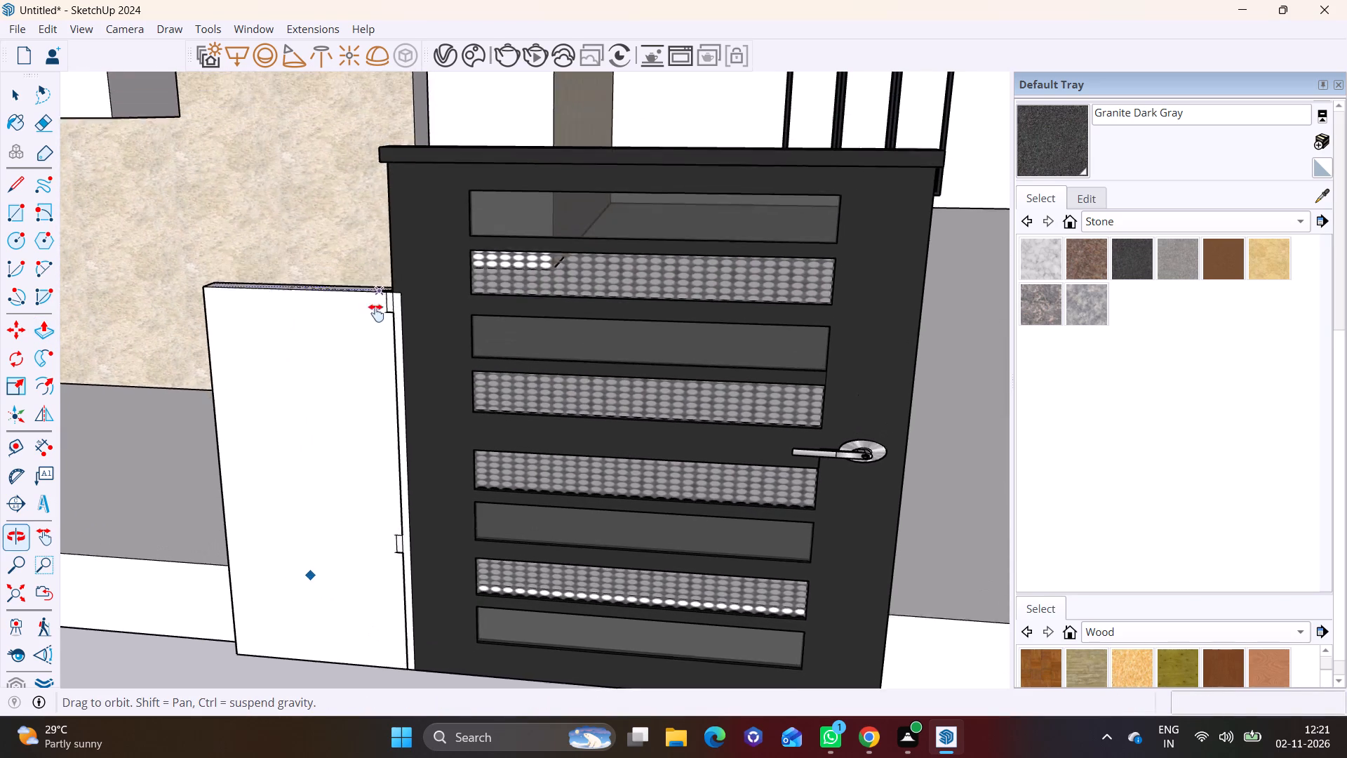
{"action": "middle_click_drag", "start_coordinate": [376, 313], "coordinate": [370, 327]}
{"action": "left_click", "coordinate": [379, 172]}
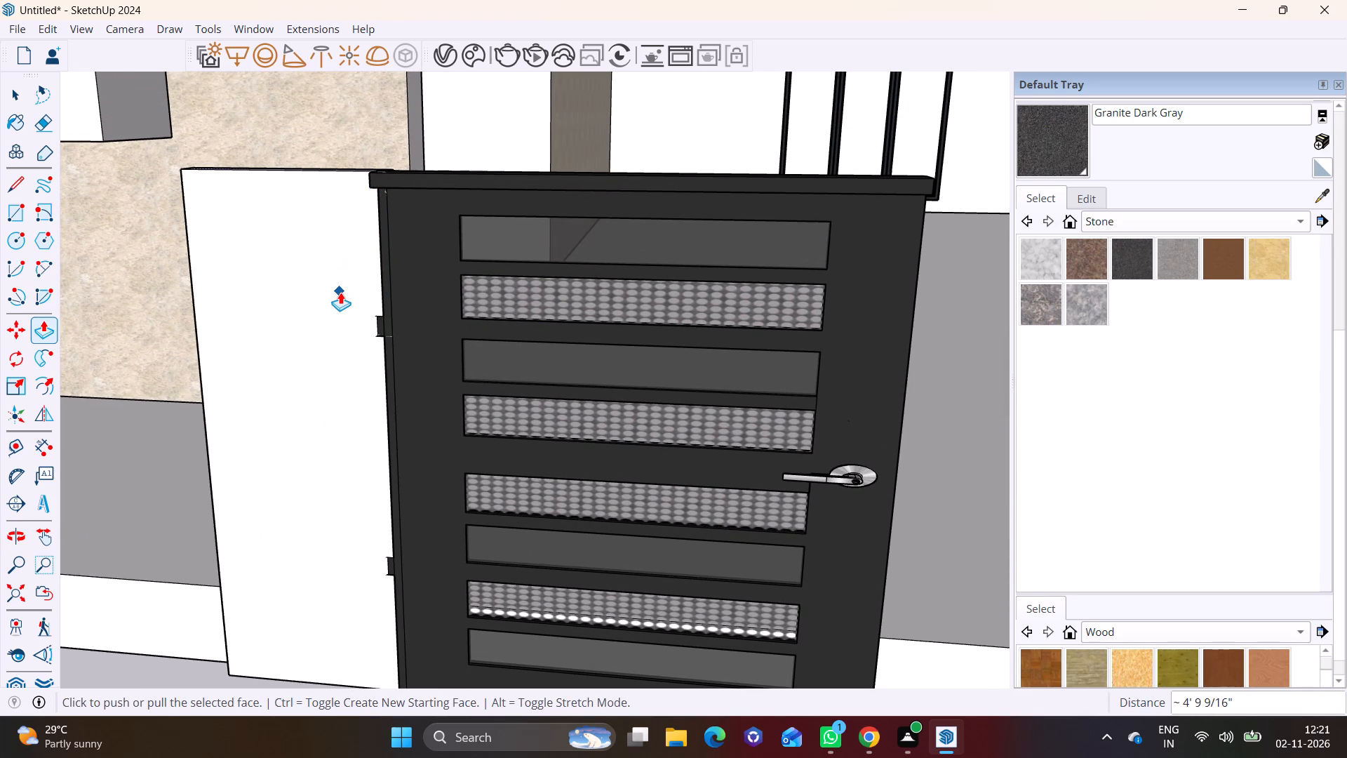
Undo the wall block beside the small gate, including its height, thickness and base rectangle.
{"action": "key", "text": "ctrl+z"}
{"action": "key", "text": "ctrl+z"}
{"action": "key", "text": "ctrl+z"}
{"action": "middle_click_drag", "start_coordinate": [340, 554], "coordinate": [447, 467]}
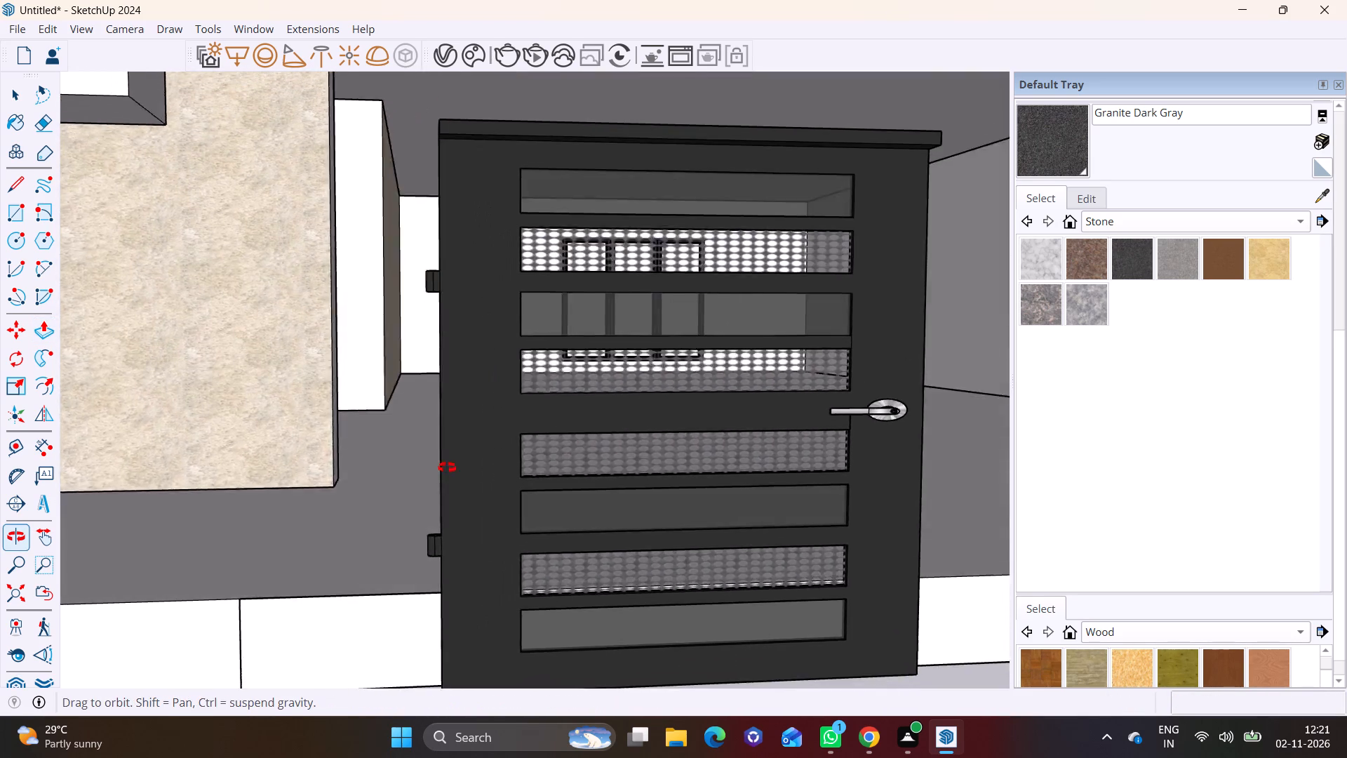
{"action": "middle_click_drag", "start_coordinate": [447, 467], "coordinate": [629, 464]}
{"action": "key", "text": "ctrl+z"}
Draw a rectangle on the plinth's front face, spanning its full height and stopping just short of the small gate's hinge side.
{"action": "middle_click_drag", "start_coordinate": [429, 548], "coordinate": [445, 359], "text": "shift"}
{"action": "middle_click_drag", "start_coordinate": [457, 441], "coordinate": [416, 456]}
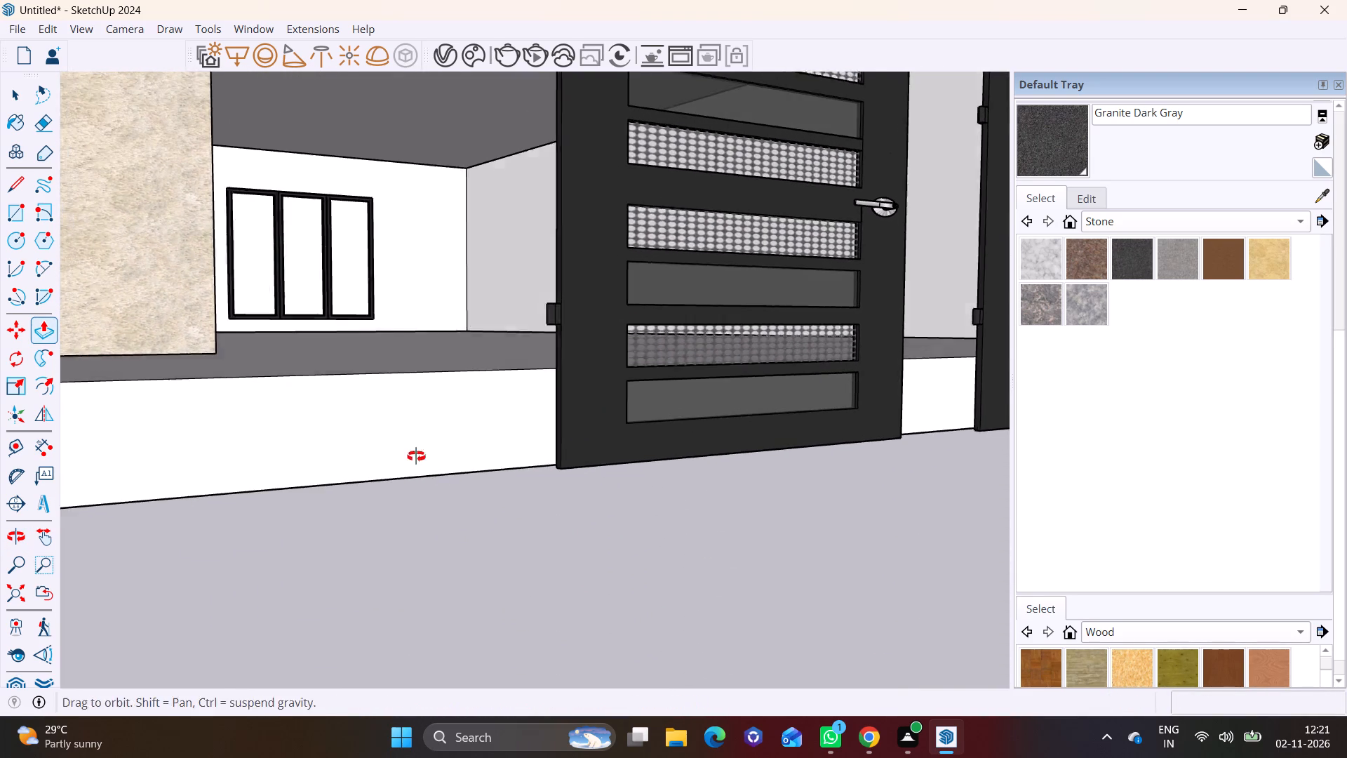
{"action": "middle_click_drag", "start_coordinate": [416, 456], "coordinate": [385, 466]}
{"action": "left_click", "coordinate": [6, 204]}
{"action": "left_click", "coordinate": [286, 391]}
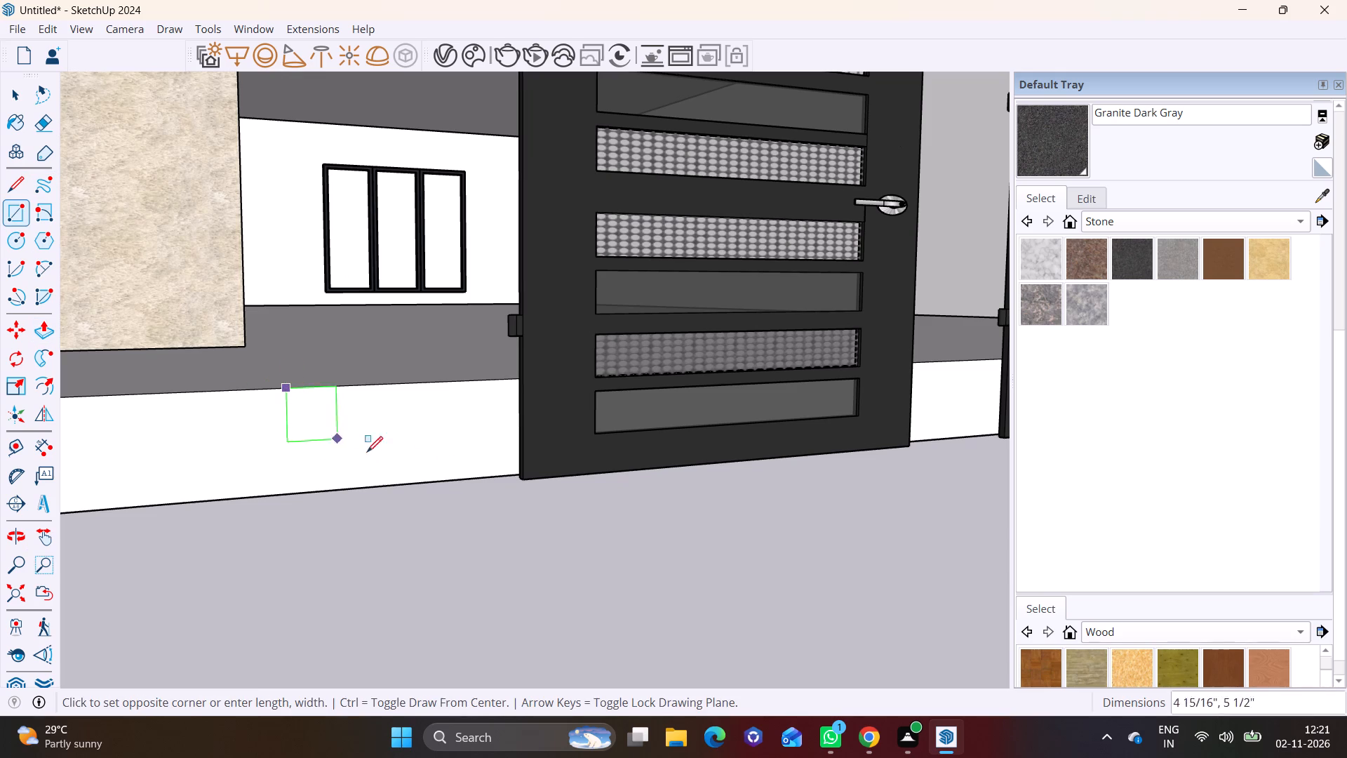
{"action": "left_click", "coordinate": [485, 479]}
Push/Pull the new plinth rectangle outward by 3 1/8".
{"action": "key", "text": "space"}
{"action": "left_click", "coordinate": [399, 453]}
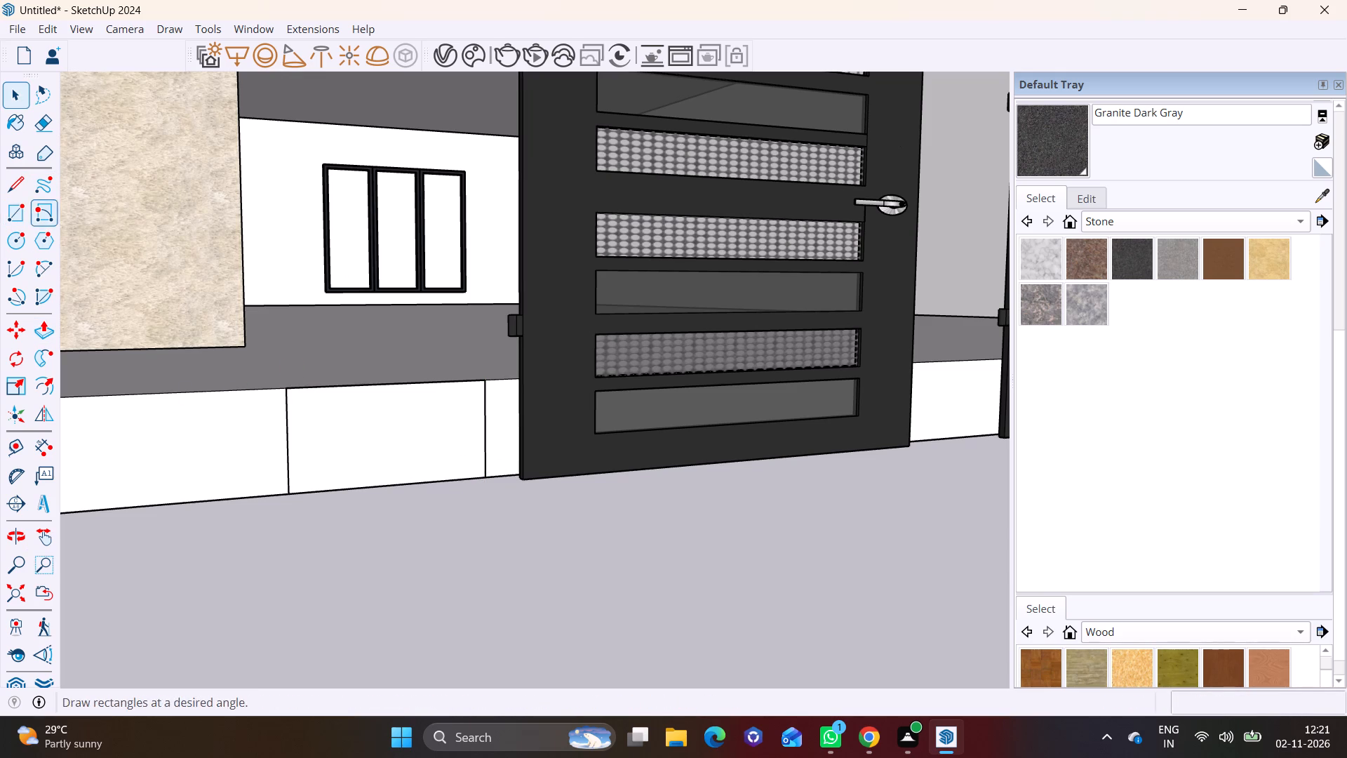
{"action": "left_click", "coordinate": [352, 468]}
{"action": "left_click_drag", "start_coordinate": [437, 481], "coordinate": [424, 481]}
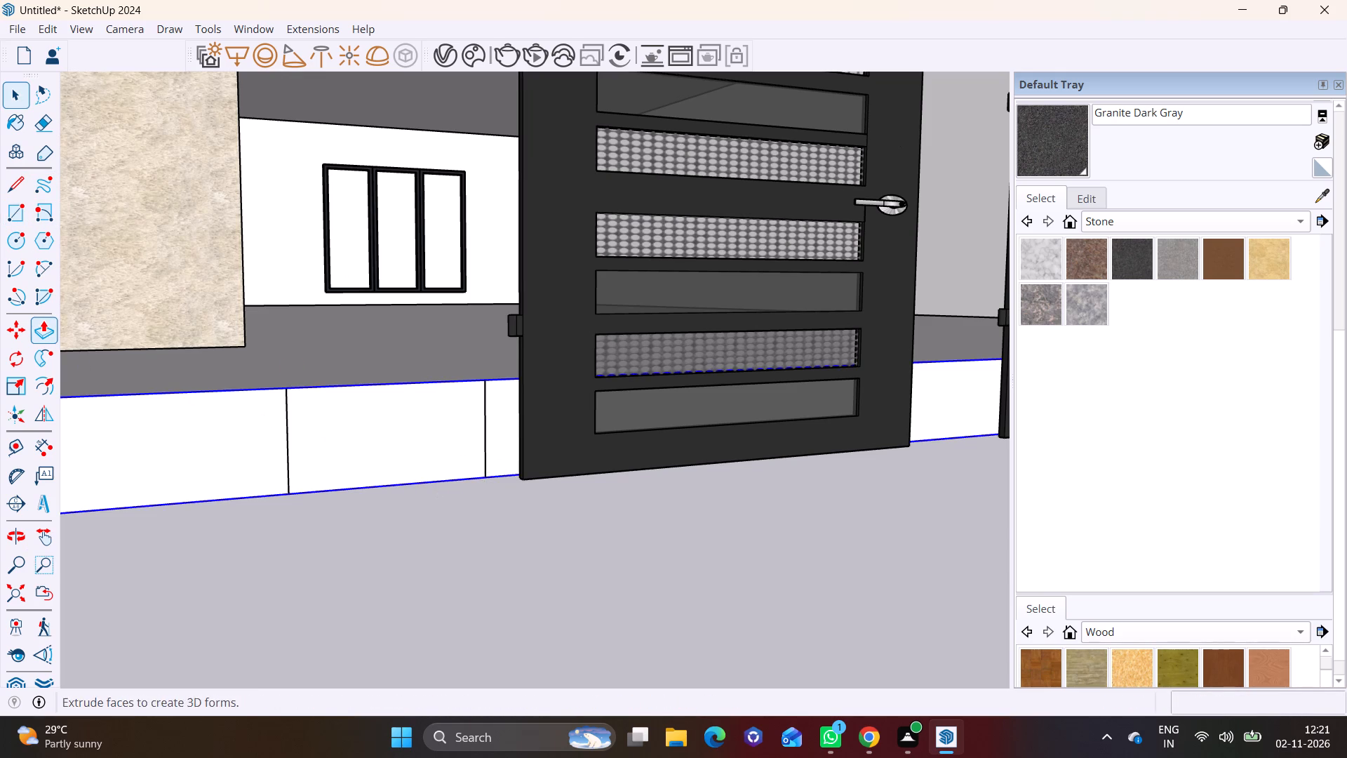
{"action": "left_click", "coordinate": [41, 325]}
{"action": "left_click", "coordinate": [380, 416]}
{"action": "left_click", "coordinate": [532, 293]}
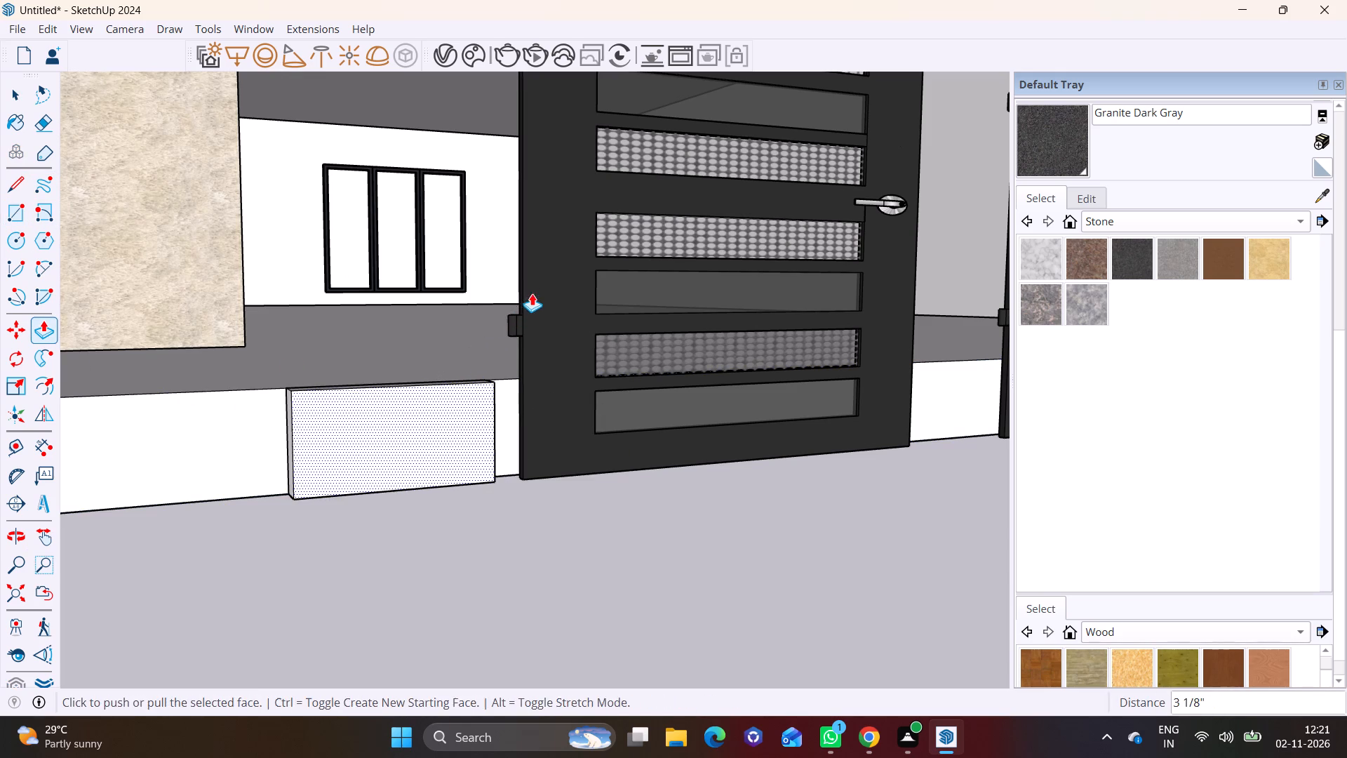
Push/Pull the block's end face facing the small gate until it meets the gate's hinge-side edge.
{"action": "middle_click_drag", "start_coordinate": [530, 387], "coordinate": [255, 406]}
{"action": "scroll", "coordinate": [493, 415], "scroll_direction": "up", "scroll_amount": 6}
{"action": "key", "text": "space"}
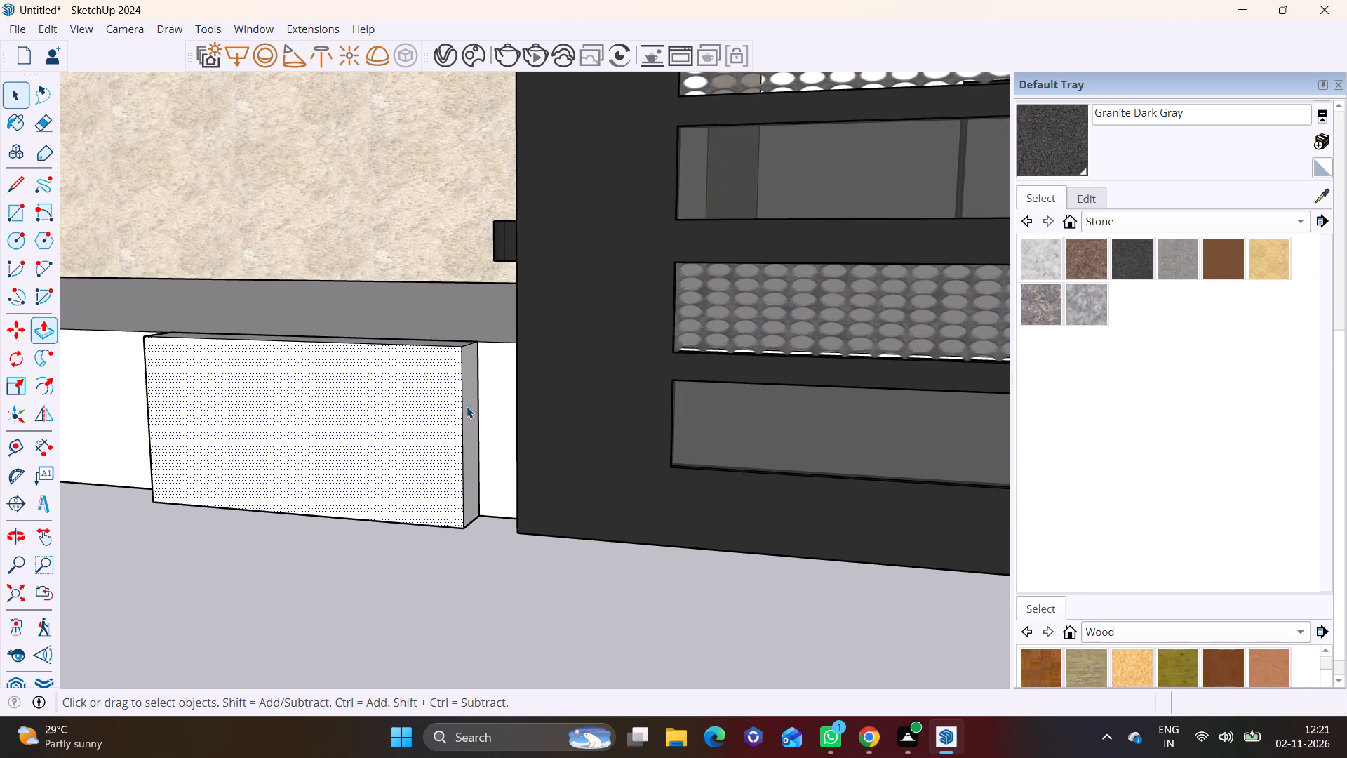
{"action": "left_click", "coordinate": [467, 406]}
{"action": "left_click", "coordinate": [46, 331]}
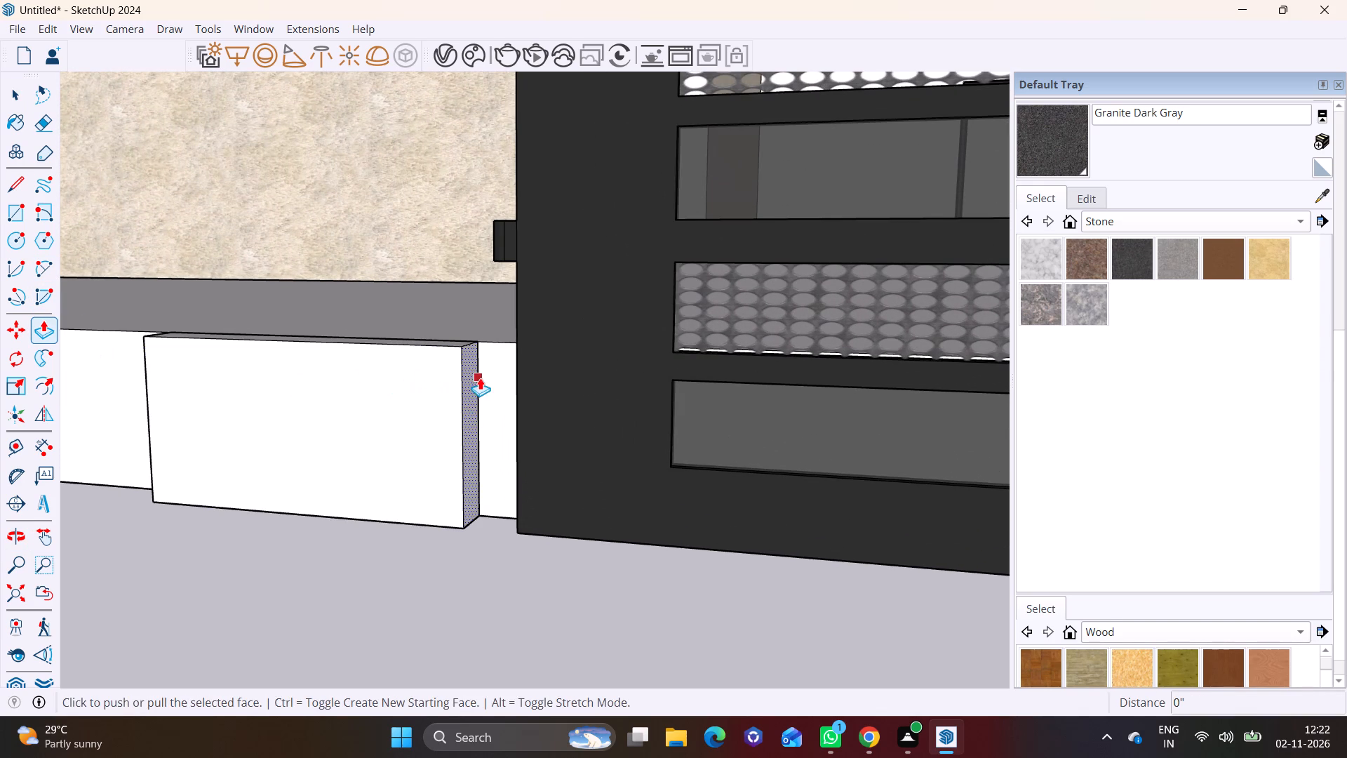
{"action": "left_click", "coordinate": [473, 378]}
{"action": "left_click", "coordinate": [515, 378]}
{"action": "key", "text": "space"}
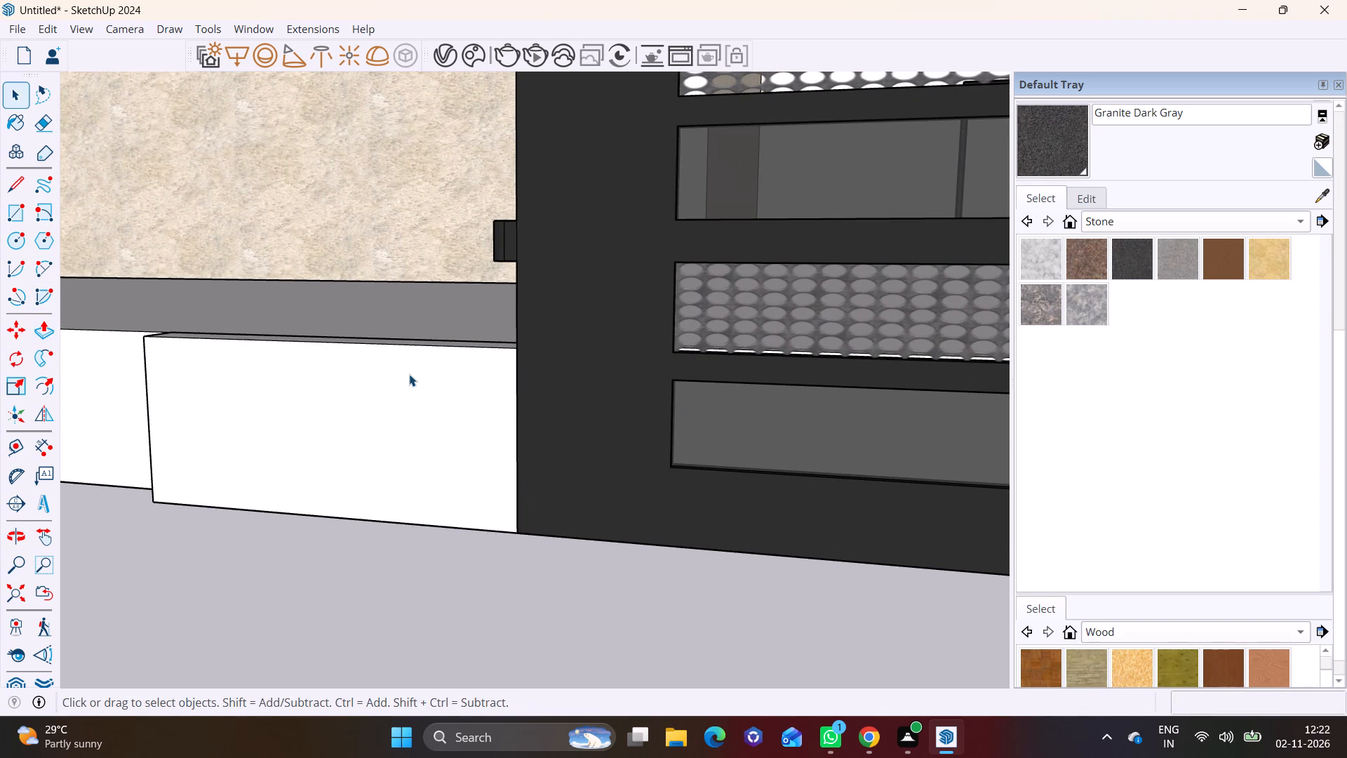
Push/Pull the block's top face up about 4' 9 3/4" to the top of the small gate.
{"action": "scroll", "coordinate": [409, 374], "scroll_direction": "down", "scroll_amount": 6}
{"action": "middle_click_drag", "start_coordinate": [429, 361], "coordinate": [486, 507]}
{"action": "scroll", "coordinate": [401, 406], "scroll_direction": "up", "scroll_amount": 3}
{"action": "key", "text": "space"}
{"action": "left_click", "coordinate": [391, 383]}
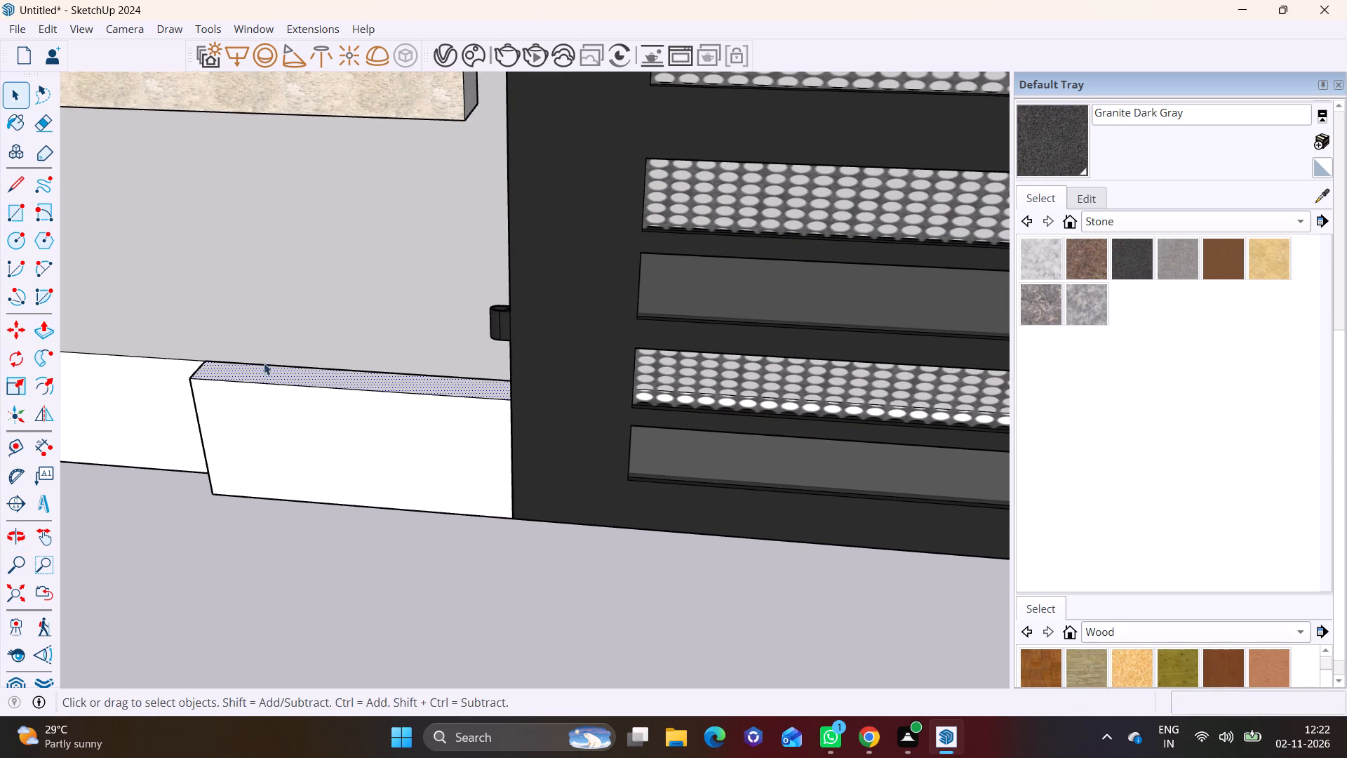
{"action": "left_click", "coordinate": [51, 318]}
{"action": "left_click", "coordinate": [271, 372]}
{"action": "scroll", "coordinate": [347, 199], "scroll_direction": "down", "scroll_amount": 5}
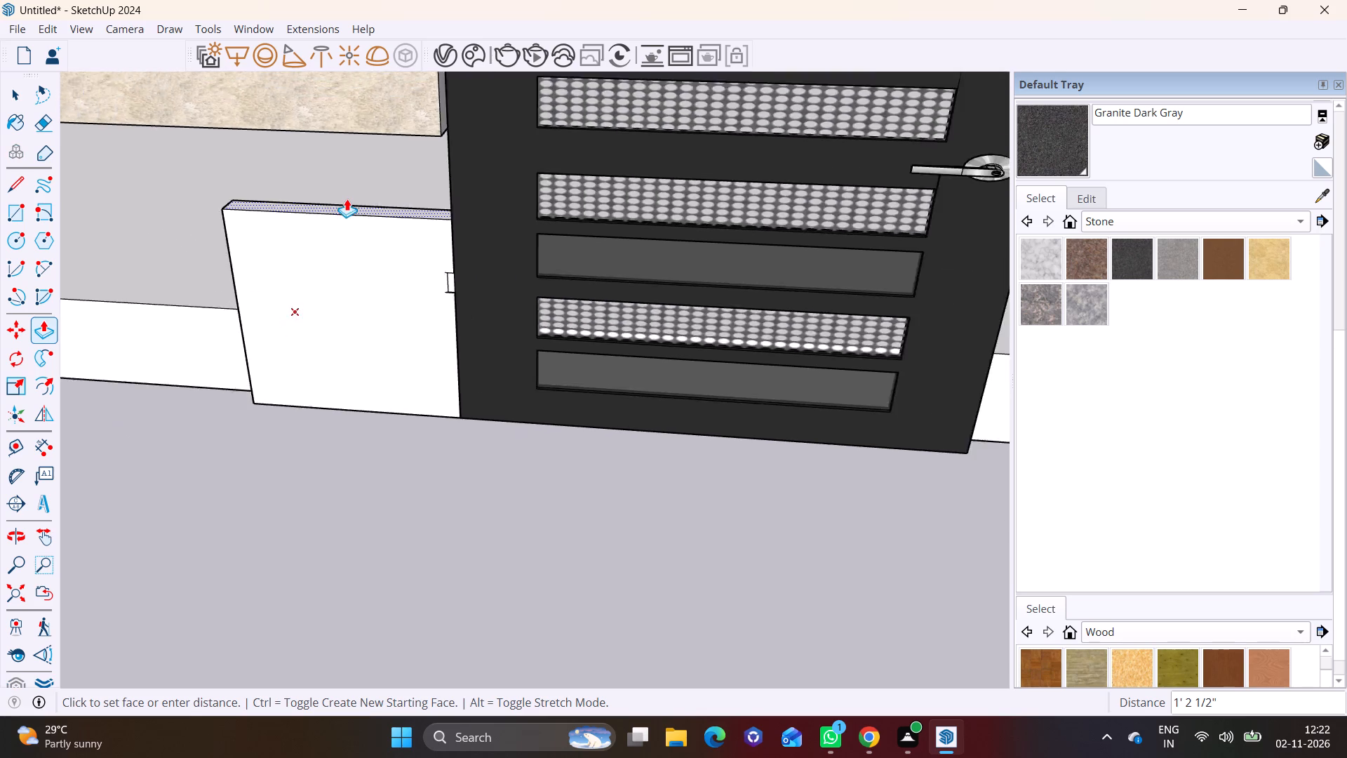
{"action": "scroll", "coordinate": [347, 199], "scroll_direction": "down", "scroll_amount": 2}
{"action": "middle_click_drag", "start_coordinate": [365, 138], "coordinate": [340, 359], "text": "shift"}
{"action": "left_click", "coordinate": [394, 327]}
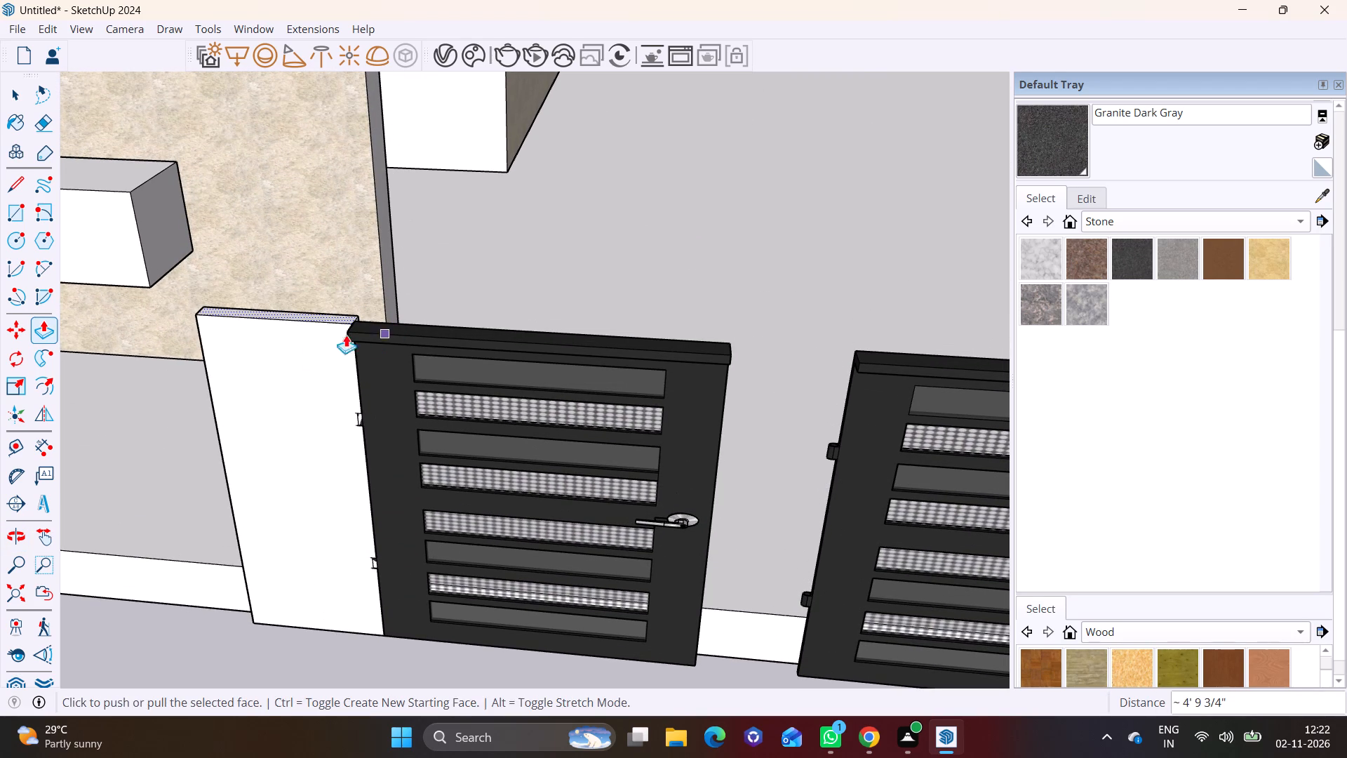
Draw a line across the underside of the front beam, marking off a pillar section at its gate-side end.
{"action": "key", "text": "space"}
{"action": "scroll", "coordinate": [127, 441], "scroll_direction": "down", "scroll_amount": 6}
{"action": "middle_click_drag", "start_coordinate": [186, 441], "coordinate": [304, 350]}
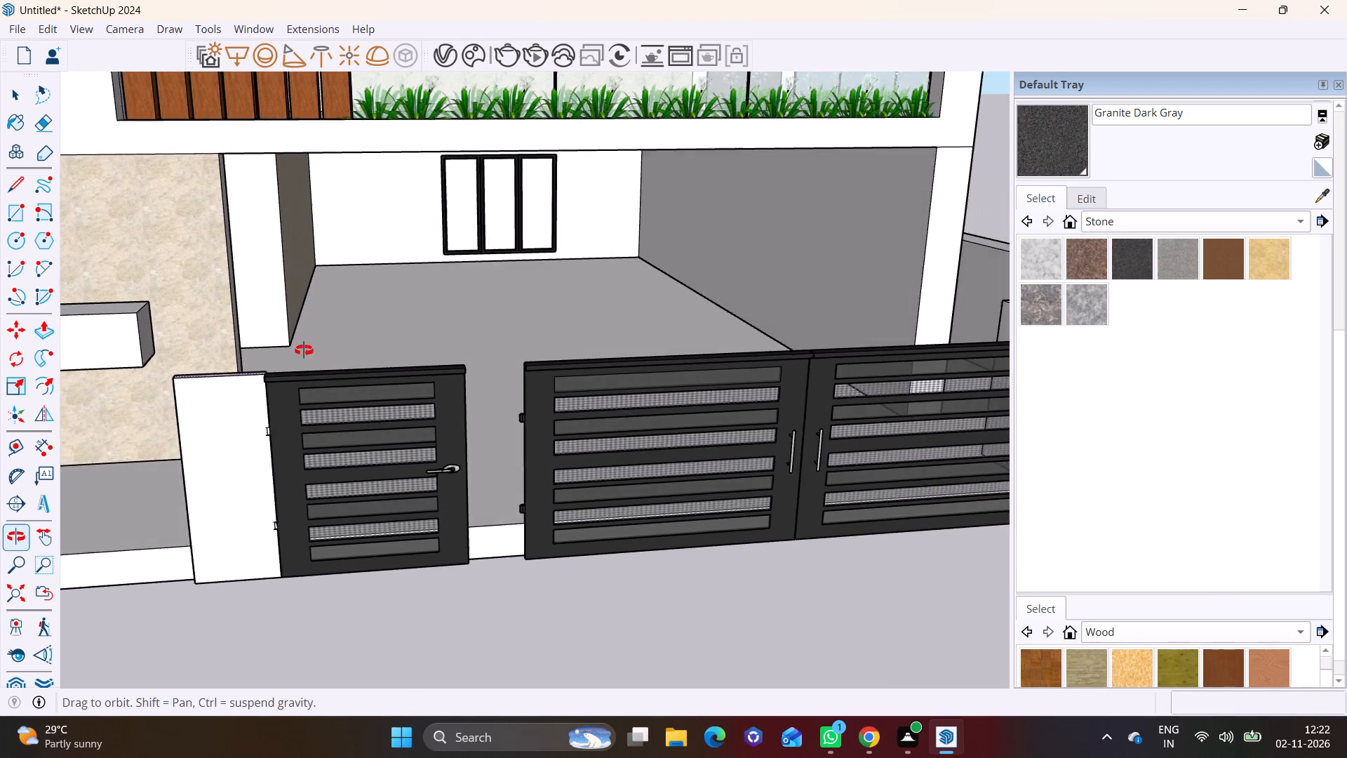
{"action": "middle_click_drag", "start_coordinate": [304, 350], "coordinate": [304, 350]}
{"action": "scroll", "coordinate": [276, 366], "scroll_direction": "down", "scroll_amount": 3}
{"action": "middle_click_drag", "start_coordinate": [228, 377], "coordinate": [325, 401], "text": "shift"}
{"action": "middle_click_drag", "start_coordinate": [220, 364], "coordinate": [260, 173]}
{"action": "scroll", "coordinate": [323, 274], "scroll_direction": "up", "scroll_amount": 7}
{"action": "left_click", "coordinate": [25, 178]}
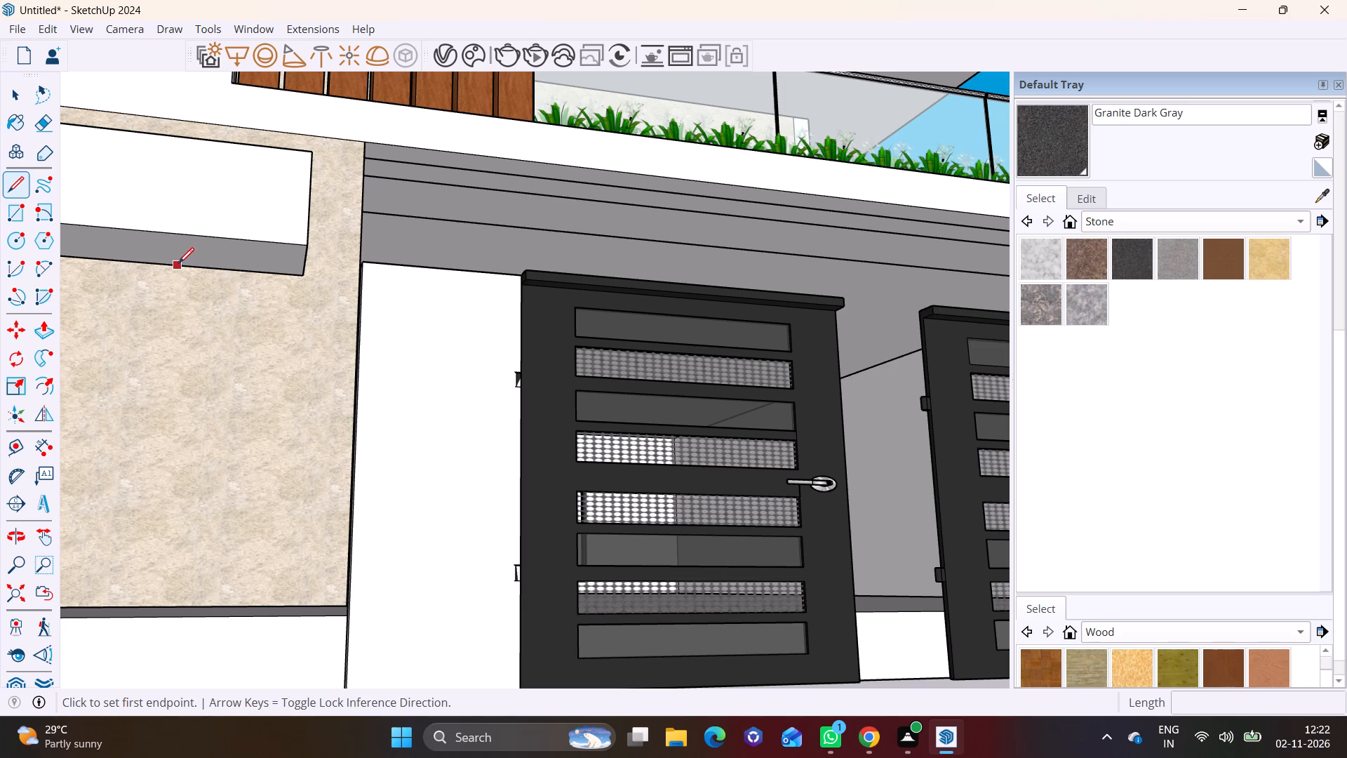
{"action": "left_click", "coordinate": [170, 266]}
{"action": "left_click", "coordinate": [177, 232]}
Push/Pull the marked-off section of the beam's underside down about 5' 13/16" to the plinth to form a pillar.
{"action": "key", "text": "space"}
{"action": "left_click", "coordinate": [223, 265]}
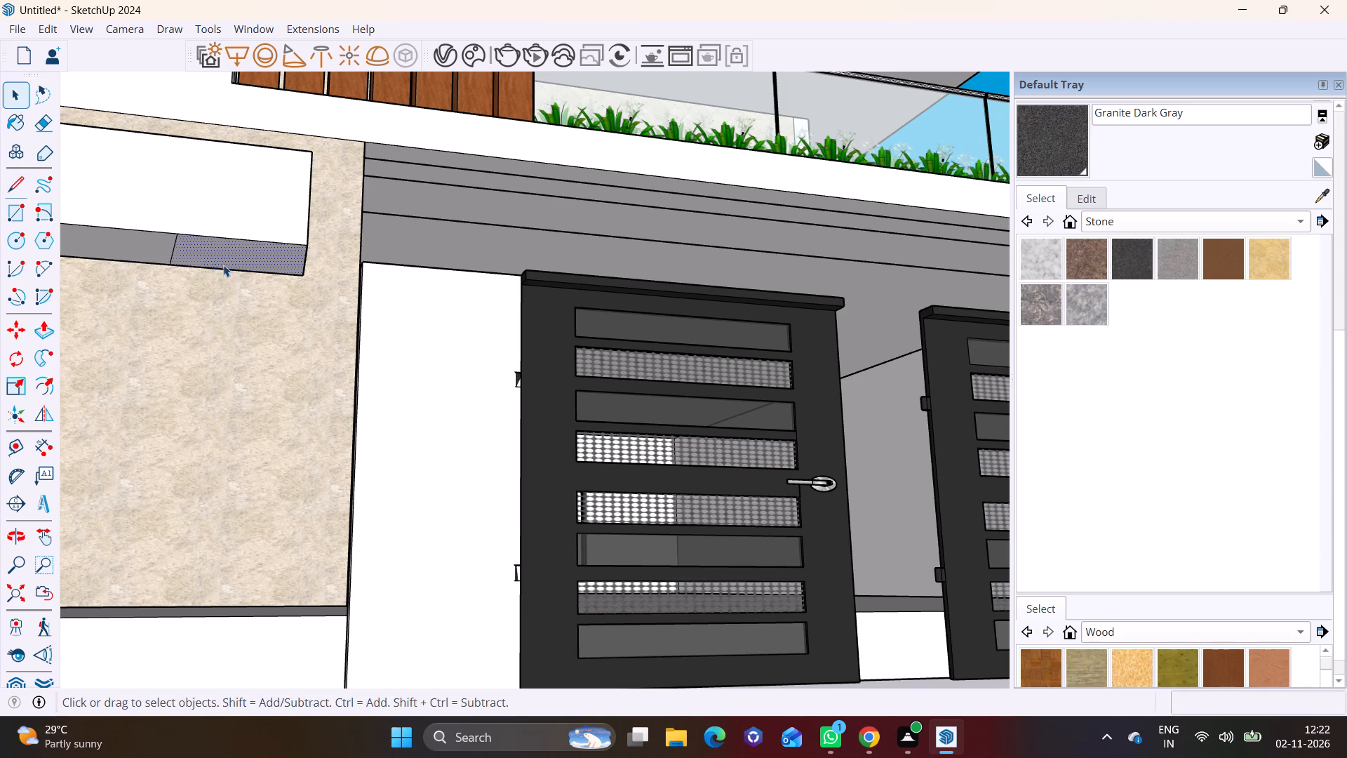
{"action": "left_click_drag", "start_coordinate": [34, 337], "coordinate": [38, 330]}
{"action": "left_click", "coordinate": [224, 261]}
{"action": "scroll", "coordinate": [183, 564], "scroll_direction": "down", "scroll_amount": 2}
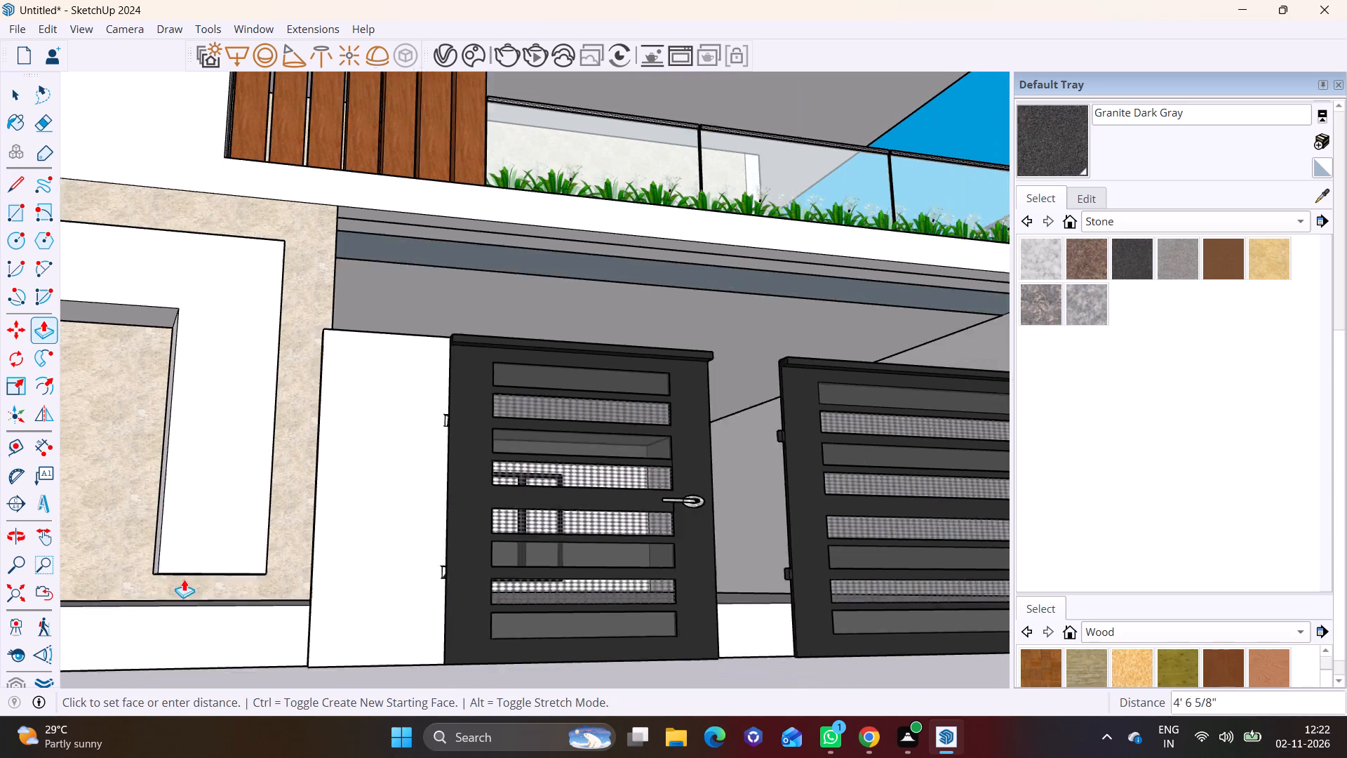
{"action": "scroll", "coordinate": [184, 579], "scroll_direction": "down", "scroll_amount": 5}
{"action": "left_click", "coordinate": [177, 603]}
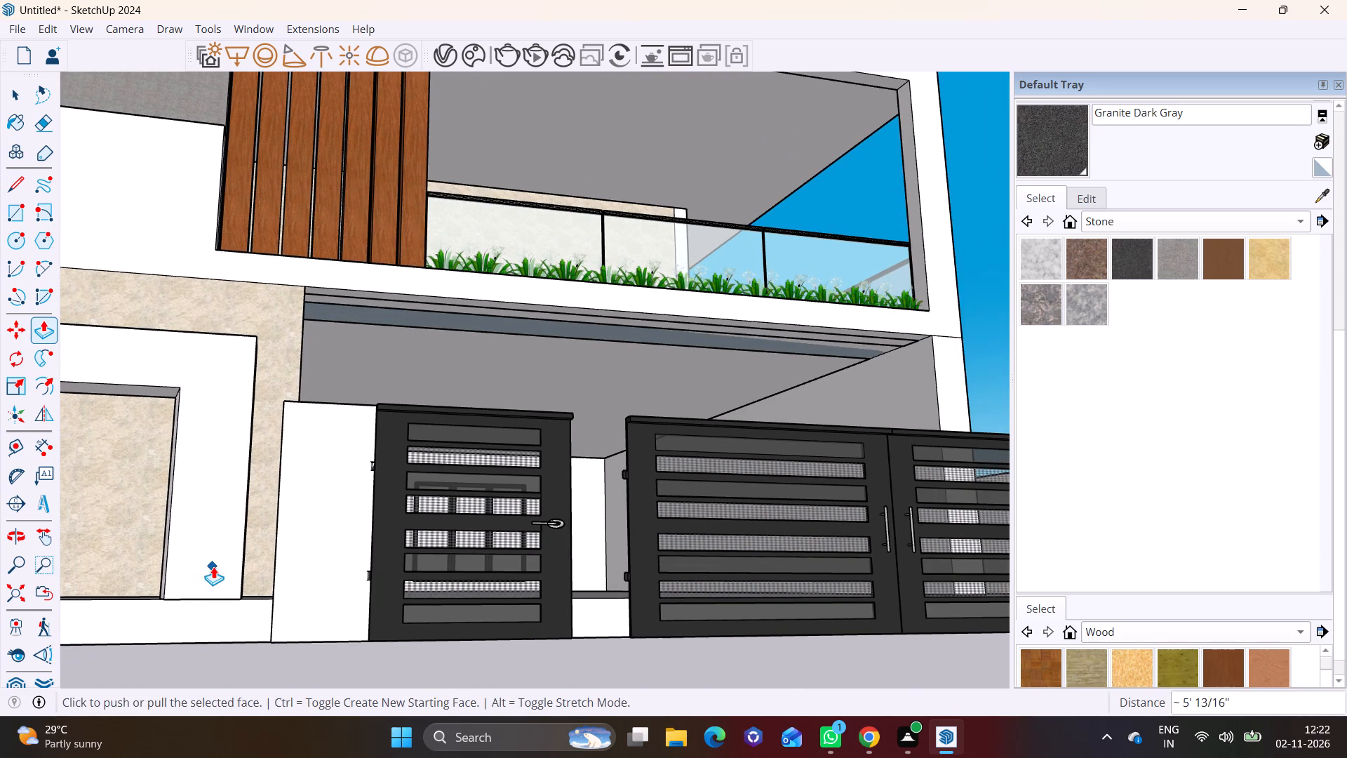
Push/Pull the wall block's end face away from the gate about 9 1/16" to the edge of the new pillar.
{"action": "scroll", "coordinate": [213, 566], "scroll_direction": "down", "scroll_amount": 2}
{"action": "middle_click_drag", "start_coordinate": [232, 557], "coordinate": [47, 631]}
{"action": "middle_click_drag", "start_coordinate": [206, 580], "coordinate": [528, 533]}
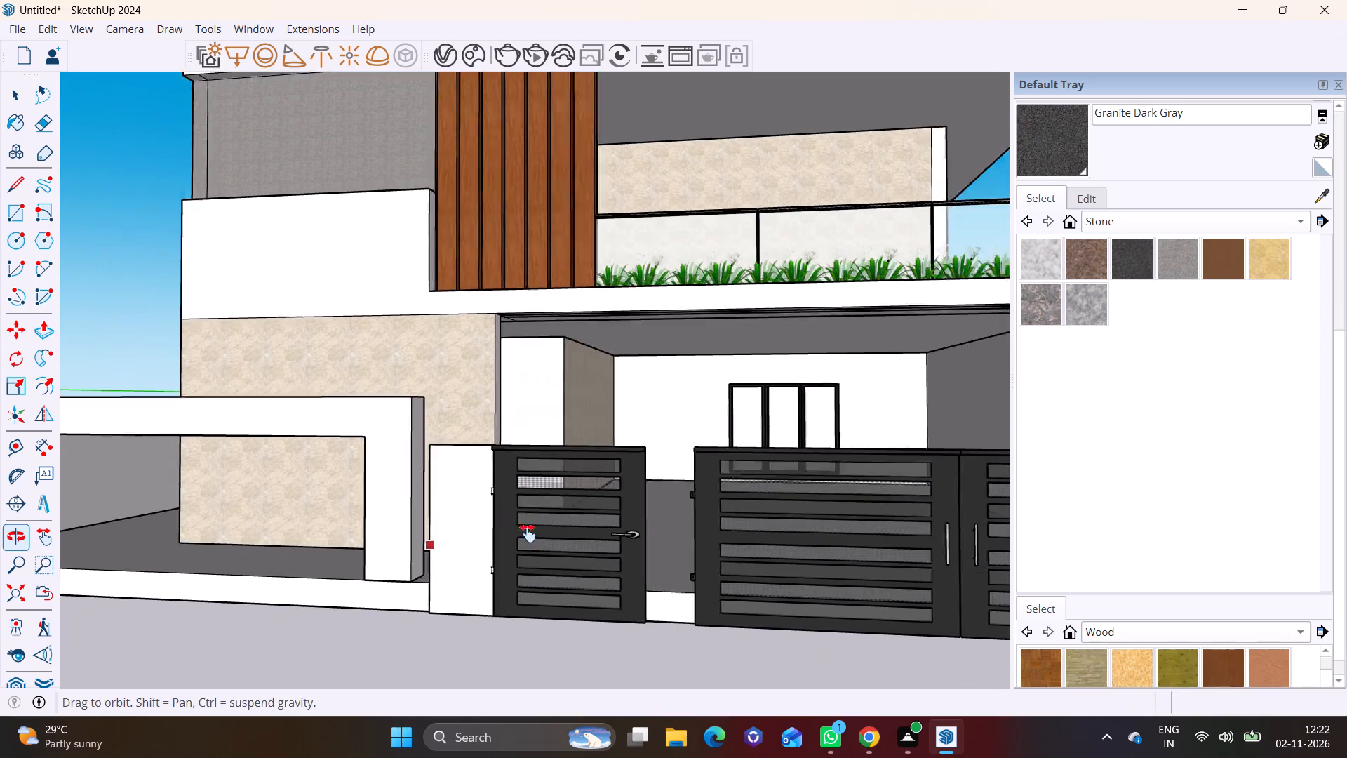
{"action": "middle_click_drag", "start_coordinate": [528, 533], "coordinate": [577, 526]}
{"action": "middle_click_drag", "start_coordinate": [592, 532], "coordinate": [746, 536]}
{"action": "scroll", "coordinate": [690, 538], "scroll_direction": "up", "scroll_amount": 5}
{"action": "middle_click_drag", "start_coordinate": [687, 537], "coordinate": [796, 529]}
{"action": "scroll", "coordinate": [728, 531], "scroll_direction": "up", "scroll_amount": 6}
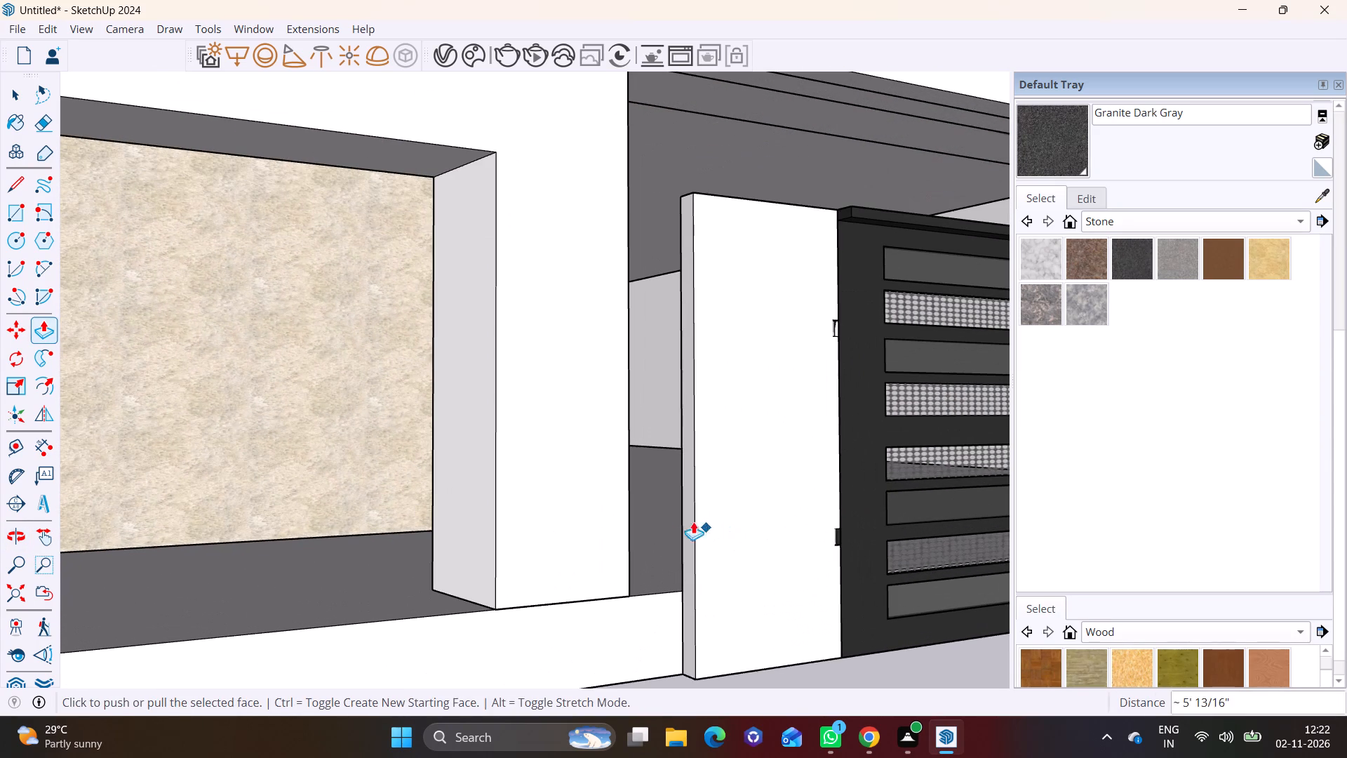
{"action": "key", "text": "space"}
{"action": "left_click", "coordinate": [689, 493]}
{"action": "left_click", "coordinate": [50, 332]}
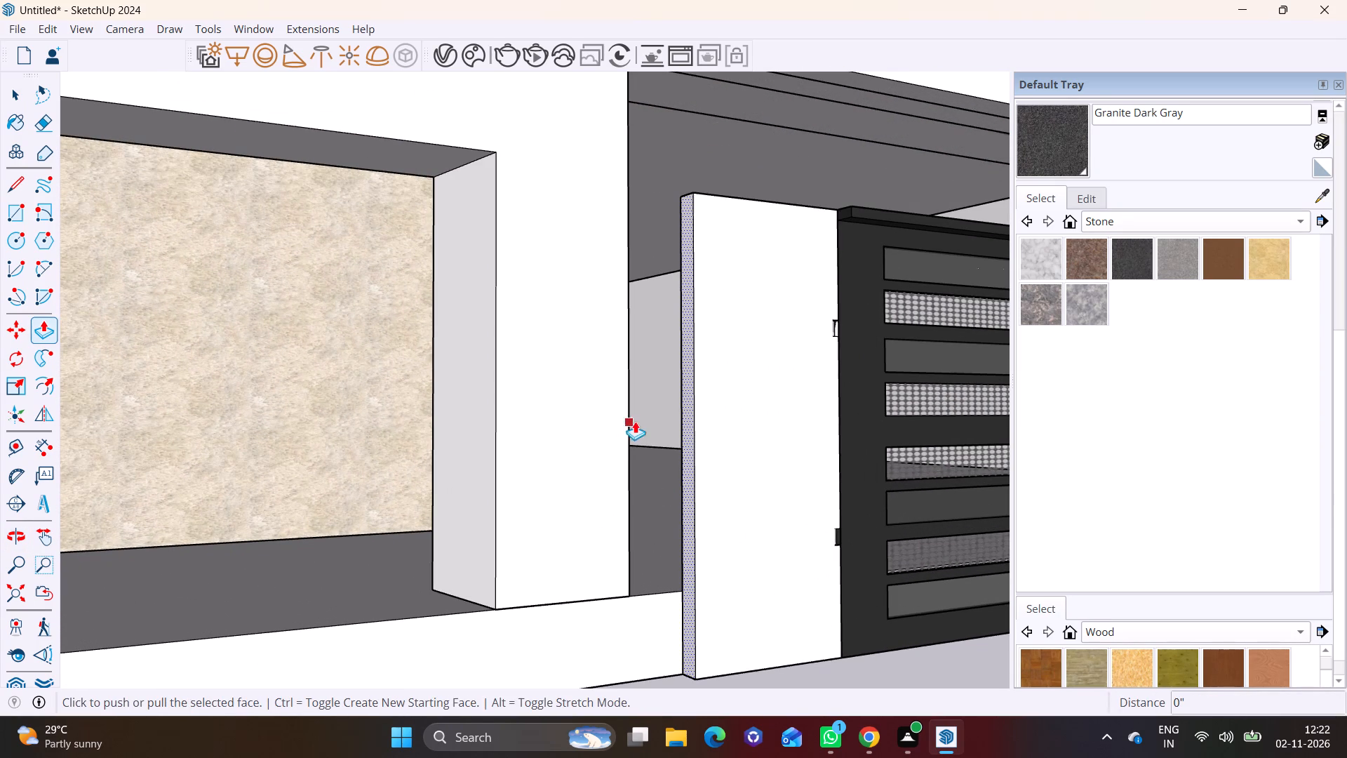
{"action": "left_click", "coordinate": [693, 396]}
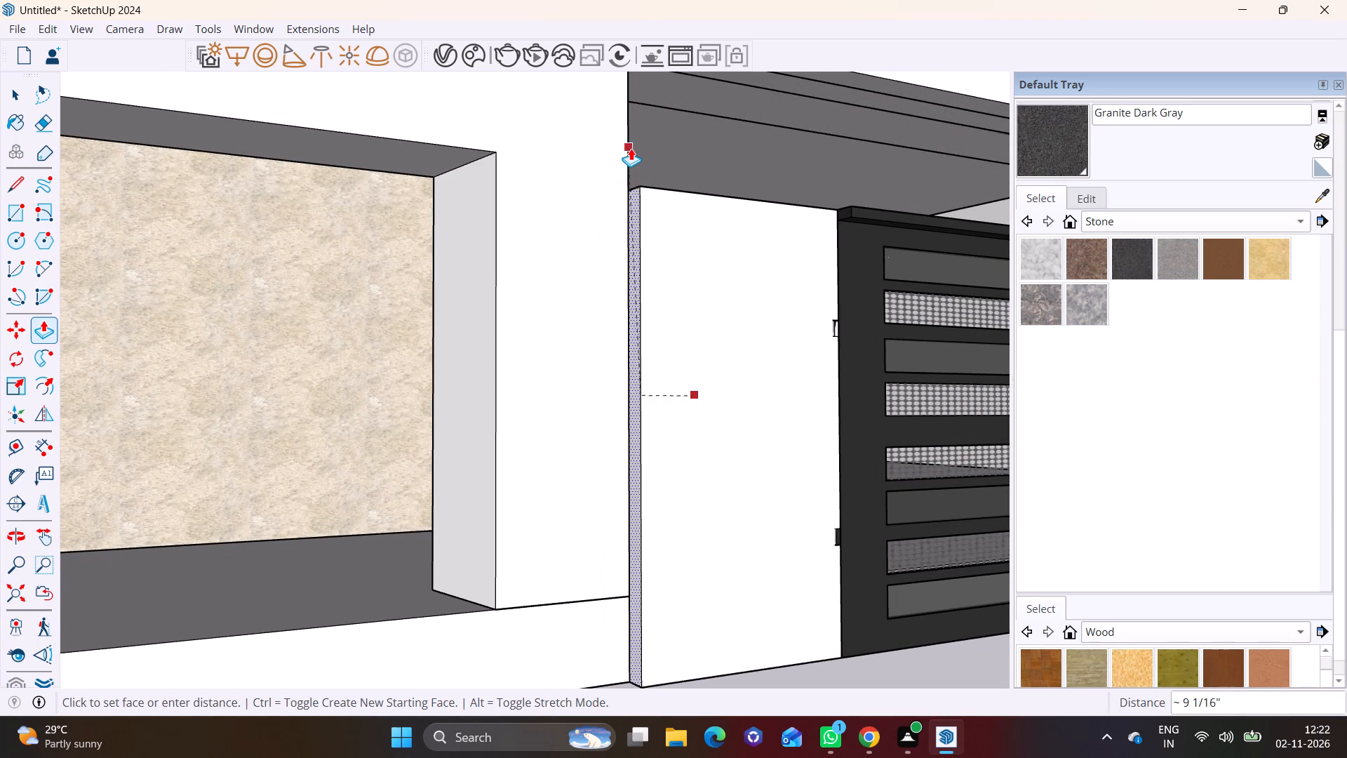
{"action": "left_click", "coordinate": [631, 148]}
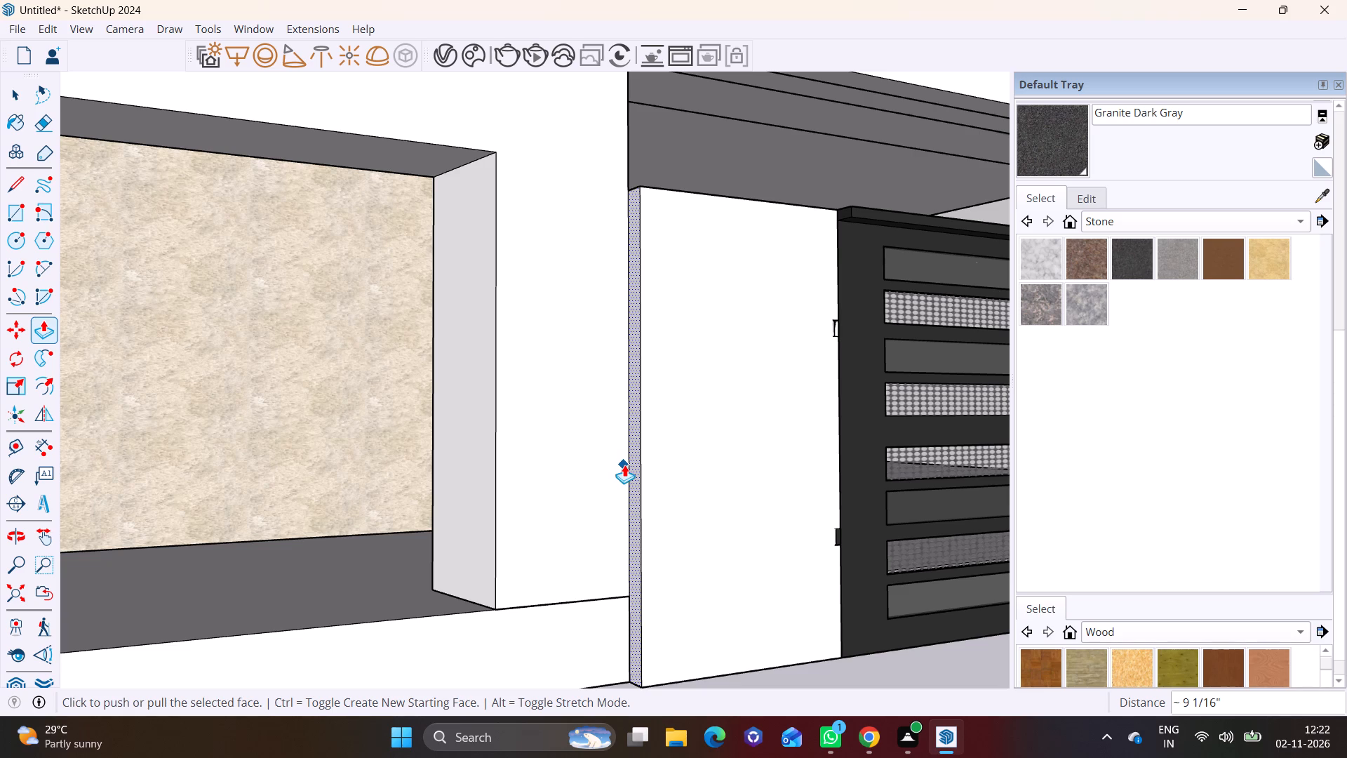
{"action": "key", "text": "space"}
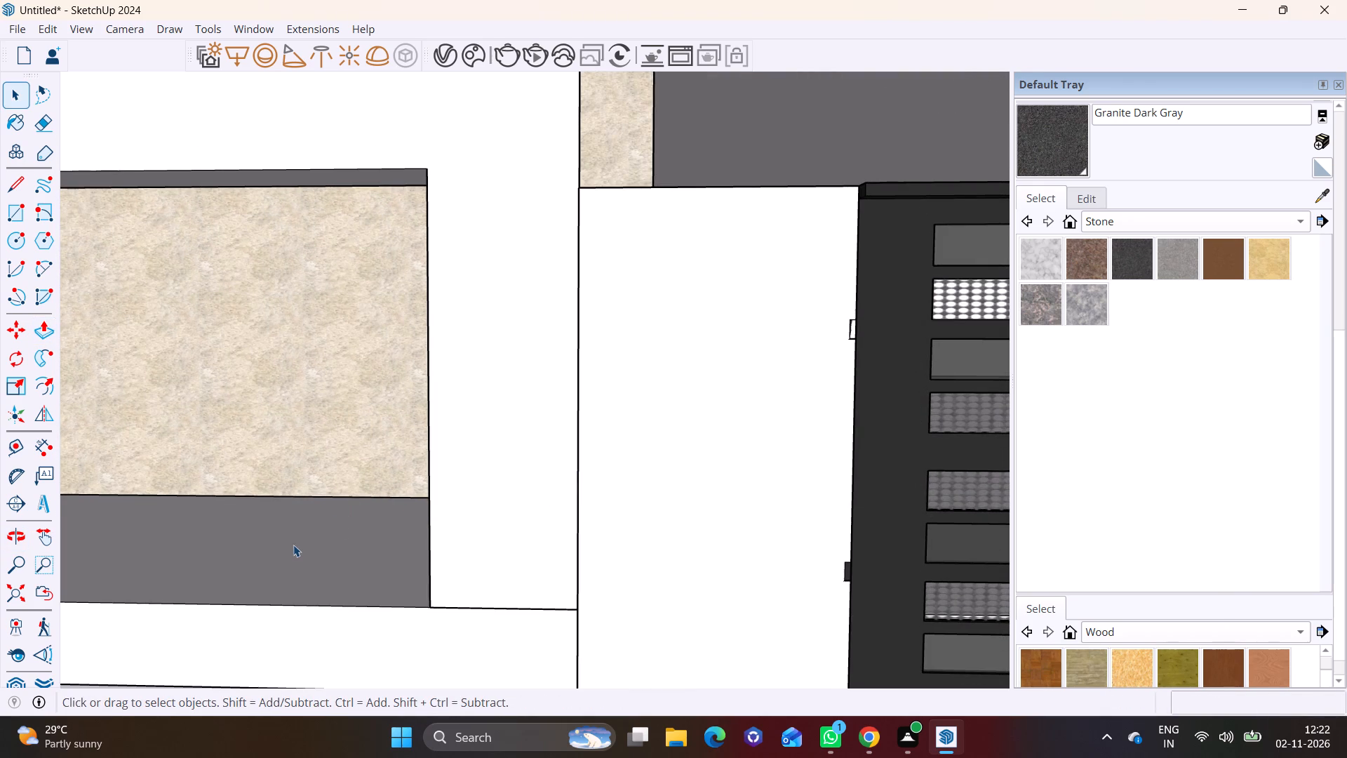
Push/Pull the plinth's street-side face outward about 3' 1 7/8" in front of the frame and gates.
{"action": "scroll", "coordinate": [293, 545], "scroll_direction": "down", "scroll_amount": 6}
{"action": "middle_click_drag", "start_coordinate": [301, 554], "coordinate": [281, 547]}
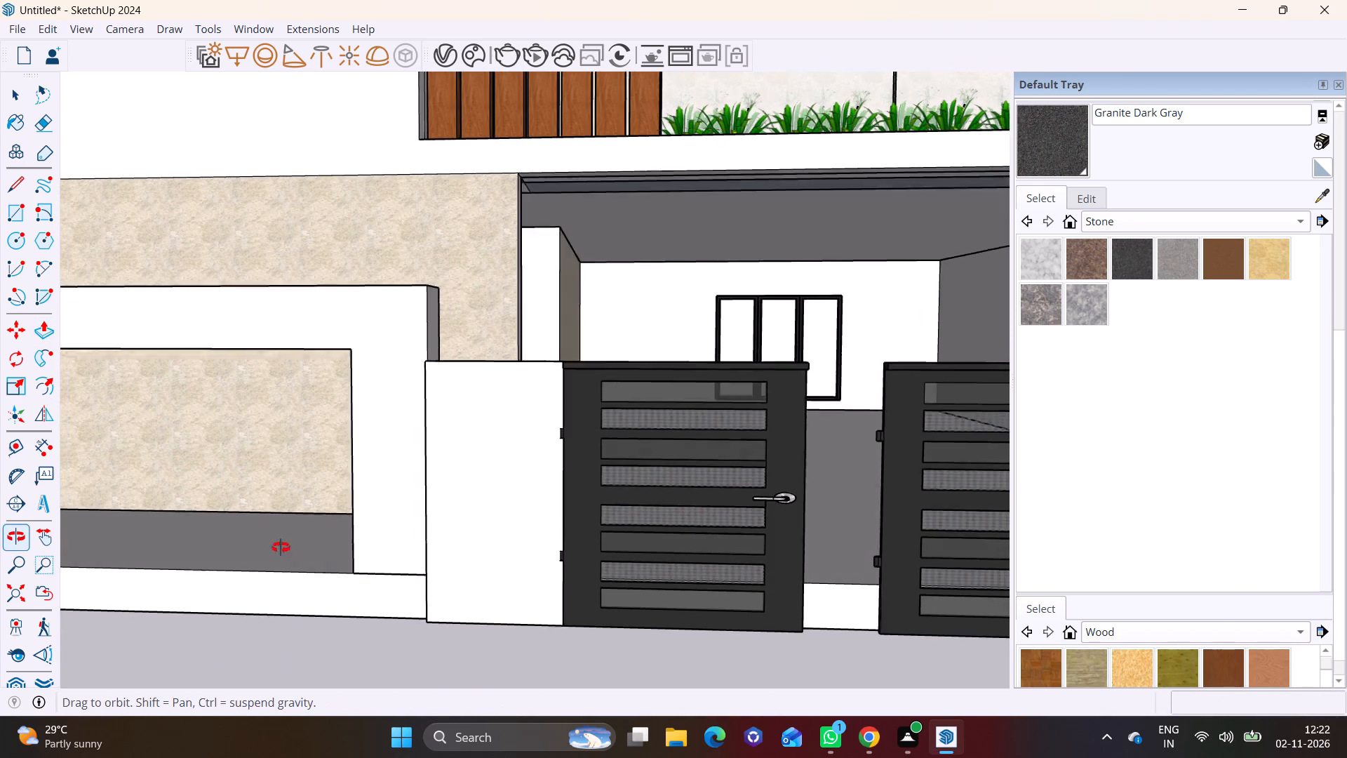
{"action": "middle_click_drag", "start_coordinate": [281, 547], "coordinate": [262, 480]}
{"action": "scroll", "coordinate": [262, 480], "scroll_direction": "down", "scroll_amount": 4}
{"action": "middle_click_drag", "start_coordinate": [255, 496], "coordinate": [563, 523], "text": "shift"}
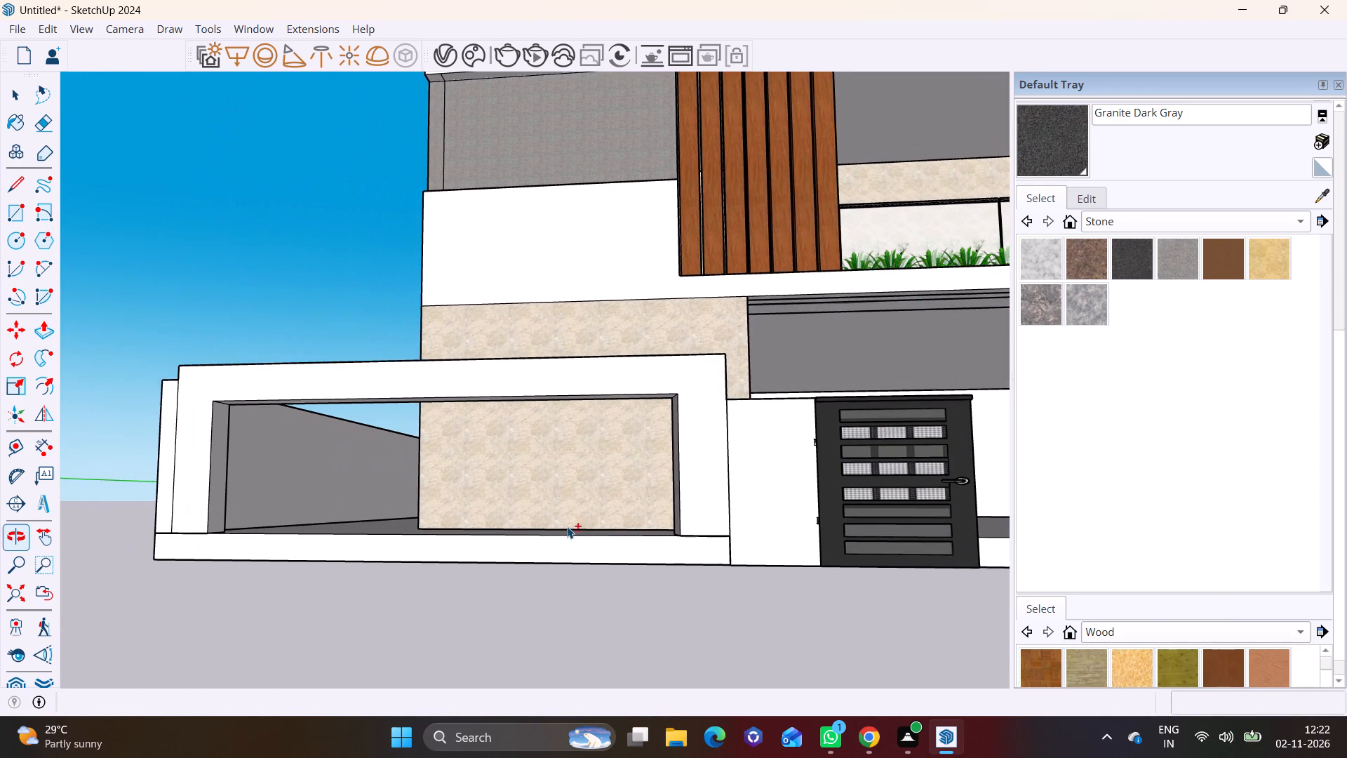
{"action": "middle_click_drag", "start_coordinate": [563, 537], "coordinate": [354, 618]}
{"action": "scroll", "coordinate": [370, 611], "scroll_direction": "down", "scroll_amount": 2}
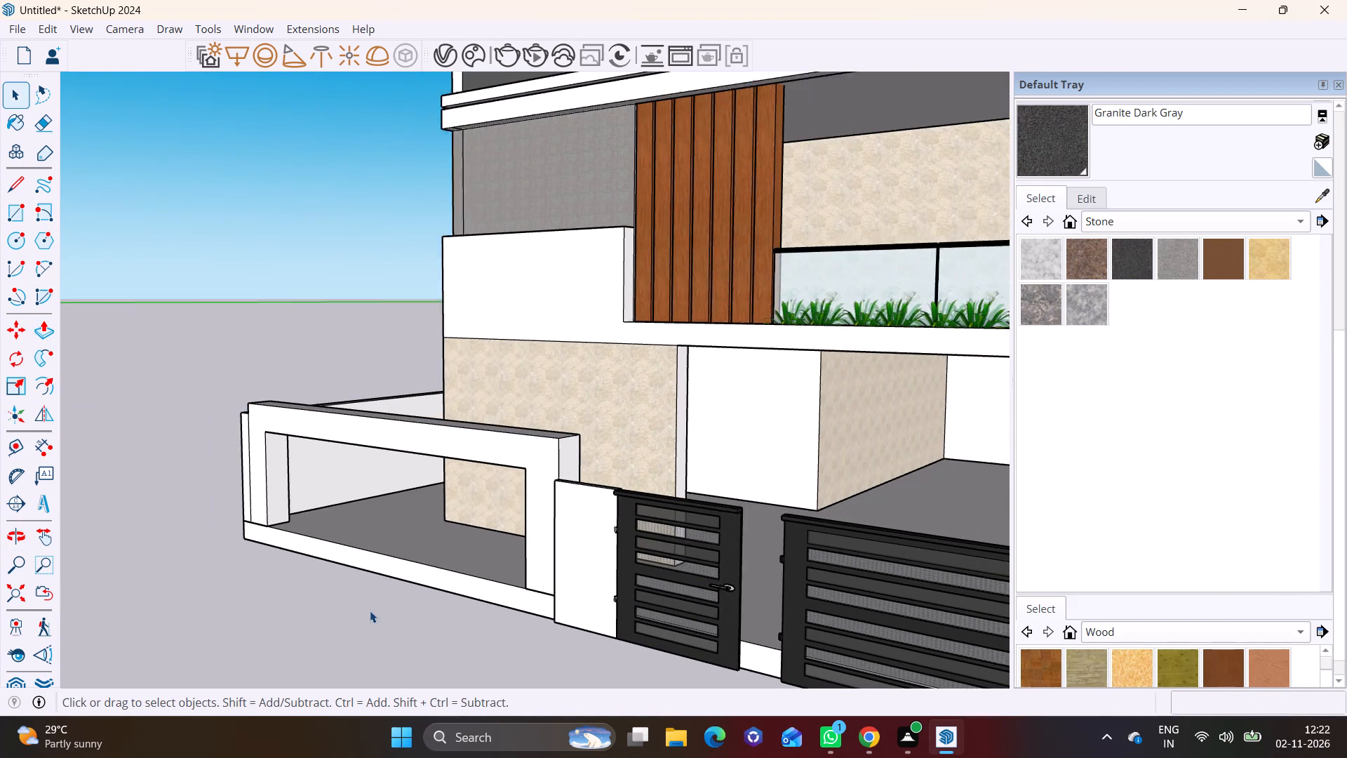
{"action": "scroll", "coordinate": [370, 611], "scroll_direction": "down", "scroll_amount": 1}
{"action": "left_click", "coordinate": [478, 592]}
{"action": "double_click", "coordinate": [478, 592]}
{"action": "left_click", "coordinate": [478, 592]}
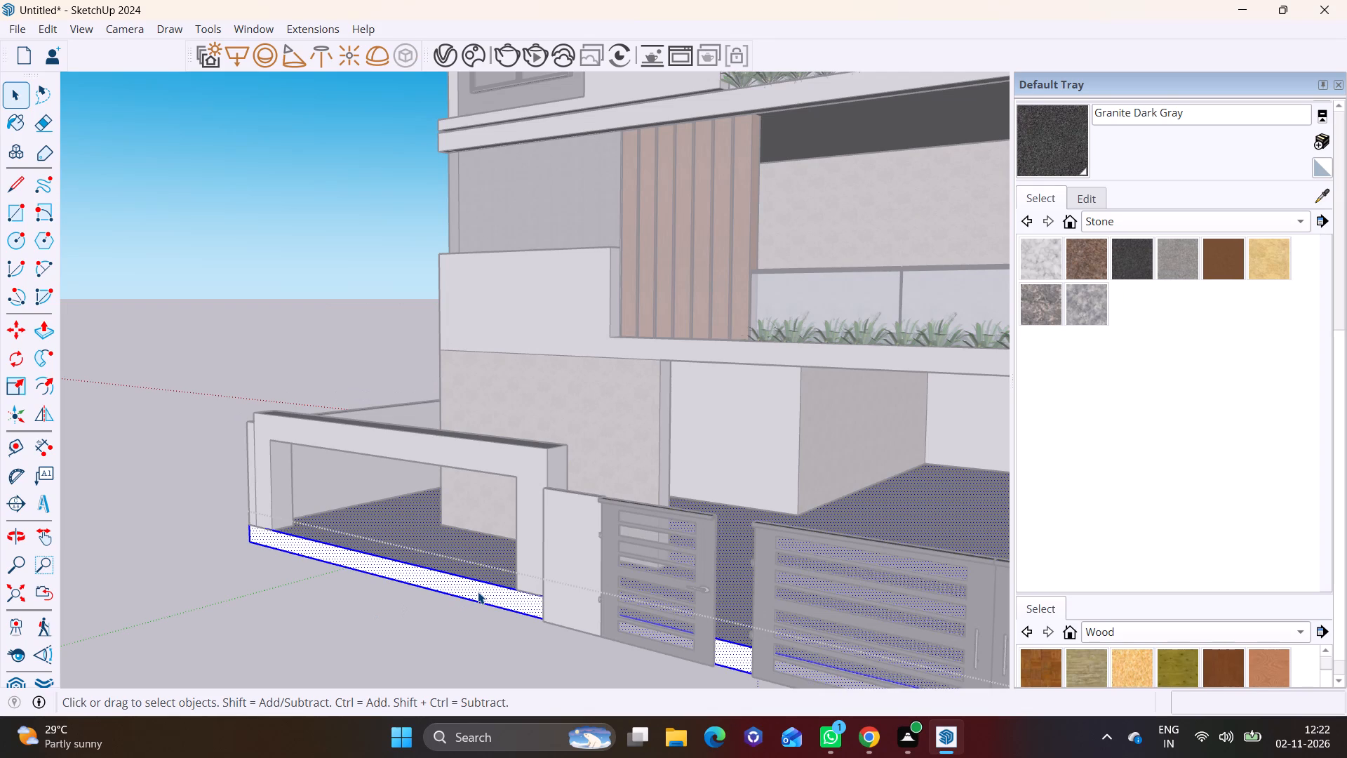
{"action": "left_click", "coordinate": [478, 592]}
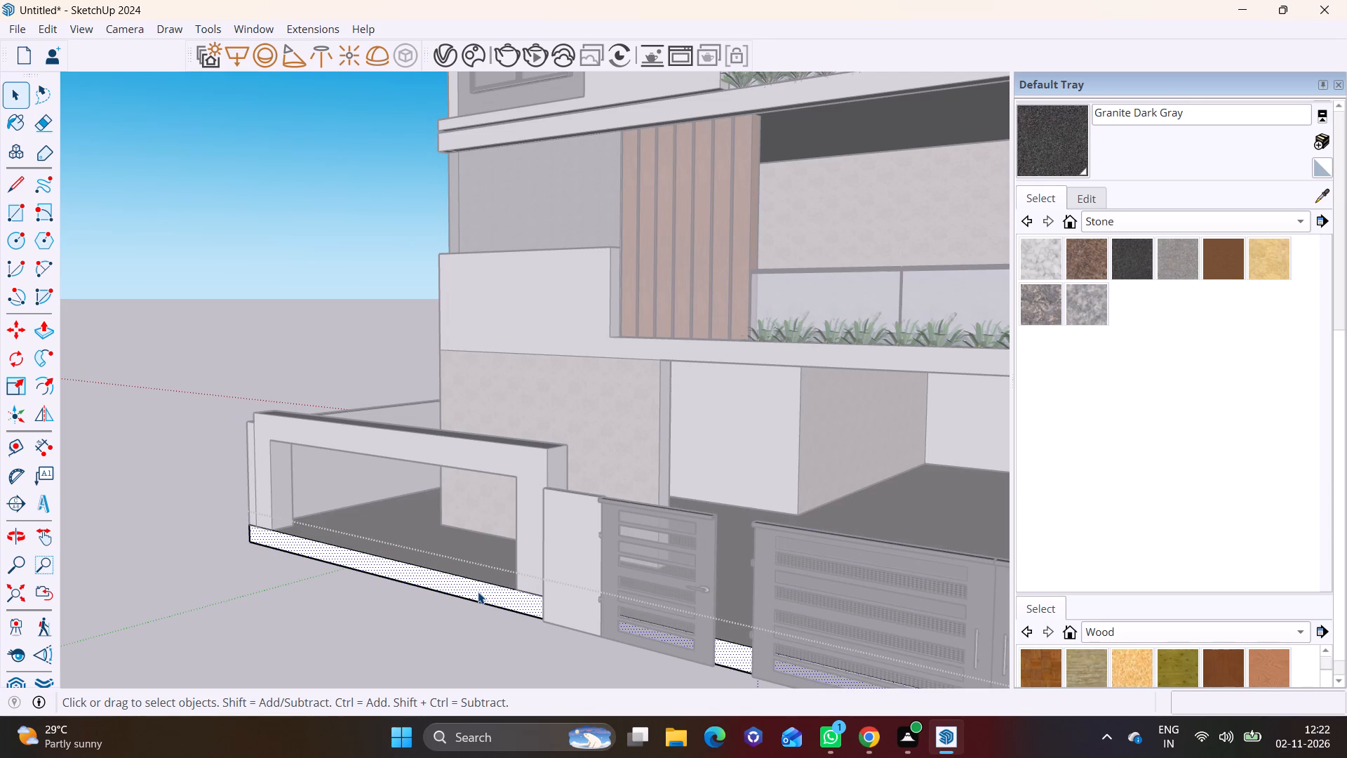
{"action": "left_click", "coordinate": [36, 322]}
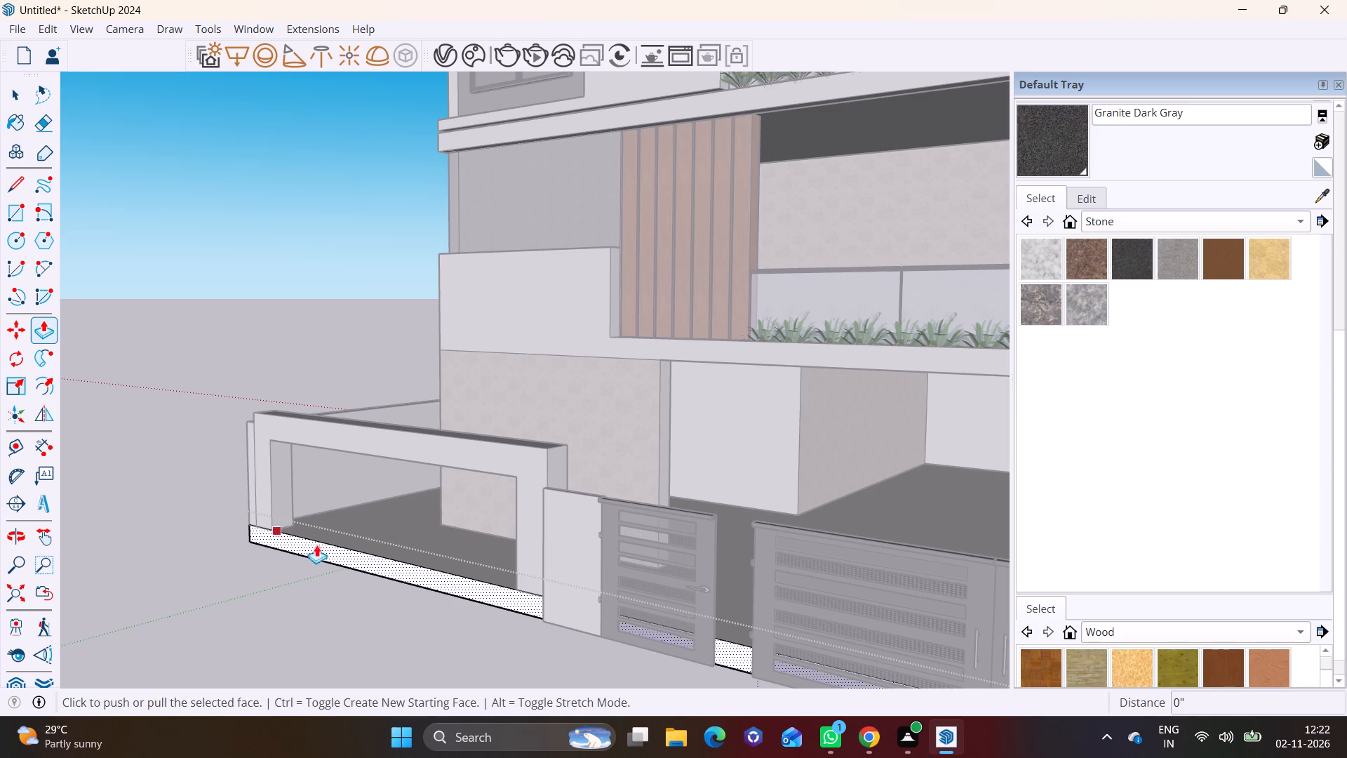
{"action": "left_click", "coordinate": [330, 547]}
{"action": "scroll", "coordinate": [307, 590], "scroll_direction": "down", "scroll_amount": 4}
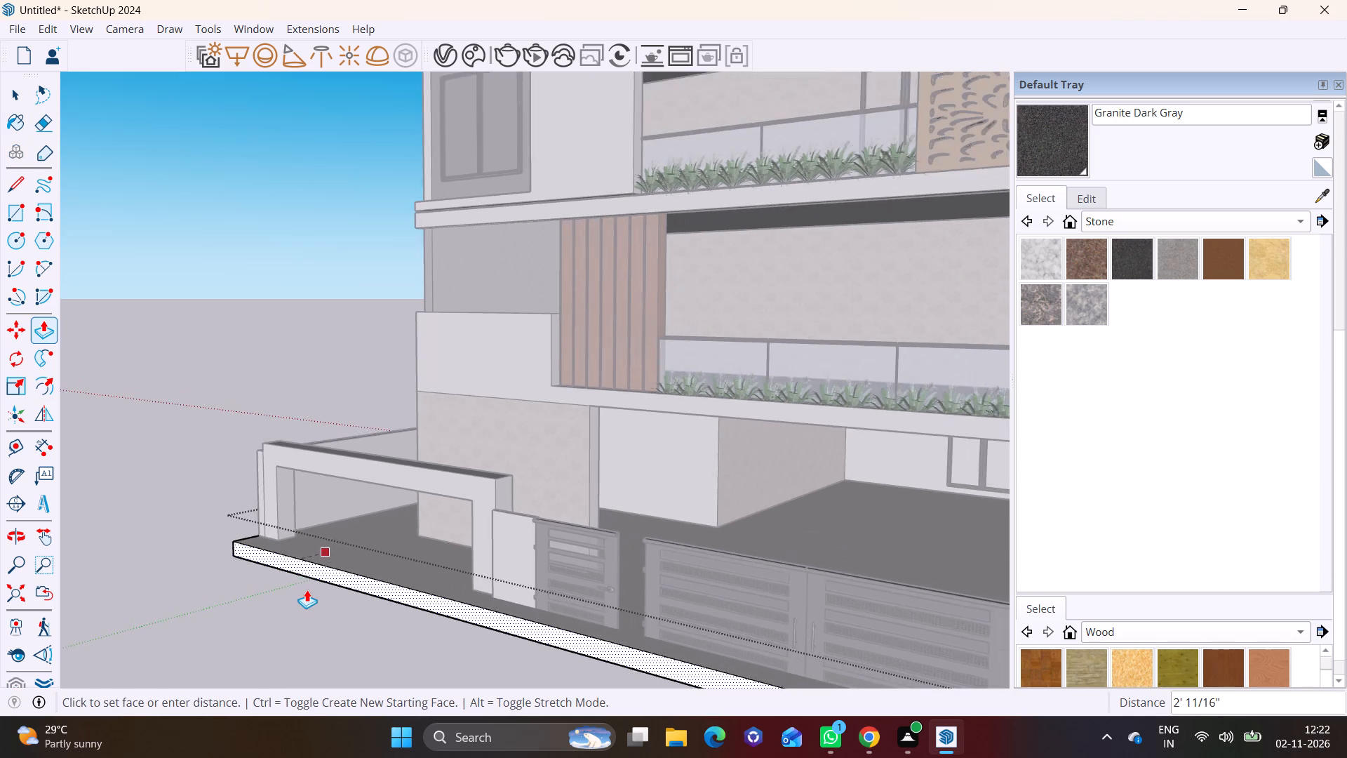
{"action": "middle_click_drag", "start_coordinate": [299, 590], "coordinate": [222, 499], "text": "shift"}
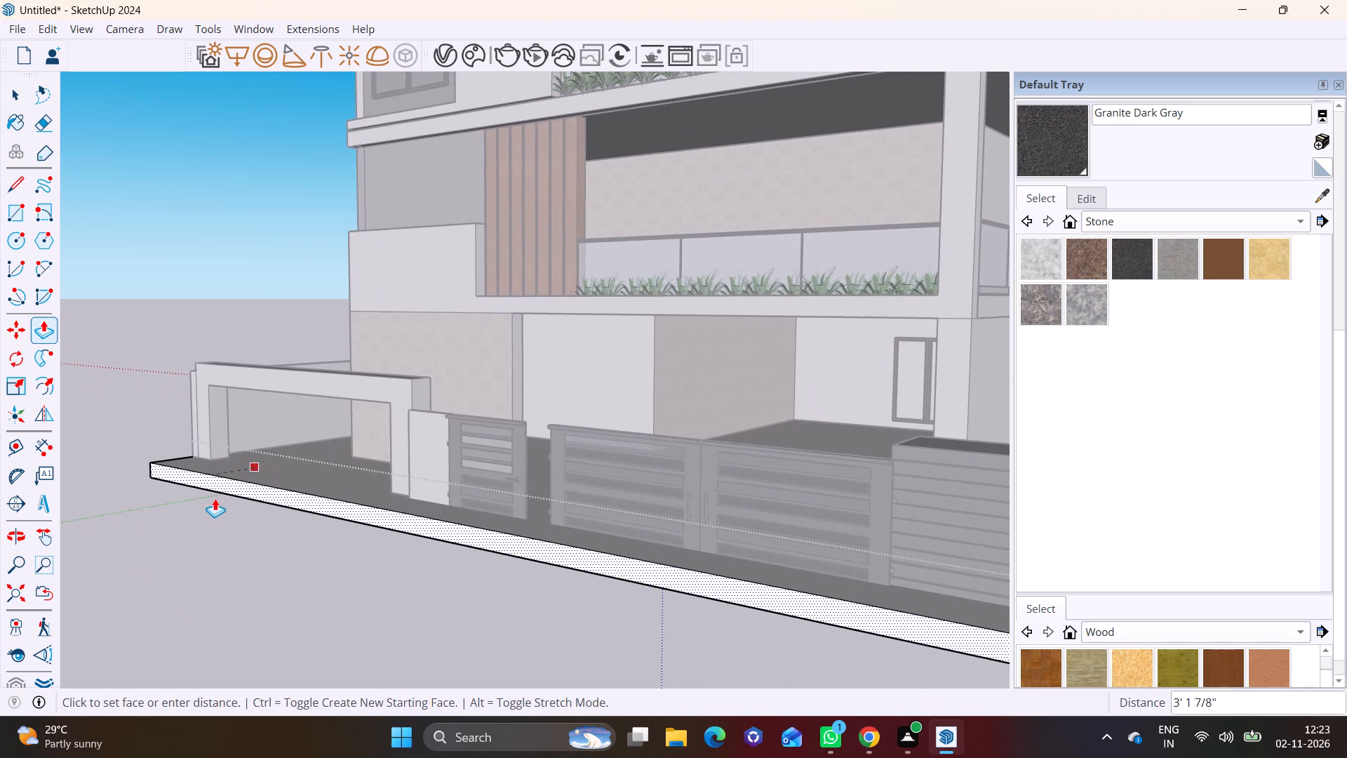
{"action": "left_click", "coordinate": [214, 498]}
{"action": "key", "text": "space"}
{"action": "left_click", "coordinate": [196, 526]}
Draw a rectangle about 5" wide at the foot of the inner face of the frame's pillar farthest from the gates.
{"action": "middle_click_drag", "start_coordinate": [222, 517], "coordinate": [598, 530]}
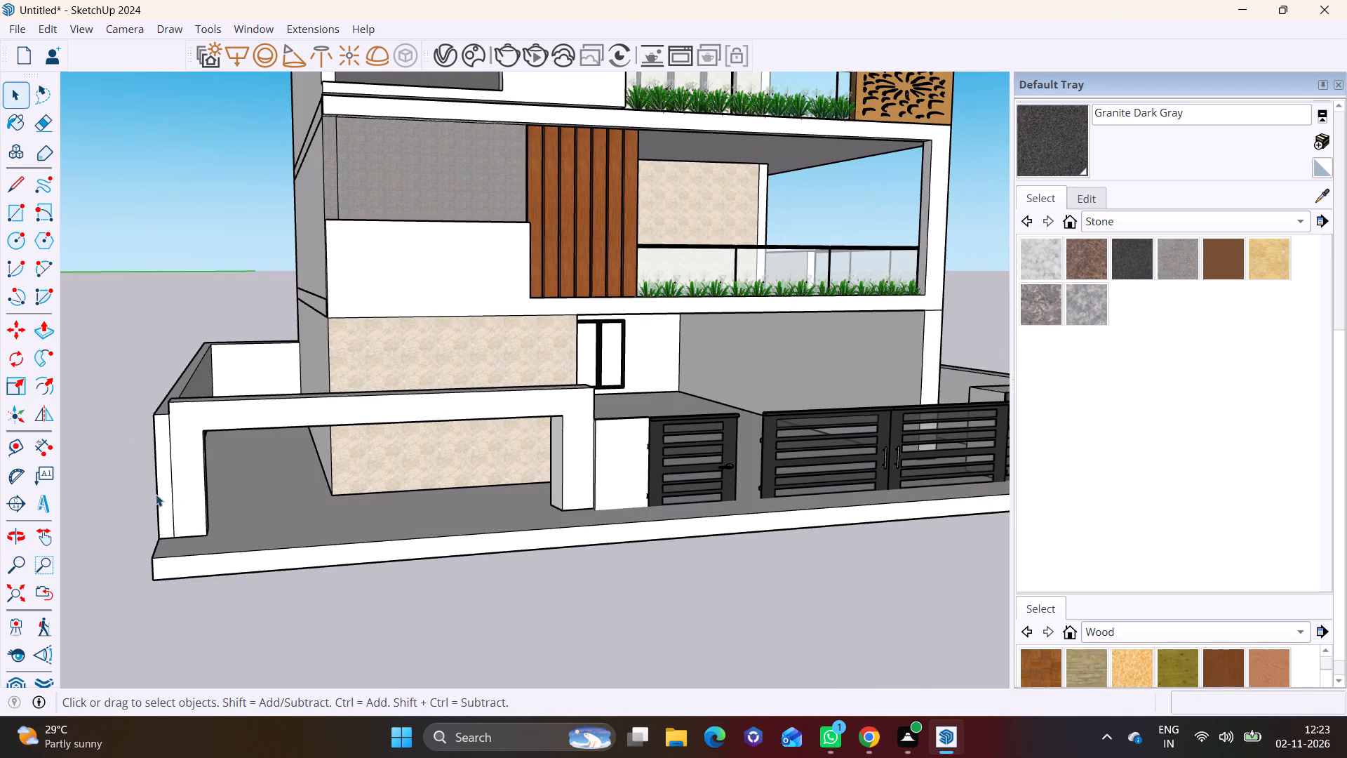
{"action": "middle_click_drag", "start_coordinate": [215, 397], "coordinate": [212, 299]}
{"action": "scroll", "coordinate": [433, 404], "scroll_direction": "up", "scroll_amount": 3}
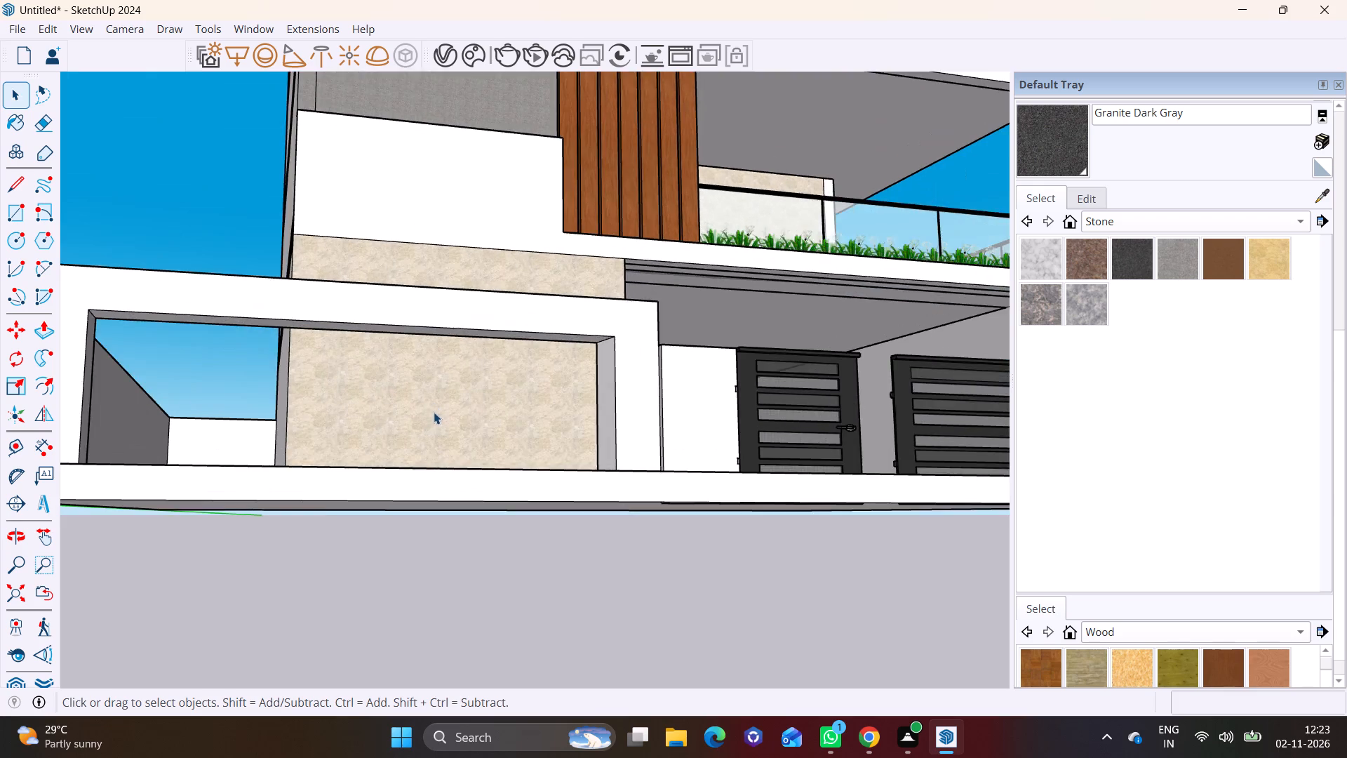
{"action": "scroll", "coordinate": [434, 412], "scroll_direction": "up", "scroll_amount": 2}
{"action": "middle_click_drag", "start_coordinate": [429, 462], "coordinate": [202, 572]}
{"action": "scroll", "coordinate": [167, 527], "scroll_direction": "down", "scroll_amount": 2}
{"action": "middle_click_drag", "start_coordinate": [194, 513], "coordinate": [368, 532], "text": "shift"}
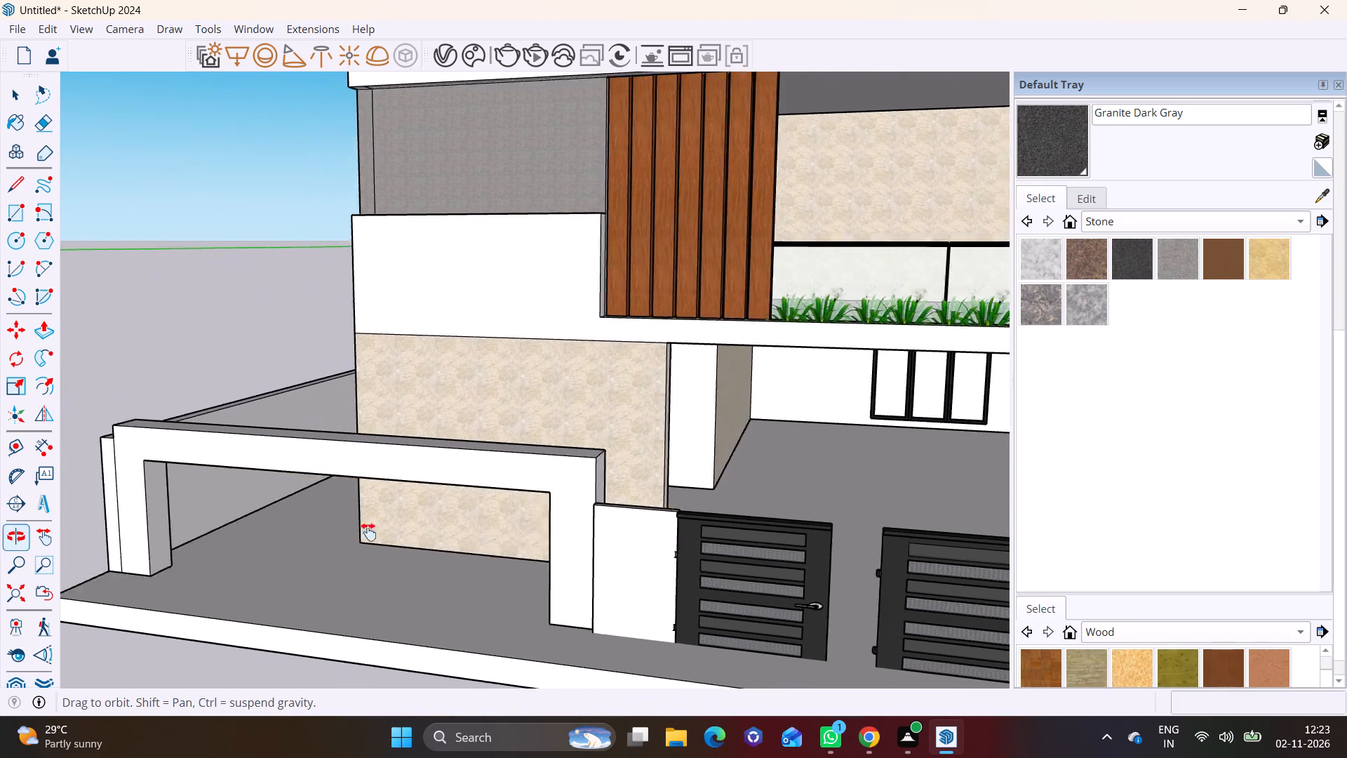
{"action": "middle_click_drag", "start_coordinate": [368, 532], "coordinate": [462, 516], "text": "shift"}
{"action": "scroll", "coordinate": [311, 533], "scroll_direction": "up", "scroll_amount": 9}
{"action": "middle_click_drag", "start_coordinate": [302, 538], "coordinate": [167, 550]}
{"action": "left_click", "coordinate": [17, 215]}
{"action": "scroll", "coordinate": [212, 525], "scroll_direction": "up", "scroll_amount": 5}
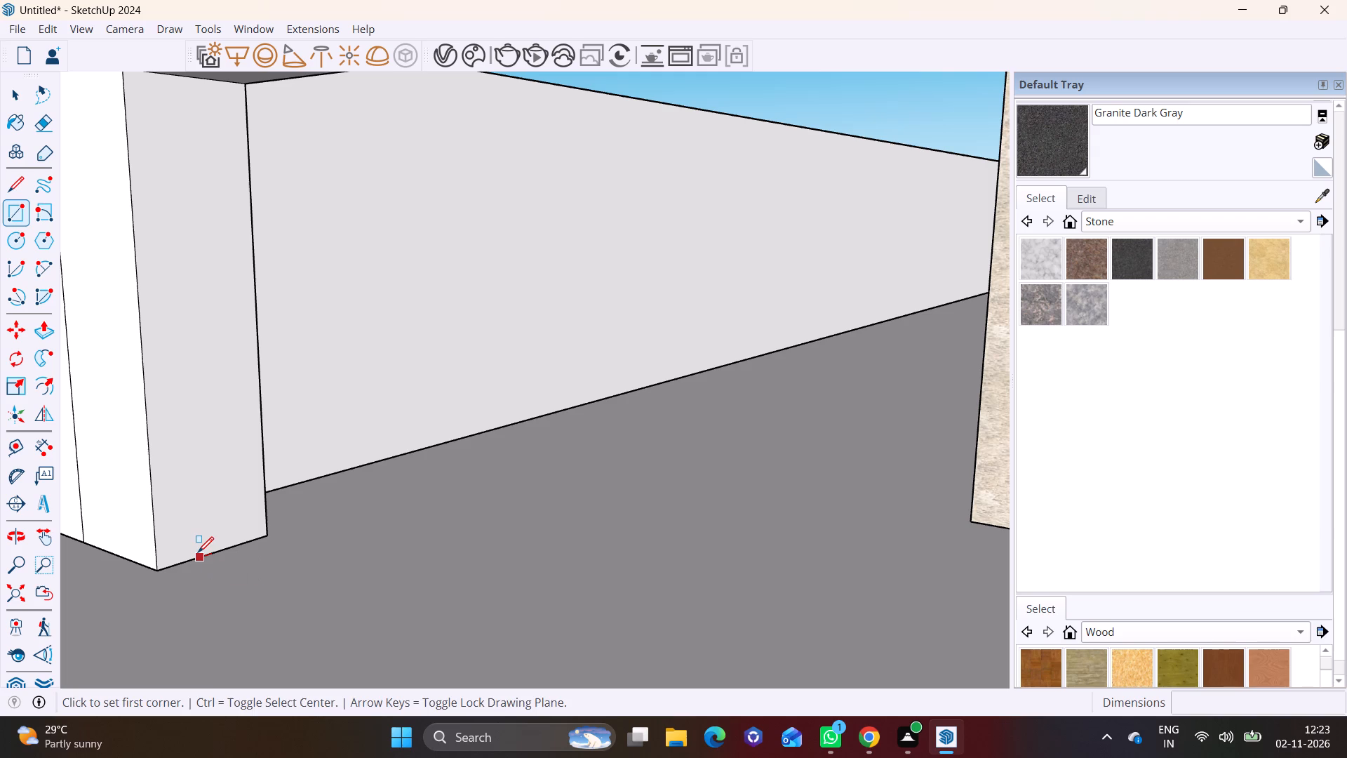
{"action": "left_click", "coordinate": [198, 552]}
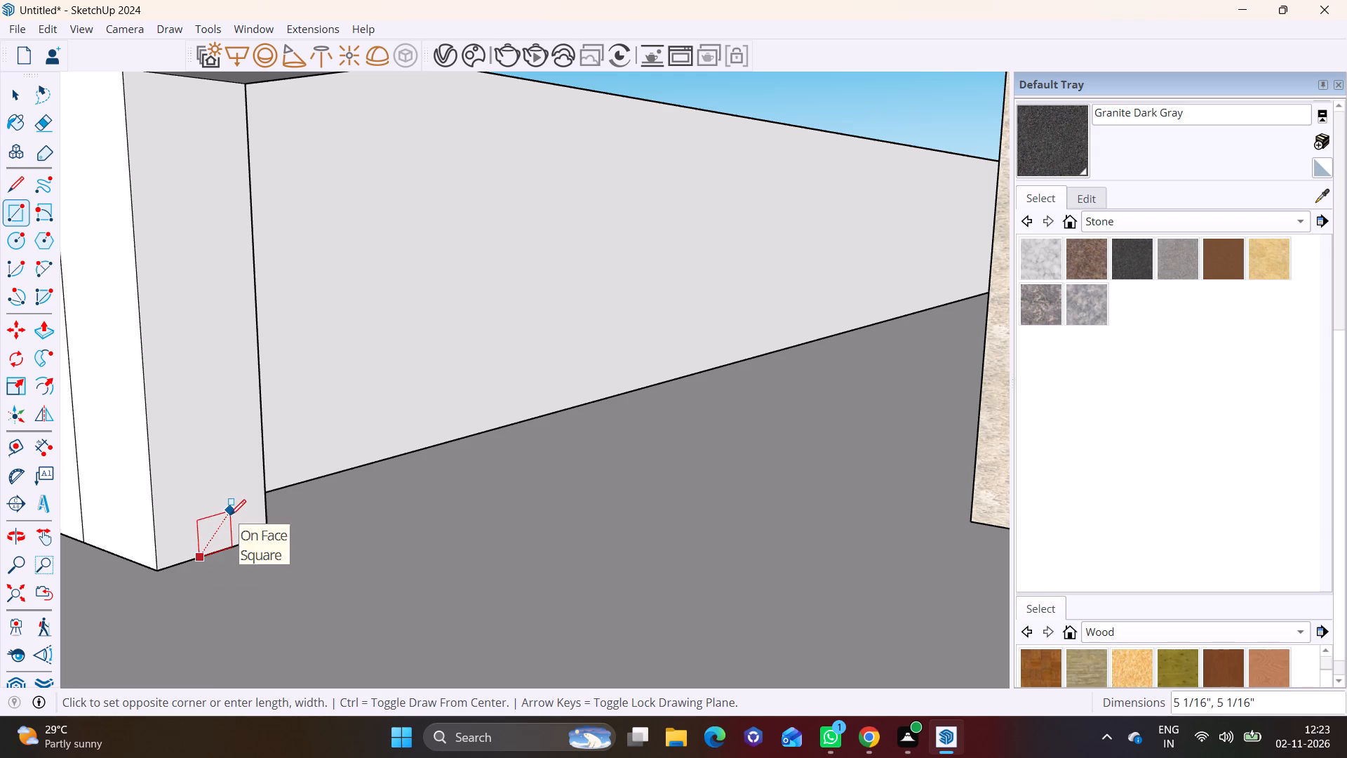
{"action": "left_click", "coordinate": [232, 519]}
Make the small rectangle at the pillar's foot a group.
{"action": "key", "text": "space"}
{"action": "double_click", "coordinate": [214, 537]}
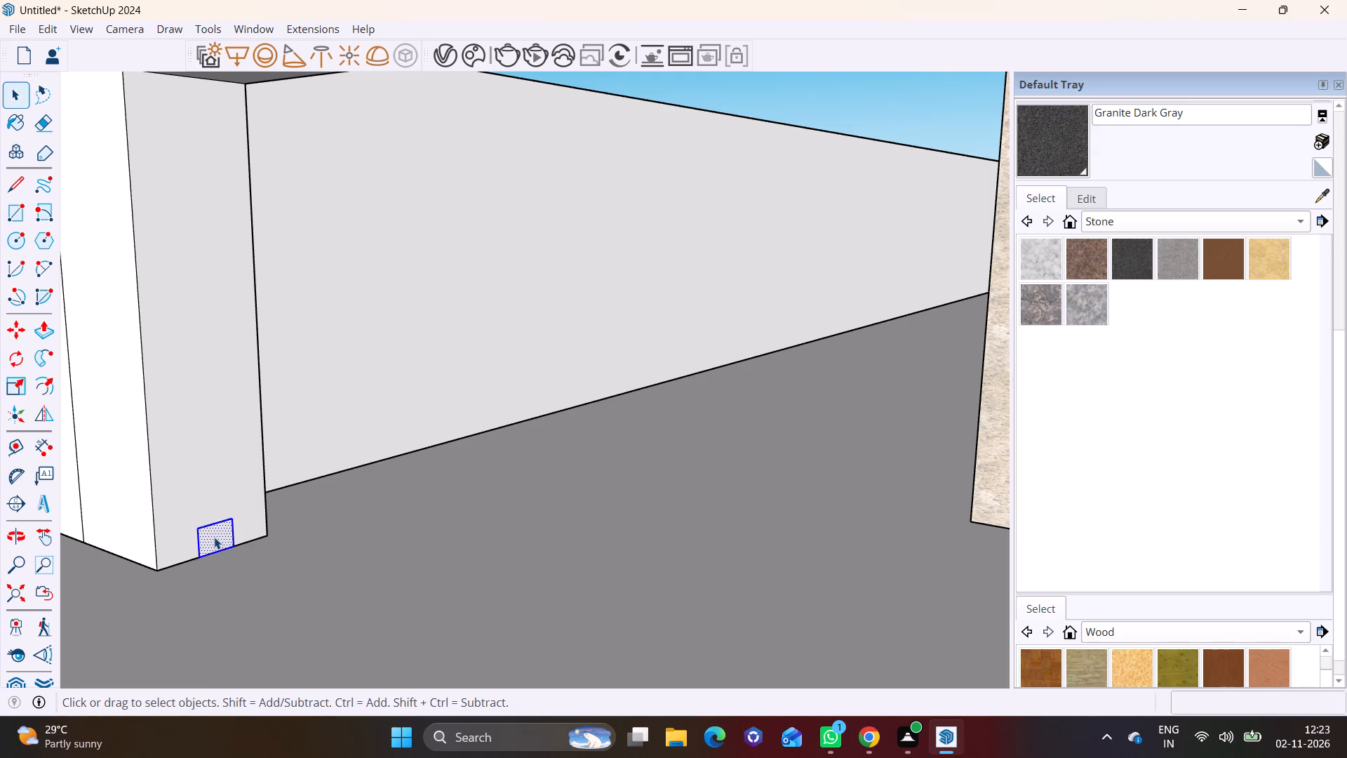
{"action": "right_click", "coordinate": [214, 537]}
{"action": "left_click", "coordinate": [306, 333]}
Inside the group, Push/Pull the rectangle across the frame opening to the gate-side pillar to form a horizontal slat.
{"action": "left_click", "coordinate": [197, 533]}
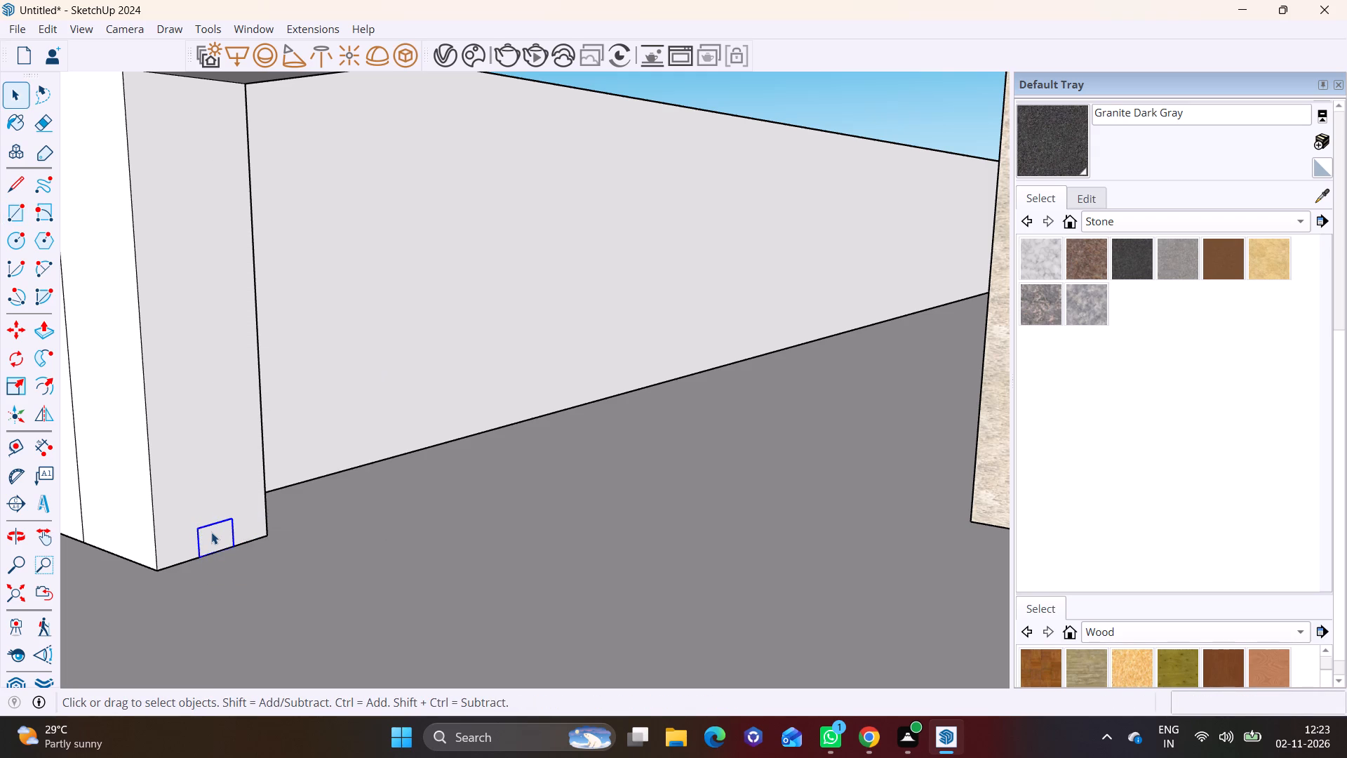
{"action": "triple_click", "coordinate": [211, 532]}
{"action": "left_click", "coordinate": [39, 333]}
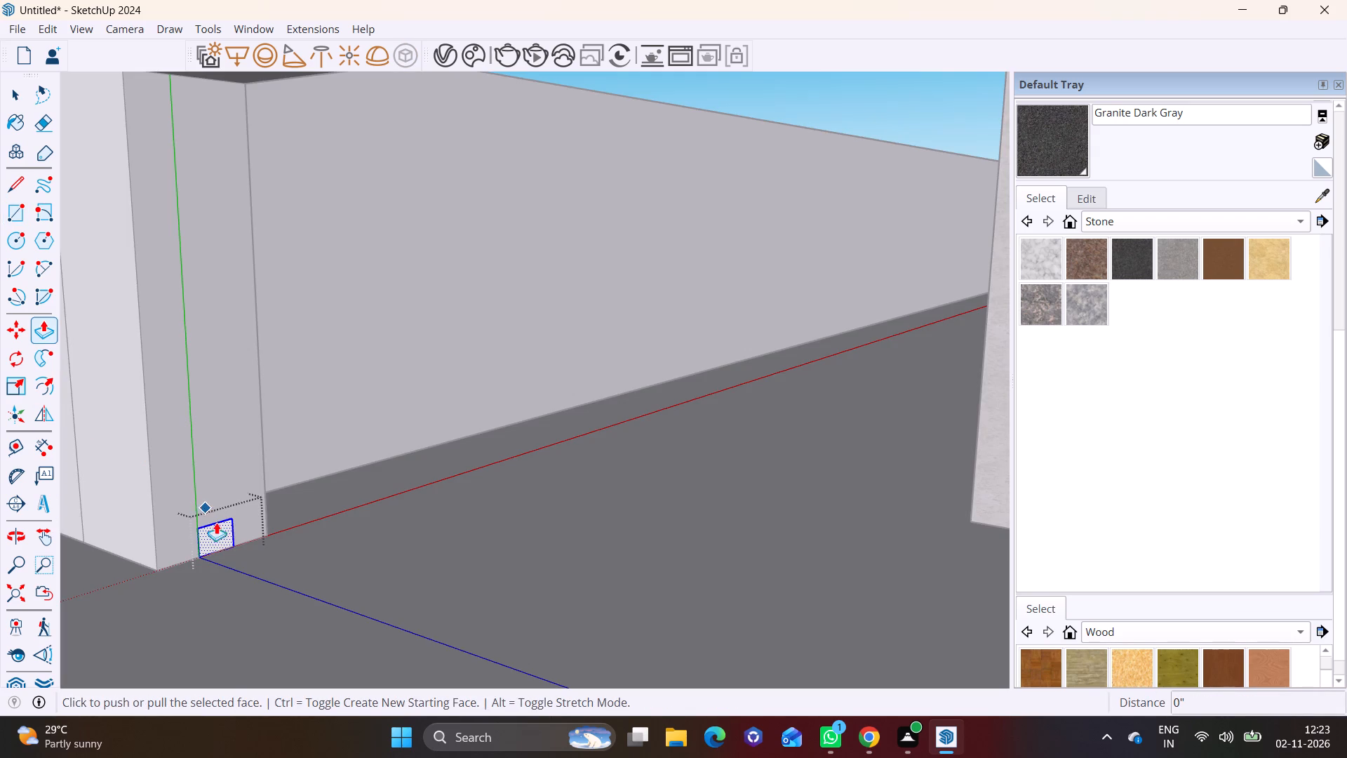
{"action": "left_click", "coordinate": [216, 542]}
{"action": "scroll", "coordinate": [517, 601], "scroll_direction": "down", "scroll_amount": 10}
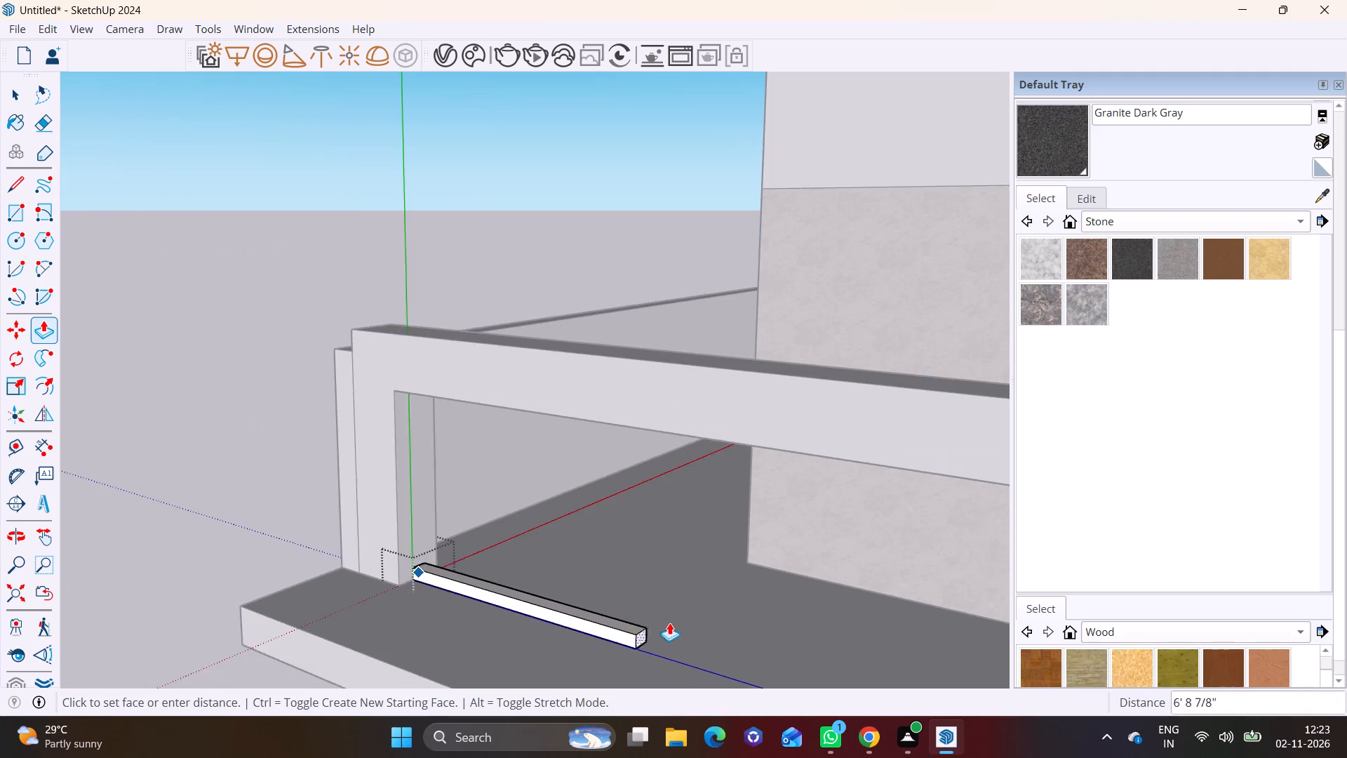
{"action": "middle_click_drag", "start_coordinate": [700, 618], "coordinate": [510, 430]}
{"action": "left_click", "coordinate": [972, 542]}
{"action": "key", "text": "space"}
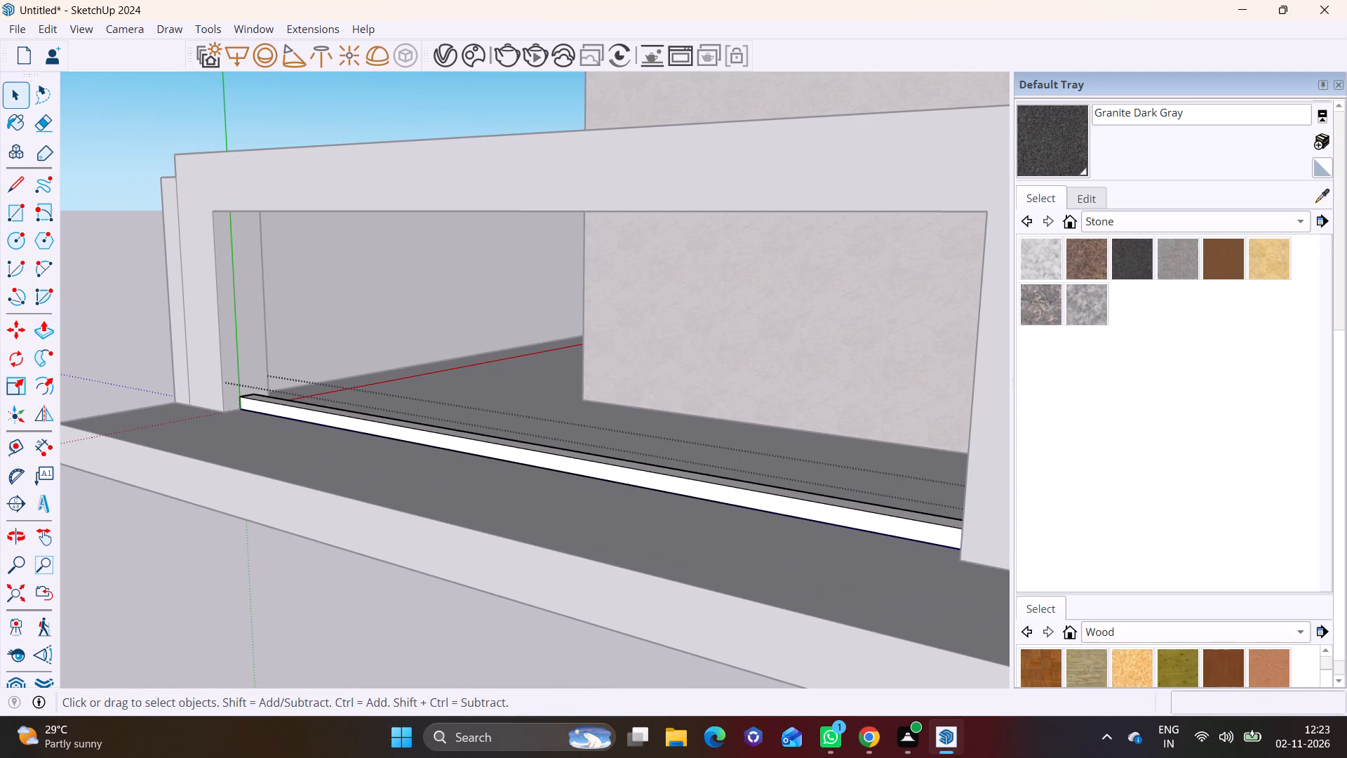
{"action": "left_click", "coordinate": [429, 477]}
Copy the slat straight up to place a second slat just above it, leaving a narrow gap.
{"action": "middle_click_drag", "start_coordinate": [463, 462], "coordinate": [432, 526], "text": "shift"}
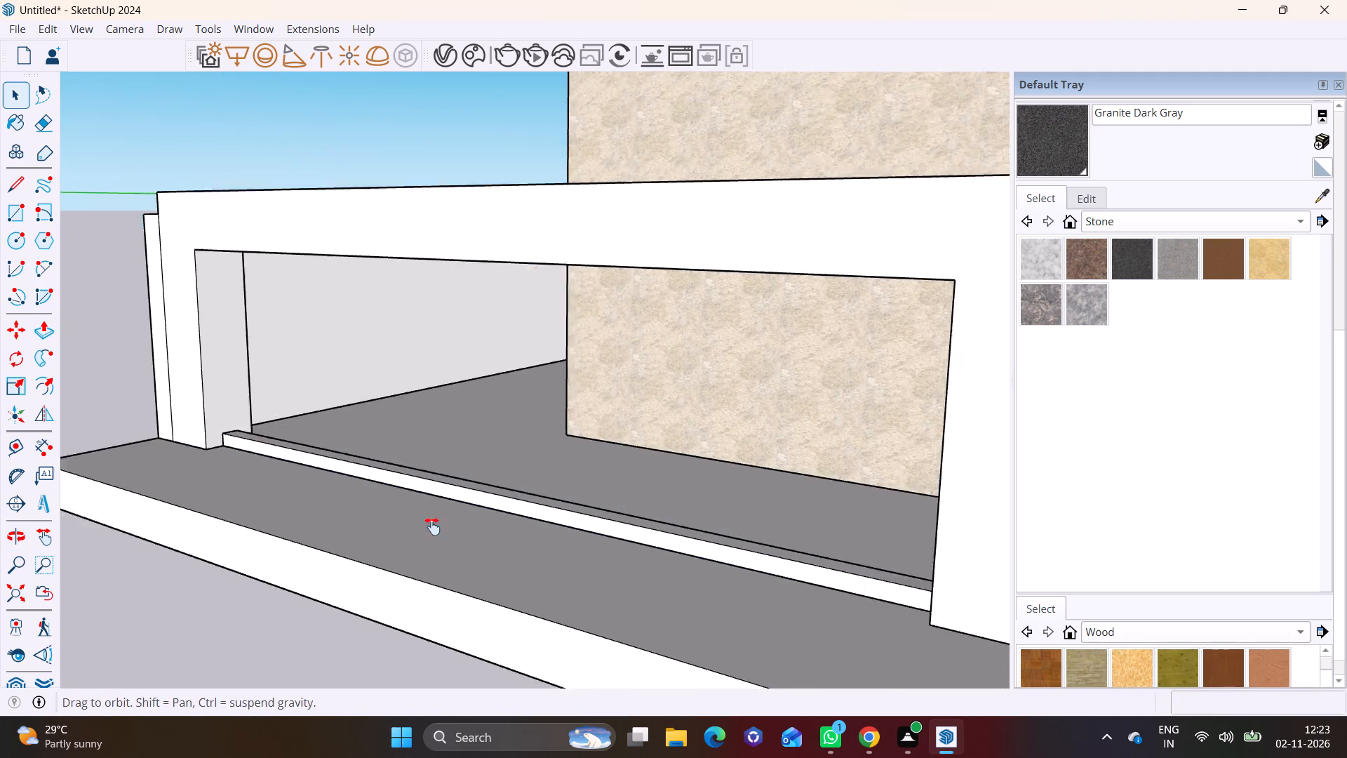
{"action": "middle_click_drag", "start_coordinate": [432, 526], "coordinate": [384, 667], "text": "shift"}
{"action": "scroll", "coordinate": [255, 634], "scroll_direction": "up", "scroll_amount": 4}
{"action": "left_click", "coordinate": [224, 571]}
{"action": "key", "text": "m"}
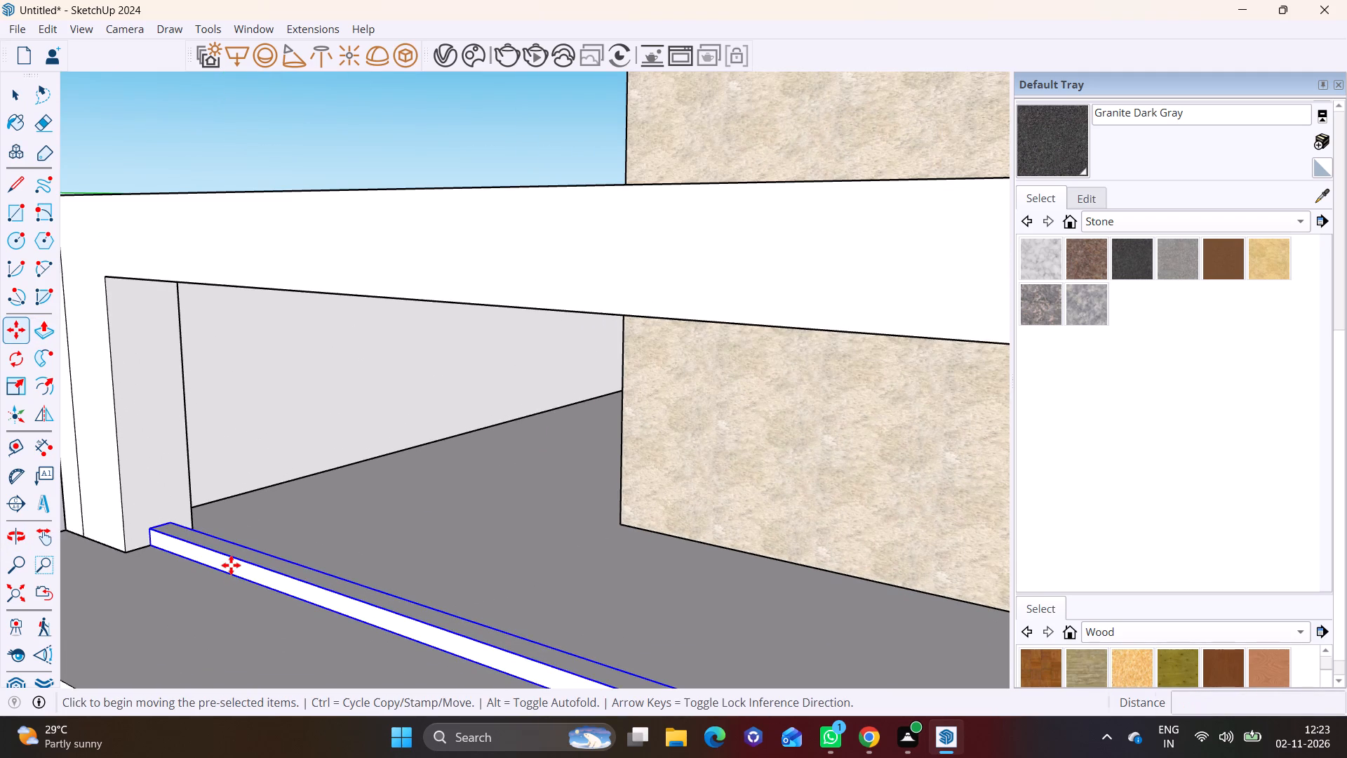
{"action": "scroll", "coordinate": [208, 554], "scroll_direction": "up", "scroll_amount": 2}
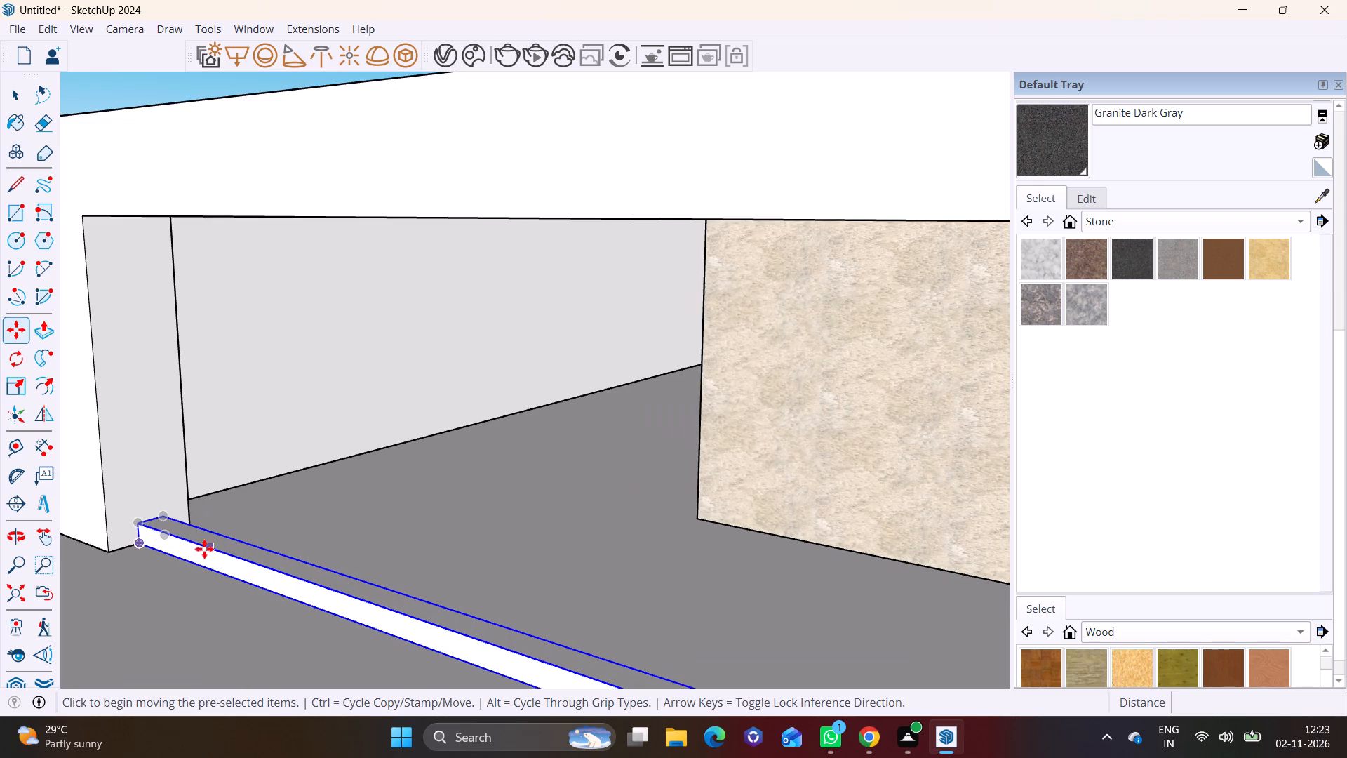
{"action": "scroll", "coordinate": [204, 549], "scroll_direction": "up", "scroll_amount": 2}
{"action": "middle_click_drag", "start_coordinate": [199, 541], "coordinate": [319, 621], "text": "shift"}
{"action": "middle_click_drag", "start_coordinate": [322, 623], "coordinate": [368, 545]}
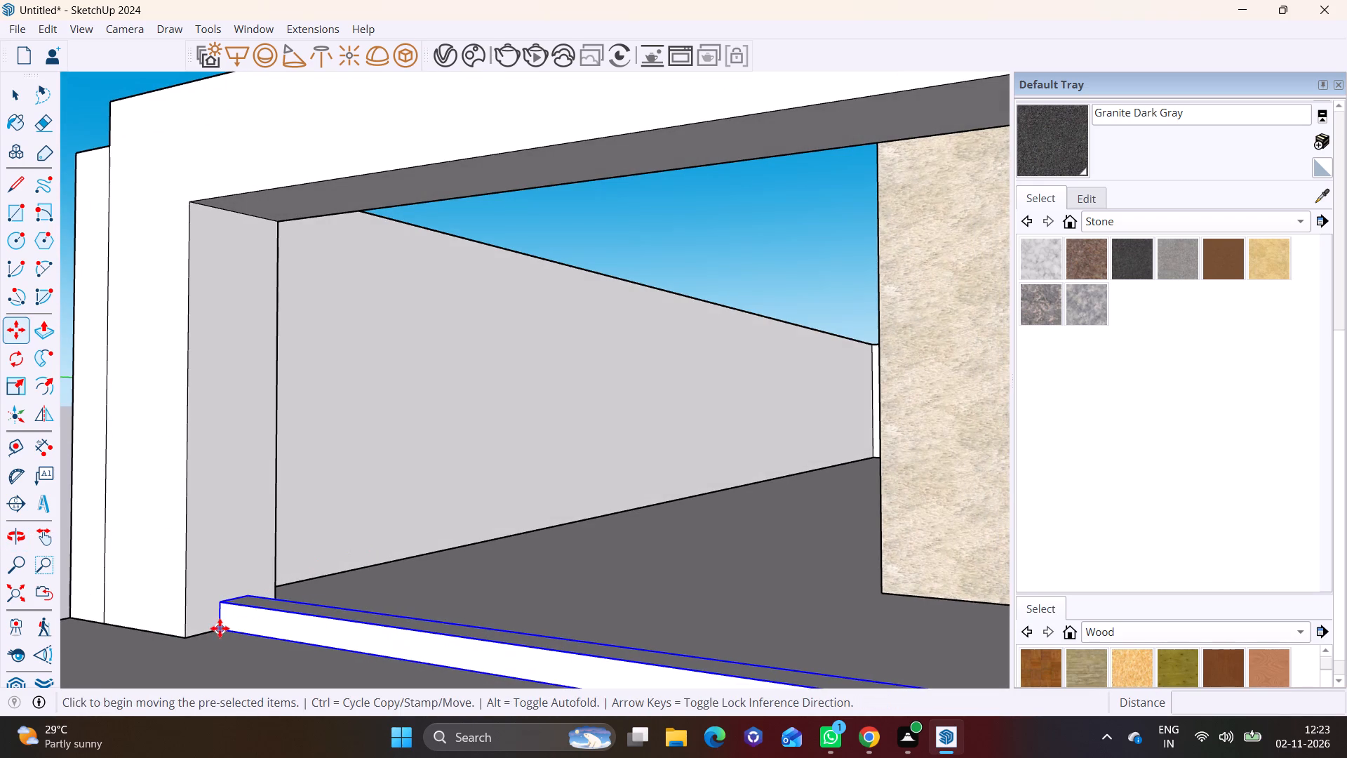
{"action": "left_click", "coordinate": [220, 628]}
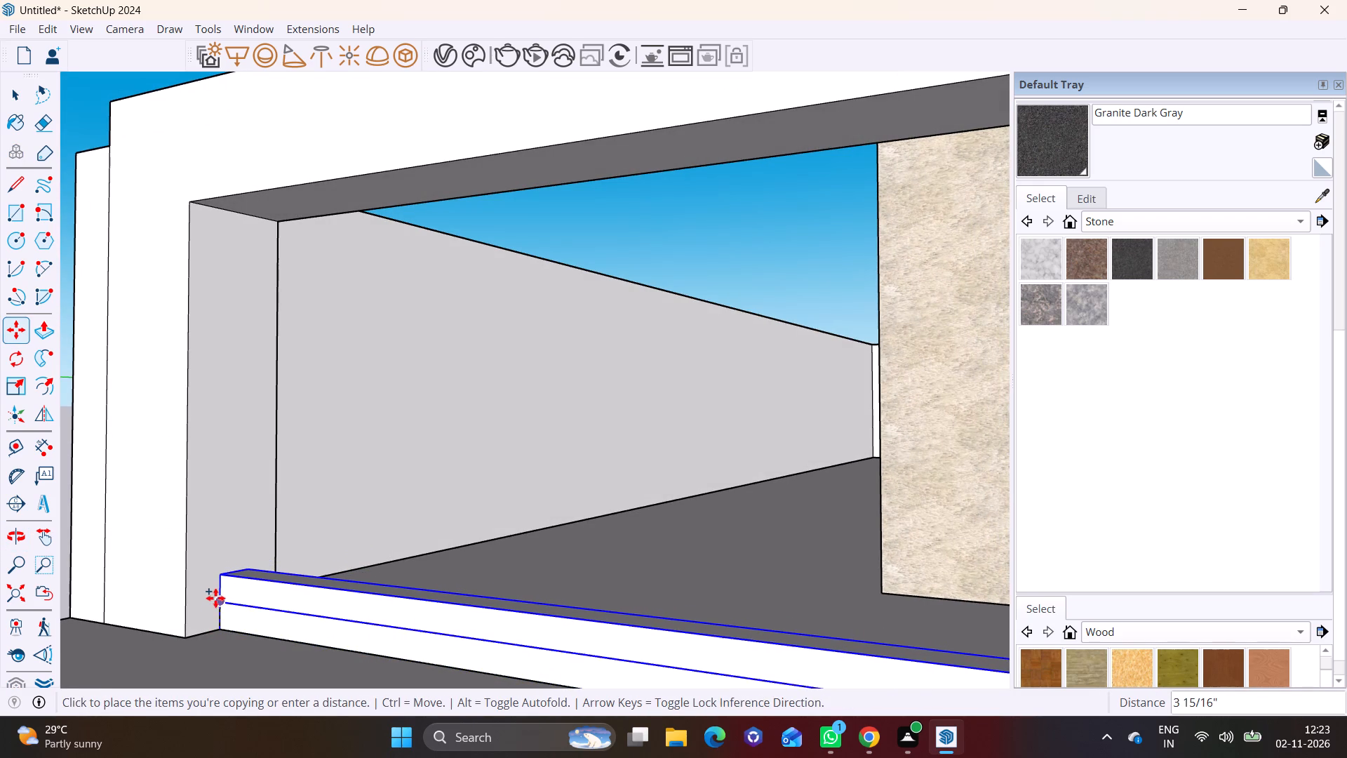
{"action": "left_click", "coordinate": [215, 595]}
Stack five more copies of the slat upward between the pillars, spaced about 5" apart.
{"action": "left_click", "coordinate": [216, 594]}
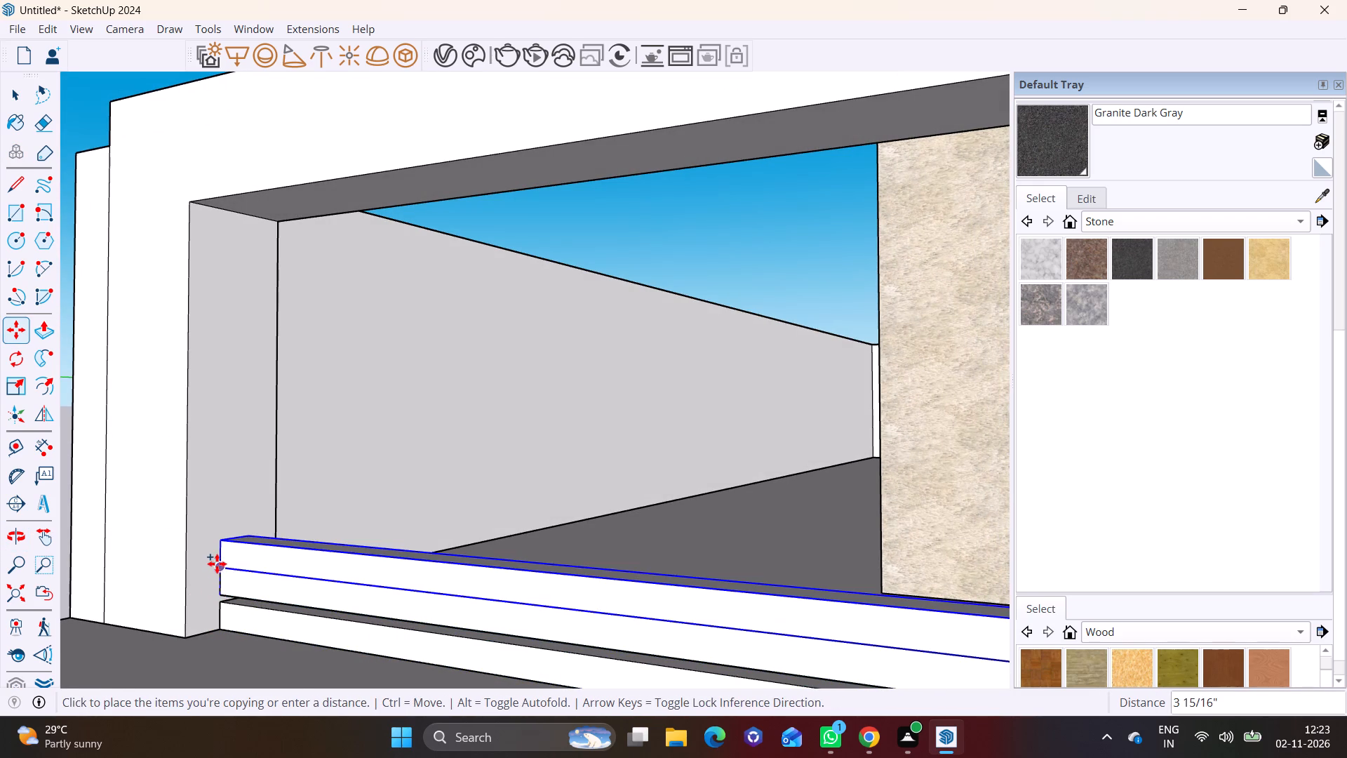
{"action": "scroll", "coordinate": [219, 558], "scroll_direction": "up", "scroll_amount": 6}
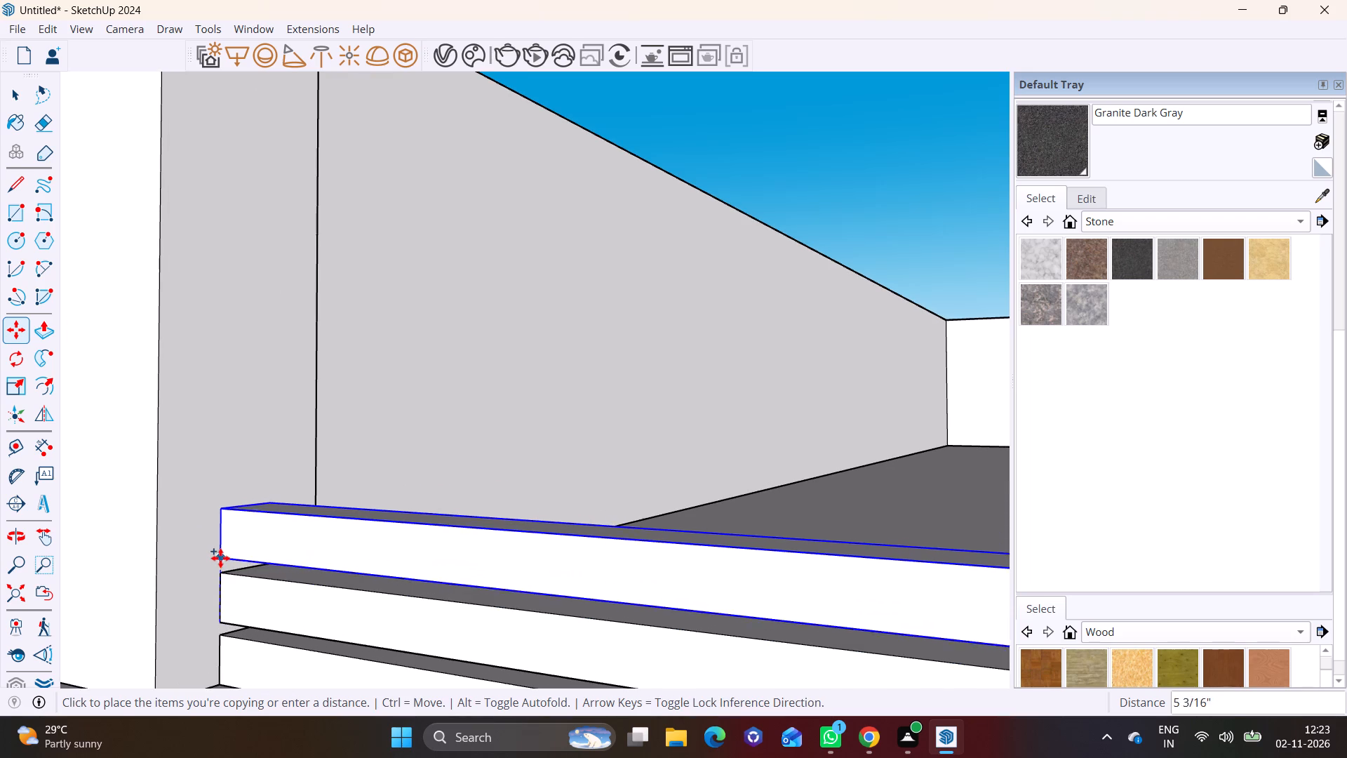
{"action": "left_click", "coordinate": [222, 561]}
{"action": "left_click", "coordinate": [220, 561]}
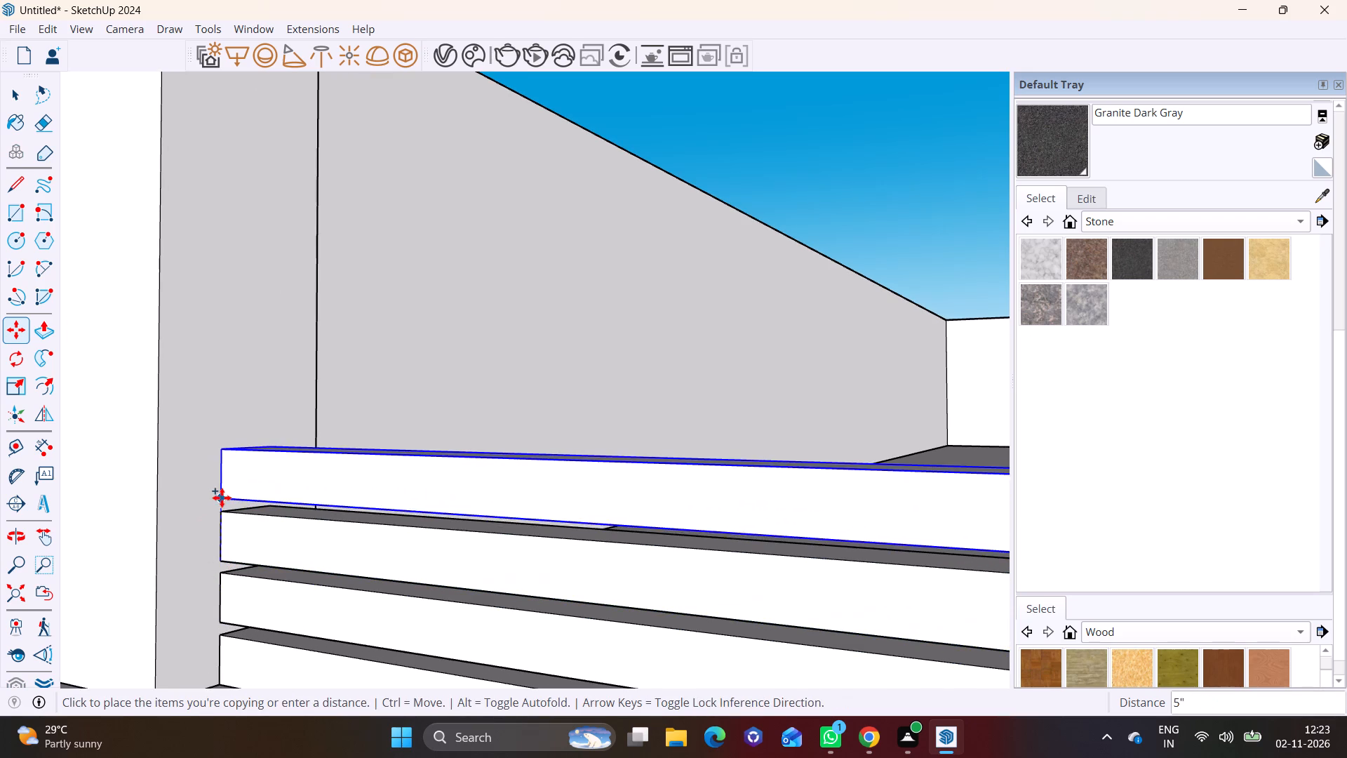
{"action": "left_click", "coordinate": [222, 499]}
{"action": "left_click", "coordinate": [223, 500]}
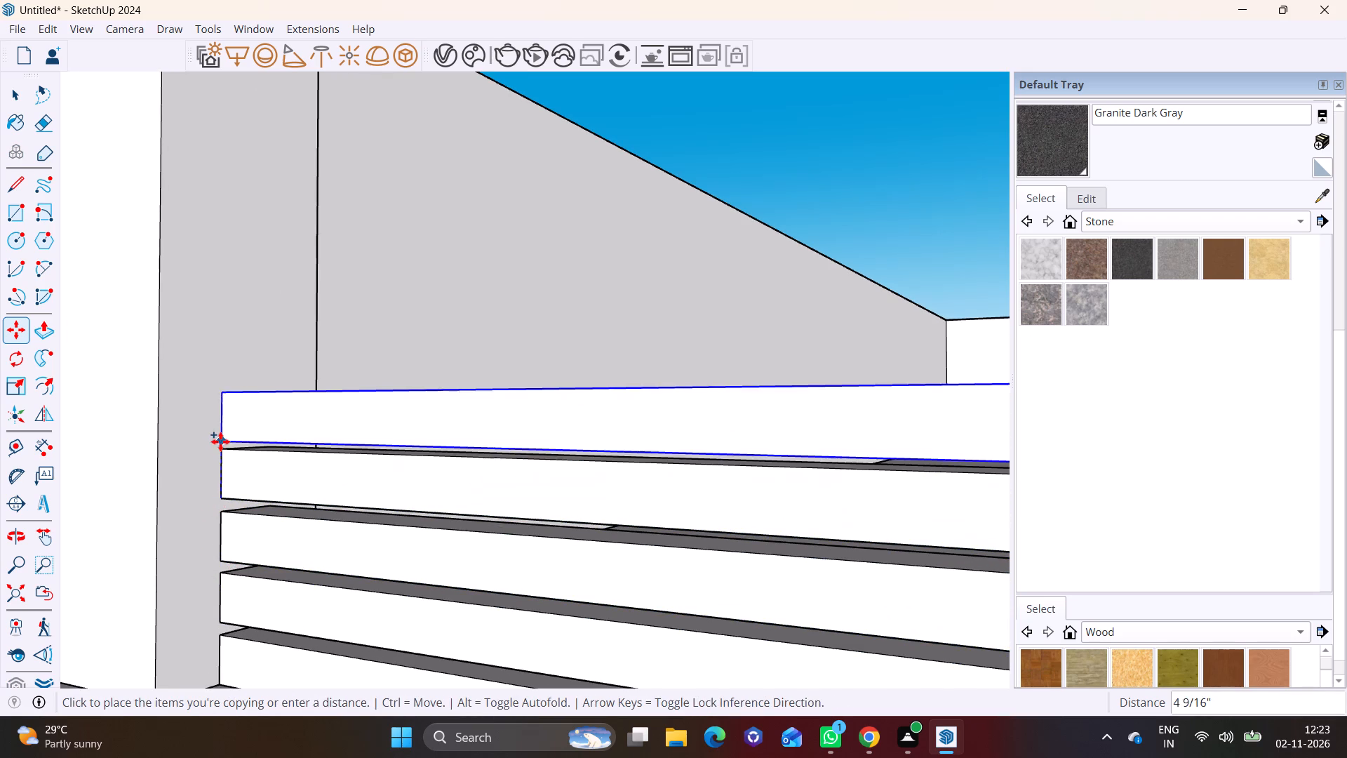
{"action": "left_click", "coordinate": [221, 439]}
{"action": "left_click", "coordinate": [223, 435]}
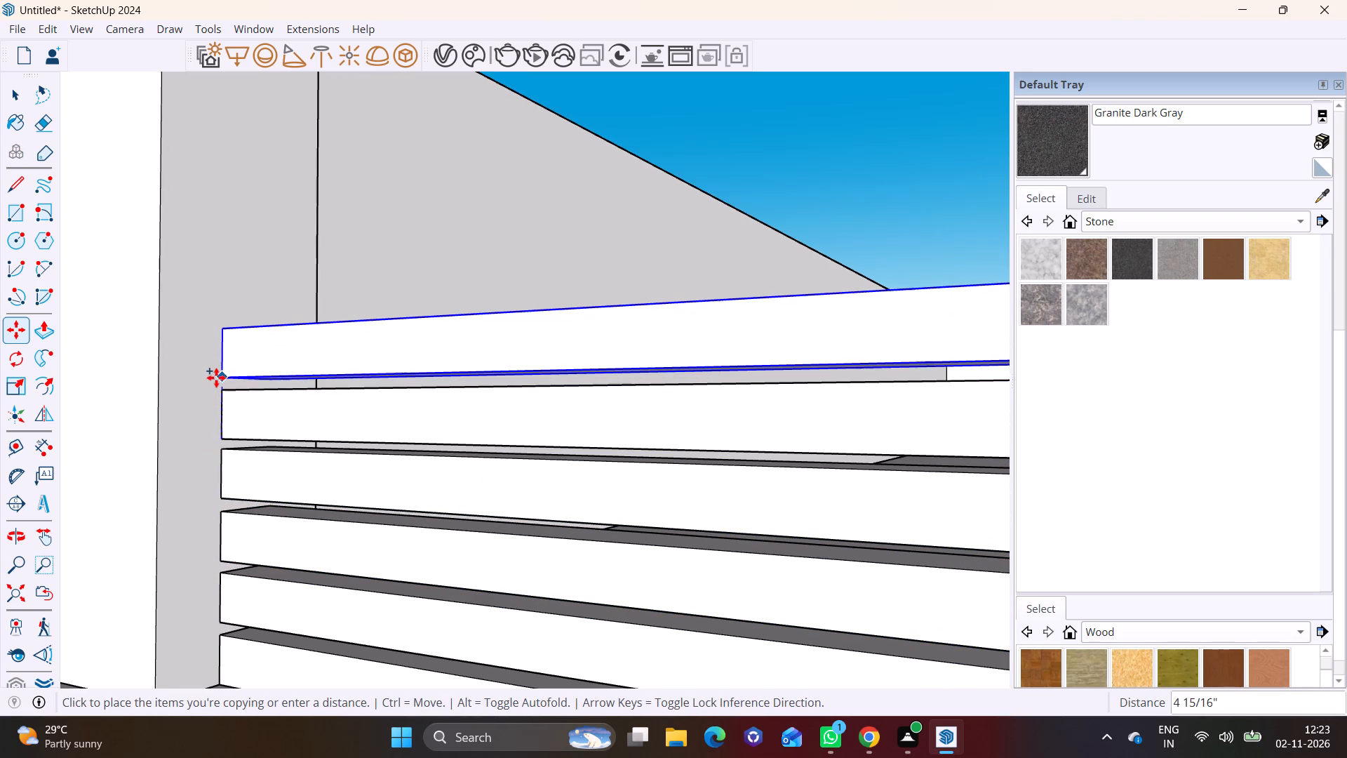
{"action": "left_click", "coordinate": [216, 378]}
{"action": "left_click", "coordinate": [222, 374]}
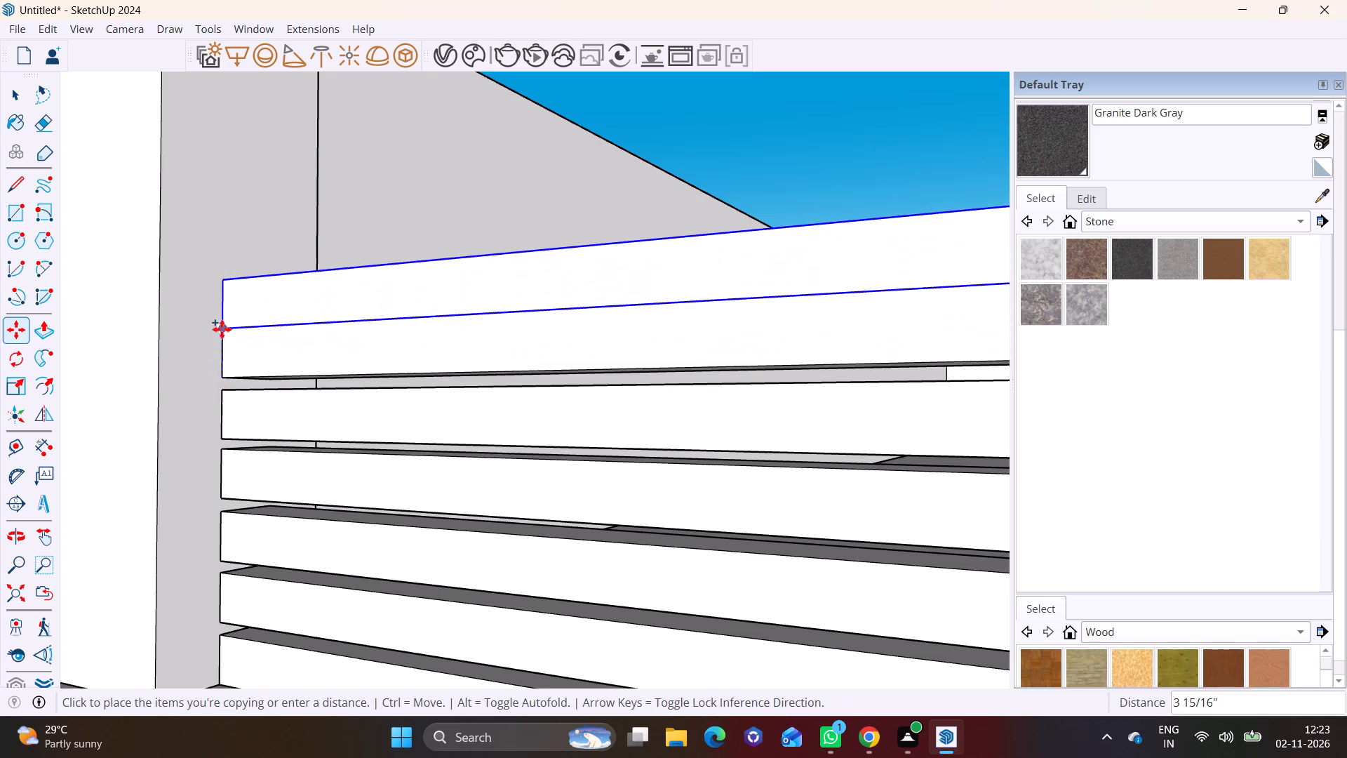
{"action": "left_click", "coordinate": [223, 320]}
Stack six more copies of the top slat upward, about 5" apart, until the frame opening is filled up to the beam.
{"action": "scroll", "coordinate": [254, 361], "scroll_direction": "down", "scroll_amount": 3}
{"action": "middle_click_drag", "start_coordinate": [259, 384], "coordinate": [258, 565], "text": "shift"}
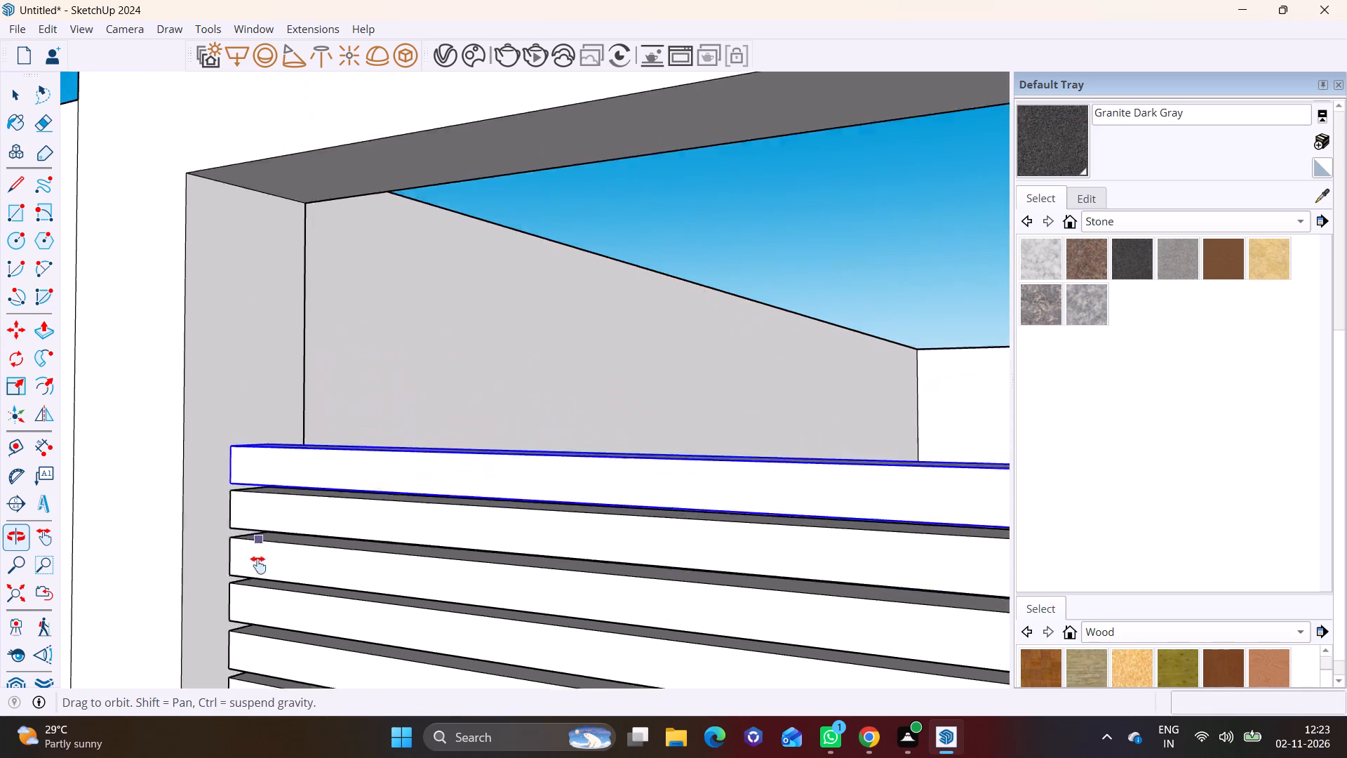
{"action": "middle_click_drag", "start_coordinate": [258, 565], "coordinate": [241, 627], "text": "shift"}
{"action": "scroll", "coordinate": [228, 561], "scroll_direction": "up", "scroll_amount": 3}
{"action": "left_click", "coordinate": [210, 568]}
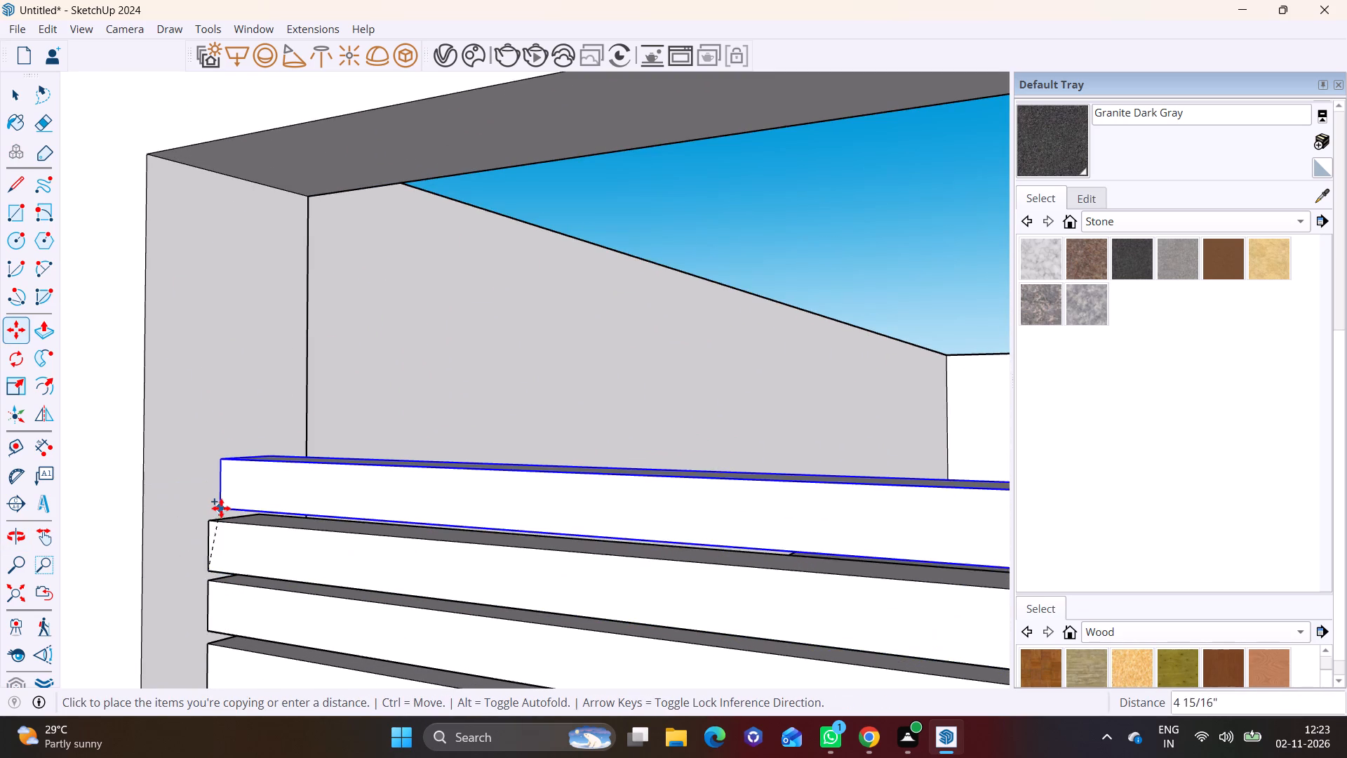
{"action": "left_click", "coordinate": [216, 510]}
{"action": "left_click", "coordinate": [211, 507]}
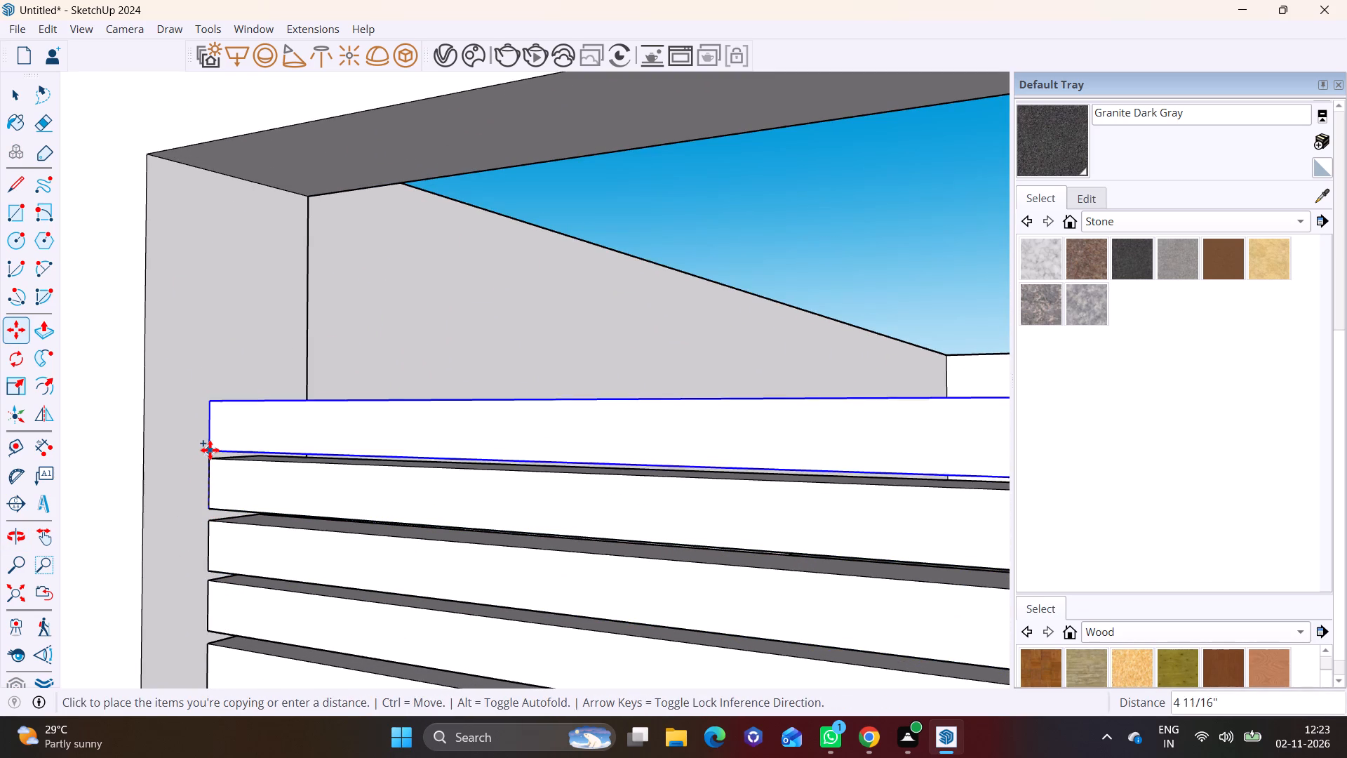
{"action": "left_click", "coordinate": [210, 446]}
{"action": "left_click", "coordinate": [205, 446]}
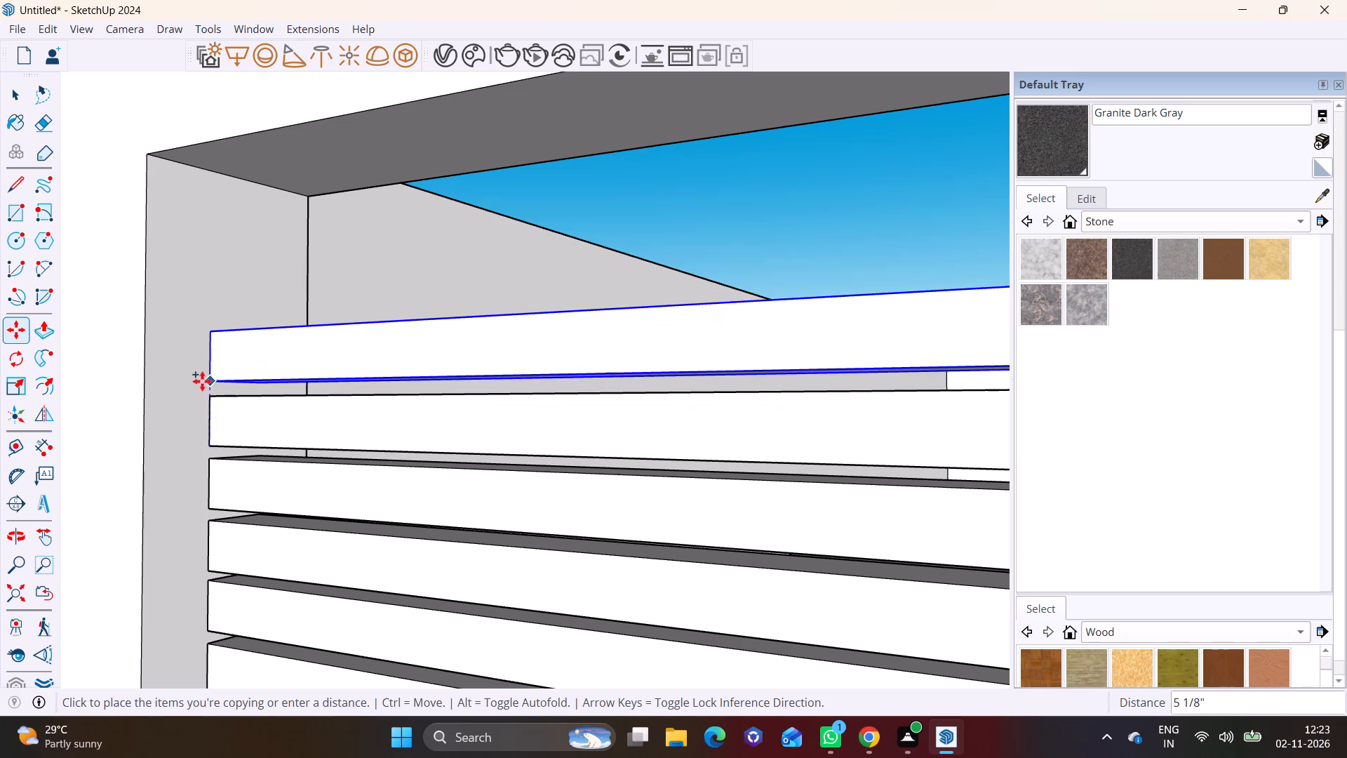
{"action": "left_click", "coordinate": [202, 383]}
{"action": "left_click", "coordinate": [209, 381]}
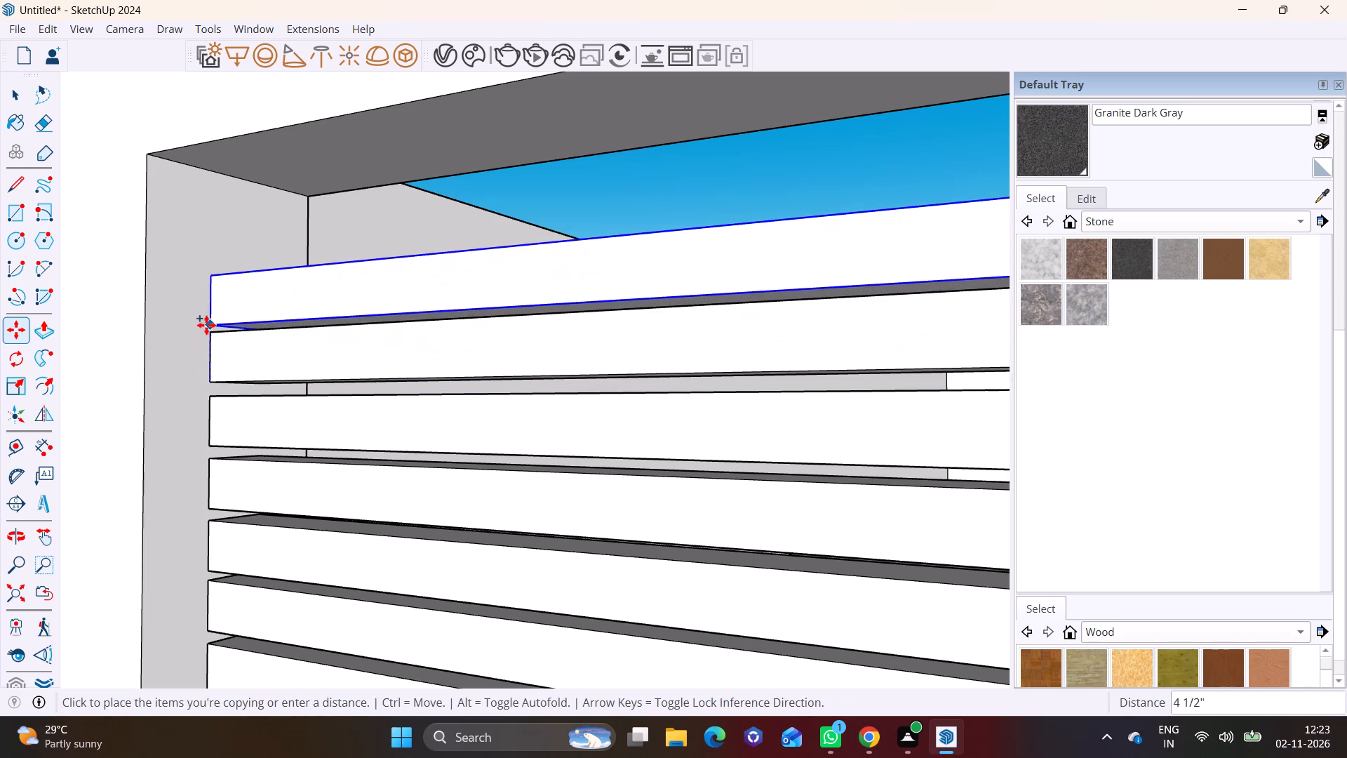
{"action": "left_click", "coordinate": [206, 325]}
{"action": "left_click", "coordinate": [209, 322]}
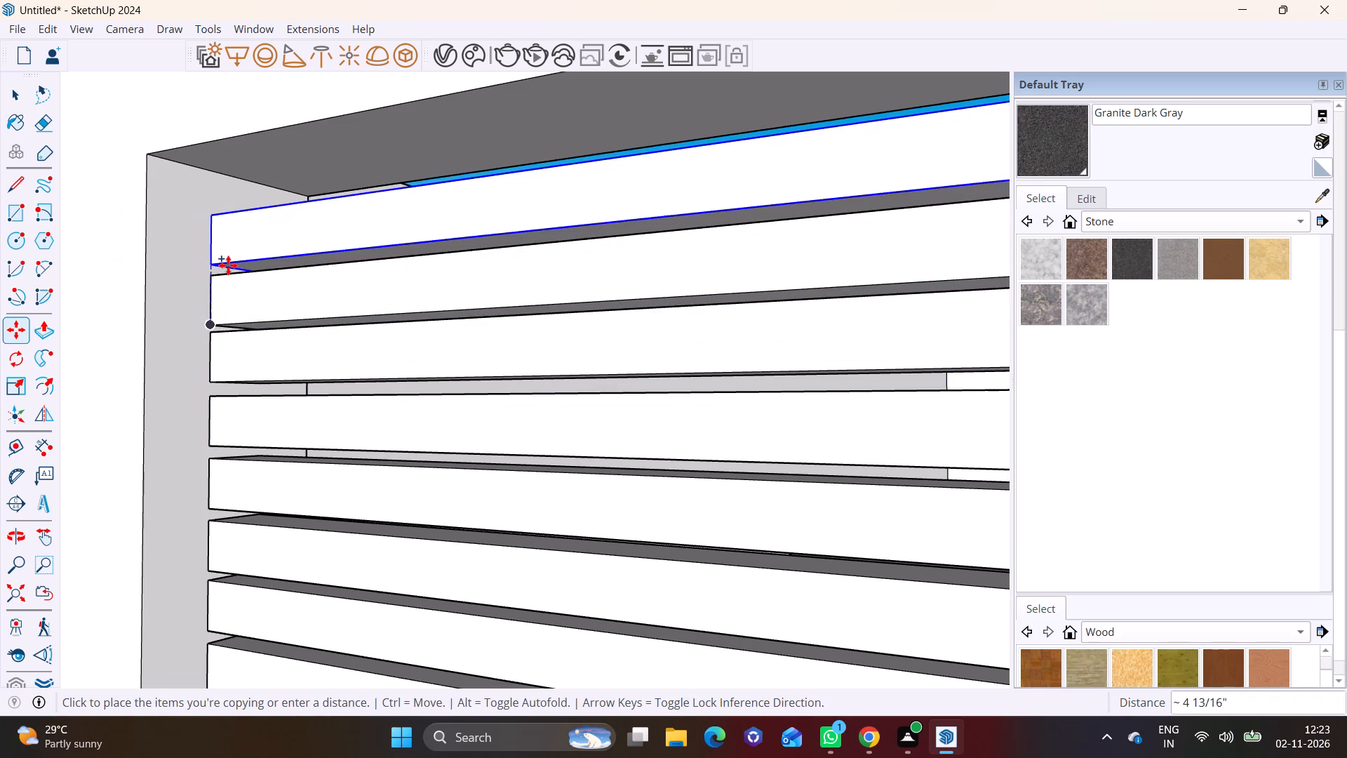
{"action": "left_click", "coordinate": [222, 265]}
{"action": "left_click", "coordinate": [215, 265]}
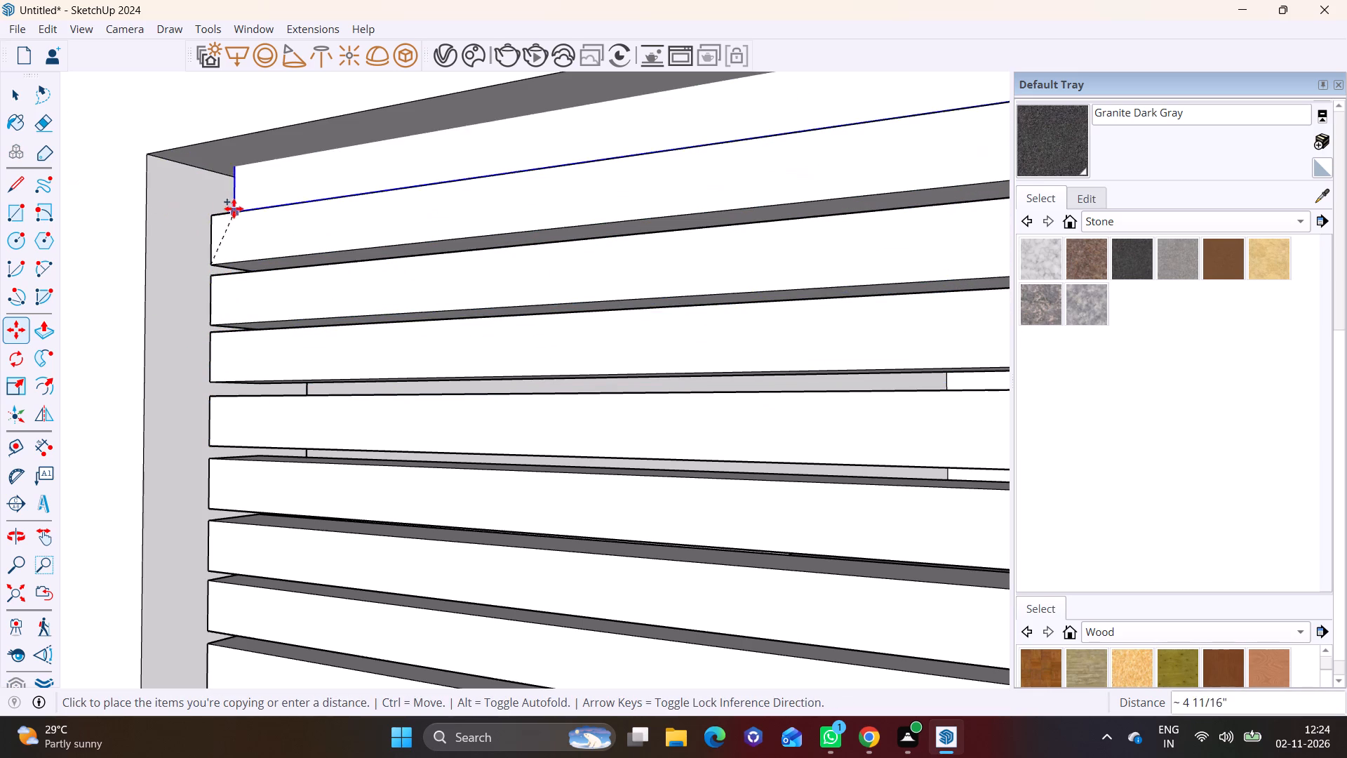
{"action": "left_click", "coordinate": [213, 202]}
{"action": "key", "text": "space"}
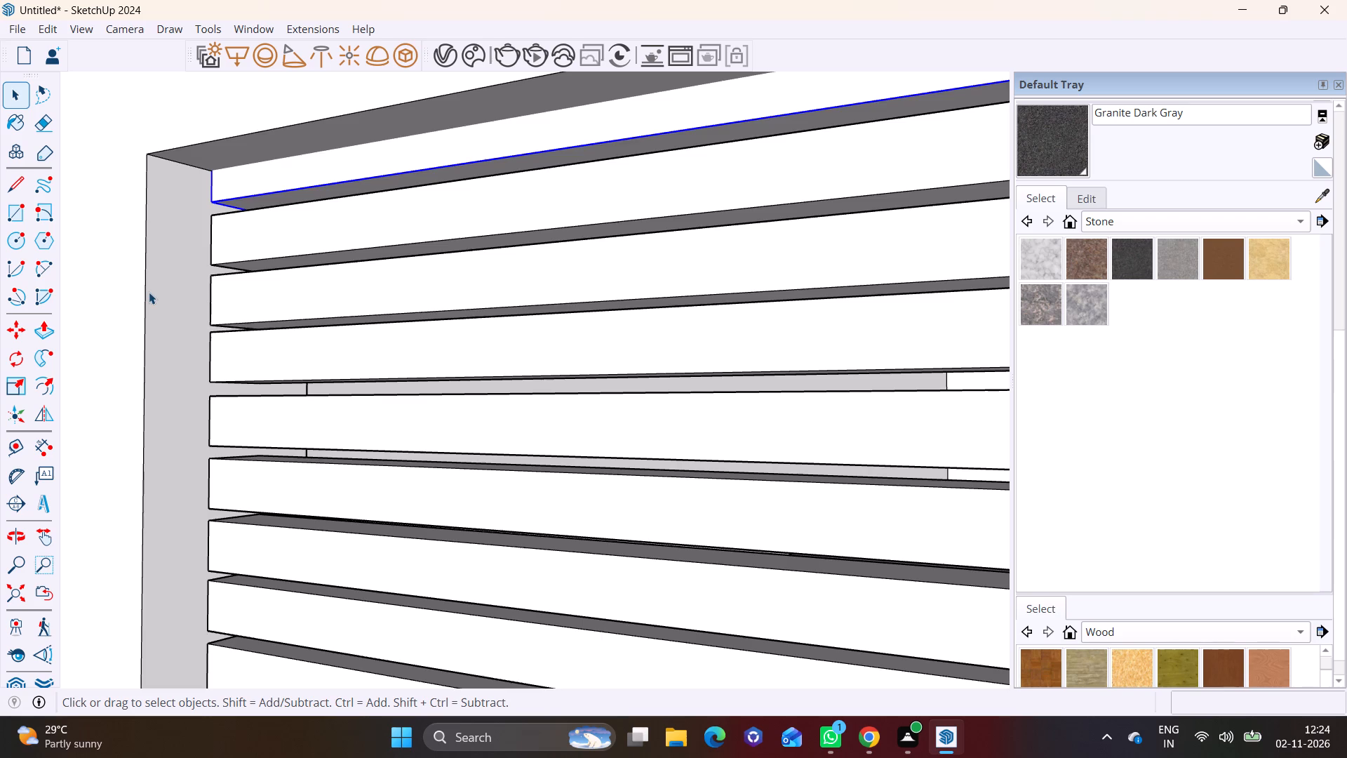
{"action": "left_click", "coordinate": [149, 292]}
Paint every horizontal slat in the boundary frame with Granite Dark Gray.
{"action": "scroll", "coordinate": [149, 292], "scroll_direction": "down", "scroll_amount": 13}
{"action": "left_click", "coordinate": [1125, 263]}
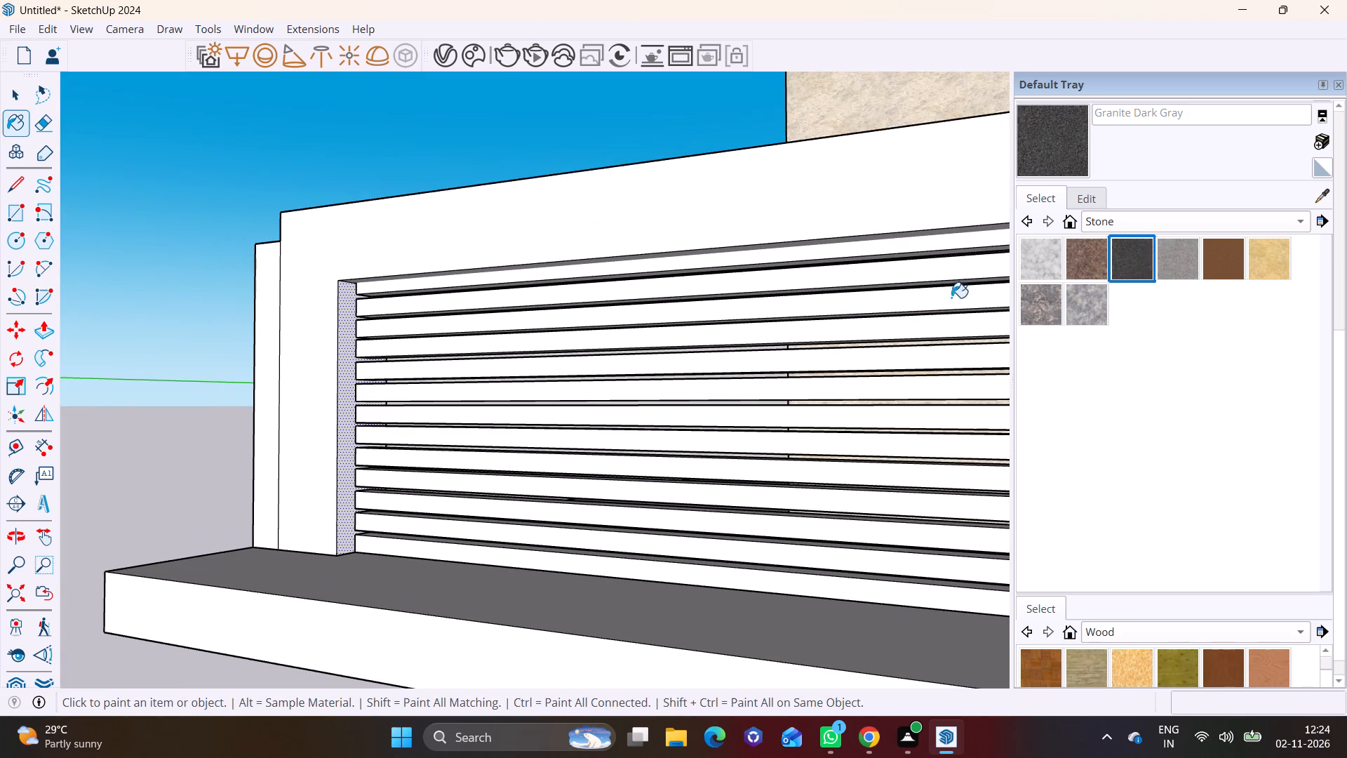
{"action": "left_click", "coordinate": [595, 270]}
{"action": "left_click", "coordinate": [610, 291]}
{"action": "left_click", "coordinate": [627, 315]}
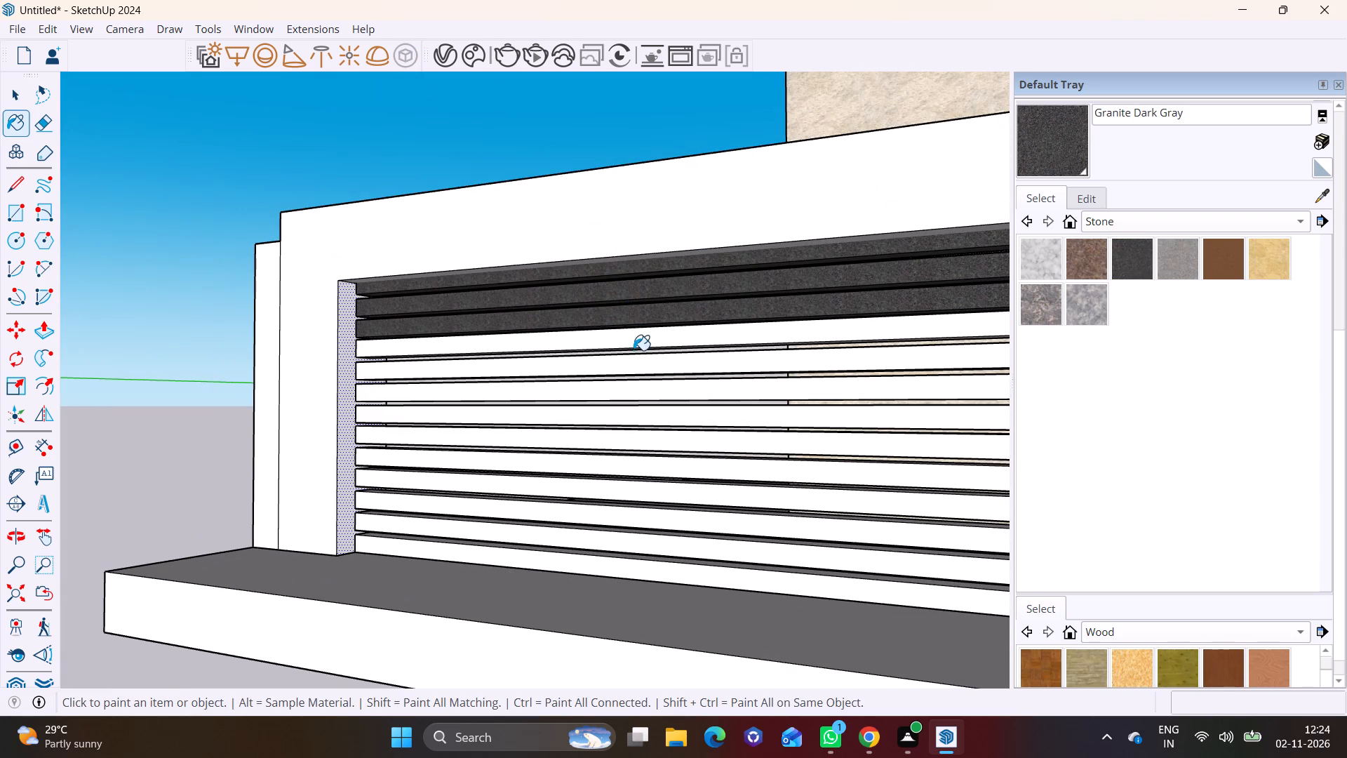
{"action": "left_click", "coordinate": [634, 350]}
{"action": "left_click", "coordinate": [638, 371]}
{"action": "left_click", "coordinate": [637, 388]}
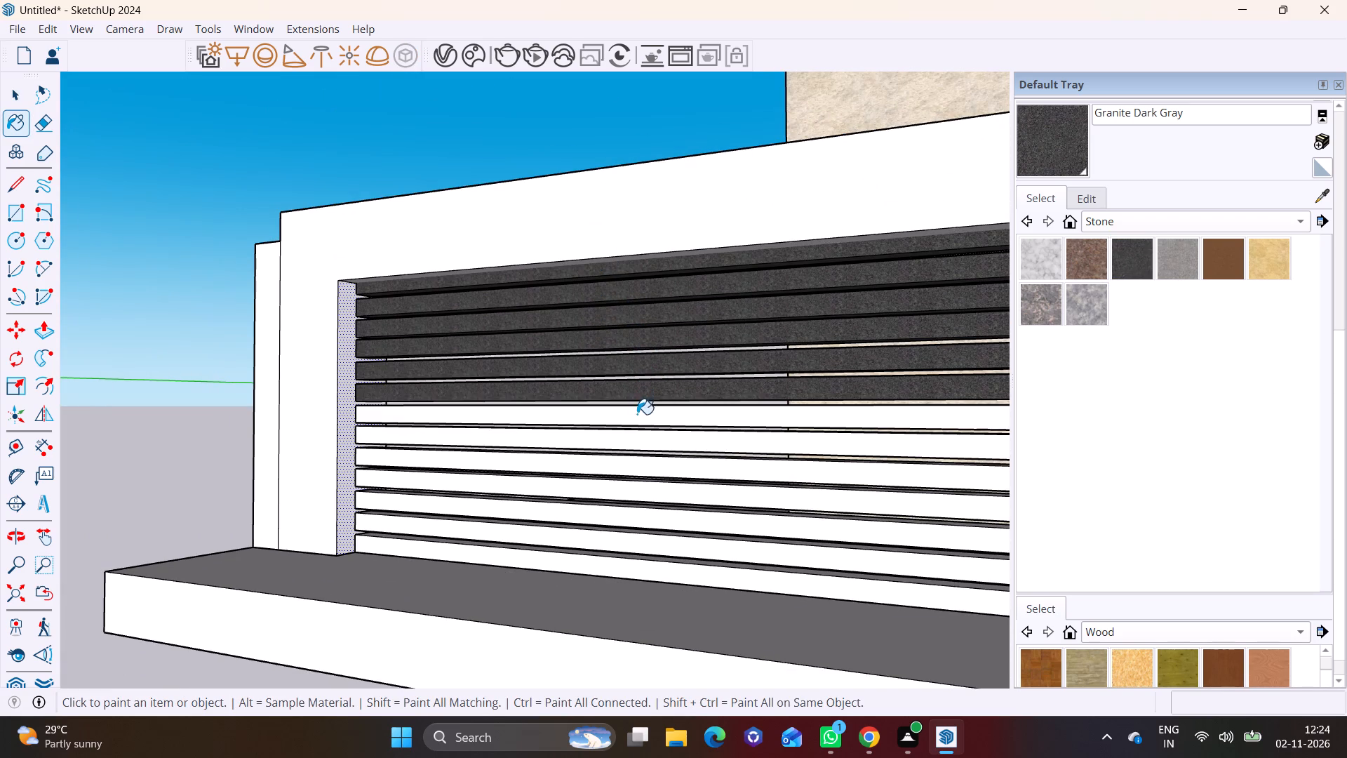
{"action": "left_click", "coordinate": [637, 414]}
{"action": "left_click", "coordinate": [653, 444]}
{"action": "left_click", "coordinate": [649, 467]}
{"action": "left_click", "coordinate": [644, 485]}
{"action": "left_click", "coordinate": [644, 515]}
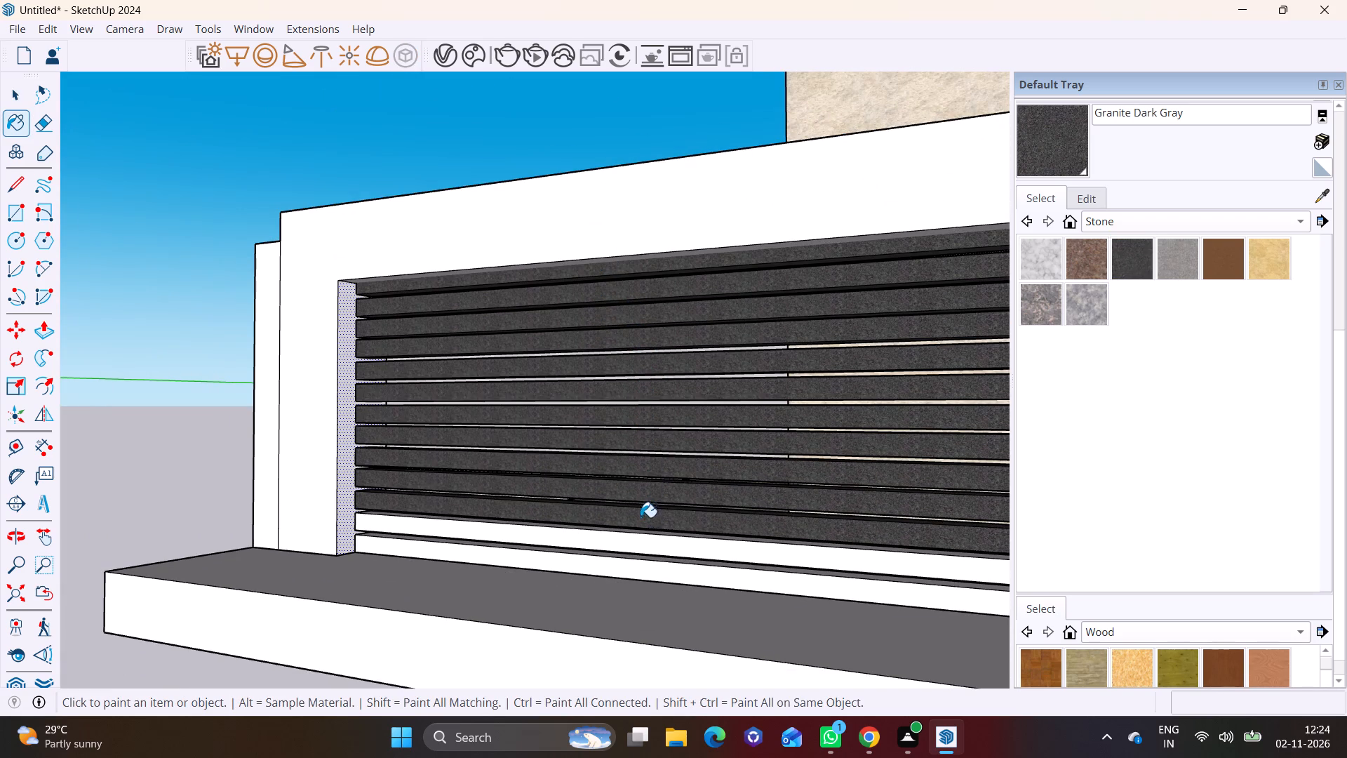
{"action": "left_click", "coordinate": [634, 547]}
{"action": "left_click", "coordinate": [615, 566]}
{"action": "key", "text": "space"}
{"action": "left_click", "coordinate": [145, 410]}
Examine the whole house exterior from the front and side, including the boundary wall, gates and balconies.
{"action": "scroll", "coordinate": [170, 412], "scroll_direction": "down", "scroll_amount": 2}
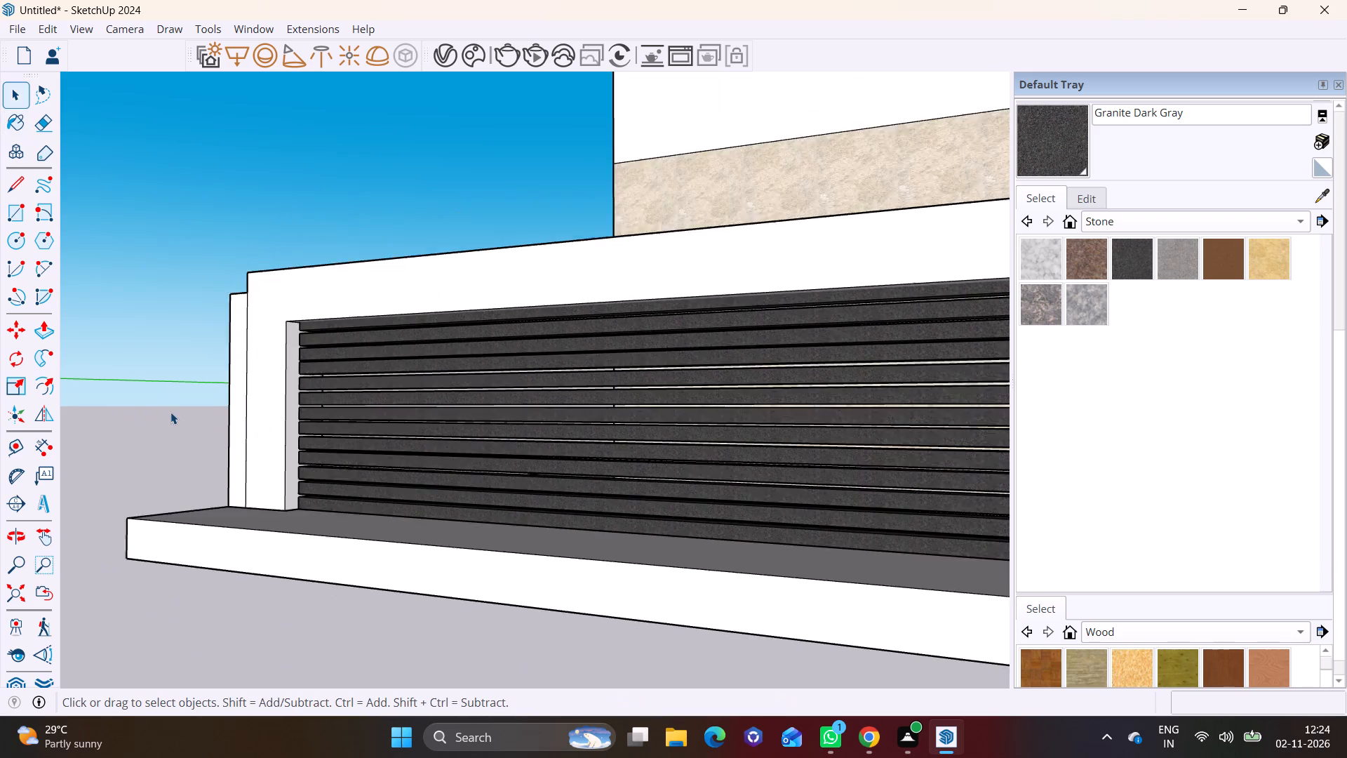
{"action": "scroll", "coordinate": [170, 412], "scroll_direction": "down", "scroll_amount": 5}
{"action": "middle_click_drag", "start_coordinate": [227, 415], "coordinate": [347, 469]}
{"action": "scroll", "coordinate": [314, 463], "scroll_direction": "down", "scroll_amount": 5}
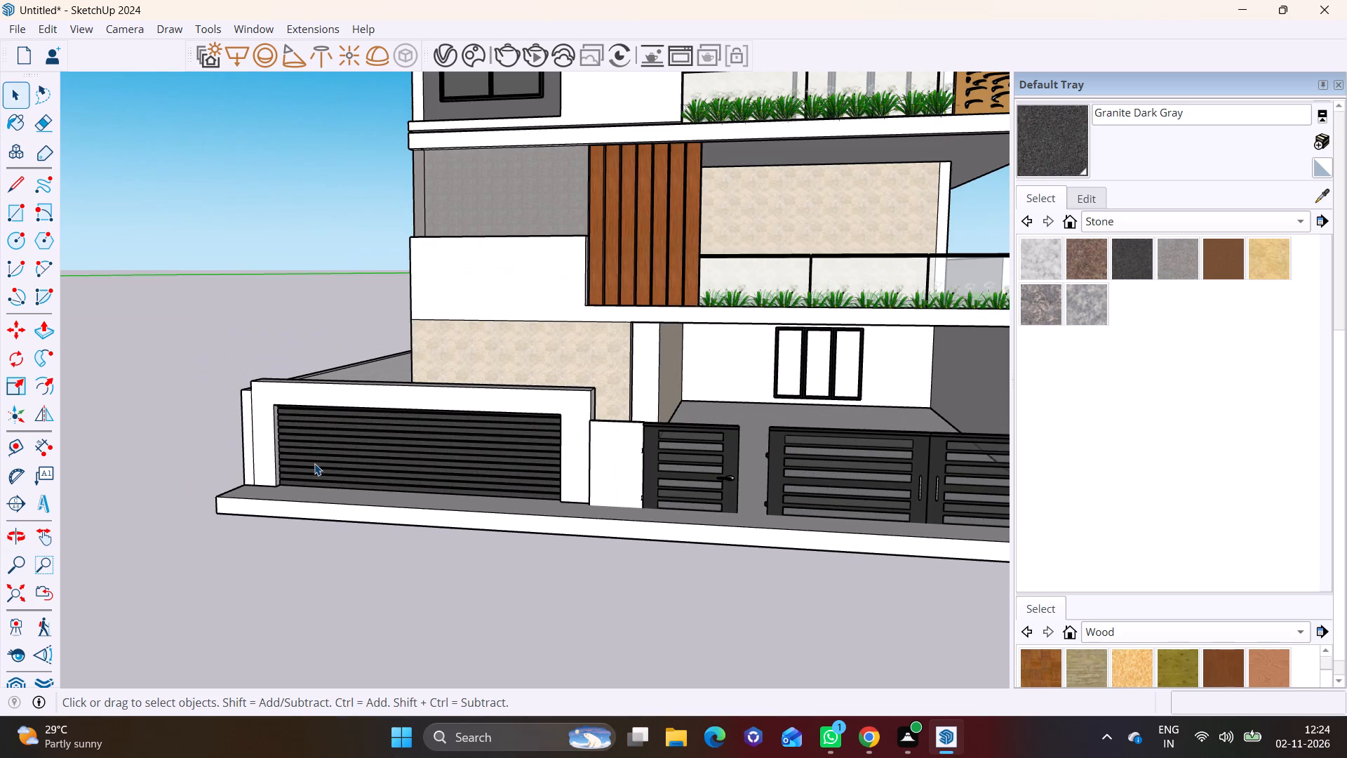
{"action": "middle_click_drag", "start_coordinate": [337, 446], "coordinate": [226, 497]}
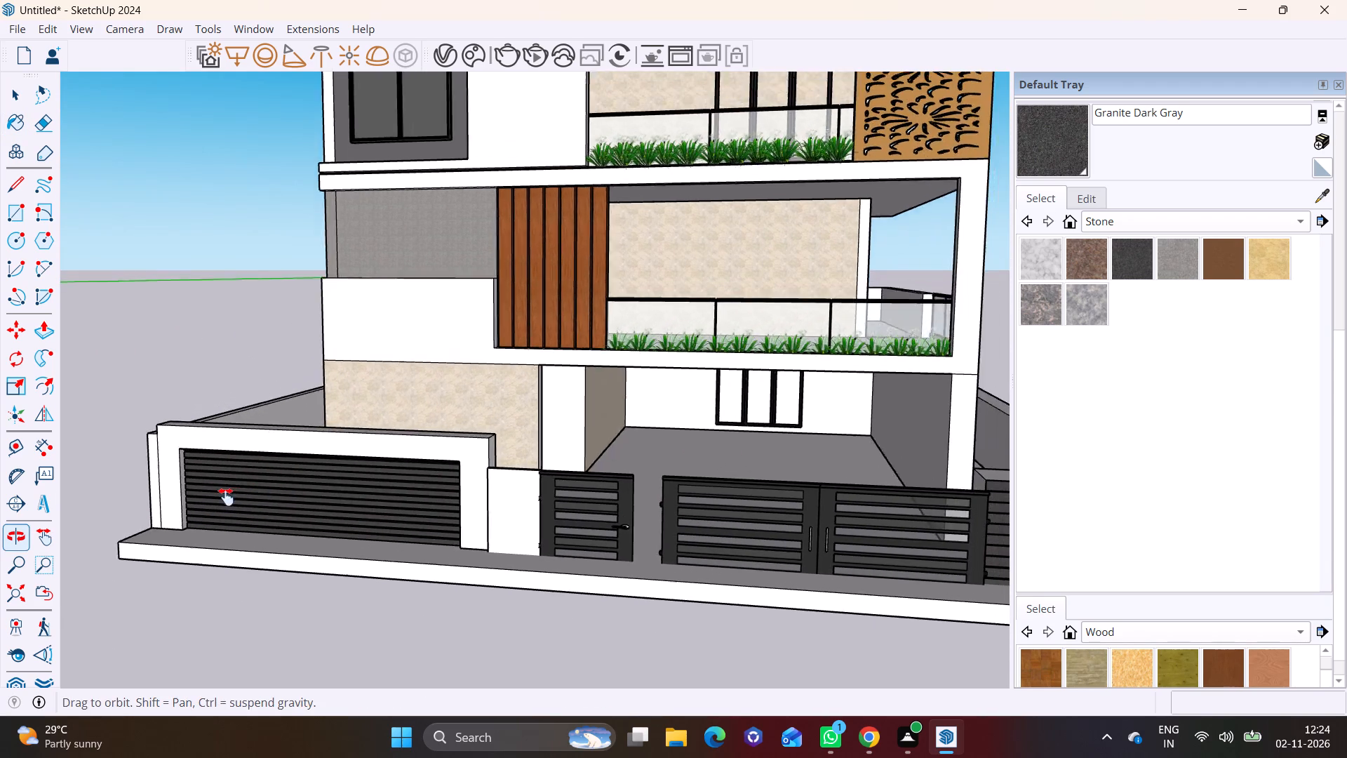
{"action": "middle_click_drag", "start_coordinate": [226, 497], "coordinate": [133, 519]}
{"action": "scroll", "coordinate": [203, 491], "scroll_direction": "down", "scroll_amount": 6}
{"action": "middle_click_drag", "start_coordinate": [262, 521], "coordinate": [276, 474]}
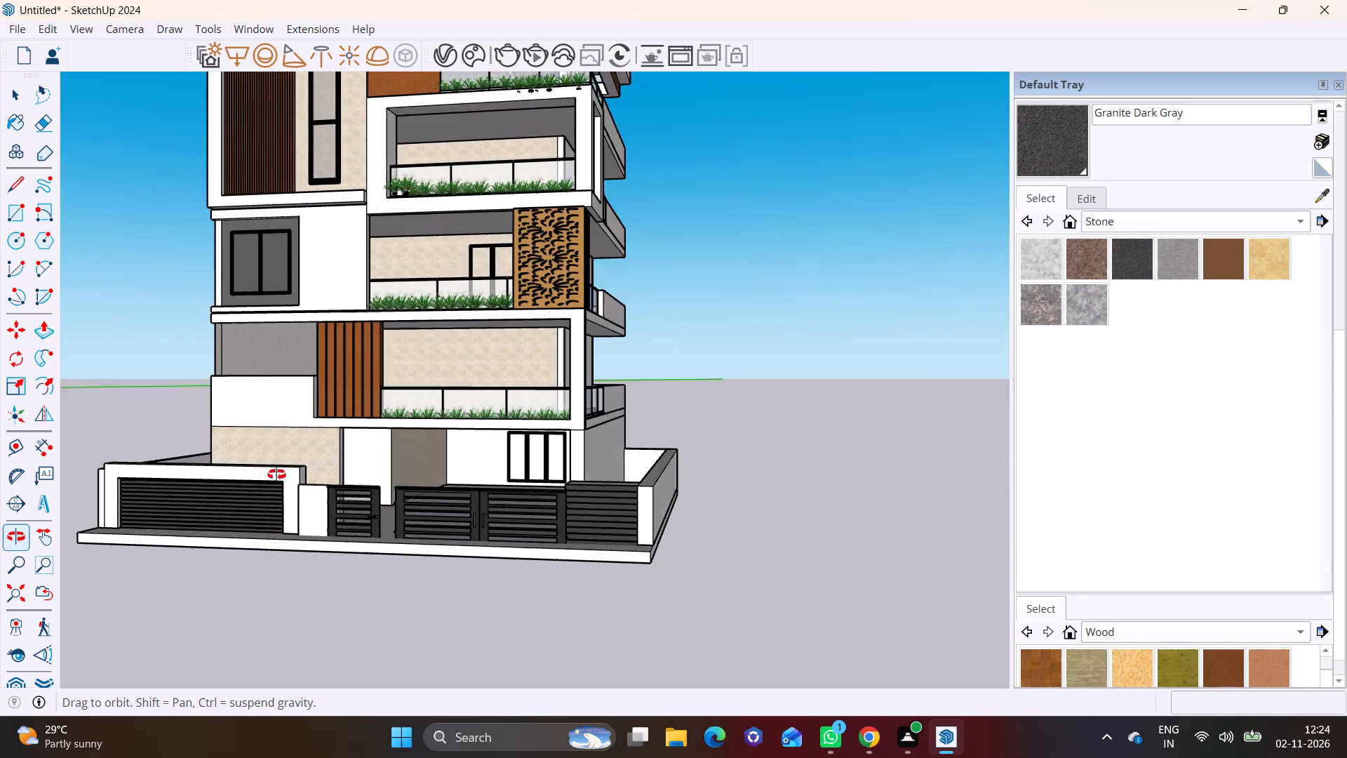
{"action": "middle_click_drag", "start_coordinate": [276, 474], "coordinate": [279, 460]}
{"action": "scroll", "coordinate": [295, 458], "scroll_direction": "down", "scroll_amount": 5}
{"action": "middle_click_drag", "start_coordinate": [443, 493], "coordinate": [345, 518]}
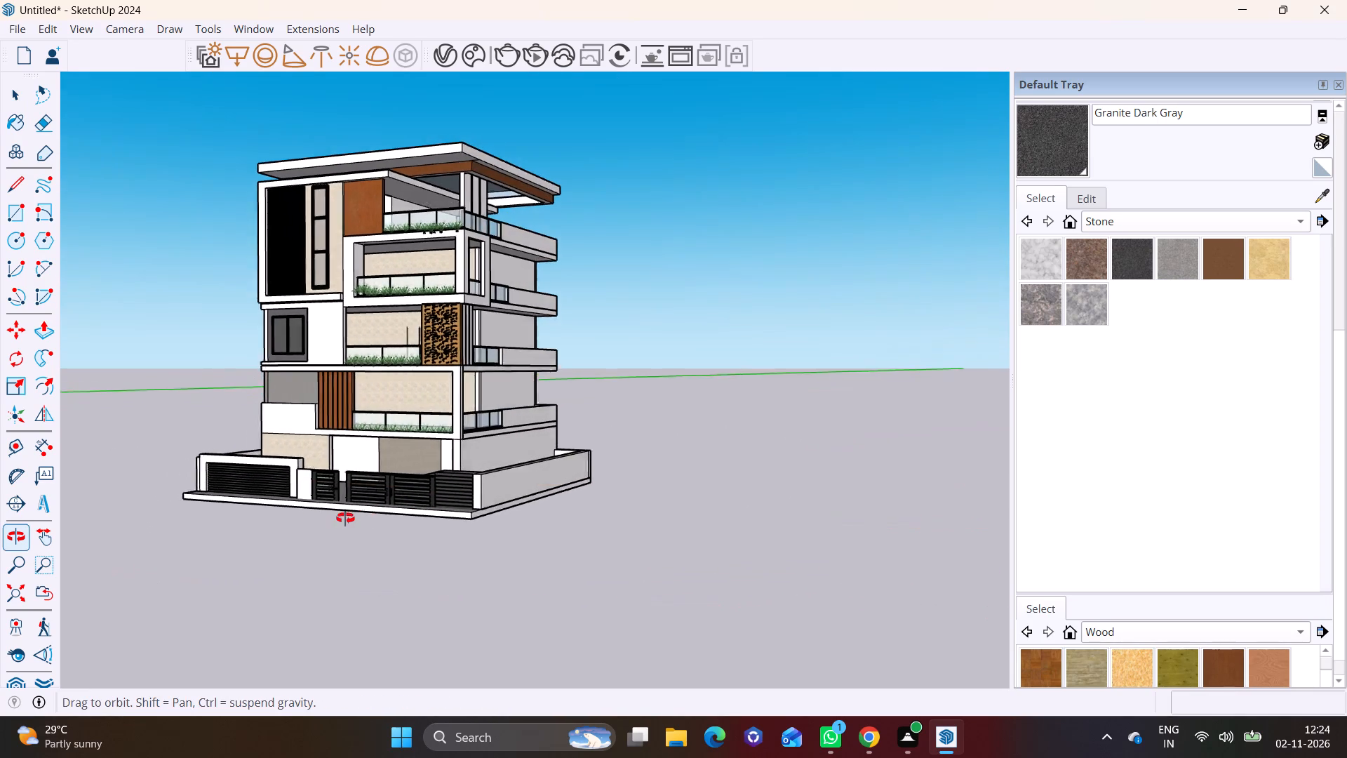
{"action": "middle_click_drag", "start_coordinate": [345, 518], "coordinate": [304, 517]}
{"action": "middle_click_drag", "start_coordinate": [361, 491], "coordinate": [136, 545], "text": "shift"}
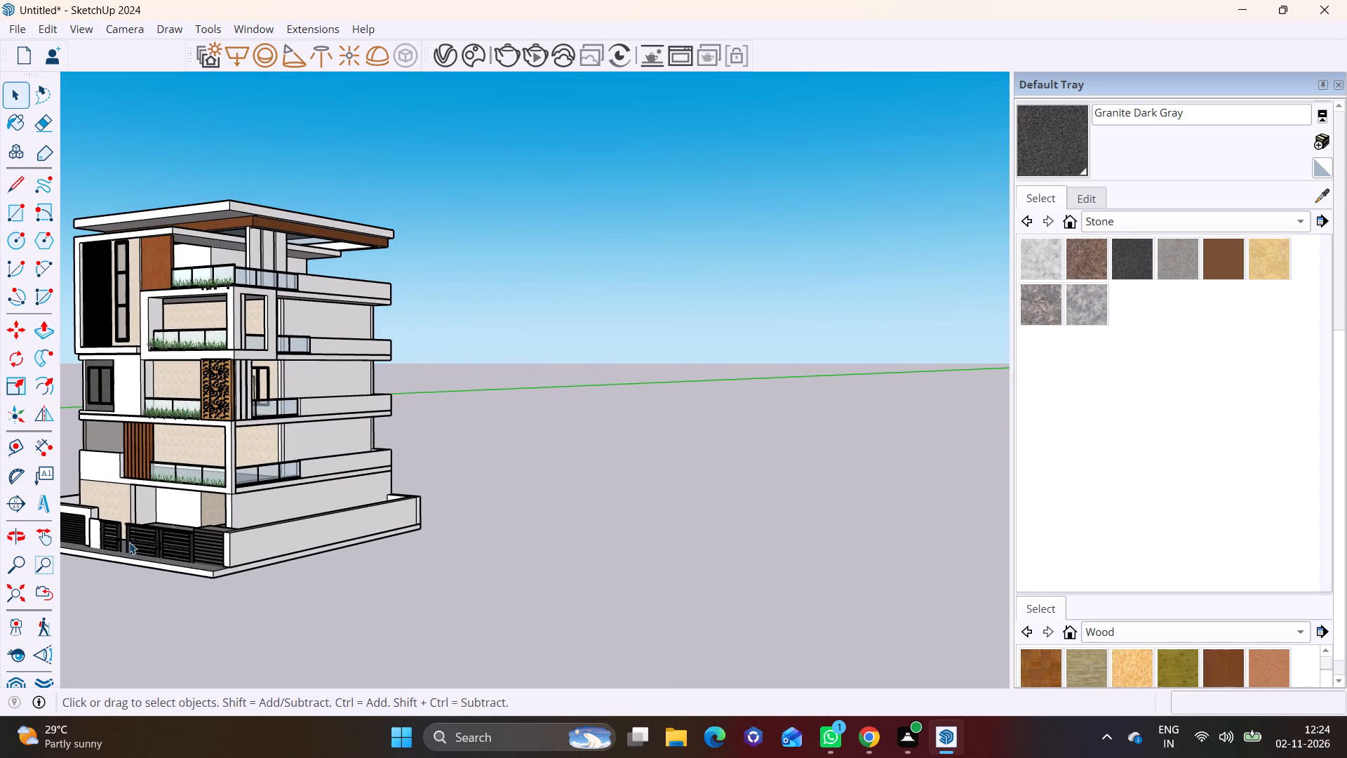
{"action": "scroll", "coordinate": [267, 415], "scroll_direction": "up", "scroll_amount": 2}
{"action": "middle_click_drag", "start_coordinate": [268, 419], "coordinate": [313, 568], "text": "shift"}
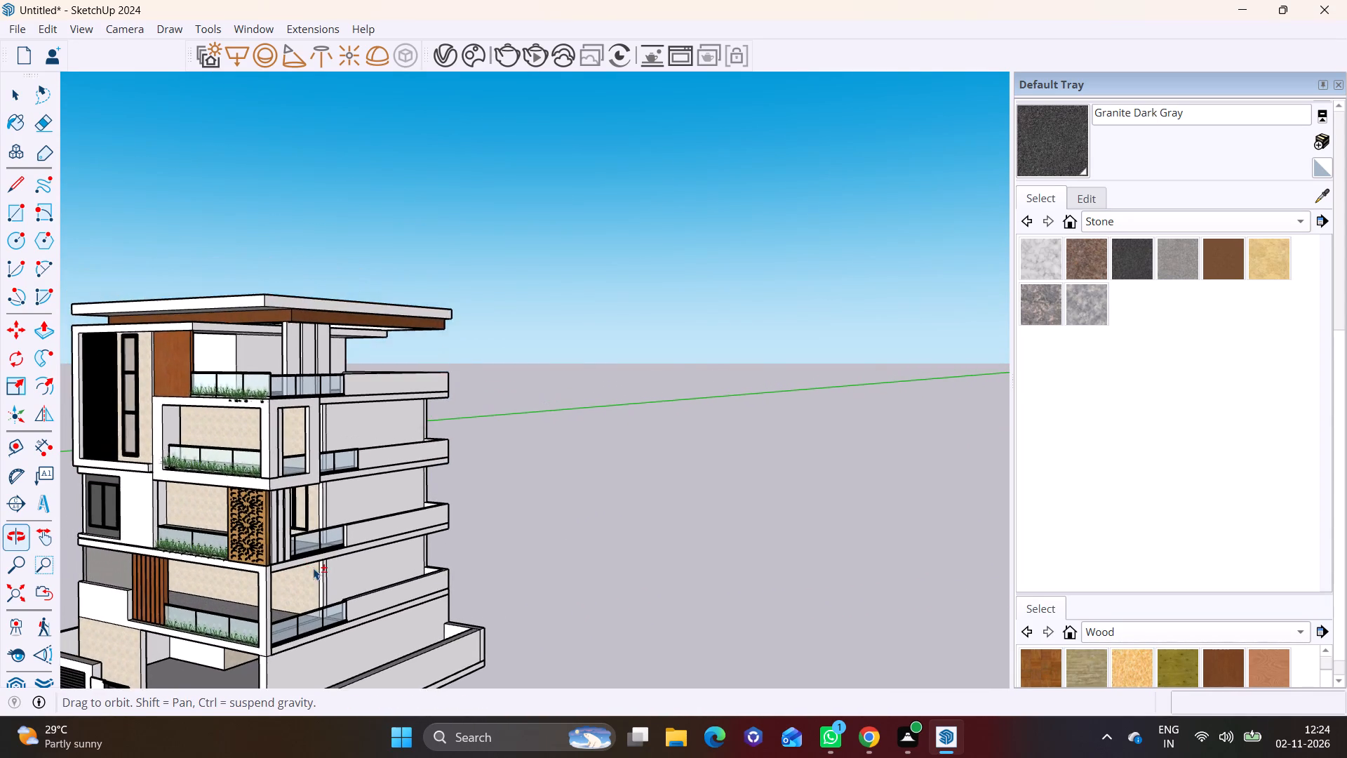
{"action": "scroll", "coordinate": [304, 564], "scroll_direction": "down", "scroll_amount": 4}
{"action": "middle_click_drag", "start_coordinate": [304, 564], "coordinate": [327, 521]}
{"action": "middle_click_drag", "start_coordinate": [289, 530], "coordinate": [354, 529]}
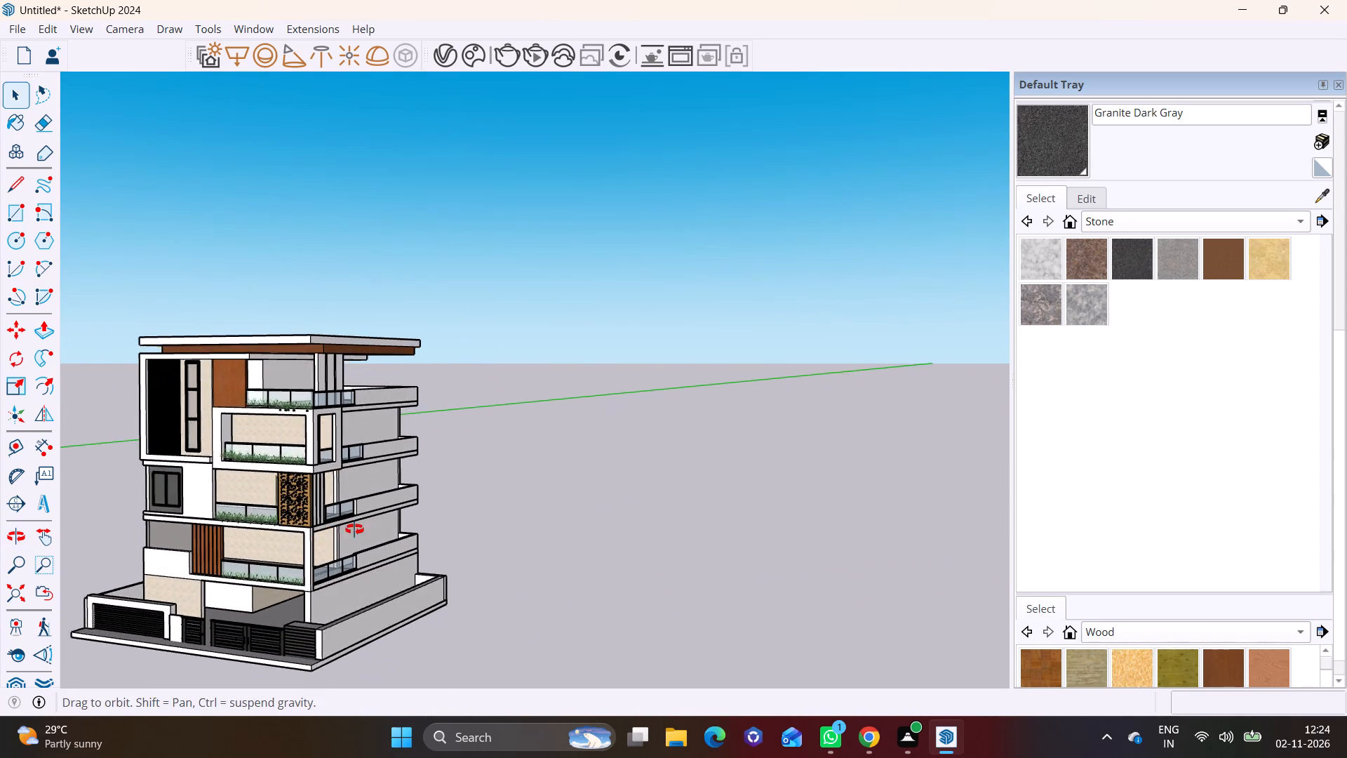
{"action": "middle_click_drag", "start_coordinate": [354, 529], "coordinate": [356, 531]}
{"action": "scroll", "coordinate": [181, 506], "scroll_direction": "up", "scroll_amount": 6}
{"action": "middle_click_drag", "start_coordinate": [223, 507], "coordinate": [422, 457], "text": "shift"}
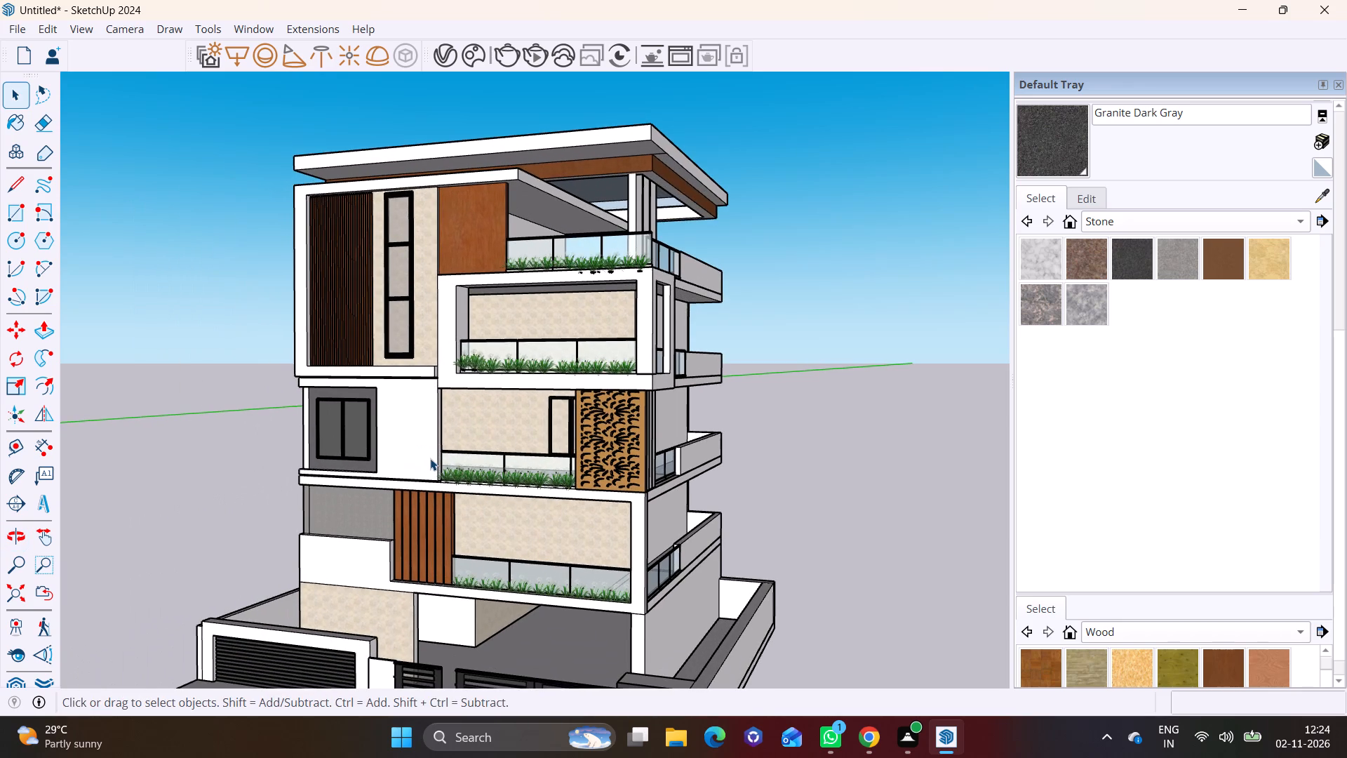
{"action": "scroll", "coordinate": [430, 458], "scroll_direction": "down", "scroll_amount": 1}
{"action": "middle_click_drag", "start_coordinate": [517, 487], "coordinate": [520, 448], "text": "shift"}
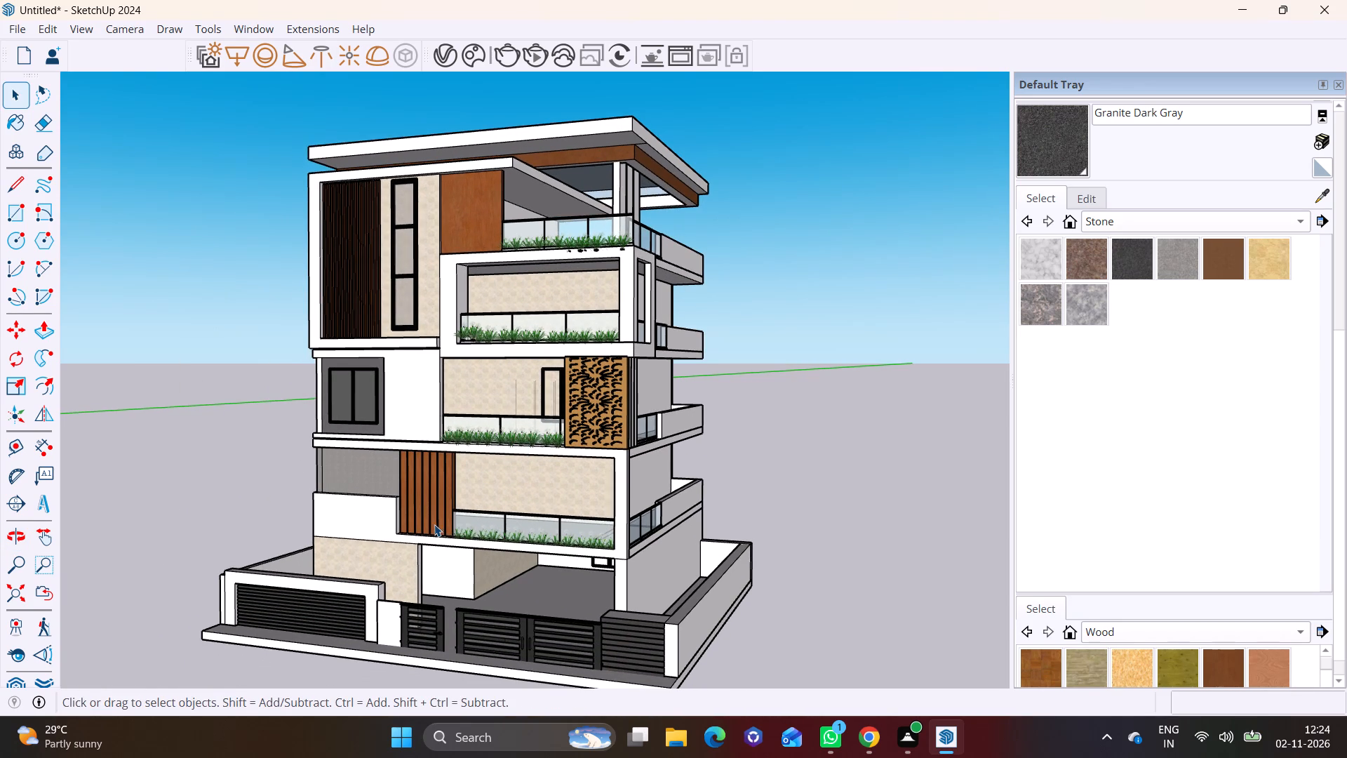
{"action": "middle_click_drag", "start_coordinate": [429, 512], "coordinate": [326, 499], "text": "shift"}
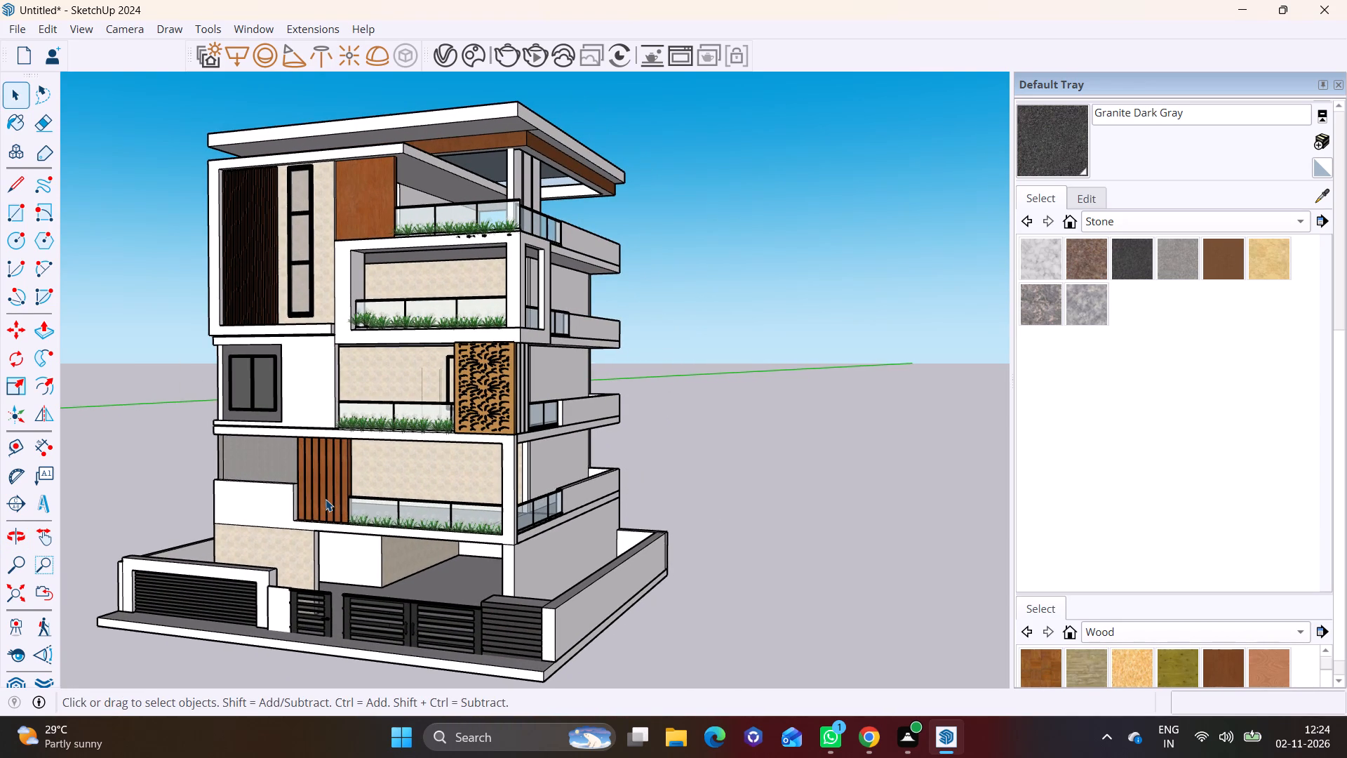
{"action": "middle_click_drag", "start_coordinate": [319, 506], "coordinate": [43, 513]}
Move the black-barred frame embedded in the beige balcony wall straight down about 11' 1" to the balcony one floor below.
{"action": "scroll", "coordinate": [369, 467], "scroll_direction": "up", "scroll_amount": 5}
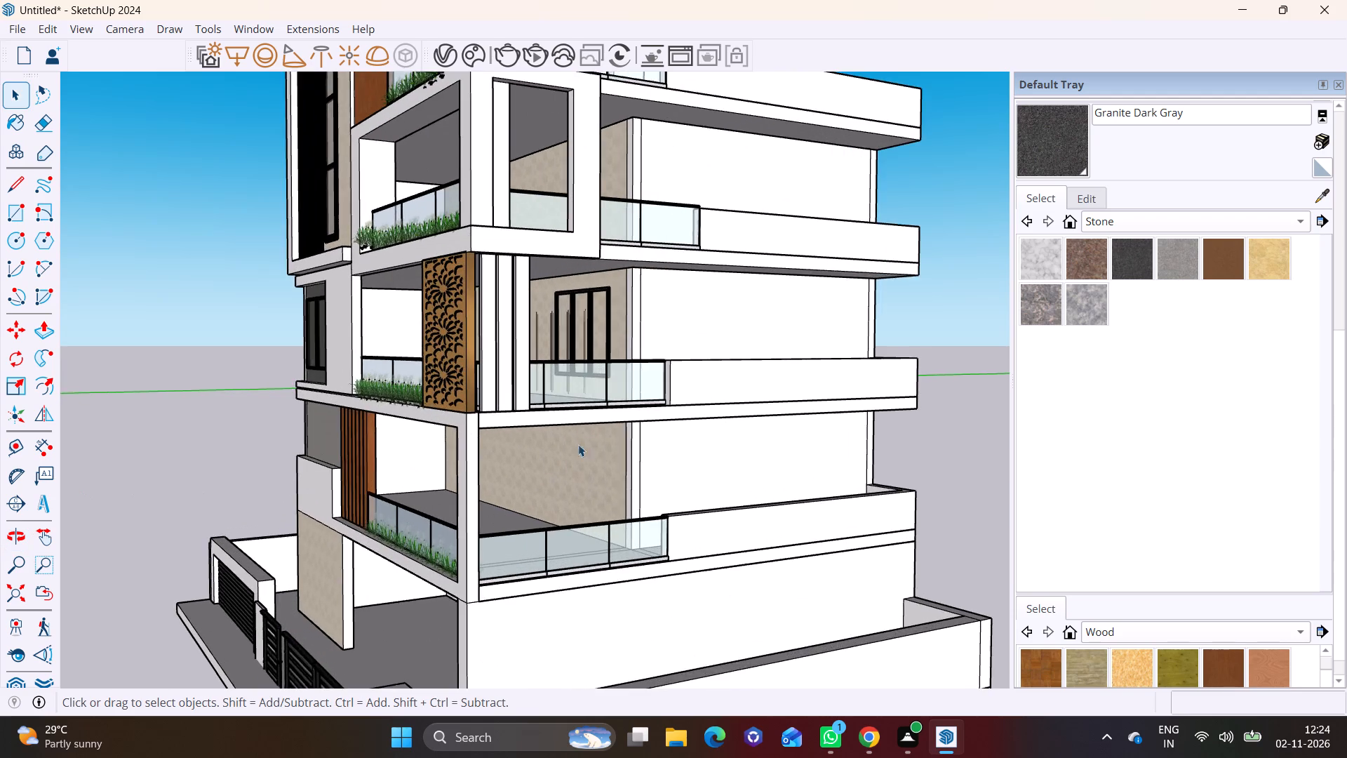
{"action": "middle_click_drag", "start_coordinate": [590, 440], "coordinate": [536, 463]}
{"action": "left_click", "coordinate": [539, 345]}
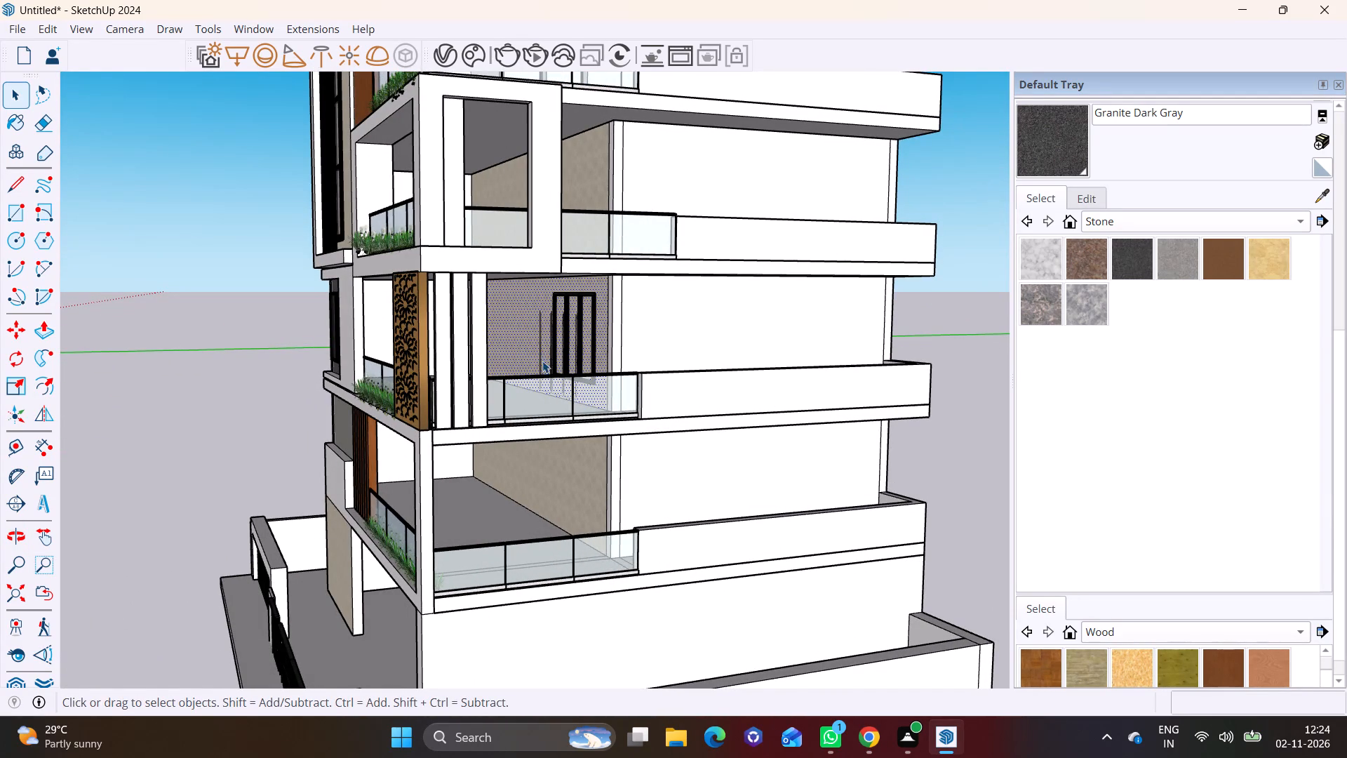
{"action": "left_click", "coordinate": [542, 361]}
{"action": "left_click", "coordinate": [547, 364]}
{"action": "key", "text": "m"}
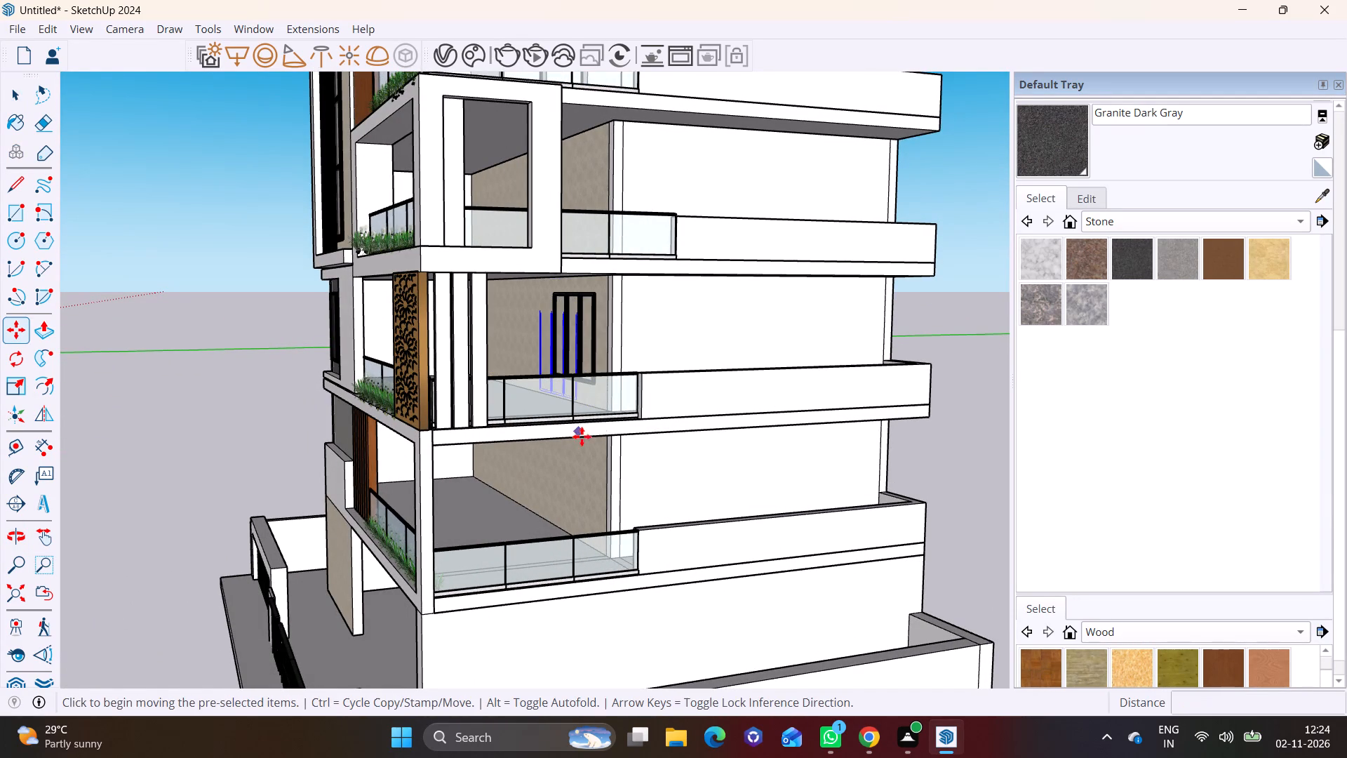
{"action": "left_click", "coordinate": [582, 321]}
{"action": "key", "text": "space"}
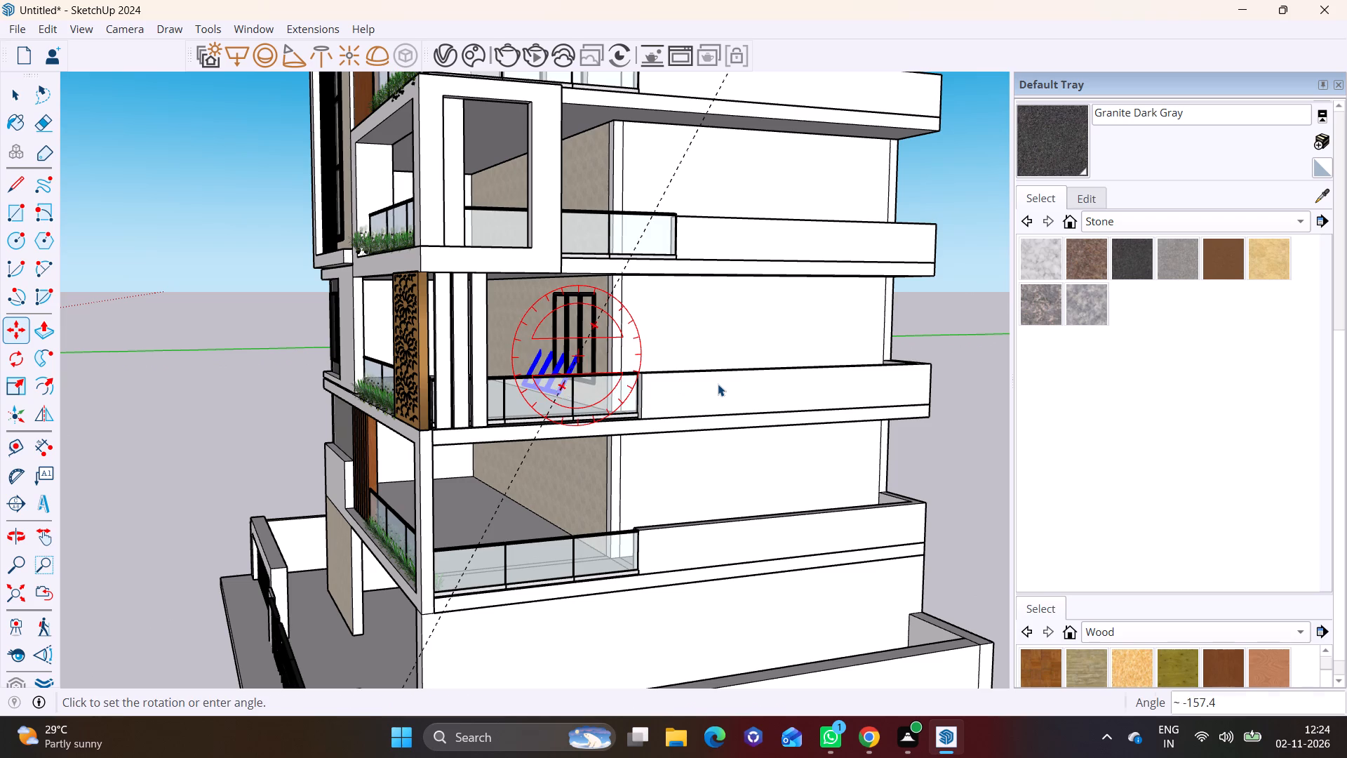
{"action": "key", "text": "m"}
{"action": "left_click", "coordinate": [583, 314]}
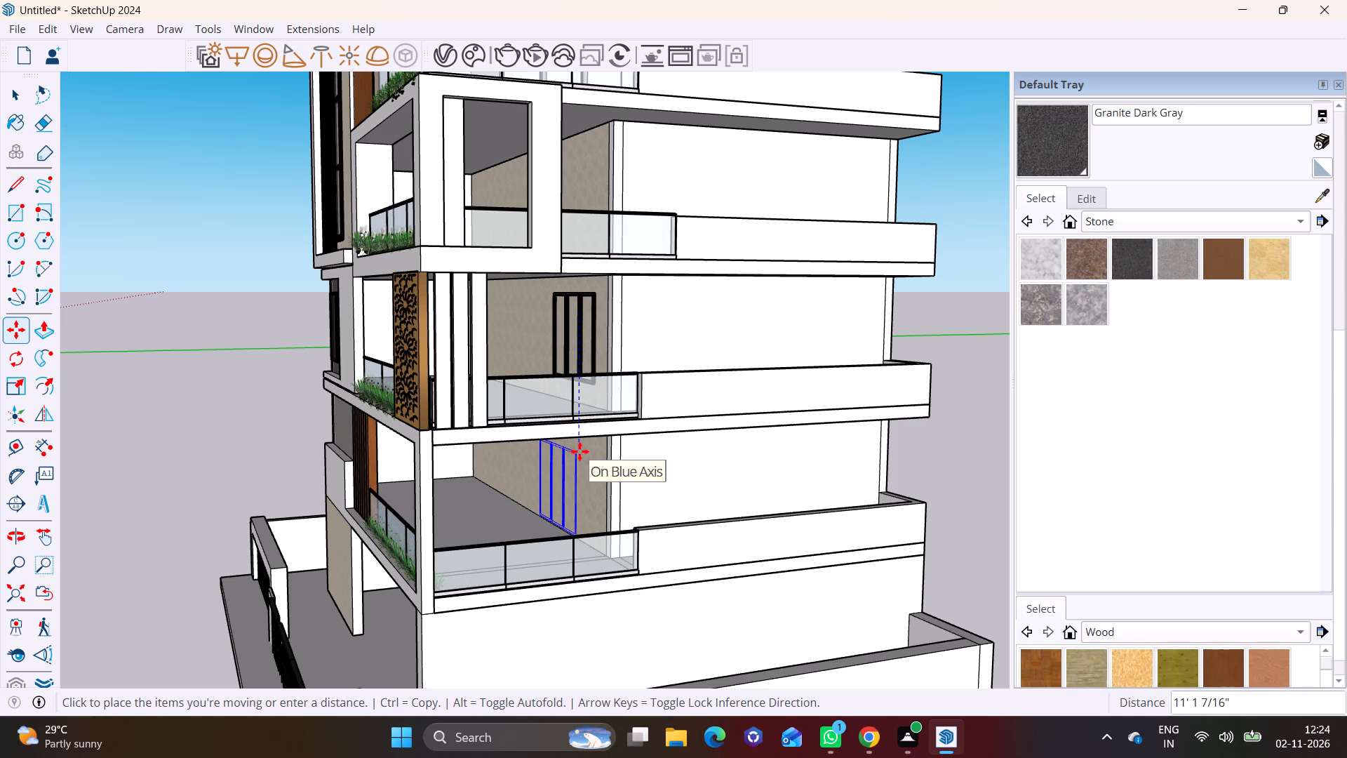
{"action": "left_click", "coordinate": [579, 451]}
{"action": "key", "text": "space"}
Shift the embedded black frame about 2' out of the lower balcony's beige wall into the open balcony space.
{"action": "scroll", "coordinate": [707, 464], "scroll_direction": "up", "scroll_amount": 7}
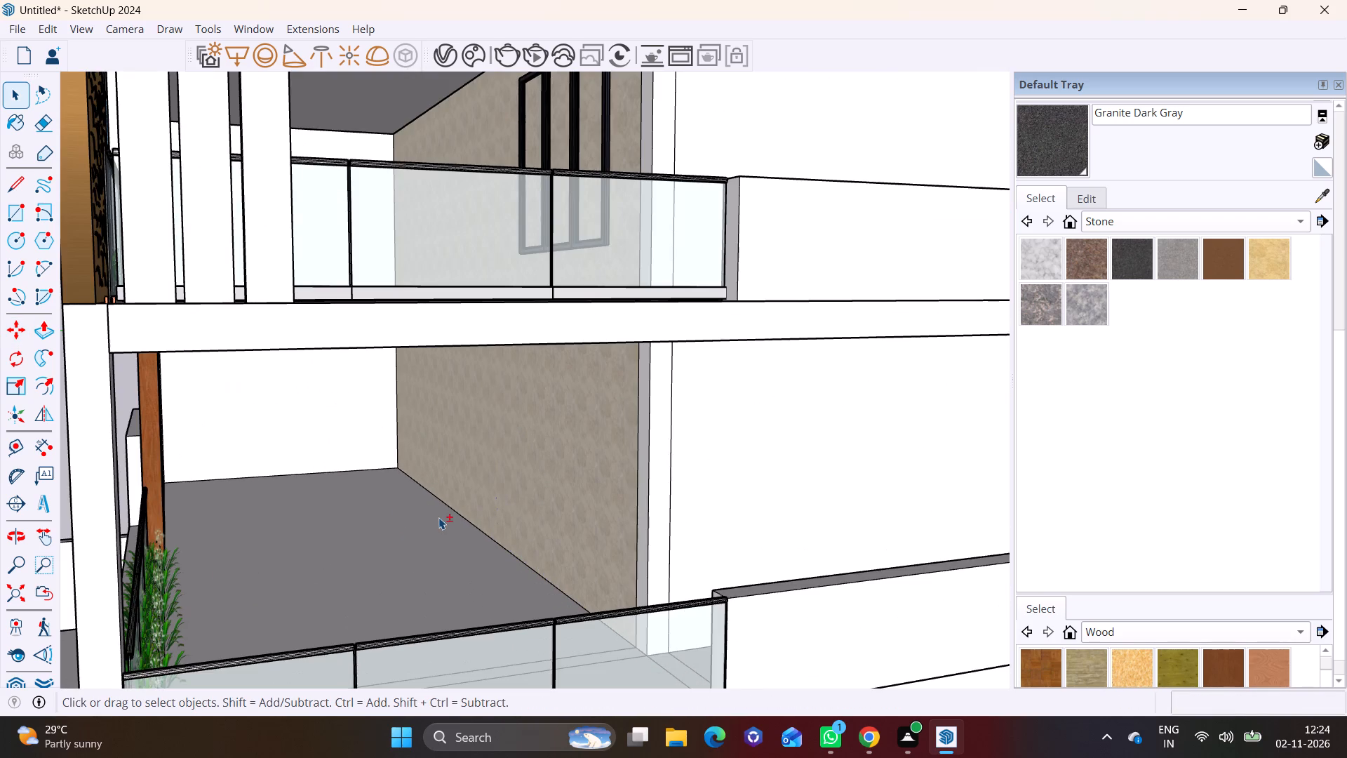
{"action": "scroll", "coordinate": [443, 514], "scroll_direction": "down", "scroll_amount": 4}
{"action": "key", "text": "m"}
{"action": "left_click", "coordinate": [502, 507]}
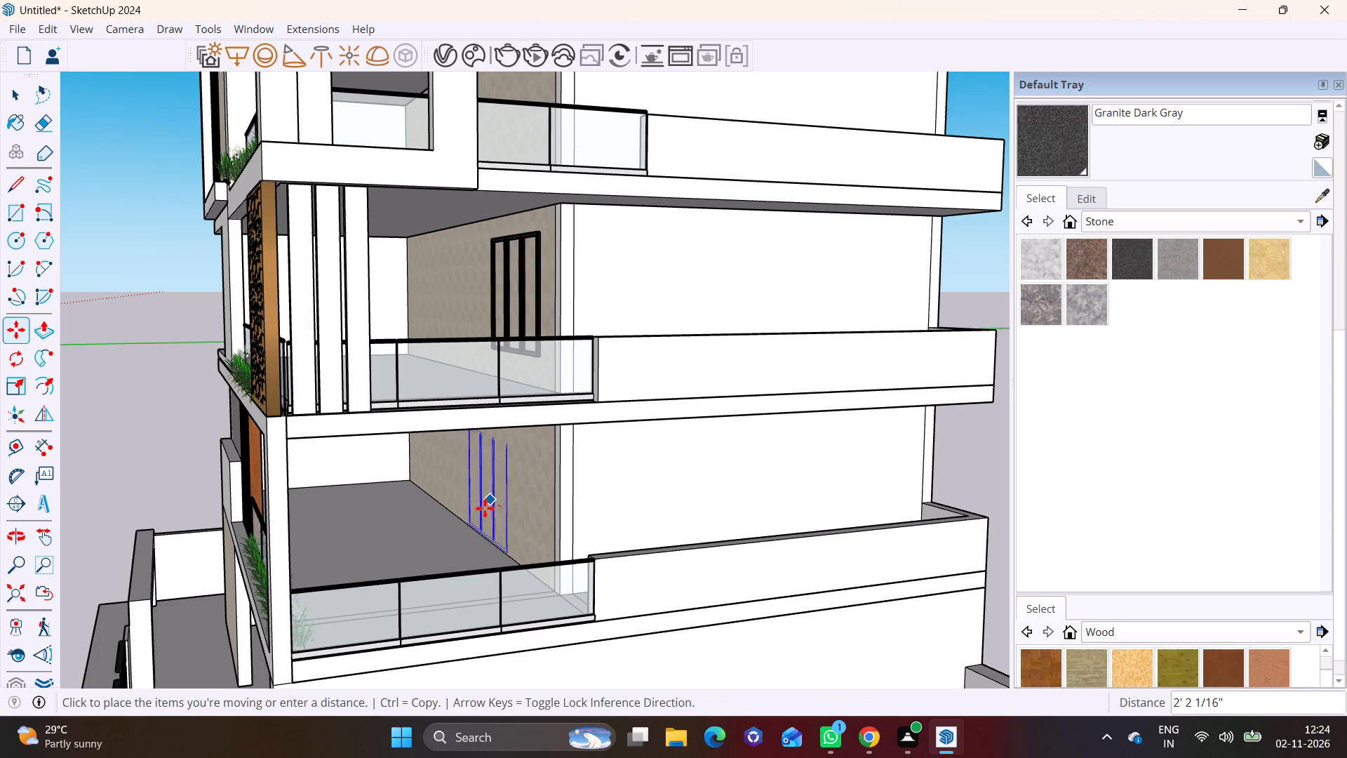
{"action": "left_click", "coordinate": [480, 512]}
{"action": "key", "text": "space"}
{"action": "left_click", "coordinate": [179, 476]}
Move the black frame sideways about 9 3/16" so it sits against the lower balcony's beige wall.
{"action": "middle_click_drag", "start_coordinate": [497, 543], "coordinate": [387, 541]}
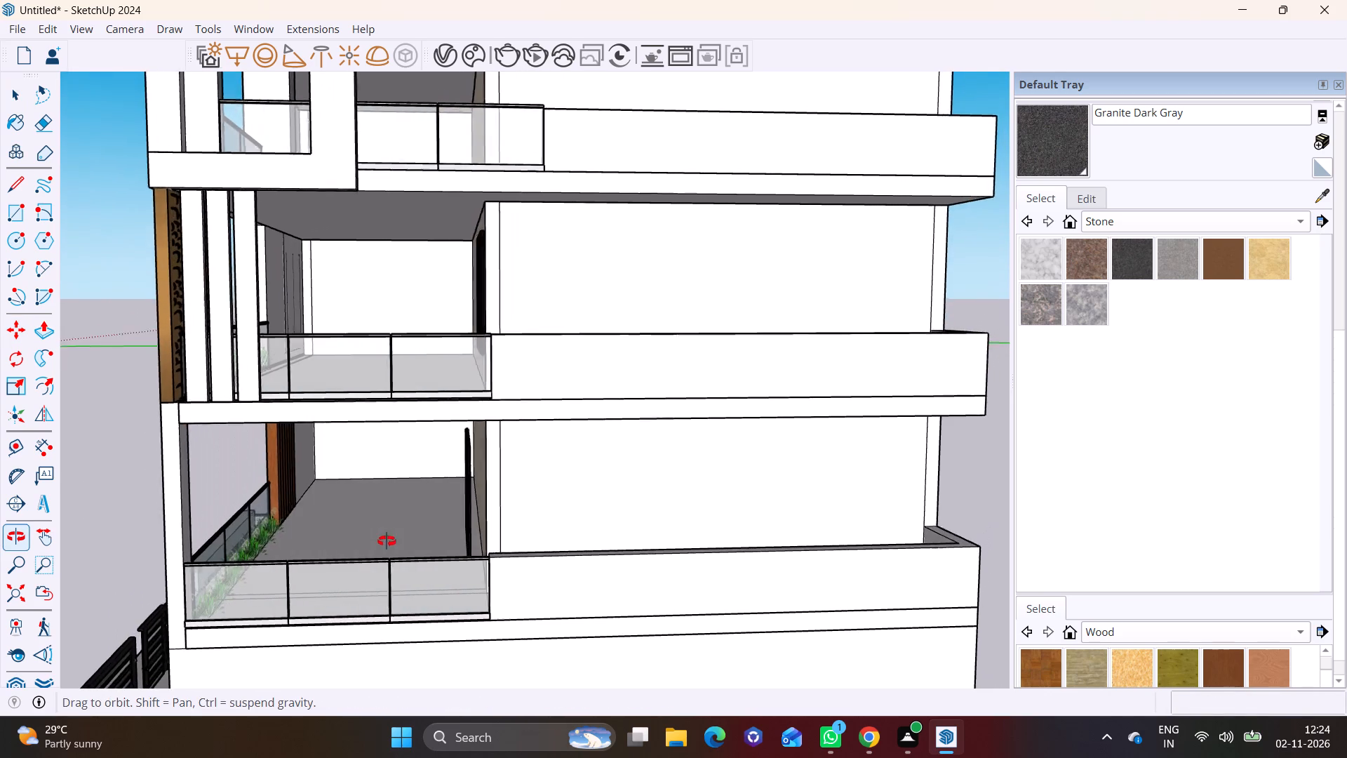
{"action": "middle_click_drag", "start_coordinate": [387, 541], "coordinate": [389, 540]}
{"action": "scroll", "coordinate": [464, 493], "scroll_direction": "up", "scroll_amount": 6}
{"action": "middle_click_drag", "start_coordinate": [483, 498], "coordinate": [500, 480]}
{"action": "left_click", "coordinate": [501, 481]}
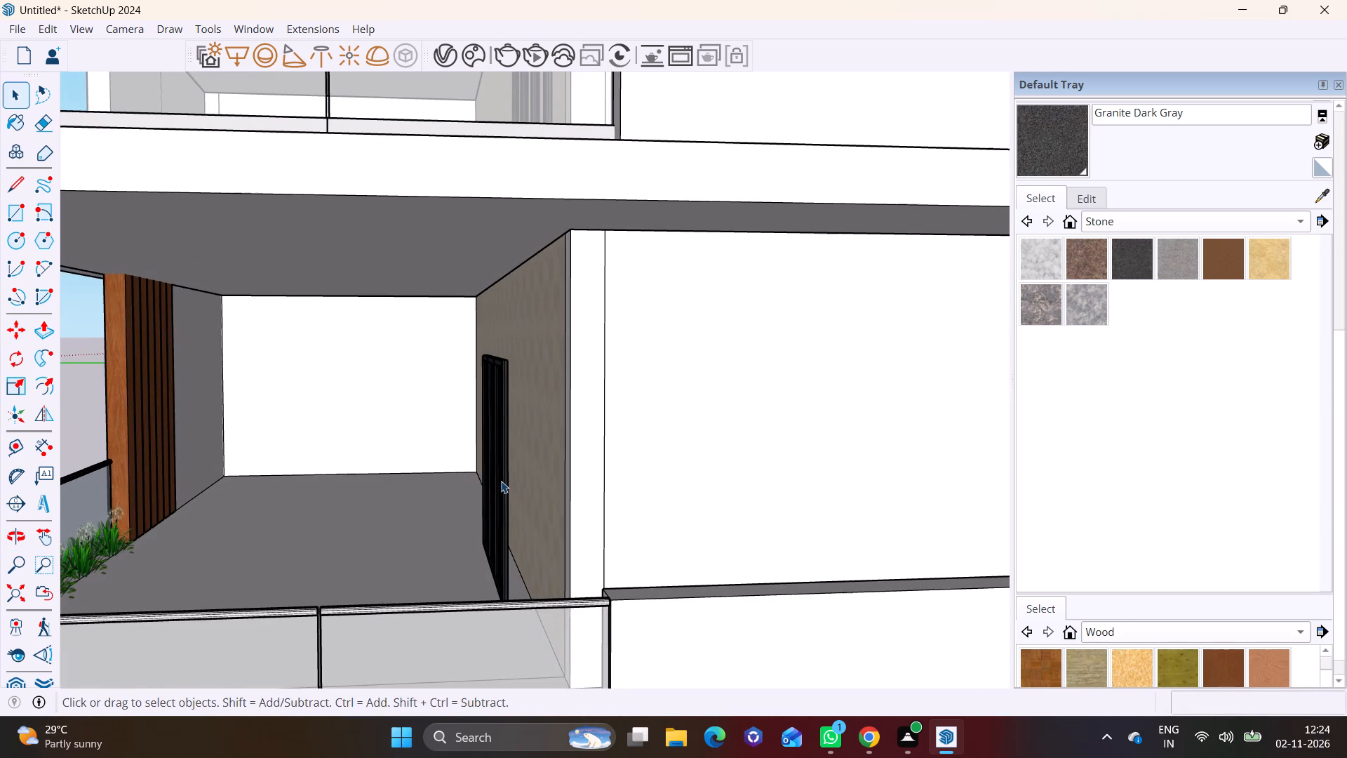
{"action": "key", "text": "m"}
{"action": "left_click", "coordinate": [506, 491]}
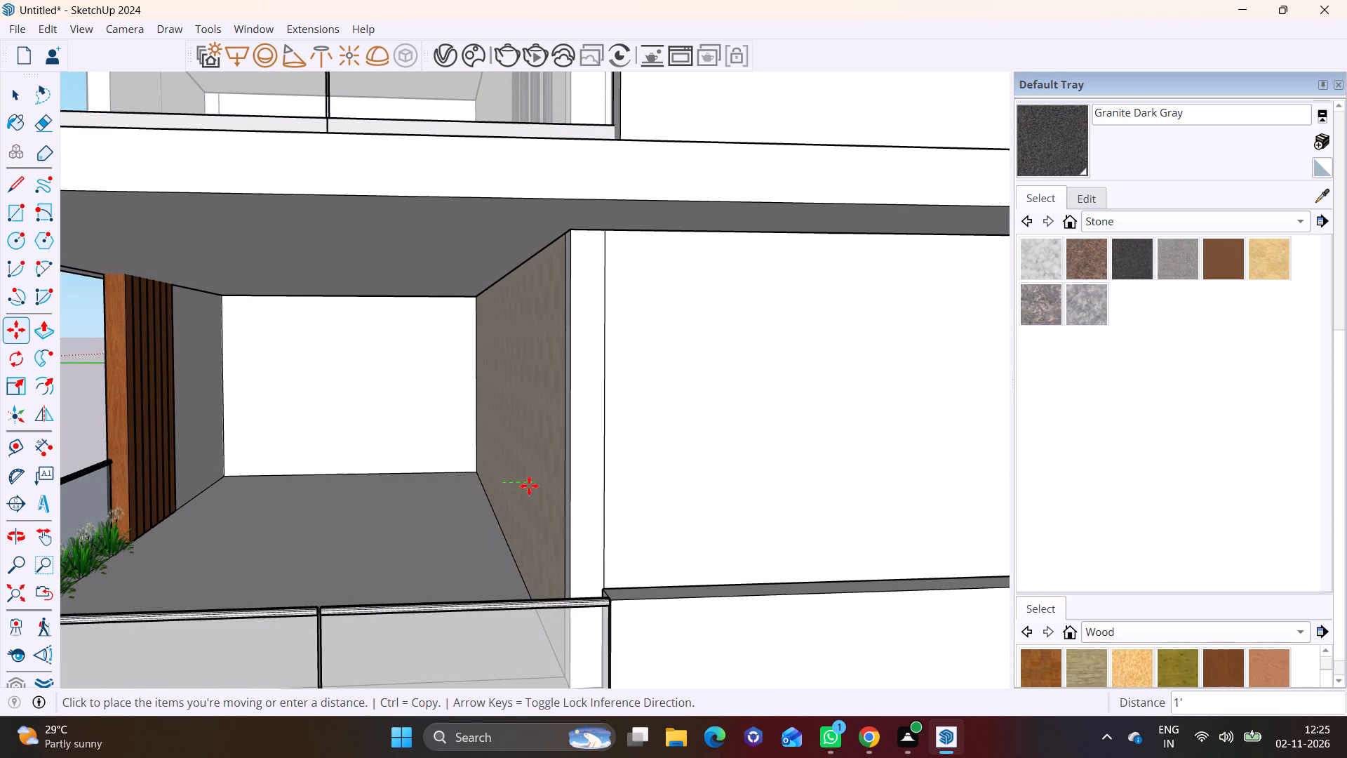
{"action": "key", "text": "space"}
{"action": "middle_click_drag", "start_coordinate": [461, 467], "coordinate": [474, 501]}
{"action": "scroll", "coordinate": [525, 609], "scroll_direction": "up", "scroll_amount": 3}
{"action": "middle_click_drag", "start_coordinate": [520, 613], "coordinate": [492, 544], "text": "shift"}
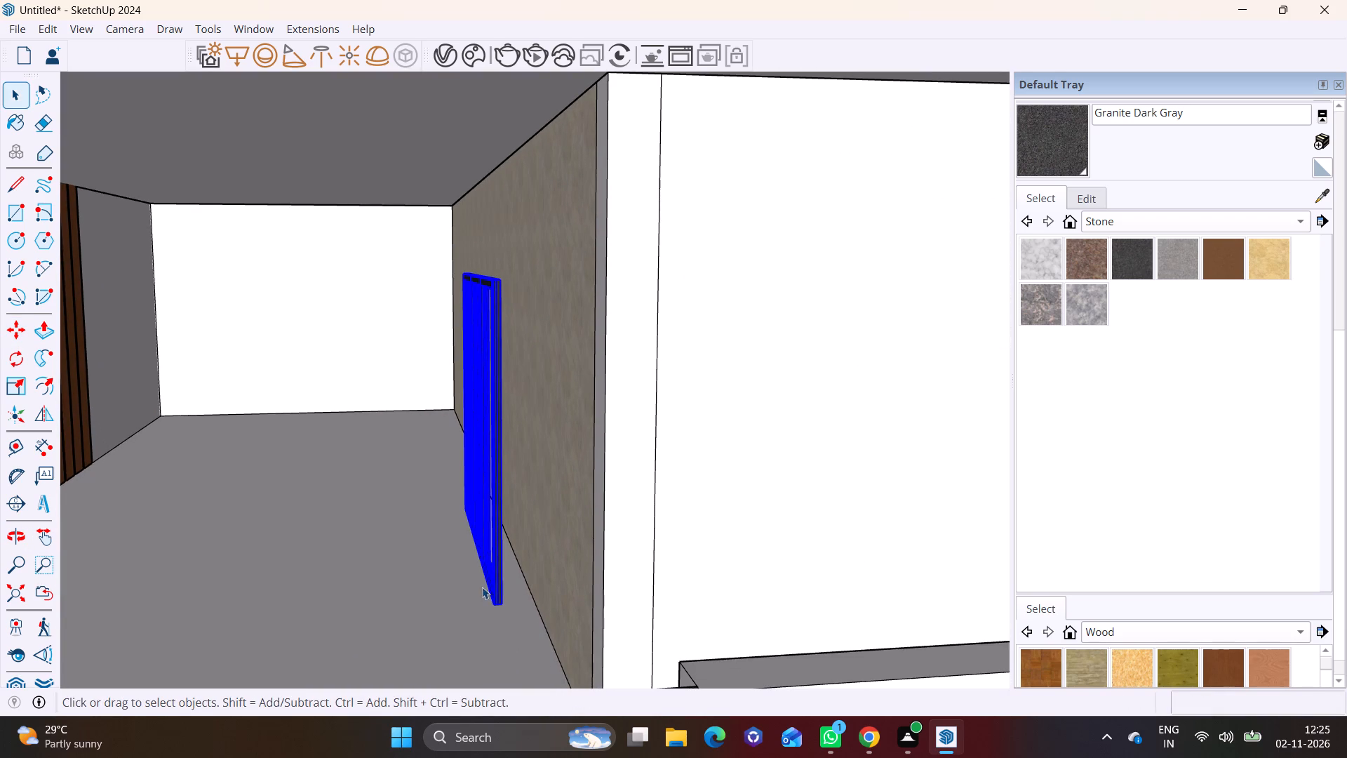
{"action": "key", "text": "m"}
{"action": "left_click", "coordinate": [495, 598]}
{"action": "left_click", "coordinate": [529, 595]}
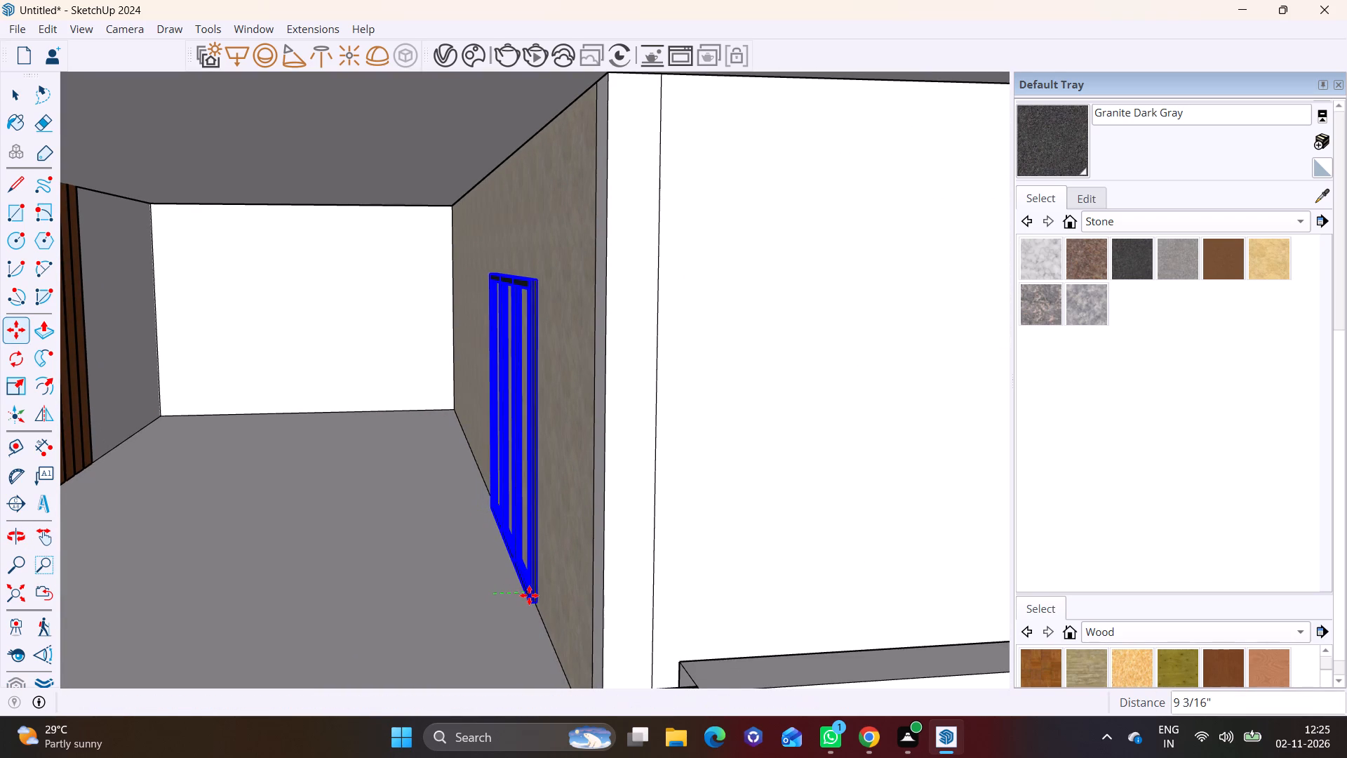
Examine the house exterior around the balconies from the front and side.
{"action": "key", "text": "space"}
{"action": "left_click", "coordinate": [315, 368]}
{"action": "scroll", "coordinate": [315, 411], "scroll_direction": "down", "scroll_amount": 6}
{"action": "middle_click_drag", "start_coordinate": [363, 469], "coordinate": [800, 419]}
{"action": "scroll", "coordinate": [753, 466], "scroll_direction": "down", "scroll_amount": 6}
{"action": "middle_click_drag", "start_coordinate": [738, 471], "coordinate": [433, 550], "text": "shift"}
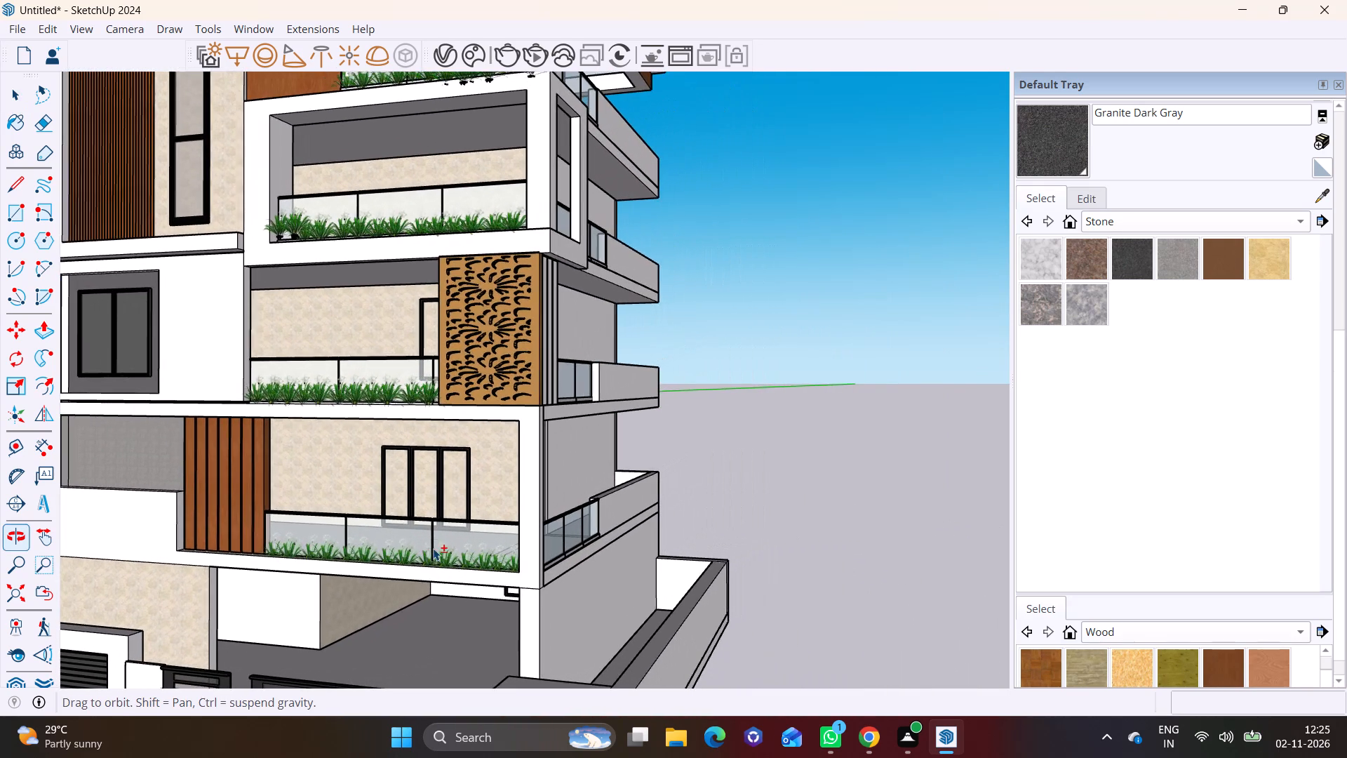
{"action": "scroll", "coordinate": [440, 532], "scroll_direction": "down", "scroll_amount": 6}
{"action": "middle_click_drag", "start_coordinate": [475, 420], "coordinate": [474, 521], "text": "shift"}
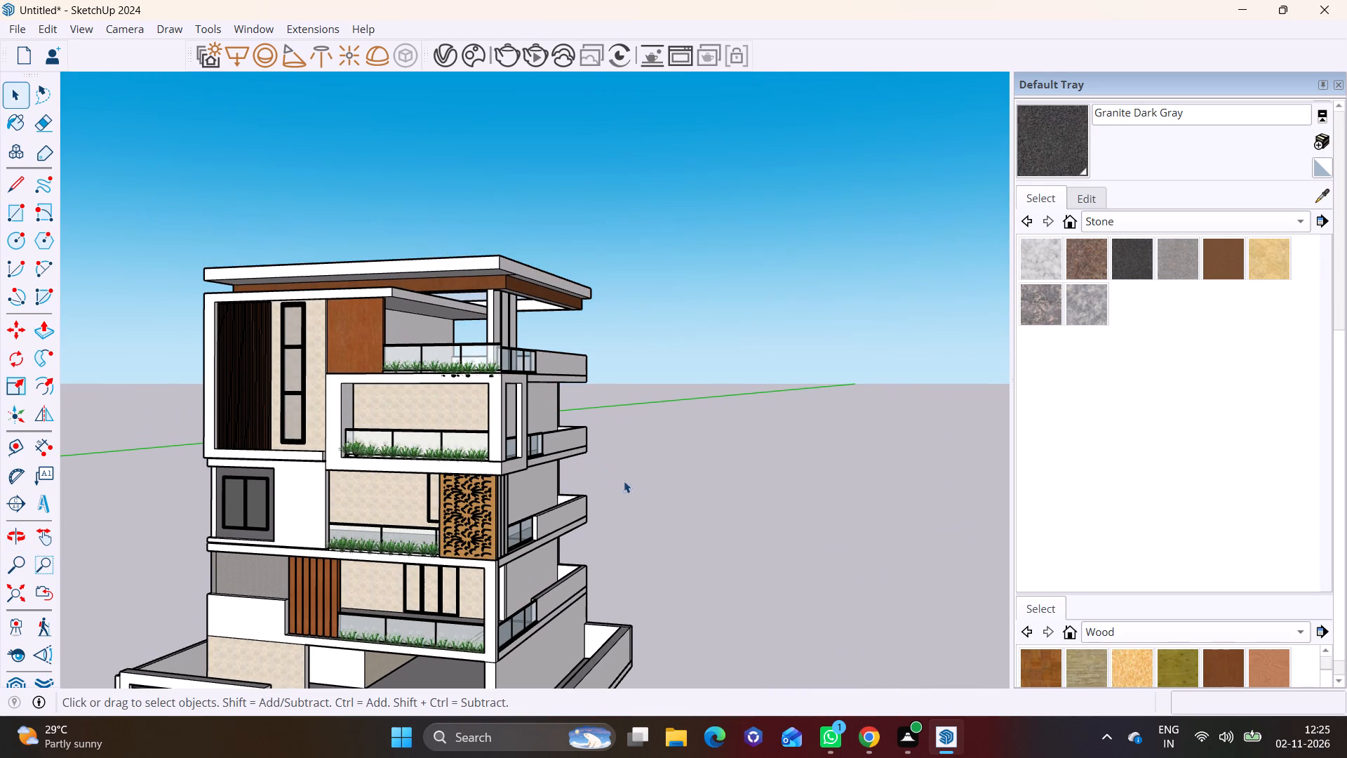
{"action": "scroll", "coordinate": [634, 481], "scroll_direction": "up", "scroll_amount": 4}
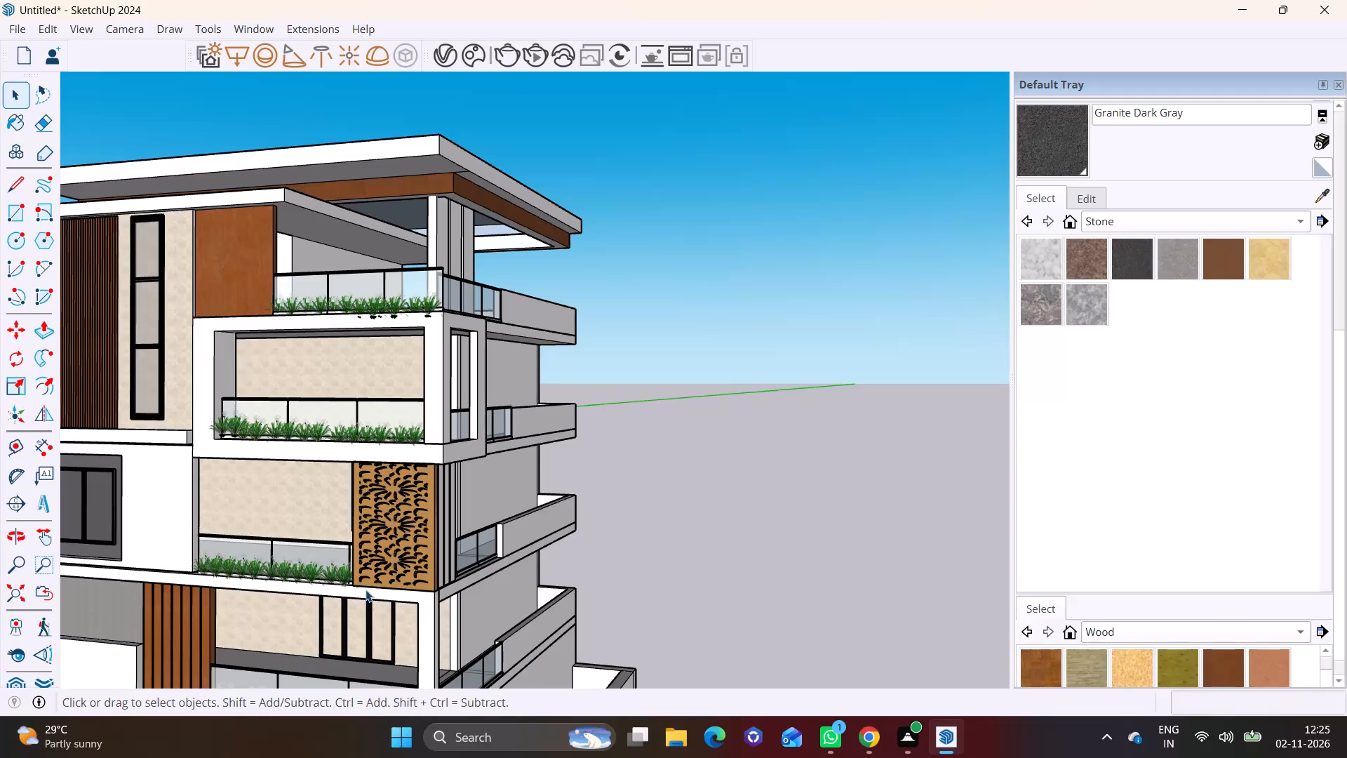
Extend the white side frame of the projecting third-level balcony about 6' along the side of the house with Push/Pull.
{"action": "middle_click_drag", "start_coordinate": [477, 373], "coordinate": [252, 404]}
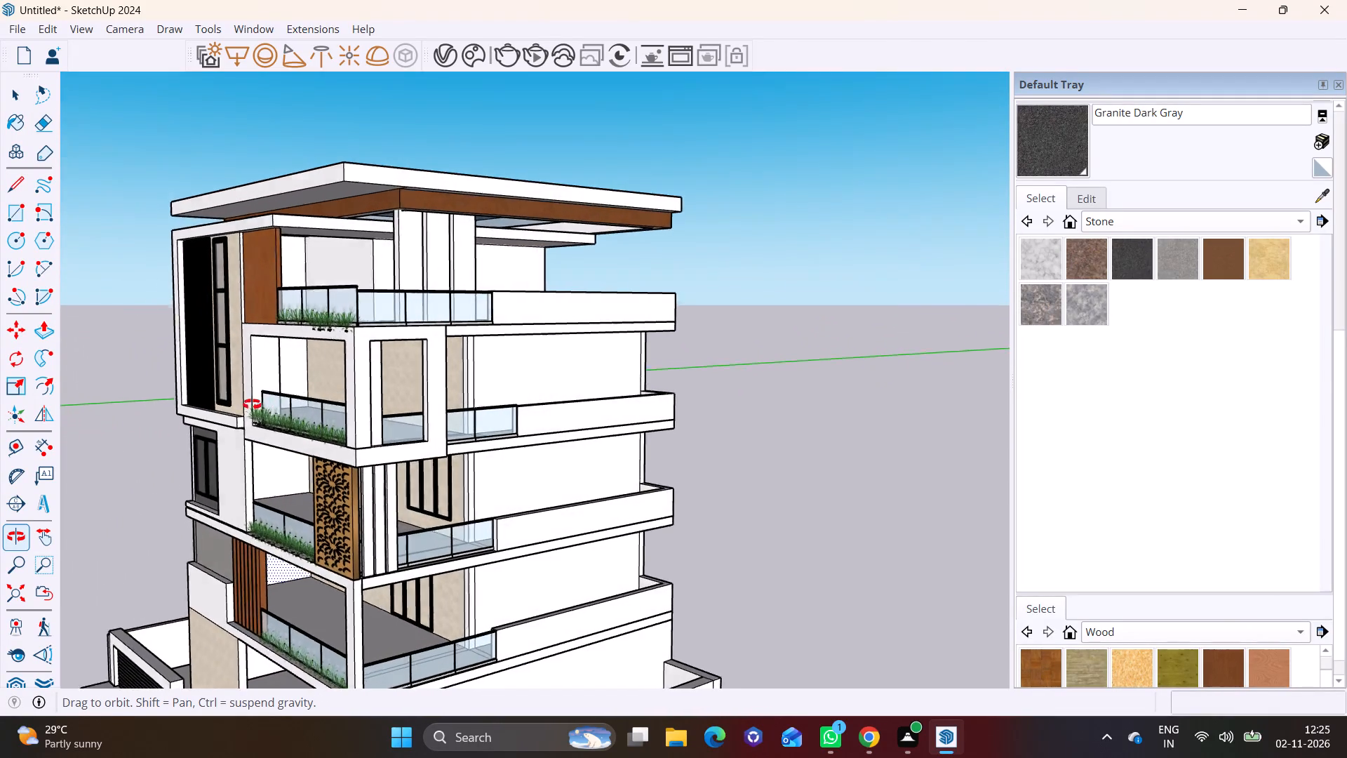
{"action": "middle_click_drag", "start_coordinate": [252, 404], "coordinate": [211, 413]}
{"action": "middle_click_drag", "start_coordinate": [476, 371], "coordinate": [368, 375]}
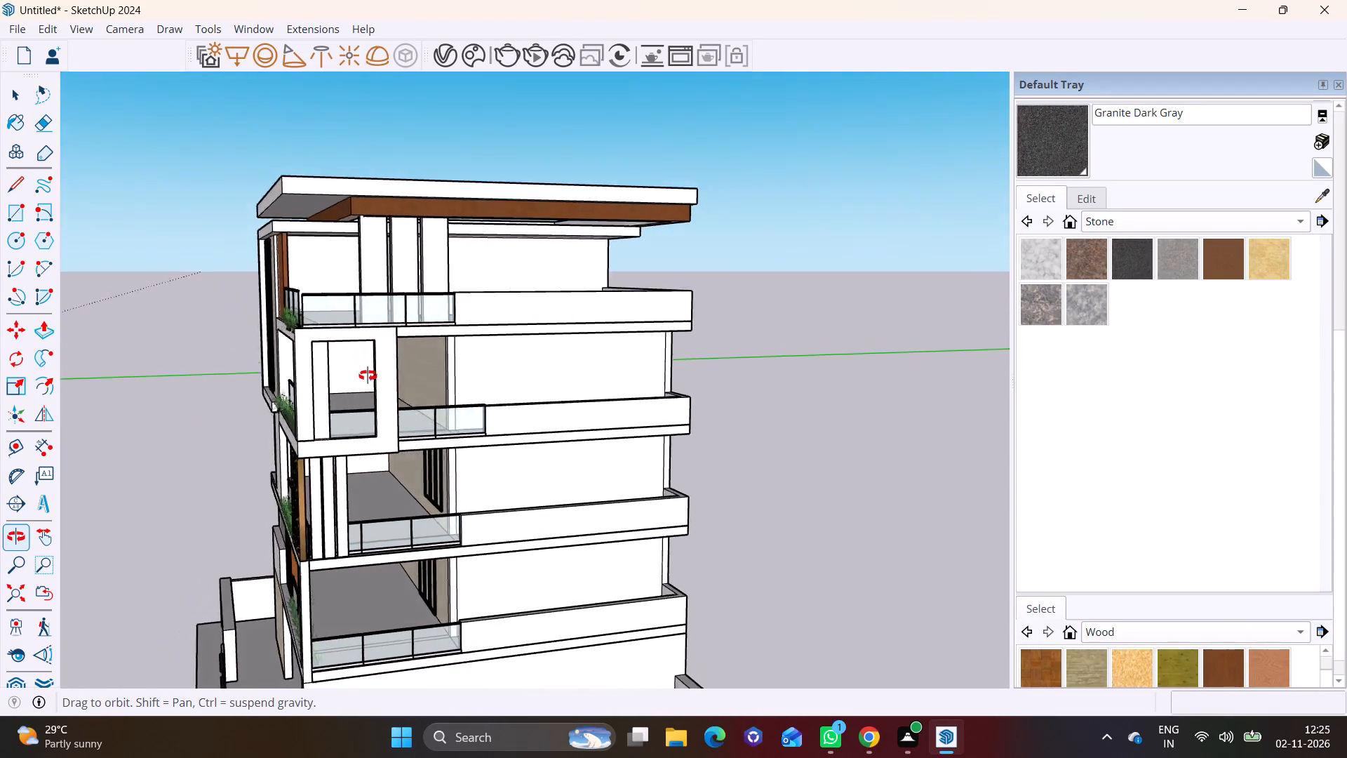
{"action": "middle_click_drag", "start_coordinate": [368, 375], "coordinate": [170, 387]}
{"action": "scroll", "coordinate": [316, 360], "scroll_direction": "up", "scroll_amount": 6}
{"action": "middle_click_drag", "start_coordinate": [382, 373], "coordinate": [185, 403]}
{"action": "scroll", "coordinate": [177, 392], "scroll_direction": "up", "scroll_amount": 3}
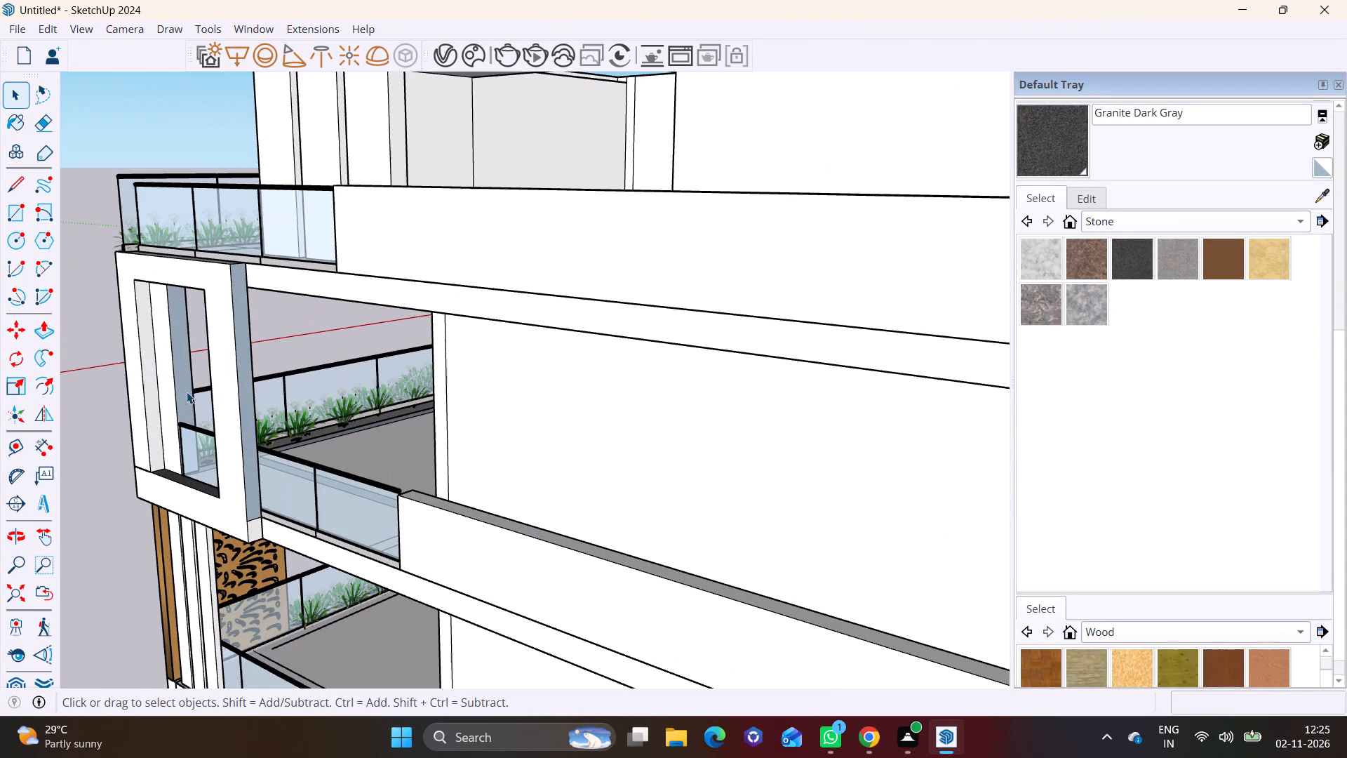
{"action": "key", "text": "space"}
{"action": "left_click", "coordinate": [243, 377]}
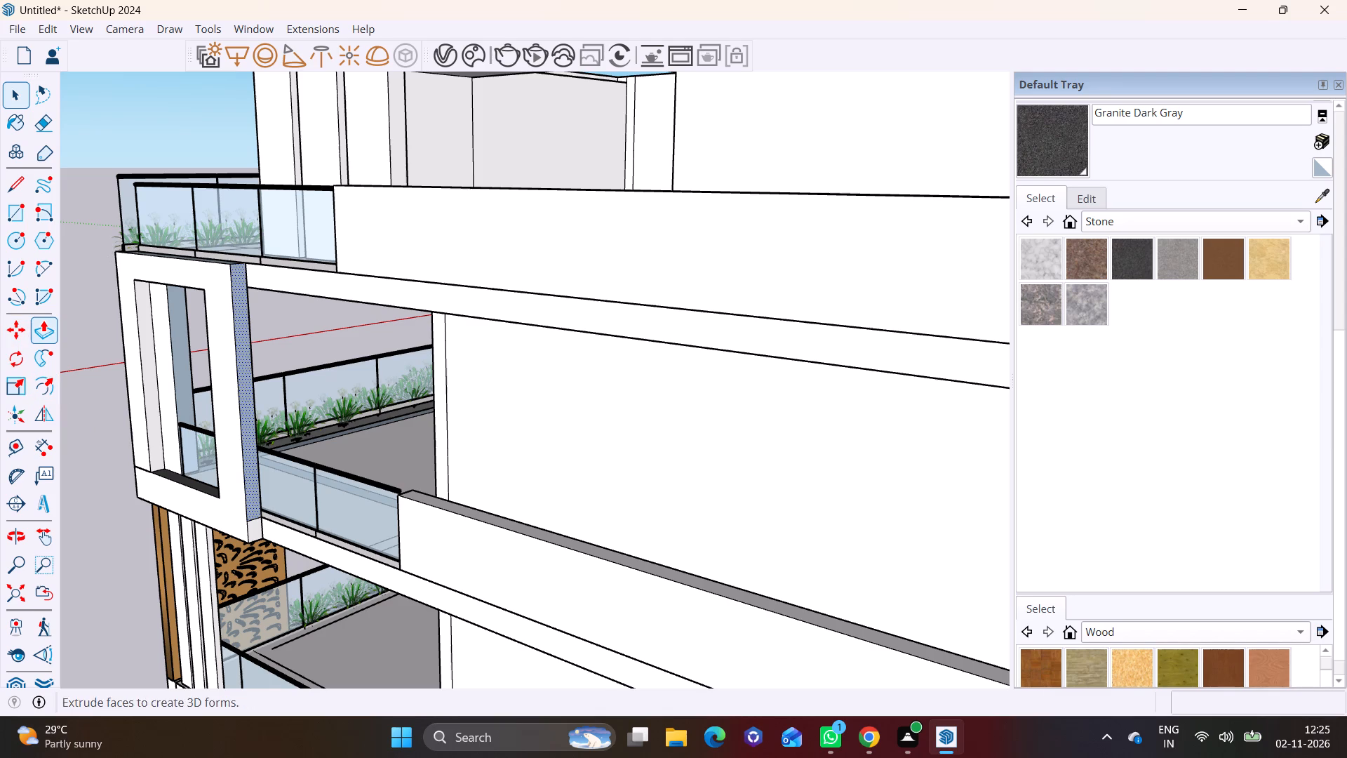
{"action": "left_click", "coordinate": [43, 328]}
{"action": "left_click", "coordinate": [241, 359]}
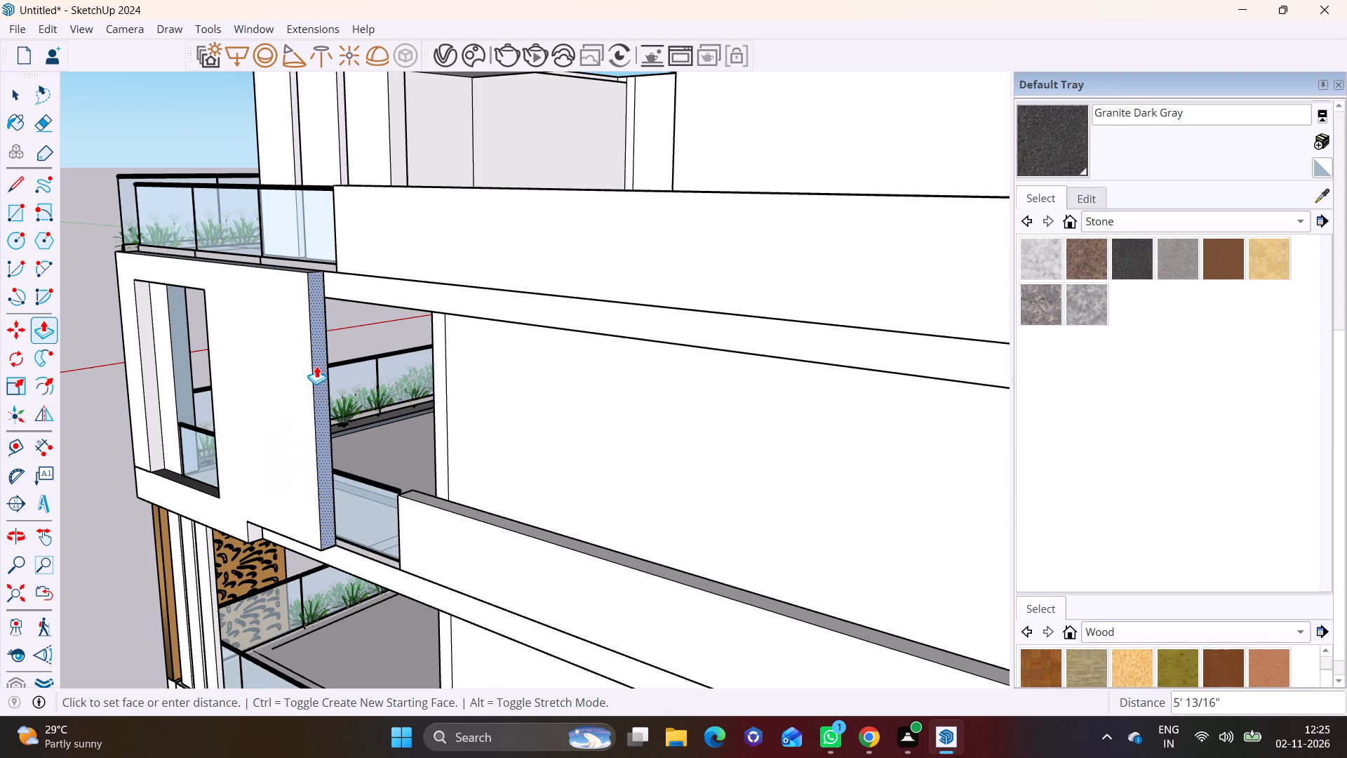
{"action": "left_click", "coordinate": [331, 363]}
{"action": "key", "text": "space"}
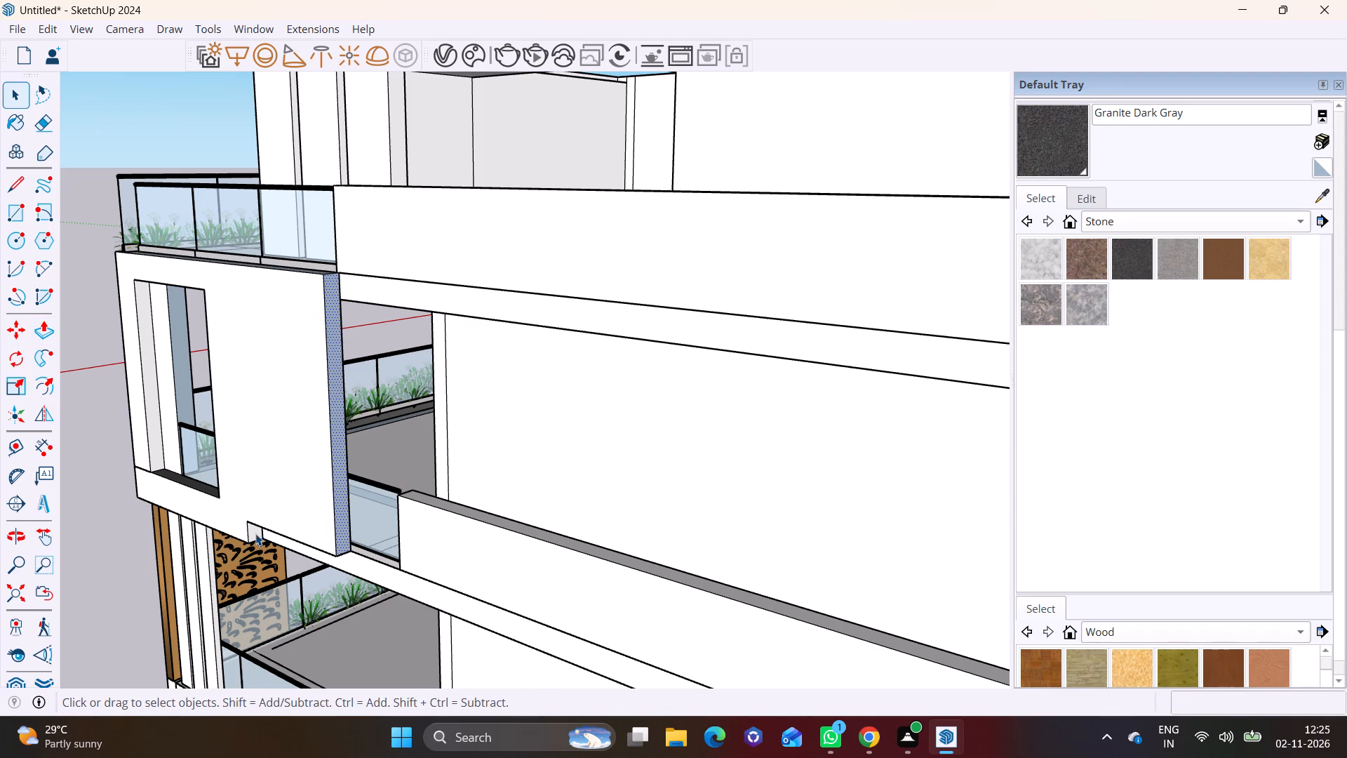
Pull the small leftover face at the frame's lower corner out 6', flush with the extended end.
{"action": "left_click", "coordinate": [255, 531]}
{"action": "left_click", "coordinate": [35, 337]}
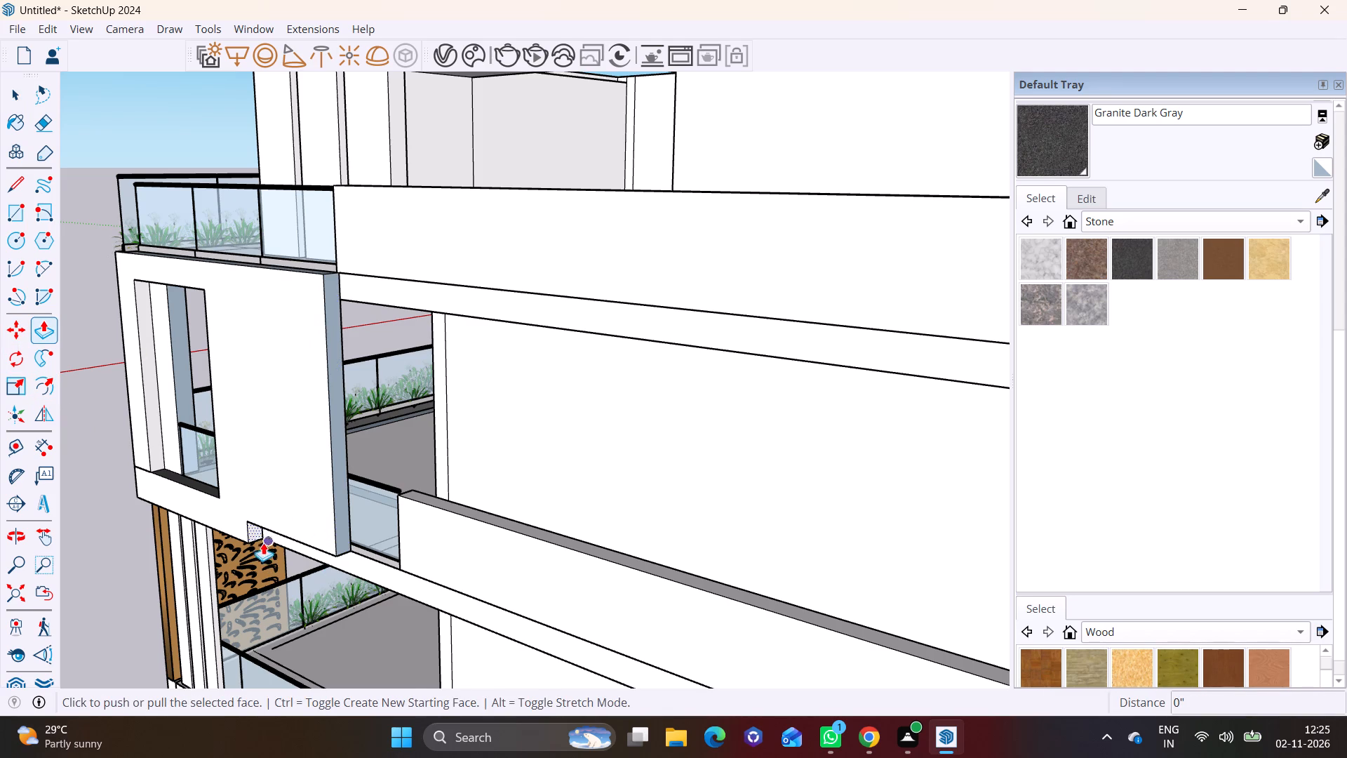
{"action": "left_click", "coordinate": [255, 535]}
{"action": "left_click", "coordinate": [340, 483]}
Widen the opening in the balcony's white side frame by pushing its inner jamb face toward the extended end.
{"action": "scroll", "coordinate": [311, 561], "scroll_direction": "down", "scroll_amount": 2}
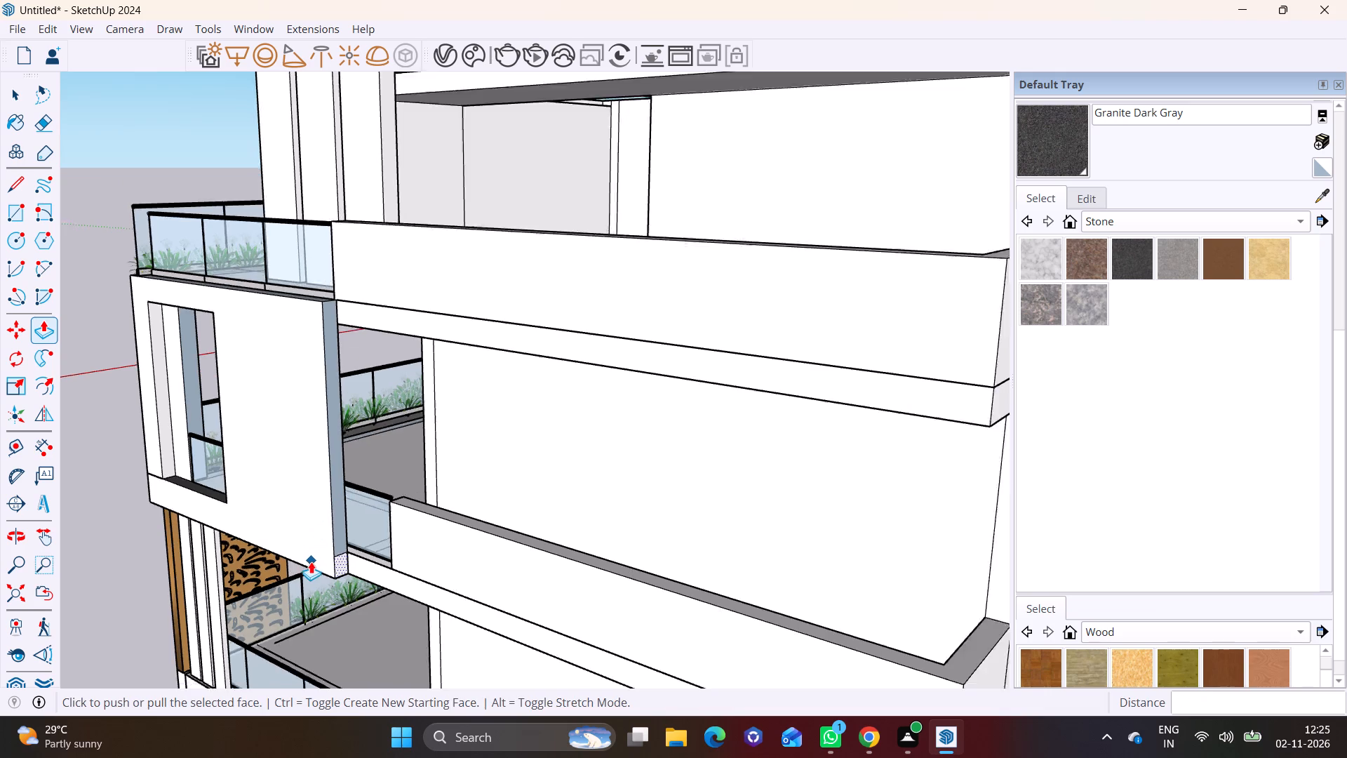
{"action": "middle_click_drag", "start_coordinate": [312, 564], "coordinate": [756, 487]}
{"action": "scroll", "coordinate": [763, 397], "scroll_direction": "up", "scroll_amount": 6}
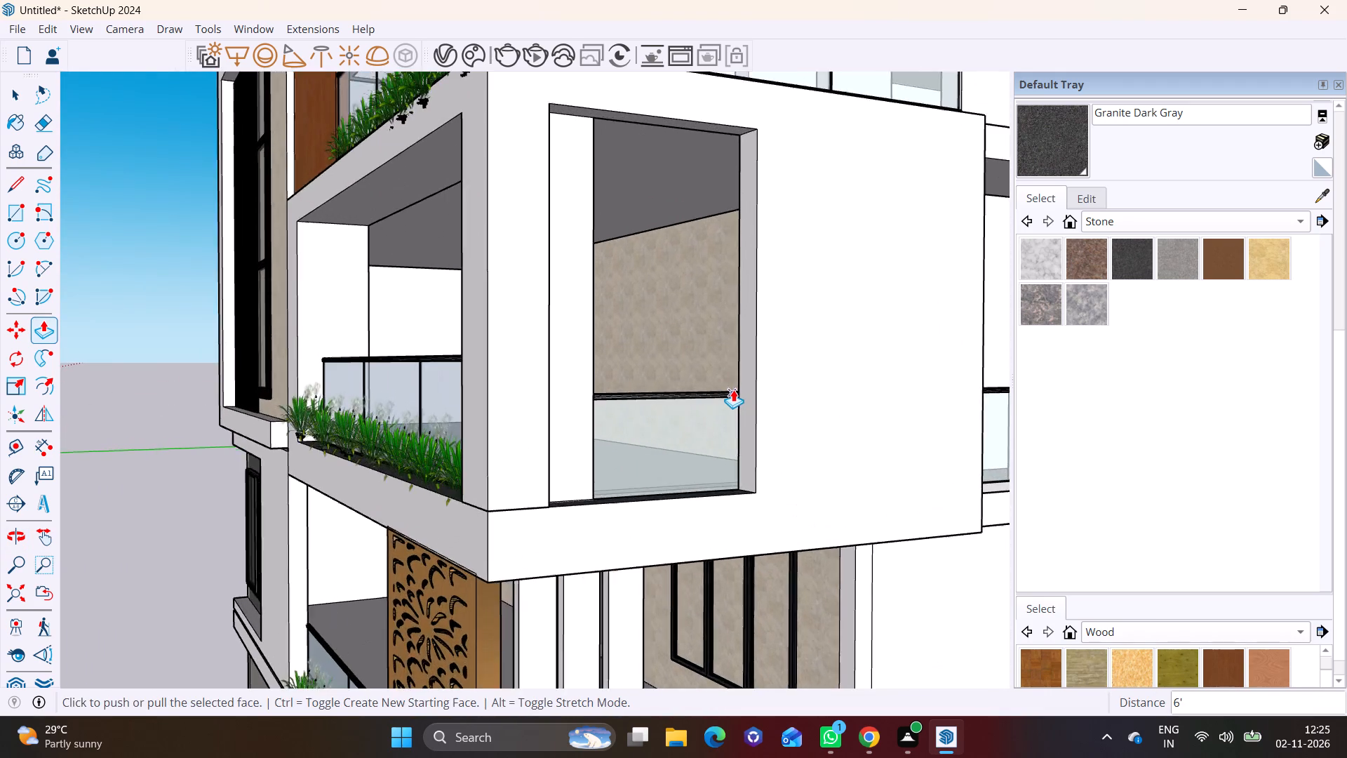
{"action": "middle_click_drag", "start_coordinate": [732, 390], "coordinate": [826, 414]}
{"action": "key", "text": "space"}
{"action": "left_click", "coordinate": [898, 379]}
{"action": "scroll", "coordinate": [899, 378], "scroll_direction": "down", "scroll_amount": 2}
{"action": "middle_click_drag", "start_coordinate": [899, 378], "coordinate": [672, 406], "text": "shift"}
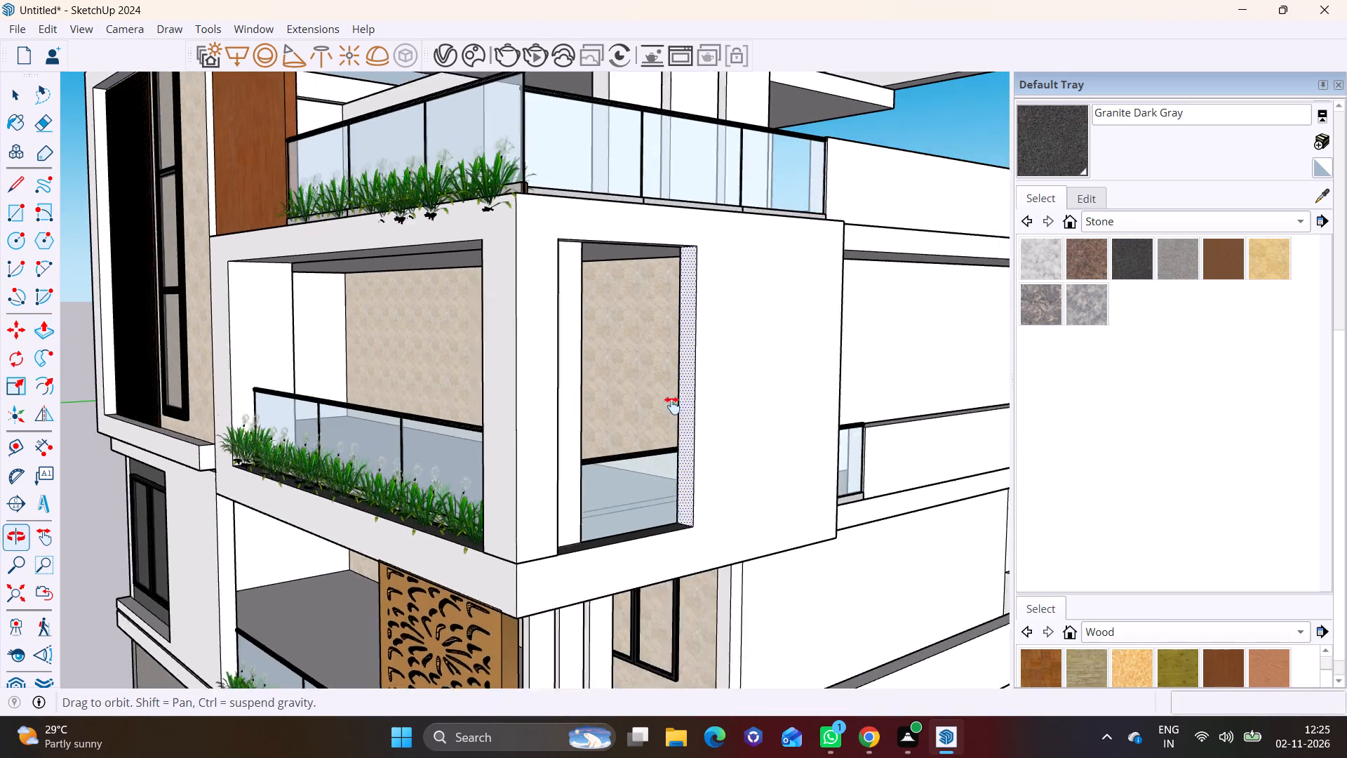
{"action": "middle_click_drag", "start_coordinate": [672, 406], "coordinate": [532, 413], "text": "shift"}
{"action": "left_click", "coordinate": [46, 321]}
{"action": "left_click", "coordinate": [528, 415]}
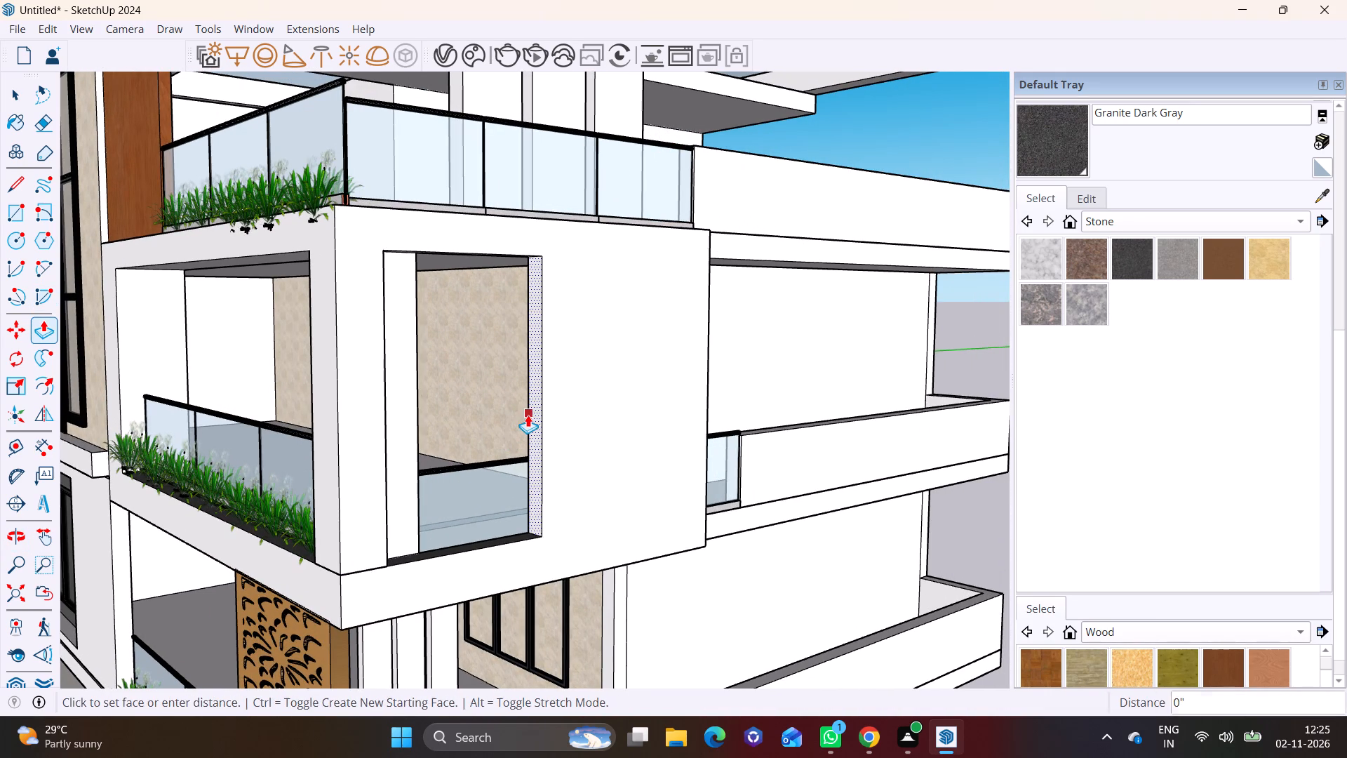
{"action": "left_click", "coordinate": [624, 404]}
{"action": "key", "text": "space"}
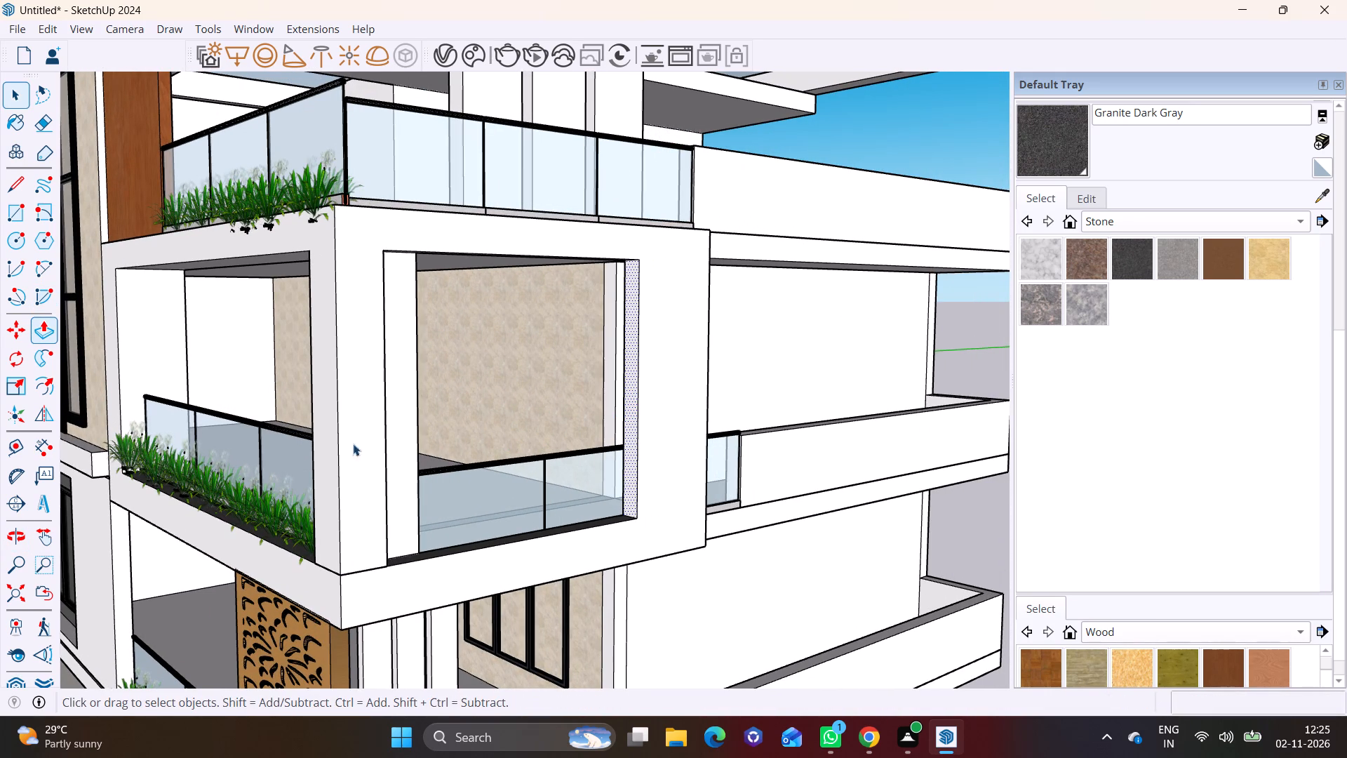
Examine the full front elevation and the boundary wall with its gates.
{"action": "left_click", "coordinate": [149, 576]}
{"action": "scroll", "coordinate": [149, 576], "scroll_direction": "down", "scroll_amount": 6}
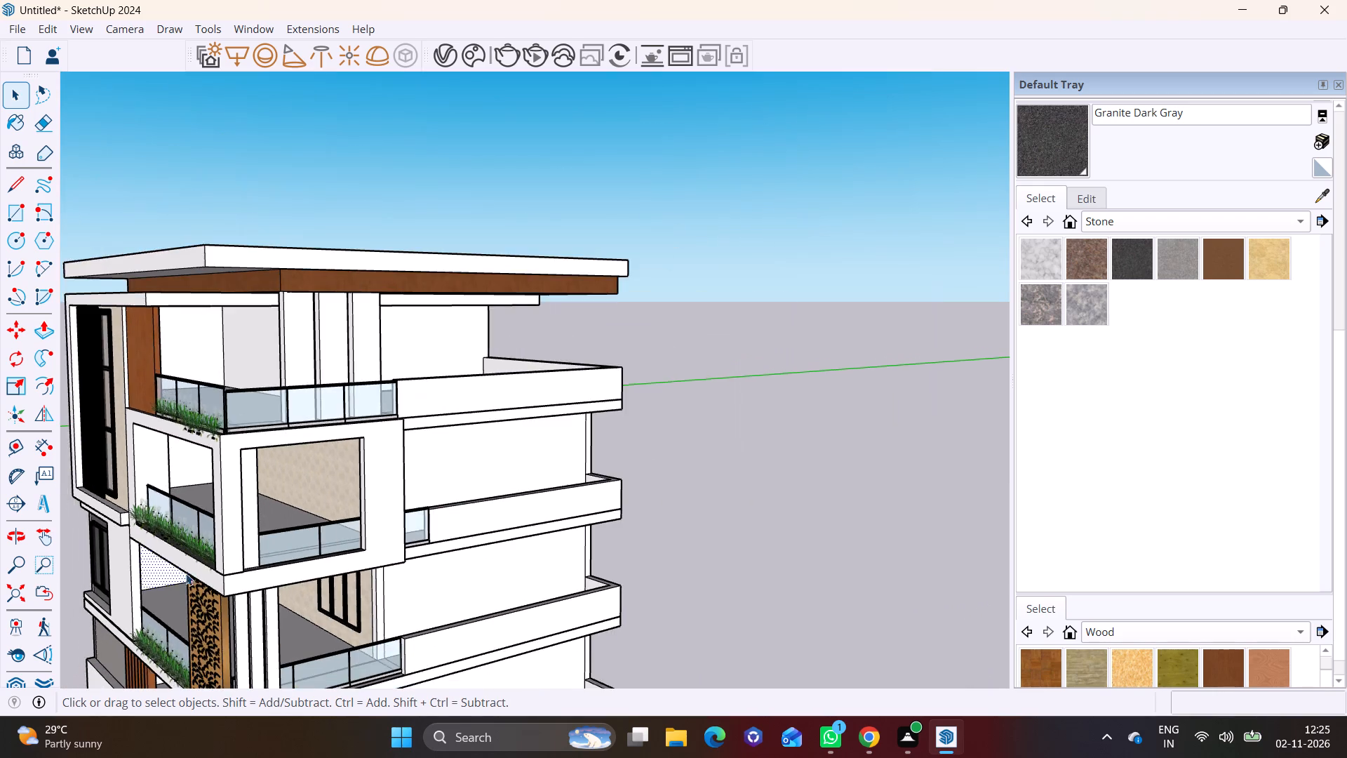
{"action": "middle_click_drag", "start_coordinate": [195, 573], "coordinate": [595, 503]}
{"action": "scroll", "coordinate": [520, 533], "scroll_direction": "down", "scroll_amount": 6}
{"action": "middle_click_drag", "start_coordinate": [511, 534], "coordinate": [479, 338], "text": "shift"}
{"action": "scroll", "coordinate": [467, 456], "scroll_direction": "down", "scroll_amount": 2}
{"action": "middle_click_drag", "start_coordinate": [468, 492], "coordinate": [464, 397], "text": "shift"}
{"action": "middle_click_drag", "start_coordinate": [464, 397], "coordinate": [393, 447]}
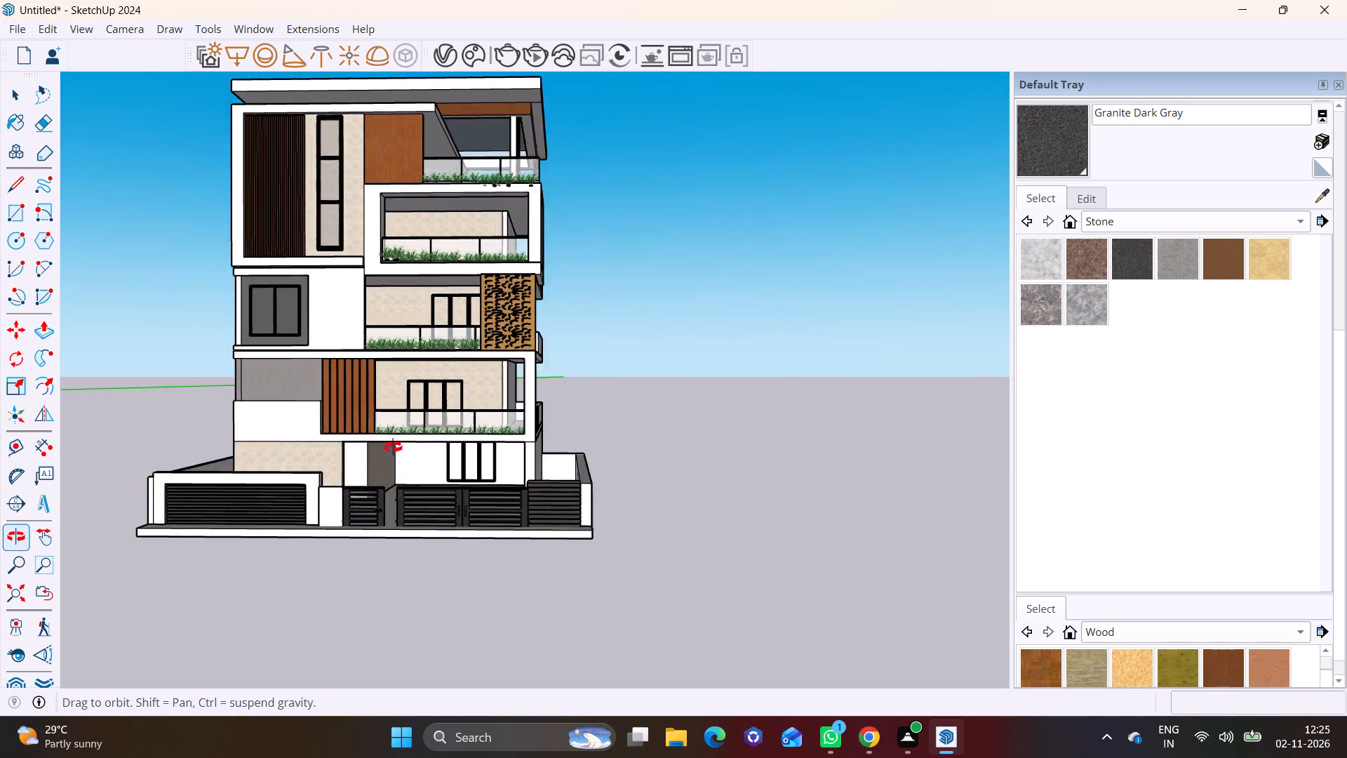
{"action": "middle_click_drag", "start_coordinate": [393, 447], "coordinate": [414, 437]}
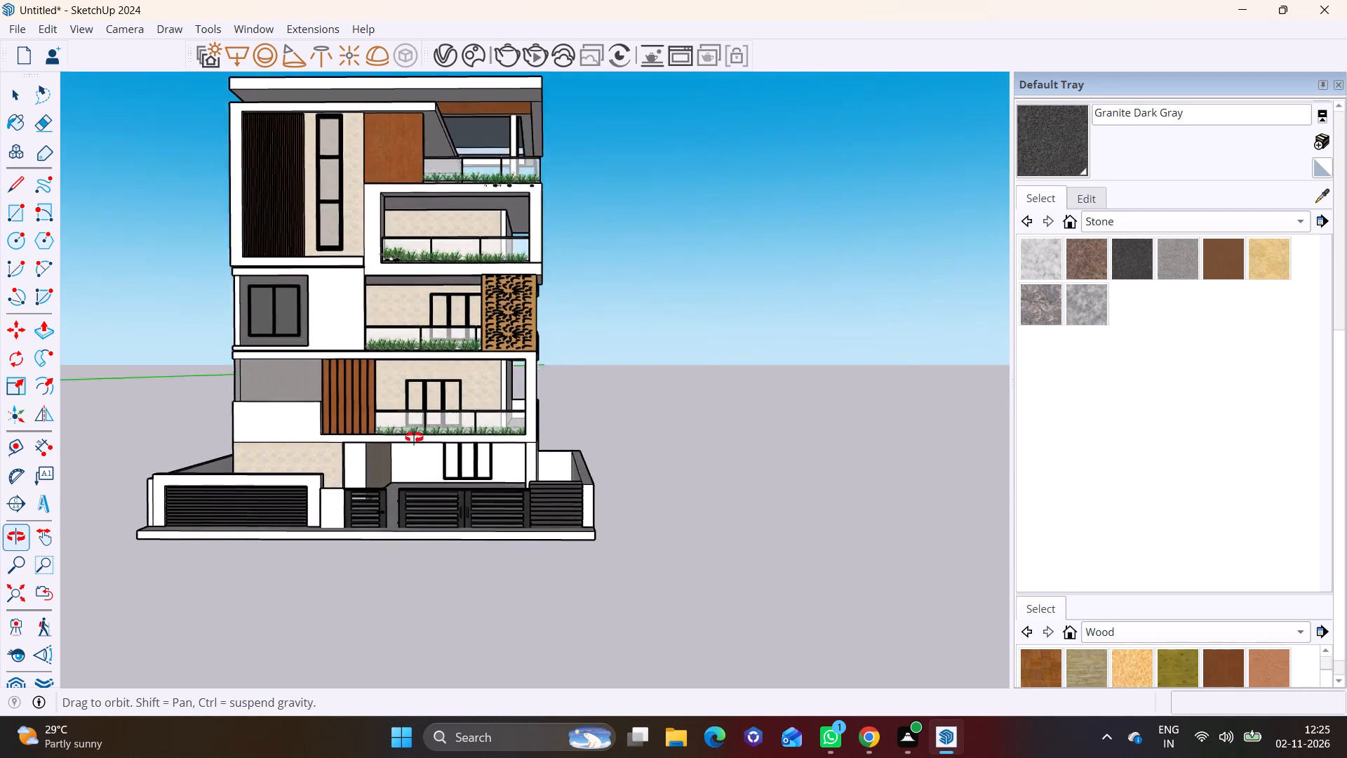
{"action": "middle_click_drag", "start_coordinate": [414, 437], "coordinate": [427, 418]}
{"action": "scroll", "coordinate": [271, 474], "scroll_direction": "up", "scroll_amount": 5}
{"action": "middle_click_drag", "start_coordinate": [294, 481], "coordinate": [351, 448], "text": "shift"}
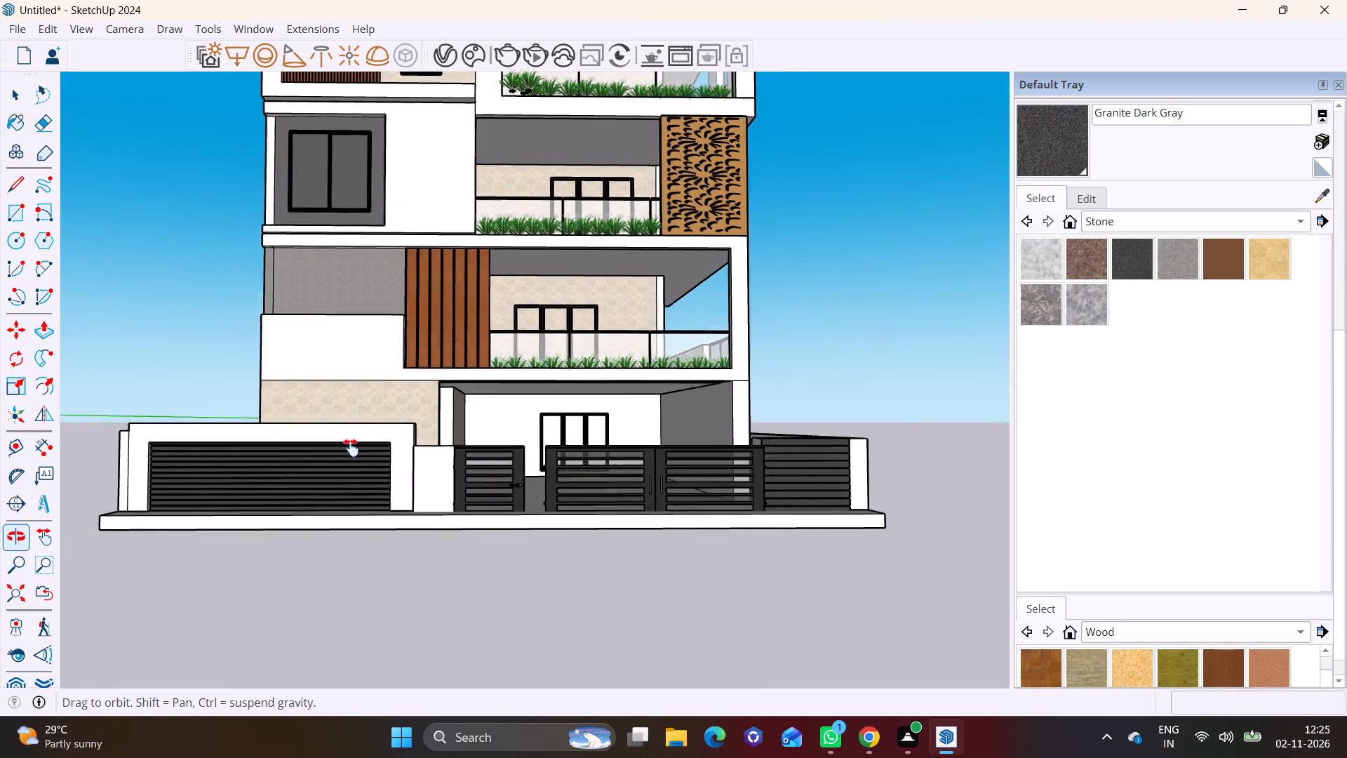
{"action": "middle_click_drag", "start_coordinate": [351, 448], "coordinate": [391, 431], "text": "shift"}
{"action": "middle_click_drag", "start_coordinate": [606, 446], "coordinate": [373, 439]}
{"action": "middle_click_drag", "start_coordinate": [711, 537], "coordinate": [948, 583]}
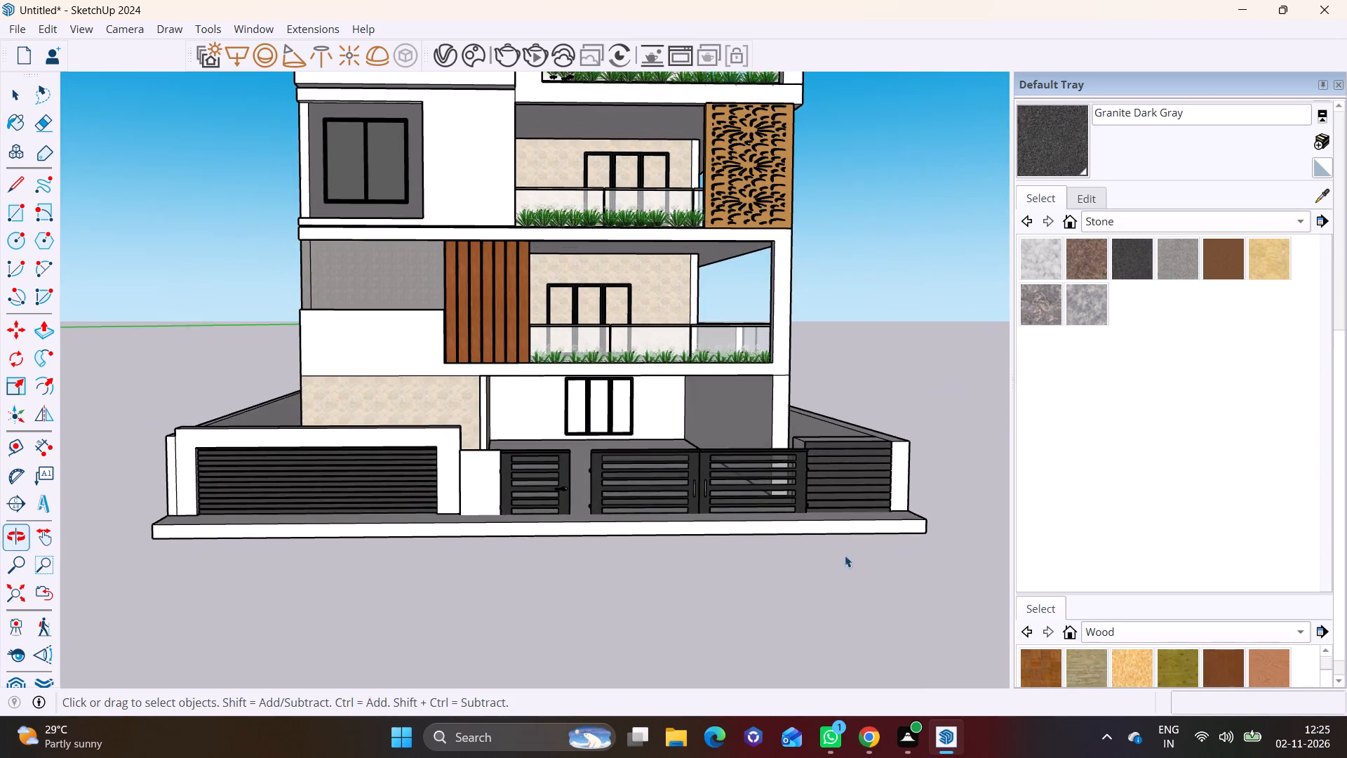
Draw a vertical line down the outer side of the boundary wall near its front corner, marking off a narrow strip.
{"action": "middle_click_drag", "start_coordinate": [792, 536], "coordinate": [608, 529], "text": "shift"}
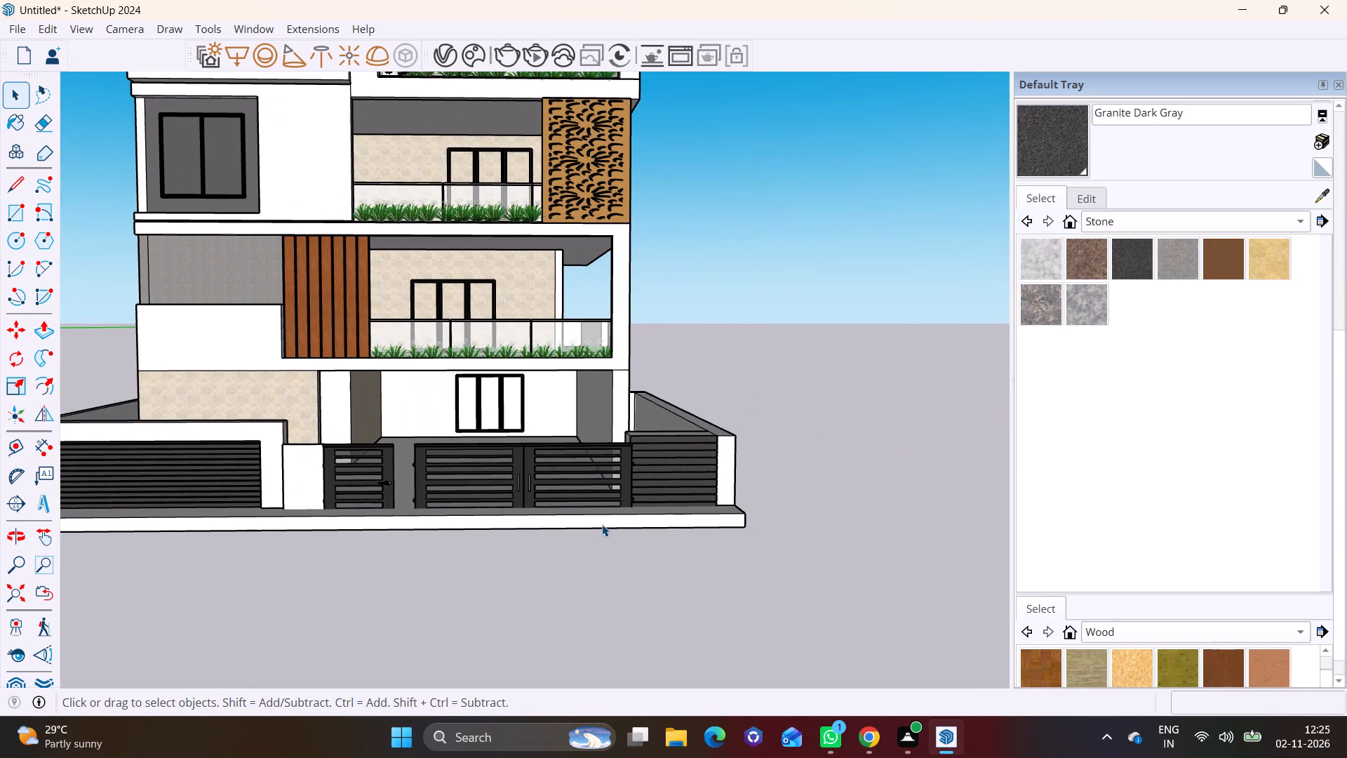
{"action": "middle_click_drag", "start_coordinate": [641, 486], "coordinate": [584, 498]}
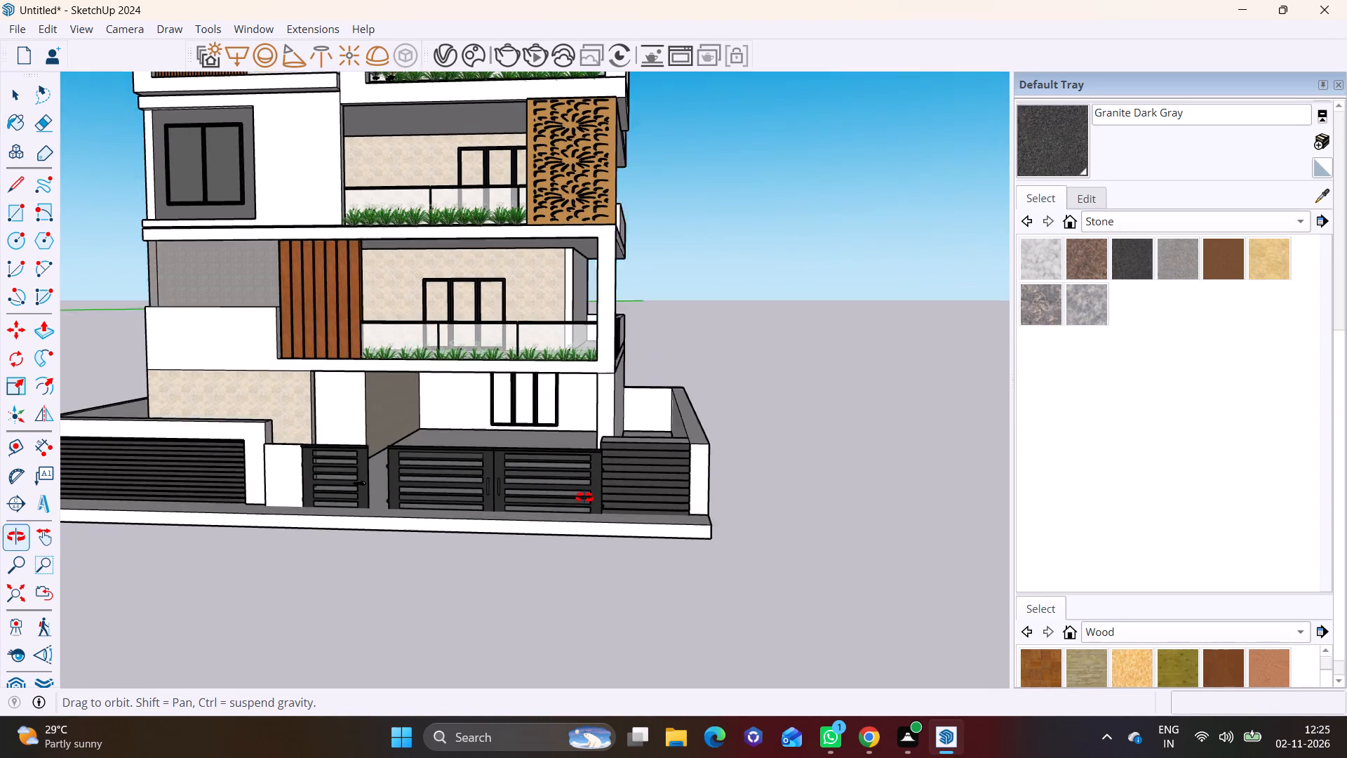
{"action": "middle_click_drag", "start_coordinate": [584, 498], "coordinate": [500, 510]}
{"action": "middle_click_drag", "start_coordinate": [594, 483], "coordinate": [321, 470], "text": "shift"}
{"action": "scroll", "coordinate": [345, 478], "scroll_direction": "up", "scroll_amount": 8}
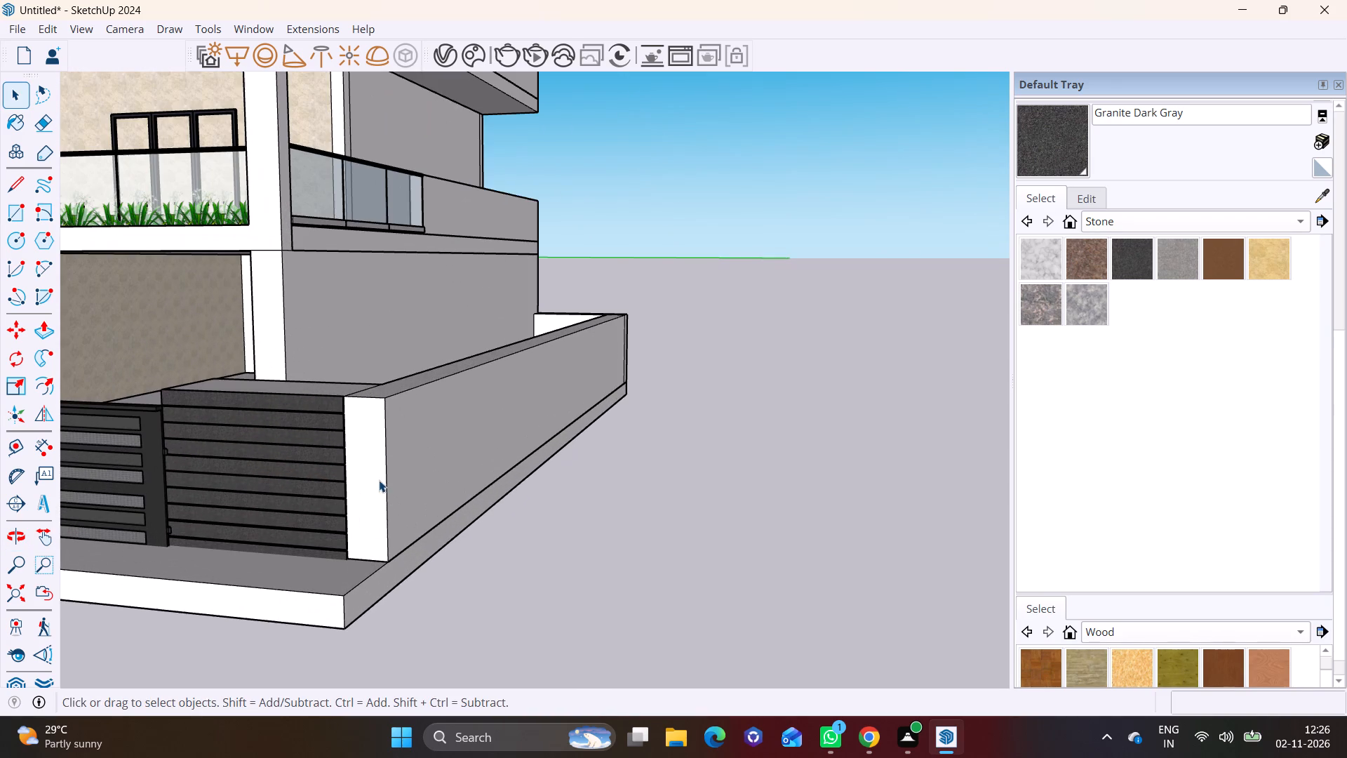
{"action": "left_click", "coordinate": [14, 179]}
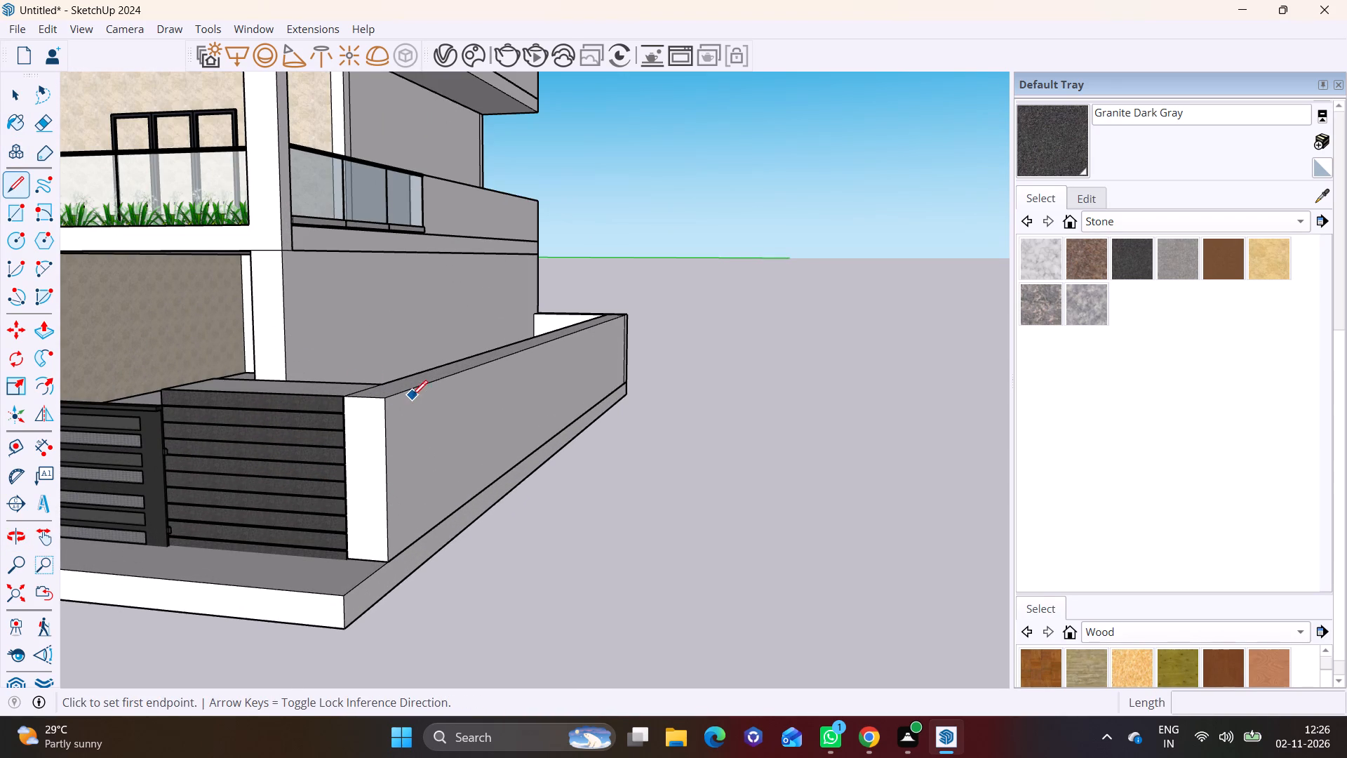
{"action": "left_click", "coordinate": [402, 393]}
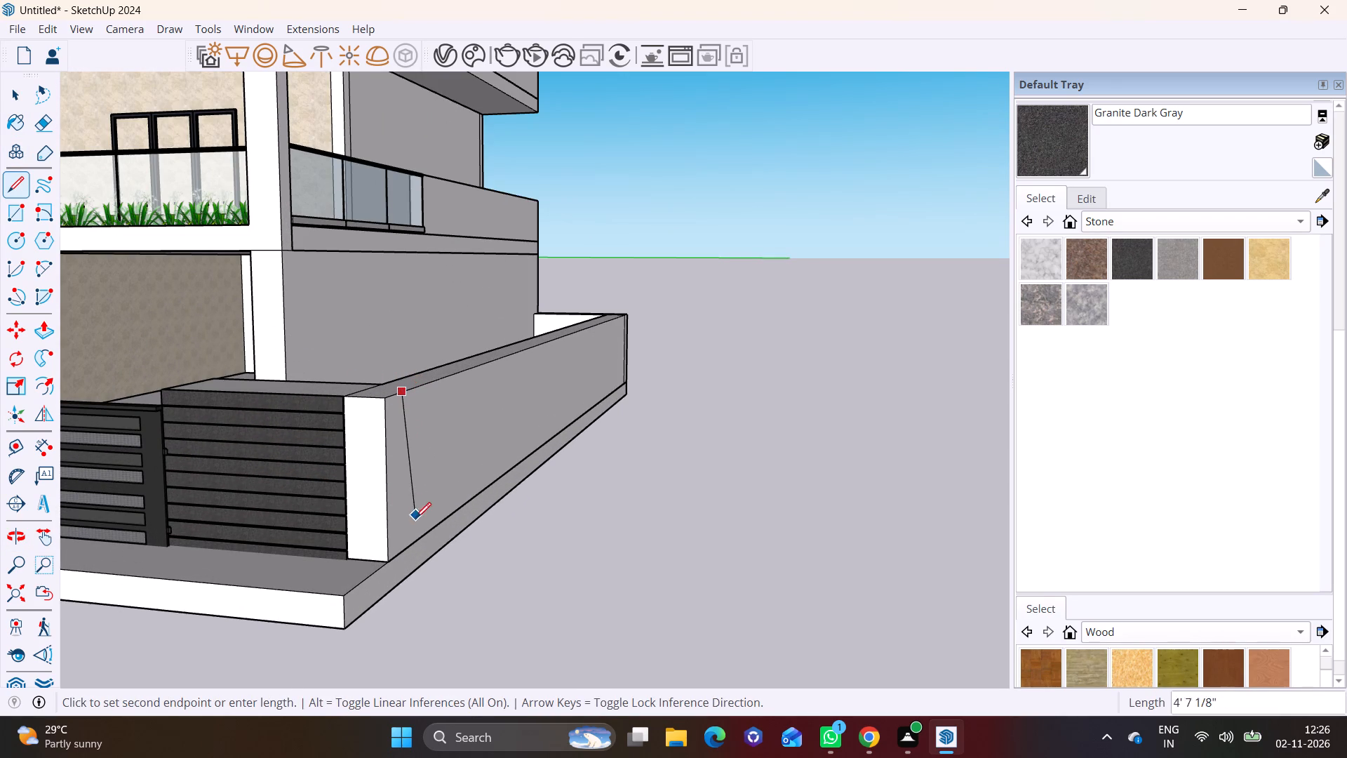
{"action": "left_click", "coordinate": [411, 546]}
{"action": "key", "text": "space"}
Open the base slab group and extend its side face 11' 3 5/16" outward past the side boundary wall.
{"action": "left_click", "coordinate": [421, 550]}
{"action": "double_click", "coordinate": [421, 550]}
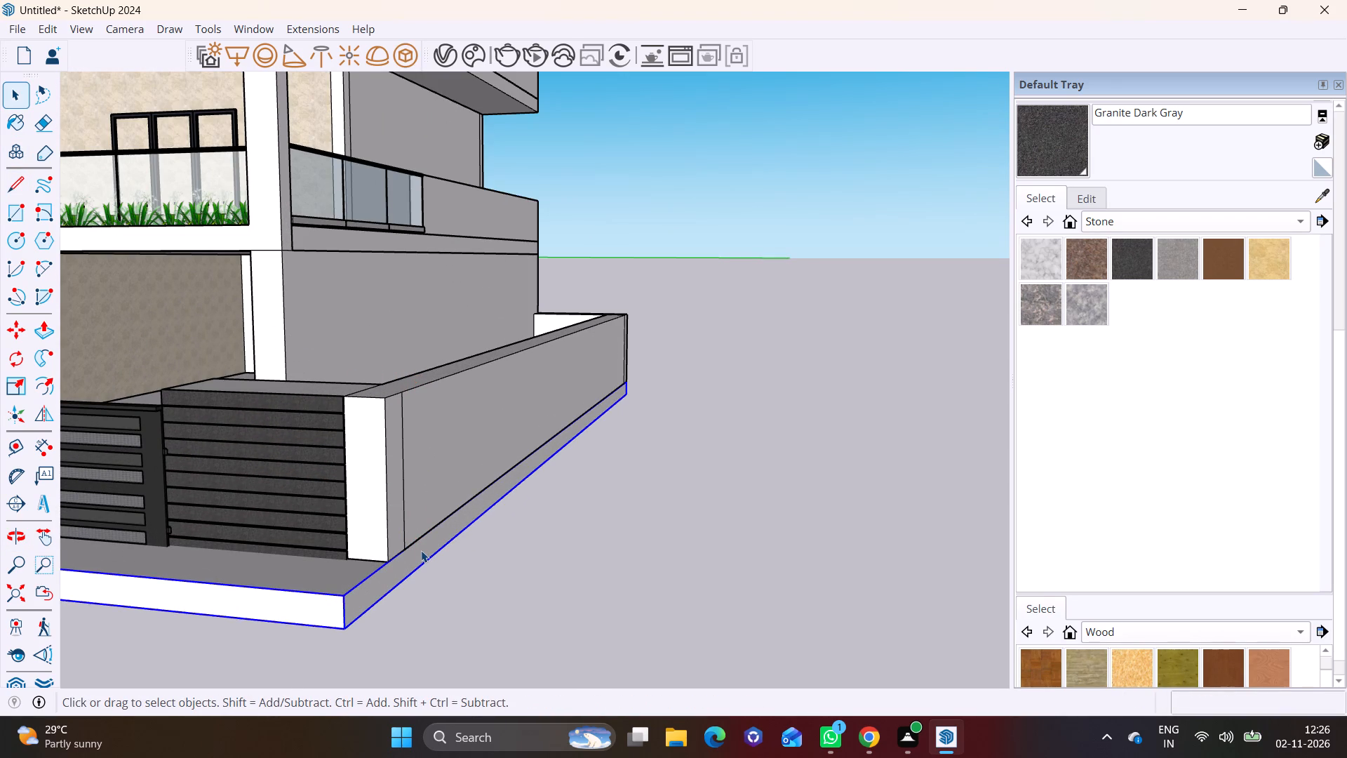
{"action": "left_click", "coordinate": [435, 531]}
{"action": "left_click", "coordinate": [424, 539]}
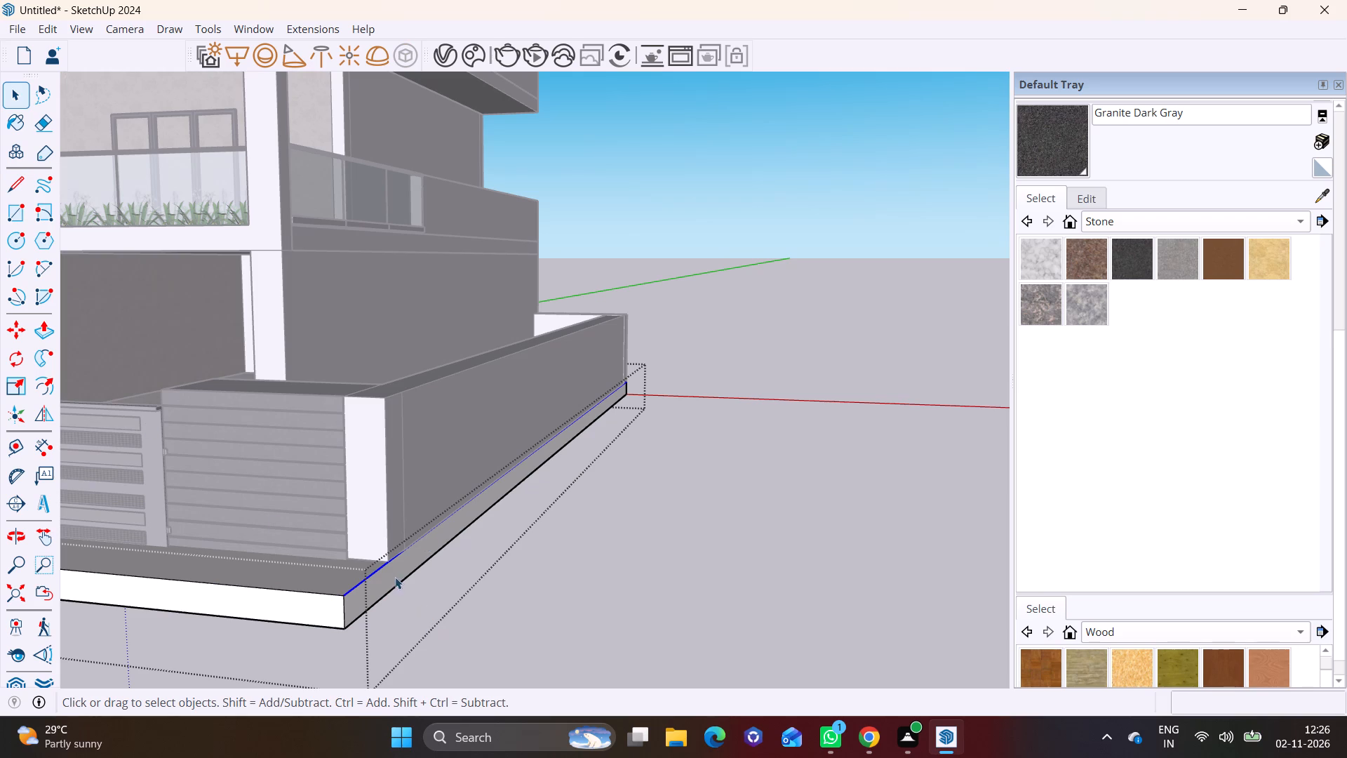
{"action": "left_click", "coordinate": [392, 569]}
{"action": "left_click", "coordinate": [41, 331]}
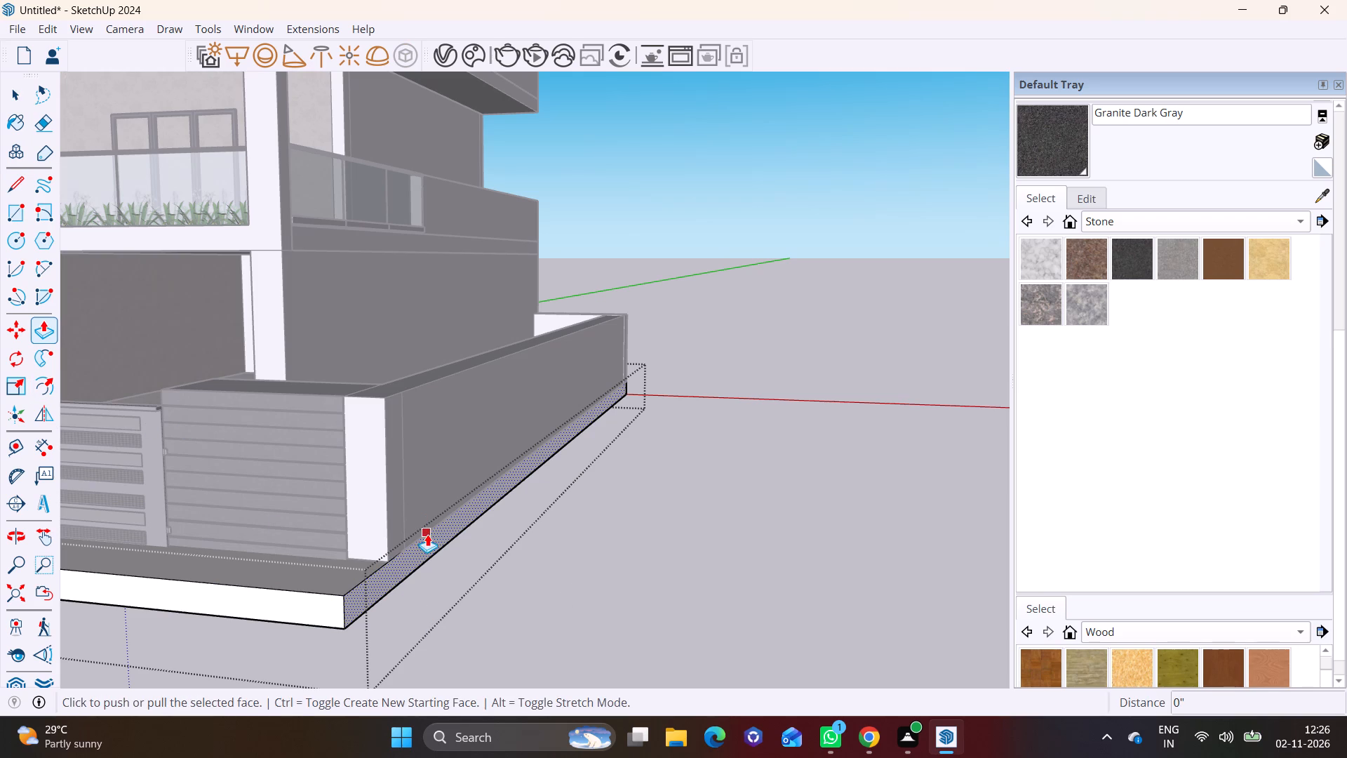
{"action": "left_click", "coordinate": [427, 534]}
{"action": "left_click", "coordinate": [751, 551]}
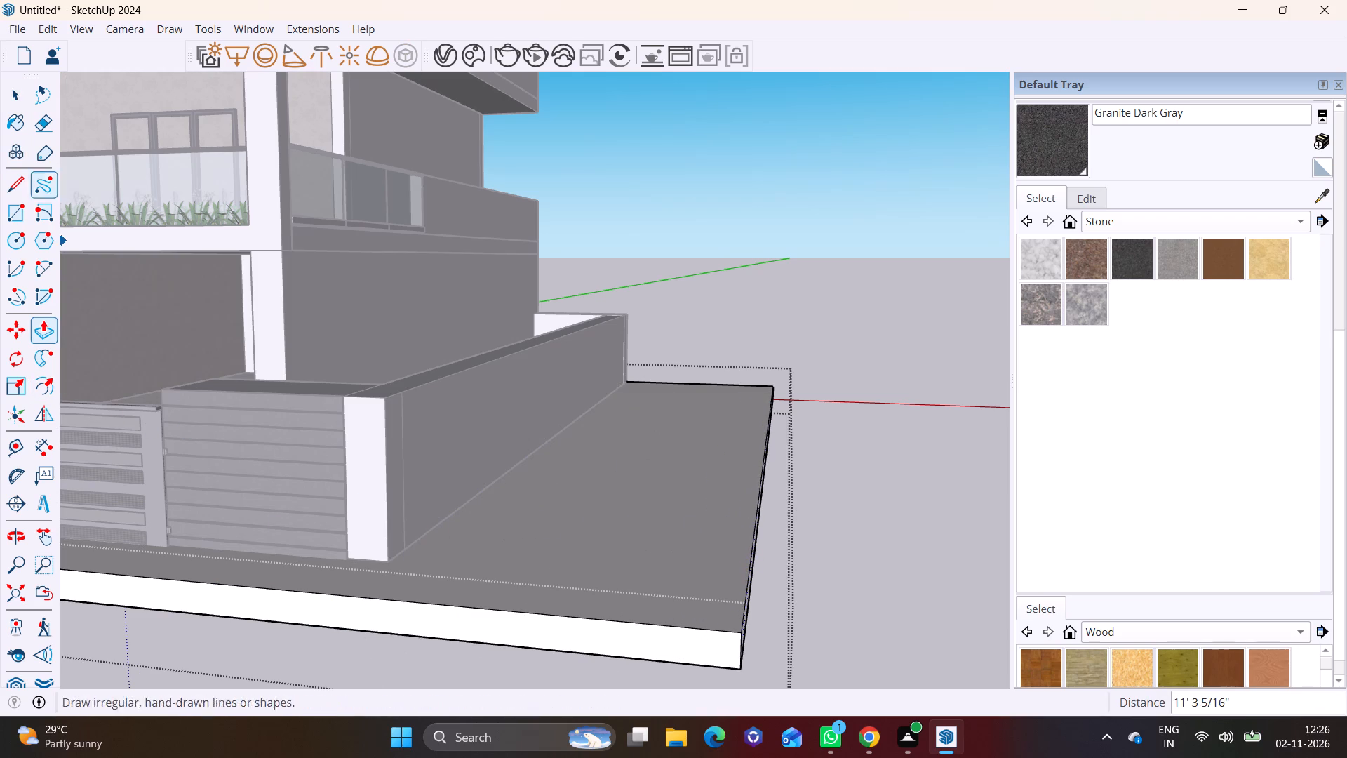
{"action": "left_click", "coordinate": [20, 102]}
{"action": "left_click", "coordinate": [605, 307]}
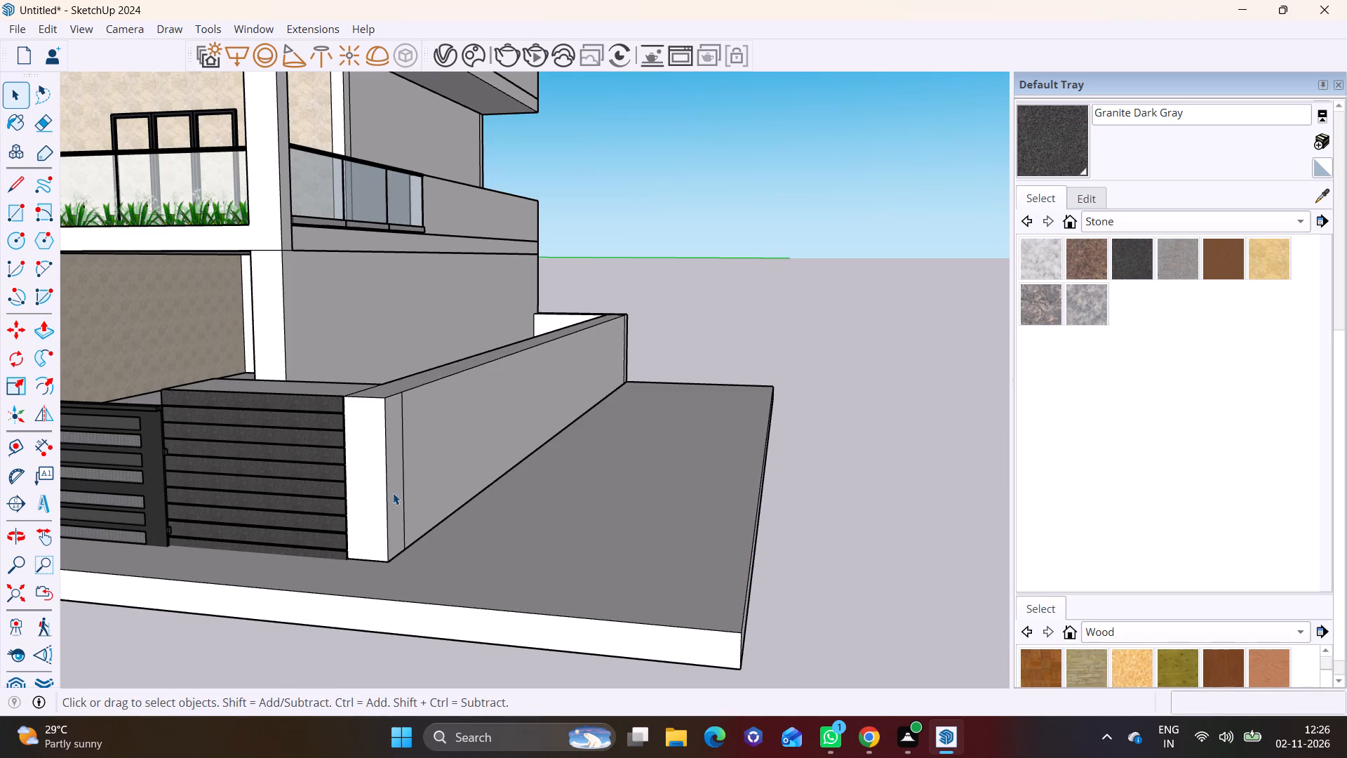
Pull the narrow corner strip of the boundary wall out 11' 3 5/16" to the extended slab's edge.
{"action": "left_click", "coordinate": [391, 446]}
{"action": "left_click", "coordinate": [41, 324]}
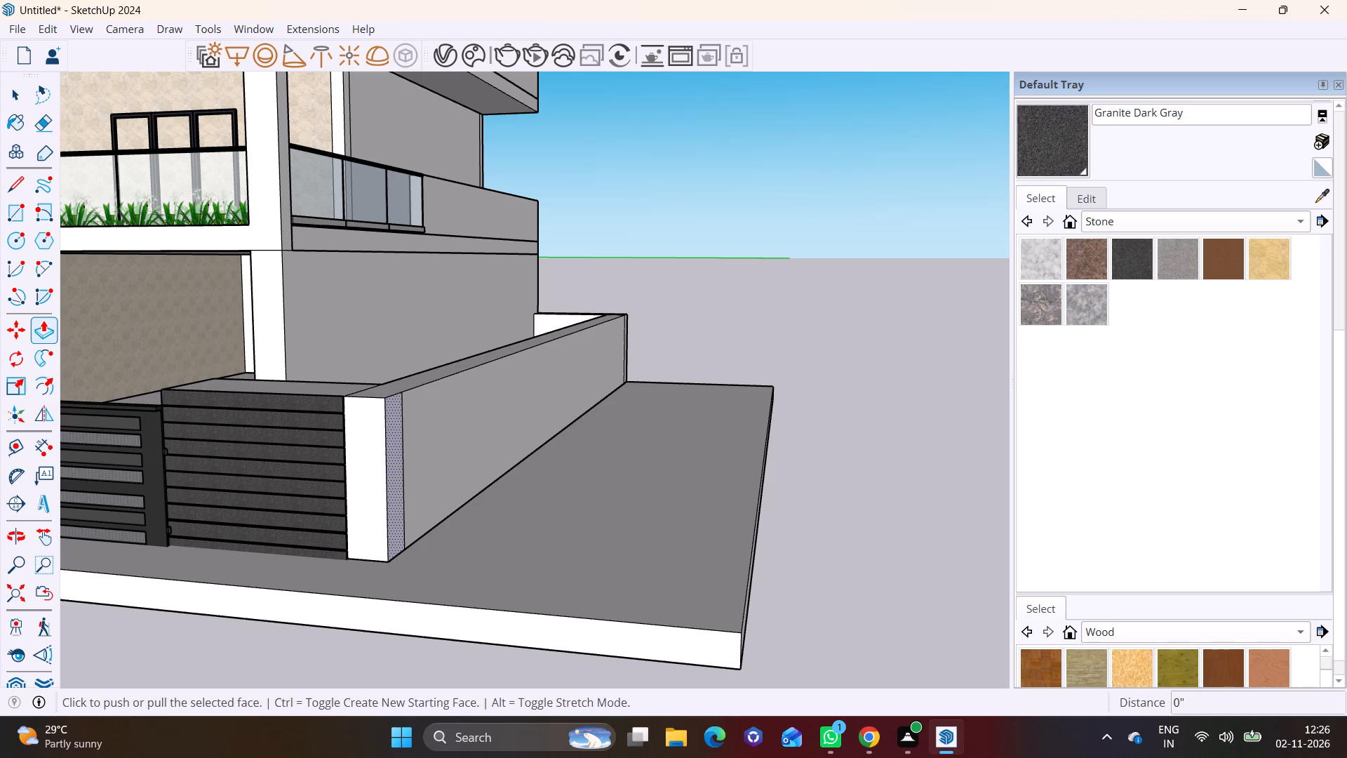
{"action": "left_click", "coordinate": [397, 441]}
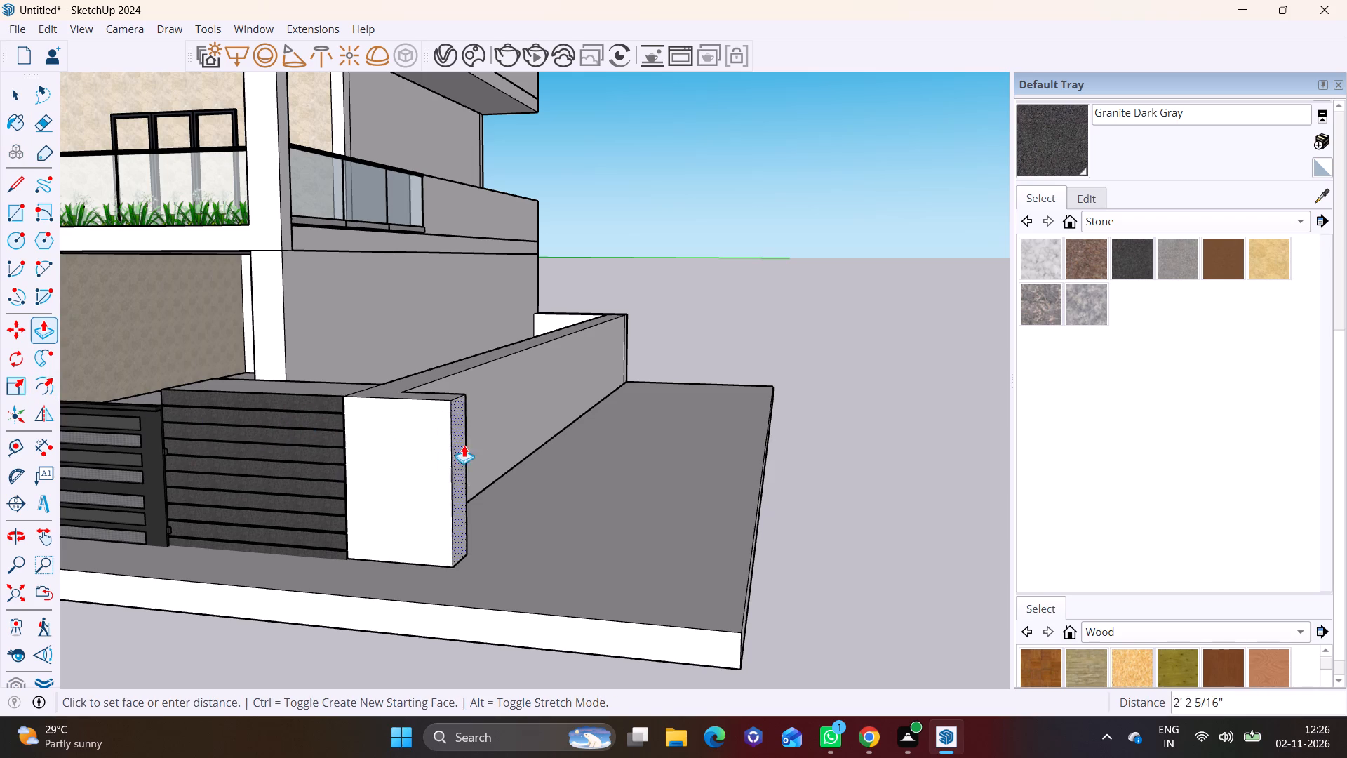
{"action": "left_click", "coordinate": [748, 625]}
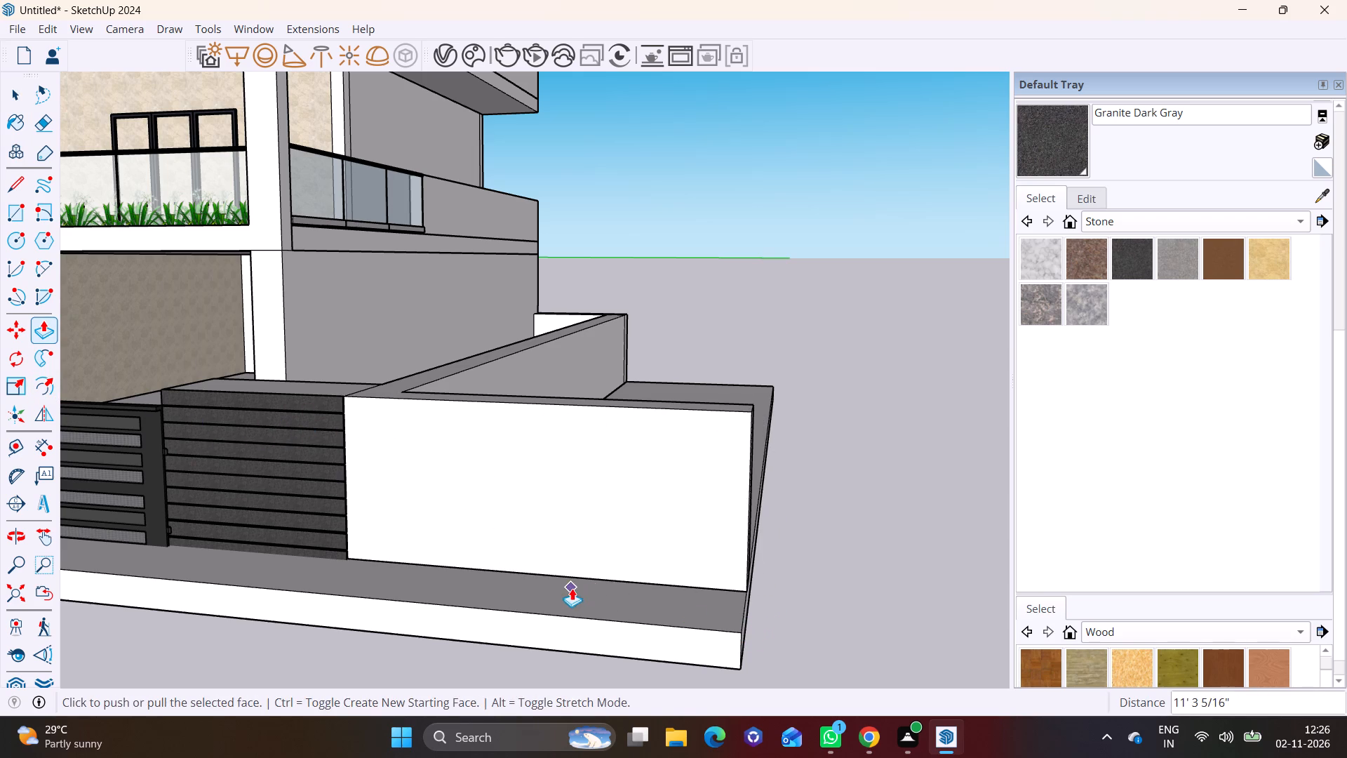
Draw a rectangle about 12' 8 1/4" by 2' 4 3/4" on the base slab along the new wall section's foot.
{"action": "middle_click_drag", "start_coordinate": [572, 588], "coordinate": [603, 618]}
{"action": "scroll", "coordinate": [589, 605], "scroll_direction": "up", "scroll_amount": 4}
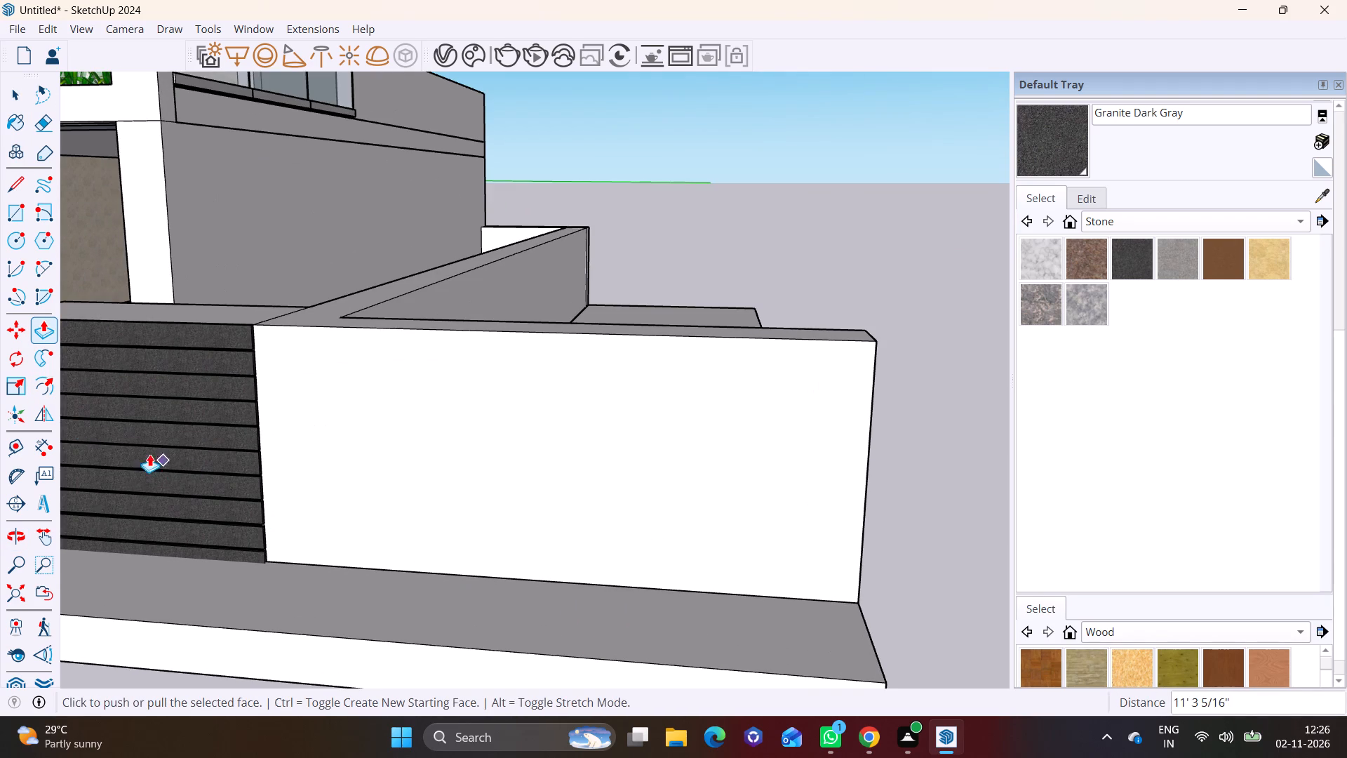
{"action": "left_click", "coordinate": [13, 206]}
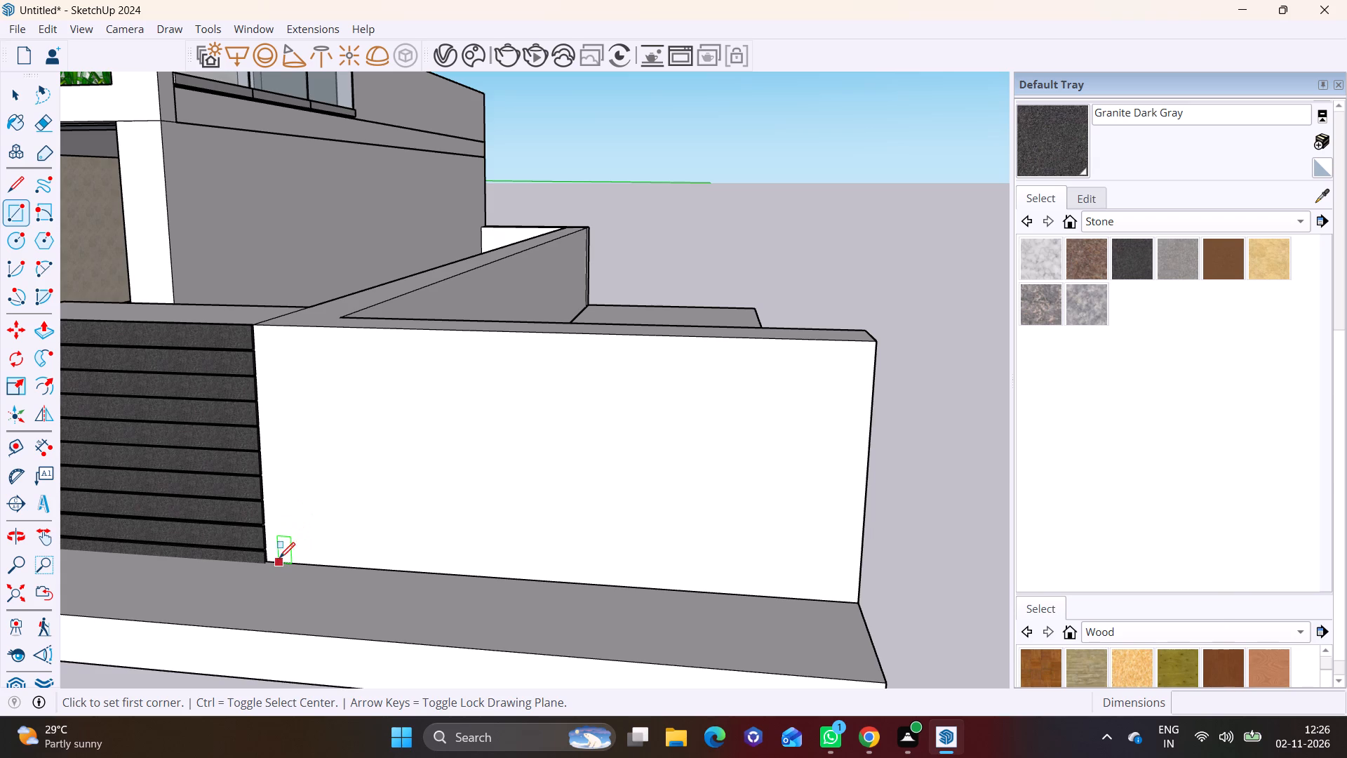
{"action": "left_click", "coordinate": [276, 563]}
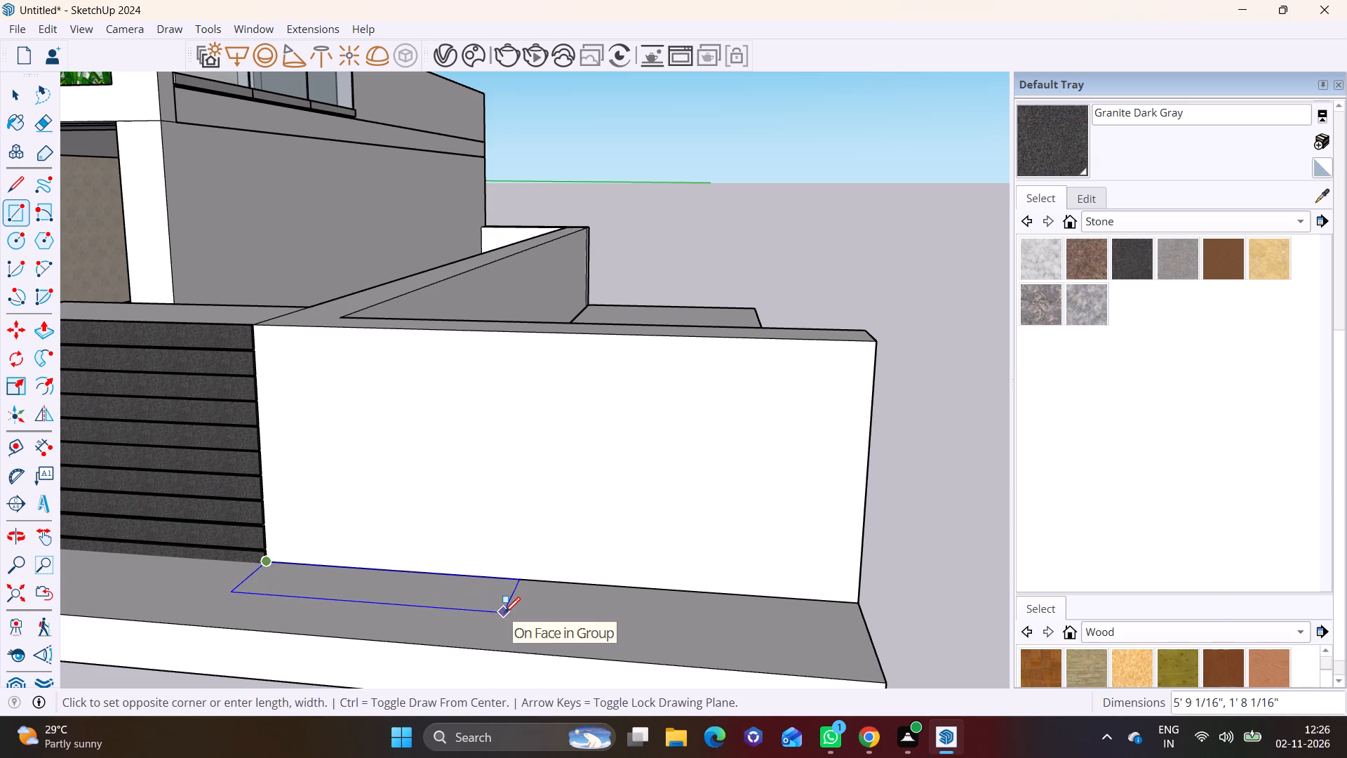
{"action": "left_click", "coordinate": [876, 660]}
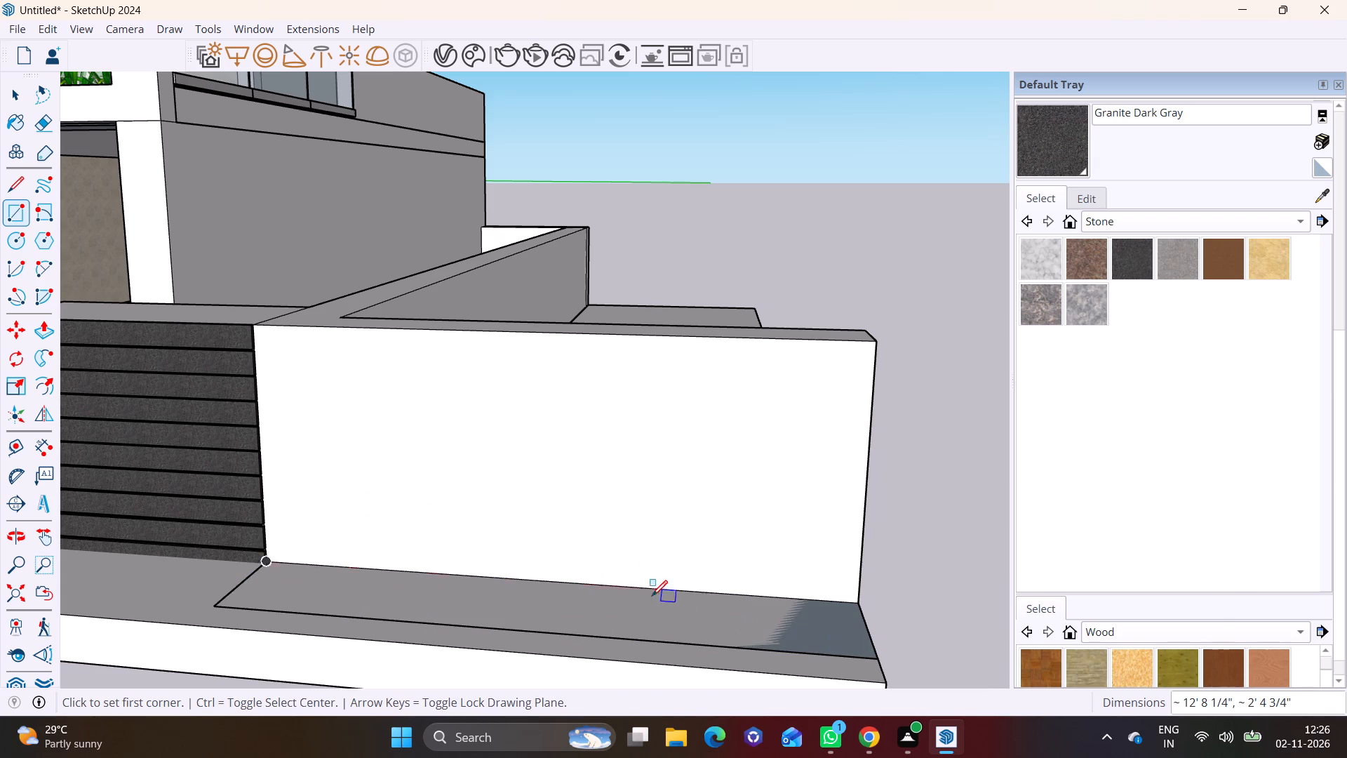
Offset the new slab rectangle's outline inward to form a narrow border.
{"action": "left_click", "coordinate": [43, 382]}
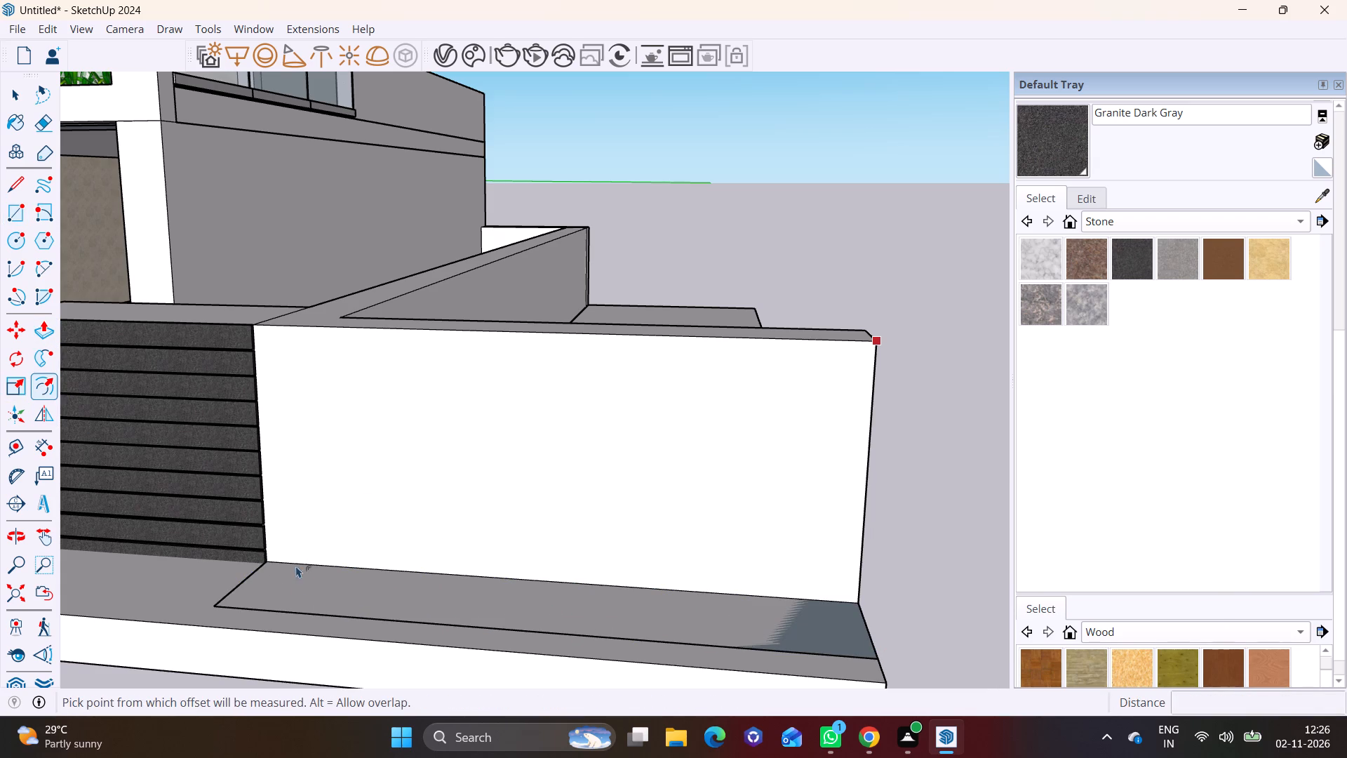
{"action": "left_click", "coordinate": [15, 97]}
{"action": "left_click", "coordinate": [296, 601]}
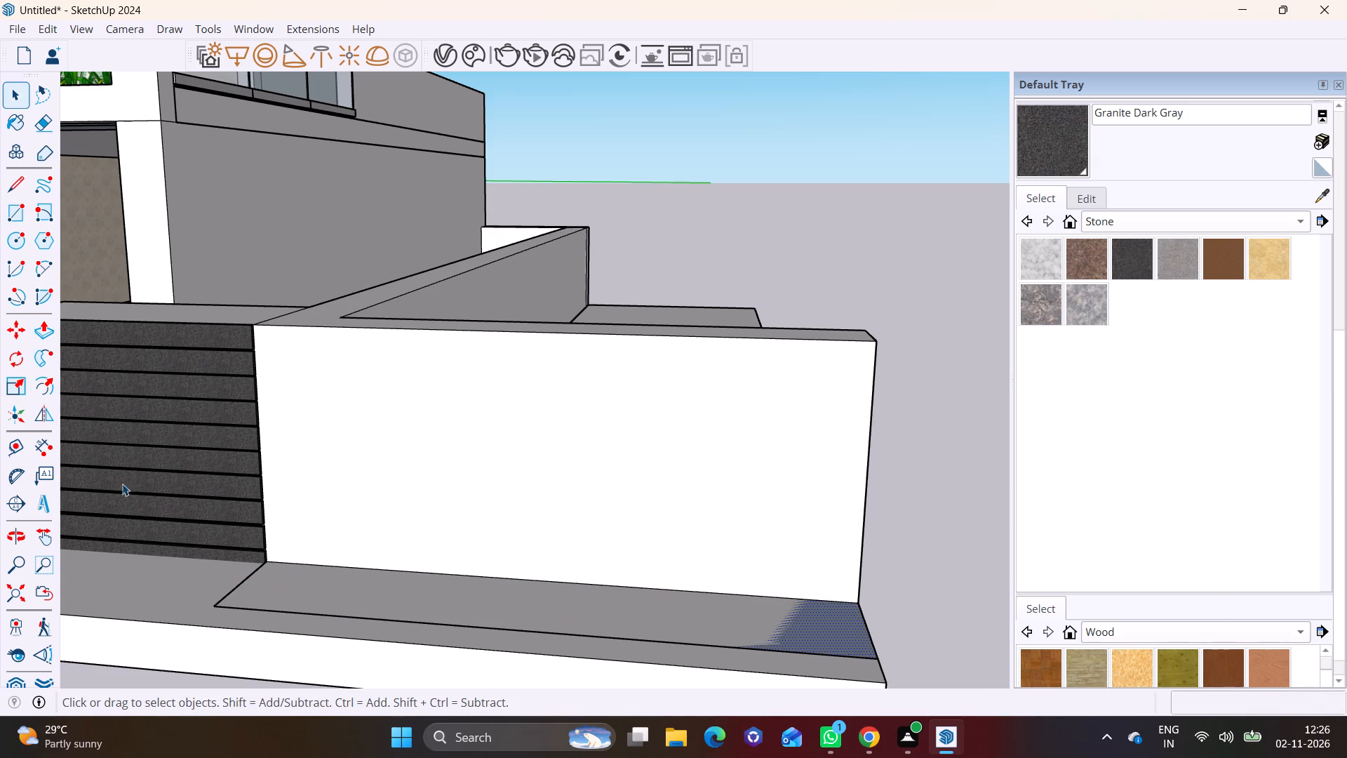
{"action": "left_click", "coordinate": [44, 398]}
{"action": "left_click", "coordinate": [298, 589]}
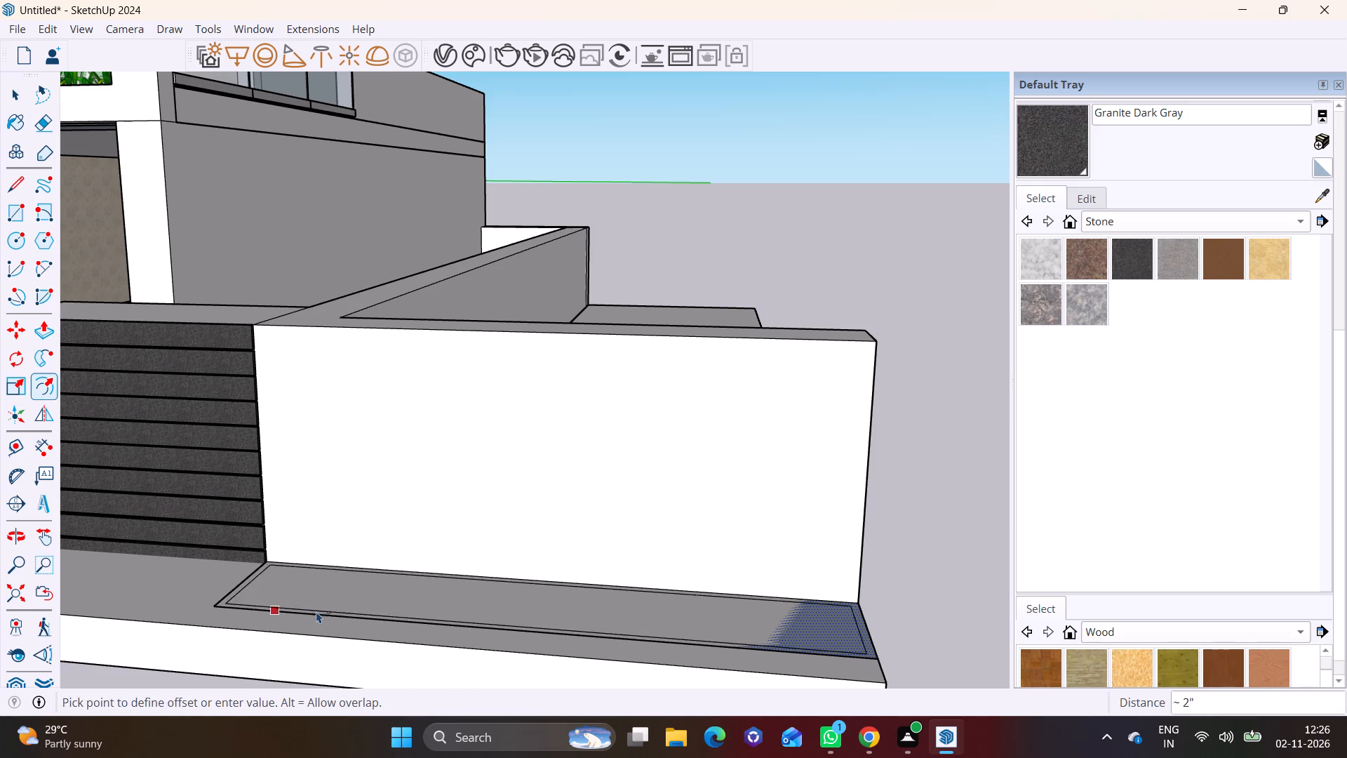
{"action": "left_click", "coordinate": [320, 605]}
Draw short lines from the inner rectangle's two wall-side corners to the wall, splitting off the border strip along the wall.
{"action": "middle_click_drag", "start_coordinate": [288, 560], "coordinate": [267, 644]}
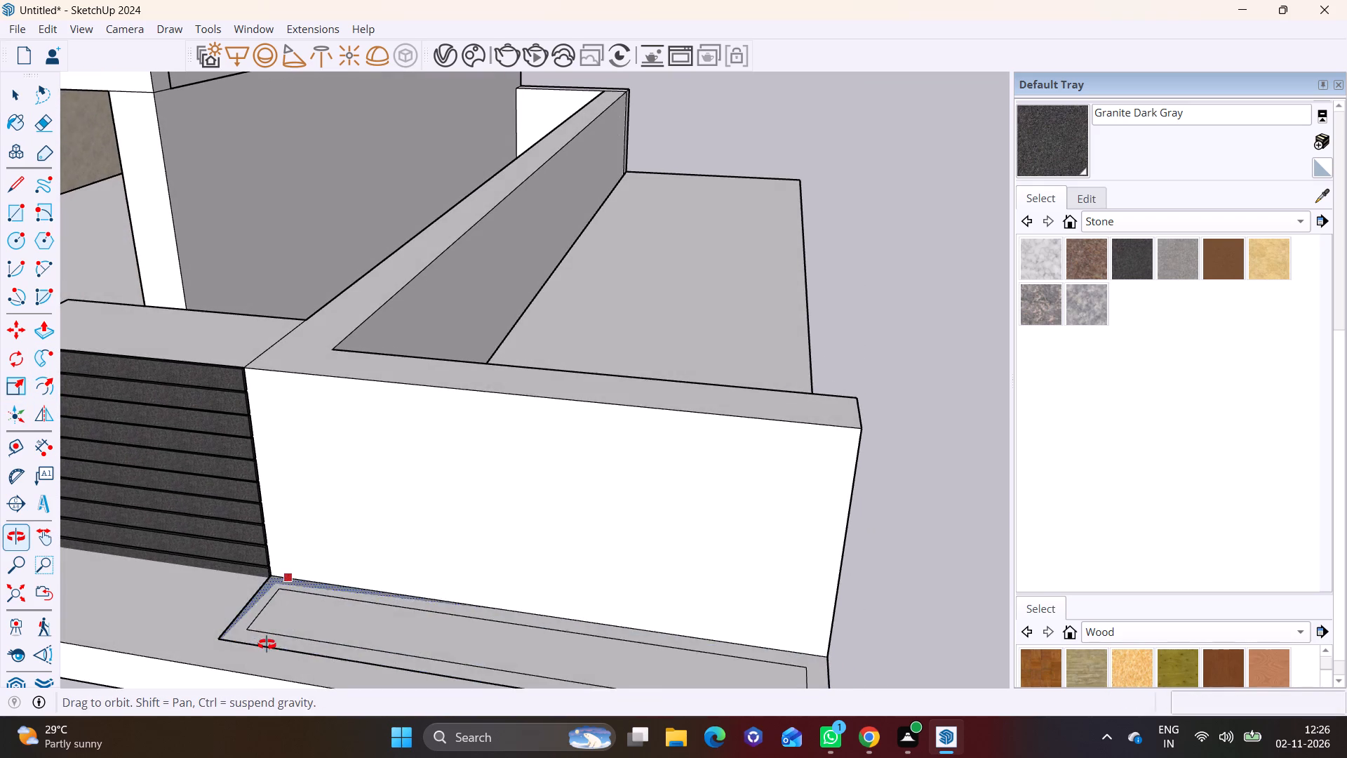
{"action": "middle_click_drag", "start_coordinate": [267, 644], "coordinate": [266, 652]}
{"action": "left_click", "coordinate": [15, 178]}
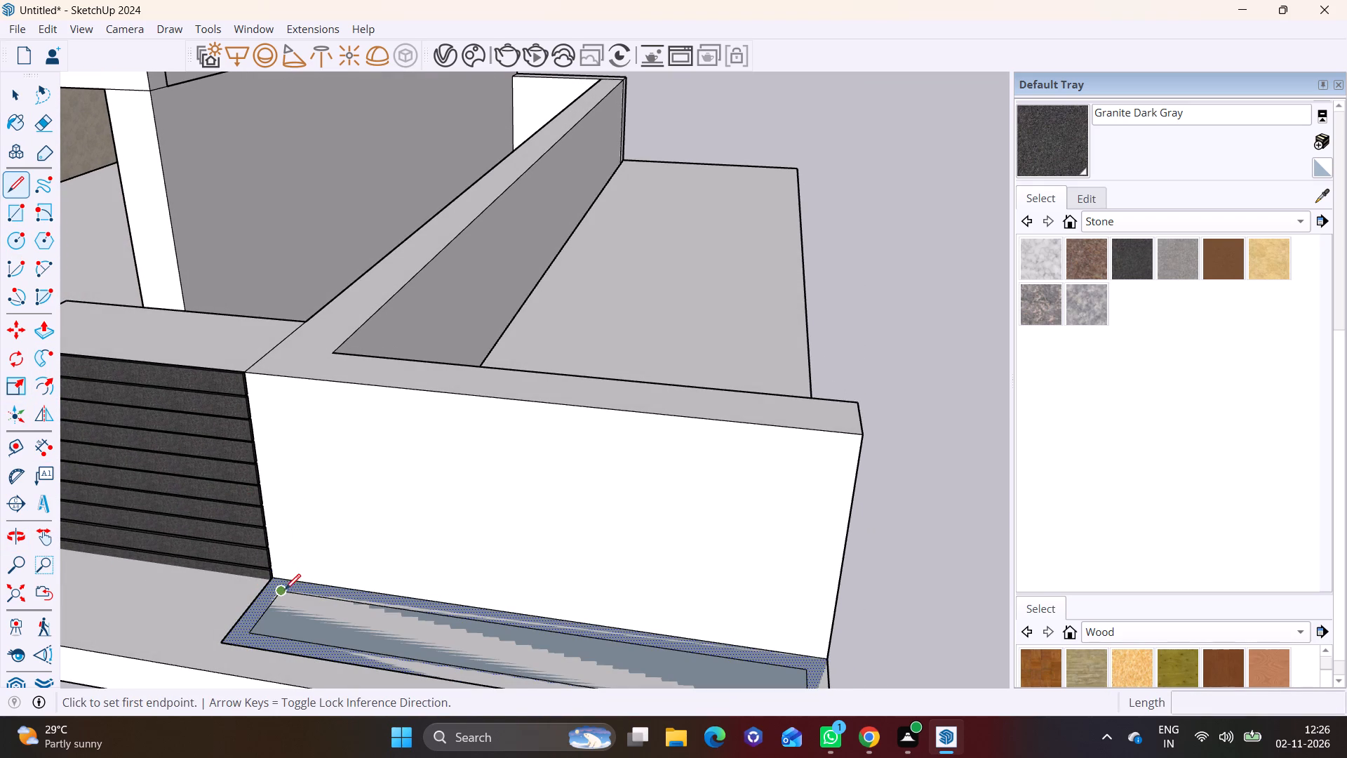
{"action": "left_click", "coordinate": [284, 590]}
{"action": "left_click", "coordinate": [293, 577]}
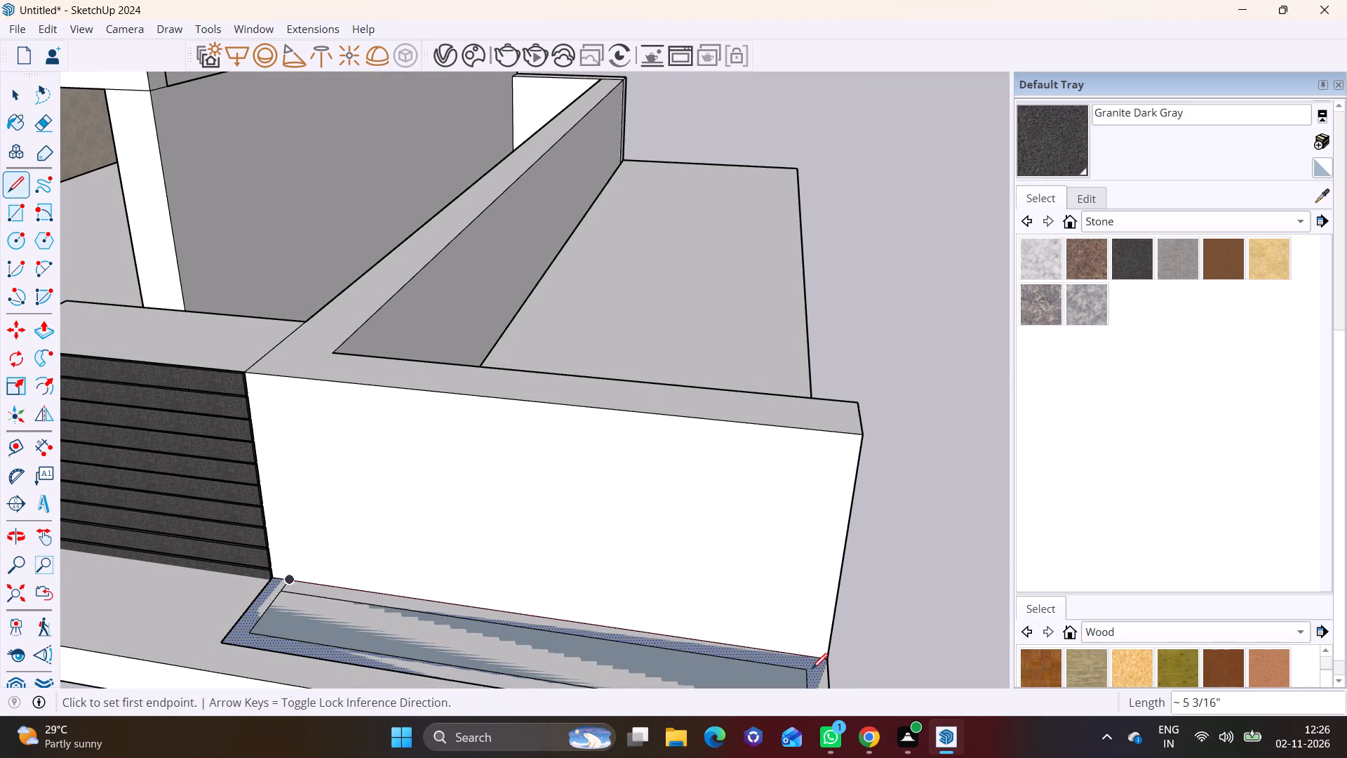
{"action": "left_click", "coordinate": [810, 672]}
{"action": "left_click", "coordinate": [811, 657]}
Pull the three-sided border up 1' 11 9/16" to form a low enclosure in front of the new wall section.
{"action": "scroll", "coordinate": [591, 631], "scroll_direction": "down", "scroll_amount": 3}
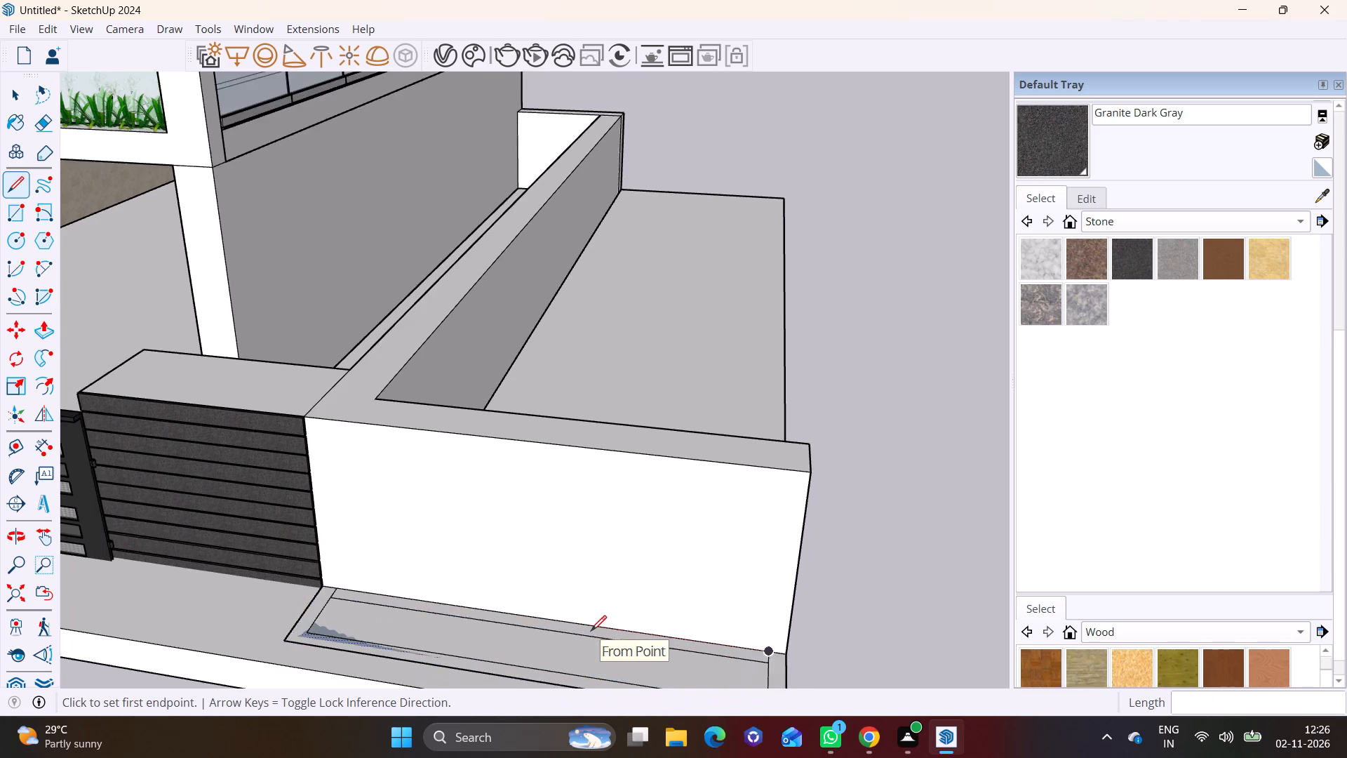
{"action": "scroll", "coordinate": [591, 631], "scroll_direction": "down", "scroll_amount": 1}
{"action": "left_click", "coordinate": [23, 99]}
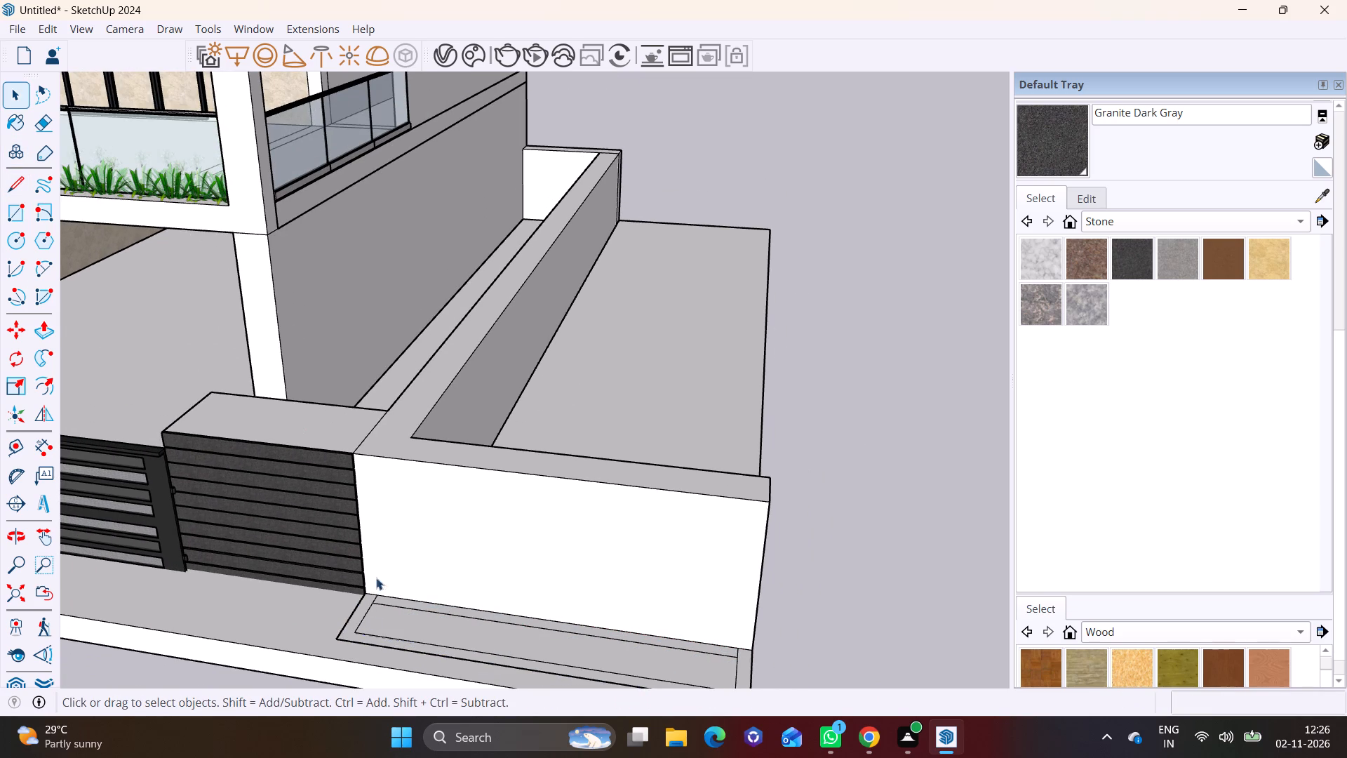
{"action": "left_click", "coordinate": [357, 621]}
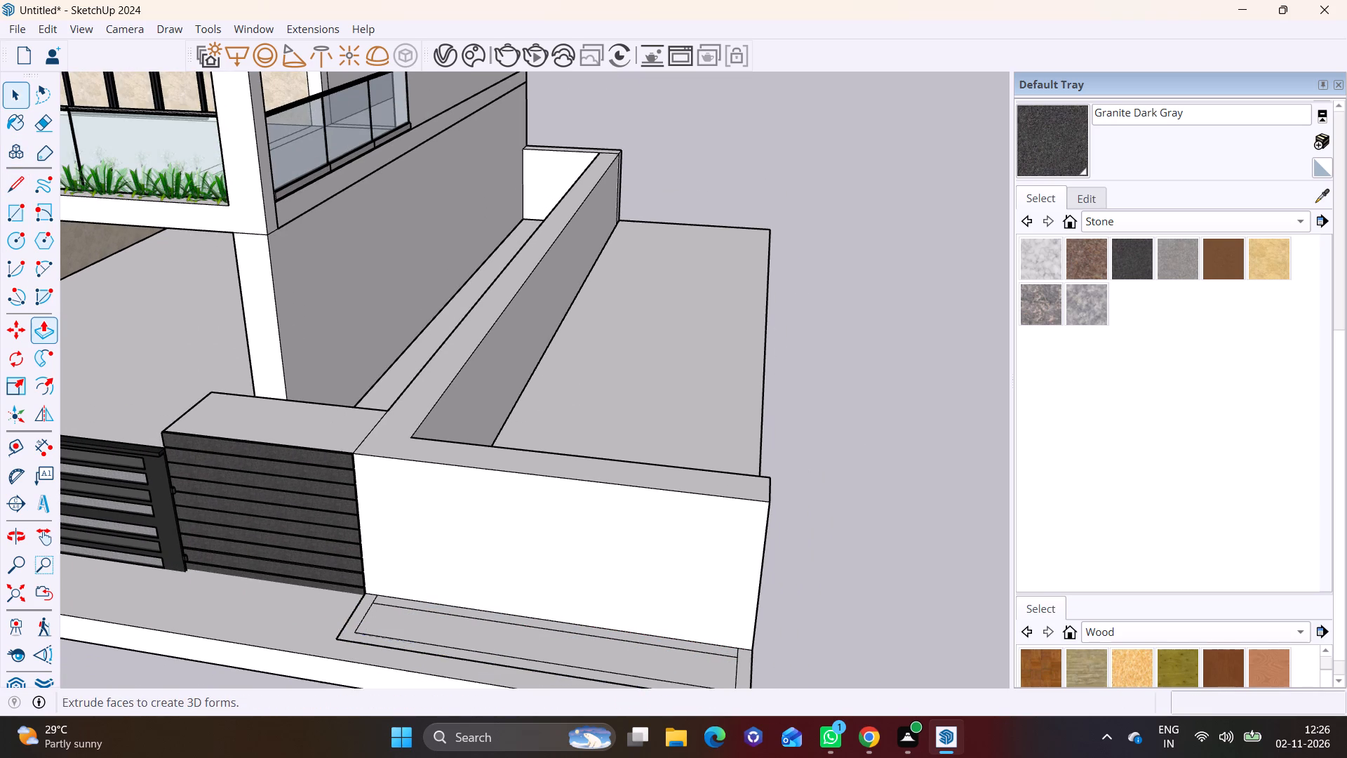
{"action": "left_click", "coordinate": [32, 331]}
{"action": "left_click", "coordinate": [351, 633]}
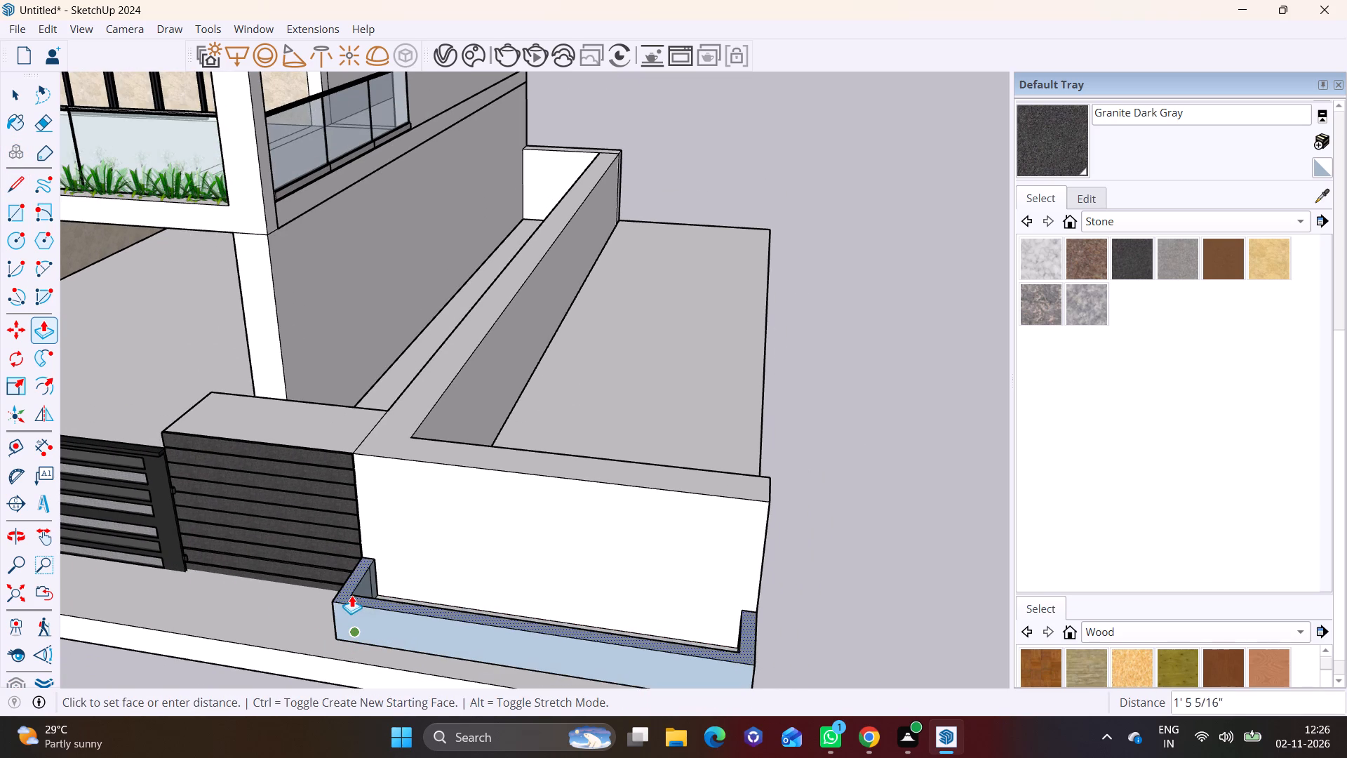
{"action": "left_click", "coordinate": [351, 581]}
Push/Pull the face at the low enclosure's upper front edge by 2".
{"action": "scroll", "coordinate": [254, 634], "scroll_direction": "down", "scroll_amount": 6}
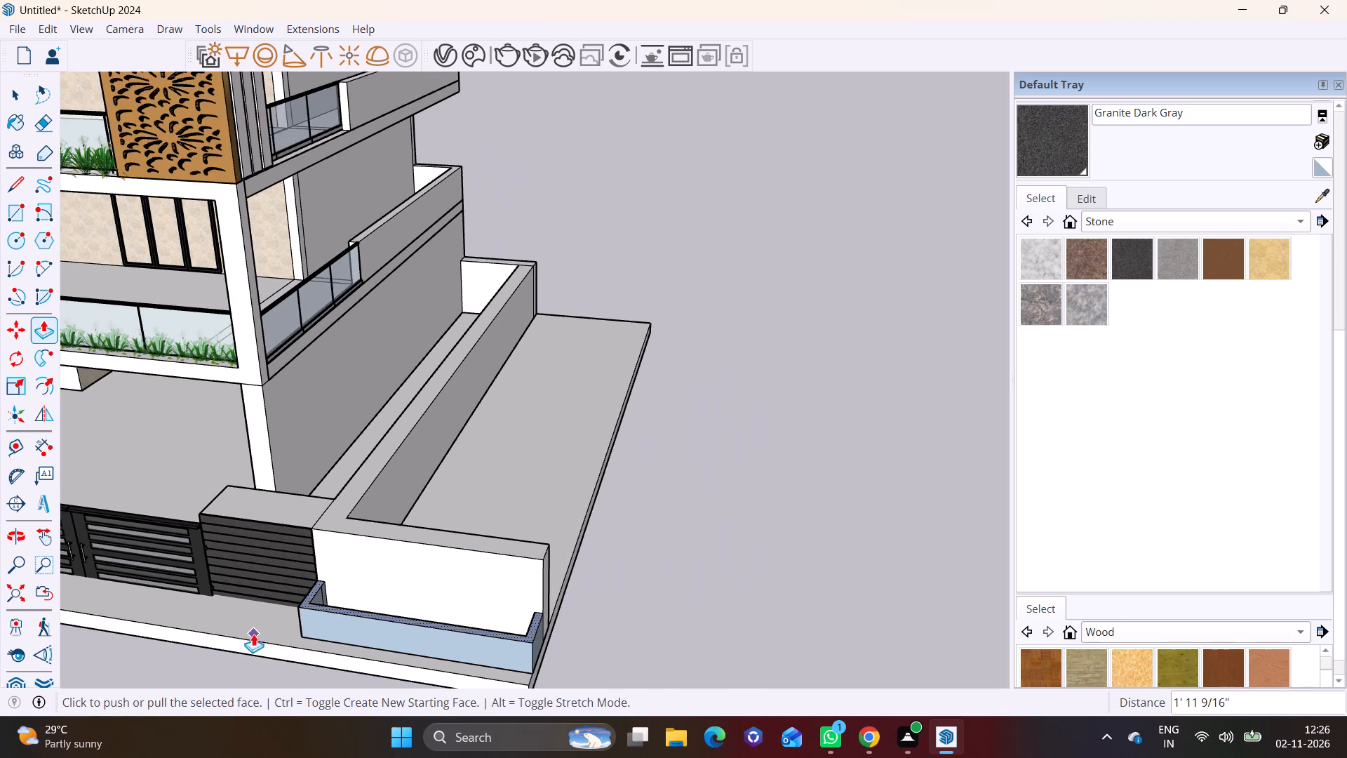
{"action": "middle_click_drag", "start_coordinate": [393, 604], "coordinate": [483, 451]}
{"action": "left_click", "coordinate": [400, 503]}
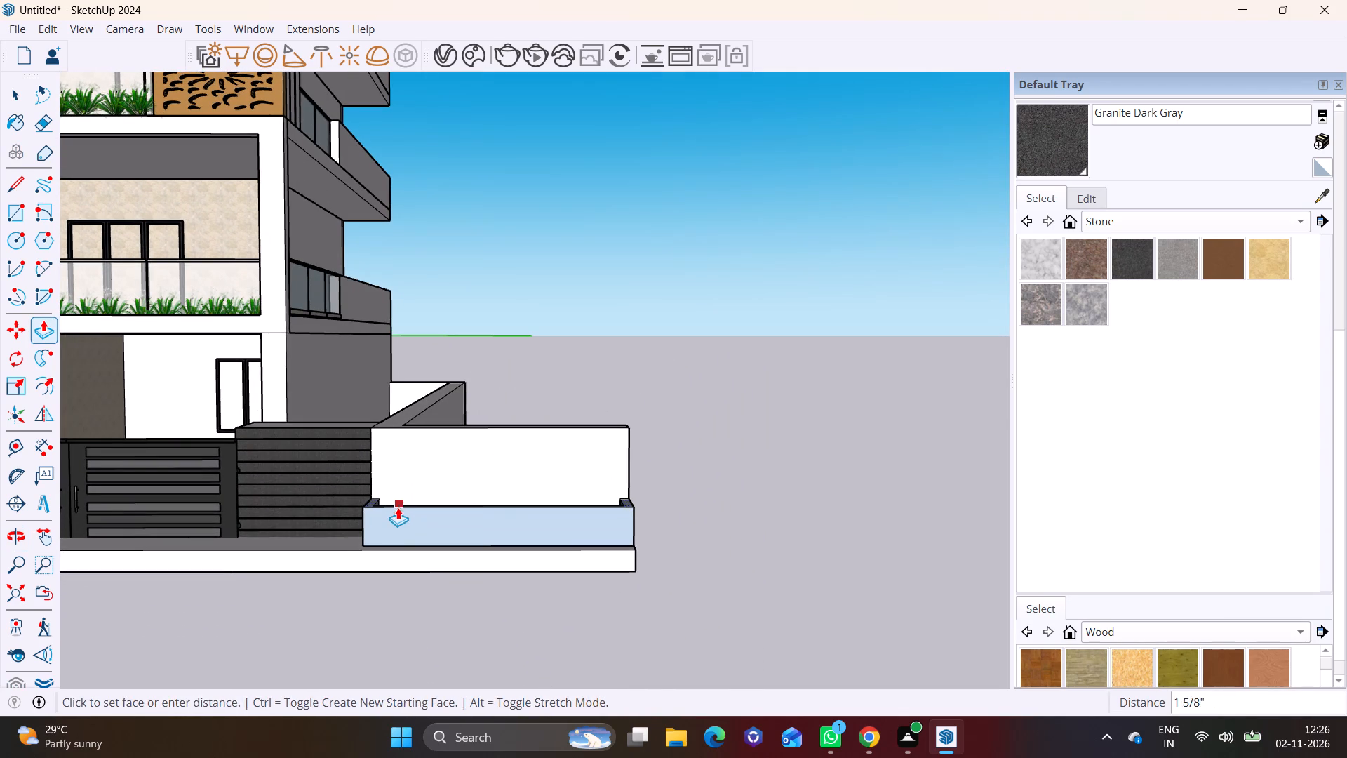
{"action": "left_click", "coordinate": [398, 509]}
Examine the whole house with the new enclosure, and the front boundary wall around the framed louvred panel.
{"action": "scroll", "coordinate": [224, 517], "scroll_direction": "down", "scroll_amount": 10}
{"action": "middle_click_drag", "start_coordinate": [215, 518], "coordinate": [90, 554]}
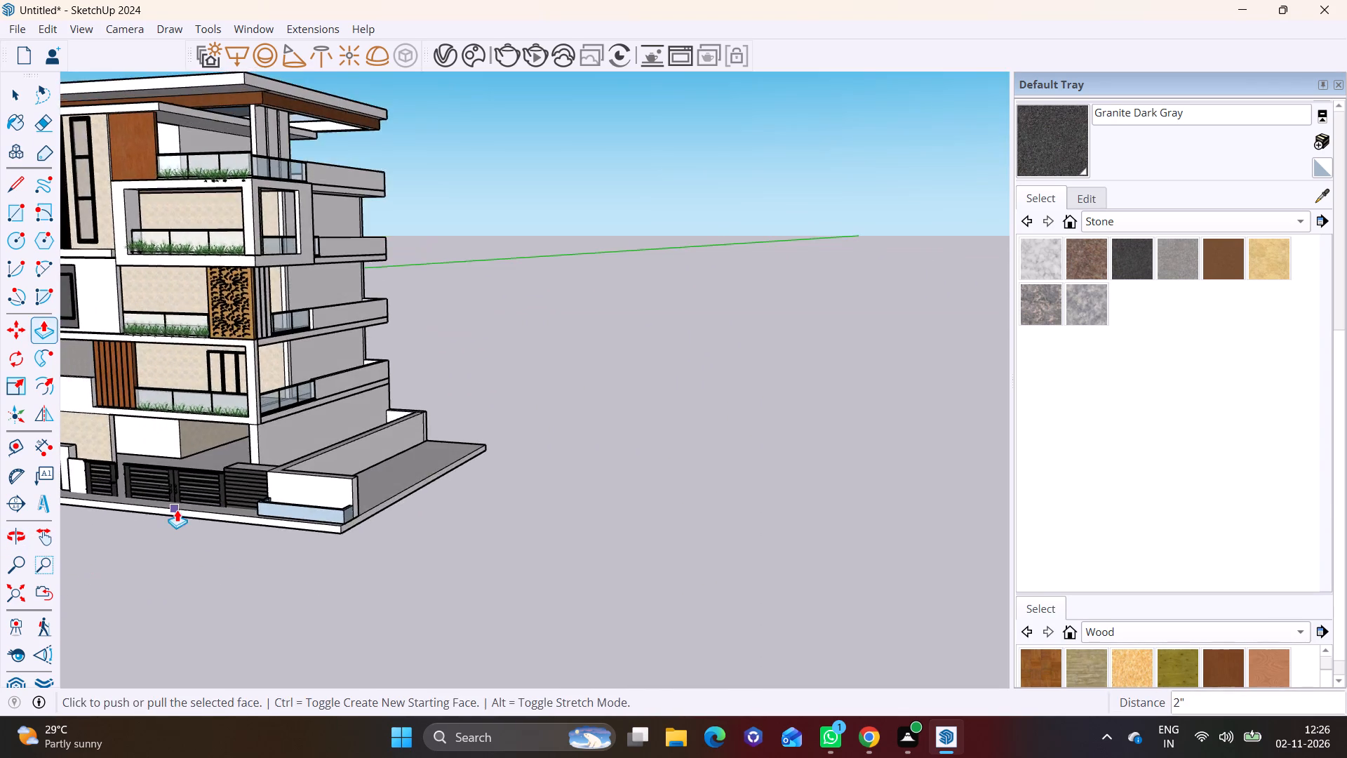
{"action": "scroll", "coordinate": [177, 510], "scroll_direction": "down", "scroll_amount": 4}
{"action": "middle_click_drag", "start_coordinate": [286, 510], "coordinate": [192, 477]}
{"action": "middle_click_drag", "start_coordinate": [163, 427], "coordinate": [147, 491]}
{"action": "middle_click_drag", "start_coordinate": [164, 420], "coordinate": [568, 375]}
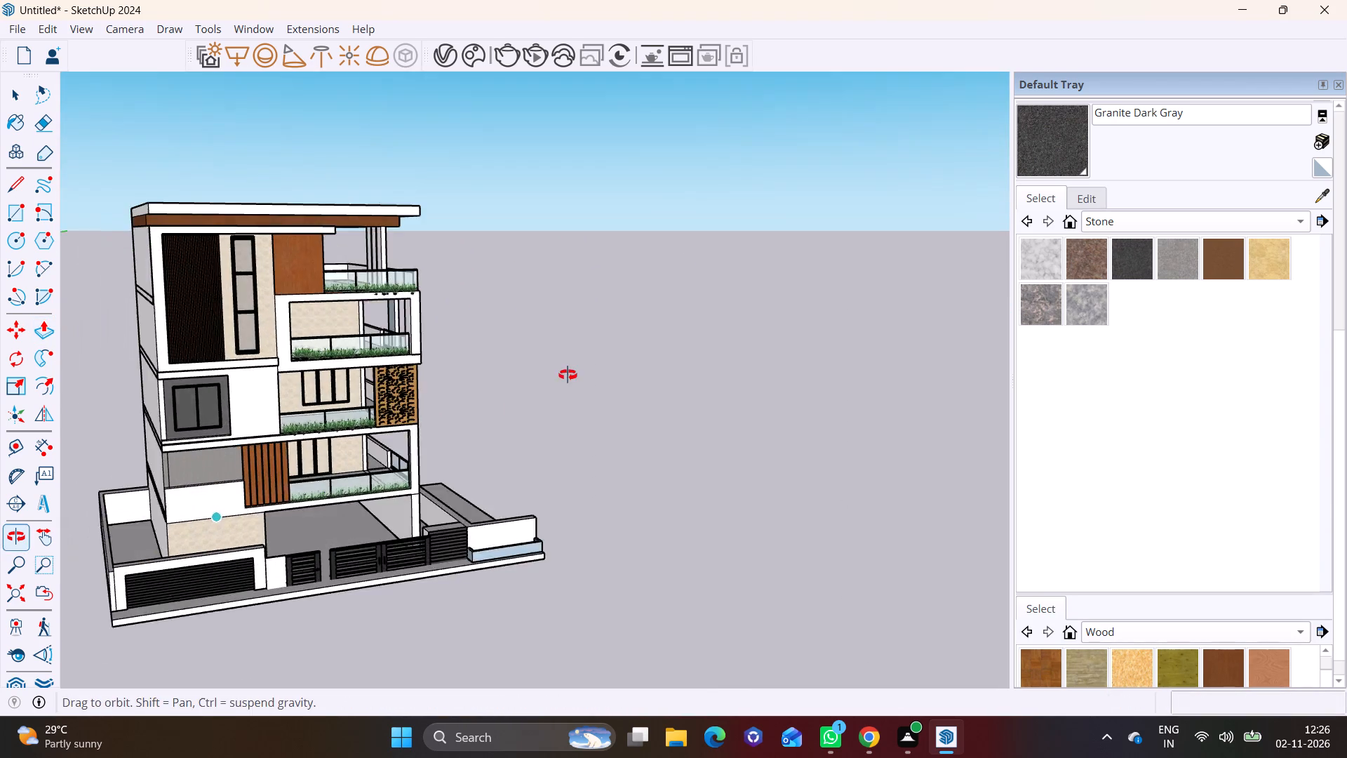
{"action": "middle_click_drag", "start_coordinate": [568, 375], "coordinate": [573, 375]}
{"action": "middle_click_drag", "start_coordinate": [567, 506], "coordinate": [210, 590]}
{"action": "middle_click_drag", "start_coordinate": [379, 458], "coordinate": [528, 352]}
{"action": "middle_click_drag", "start_coordinate": [511, 477], "coordinate": [277, 472]}
{"action": "scroll", "coordinate": [406, 382], "scroll_direction": "up", "scroll_amount": 3}
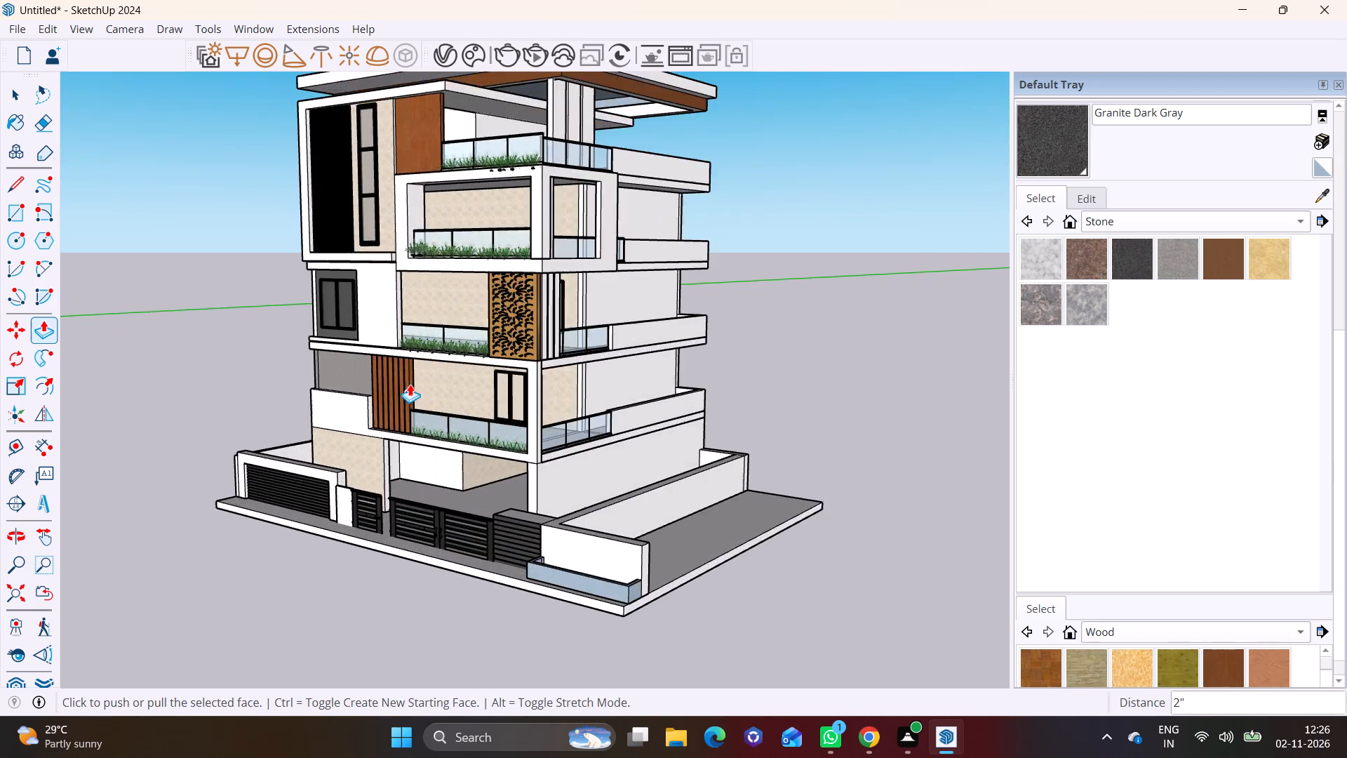
{"action": "scroll", "coordinate": [410, 384], "scroll_direction": "up", "scroll_amount": 5}
{"action": "scroll", "coordinate": [302, 547], "scroll_direction": "up", "scroll_amount": 4}
{"action": "middle_click_drag", "start_coordinate": [341, 572], "coordinate": [358, 550]}
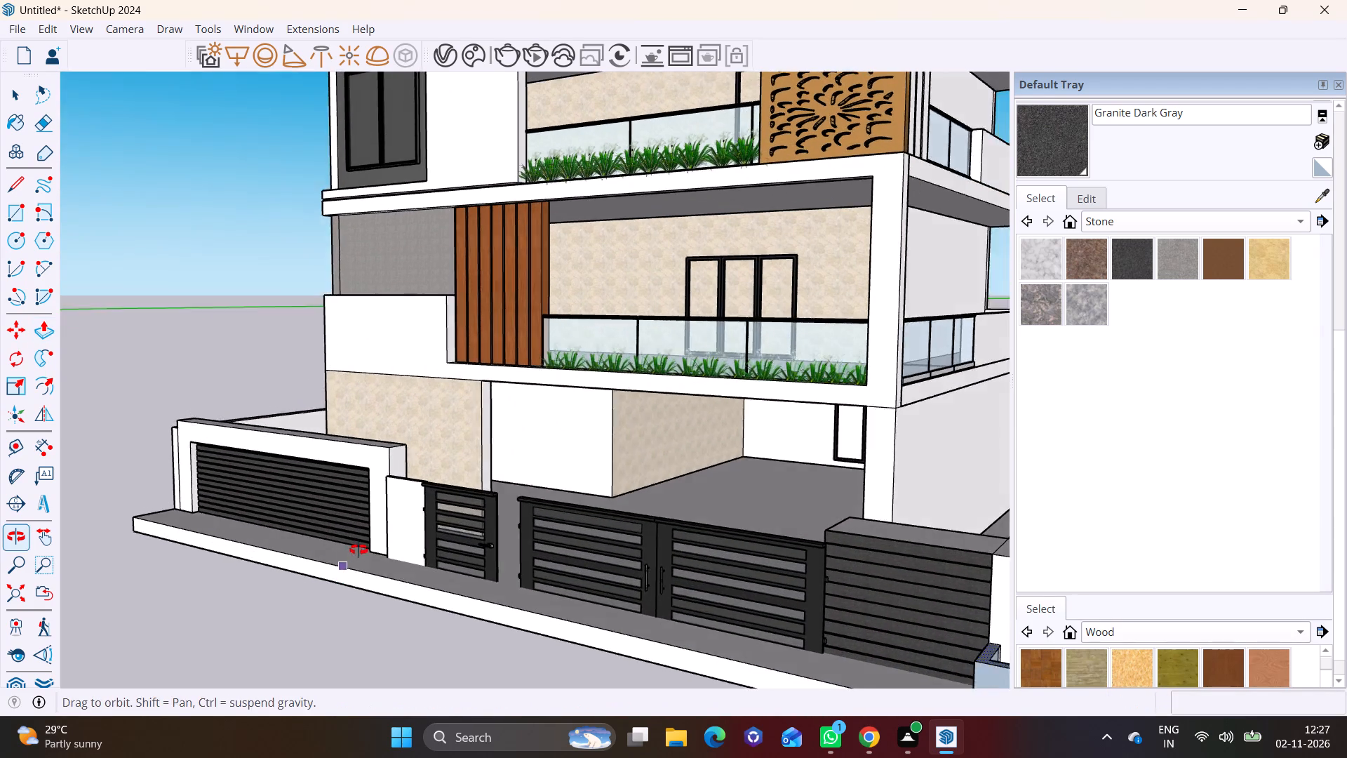
{"action": "middle_click_drag", "start_coordinate": [358, 550], "coordinate": [382, 537]}
{"action": "scroll", "coordinate": [252, 519], "scroll_direction": "up", "scroll_amount": 6}
{"action": "middle_click_drag", "start_coordinate": [280, 554], "coordinate": [239, 633]}
{"action": "scroll", "coordinate": [239, 569], "scroll_direction": "up", "scroll_amount": 4}
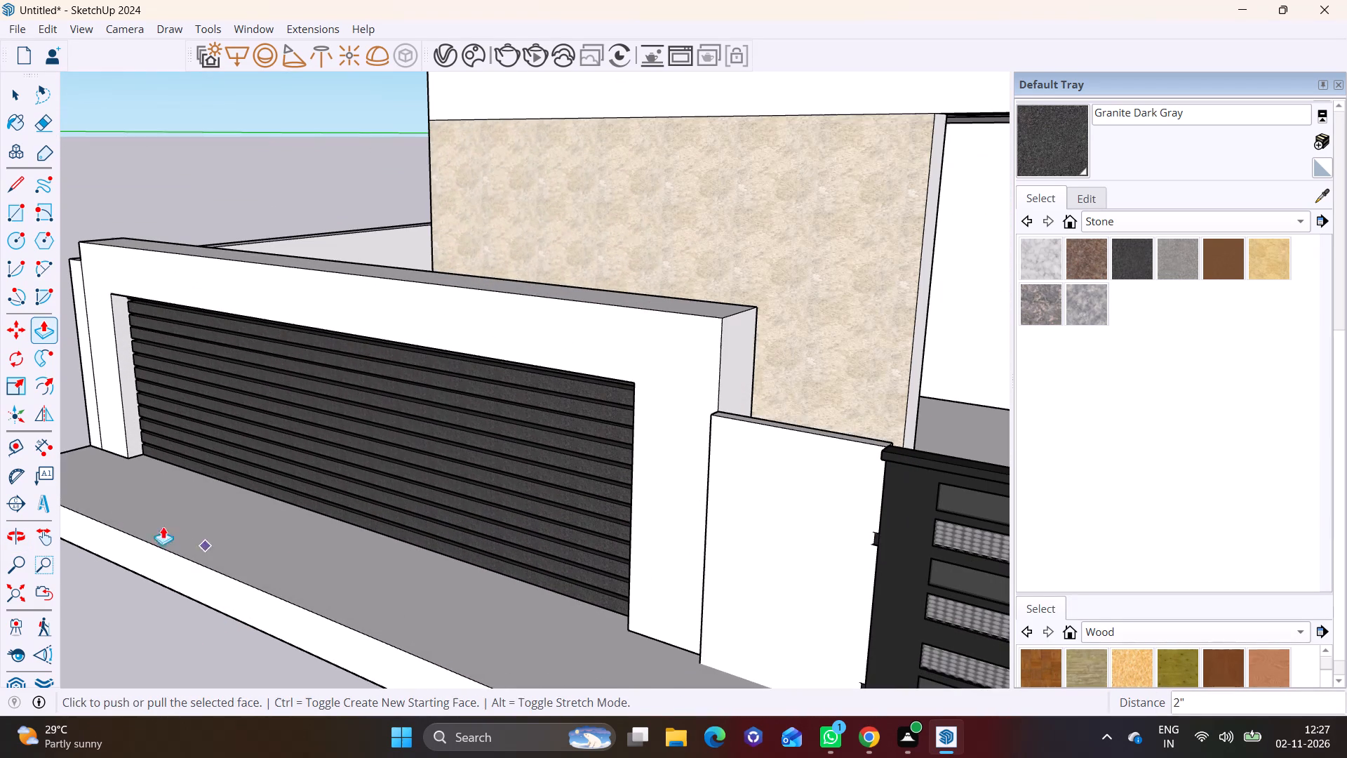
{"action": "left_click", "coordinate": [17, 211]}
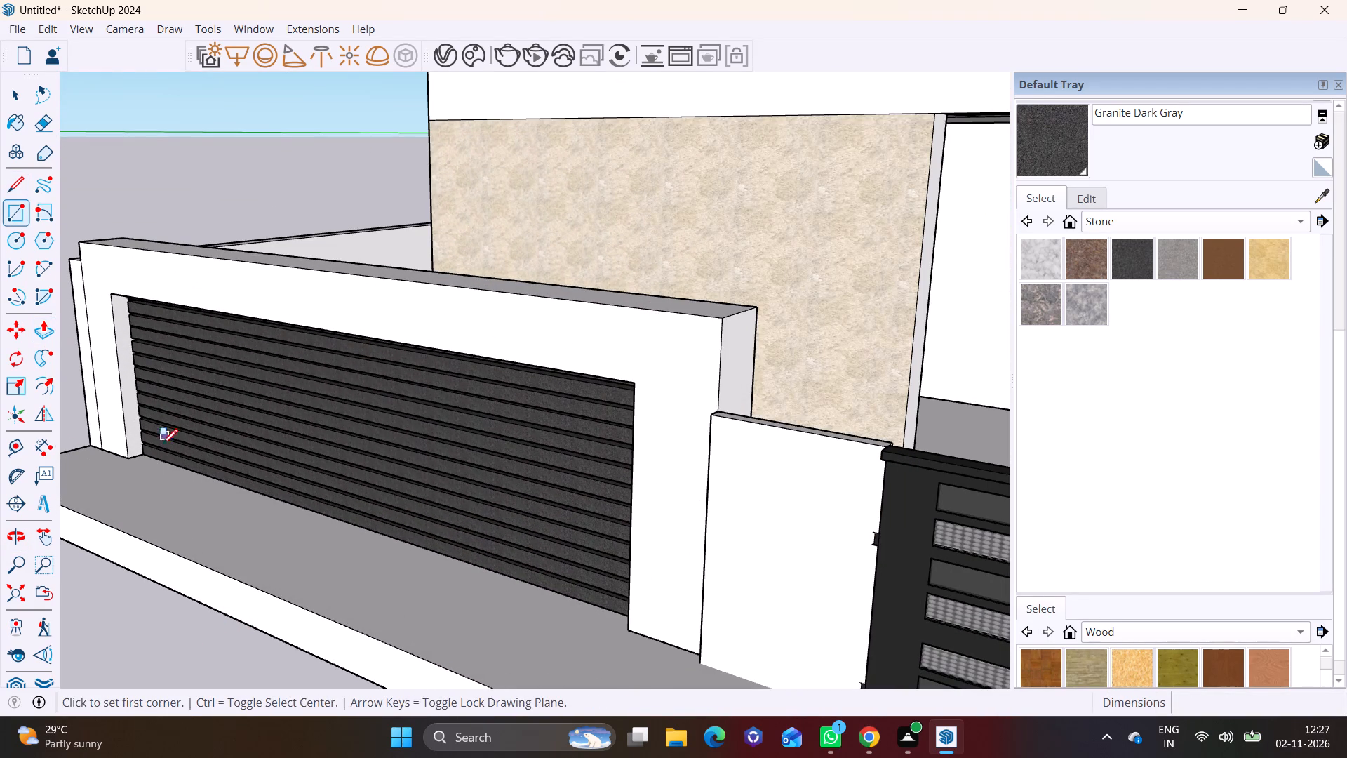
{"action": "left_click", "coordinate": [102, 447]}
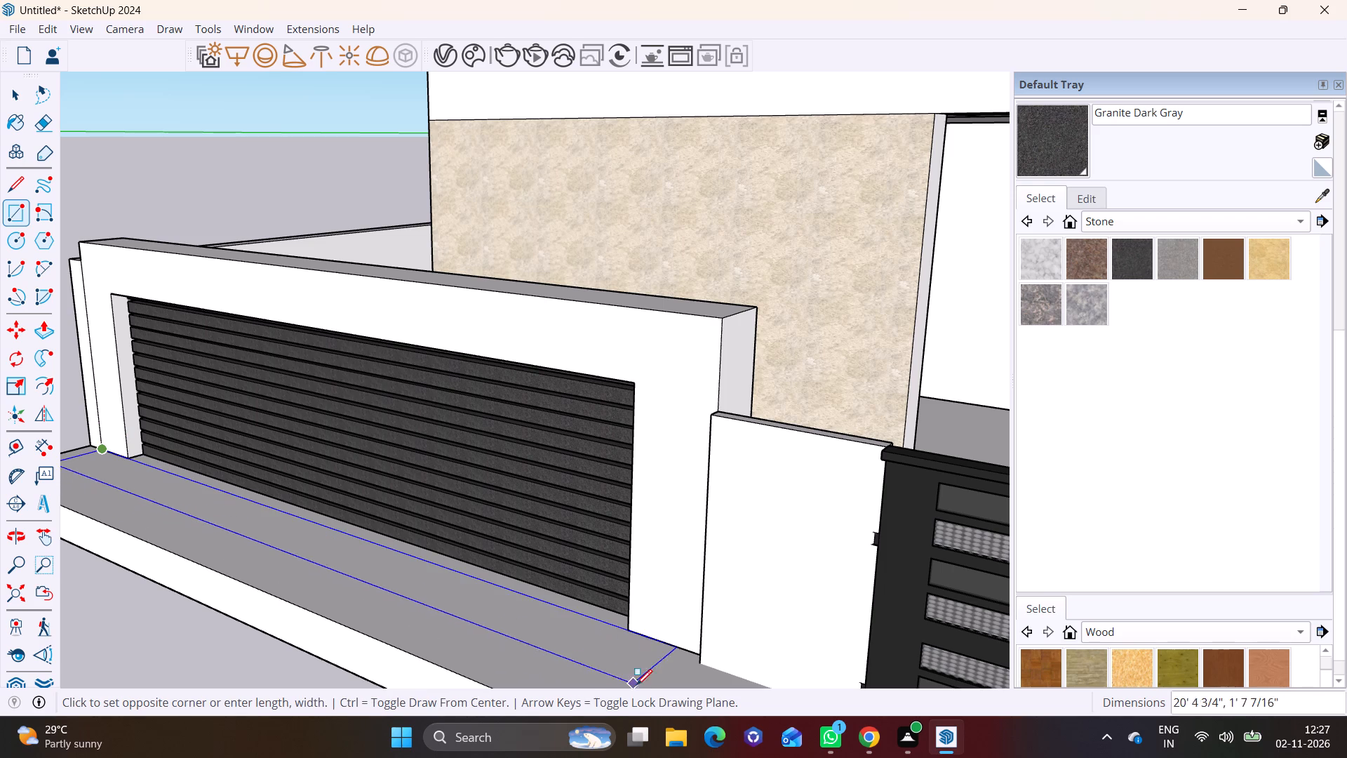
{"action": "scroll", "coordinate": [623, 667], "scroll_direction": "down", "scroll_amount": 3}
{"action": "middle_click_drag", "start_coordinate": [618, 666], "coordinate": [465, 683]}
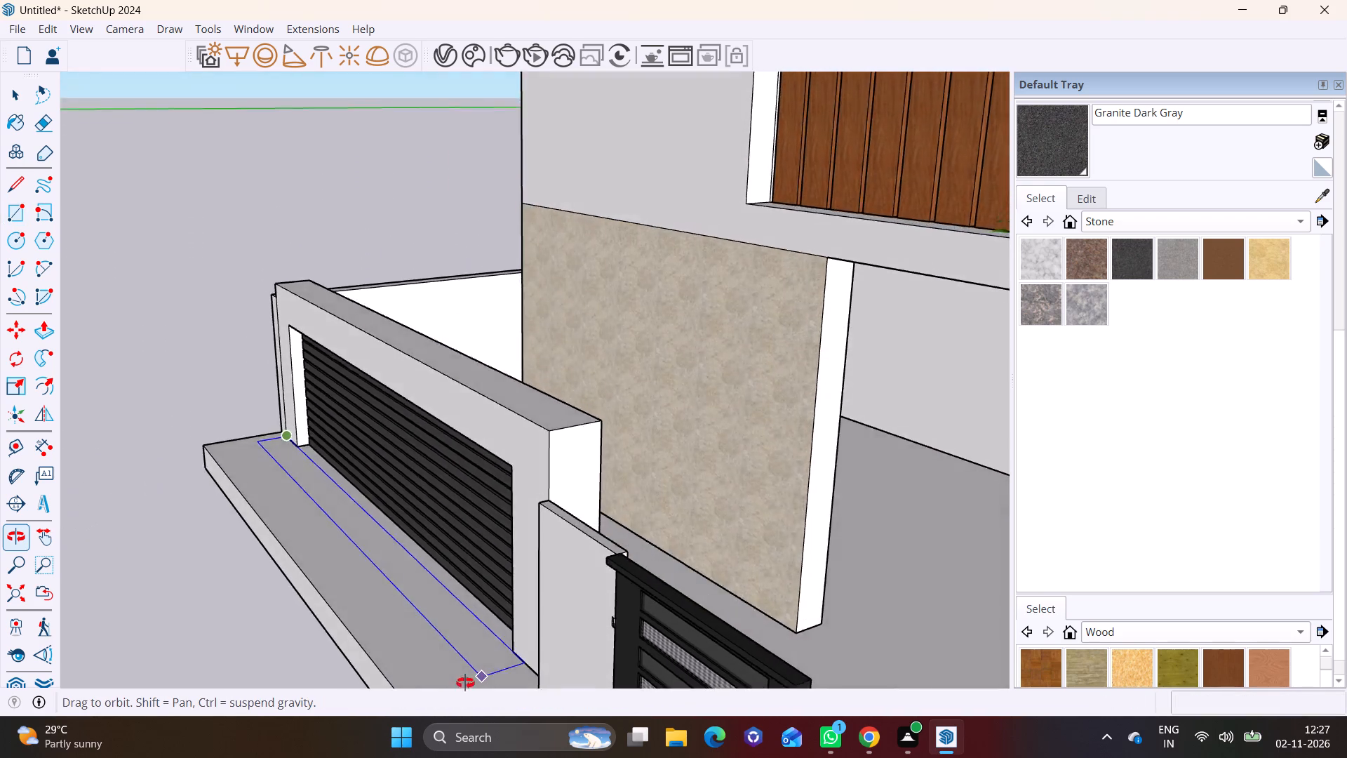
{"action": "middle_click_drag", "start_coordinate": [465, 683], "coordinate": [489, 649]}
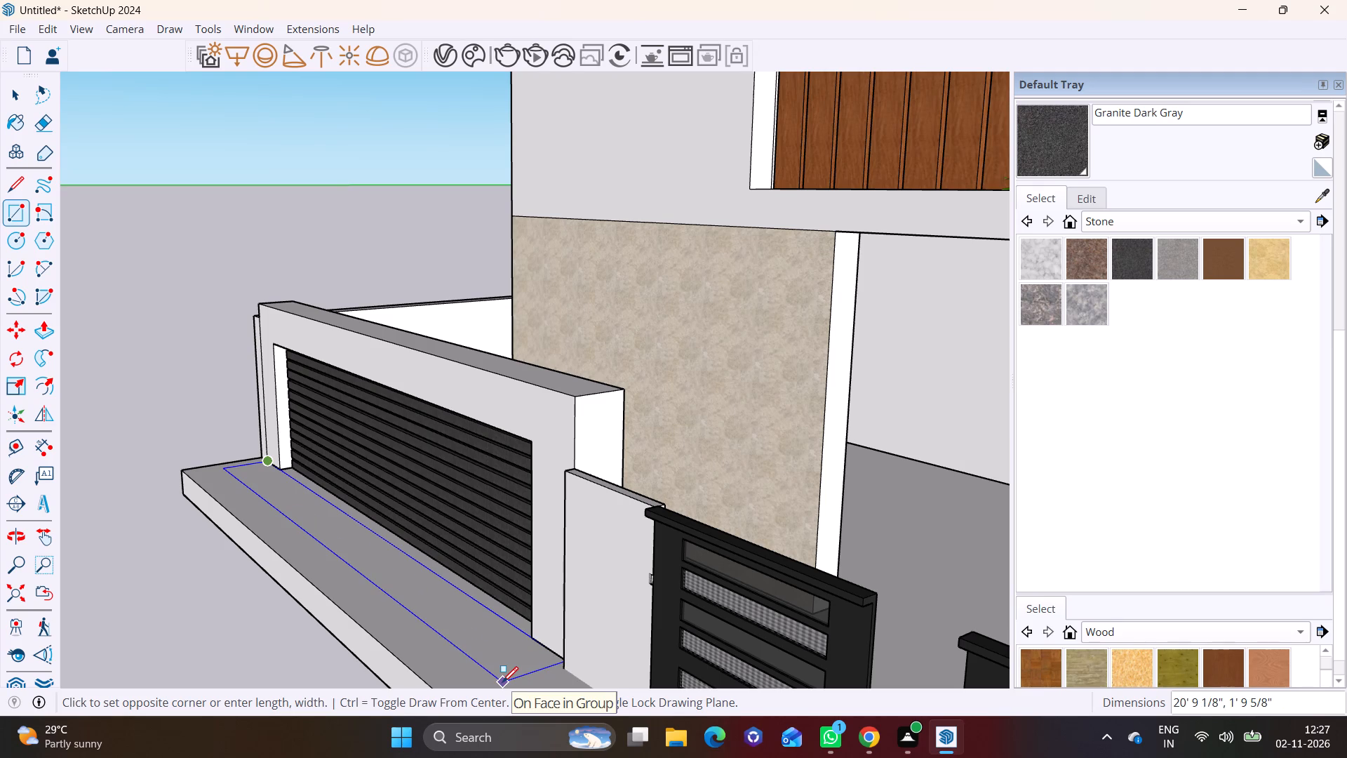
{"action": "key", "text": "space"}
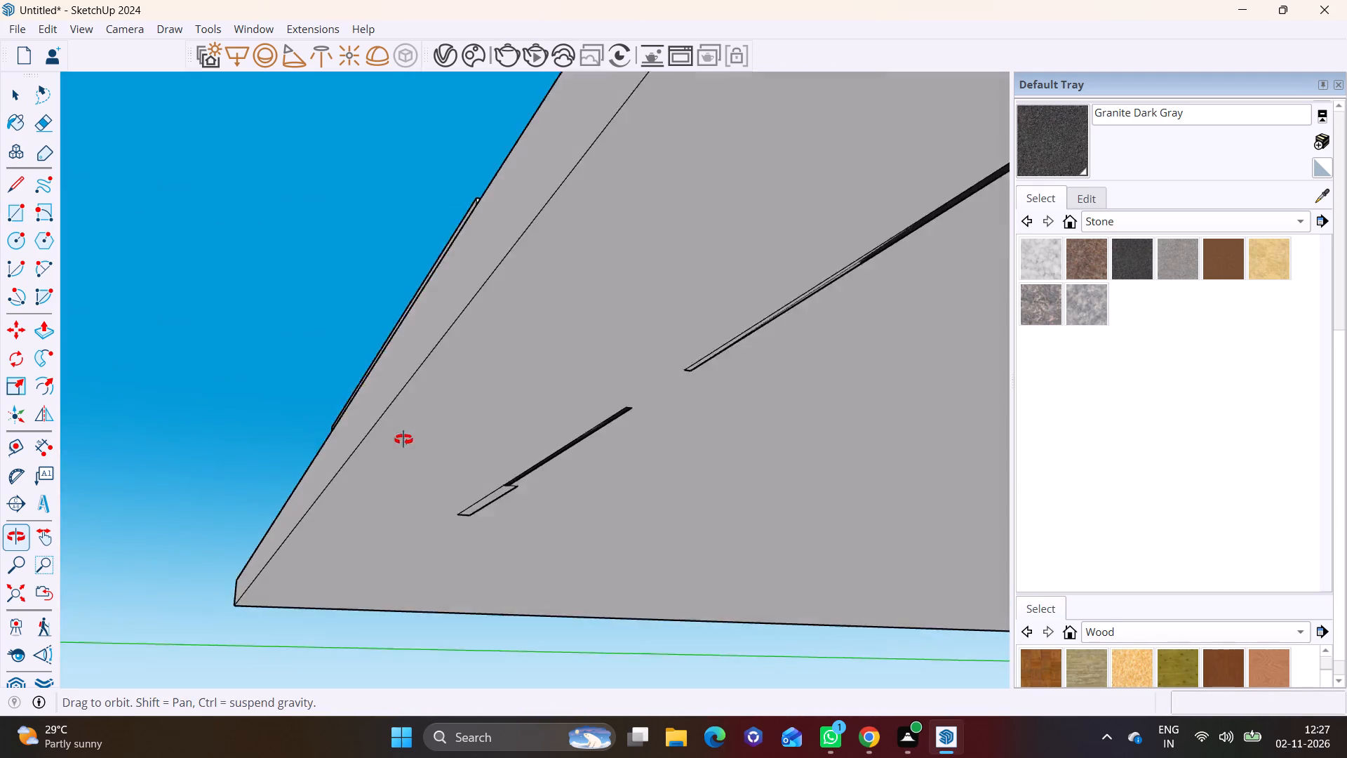
Draw a narrow full-height rectangle, about 1 13/16" by 4' 9 3/4", on the white wall panel beside the pedestrian gate.
{"action": "middle_click_drag", "start_coordinate": [500, 434], "coordinate": [601, 616]}
{"action": "scroll", "coordinate": [526, 491], "scroll_direction": "up", "scroll_amount": 8}
{"action": "middle_click_drag", "start_coordinate": [546, 449], "coordinate": [696, 443]}
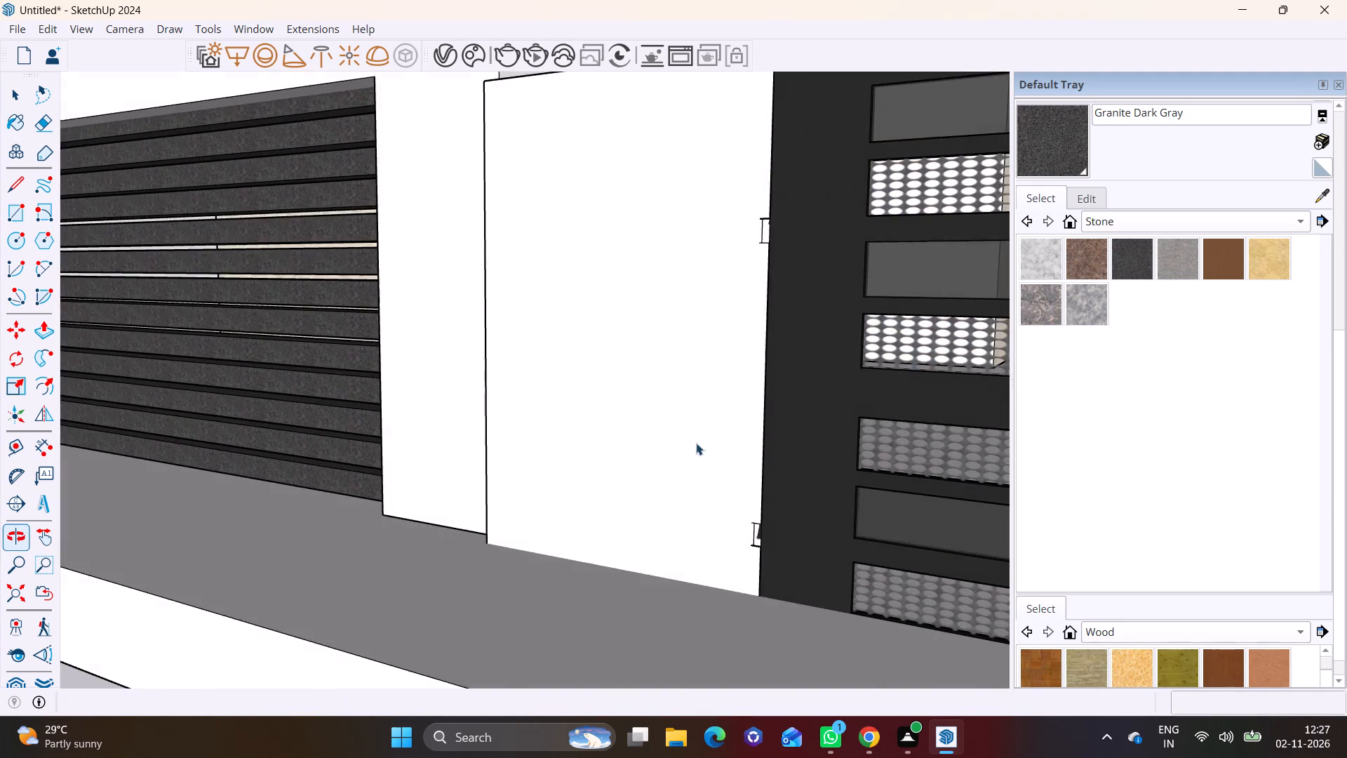
{"action": "middle_click_drag", "start_coordinate": [629, 425], "coordinate": [436, 547], "text": "shift"}
{"action": "middle_click_drag", "start_coordinate": [442, 528], "coordinate": [530, 497]}
{"action": "scroll", "coordinate": [457, 430], "scroll_direction": "up", "scroll_amount": 2}
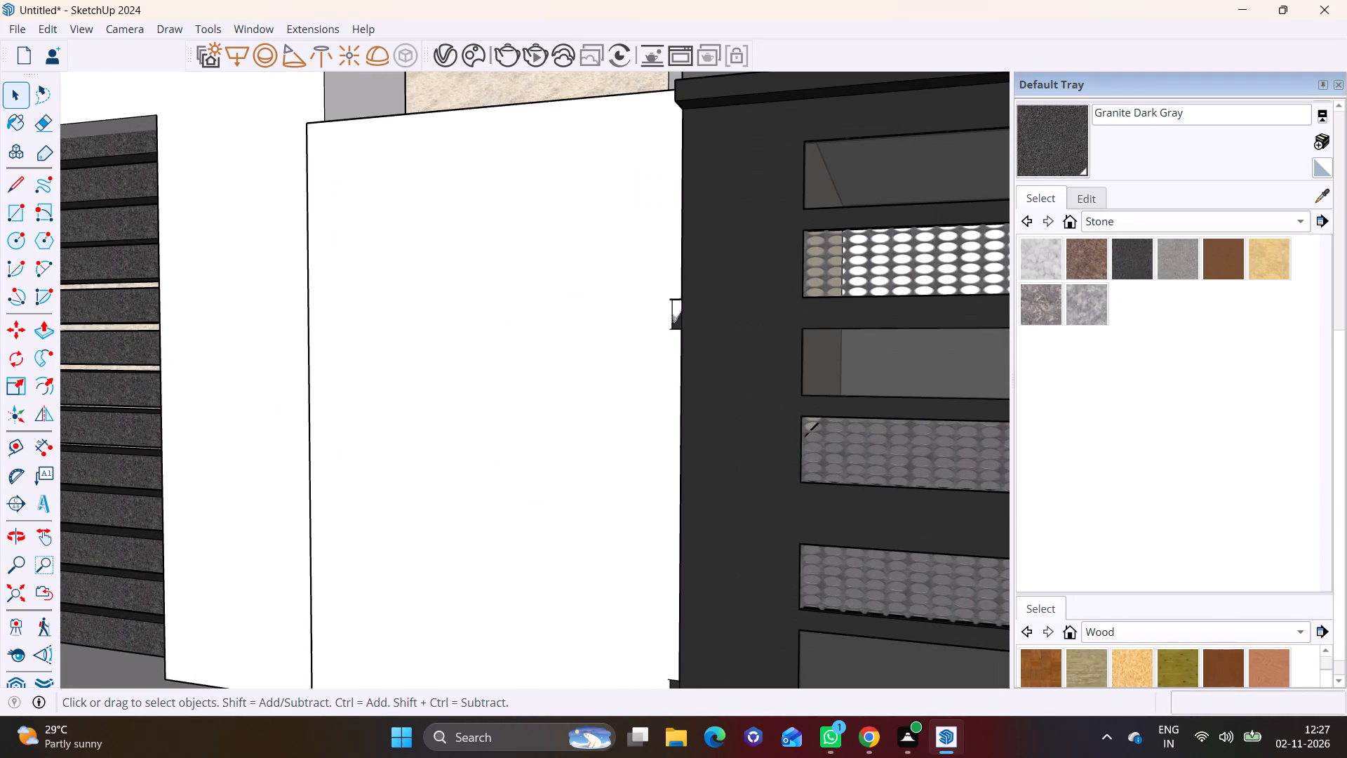
{"action": "left_click", "coordinate": [13, 207]}
{"action": "left_click", "coordinate": [337, 122]}
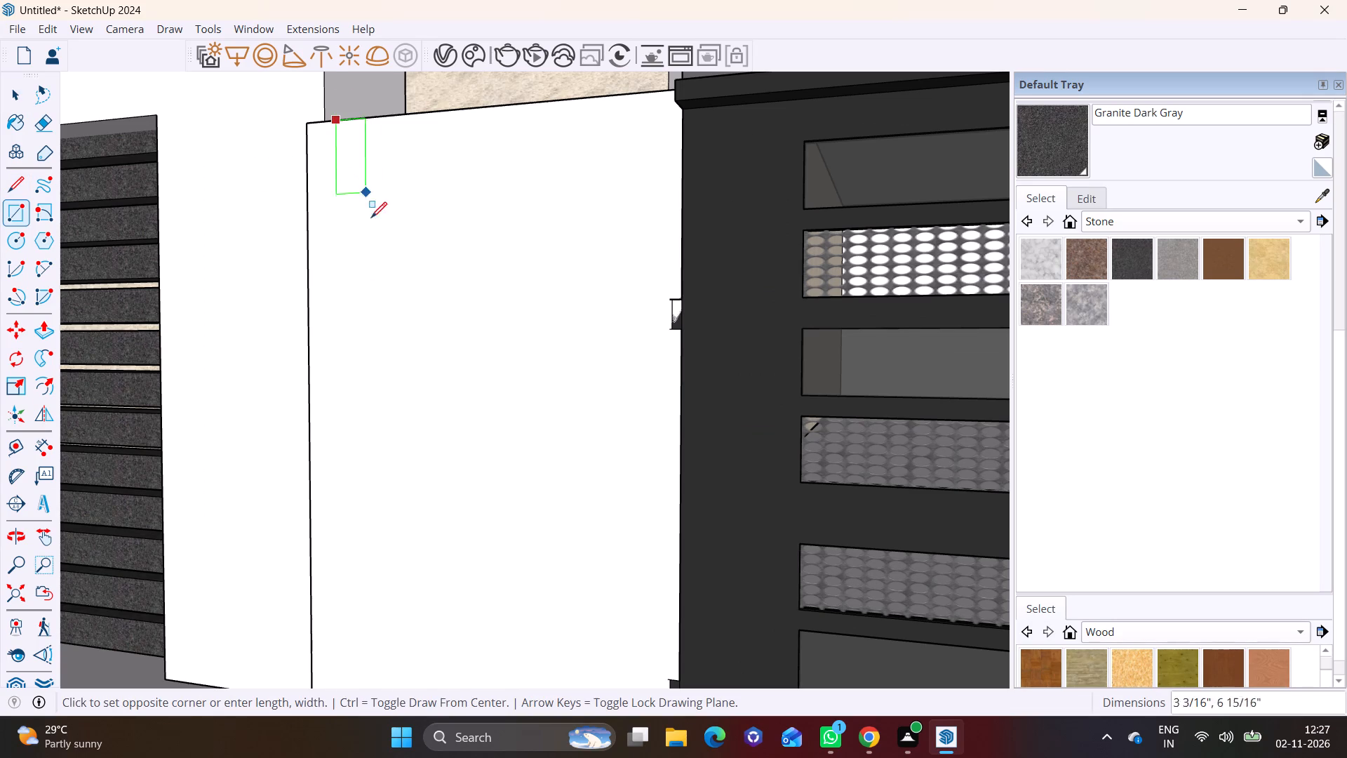
{"action": "scroll", "coordinate": [388, 487], "scroll_direction": "down", "scroll_amount": 4}
{"action": "middle_click_drag", "start_coordinate": [381, 522], "coordinate": [375, 407], "text": "shift"}
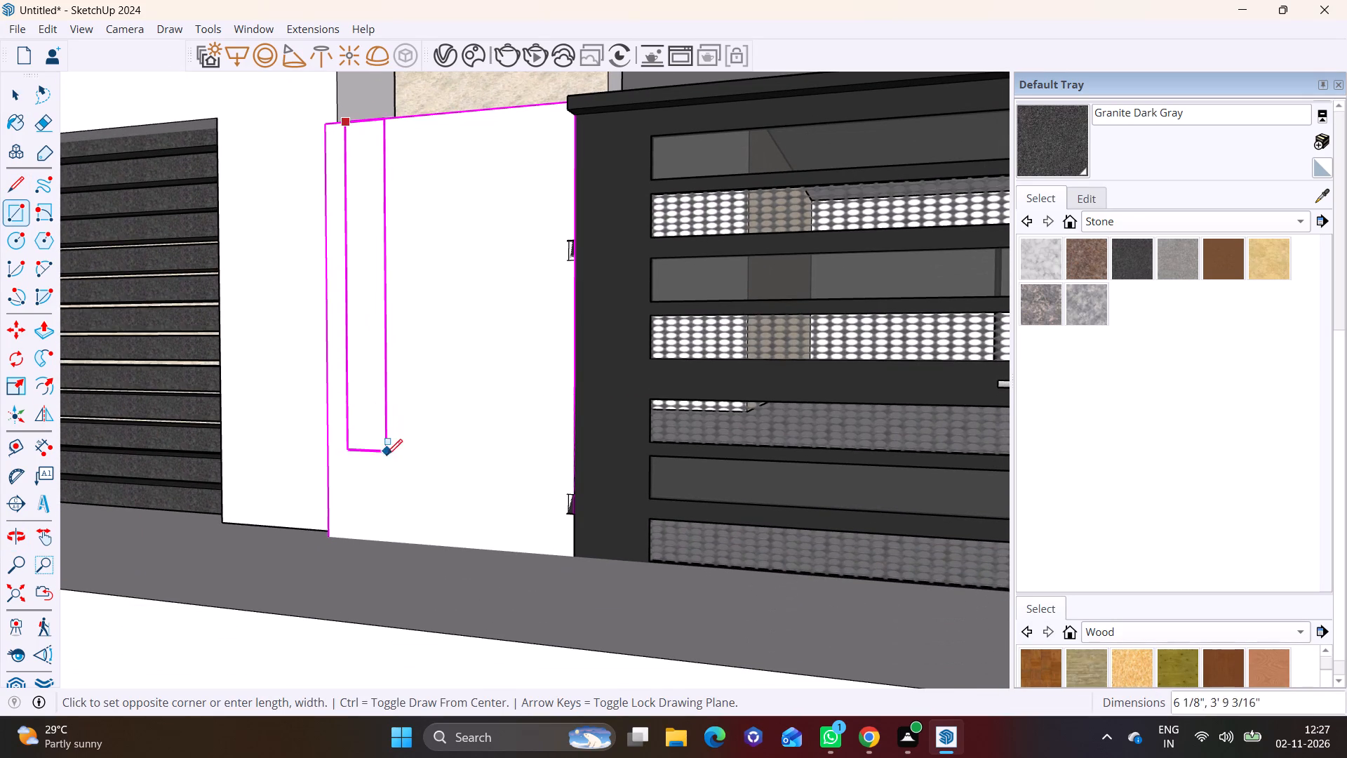
{"action": "left_click", "coordinate": [361, 540]}
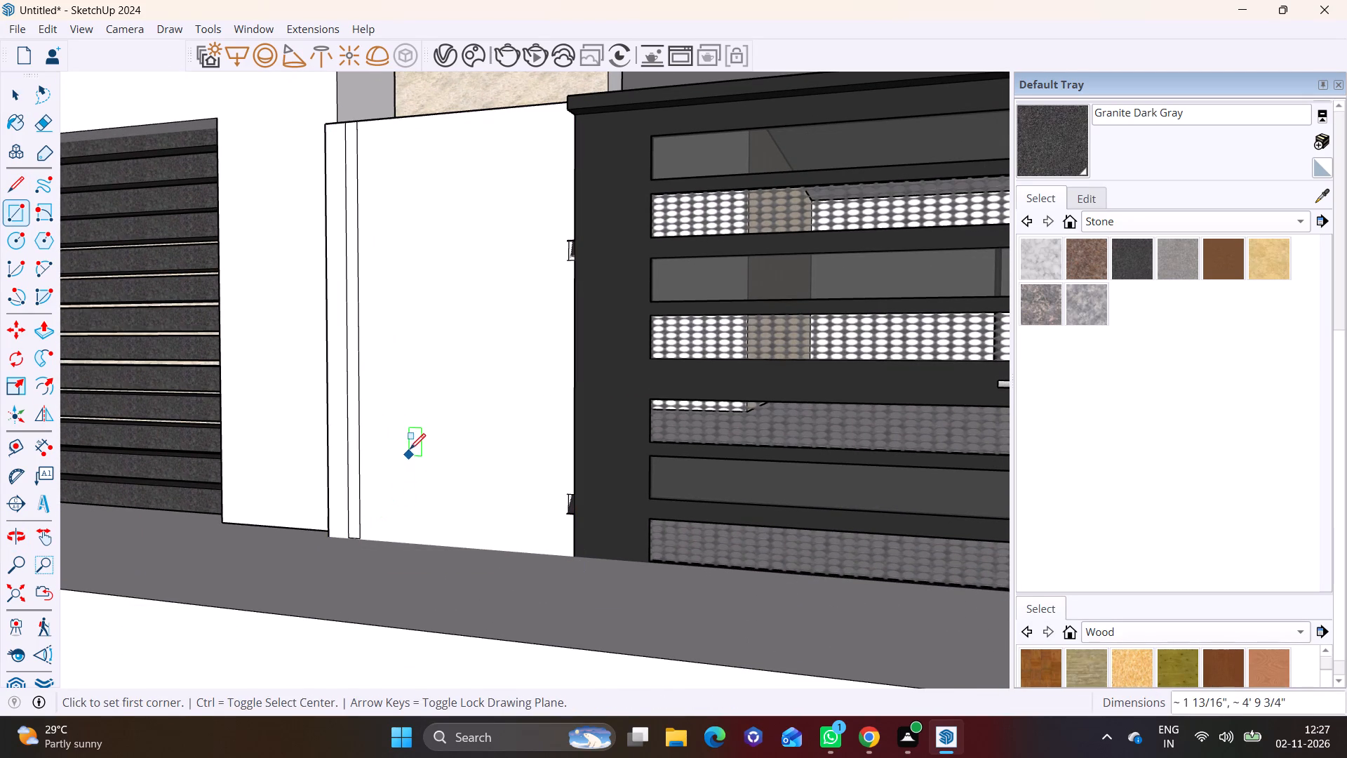
{"action": "key", "text": "space"}
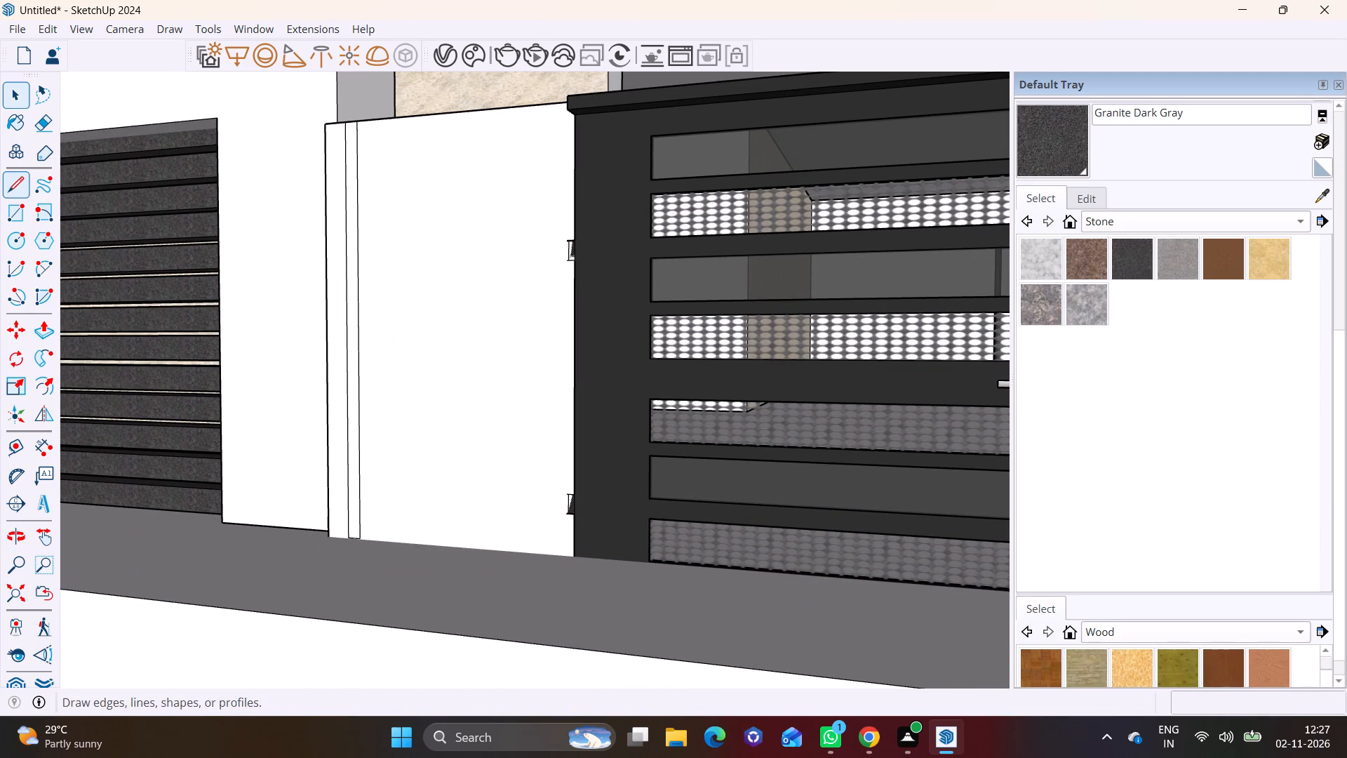
Draw a second narrow full-height rectangle, about 2 3/16" by 4' 9 3/4", on the same panel, slightly nearer the gate.
{"action": "left_click", "coordinate": [15, 198]}
{"action": "left_click", "coordinate": [371, 119]}
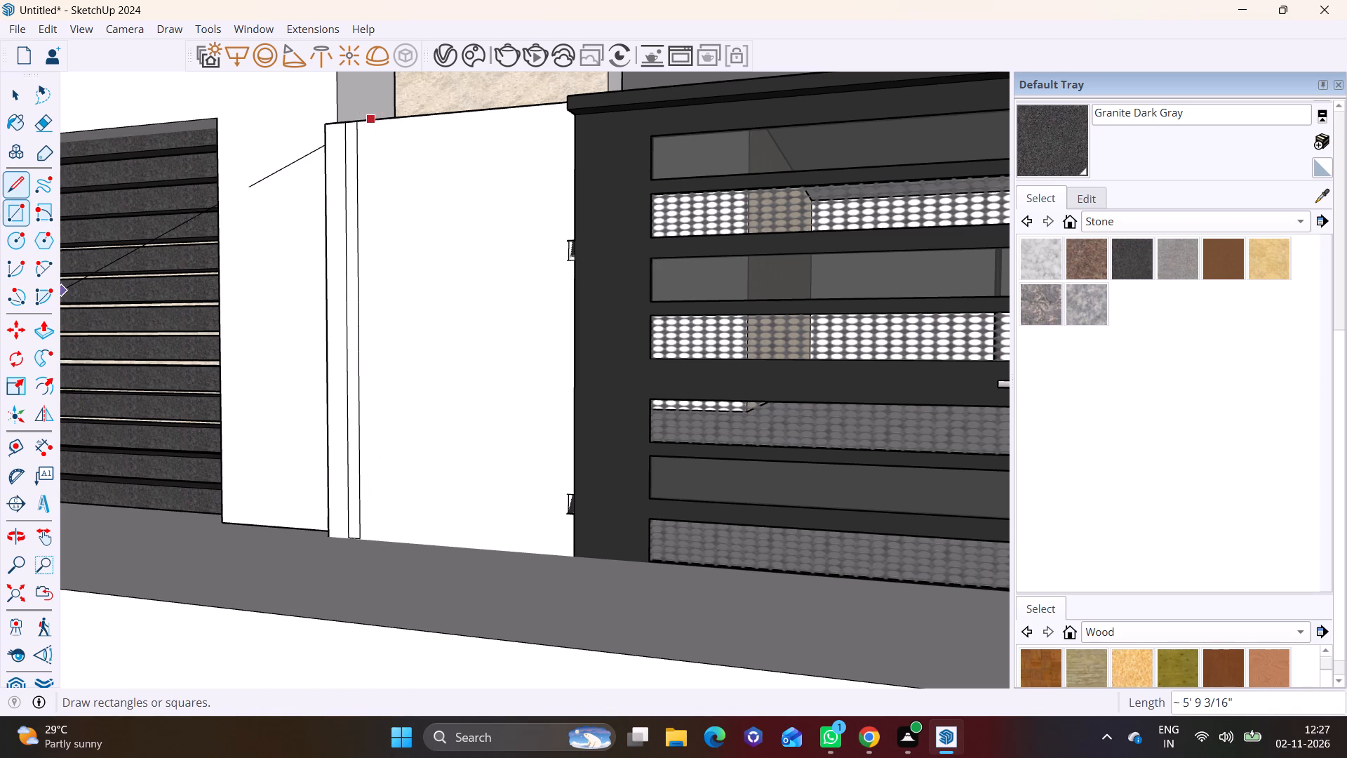
{"action": "left_click", "coordinate": [18, 211]}
{"action": "left_click", "coordinate": [367, 121]}
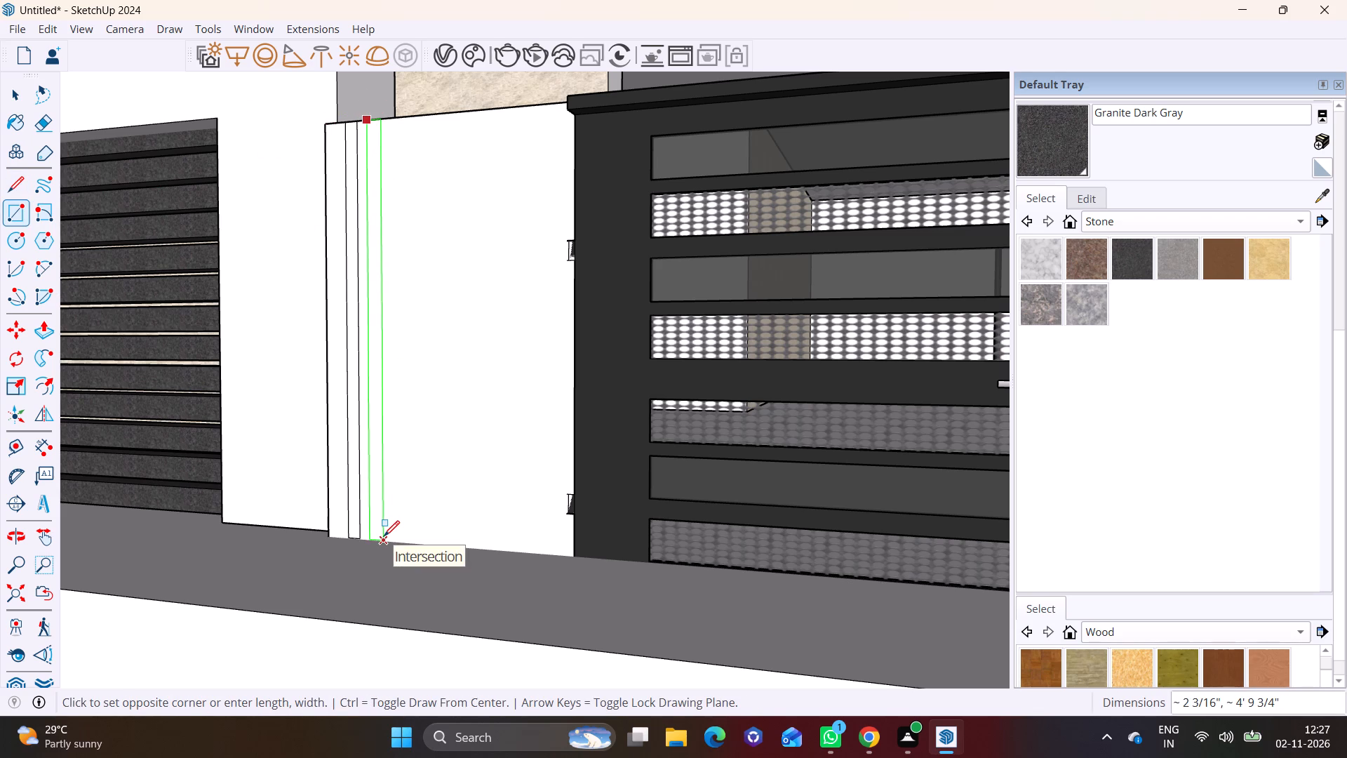
{"action": "left_click", "coordinate": [384, 536]}
Draw two more narrow full-height rectangles, each about 2 5/16" wide, on the same panel, continuing the row towards the gate.
{"action": "left_click", "coordinate": [22, 215]}
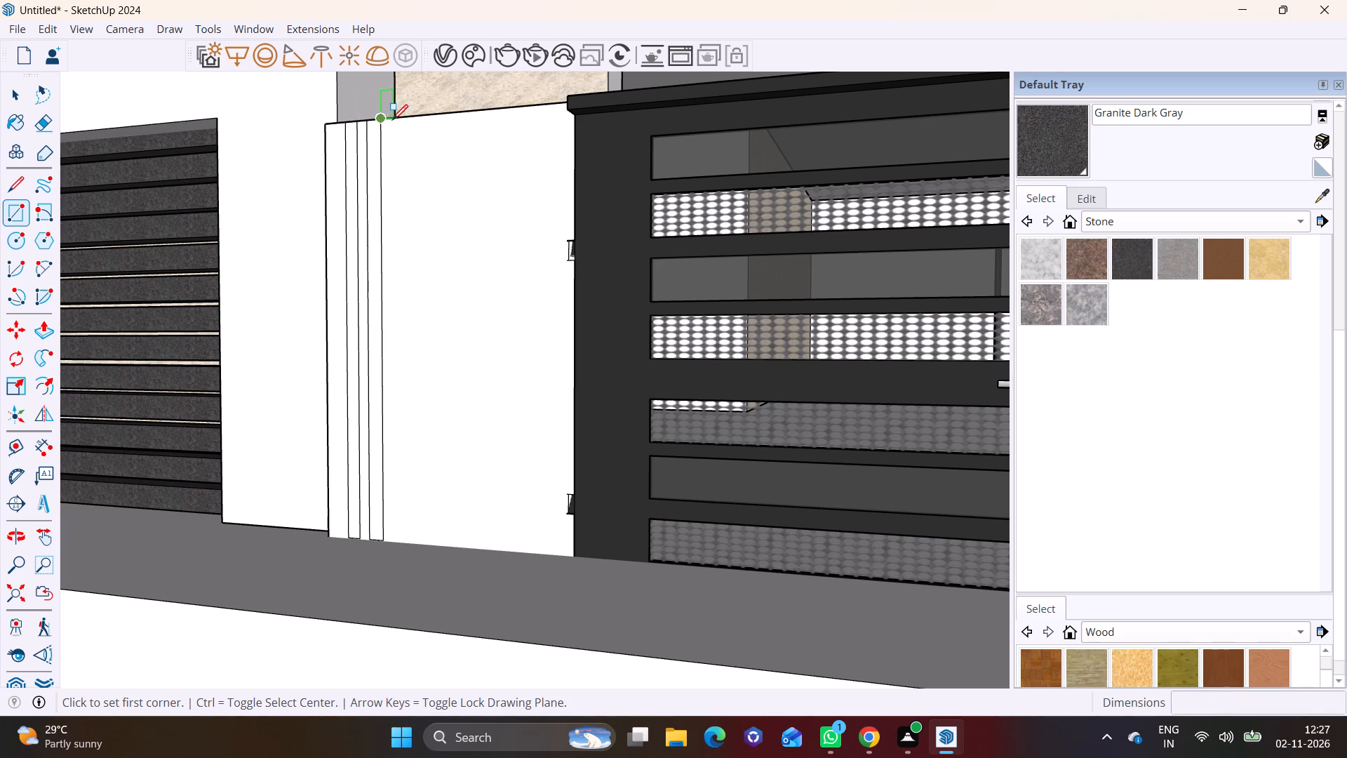
{"action": "left_click", "coordinate": [393, 120]}
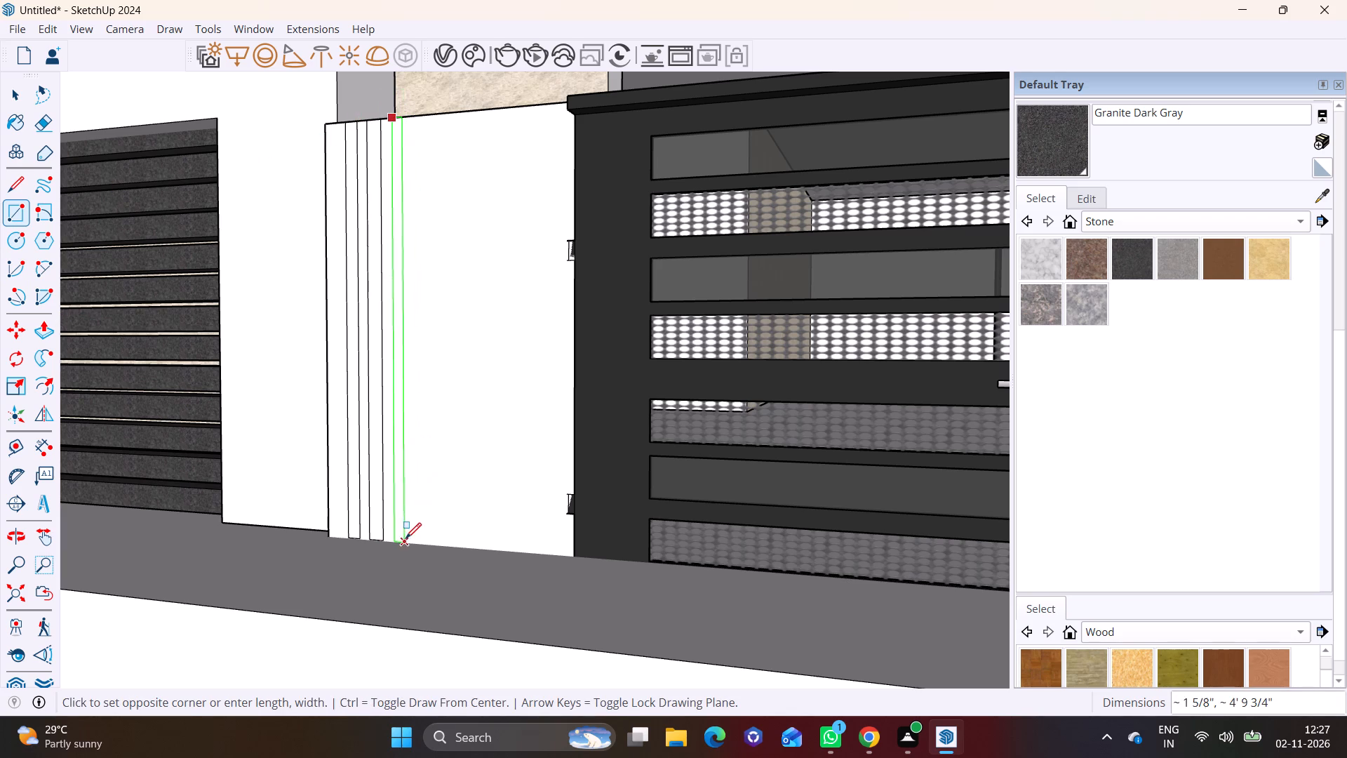
{"action": "left_click", "coordinate": [410, 538]}
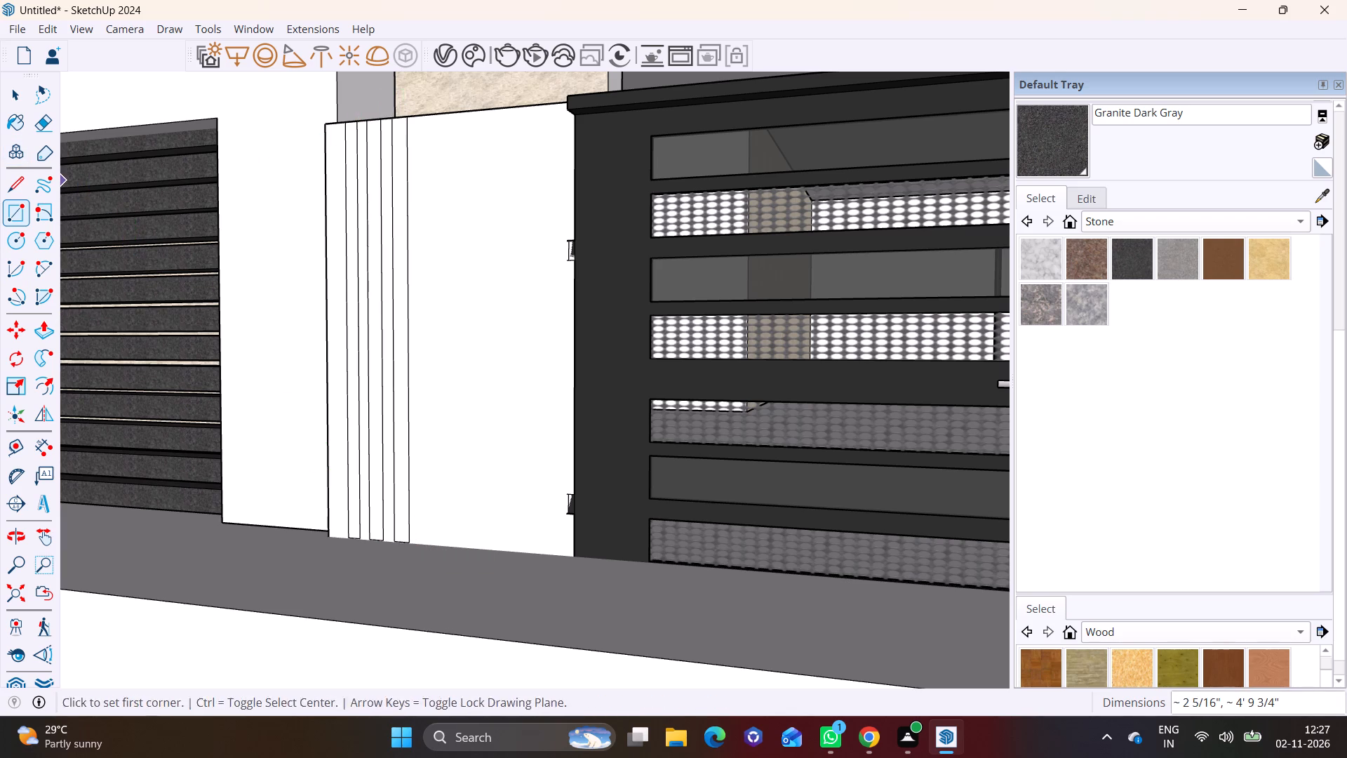
{"action": "left_click", "coordinate": [15, 206]}
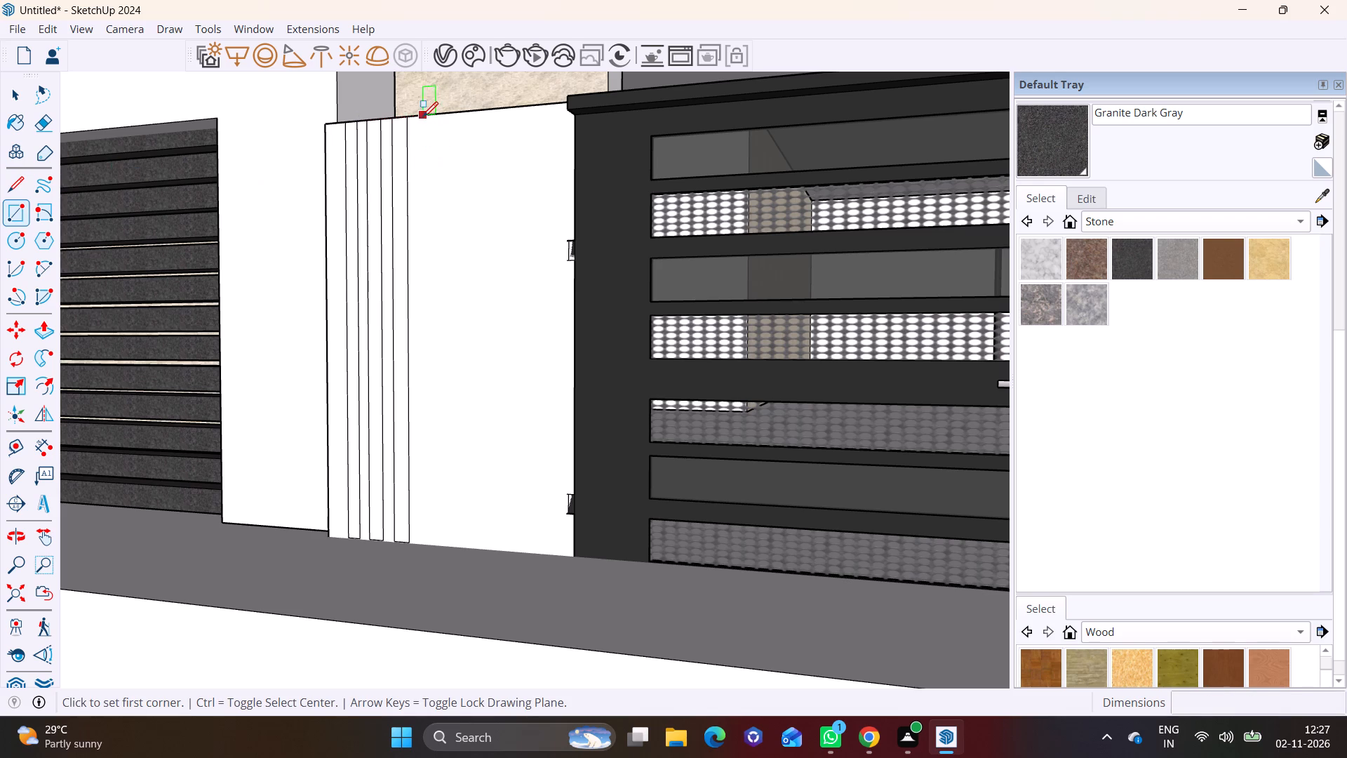
{"action": "left_click", "coordinate": [419, 117]}
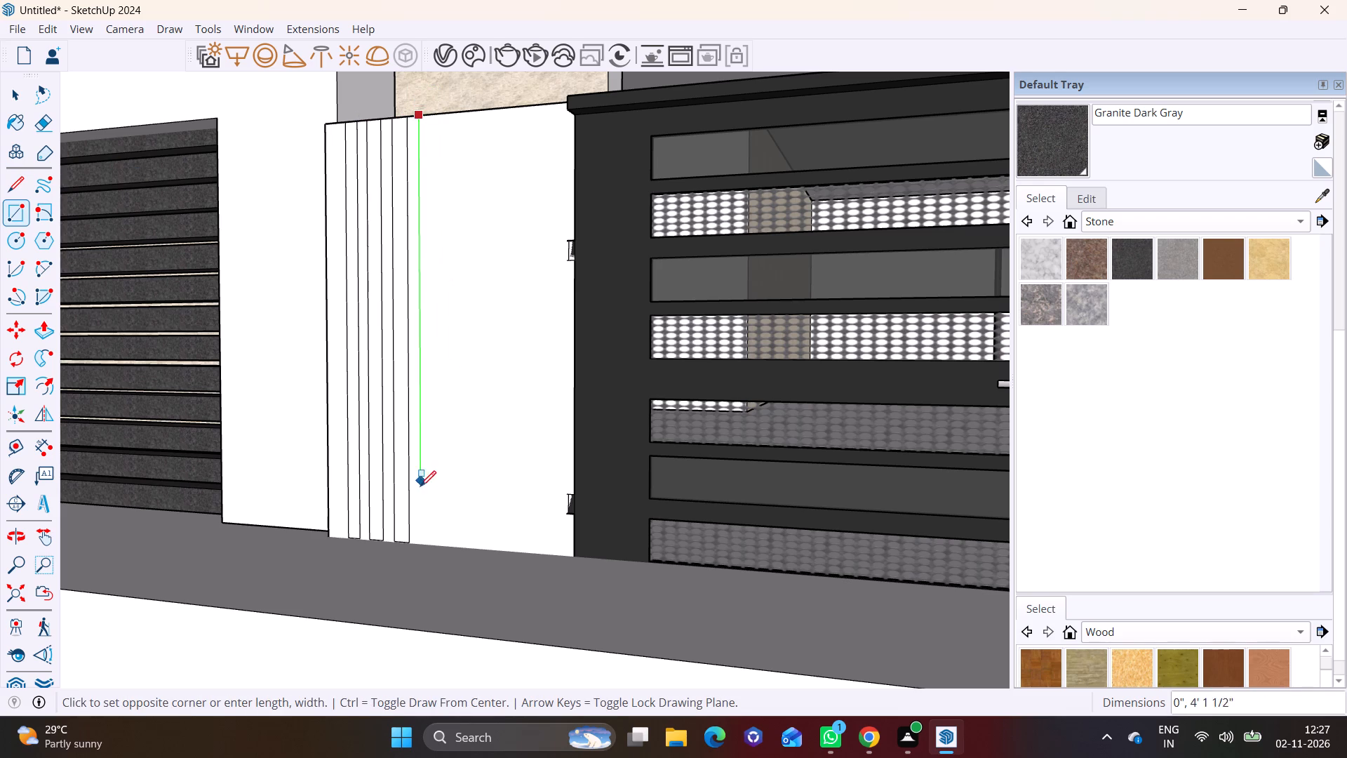
{"action": "left_click", "coordinate": [437, 539]}
Move the bottom edge of the newest strip down about 13/16" to the base of the panel.
{"action": "key", "text": "space"}
{"action": "scroll", "coordinate": [443, 540], "scroll_direction": "up", "scroll_amount": 2}
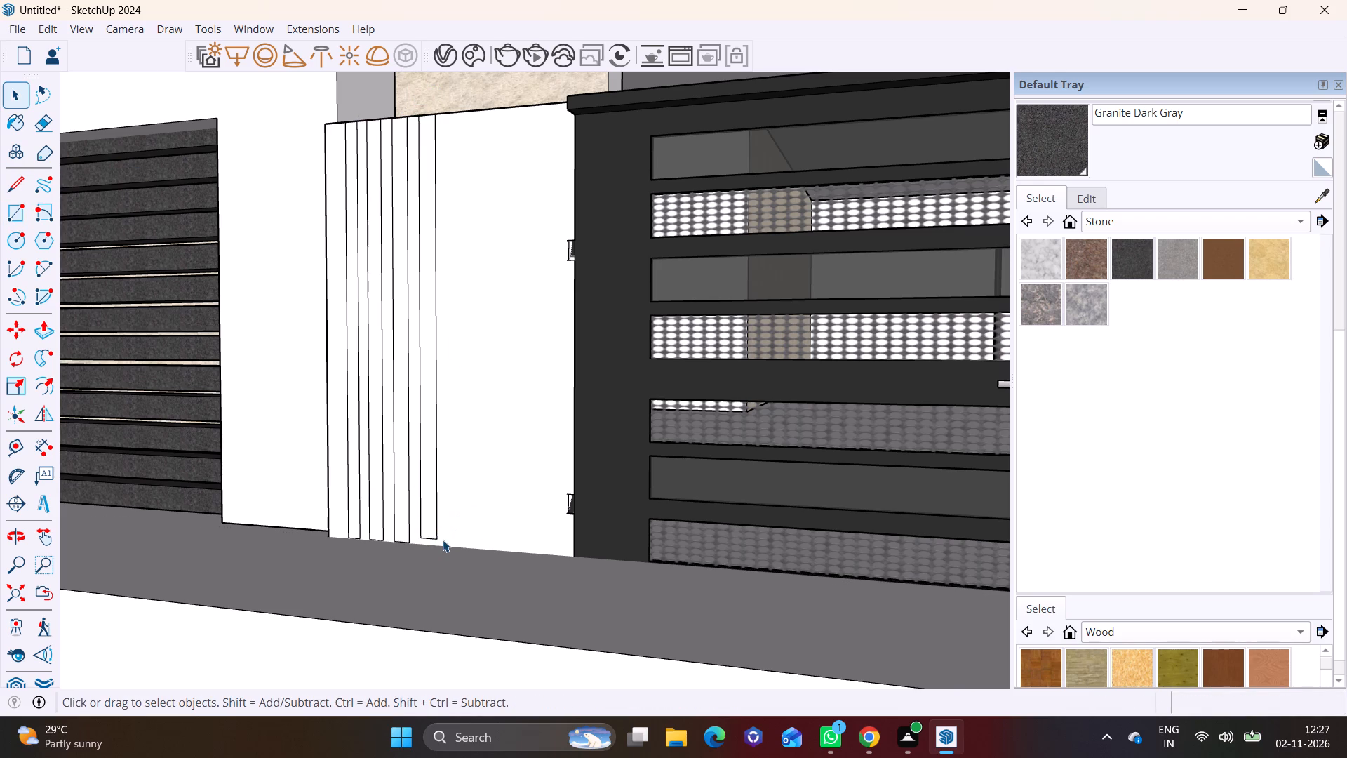
{"action": "scroll", "coordinate": [443, 540], "scroll_direction": "up", "scroll_amount": 4}
{"action": "left_click", "coordinate": [424, 538]}
{"action": "key", "text": "m"}
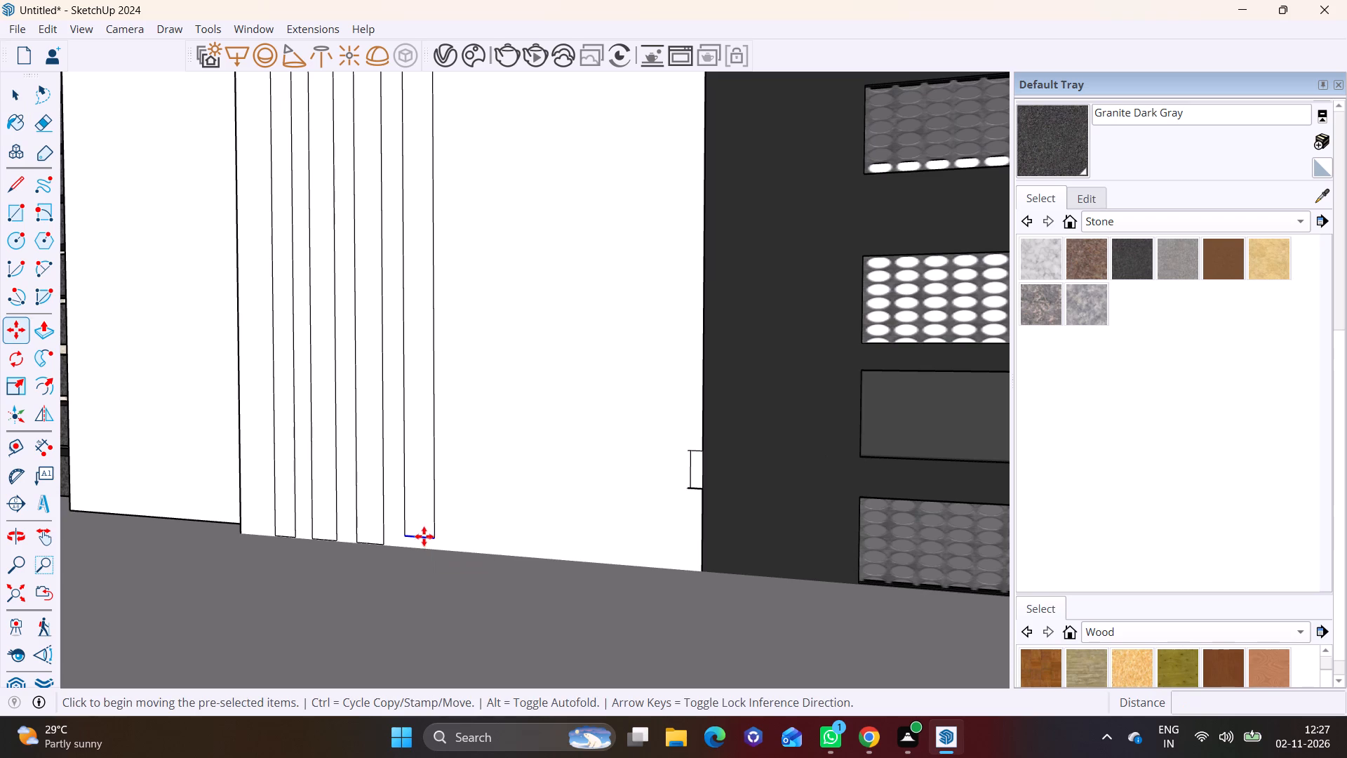
{"action": "scroll", "coordinate": [423, 533], "scroll_direction": "up", "scroll_amount": 1}
{"action": "left_click", "coordinate": [423, 533]}
{"action": "left_click", "coordinate": [413, 548]}
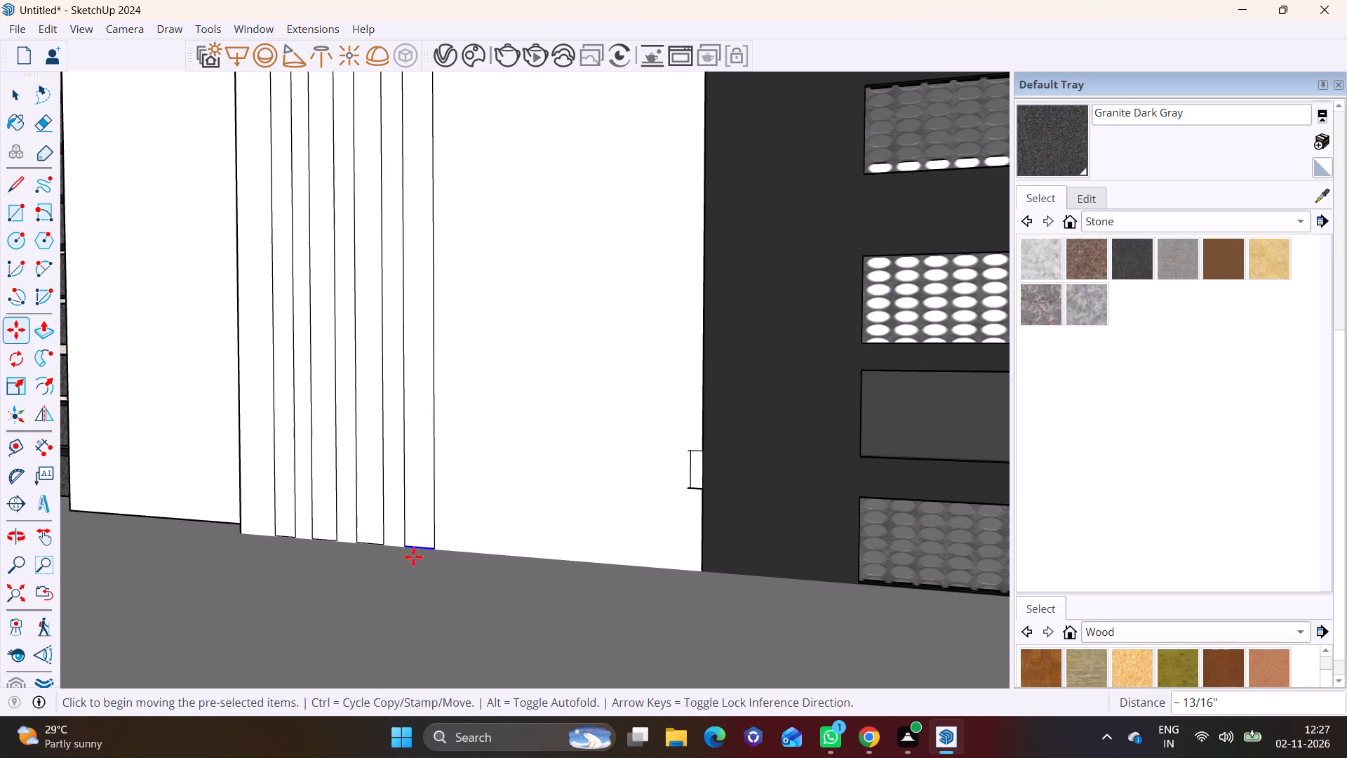
{"action": "scroll", "coordinate": [413, 557], "scroll_direction": "up", "scroll_amount": 1}
{"action": "key", "text": "space"}
{"action": "left_click", "coordinate": [409, 588]}
Paint the panel beside the pedestrian gate with the grey Color M05, leaving the narrow vertical strips white.
{"action": "scroll", "coordinate": [403, 582], "scroll_direction": "down", "scroll_amount": 6}
{"action": "middle_click_drag", "start_coordinate": [485, 537], "coordinate": [321, 686], "text": "shift"}
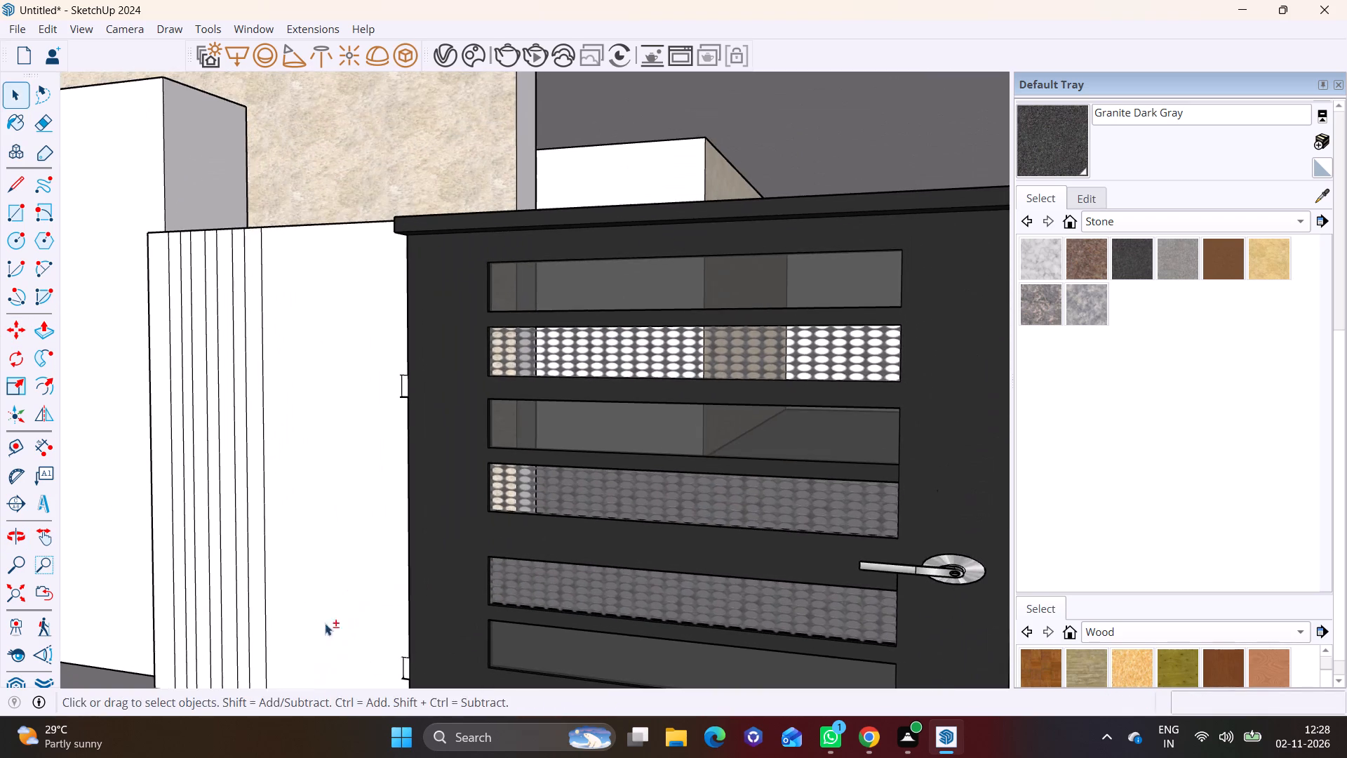
{"action": "middle_click_drag", "start_coordinate": [328, 581], "coordinate": [251, 605]}
{"action": "middle_click_drag", "start_coordinate": [265, 492], "coordinate": [544, 386], "text": "shift"}
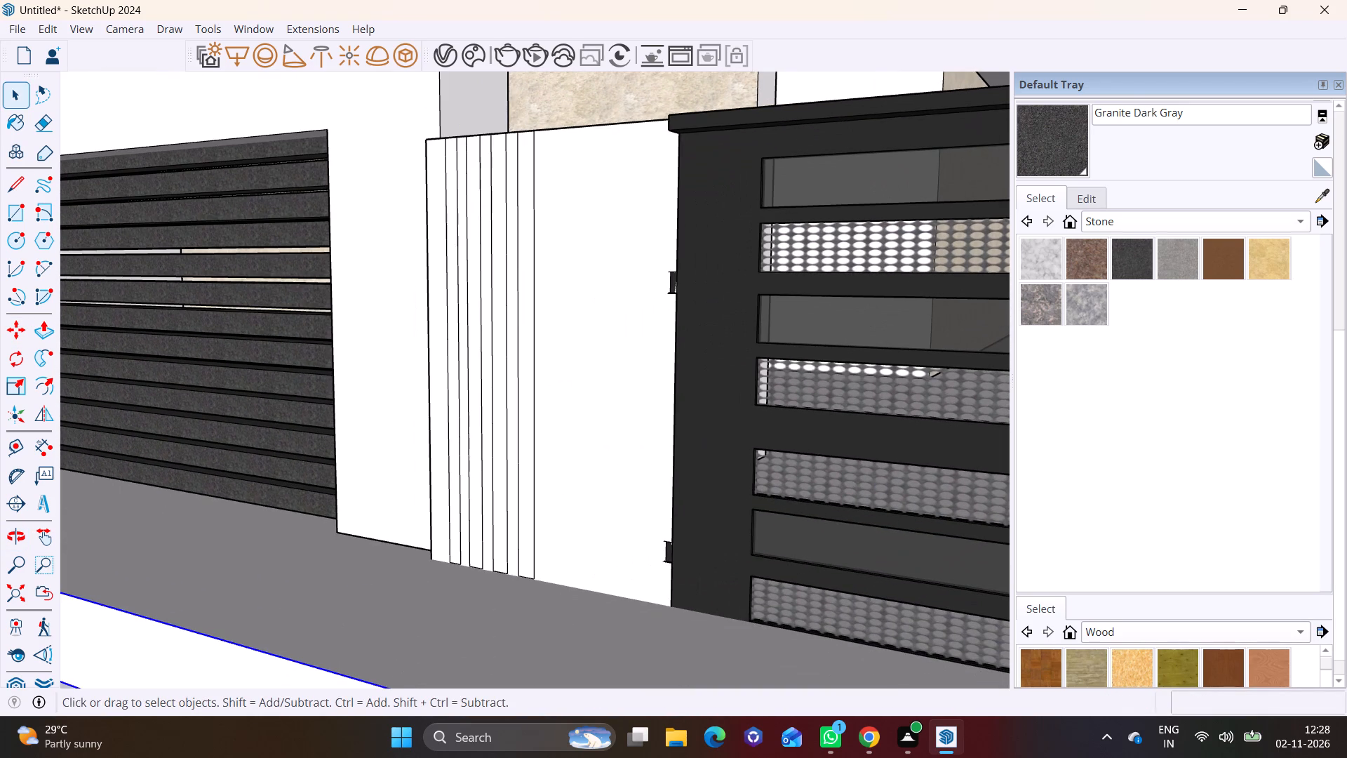
{"action": "left_click", "coordinate": [1117, 212]}
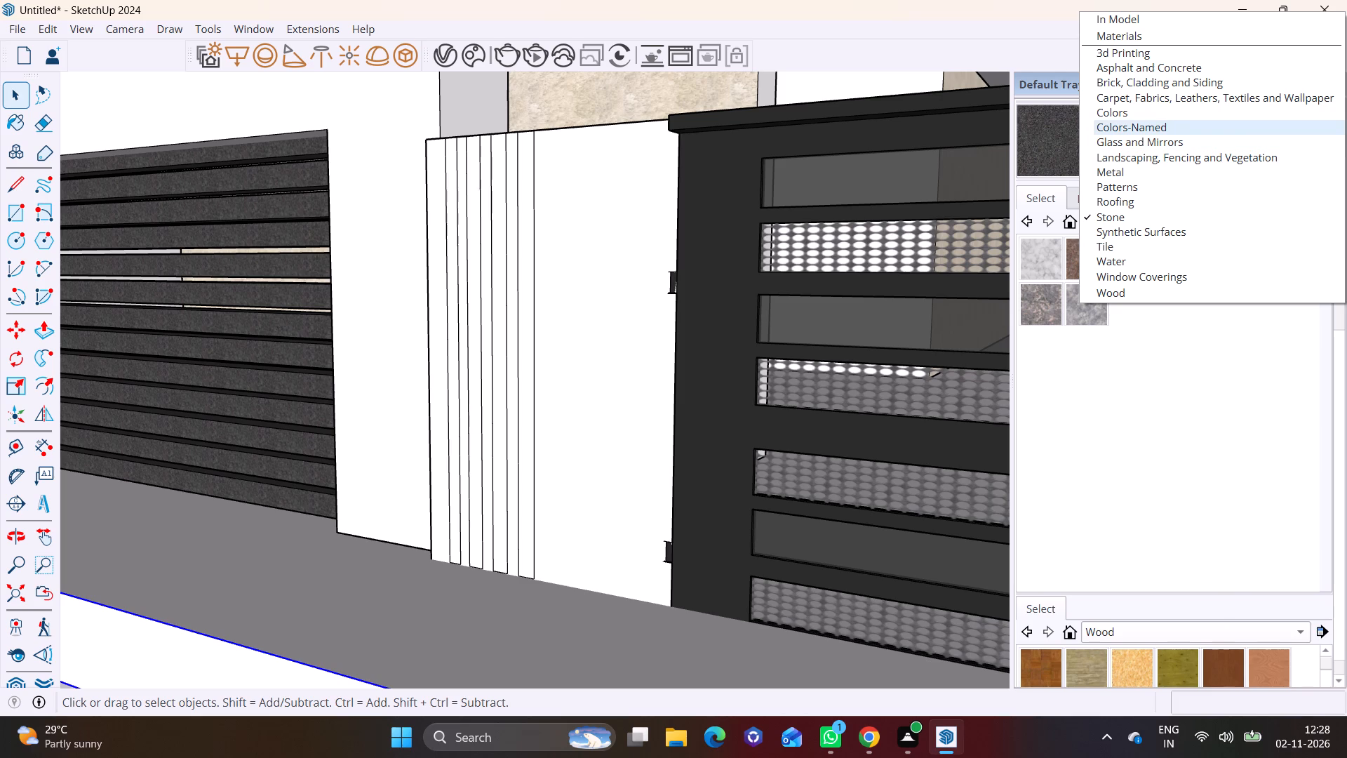
{"action": "left_click", "coordinate": [1140, 116]}
{"action": "scroll", "coordinate": [1184, 403], "scroll_direction": "down", "scroll_amount": 3}
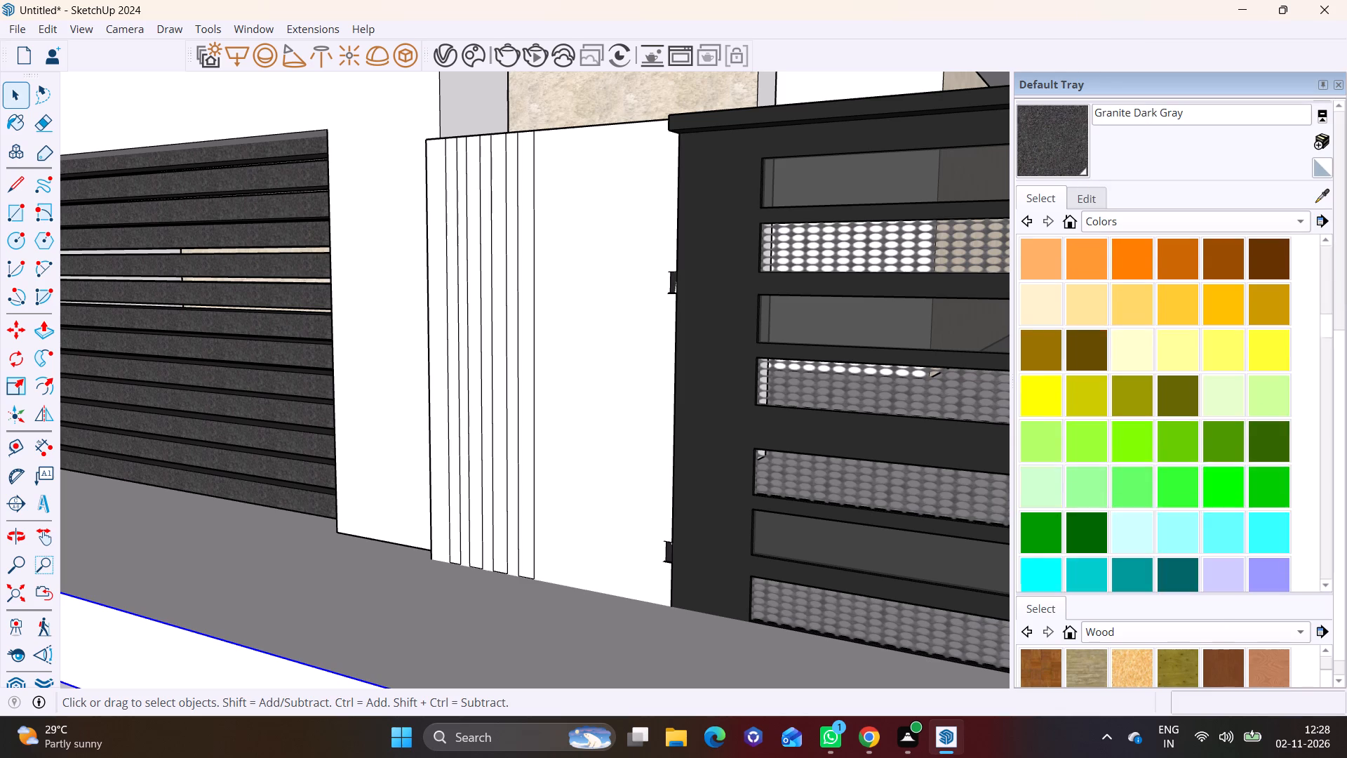
{"action": "scroll", "coordinate": [1184, 404], "scroll_direction": "down", "scroll_amount": 10}
{"action": "left_click", "coordinate": [1262, 441]}
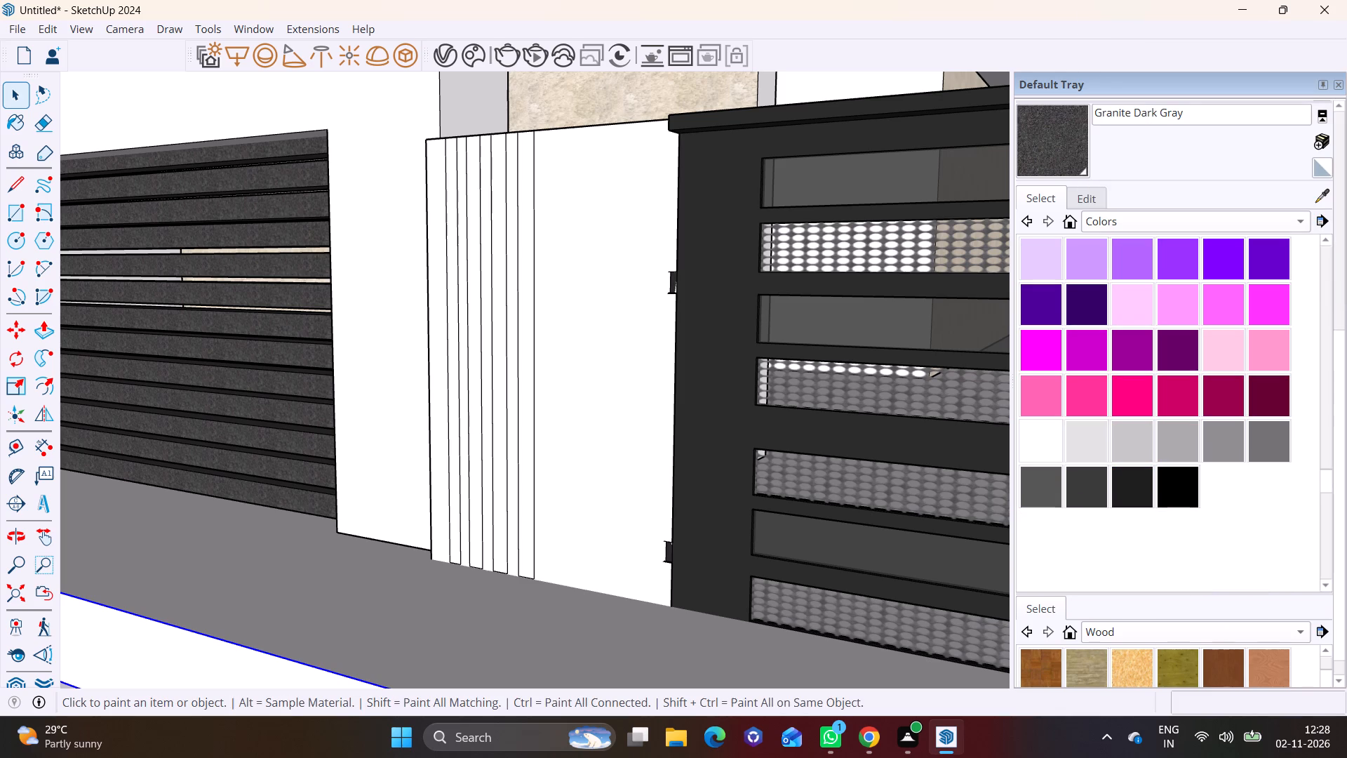
{"action": "scroll", "coordinate": [527, 395], "scroll_direction": "up", "scroll_amount": 1}
{"action": "middle_click_drag", "start_coordinate": [538, 411], "coordinate": [377, 411]}
{"action": "scroll", "coordinate": [437, 385], "scroll_direction": "up", "scroll_amount": 1}
{"action": "left_click", "coordinate": [500, 399]}
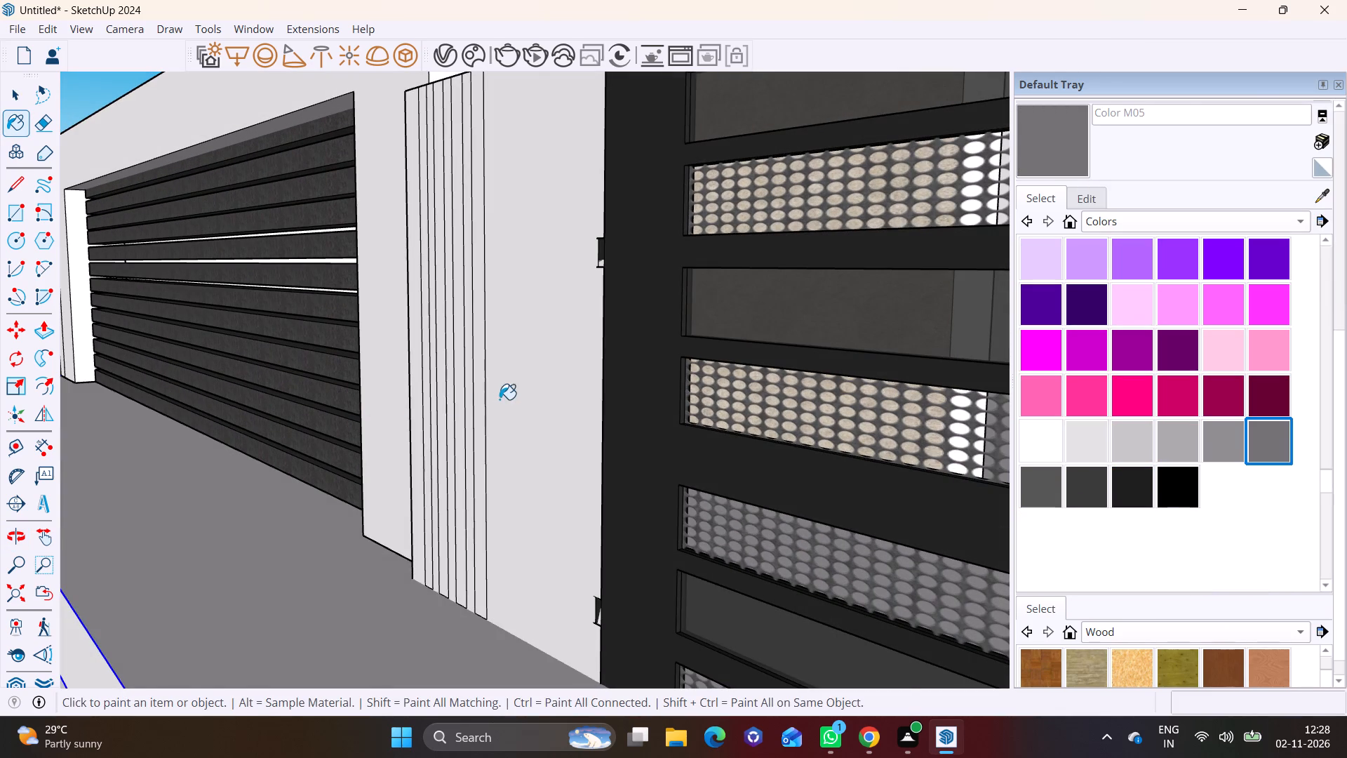
{"action": "middle_click_drag", "start_coordinate": [528, 407], "coordinate": [641, 394]}
{"action": "key", "text": "space"}
{"action": "left_click", "coordinate": [299, 632]}
Sample Stone Brushed Khaki from the ground-floor wall and paint the louvred panel frame's front, gate-side end and far inner jamb.
{"action": "scroll", "coordinate": [302, 618], "scroll_direction": "down", "scroll_amount": 6}
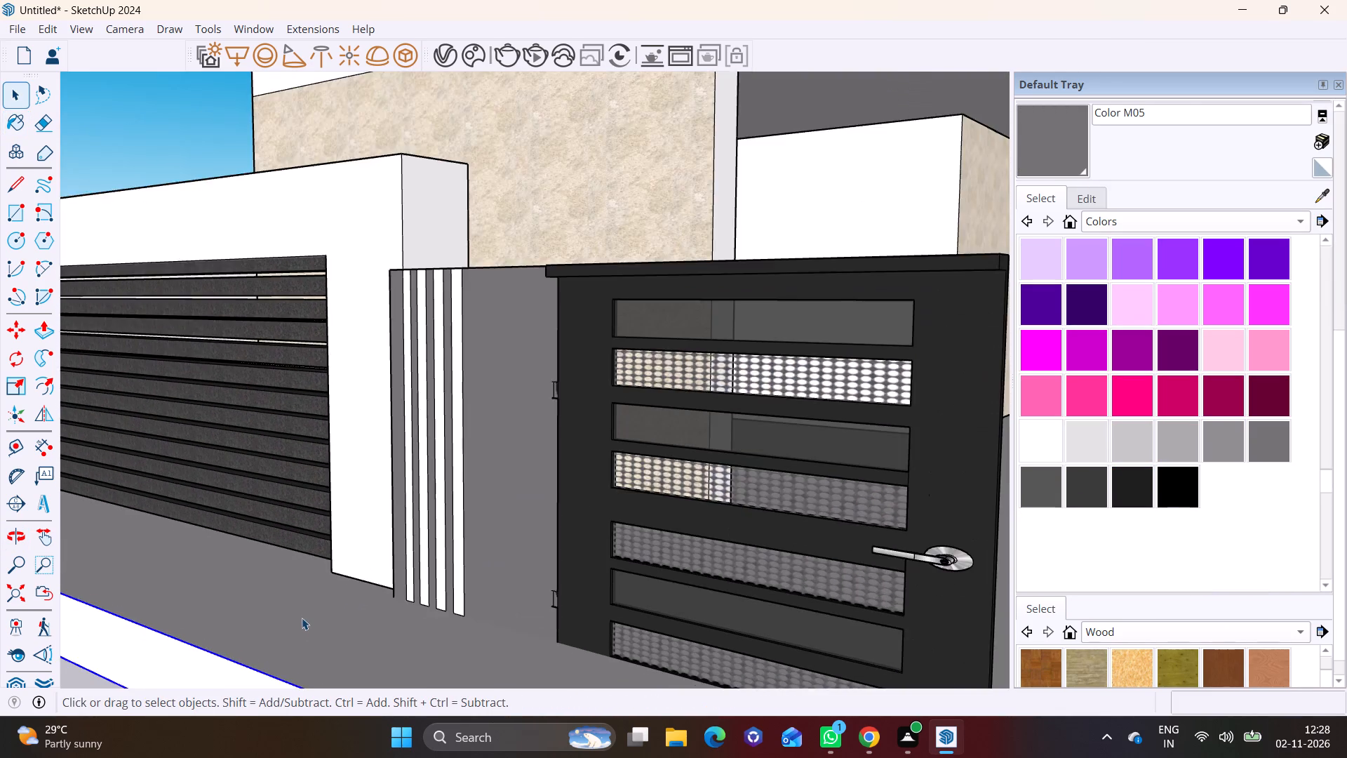
{"action": "scroll", "coordinate": [302, 618], "scroll_direction": "down", "scroll_amount": 5}
{"action": "middle_click_drag", "start_coordinate": [391, 559], "coordinate": [530, 577], "text": "shift"}
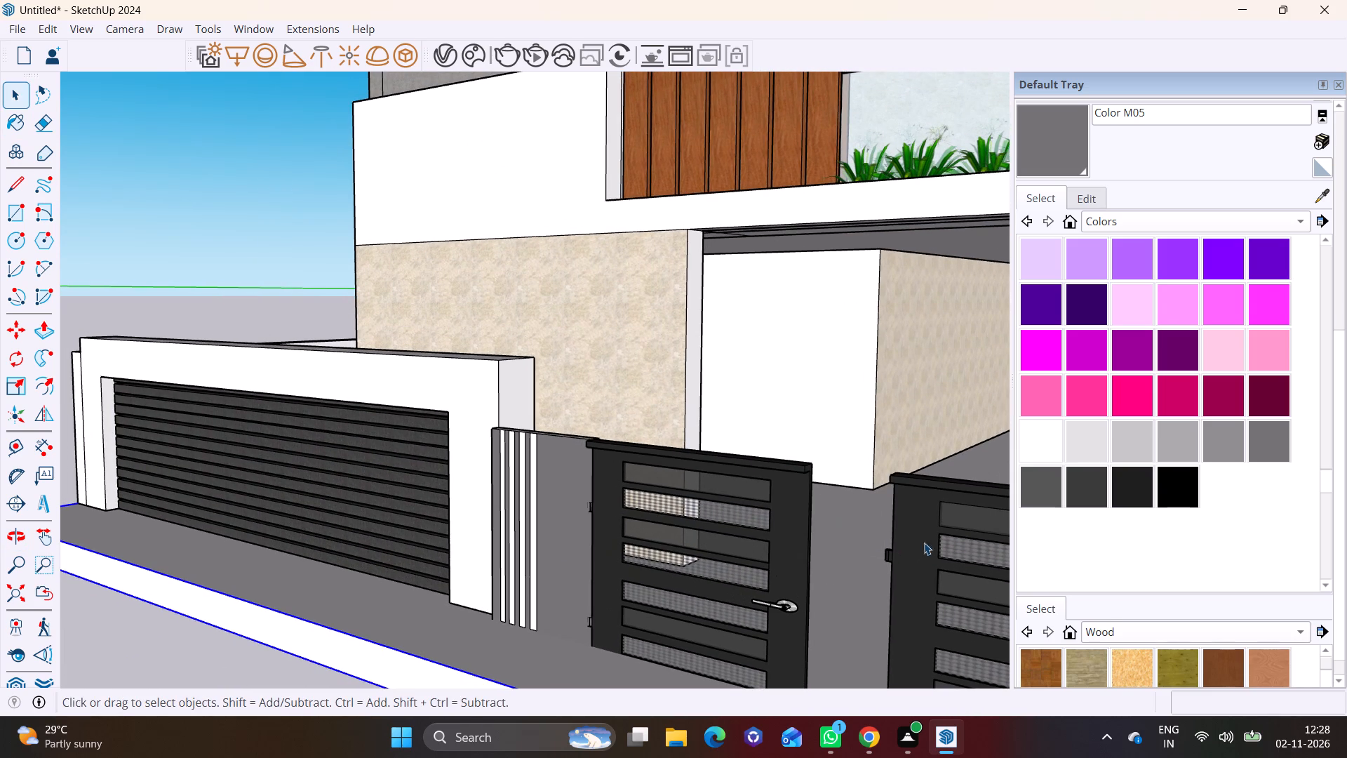
{"action": "left_click", "coordinate": [655, 276]}
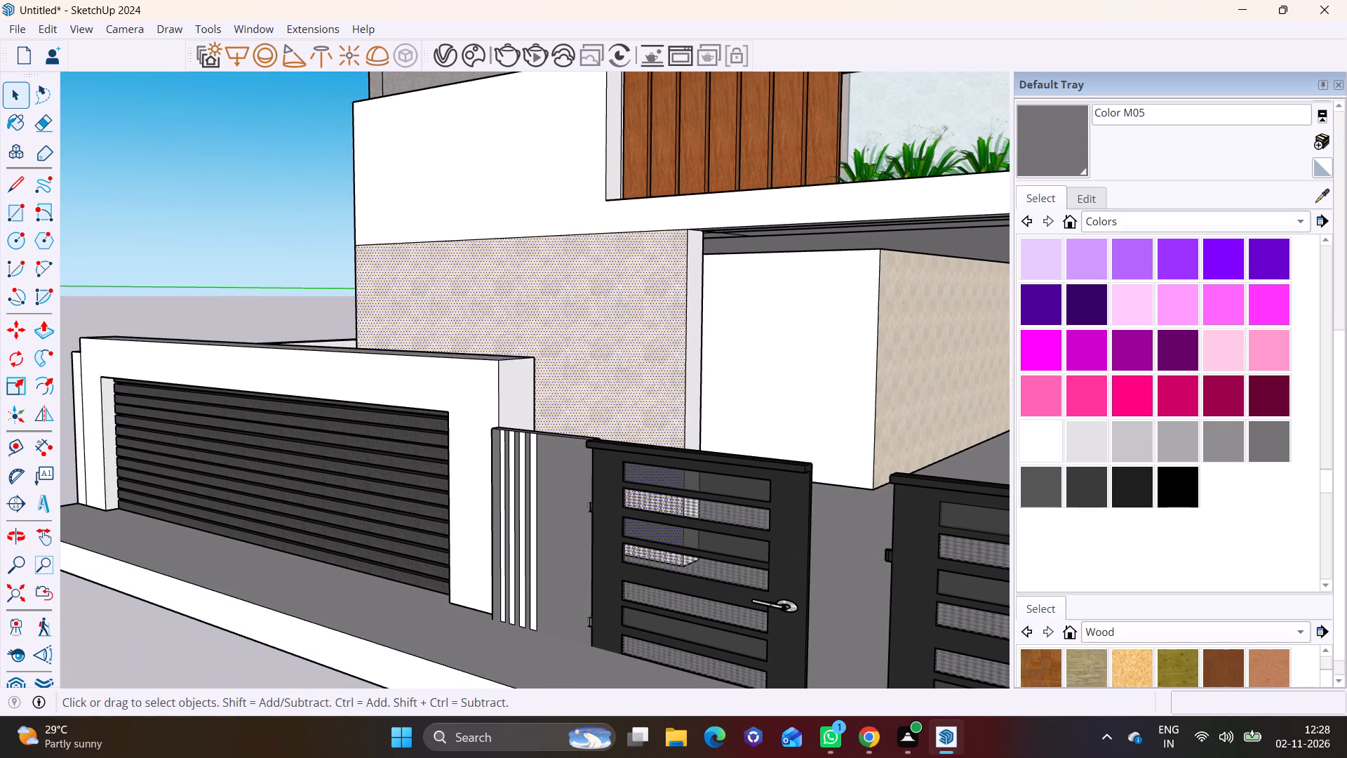
{"action": "left_click", "coordinate": [1325, 192]}
{"action": "left_click", "coordinate": [652, 327]}
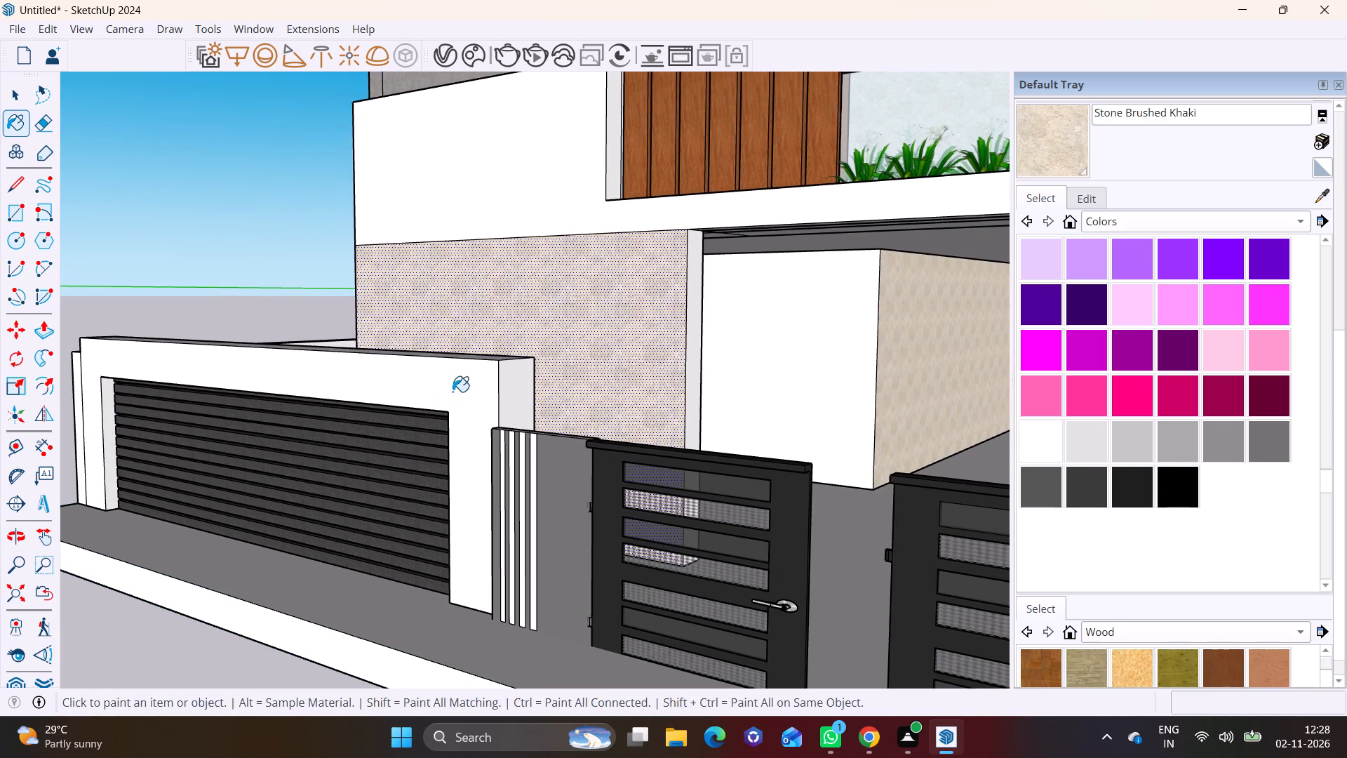
{"action": "left_click", "coordinate": [453, 392]}
{"action": "left_click", "coordinate": [523, 390]}
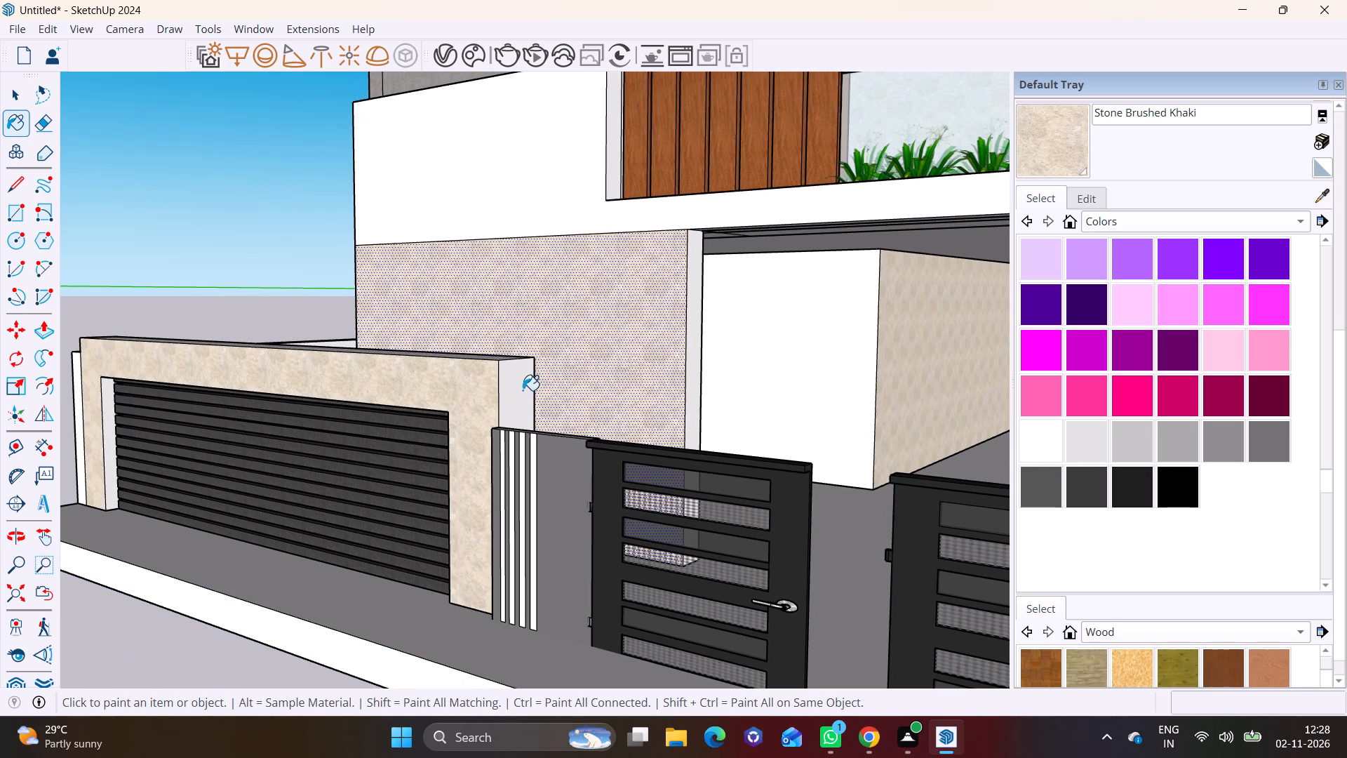
{"action": "left_click", "coordinate": [105, 409]}
Paint the frame's top, gate-side inner jamb, underside and remaining outer end with Stone Brushed Khaki.
{"action": "middle_click_drag", "start_coordinate": [269, 335], "coordinate": [243, 406]}
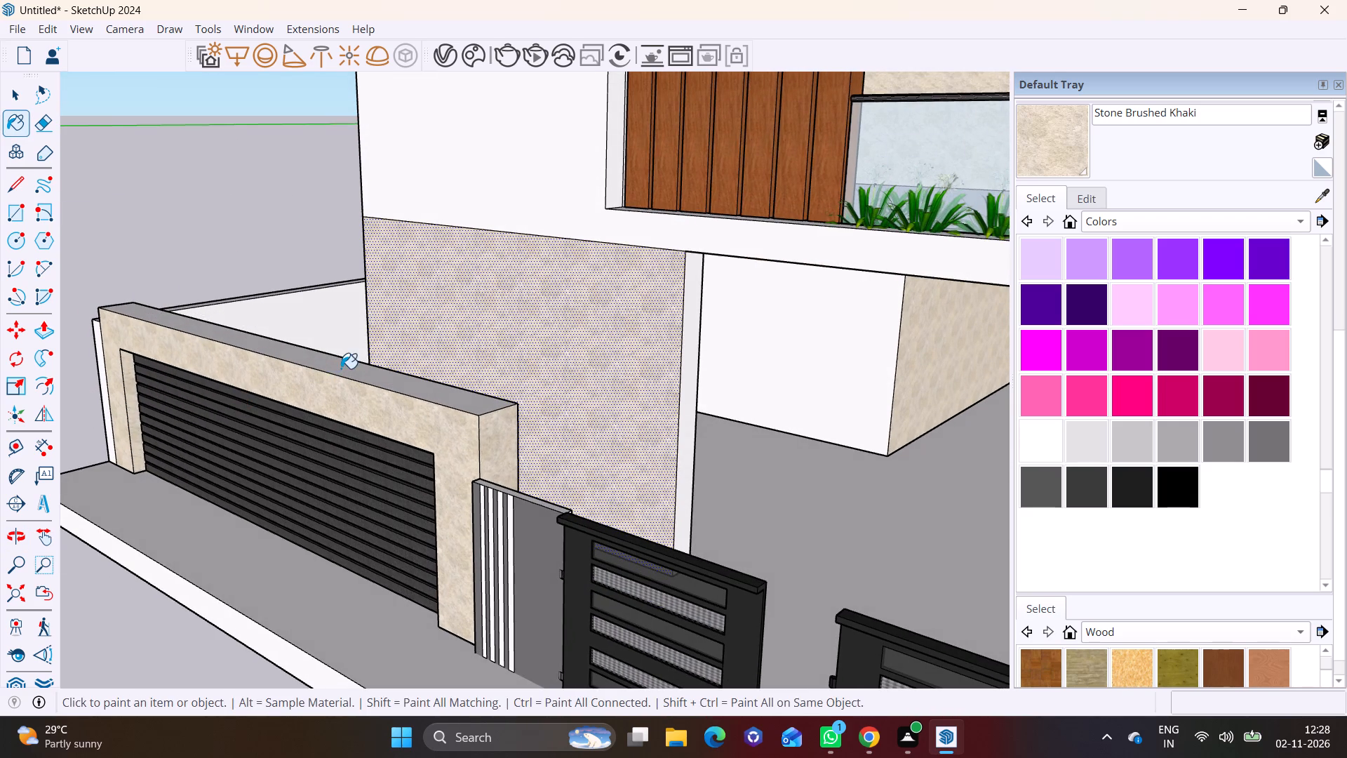
{"action": "left_click", "coordinate": [341, 368]}
{"action": "middle_click_drag", "start_coordinate": [389, 432], "coordinate": [937, 199]}
{"action": "scroll", "coordinate": [902, 272], "scroll_direction": "up", "scroll_amount": 4}
{"action": "left_click", "coordinate": [619, 445]}
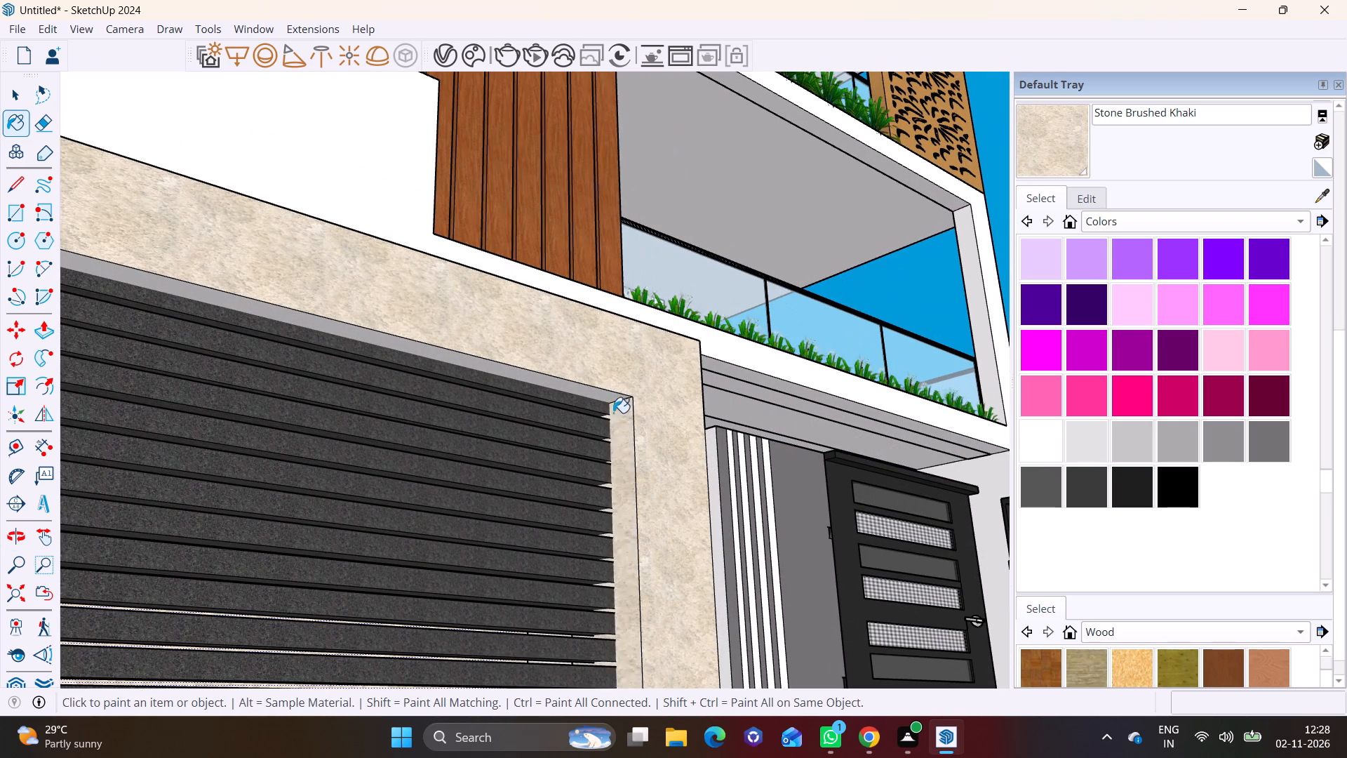
{"action": "left_click", "coordinate": [610, 398]}
{"action": "scroll", "coordinate": [610, 398], "scroll_direction": "down", "scroll_amount": 12}
{"action": "middle_click_drag", "start_coordinate": [272, 365], "coordinate": [588, 362]}
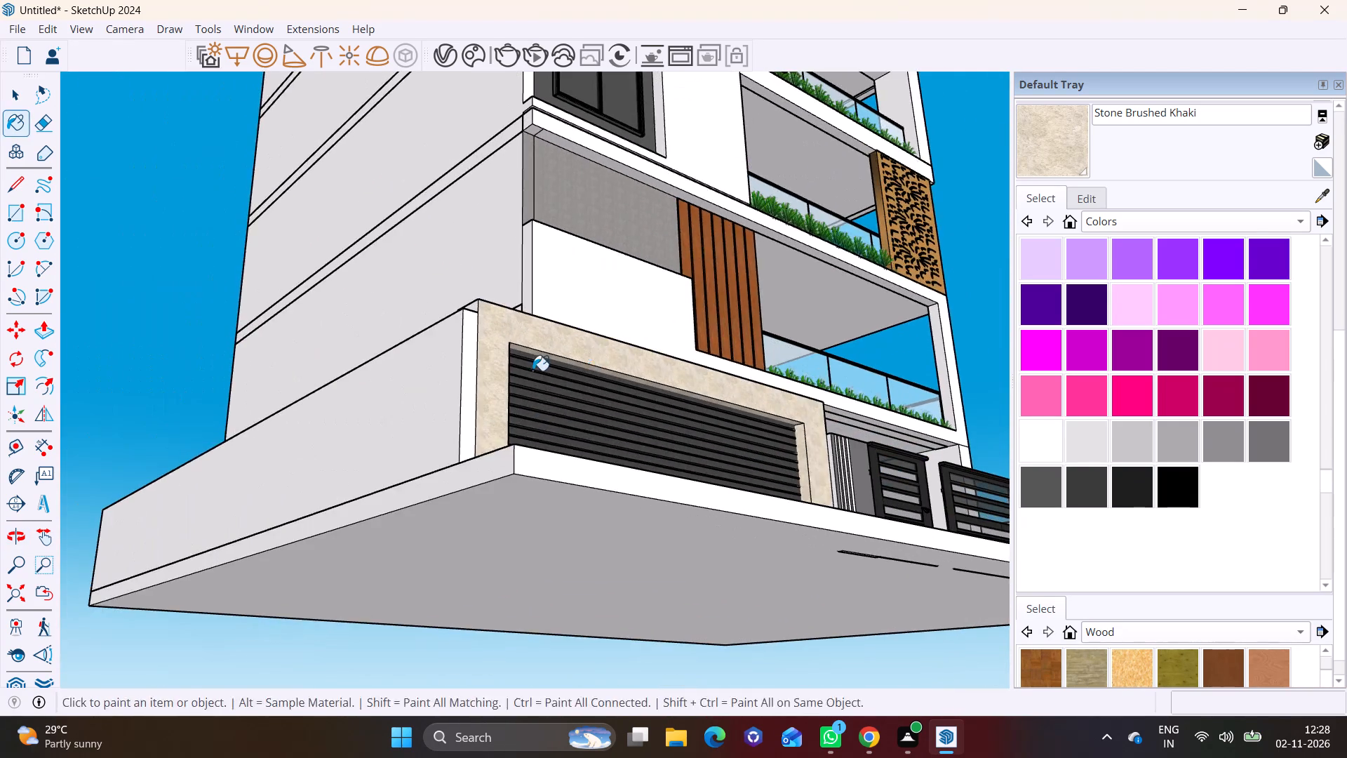
{"action": "middle_click_drag", "start_coordinate": [532, 371], "coordinate": [606, 409]}
{"action": "left_click", "coordinate": [572, 361]}
{"action": "key", "text": "space"}
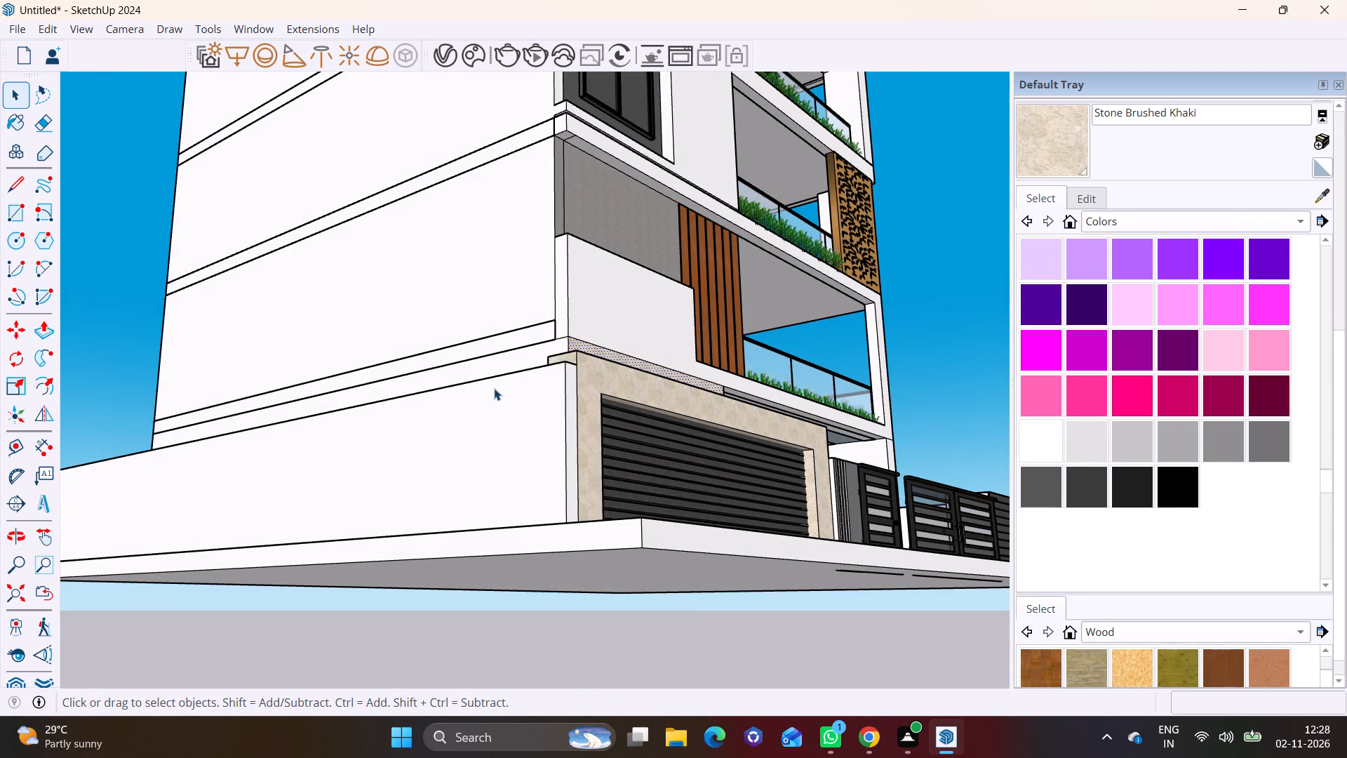
Examine the whole house front, from the painted boundary wall frame to the low enclosure at the other end.
{"action": "scroll", "coordinate": [494, 388], "scroll_direction": "down", "scroll_amount": 3}
{"action": "scroll", "coordinate": [652, 397], "scroll_direction": "down", "scroll_amount": 1}
{"action": "middle_click_drag", "start_coordinate": [652, 397], "coordinate": [170, 442]}
{"action": "scroll", "coordinate": [306, 395], "scroll_direction": "down", "scroll_amount": 3}
{"action": "middle_click_drag", "start_coordinate": [413, 558], "coordinate": [413, 580]}
{"action": "scroll", "coordinate": [413, 581], "scroll_direction": "down", "scroll_amount": 1}
{"action": "key", "text": "space"}
{"action": "left_click", "coordinate": [293, 564]}
{"action": "middle_click_drag", "start_coordinate": [374, 531], "coordinate": [352, 599]}
{"action": "scroll", "coordinate": [613, 573], "scroll_direction": "up", "scroll_amount": 6}
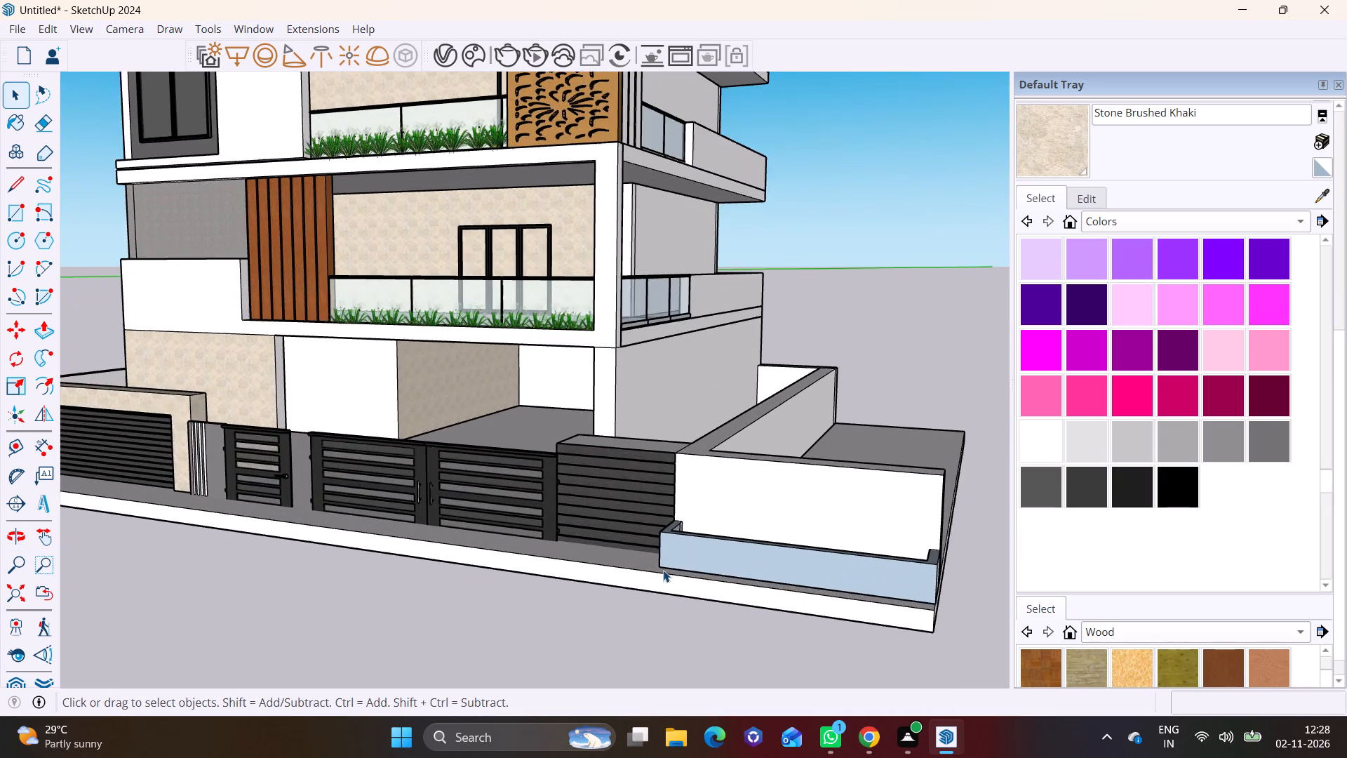
{"action": "middle_click_drag", "start_coordinate": [666, 554], "coordinate": [610, 397], "text": "shift"}
{"action": "middle_click_drag", "start_coordinate": [722, 370], "coordinate": [786, 309]}
{"action": "scroll", "coordinate": [725, 368], "scroll_direction": "up", "scroll_amount": 1}
{"action": "middle_click_drag", "start_coordinate": [836, 488], "coordinate": [833, 517]}
{"action": "scroll", "coordinate": [833, 517], "scroll_direction": "down", "scroll_amount": 5}
{"action": "middle_click_drag", "start_coordinate": [833, 517], "coordinate": [829, 528]}
{"action": "middle_click_drag", "start_coordinate": [833, 457], "coordinate": [970, 535], "text": "shift"}
{"action": "middle_click_drag", "start_coordinate": [847, 545], "coordinate": [747, 553]}
{"action": "scroll", "coordinate": [740, 536], "scroll_direction": "down", "scroll_amount": 2}
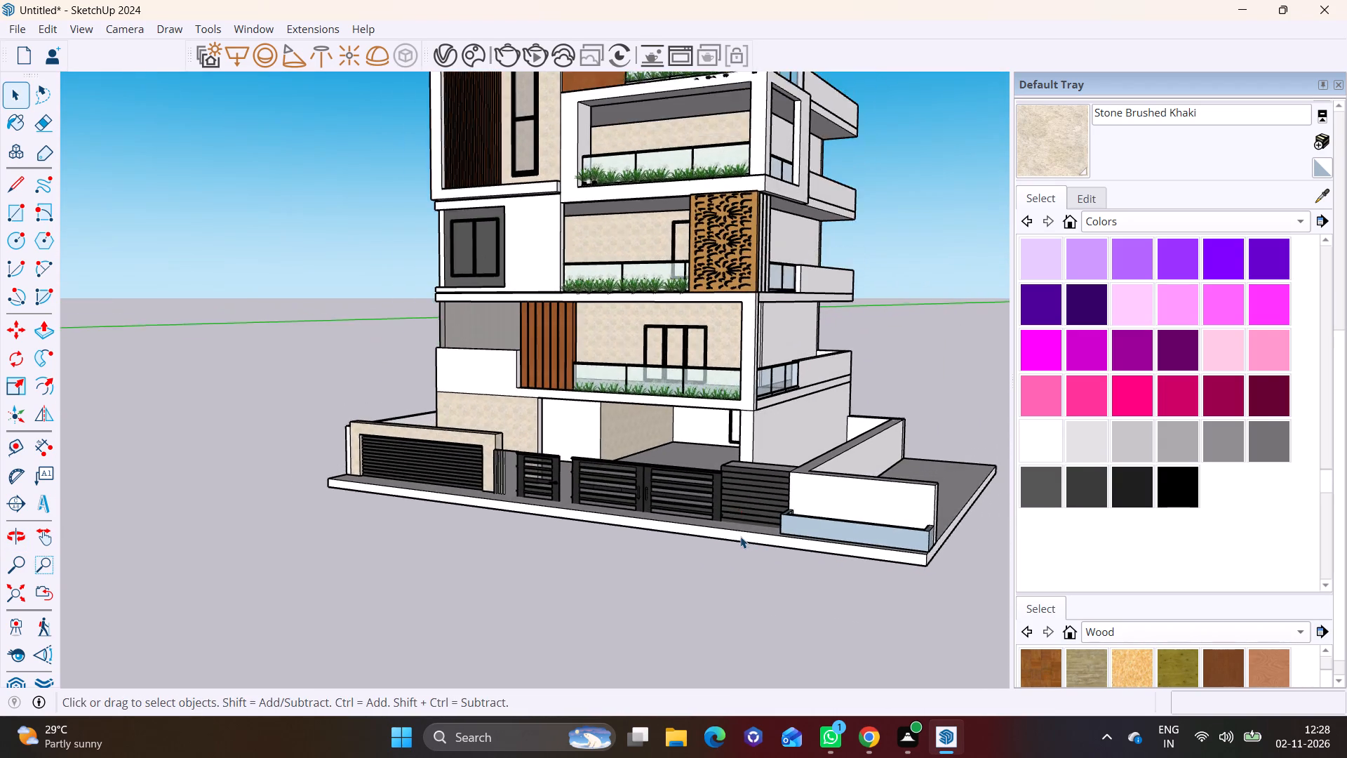
{"action": "middle_click_drag", "start_coordinate": [694, 505], "coordinate": [644, 573], "text": "shift"}
{"action": "middle_click_drag", "start_coordinate": [732, 554], "coordinate": [835, 511]}
{"action": "scroll", "coordinate": [774, 487], "scroll_direction": "down", "scroll_amount": 2}
{"action": "middle_click_drag", "start_coordinate": [774, 487], "coordinate": [683, 550], "text": "shift"}
{"action": "scroll", "coordinate": [692, 574], "scroll_direction": "up", "scroll_amount": 6}
Copy a flowering plant clump from the lowest balcony planter into the gate-side end of the low front enclosure, about 17' 1 7/8" away.
{"action": "middle_click_drag", "start_coordinate": [683, 575], "coordinate": [536, 380], "text": "shift"}
{"action": "middle_click_drag", "start_coordinate": [485, 417], "coordinate": [485, 479]}
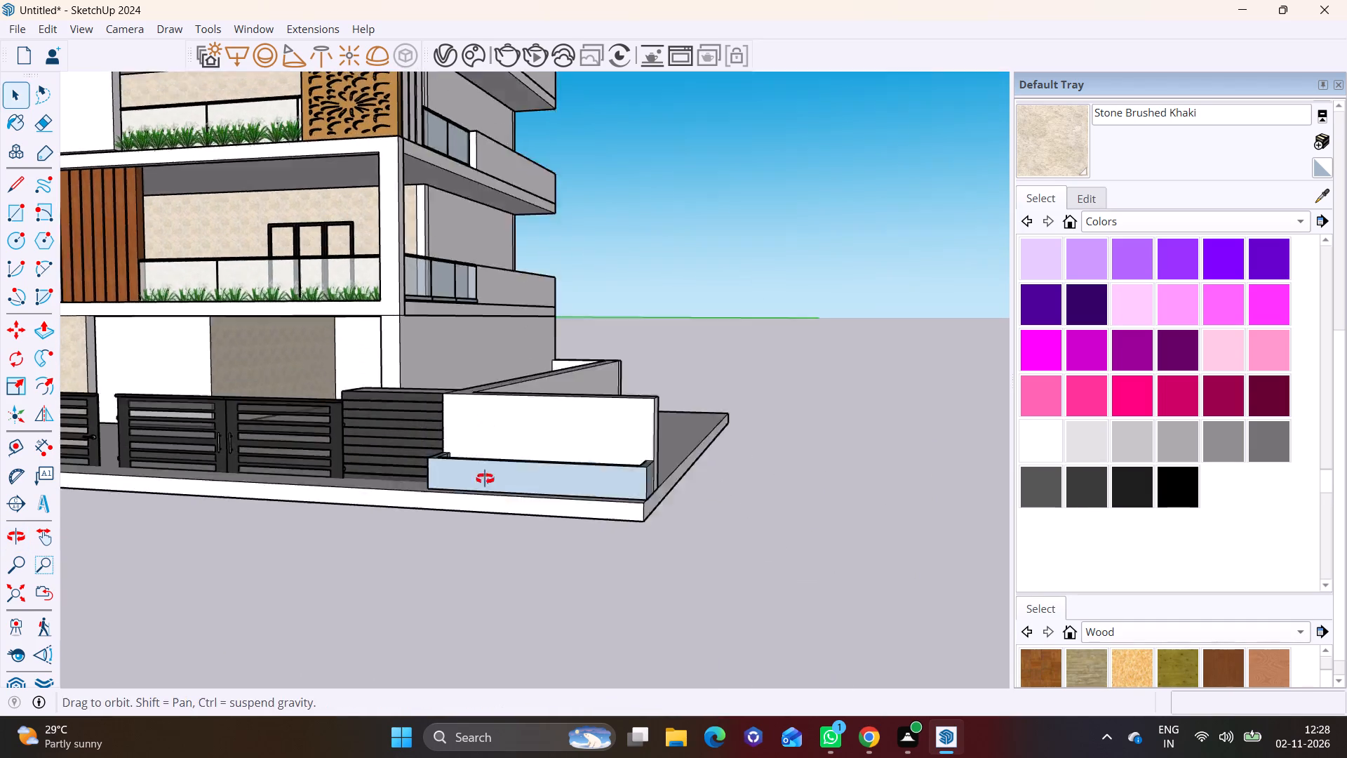
{"action": "middle_click_drag", "start_coordinate": [485, 479], "coordinate": [497, 550]}
{"action": "scroll", "coordinate": [507, 547], "scroll_direction": "up", "scroll_amount": 3}
{"action": "left_click", "coordinate": [322, 269]}
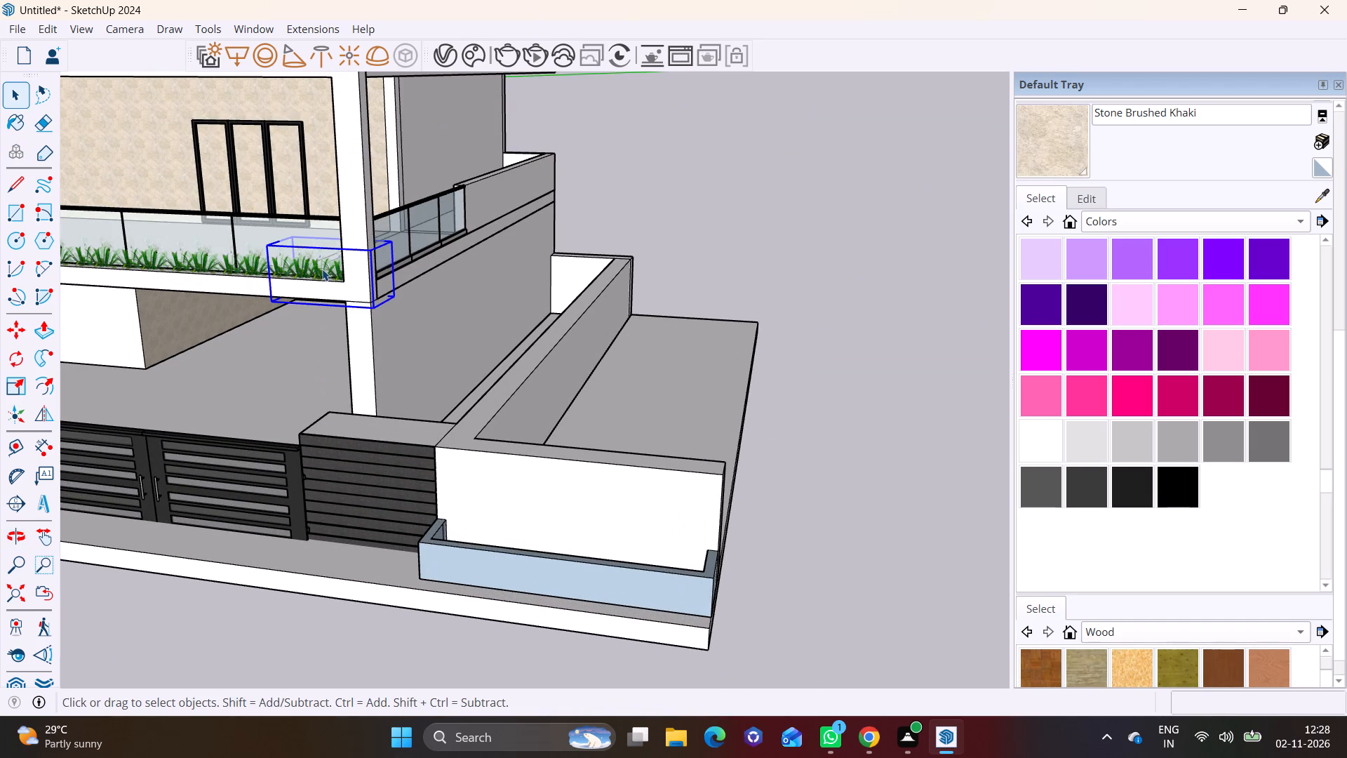
{"action": "key", "text": "m"}
{"action": "left_click", "coordinate": [322, 269]}
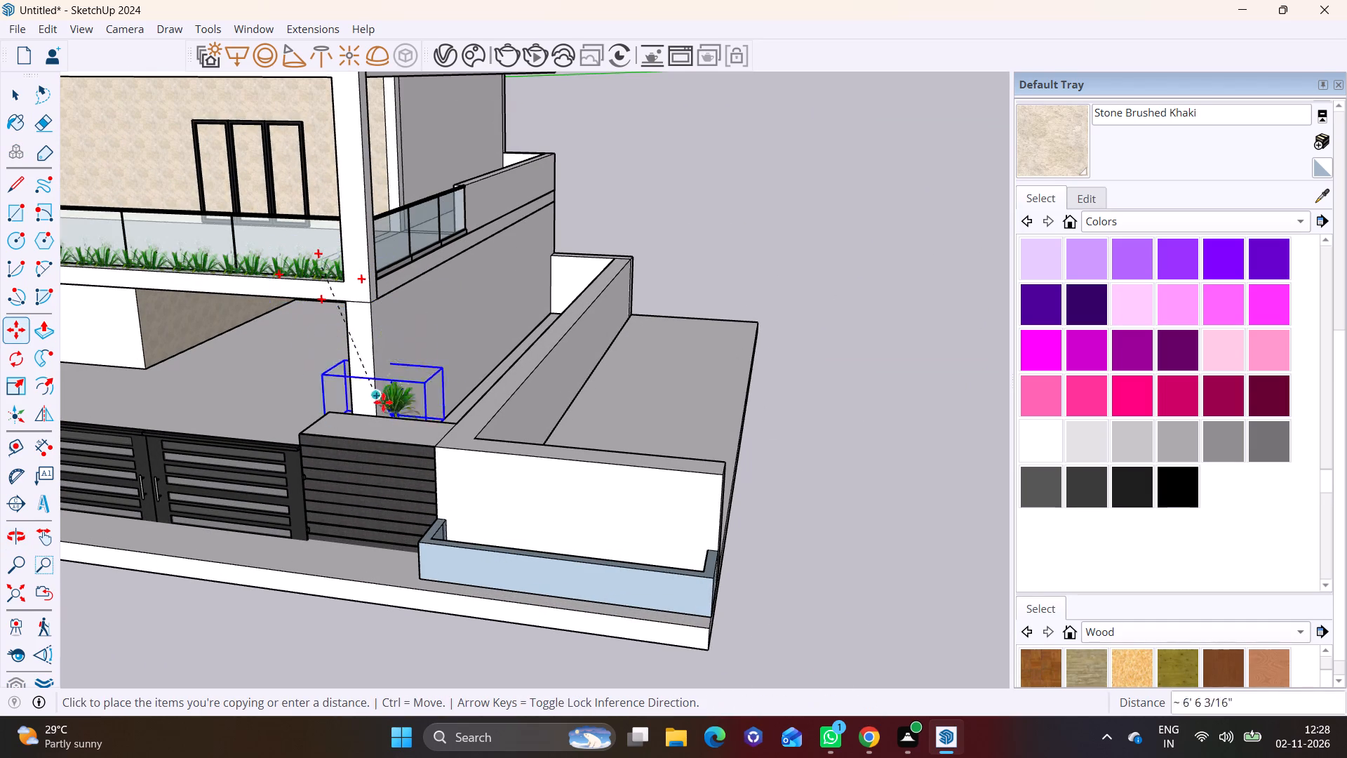
{"action": "scroll", "coordinate": [483, 544], "scroll_direction": "up", "scroll_amount": 3}
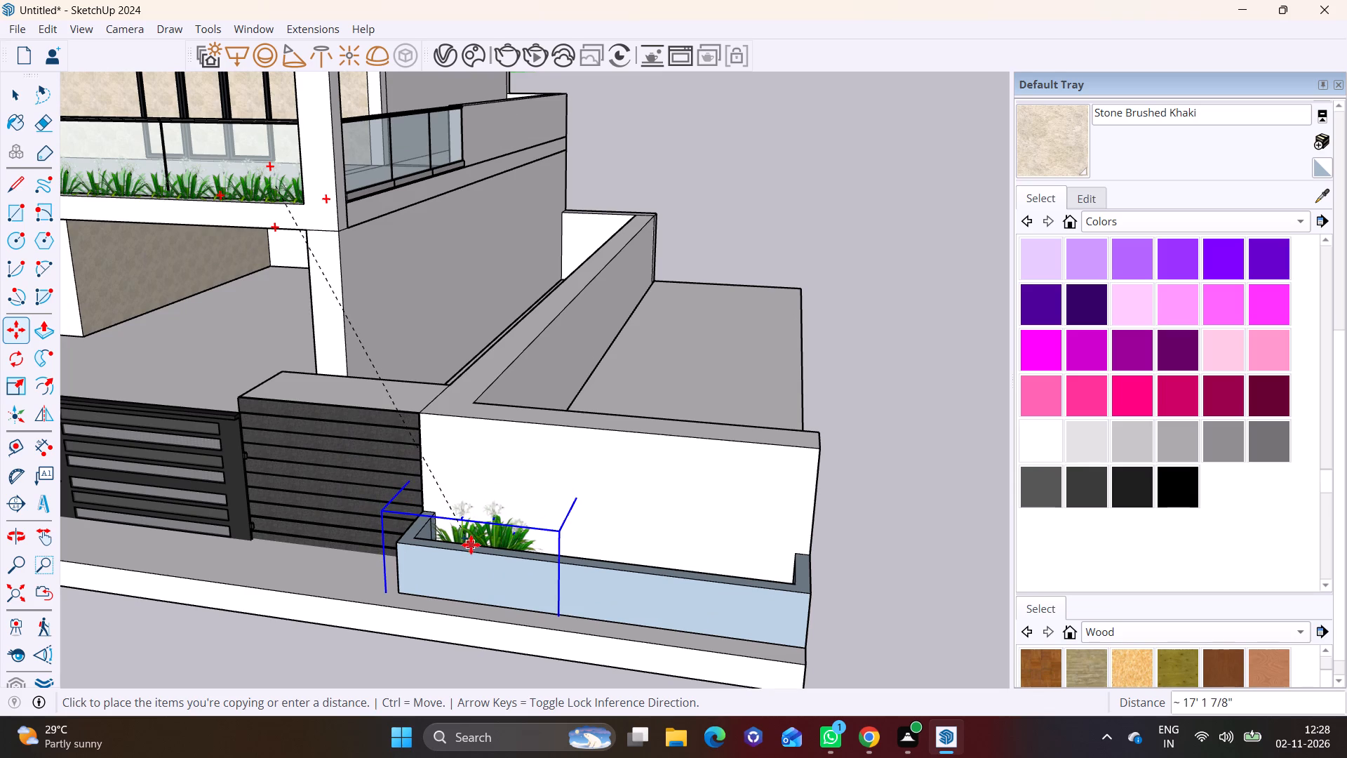
{"action": "left_click", "coordinate": [471, 545]}
Move the copied plant clump up and towards the gate so its leaves stand above the enclosure's rim.
{"action": "middle_click_drag", "start_coordinate": [547, 545], "coordinate": [540, 446]}
{"action": "scroll", "coordinate": [493, 529], "scroll_direction": "up", "scroll_amount": 6}
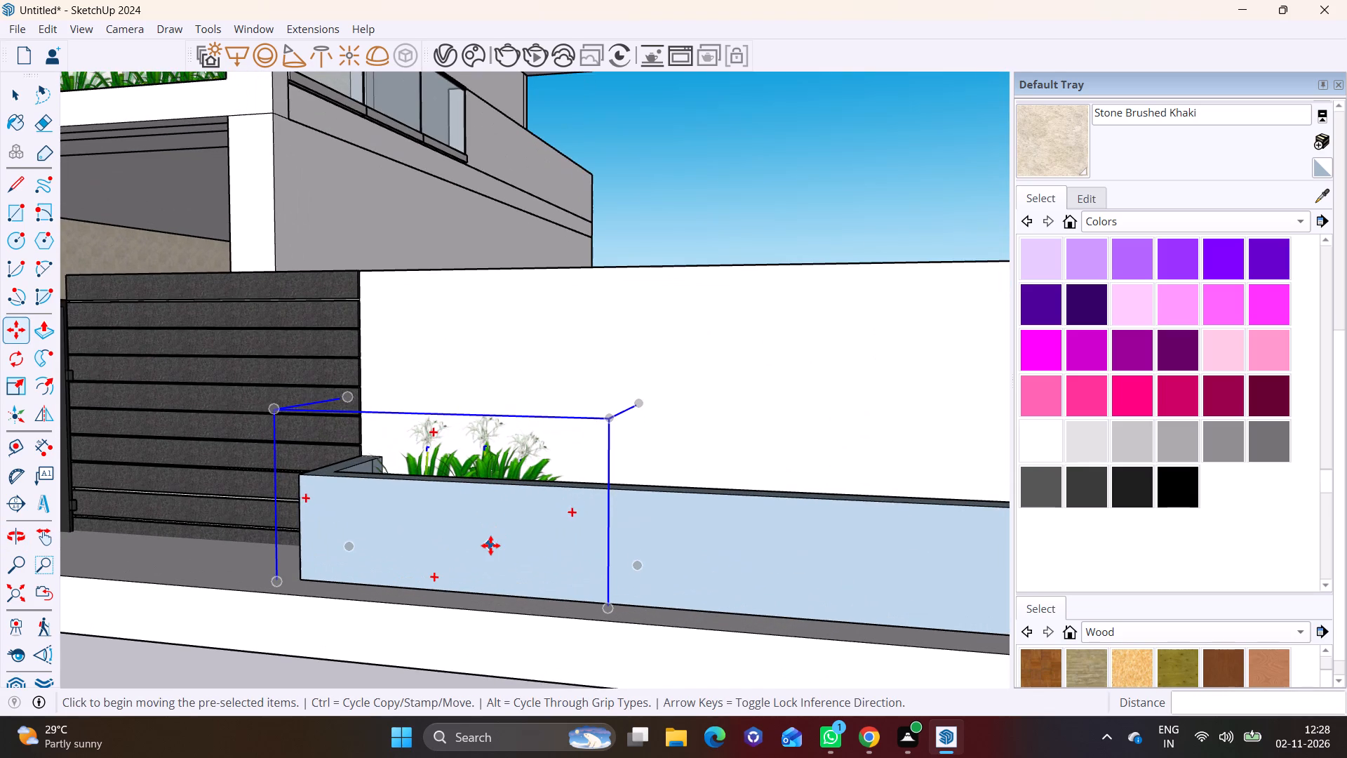
{"action": "key", "text": "m"}
{"action": "left_click", "coordinate": [490, 550]}
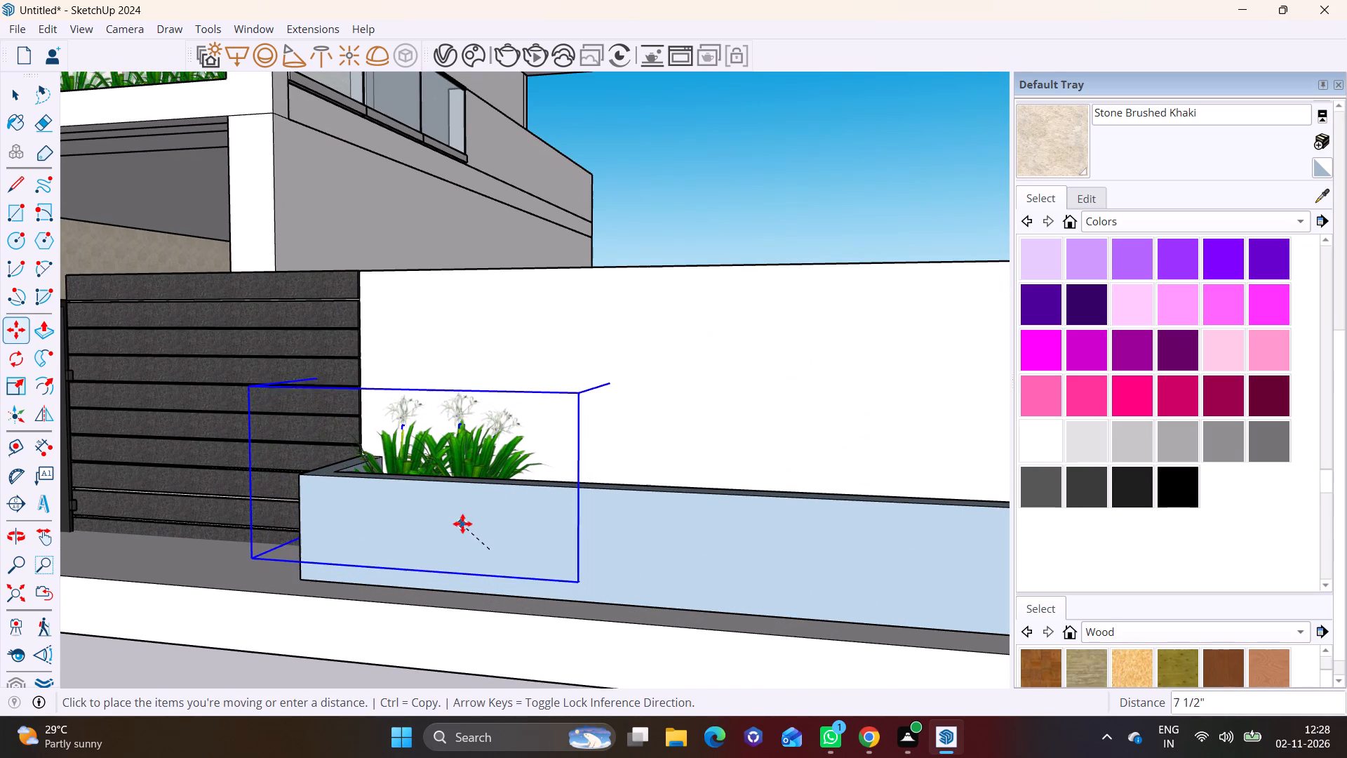
{"action": "left_click", "coordinate": [462, 514]}
Copy the plant clump three times along the low enclosure, spaced about 3' apart, to fill it up to its far end.
{"action": "scroll", "coordinate": [462, 514], "scroll_direction": "down", "scroll_amount": 6}
{"action": "middle_click_drag", "start_coordinate": [413, 524], "coordinate": [343, 531], "text": "shift"}
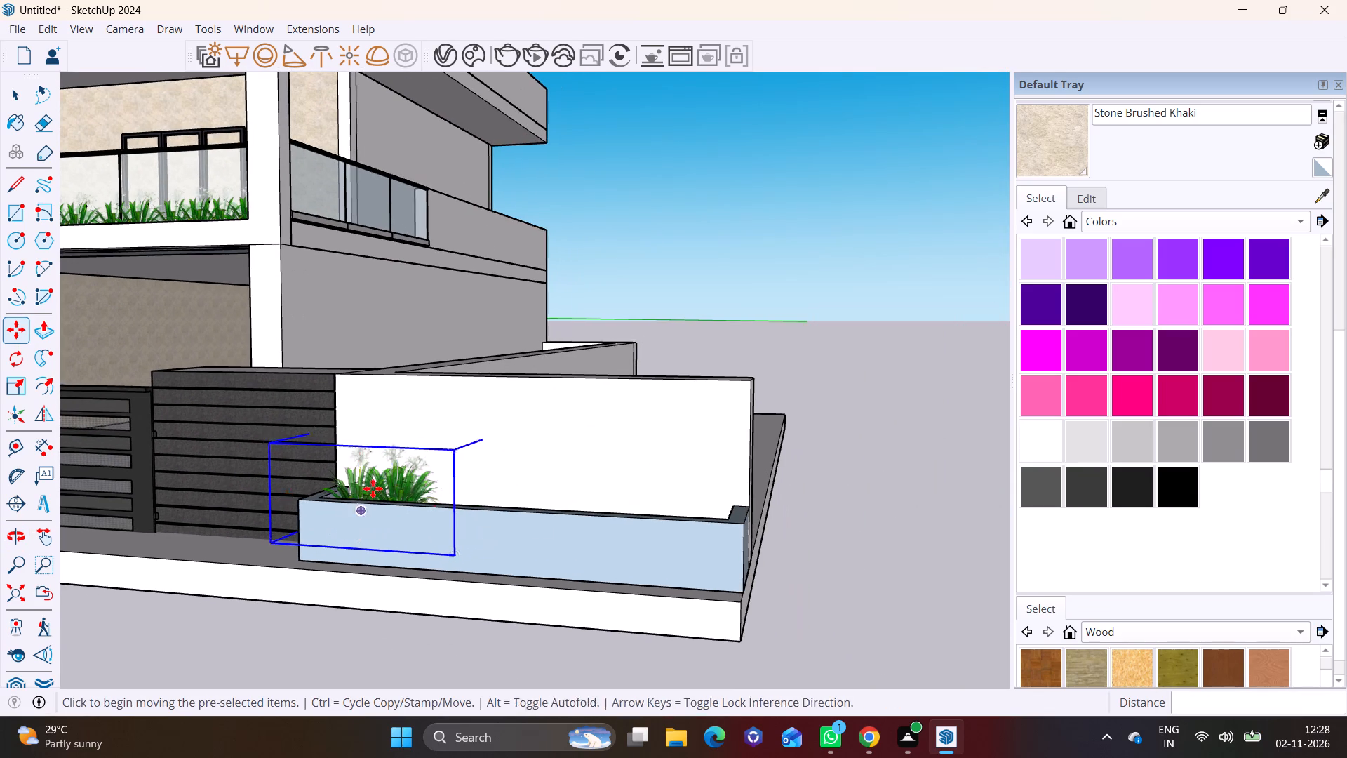
{"action": "left_click", "coordinate": [373, 488]}
{"action": "double_click", "coordinate": [474, 488]}
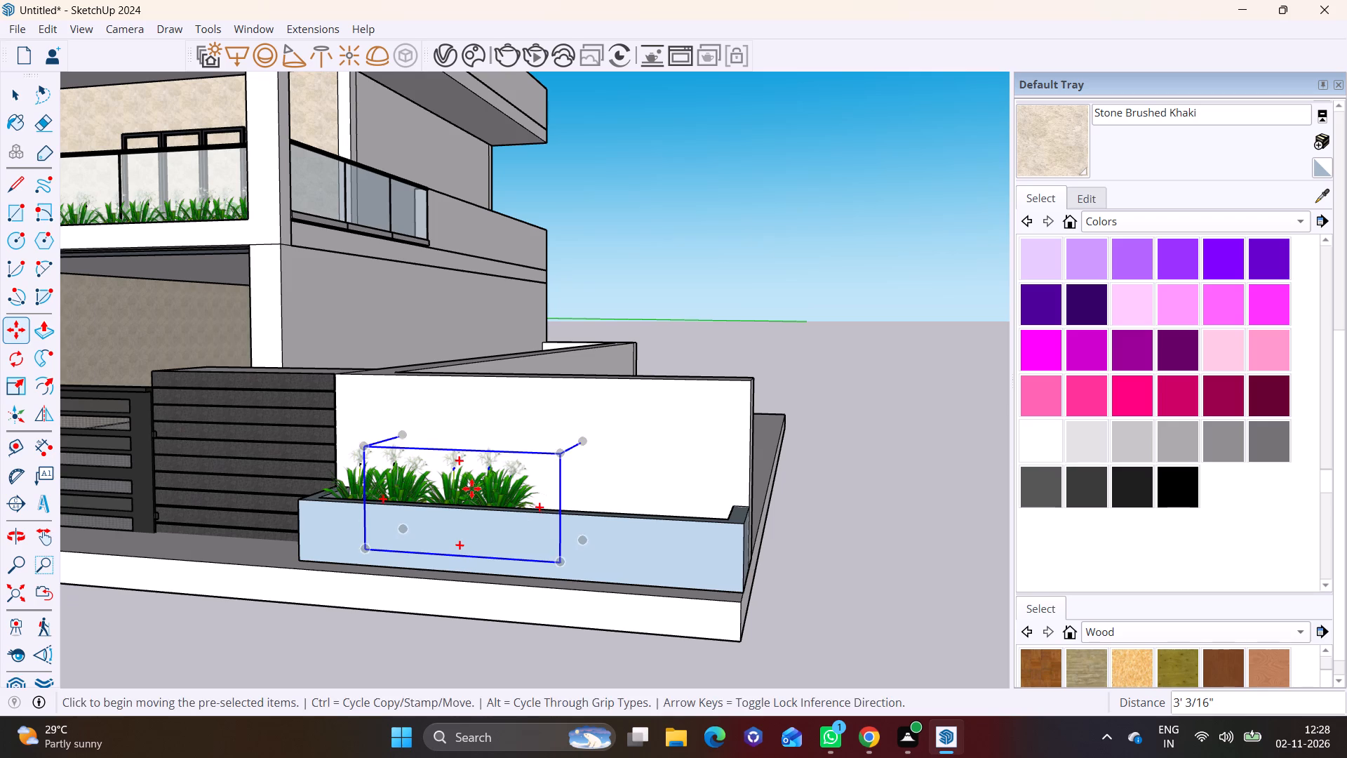
{"action": "left_click", "coordinate": [574, 492]}
{"action": "left_click", "coordinate": [565, 493]}
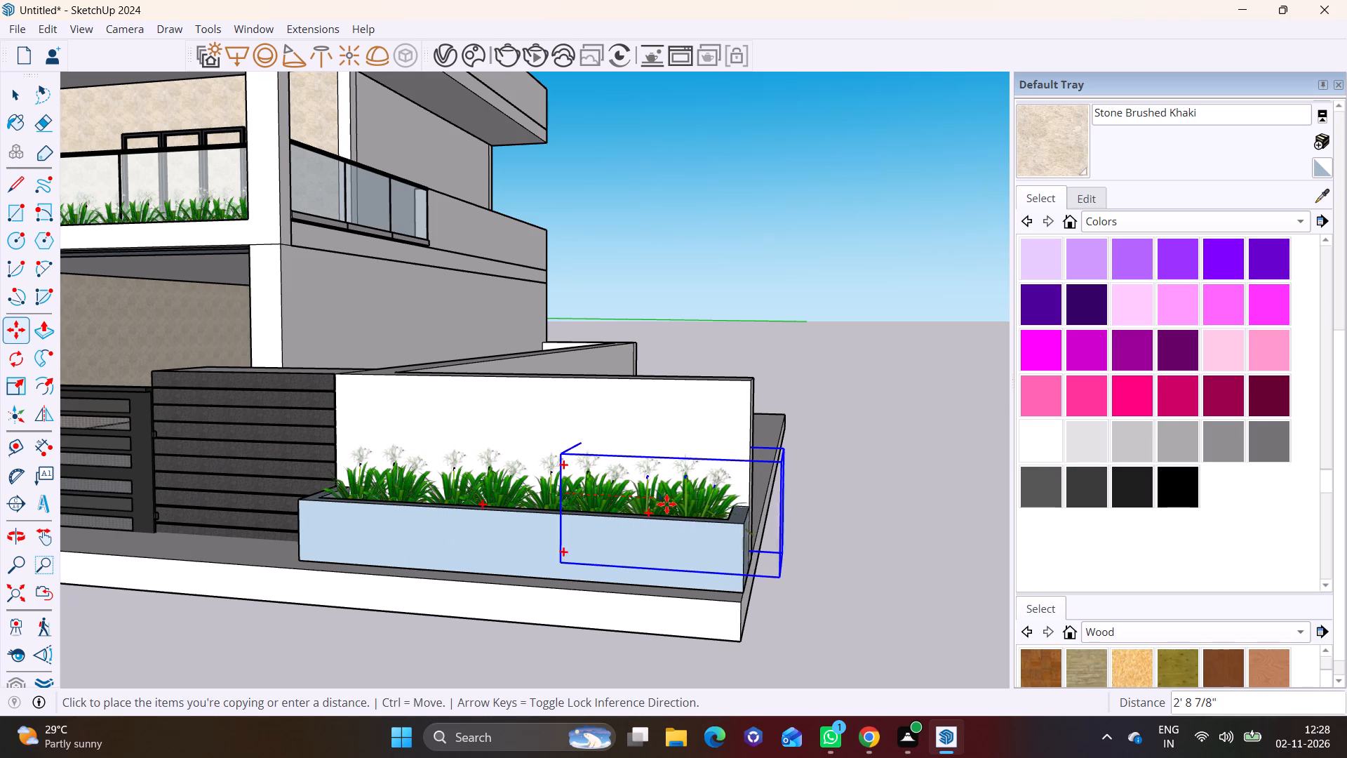
{"action": "left_click", "coordinate": [666, 504]}
{"action": "key", "text": "space"}
{"action": "left_click", "coordinate": [811, 545]}
{"action": "scroll", "coordinate": [468, 568], "scroll_direction": "down", "scroll_amount": 11}
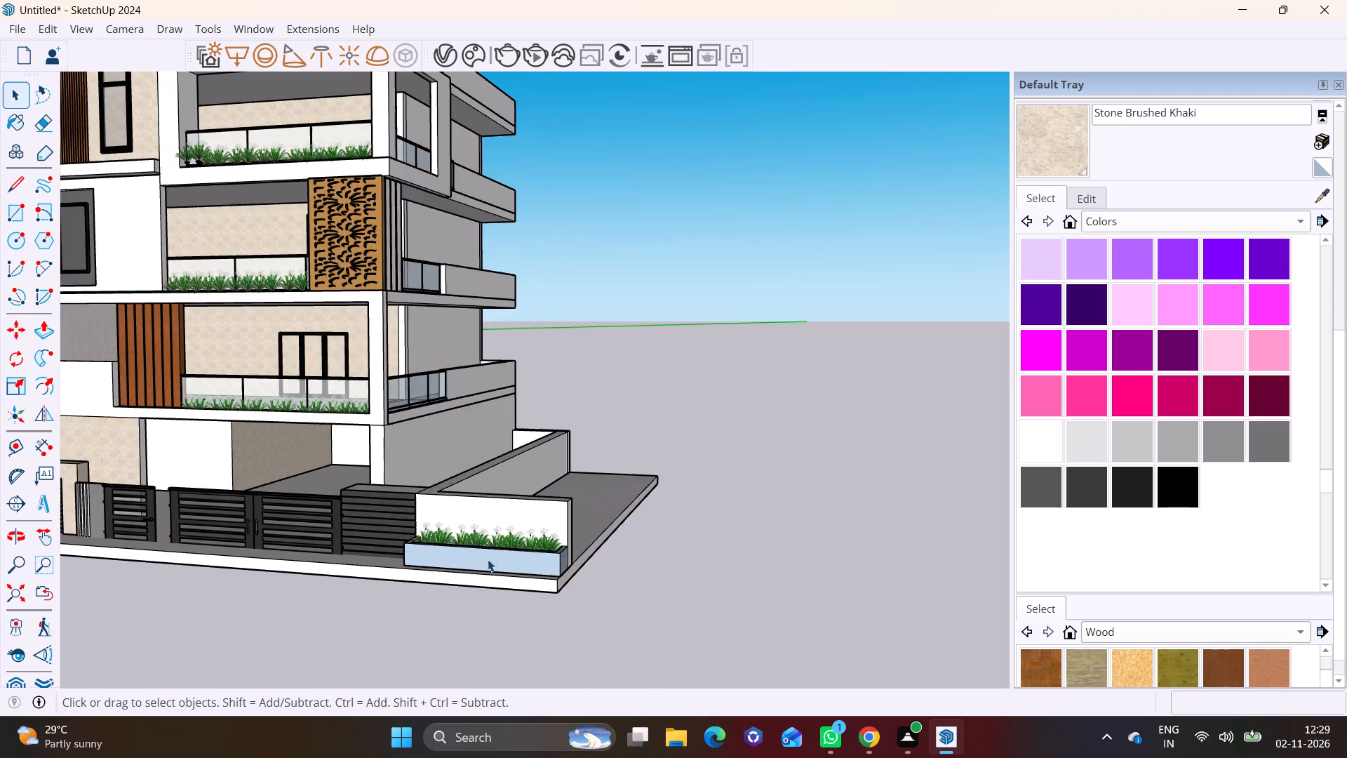
Examine the planted low enclosure from the house's side, the whole front, and the boundary wall with its slatted frame.
{"action": "middle_click_drag", "start_coordinate": [532, 522], "coordinate": [264, 566]}
{"action": "scroll", "coordinate": [382, 559], "scroll_direction": "up", "scroll_amount": 2}
{"action": "scroll", "coordinate": [382, 559], "scroll_direction": "down", "scroll_amount": 3}
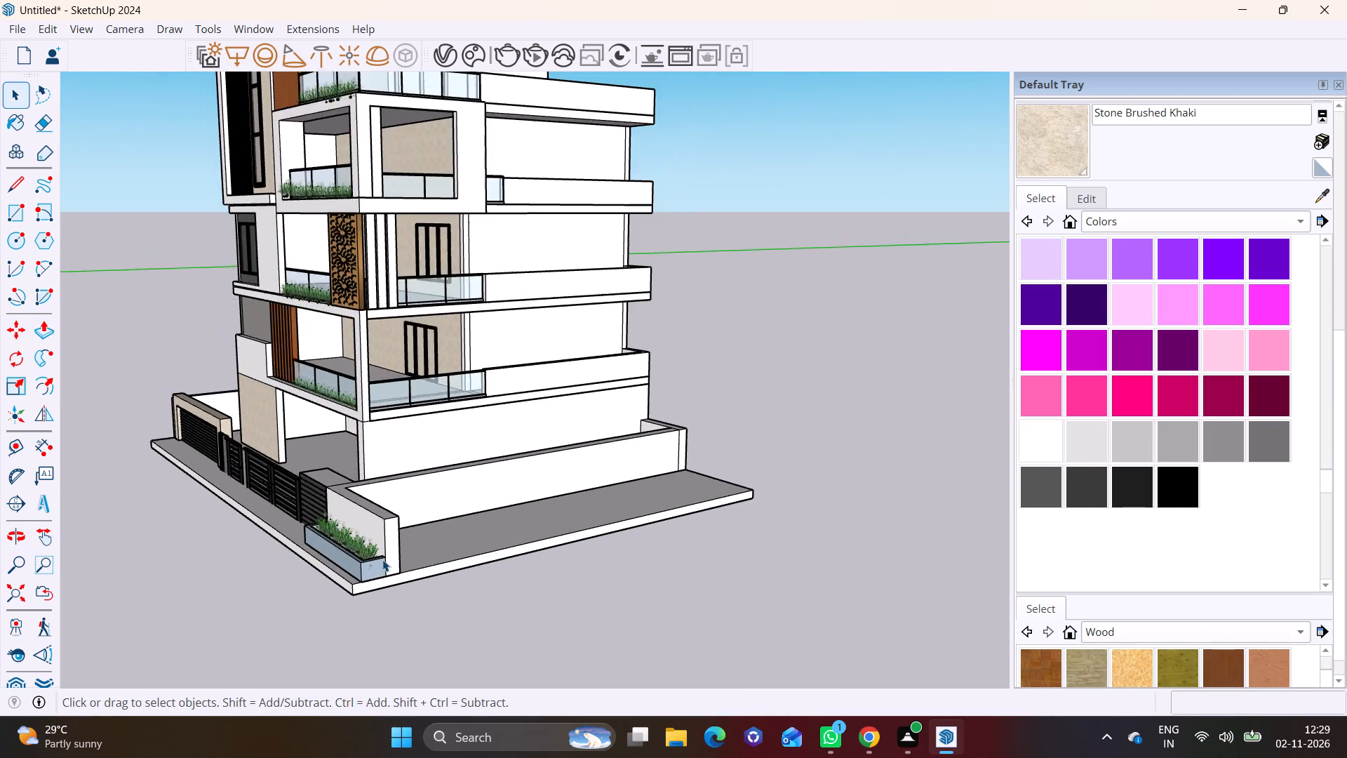
{"action": "scroll", "coordinate": [382, 559], "scroll_direction": "down", "scroll_amount": 3}
{"action": "middle_click_drag", "start_coordinate": [358, 557], "coordinate": [660, 499]}
{"action": "scroll", "coordinate": [391, 511], "scroll_direction": "down", "scroll_amount": 3}
{"action": "middle_click_drag", "start_coordinate": [452, 516], "coordinate": [662, 571], "text": "shift"}
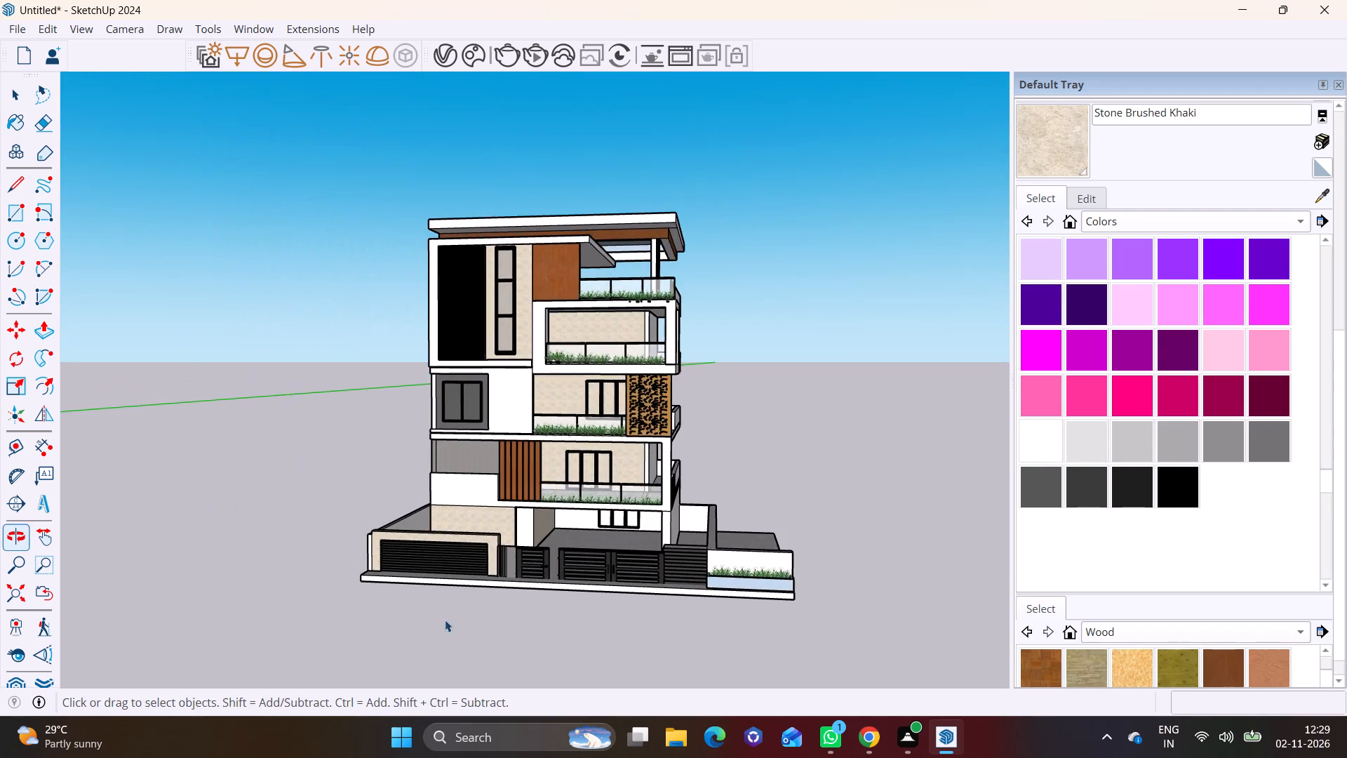
{"action": "scroll", "coordinate": [445, 620], "scroll_direction": "up", "scroll_amount": 11}
{"action": "middle_click_drag", "start_coordinate": [422, 553], "coordinate": [364, 674]}
{"action": "middle_click_drag", "start_coordinate": [431, 597], "coordinate": [379, 470], "text": "shift"}
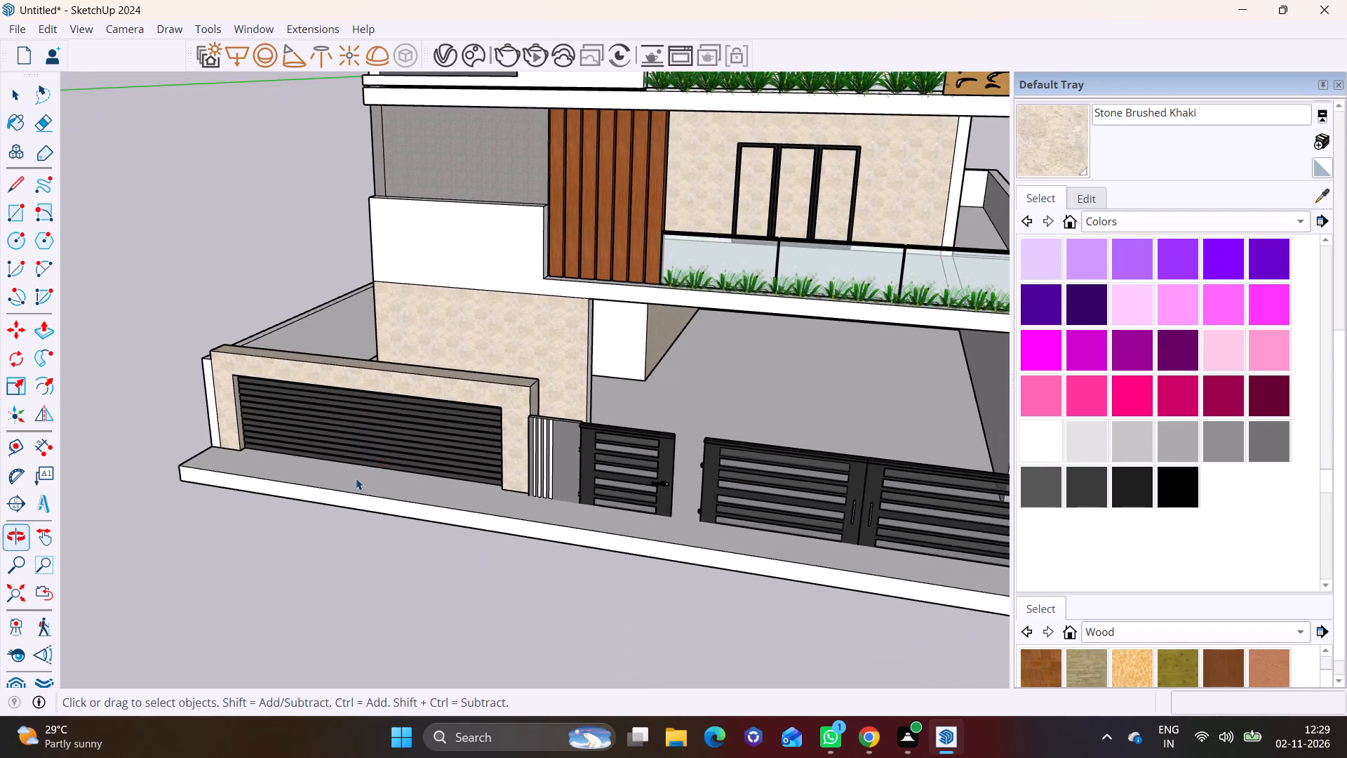
{"action": "scroll", "coordinate": [356, 478], "scroll_direction": "up", "scroll_amount": 6}
{"action": "middle_click_drag", "start_coordinate": [378, 485], "coordinate": [397, 587]}
{"action": "scroll", "coordinate": [209, 491], "scroll_direction": "down", "scroll_amount": 2}
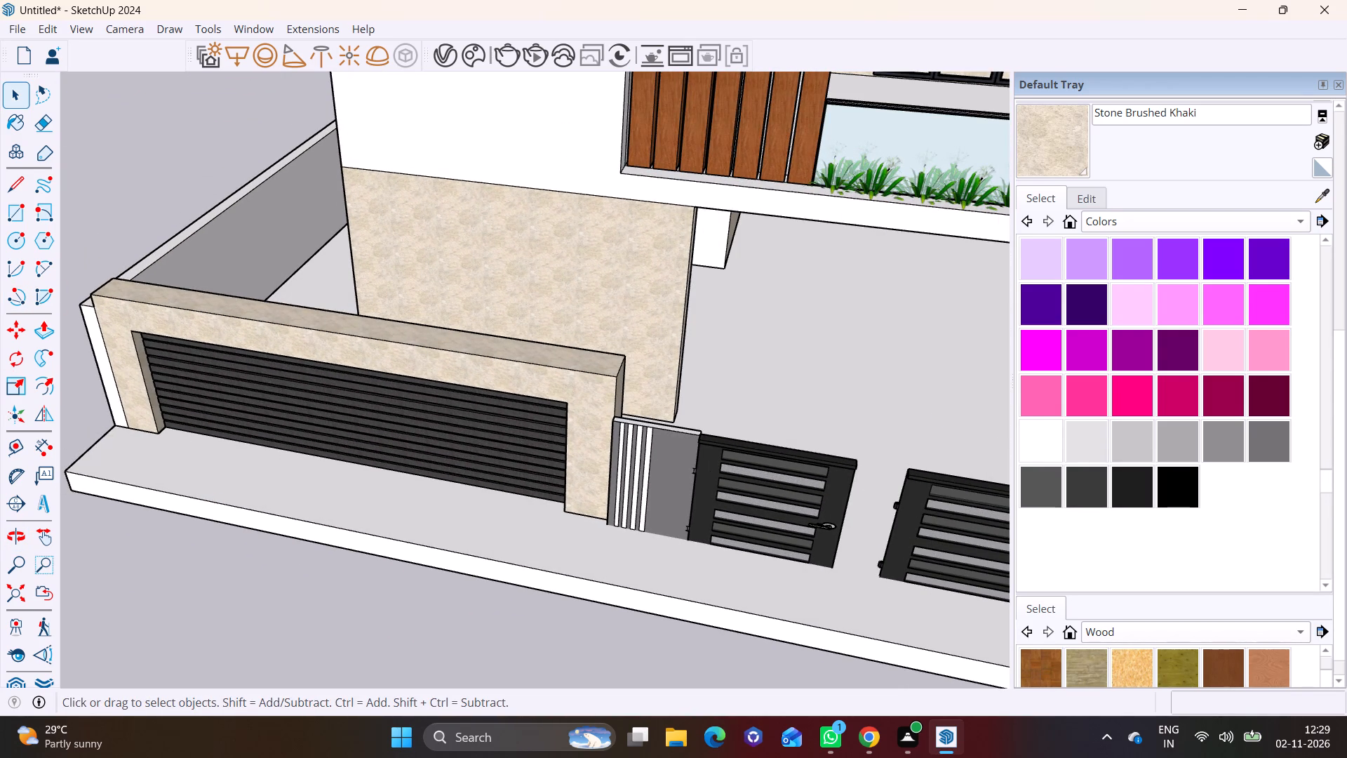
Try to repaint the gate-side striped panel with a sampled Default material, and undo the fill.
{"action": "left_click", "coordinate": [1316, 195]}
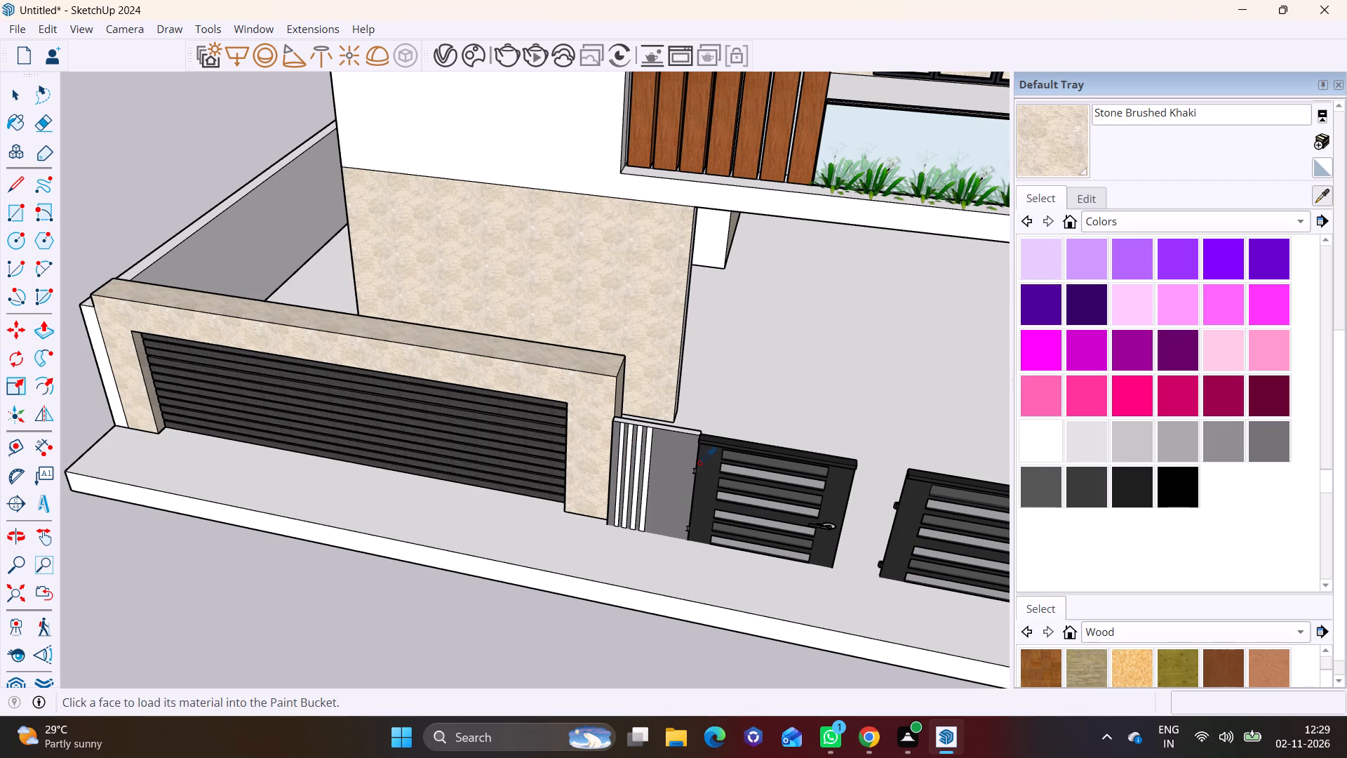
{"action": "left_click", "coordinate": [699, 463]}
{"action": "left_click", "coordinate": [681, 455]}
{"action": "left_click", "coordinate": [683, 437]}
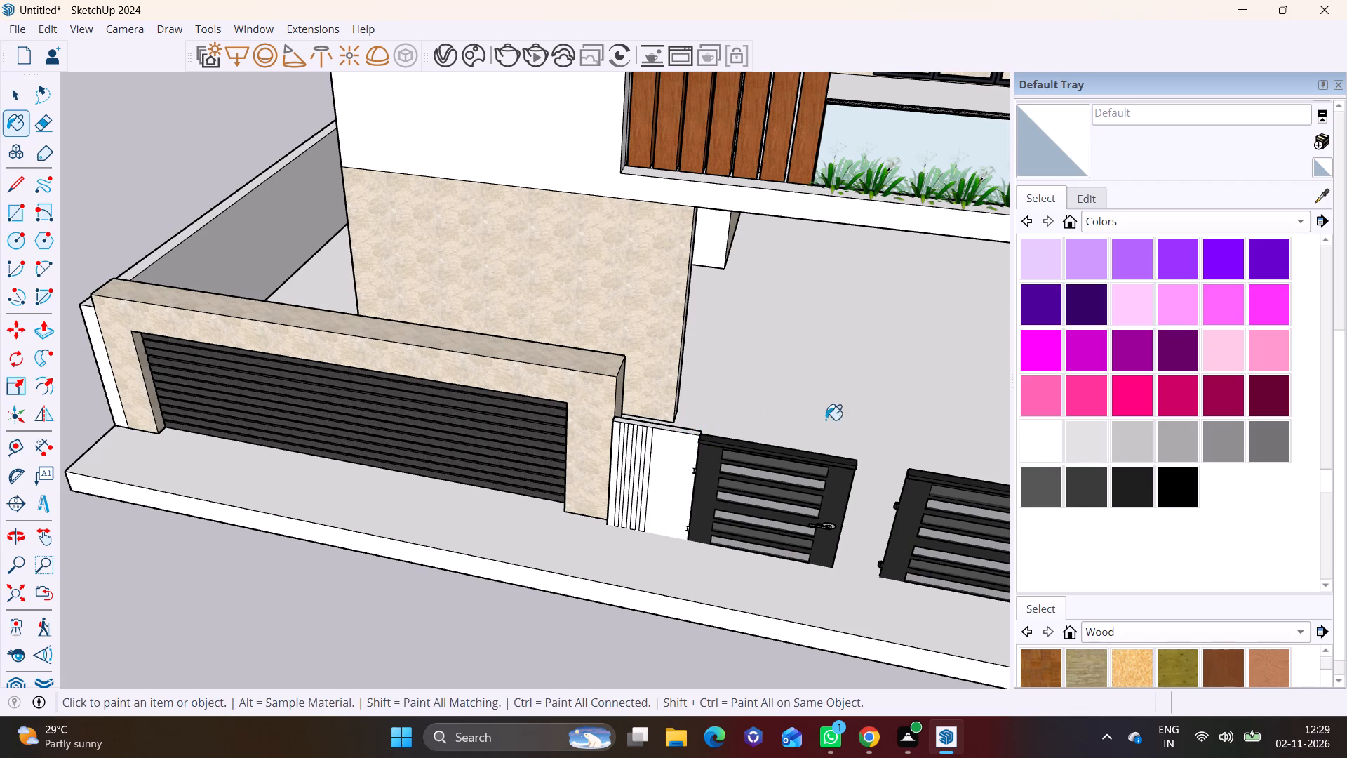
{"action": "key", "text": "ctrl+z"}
Sample Color M05 from the gate-side striped panel and paint the panel's top face with it.
{"action": "scroll", "coordinate": [692, 467], "scroll_direction": "up", "scroll_amount": 3}
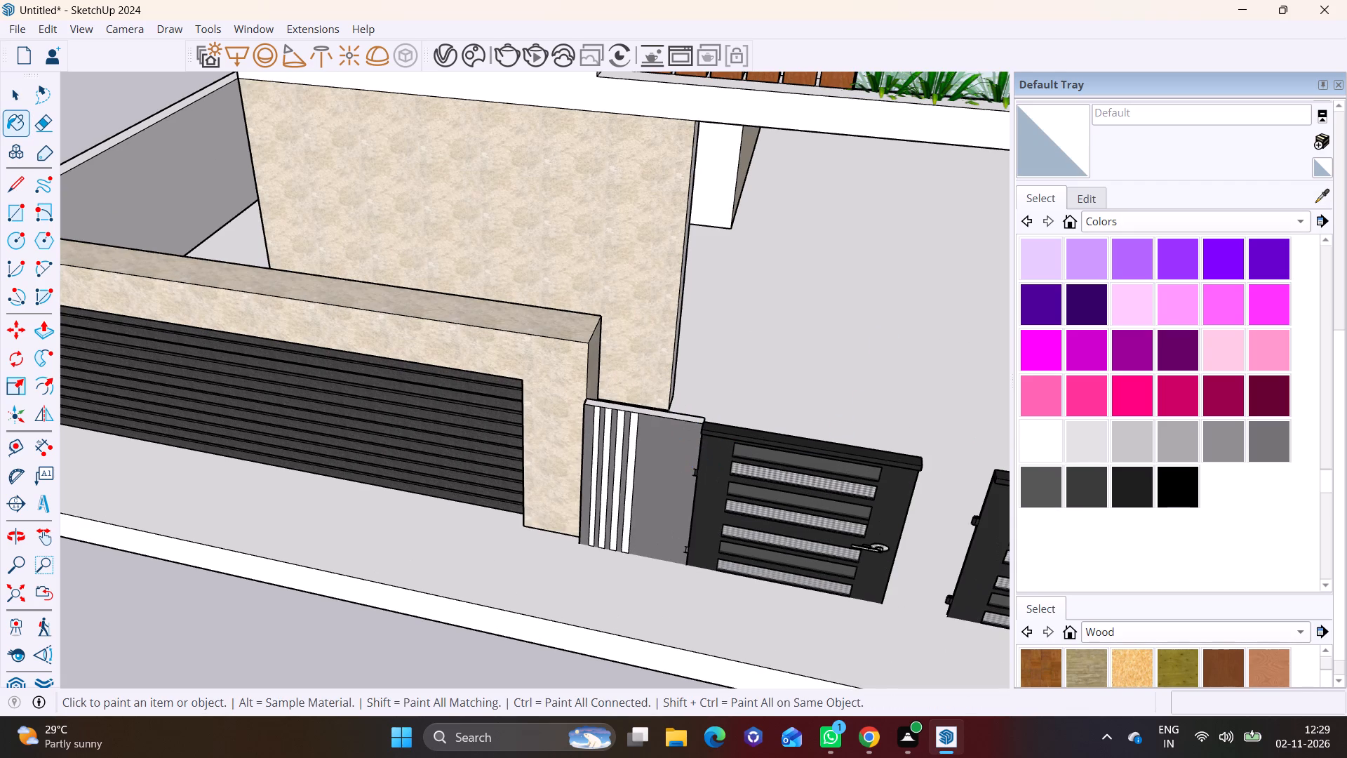
{"action": "left_click", "coordinate": [1322, 196]}
{"action": "left_click", "coordinate": [672, 459]}
{"action": "left_click", "coordinate": [667, 416]}
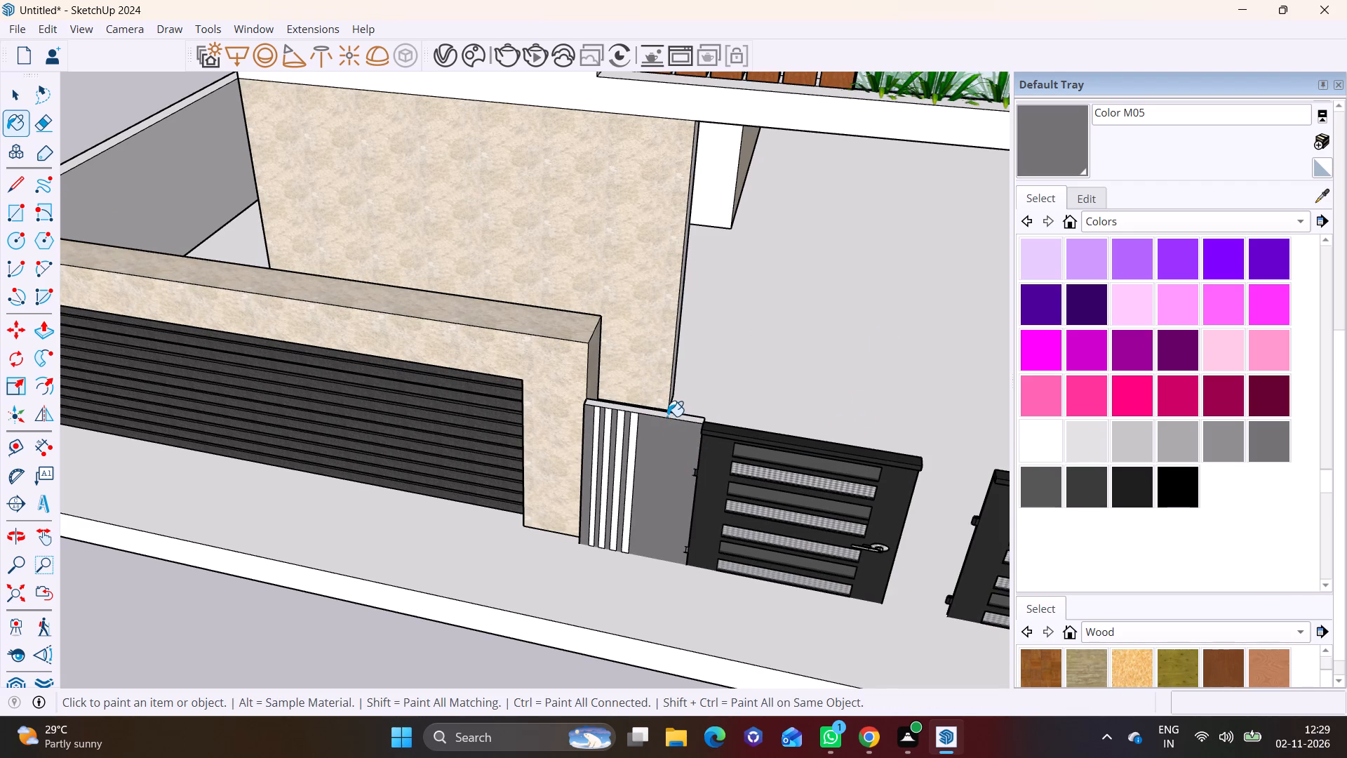
{"action": "key", "text": "space"}
Draw a rectangle about 21' 9/16" by 2' 1 1/2" on the ground along the foot of the front boundary wall frame.
{"action": "middle_click_drag", "start_coordinate": [342, 546], "coordinate": [669, 512], "text": "shift"}
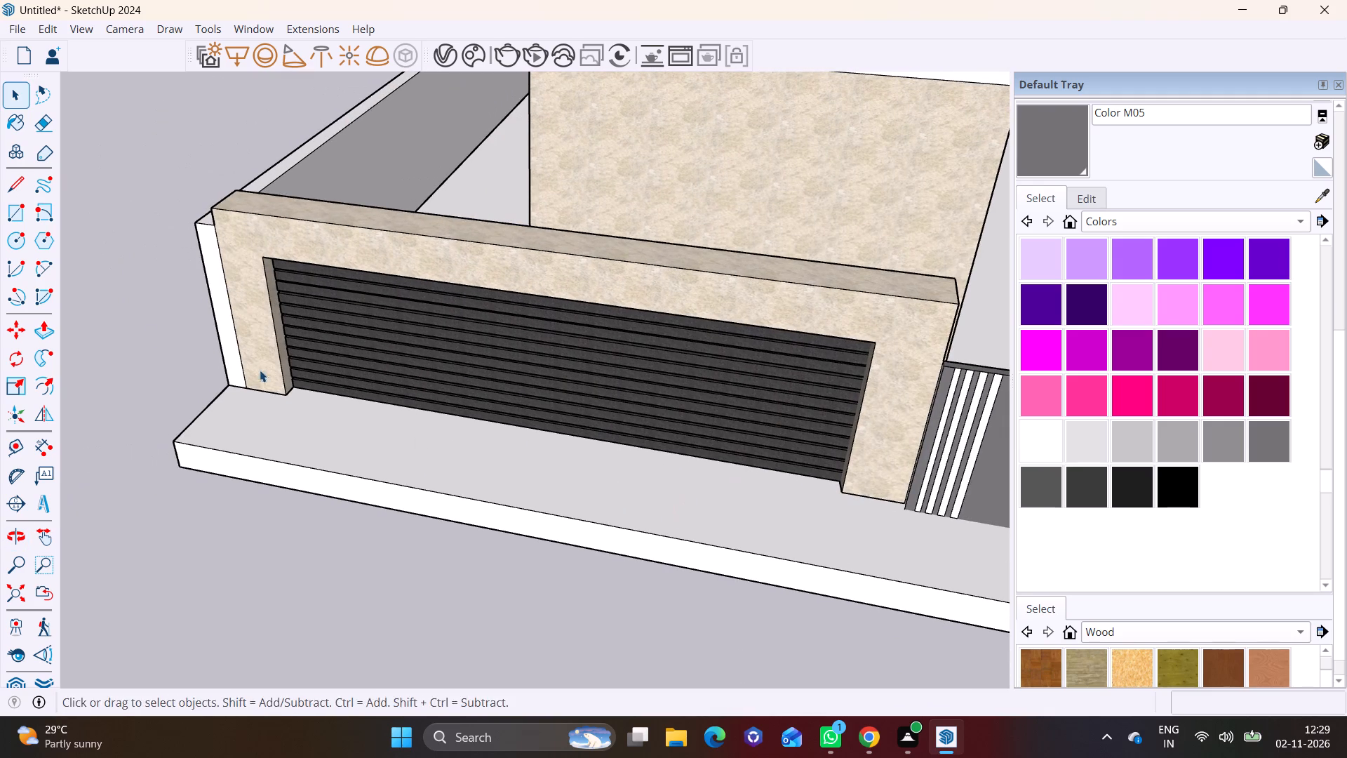
{"action": "left_click", "coordinate": [20, 214]}
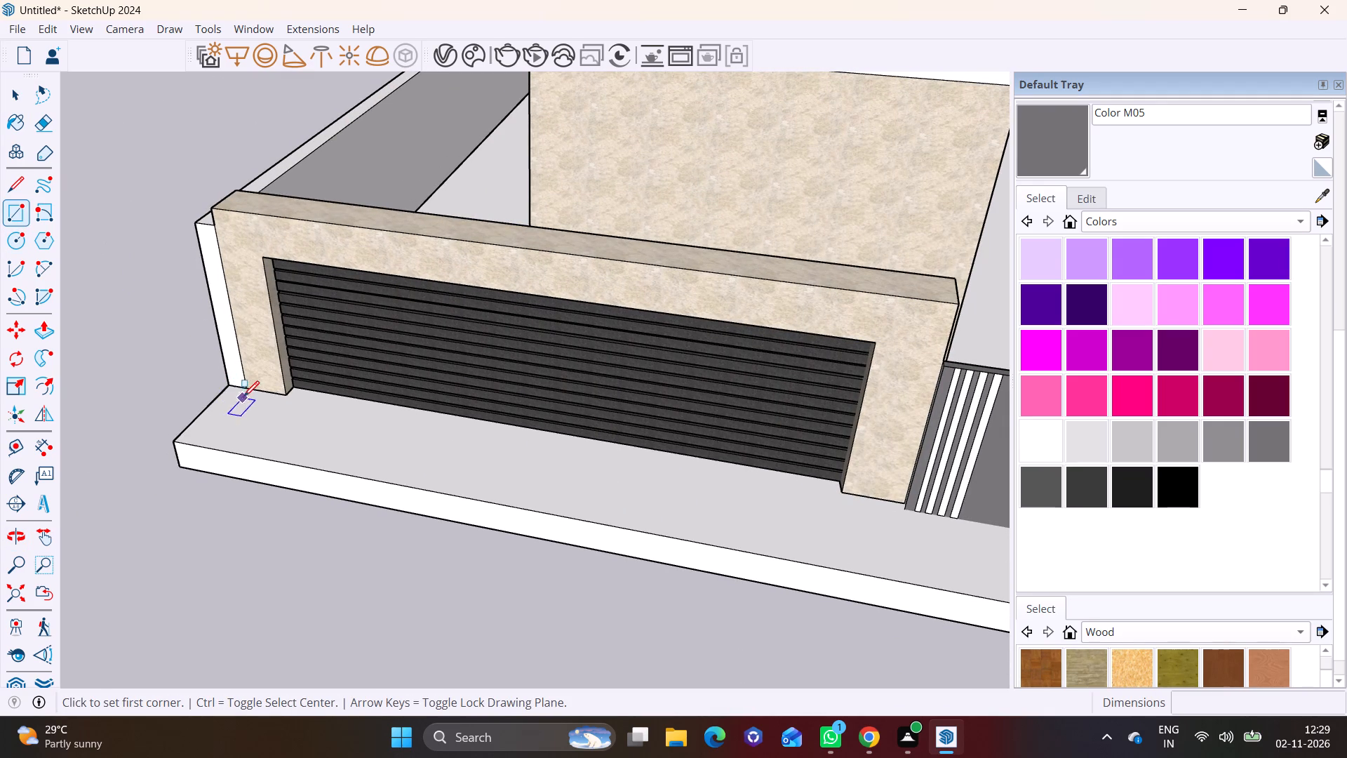
{"action": "left_click", "coordinate": [243, 389]}
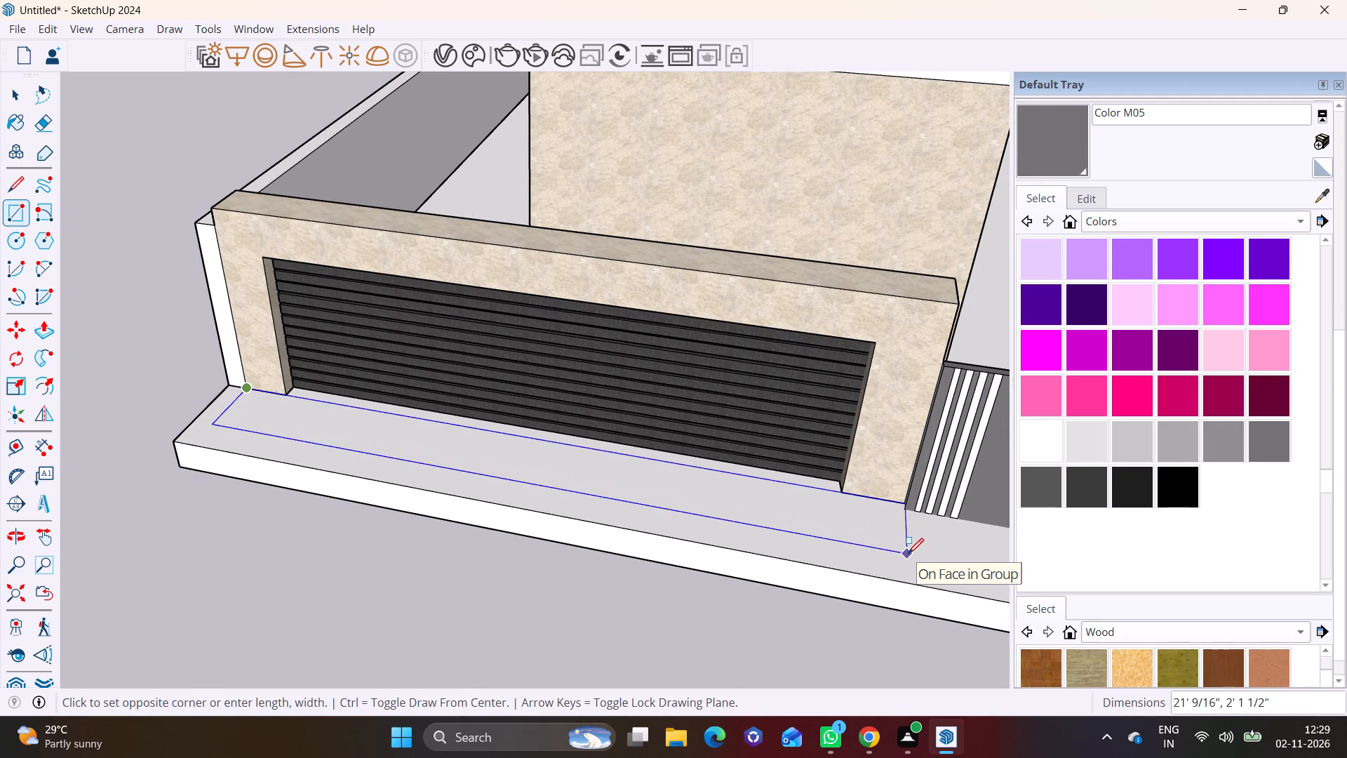
{"action": "left_click", "coordinate": [908, 554]}
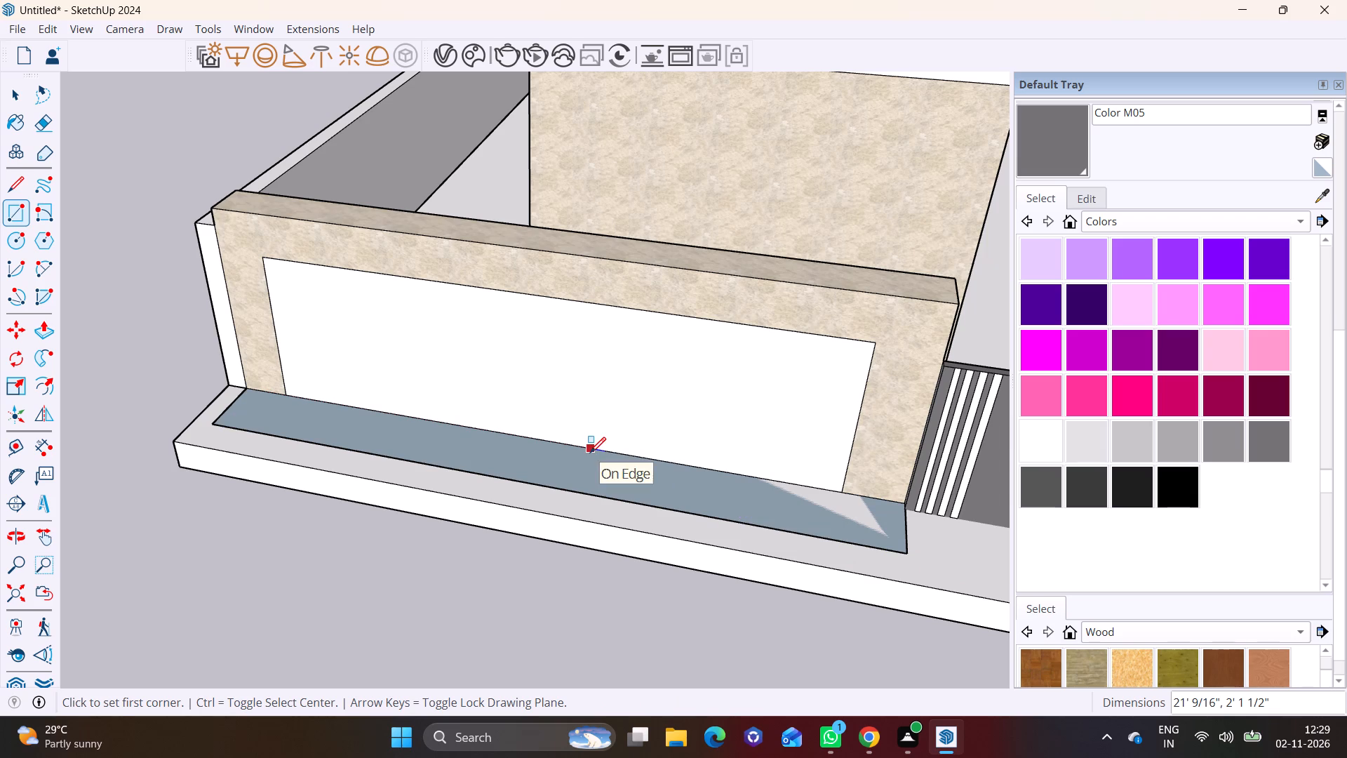
Delete the stray white face covering the slatted opening of the boundary wall frame.
{"action": "key", "text": "space"}
{"action": "left_click", "coordinate": [568, 404]}
{"action": "key", "text": "Delete"}
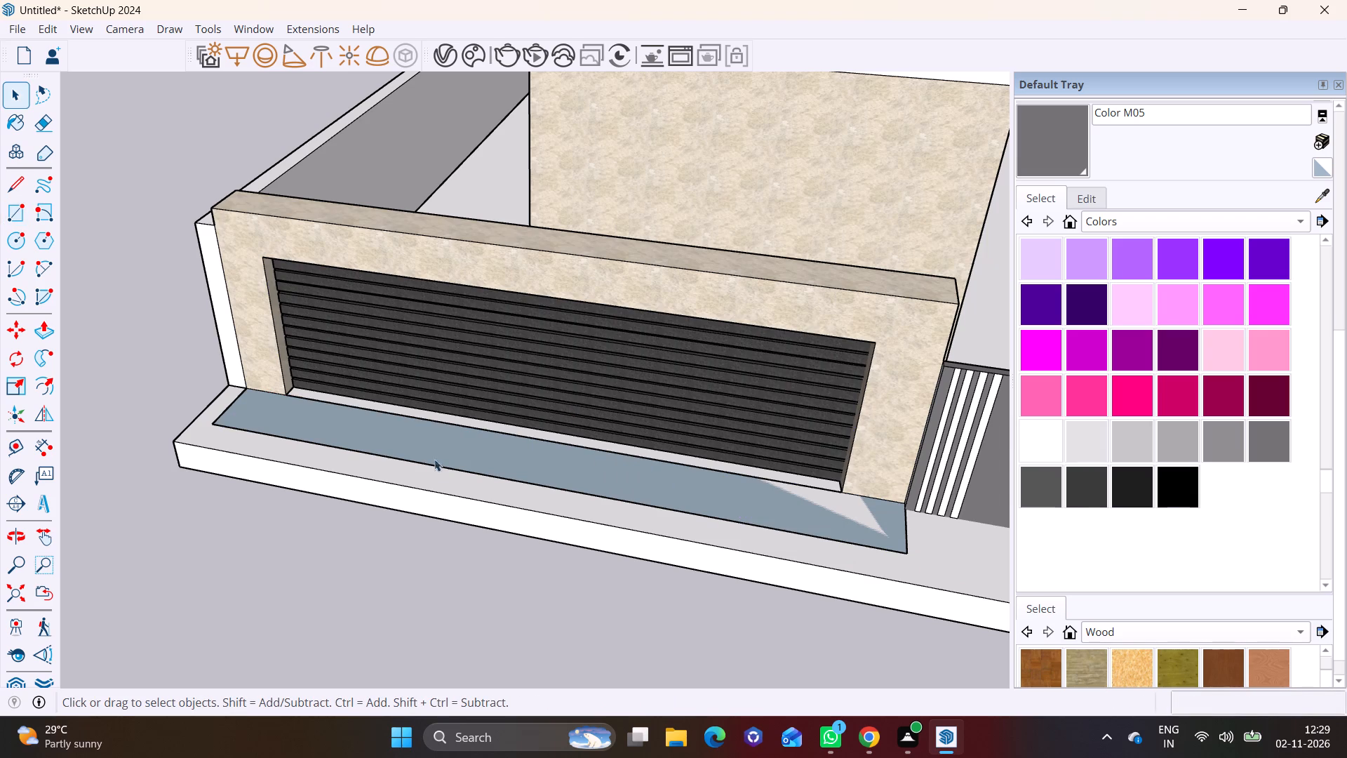
Push/Pull the ground rectangle in front of the boundary wall upwards into a low slab.
{"action": "left_click_drag", "start_coordinate": [434, 451], "coordinate": [401, 448]}
{"action": "middle_click_drag", "start_coordinate": [445, 434], "coordinate": [323, 446], "text": "shift"}
{"action": "left_click", "coordinate": [298, 460]}
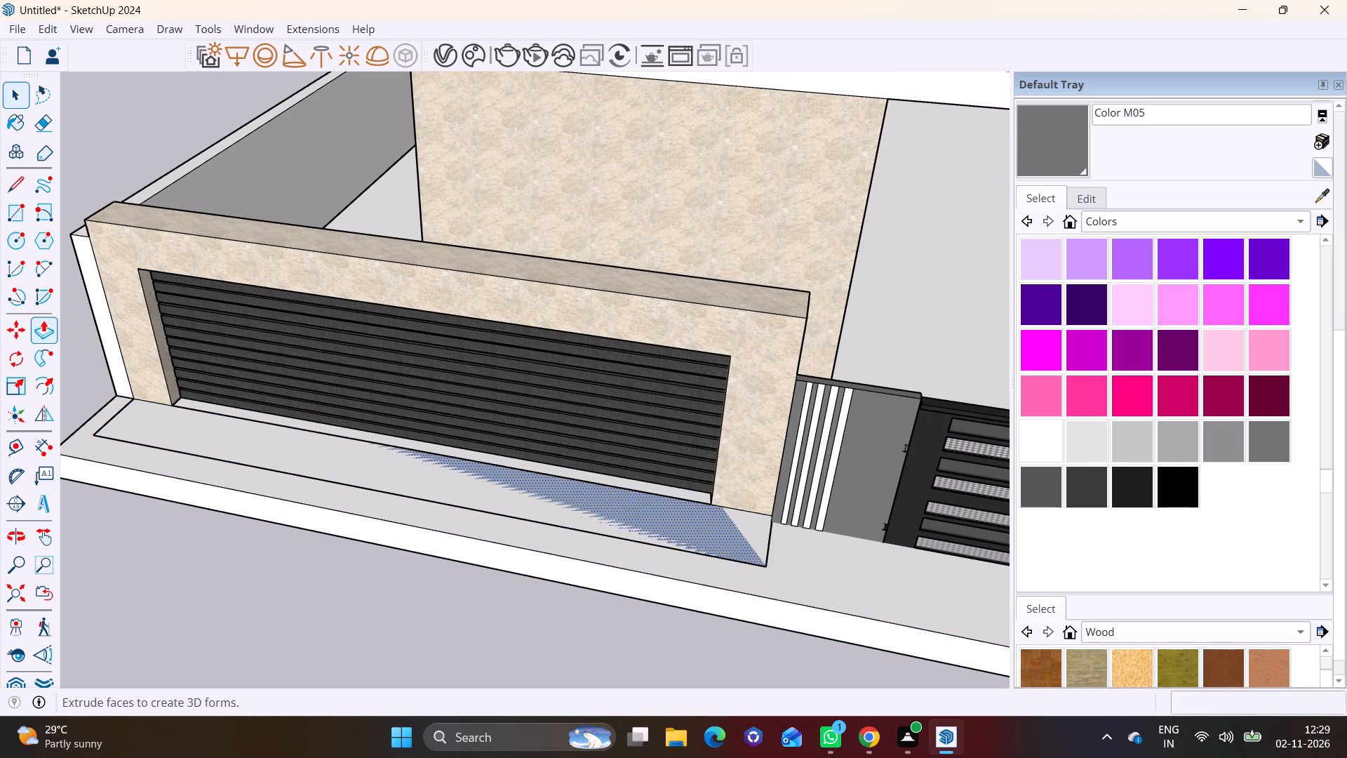
{"action": "left_click", "coordinate": [46, 332]}
{"action": "left_click", "coordinate": [234, 436]}
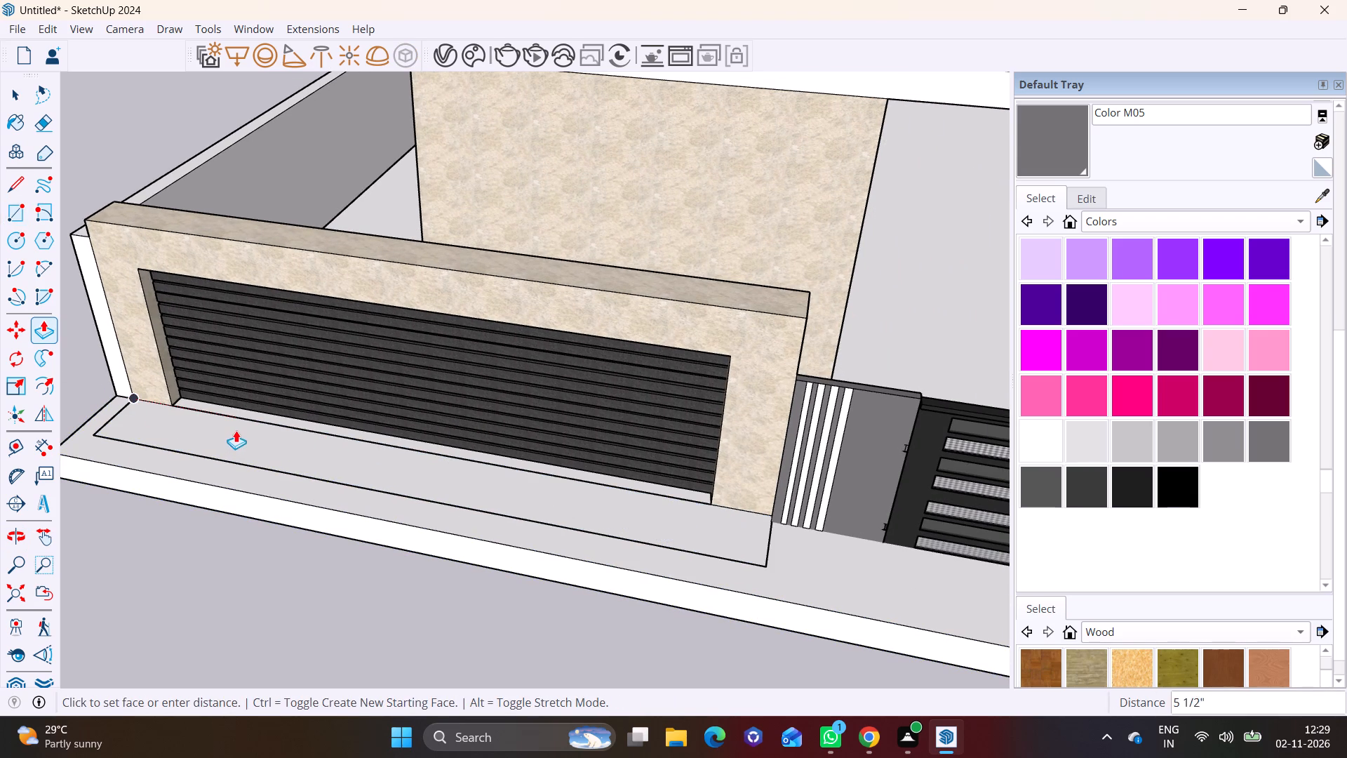
{"action": "key", "text": "space"}
{"action": "left_click", "coordinate": [232, 437]}
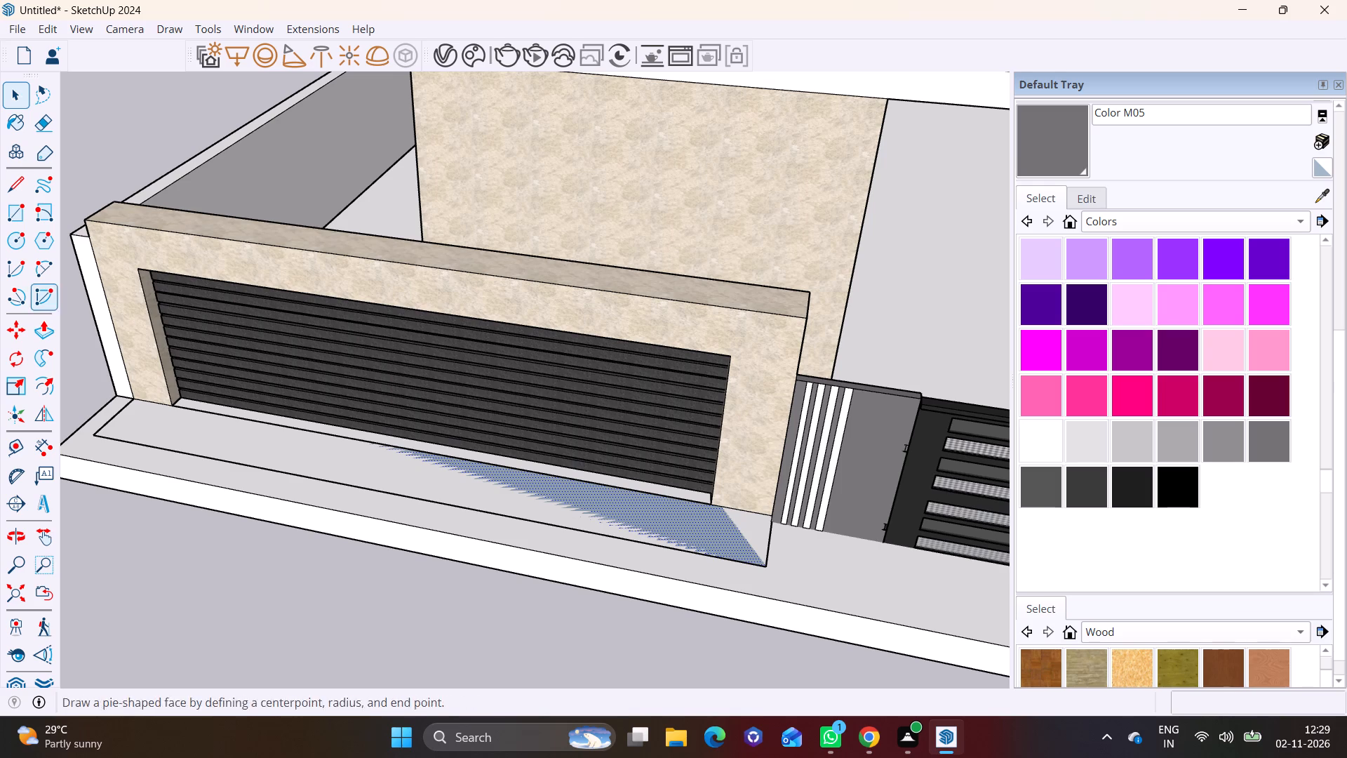
{"action": "left_click", "coordinate": [38, 337]}
{"action": "left_click", "coordinate": [203, 439]}
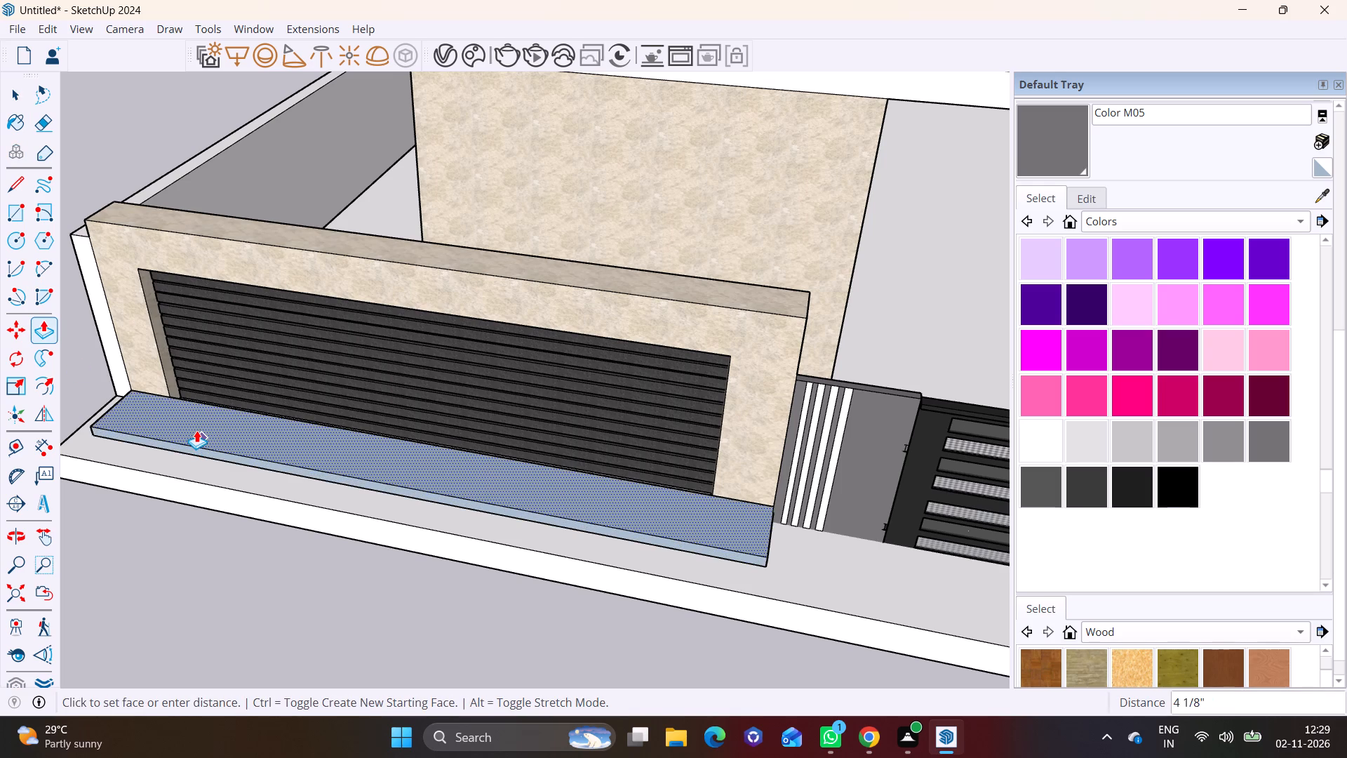
{"action": "left_click", "coordinate": [196, 430]}
{"action": "key", "text": "space"}
Offset the outline of the low slab's top face inwards to form a narrow rim.
{"action": "middle_click_drag", "start_coordinate": [344, 491], "coordinate": [244, 538]}
{"action": "key", "text": "space"}
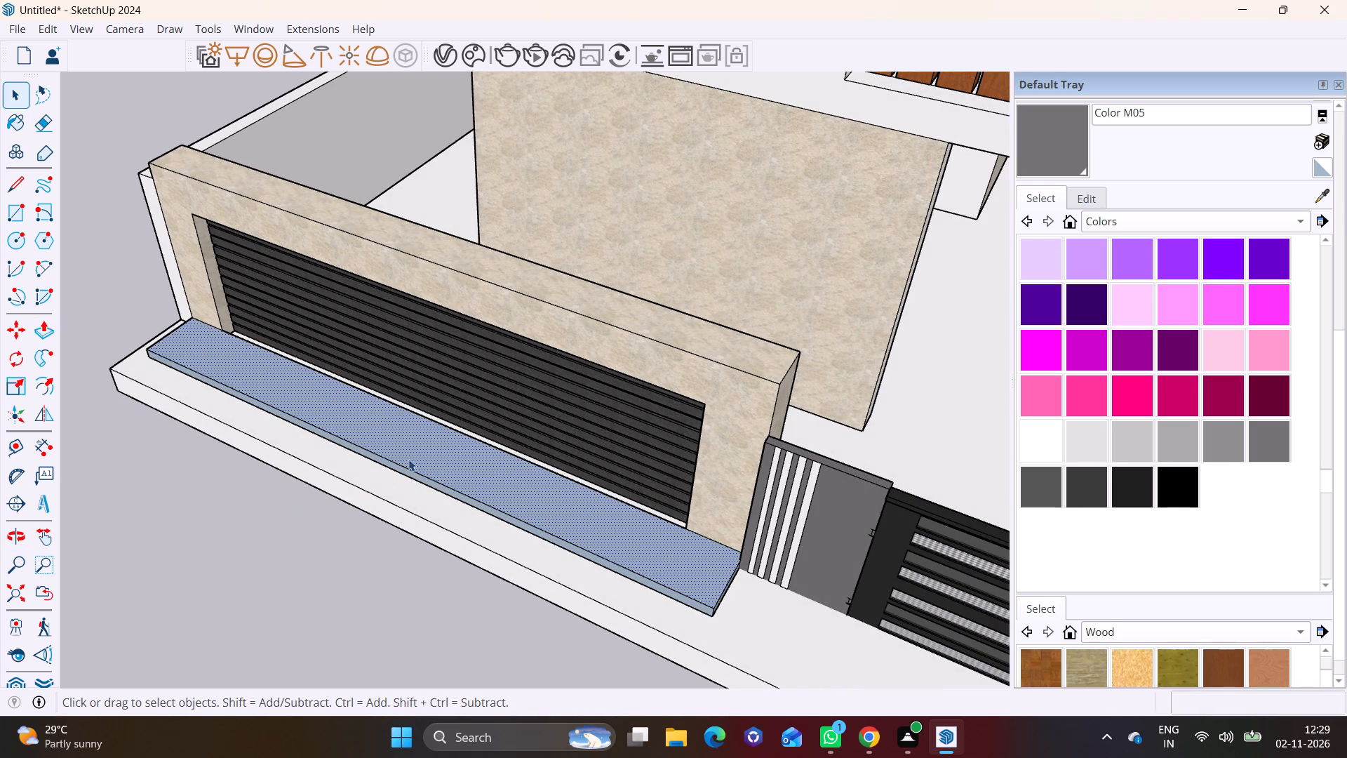
{"action": "left_click", "coordinate": [424, 450]}
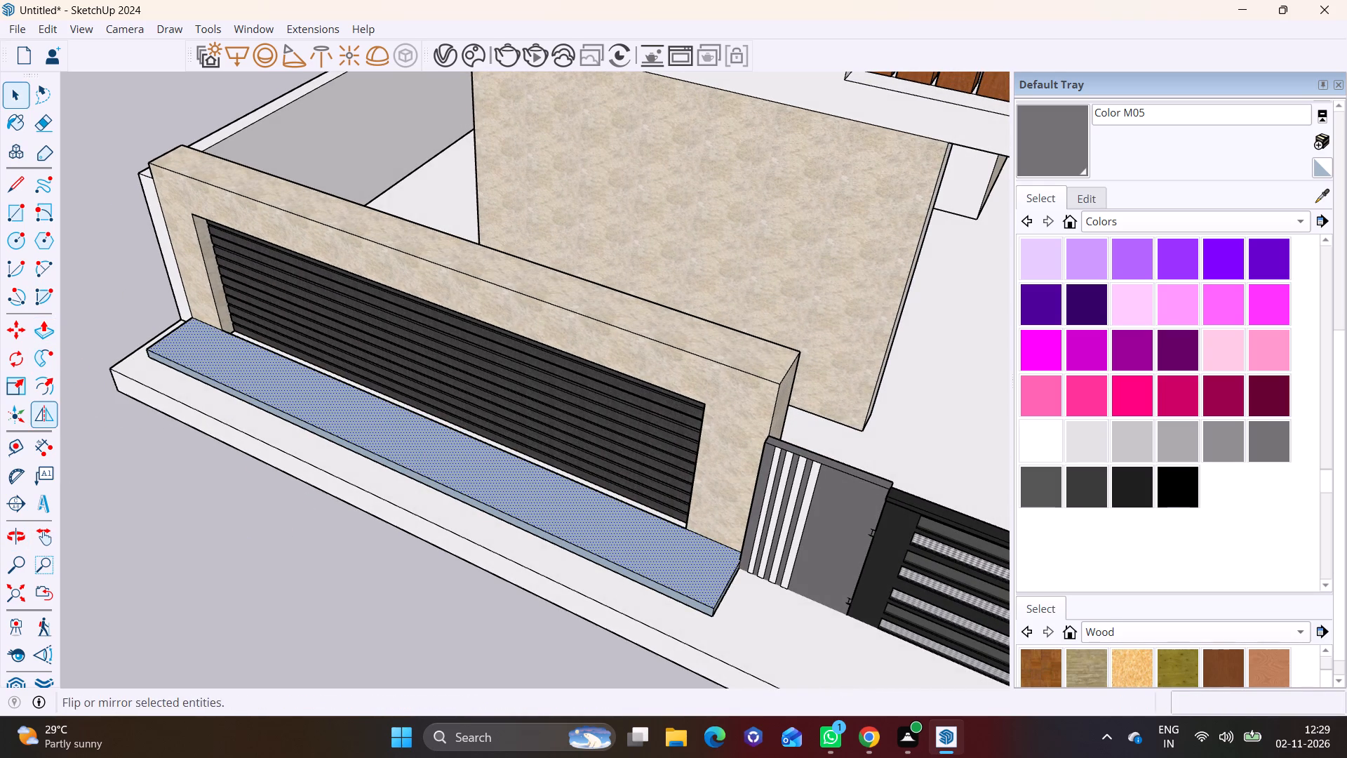
{"action": "left_click", "coordinate": [39, 390]}
{"action": "left_click", "coordinate": [307, 393]}
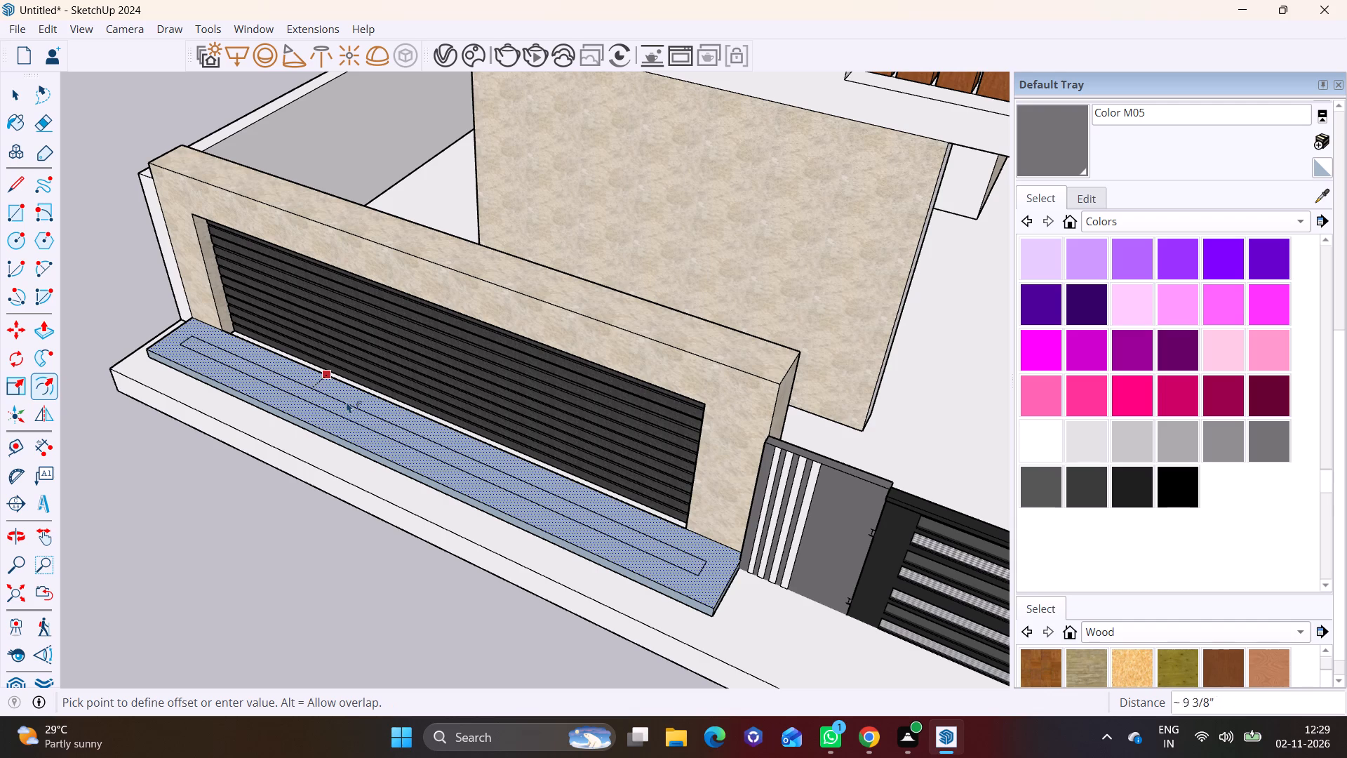
{"action": "left_click", "coordinate": [351, 395]}
{"action": "key", "text": "space"}
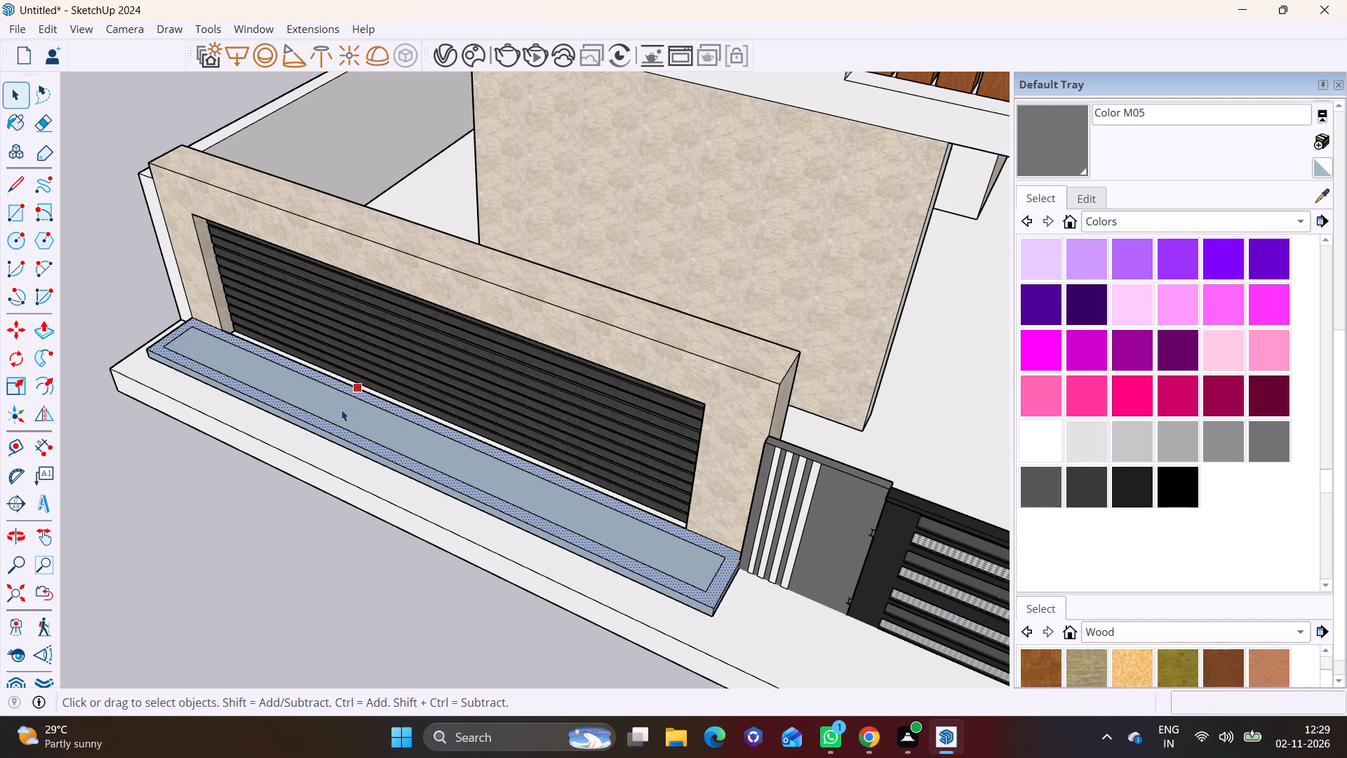
Push the inner top face of the slab down to hollow it into a planter trough.
{"action": "left_click", "coordinate": [341, 409]}
{"action": "scroll", "coordinate": [149, 378], "scroll_direction": "up", "scroll_amount": 3}
{"action": "left_click", "coordinate": [39, 326]}
{"action": "left_click", "coordinate": [341, 375]}
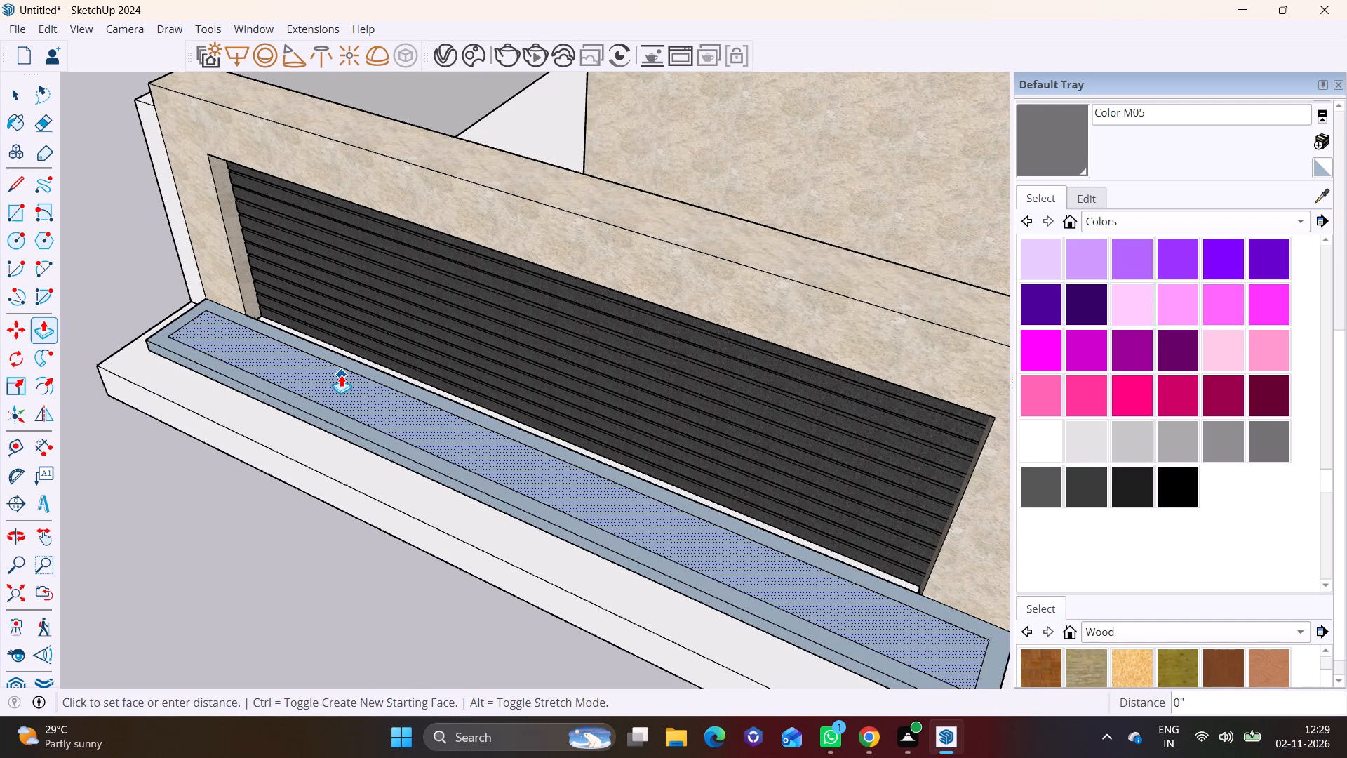
{"action": "left_click", "coordinate": [342, 385]}
{"action": "key", "text": "space"}
{"action": "left_click", "coordinate": [120, 440]}
Search 3D Warehouse for PLANTS.
{"action": "scroll", "coordinate": [130, 434], "scroll_direction": "down", "scroll_amount": 3}
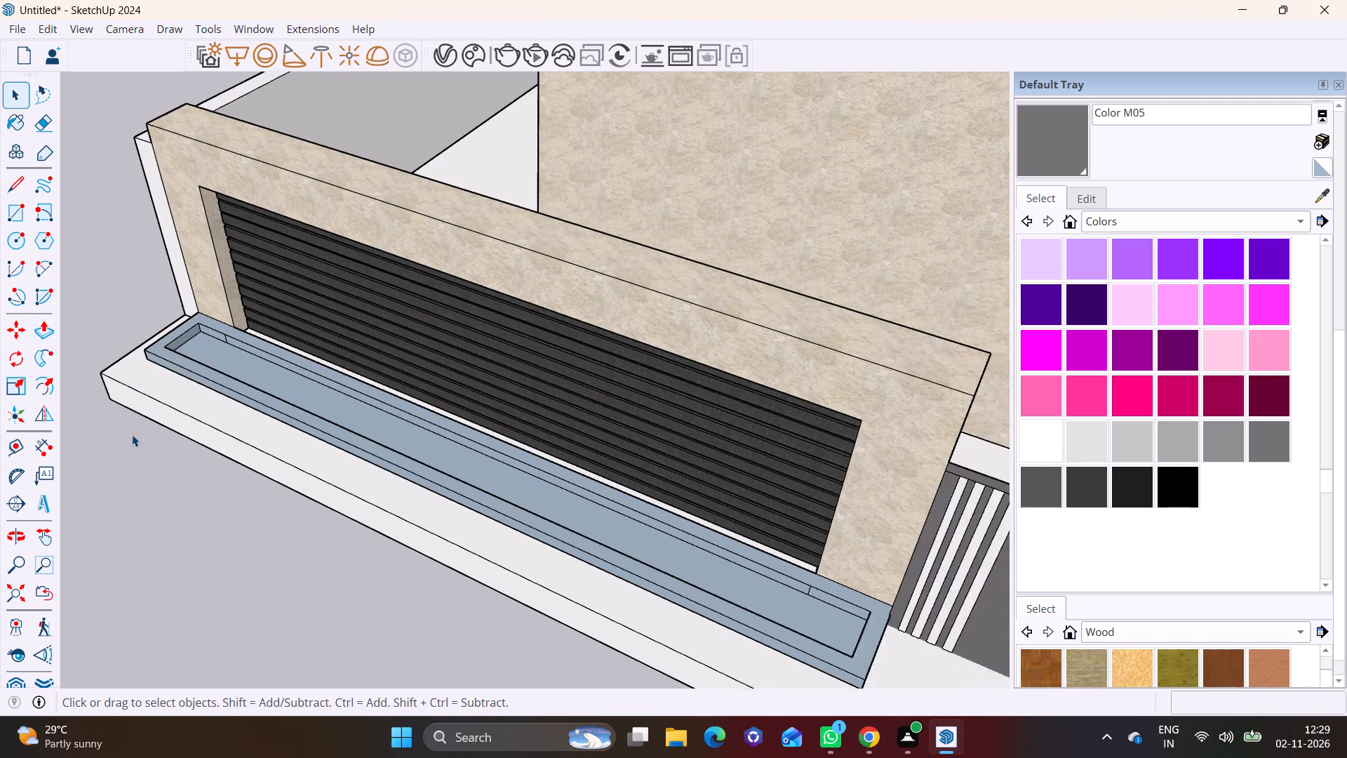
{"action": "scroll", "coordinate": [132, 434], "scroll_direction": "down", "scroll_amount": 14}
{"action": "middle_click_drag", "start_coordinate": [442, 486], "coordinate": [222, 335]}
{"action": "scroll", "coordinate": [418, 394], "scroll_direction": "down", "scroll_amount": 2}
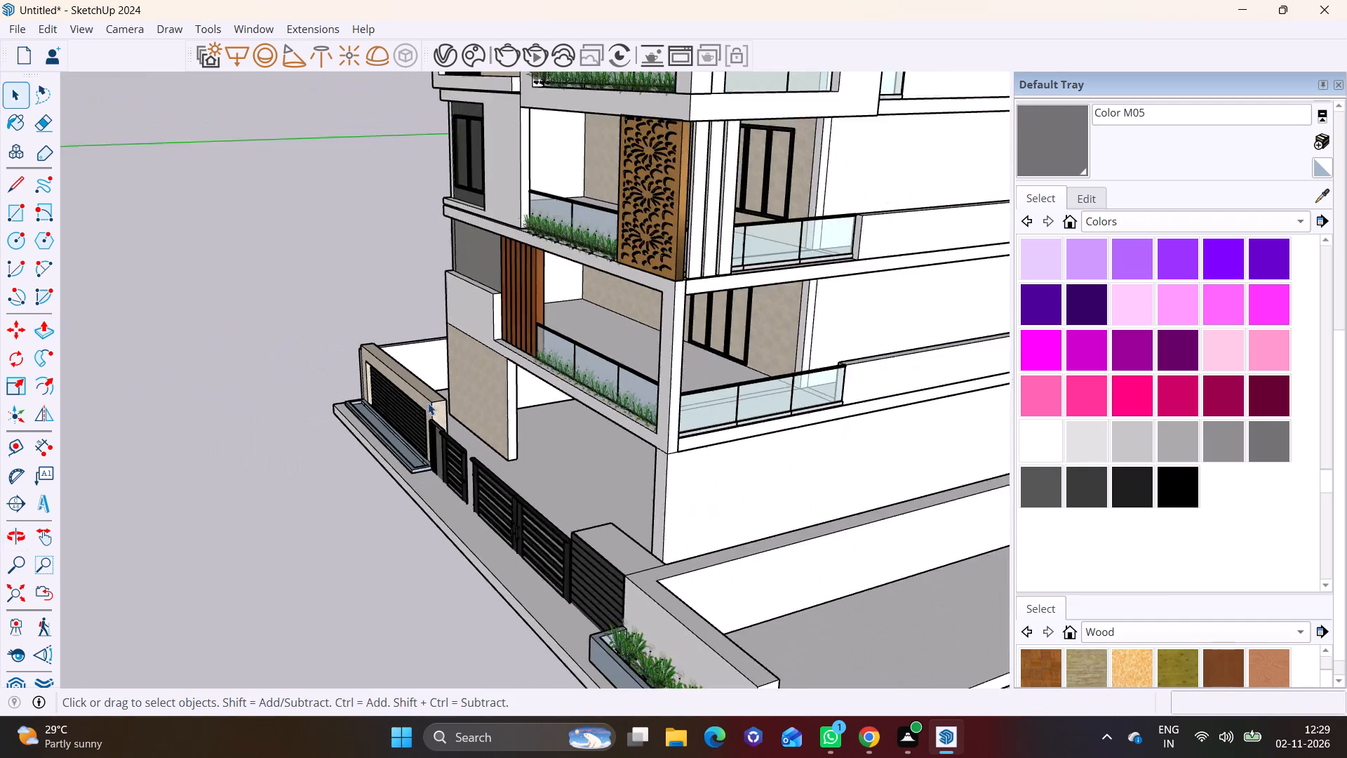
{"action": "scroll", "coordinate": [428, 403], "scroll_direction": "down", "scroll_amount": 5}
{"action": "middle_click_drag", "start_coordinate": [483, 452], "coordinate": [751, 524], "text": "shift"}
{"action": "left_click", "coordinate": [241, 27]}
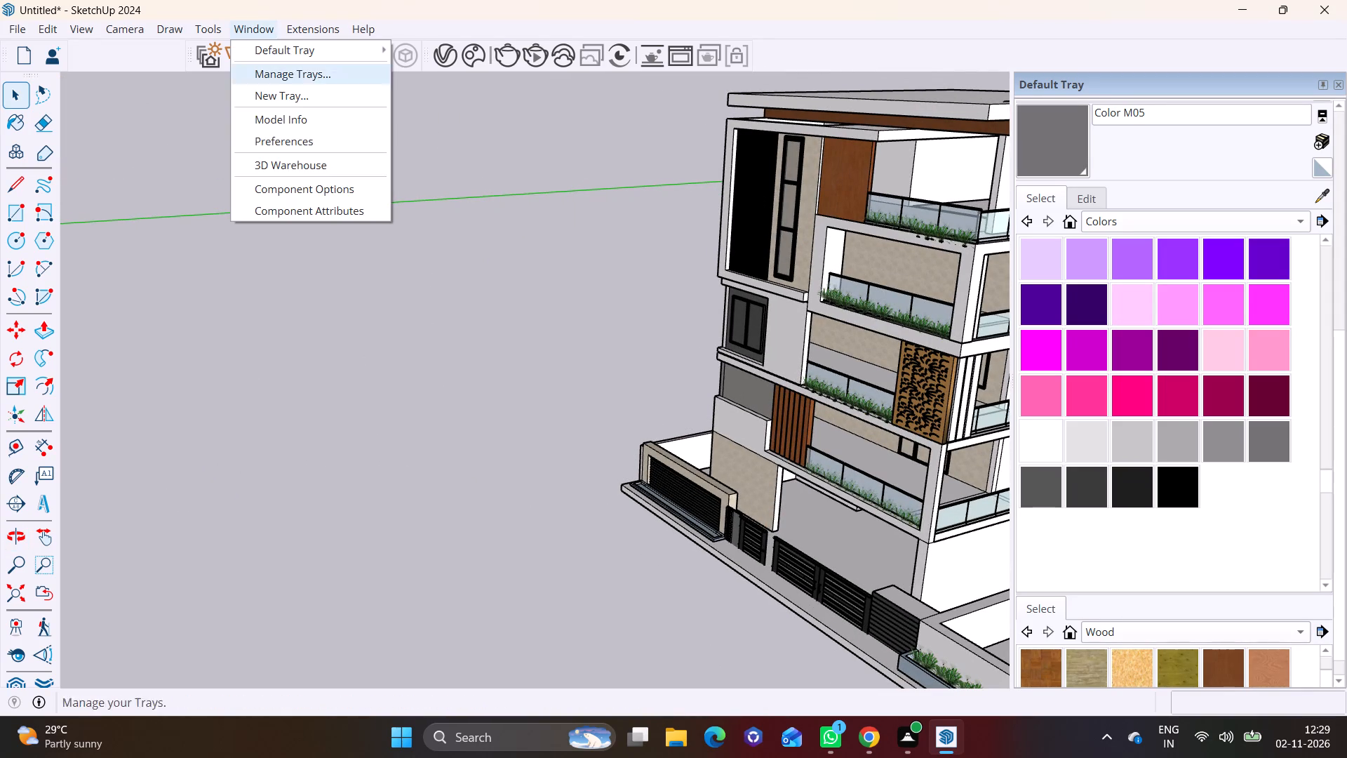
{"action": "left_click", "coordinate": [268, 161]}
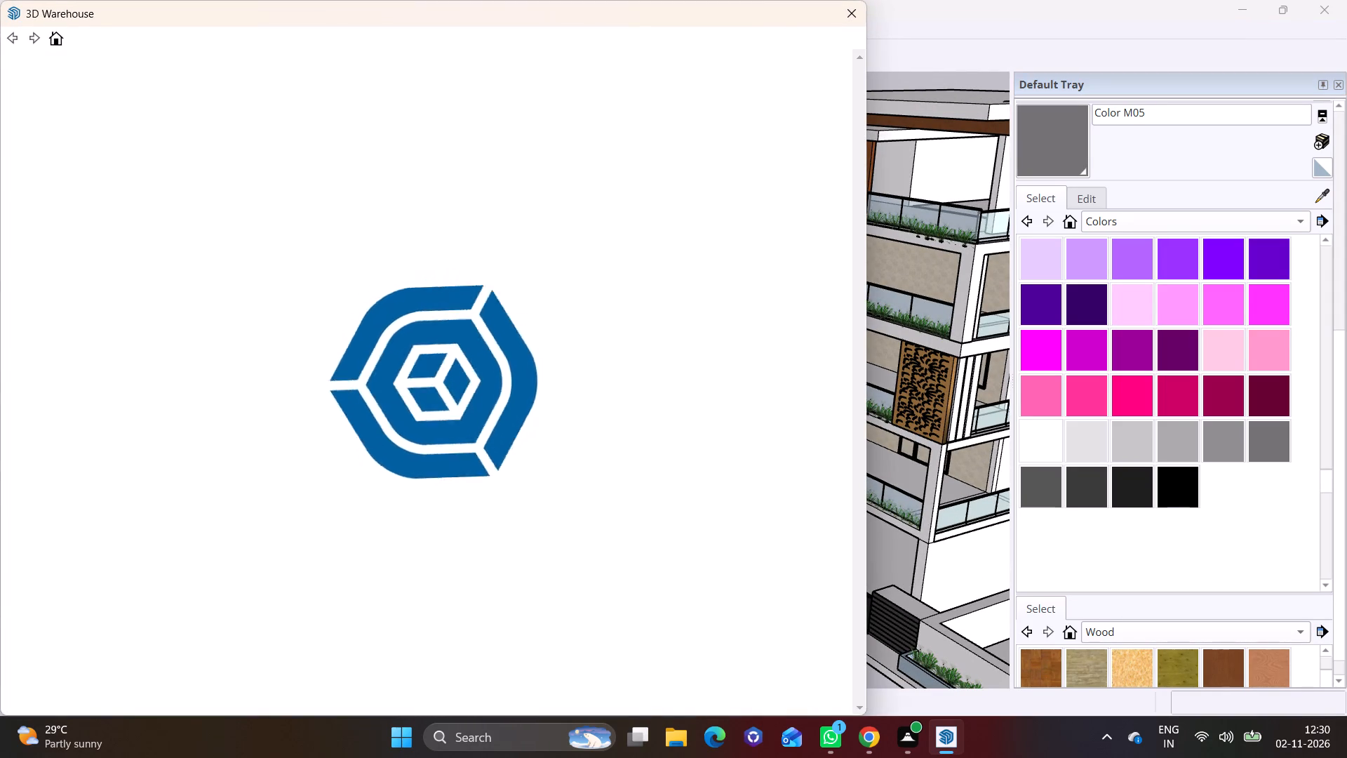
{"action": "left_click", "coordinate": [277, 80]}
{"action": "key", "text": "BackSpace"}
{"action": "key", "text": "BackSpace"}
{"action": "key", "text": "BackSpace"}
{"action": "key", "text": "BackSpace"}
{"action": "key", "text": "BackSpace"}
{"action": "key", "text": "BackSpace"}
{"action": "key", "text": "BackSpace"}
{"action": "key", "text": "BackSpace"}
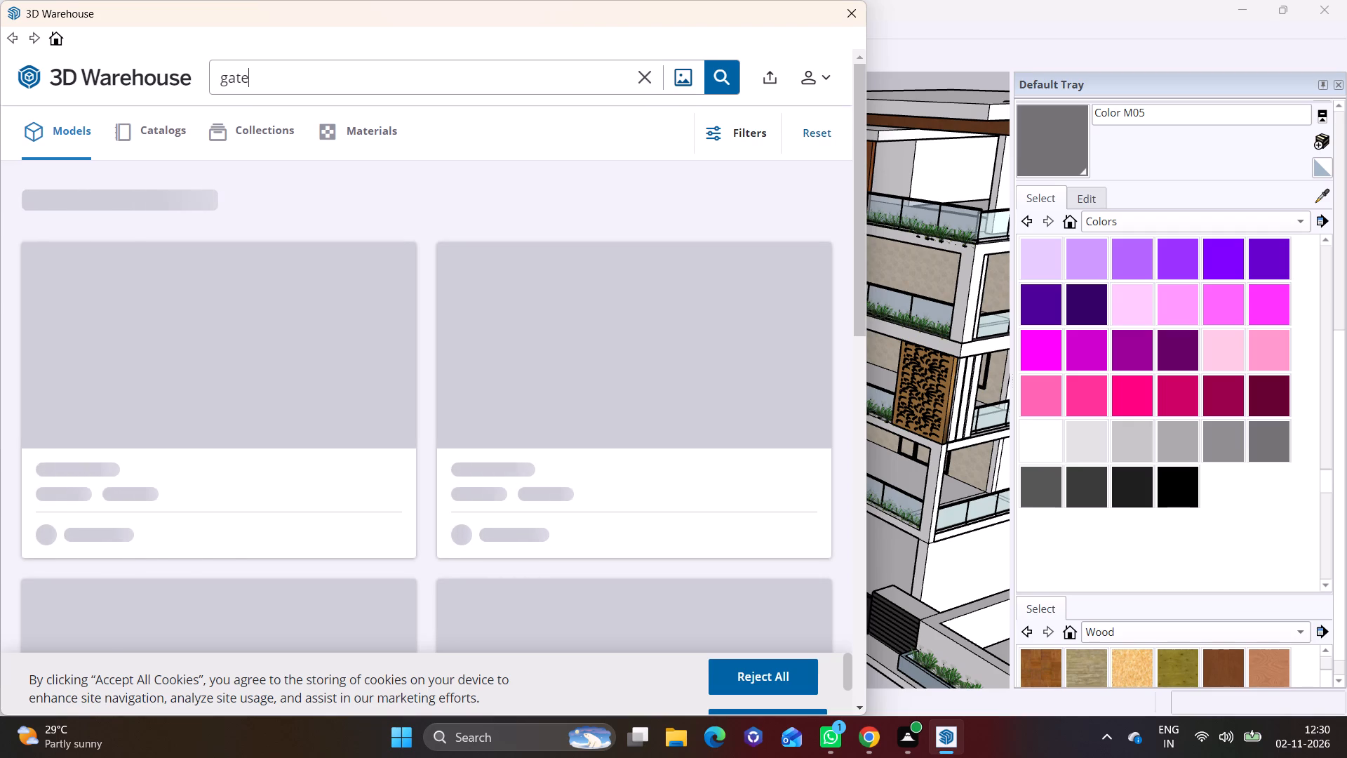
{"action": "type", "text": "PLANTS"}
{"action": "key", "text": "Return"}
Browse the 3D Warehouse results for a compact leafy plant suited to the planter trough.
{"action": "double_click", "coordinate": [859, 703]}
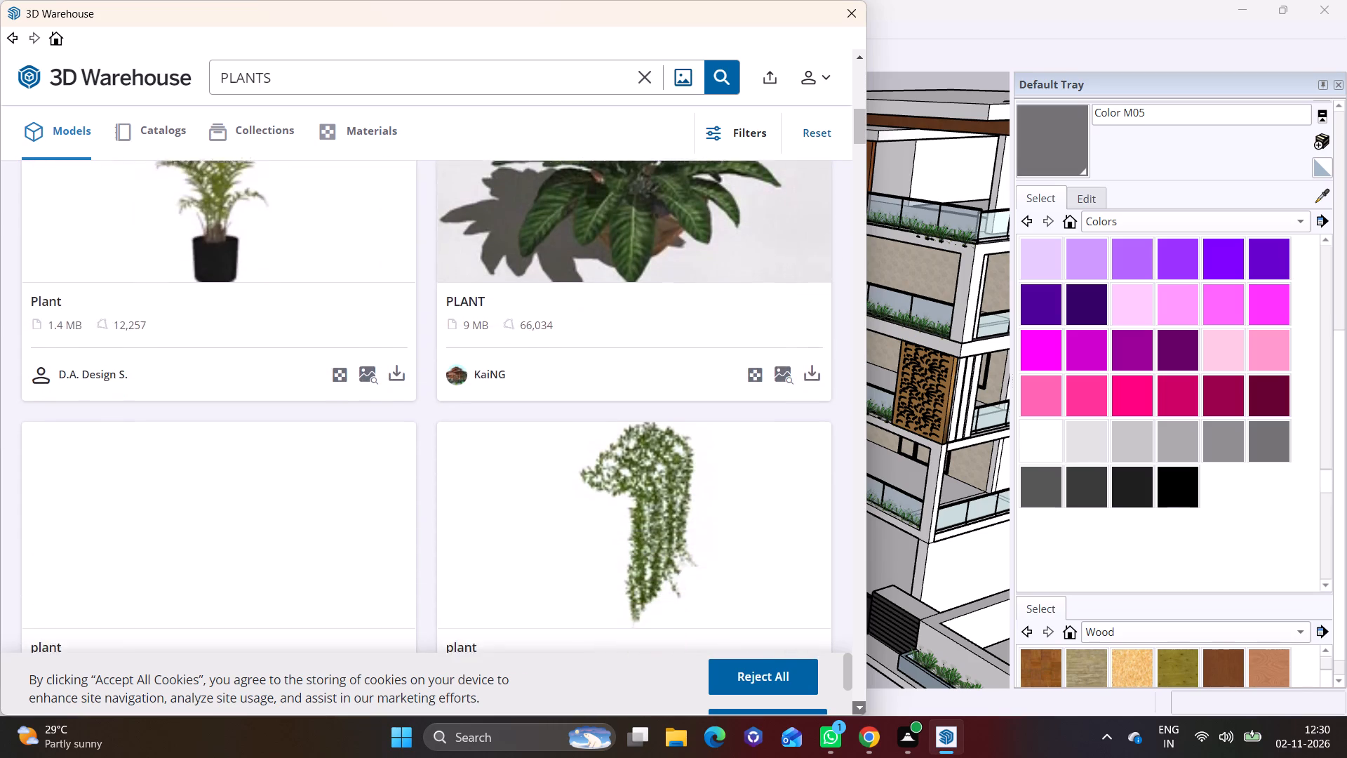
{"action": "left_click", "coordinate": [859, 703]}
{"action": "left_click", "coordinate": [859, 703]}
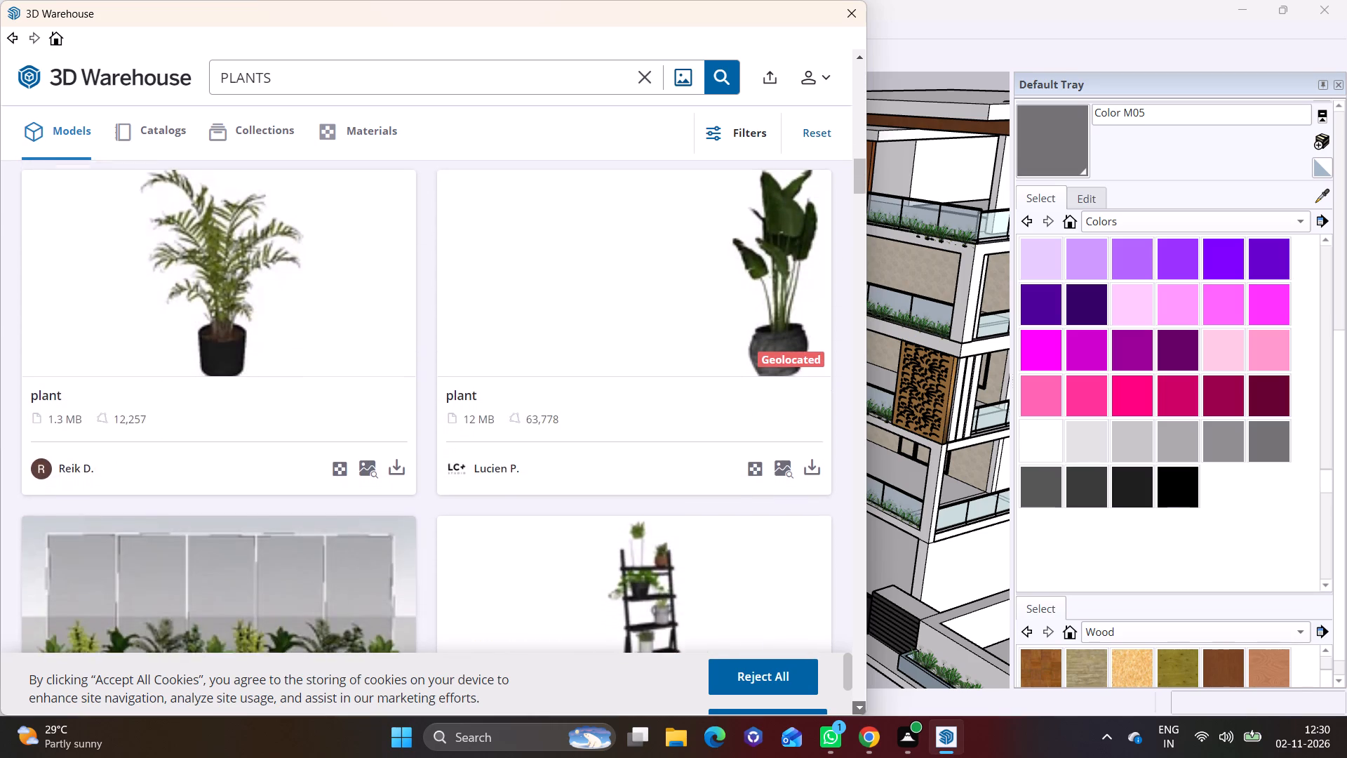
{"action": "left_click", "coordinate": [859, 703]}
{"action": "left_click", "coordinate": [859, 703]}
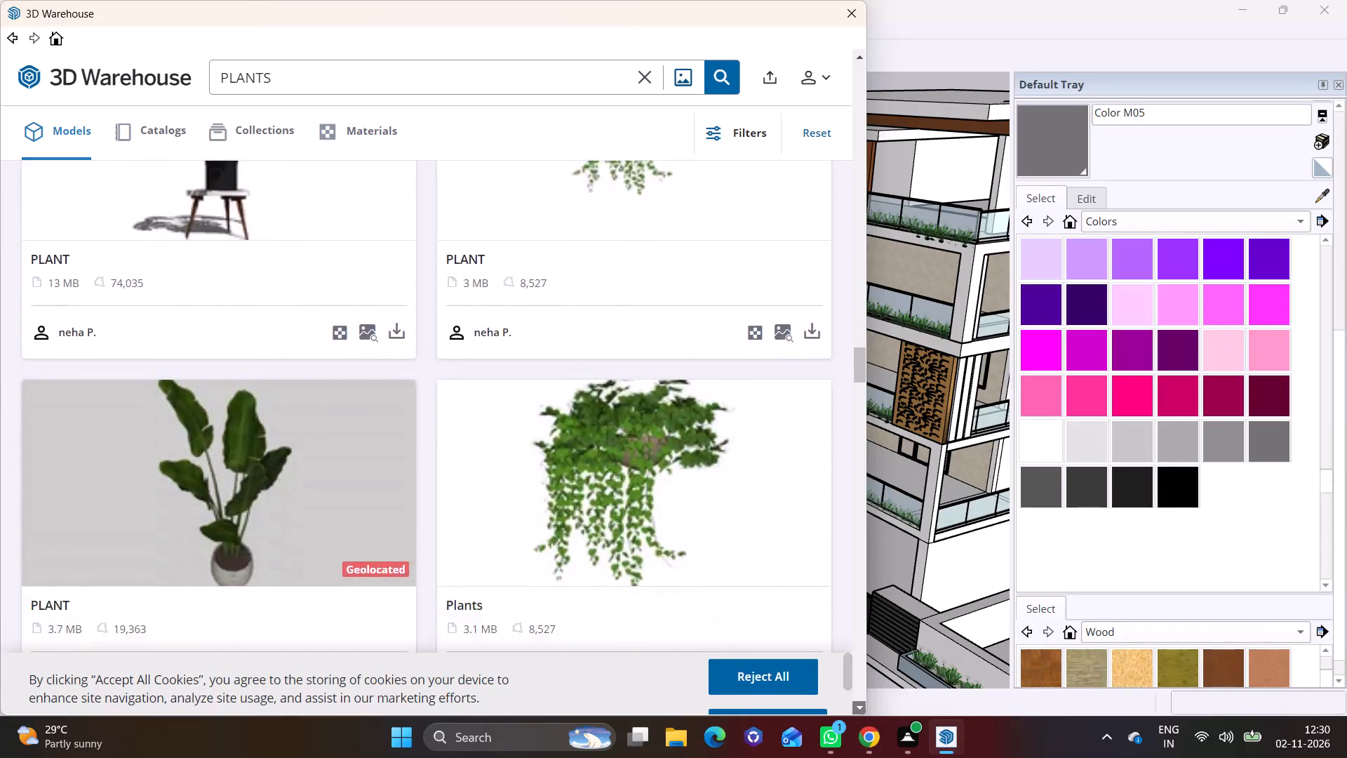
{"action": "left_click", "coordinate": [859, 703]}
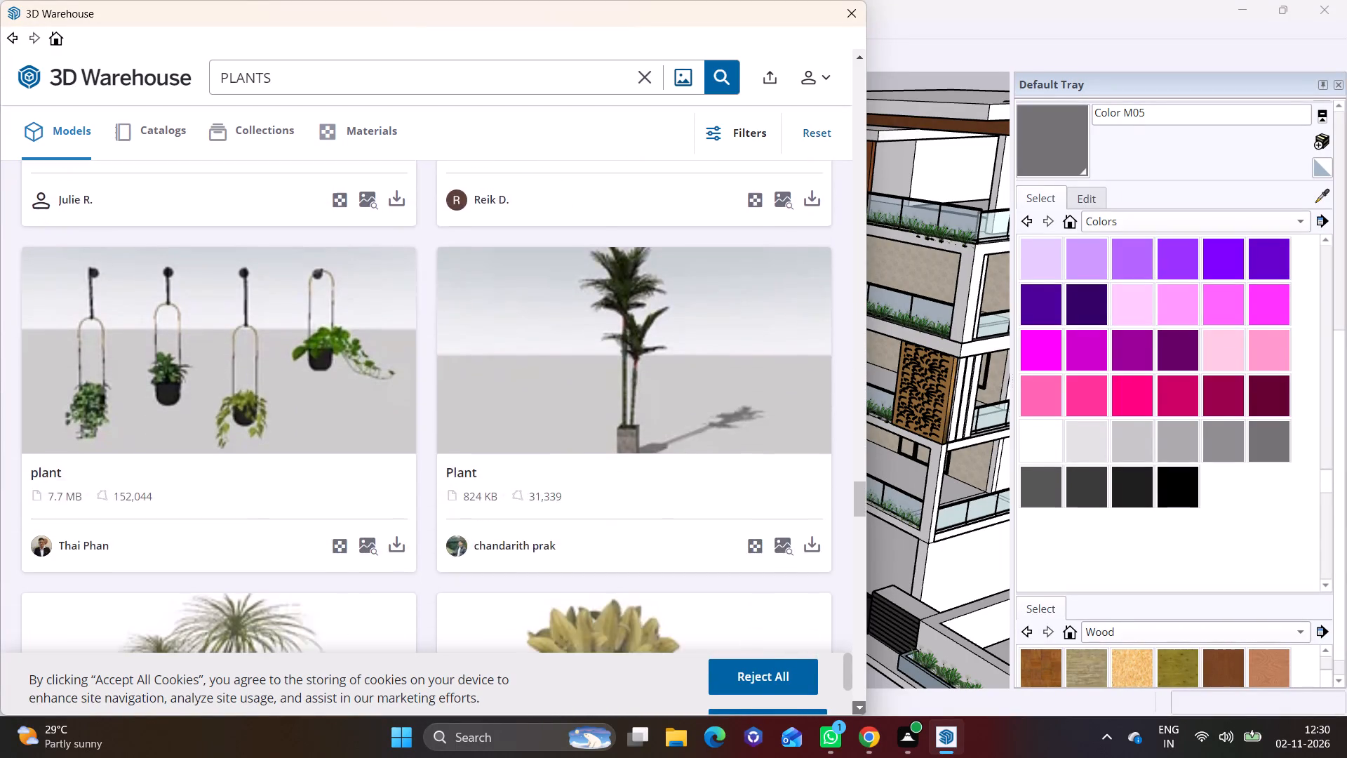
{"action": "left_click", "coordinate": [859, 703]}
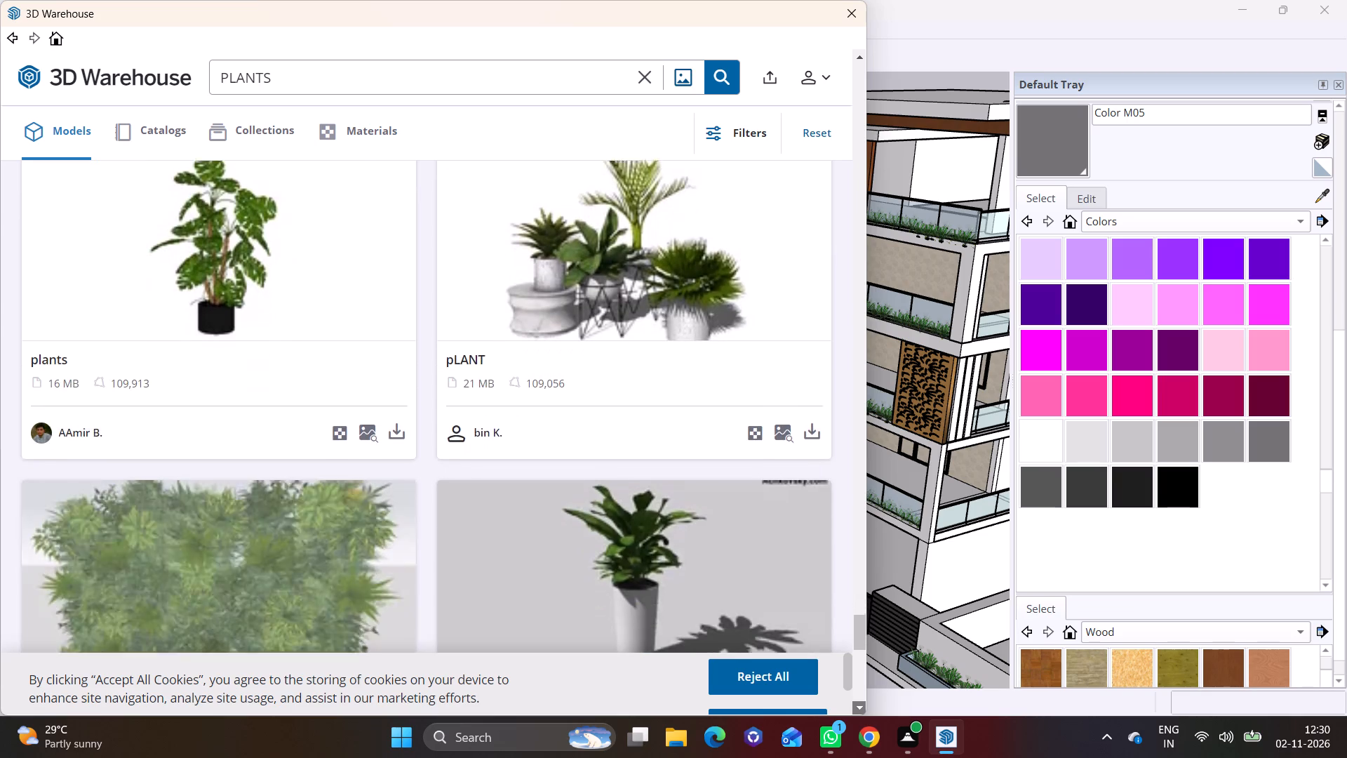
{"action": "left_click", "coordinate": [859, 703]}
{"action": "left_click", "coordinate": [859, 703]}
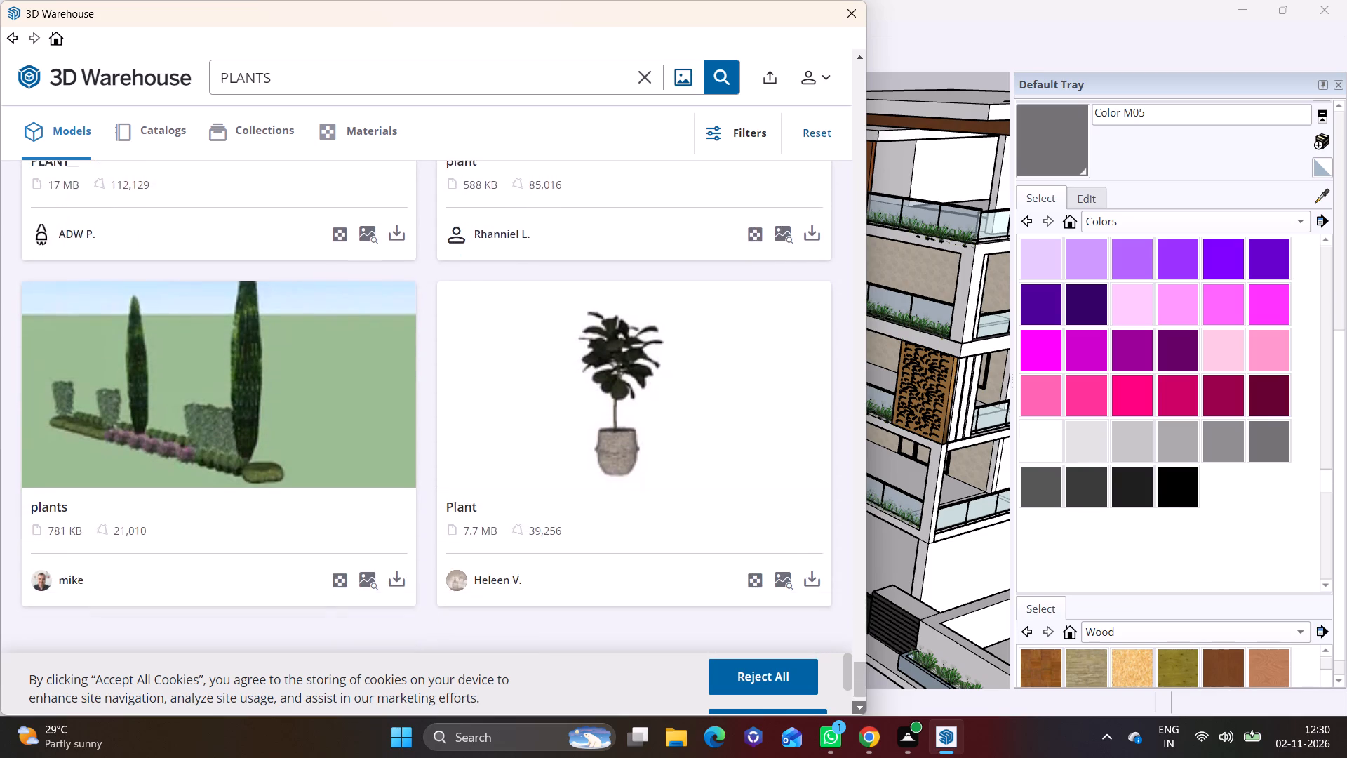
{"action": "left_click", "coordinate": [485, 633]}
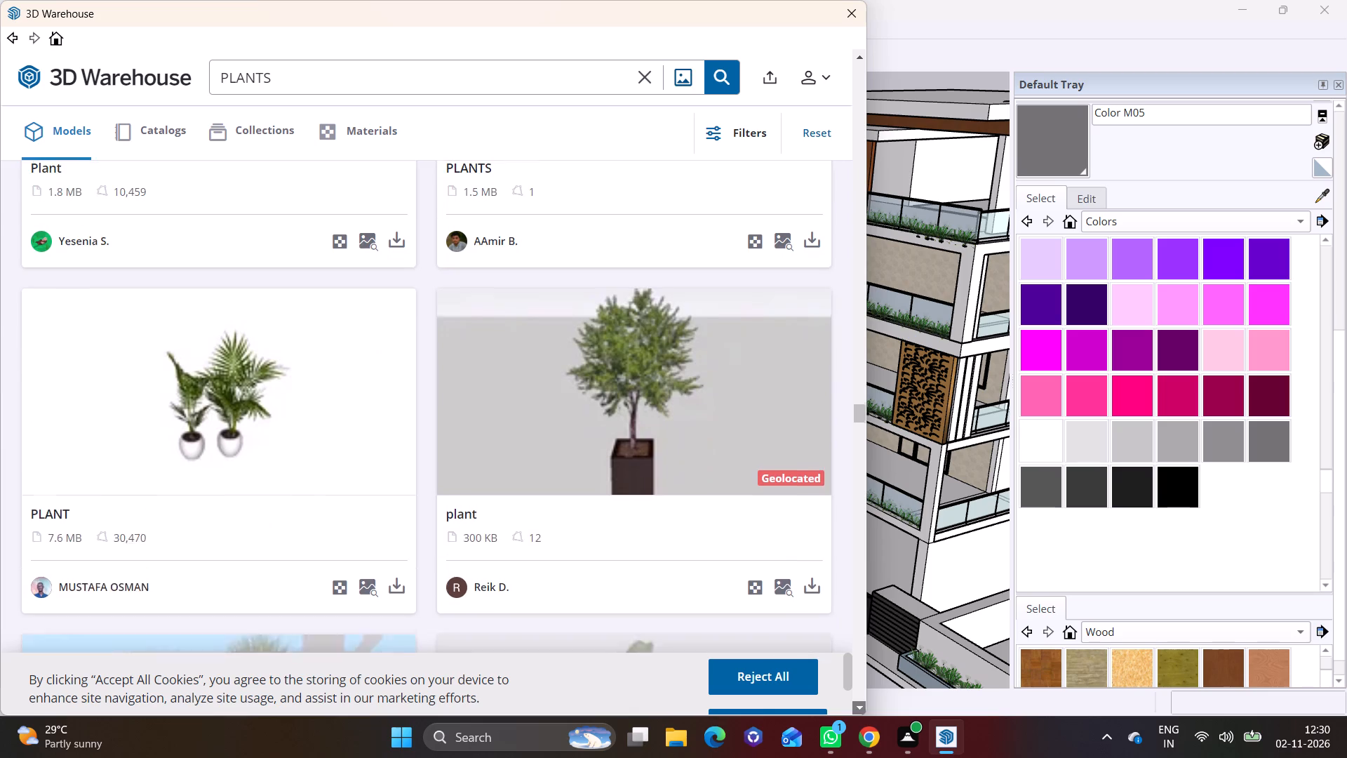
{"action": "left_click", "coordinate": [860, 706]}
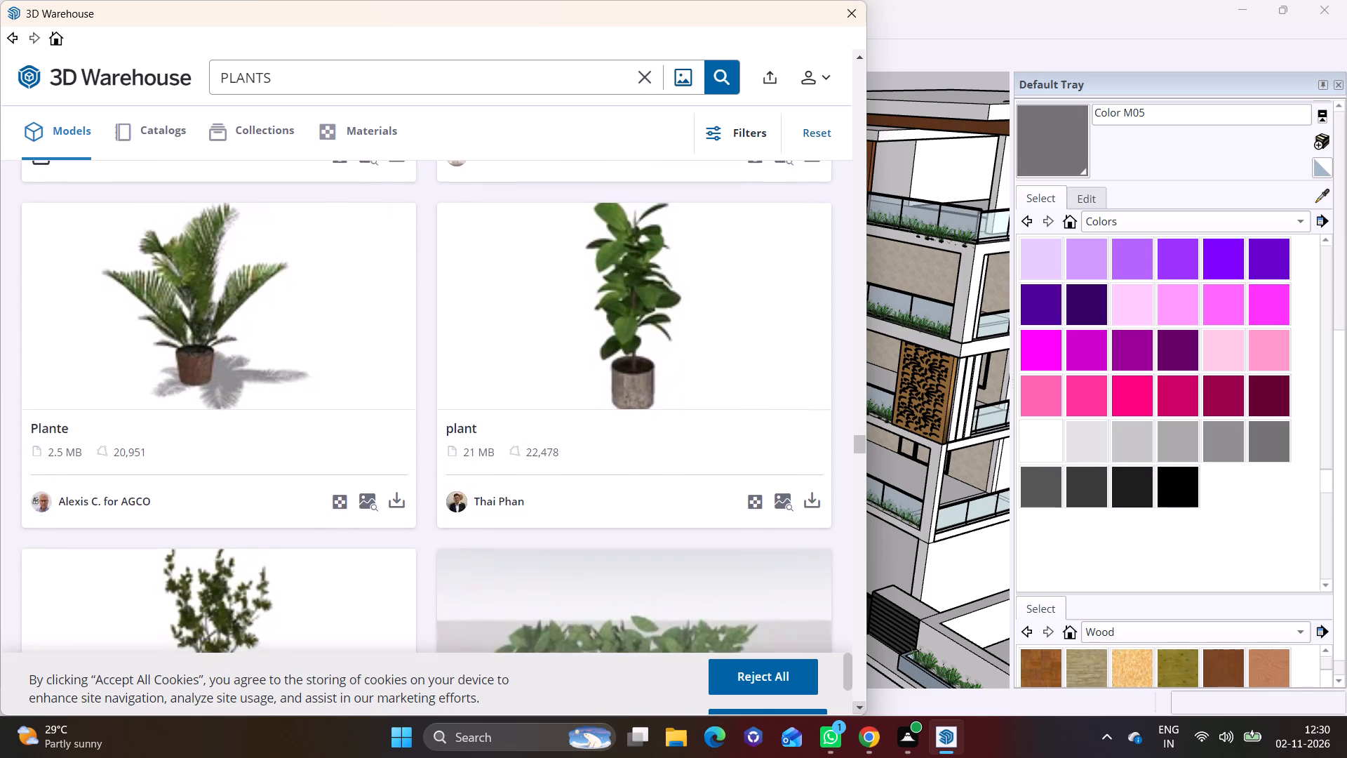
{"action": "left_click", "coordinate": [860, 706]}
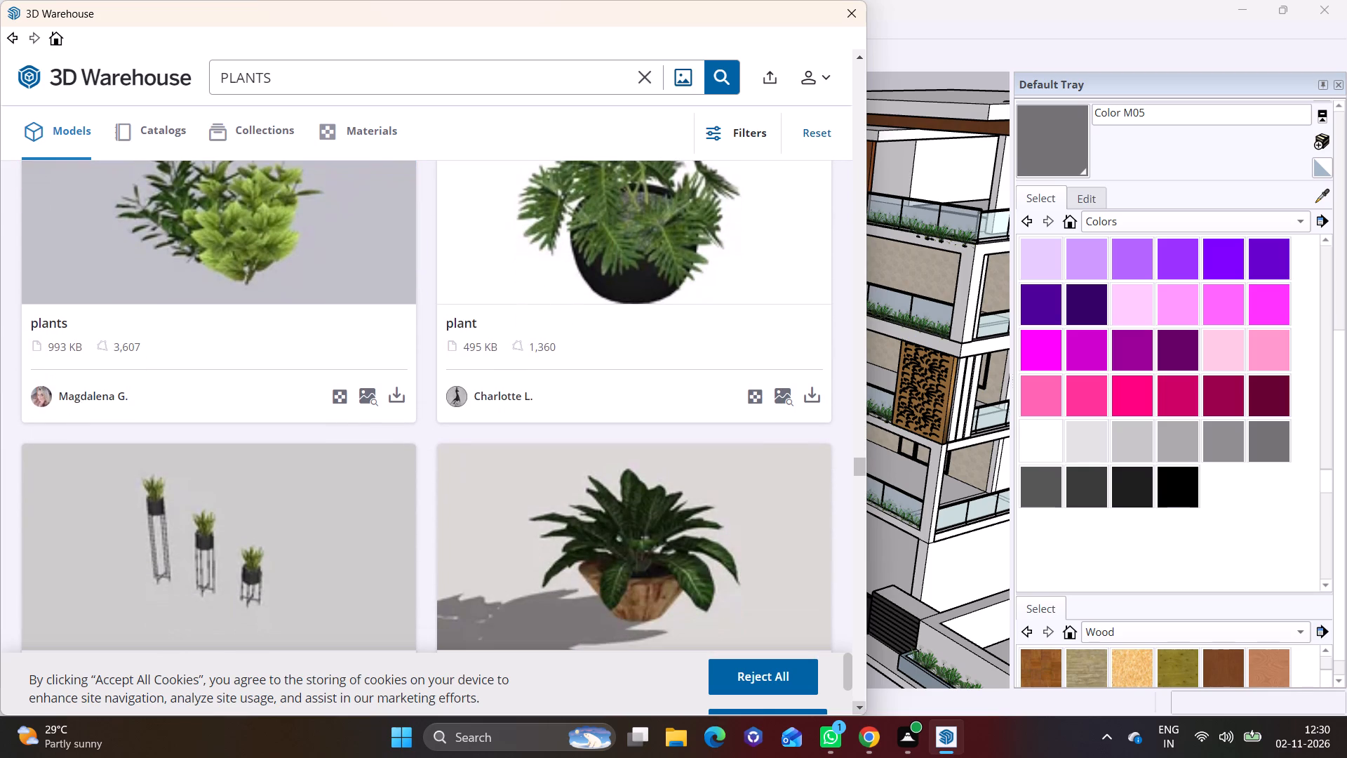
Load the 495 KB leafy plant in a round black pot into the model and place it near the trough.
{"action": "left_click", "coordinate": [812, 399]}
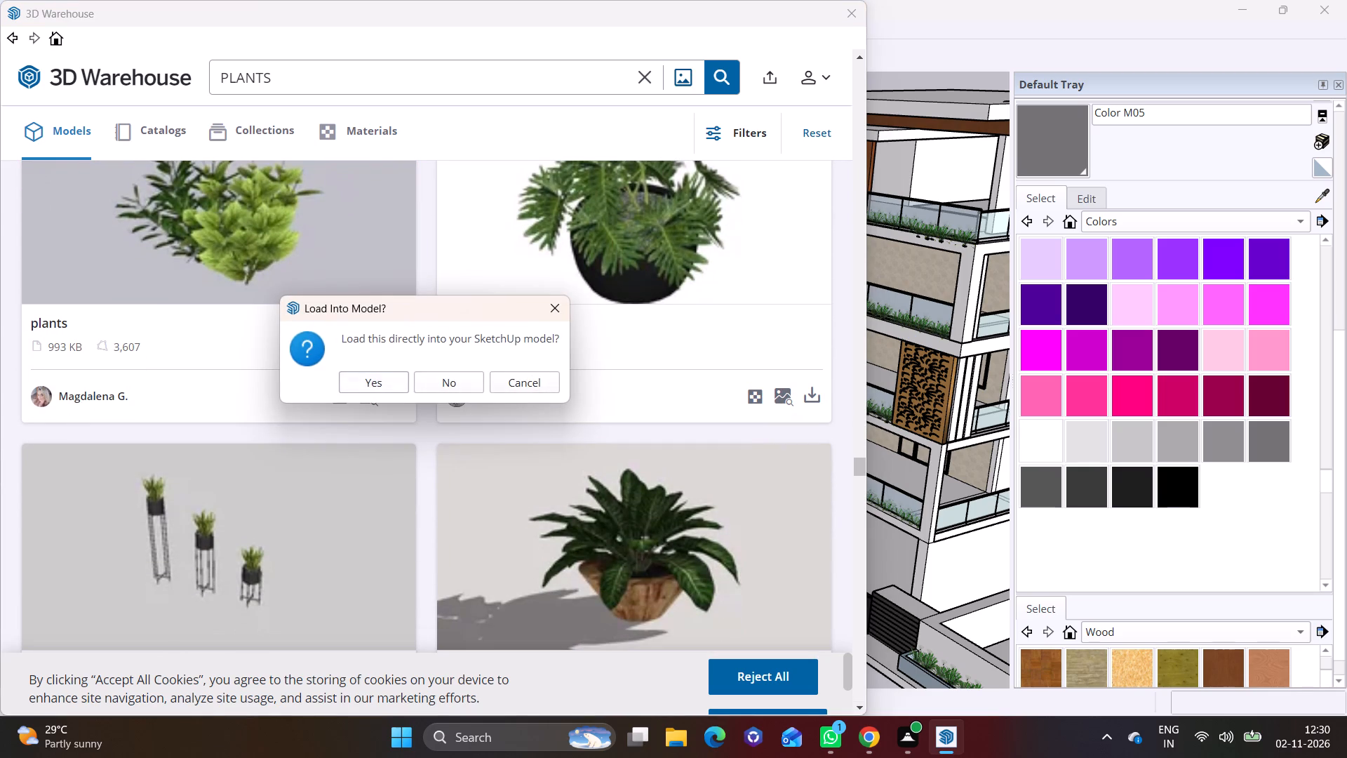
{"action": "left_click", "coordinate": [380, 379]}
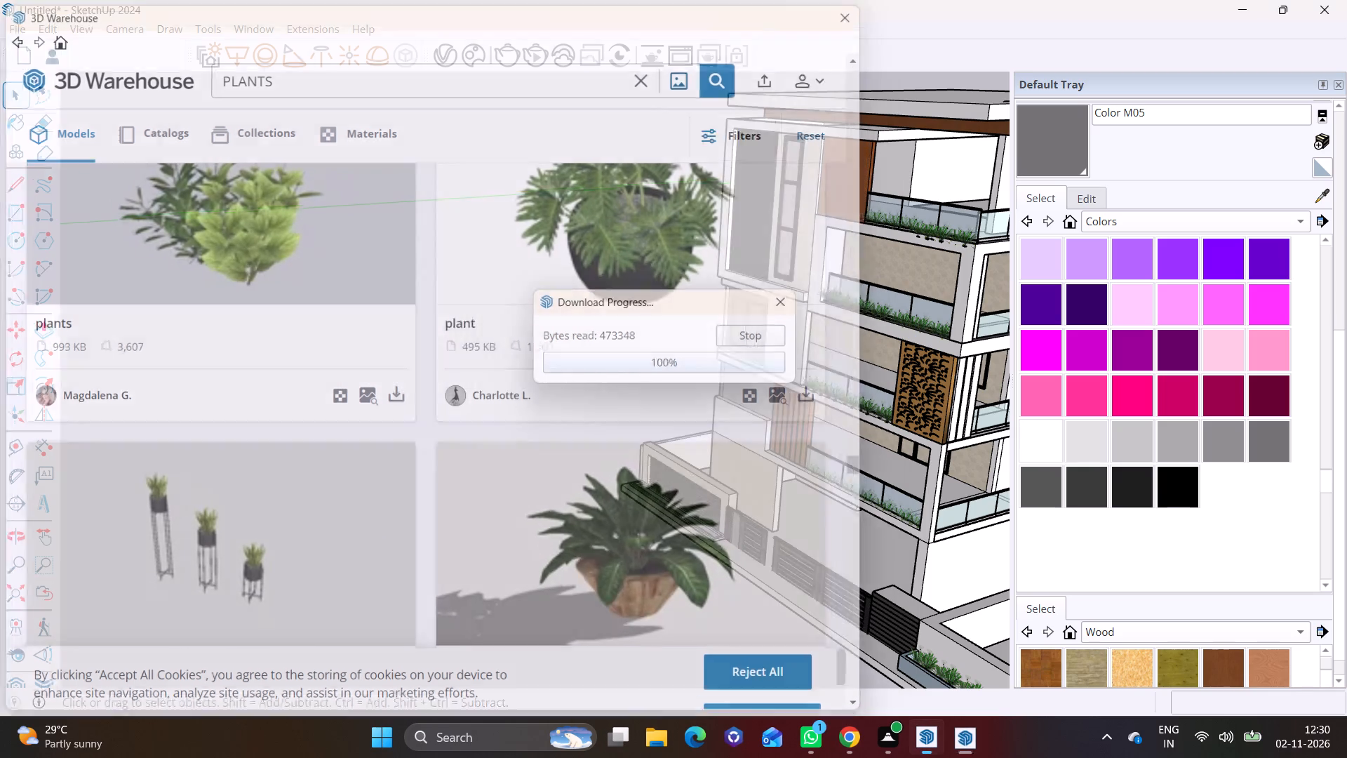
{"action": "left_click", "coordinate": [864, 416]}
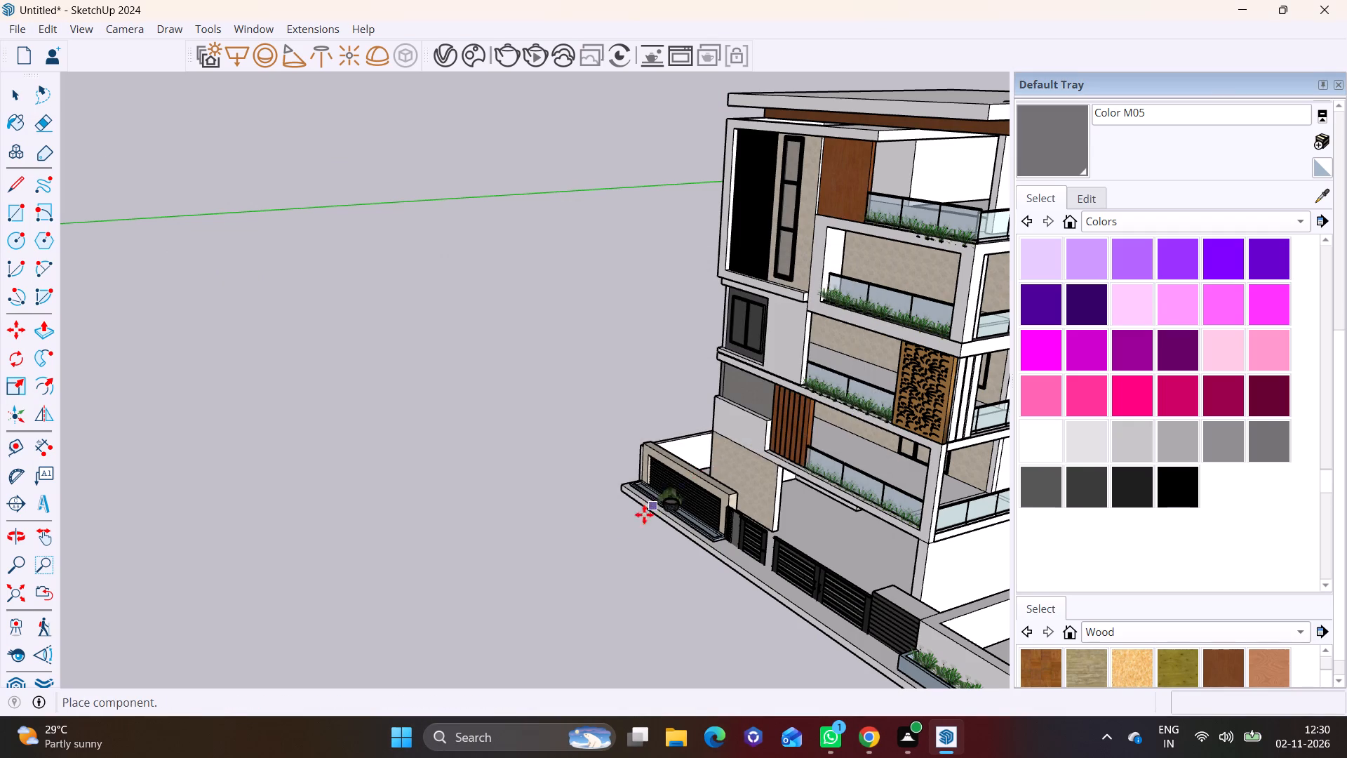
{"action": "scroll", "coordinate": [624, 526], "scroll_direction": "up", "scroll_amount": 20}
{"action": "scroll", "coordinate": [624, 526], "scroll_direction": "up", "scroll_amount": 2}
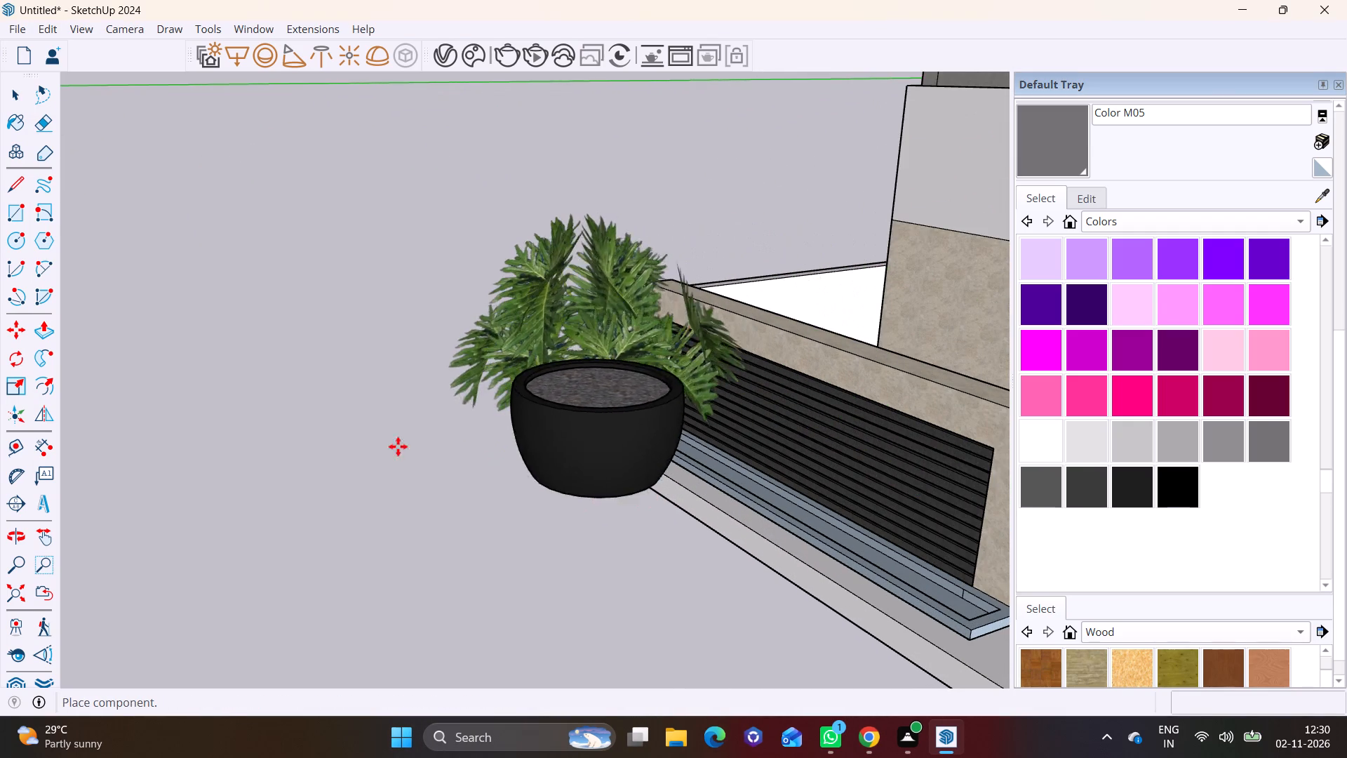
{"action": "left_click", "coordinate": [316, 465]}
Scale the potted plant down uniformly to suit the trough, and reduce its height further by factors of about 0.92 and 0.83.
{"action": "scroll", "coordinate": [316, 465], "scroll_direction": "down", "scroll_amount": 3}
{"action": "left_click", "coordinate": [24, 378]}
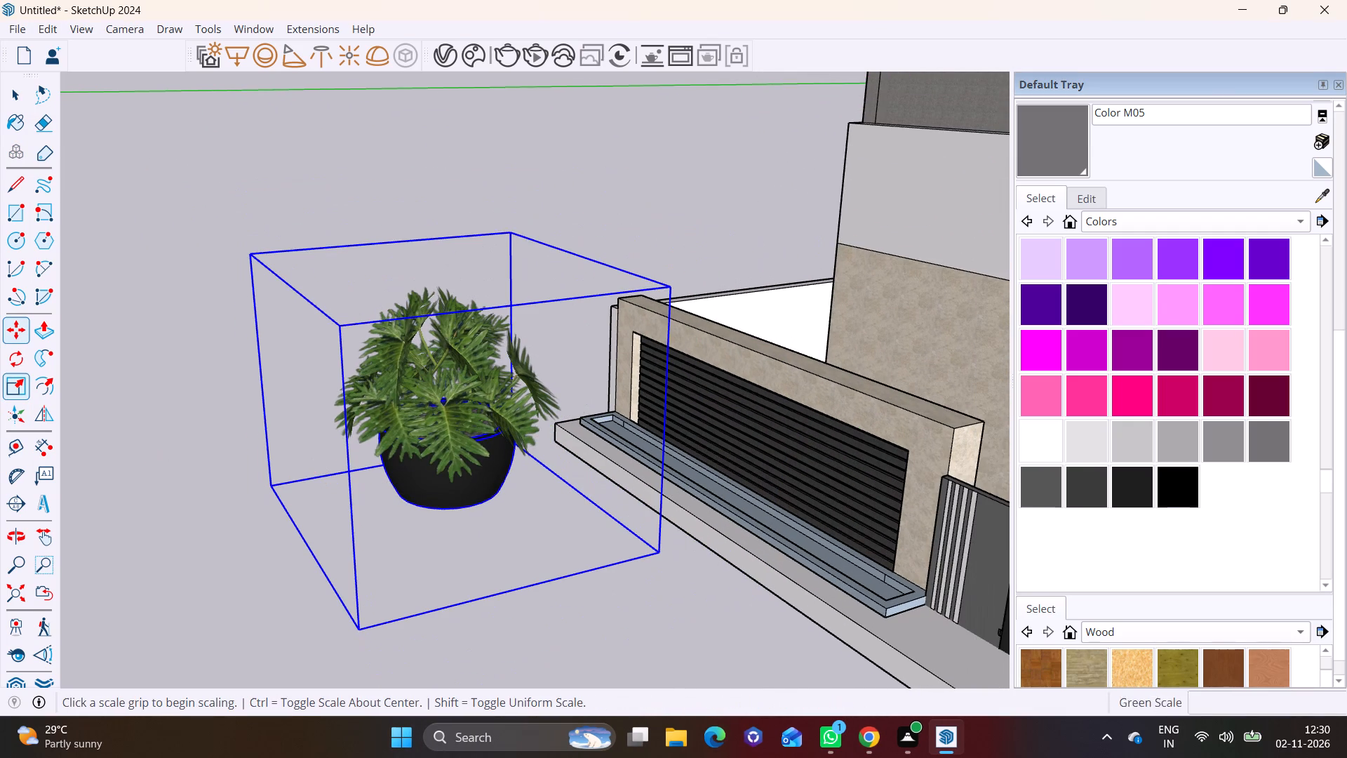
{"action": "left_click", "coordinate": [251, 248]}
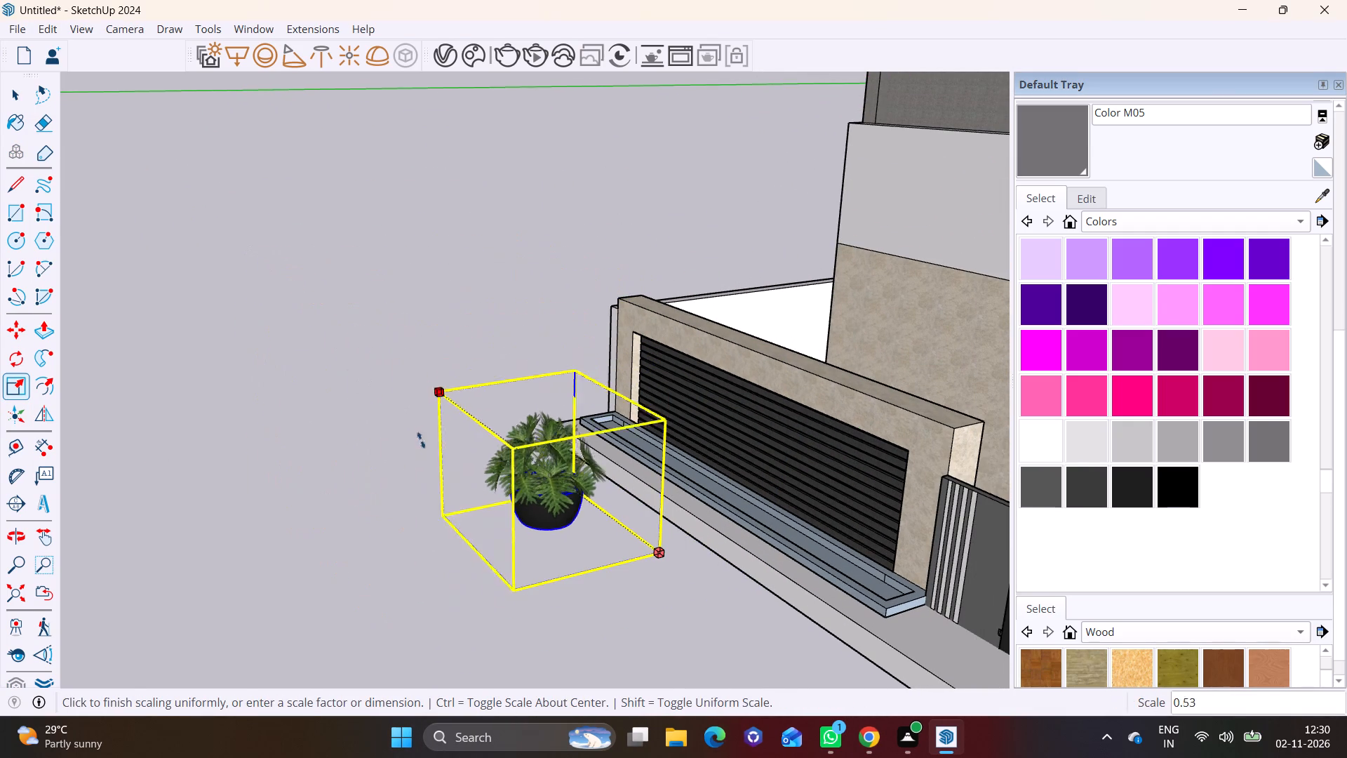
{"action": "left_click", "coordinate": [507, 486]}
{"action": "left_click", "coordinate": [596, 465]}
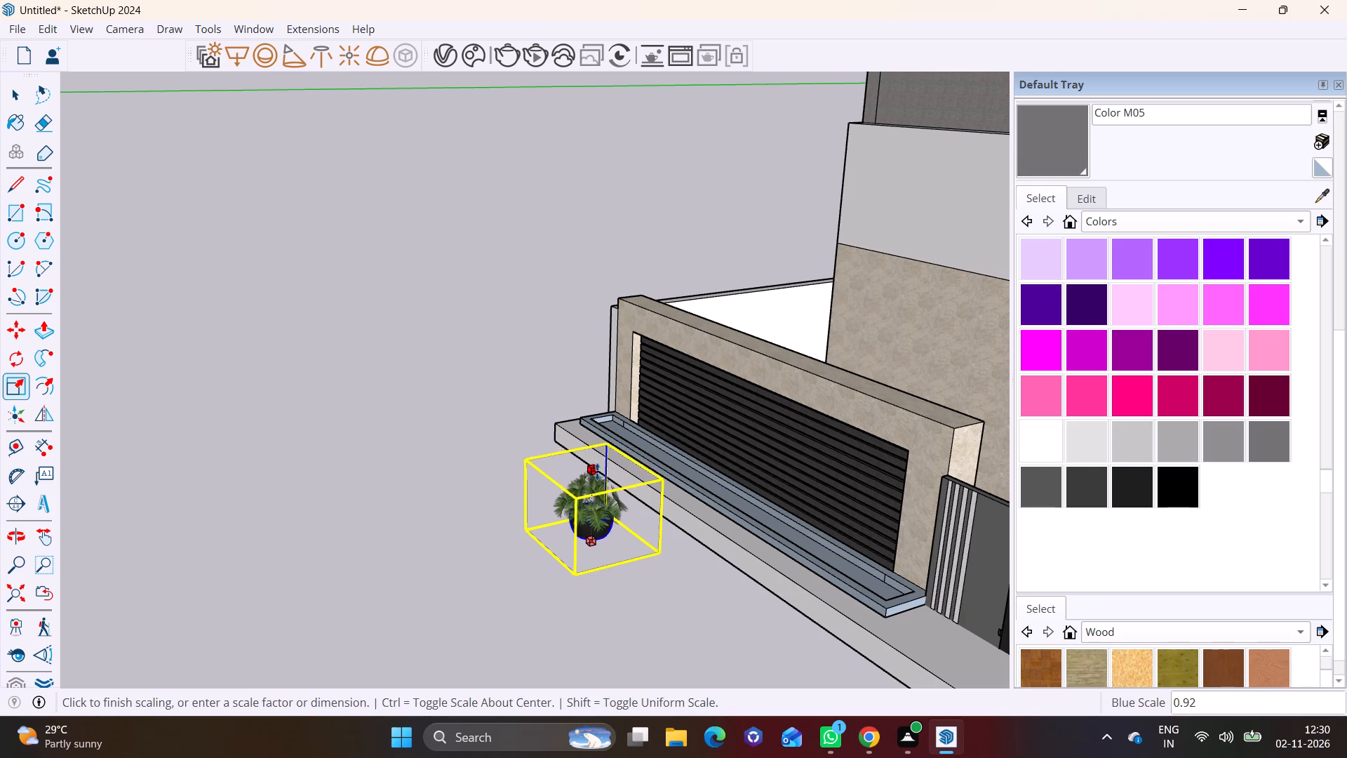
{"action": "left_click", "coordinate": [597, 478]}
{"action": "left_click", "coordinate": [634, 536]}
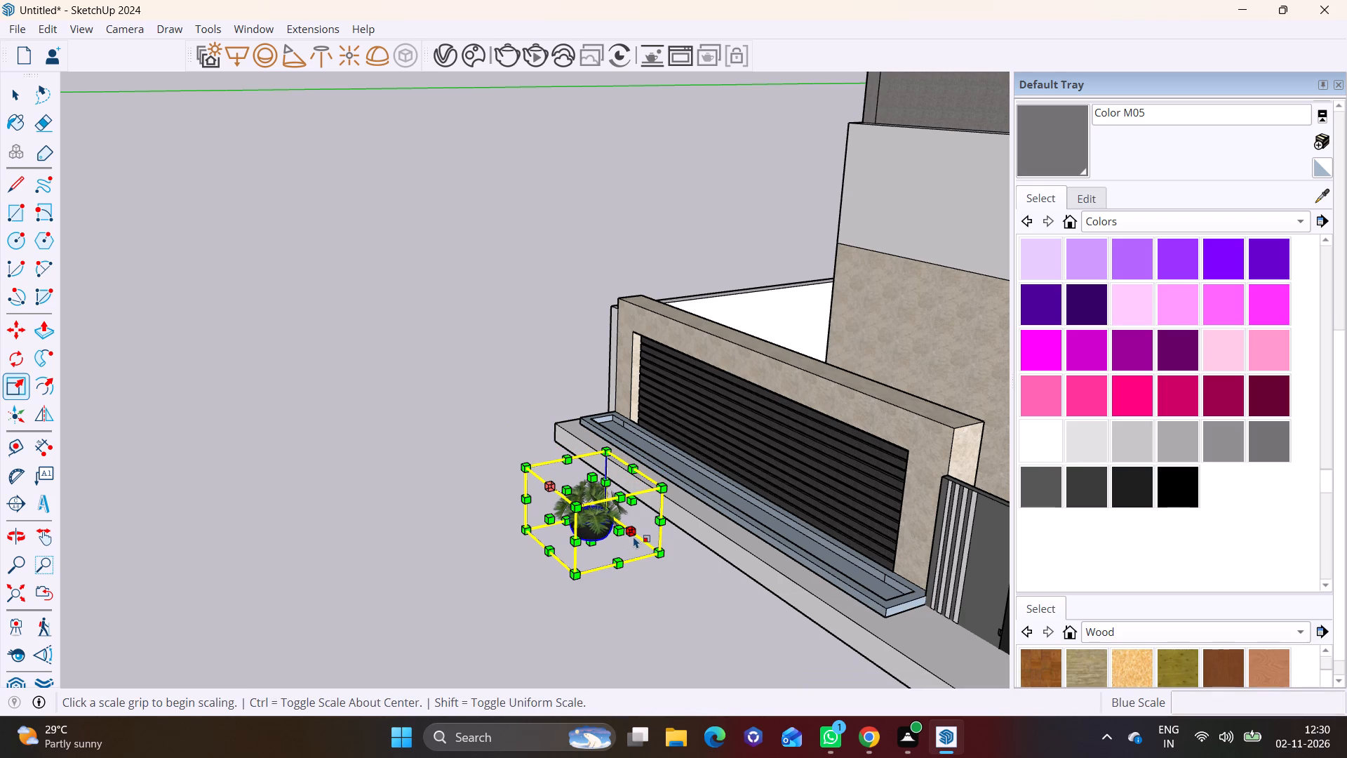
{"action": "left_click", "coordinate": [637, 520]}
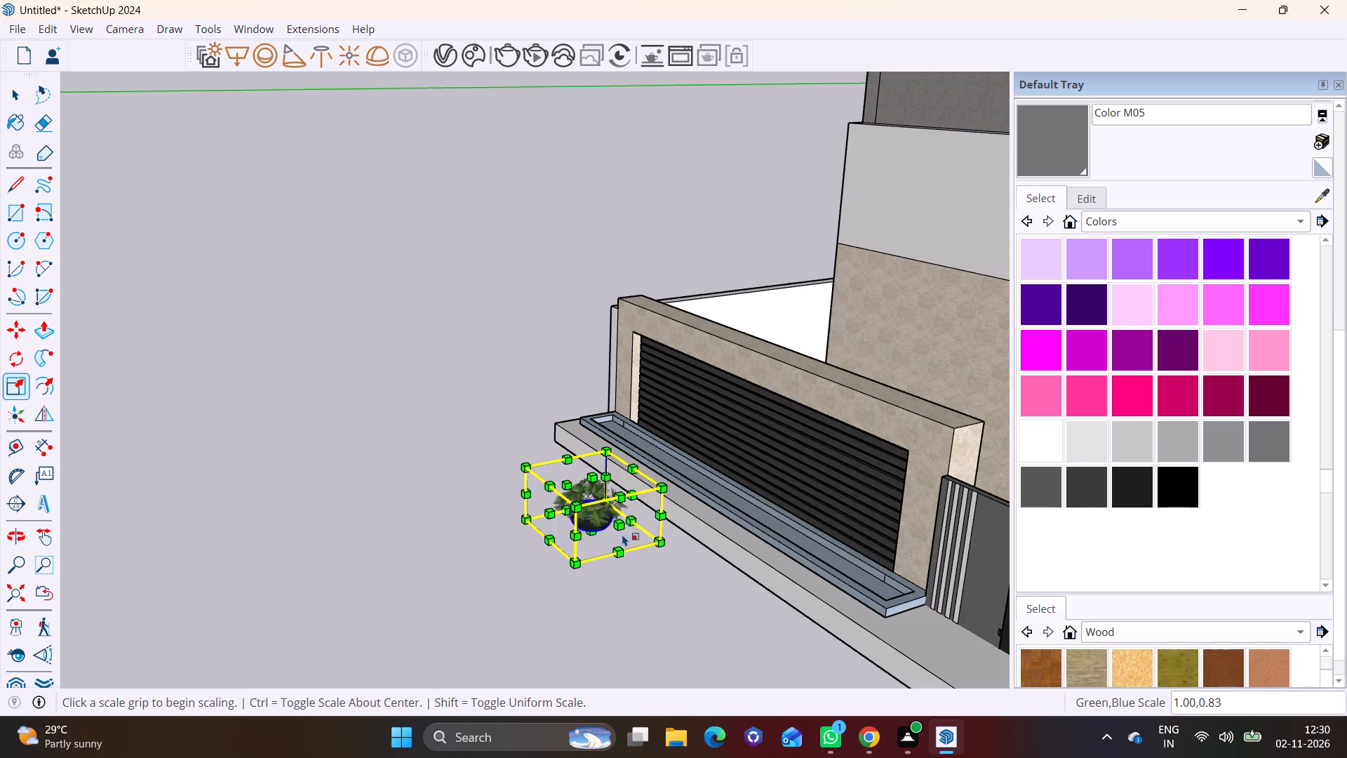
Move the scaled plant down from the facade and into the planter trough in front of the boundary wall.
{"action": "middle_click_drag", "start_coordinate": [622, 534], "coordinate": [858, 363]}
{"action": "scroll", "coordinate": [715, 472], "scroll_direction": "down", "scroll_amount": 8}
{"action": "middle_click", "coordinate": [887, 364]}
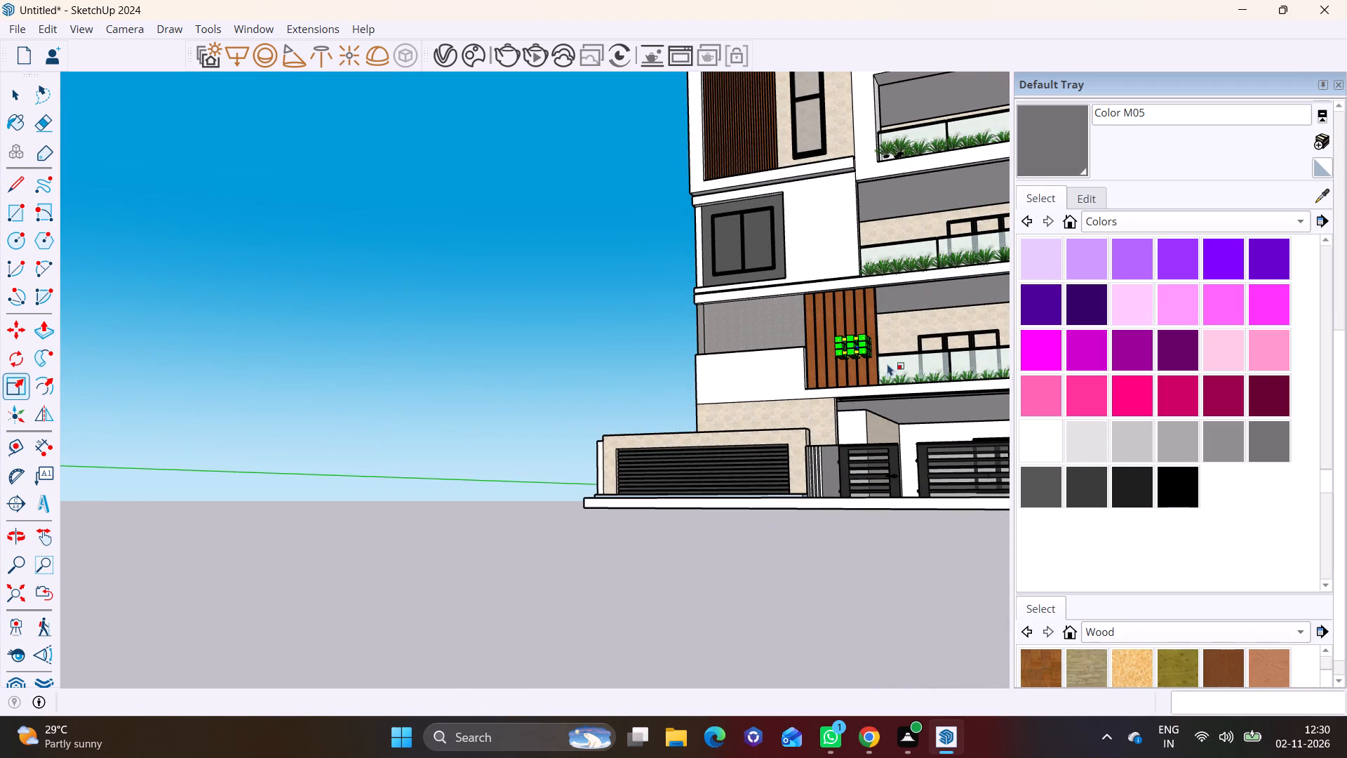
{"action": "key", "text": "m"}
{"action": "scroll", "coordinate": [863, 336], "scroll_direction": "left", "scroll_amount": 1}
{"action": "left_click", "coordinate": [832, 335]}
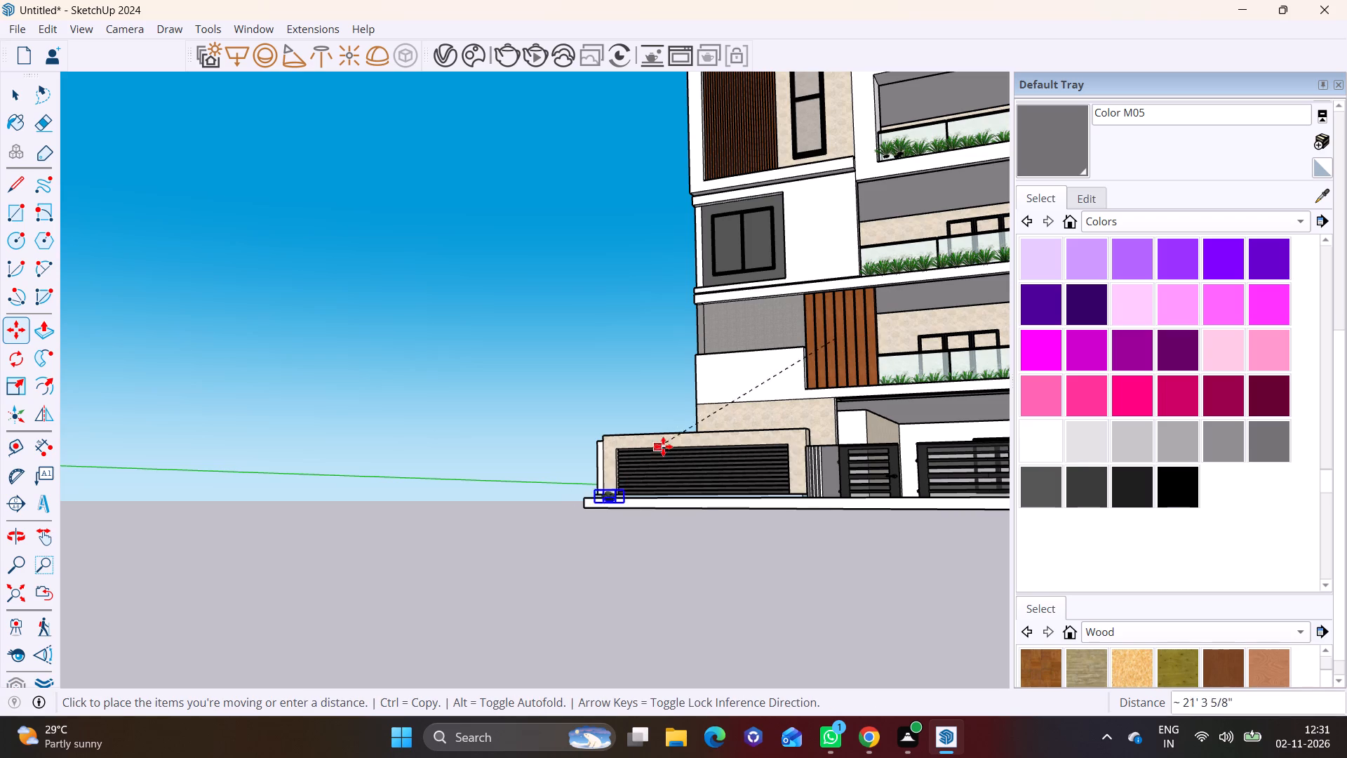
{"action": "left_click", "coordinate": [665, 447]}
{"action": "middle_click_drag", "start_coordinate": [629, 482], "coordinate": [597, 686]}
{"action": "scroll", "coordinate": [600, 674], "scroll_direction": "up", "scroll_amount": 3}
{"action": "left_click", "coordinate": [587, 666]}
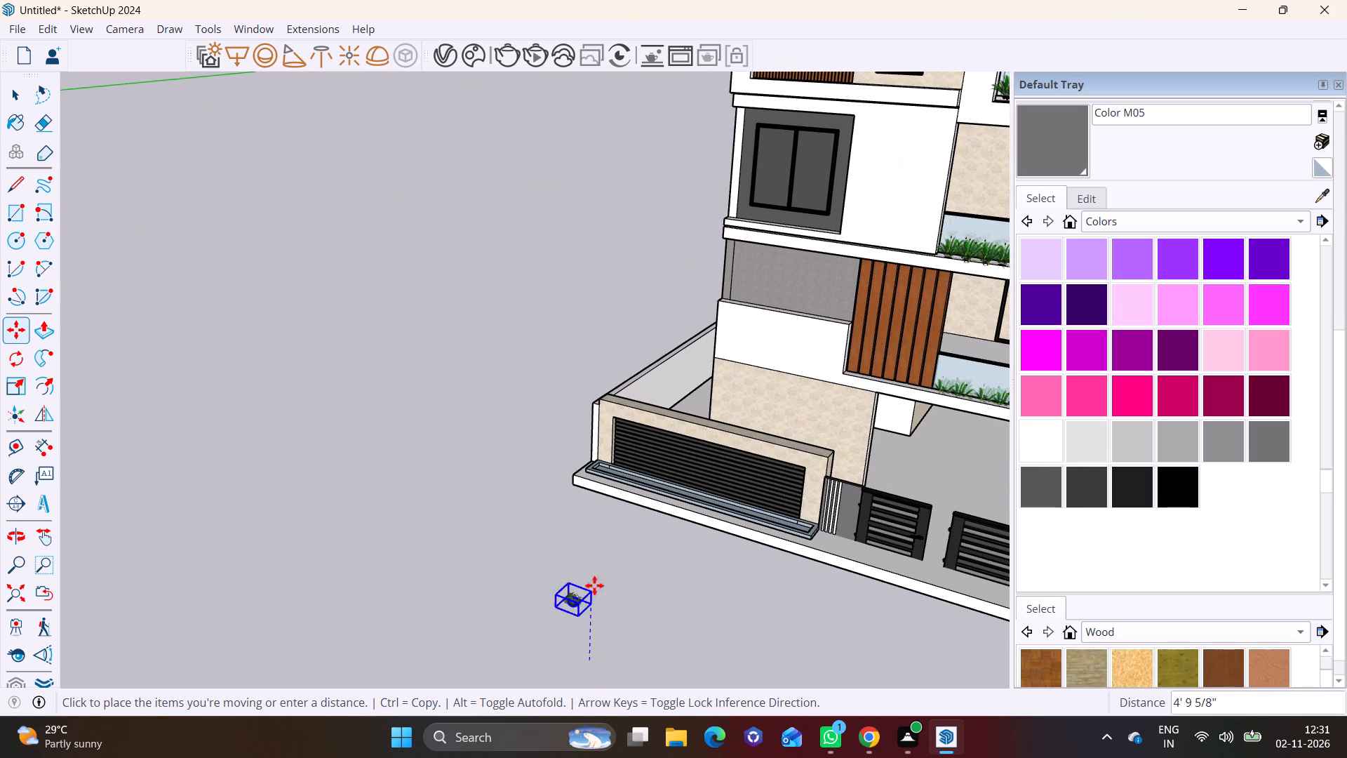
{"action": "left_click", "coordinate": [624, 469]}
Raise the plant about 5 1/4" out of the trough floor and move it into the trough's outer end corner.
{"action": "scroll", "coordinate": [634, 460], "scroll_direction": "up", "scroll_amount": 8}
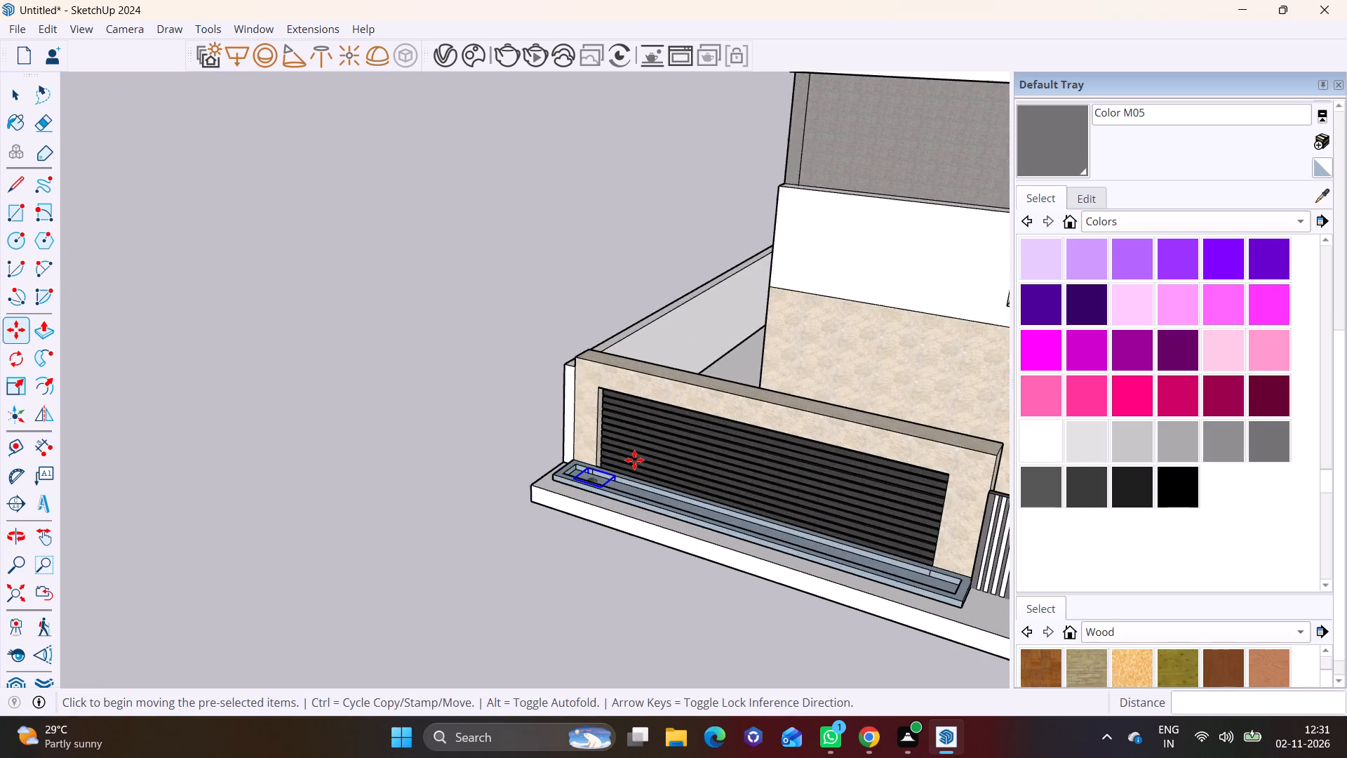
{"action": "scroll", "coordinate": [634, 460], "scroll_direction": "up", "scroll_amount": 15}
{"action": "middle_click_drag", "start_coordinate": [624, 534], "coordinate": [950, 498]}
{"action": "scroll", "coordinate": [657, 465], "scroll_direction": "down", "scroll_amount": 3}
{"action": "middle_click_drag", "start_coordinate": [636, 517], "coordinate": [610, 574], "text": "shift"}
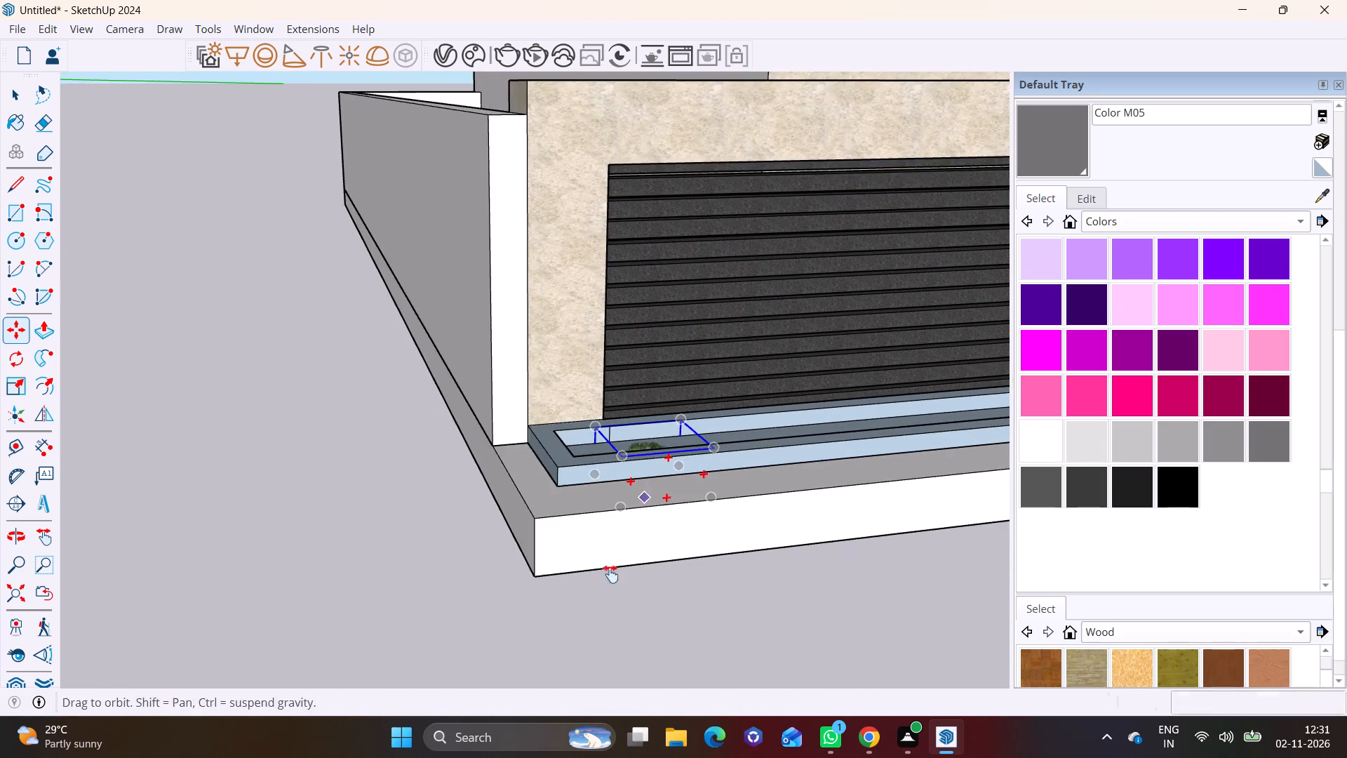
{"action": "middle_click_drag", "start_coordinate": [610, 574], "coordinate": [601, 625], "text": "shift"}
{"action": "middle_click_drag", "start_coordinate": [640, 611], "coordinate": [906, 576]}
{"action": "scroll", "coordinate": [697, 502], "scroll_direction": "up", "scroll_amount": 9}
{"action": "left_click", "coordinate": [587, 574]}
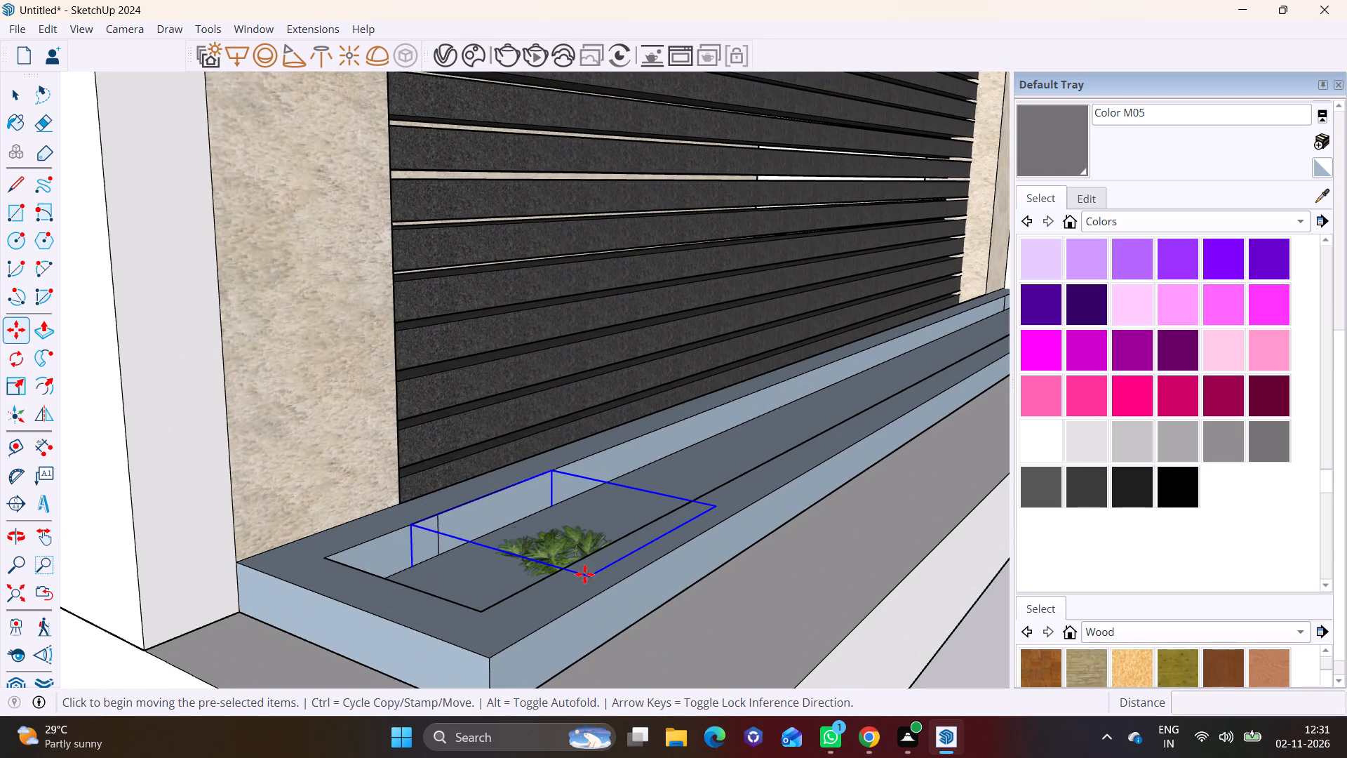
{"action": "left_click", "coordinate": [610, 540]}
{"action": "left_click", "coordinate": [538, 371]}
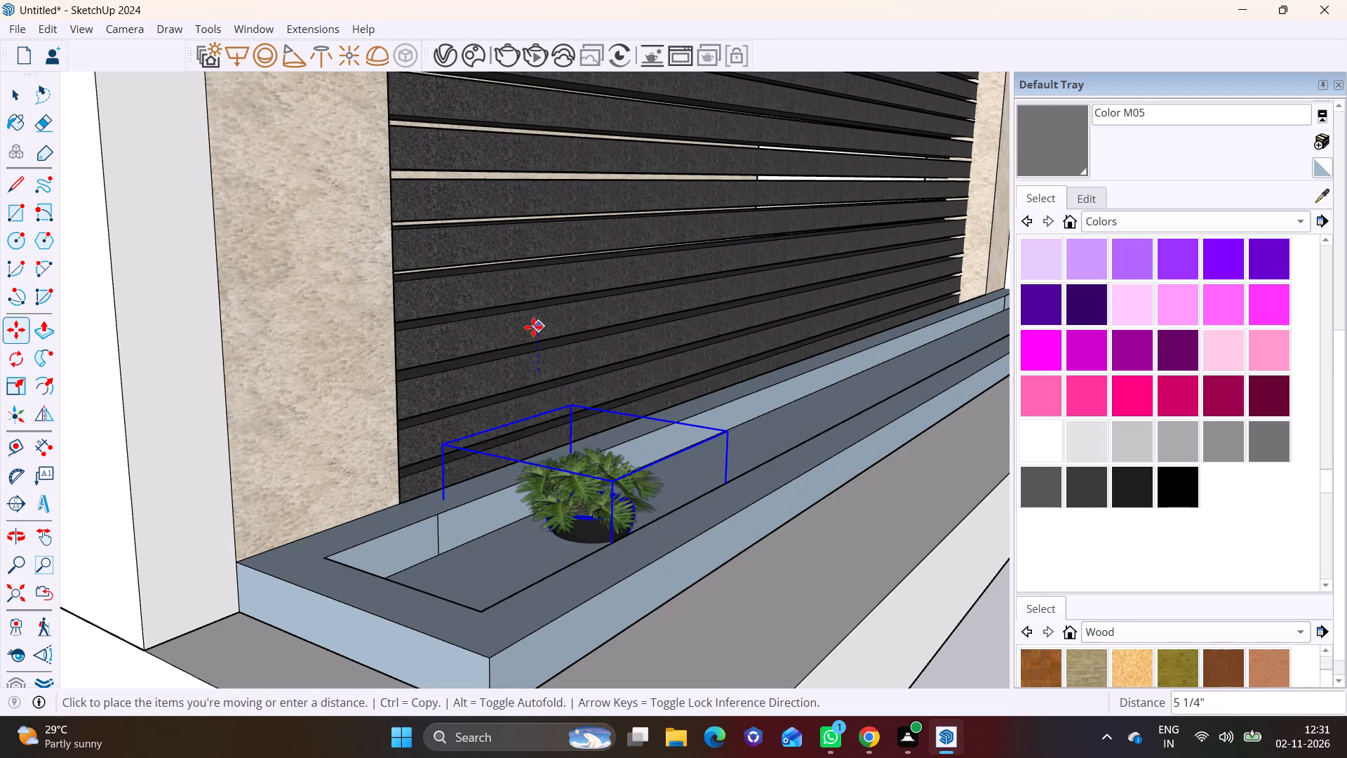
{"action": "left_click", "coordinate": [533, 327]}
{"action": "left_click", "coordinate": [612, 481]}
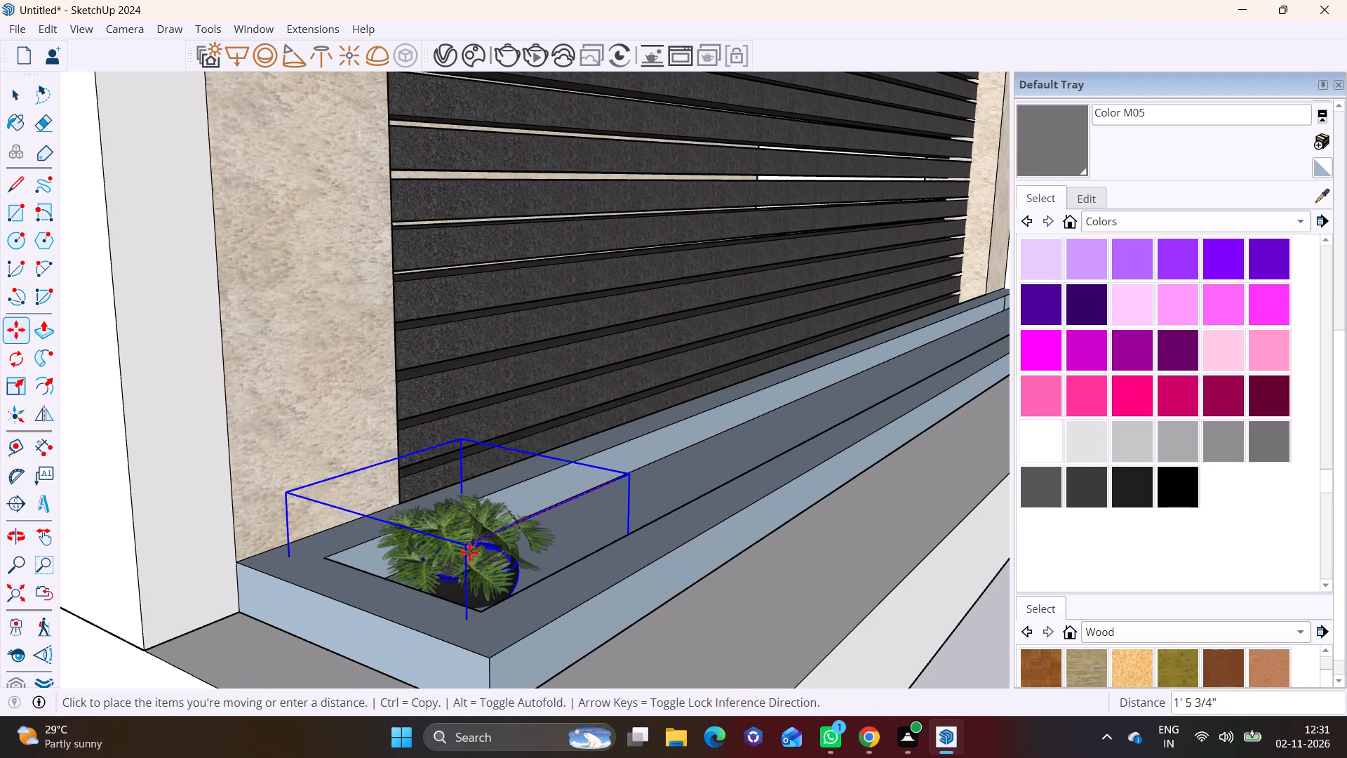
{"action": "left_click", "coordinate": [475, 559]}
{"action": "key", "text": "space"}
{"action": "left_click", "coordinate": [219, 533]}
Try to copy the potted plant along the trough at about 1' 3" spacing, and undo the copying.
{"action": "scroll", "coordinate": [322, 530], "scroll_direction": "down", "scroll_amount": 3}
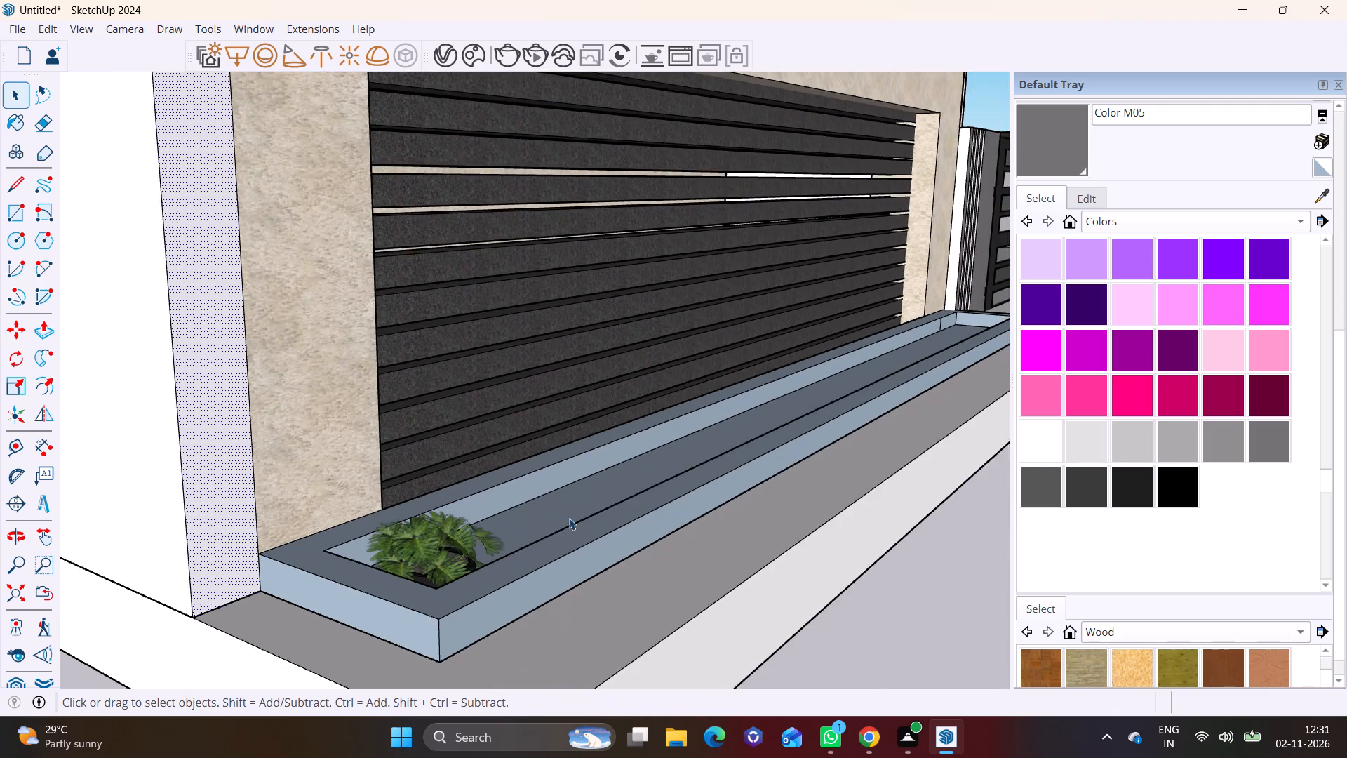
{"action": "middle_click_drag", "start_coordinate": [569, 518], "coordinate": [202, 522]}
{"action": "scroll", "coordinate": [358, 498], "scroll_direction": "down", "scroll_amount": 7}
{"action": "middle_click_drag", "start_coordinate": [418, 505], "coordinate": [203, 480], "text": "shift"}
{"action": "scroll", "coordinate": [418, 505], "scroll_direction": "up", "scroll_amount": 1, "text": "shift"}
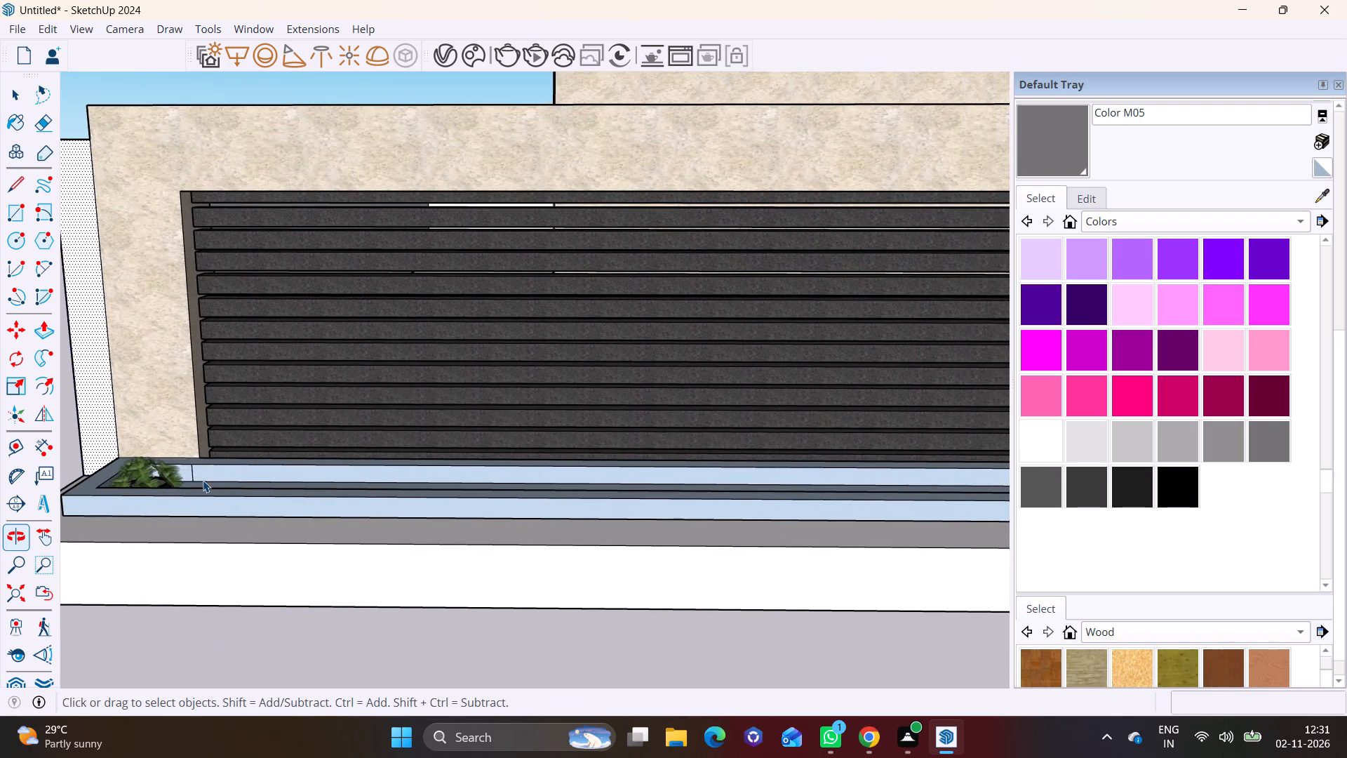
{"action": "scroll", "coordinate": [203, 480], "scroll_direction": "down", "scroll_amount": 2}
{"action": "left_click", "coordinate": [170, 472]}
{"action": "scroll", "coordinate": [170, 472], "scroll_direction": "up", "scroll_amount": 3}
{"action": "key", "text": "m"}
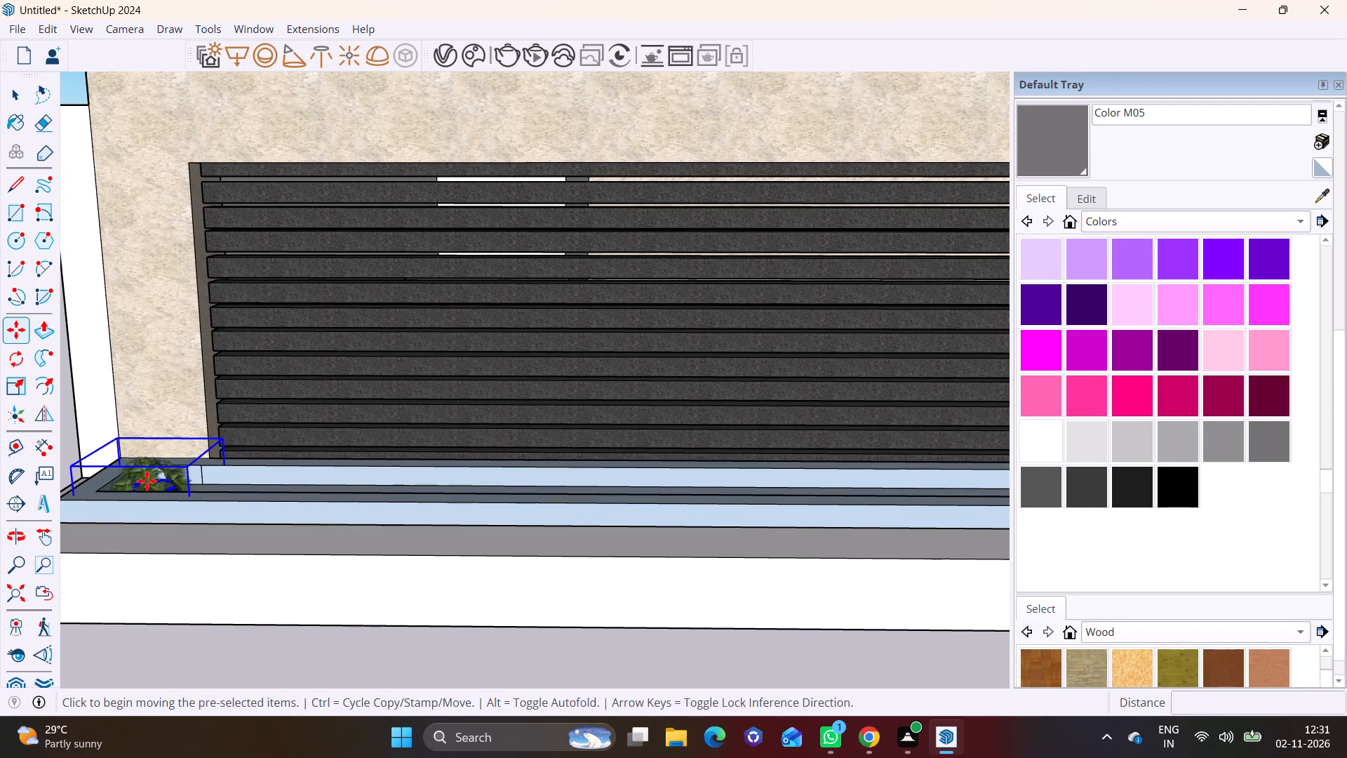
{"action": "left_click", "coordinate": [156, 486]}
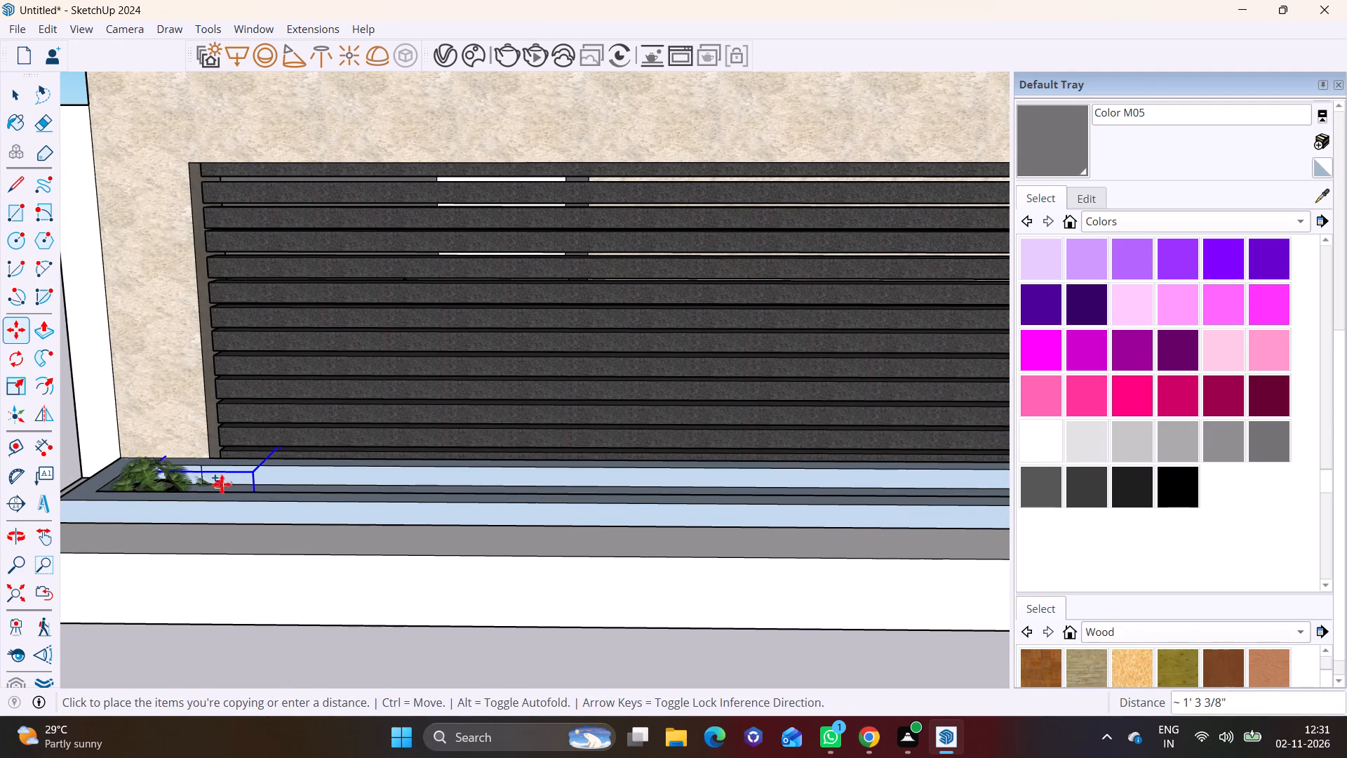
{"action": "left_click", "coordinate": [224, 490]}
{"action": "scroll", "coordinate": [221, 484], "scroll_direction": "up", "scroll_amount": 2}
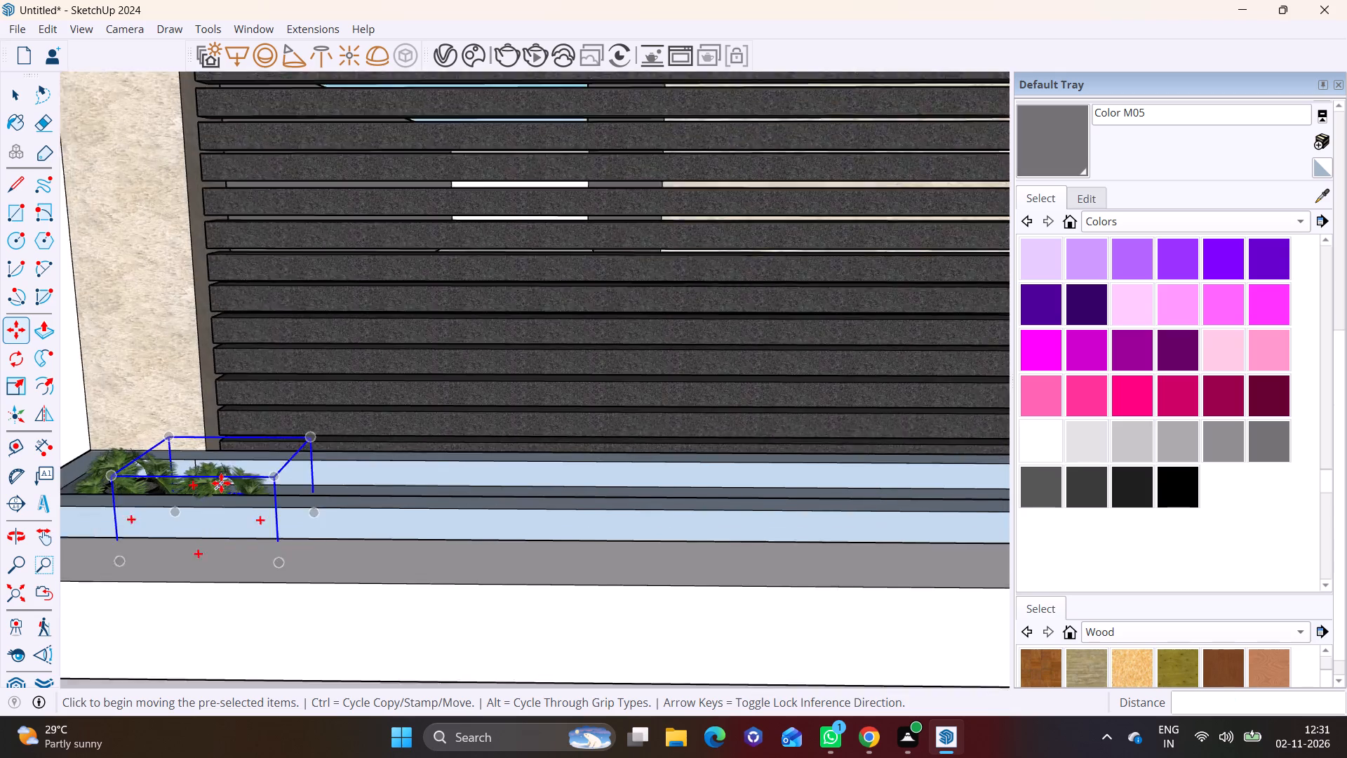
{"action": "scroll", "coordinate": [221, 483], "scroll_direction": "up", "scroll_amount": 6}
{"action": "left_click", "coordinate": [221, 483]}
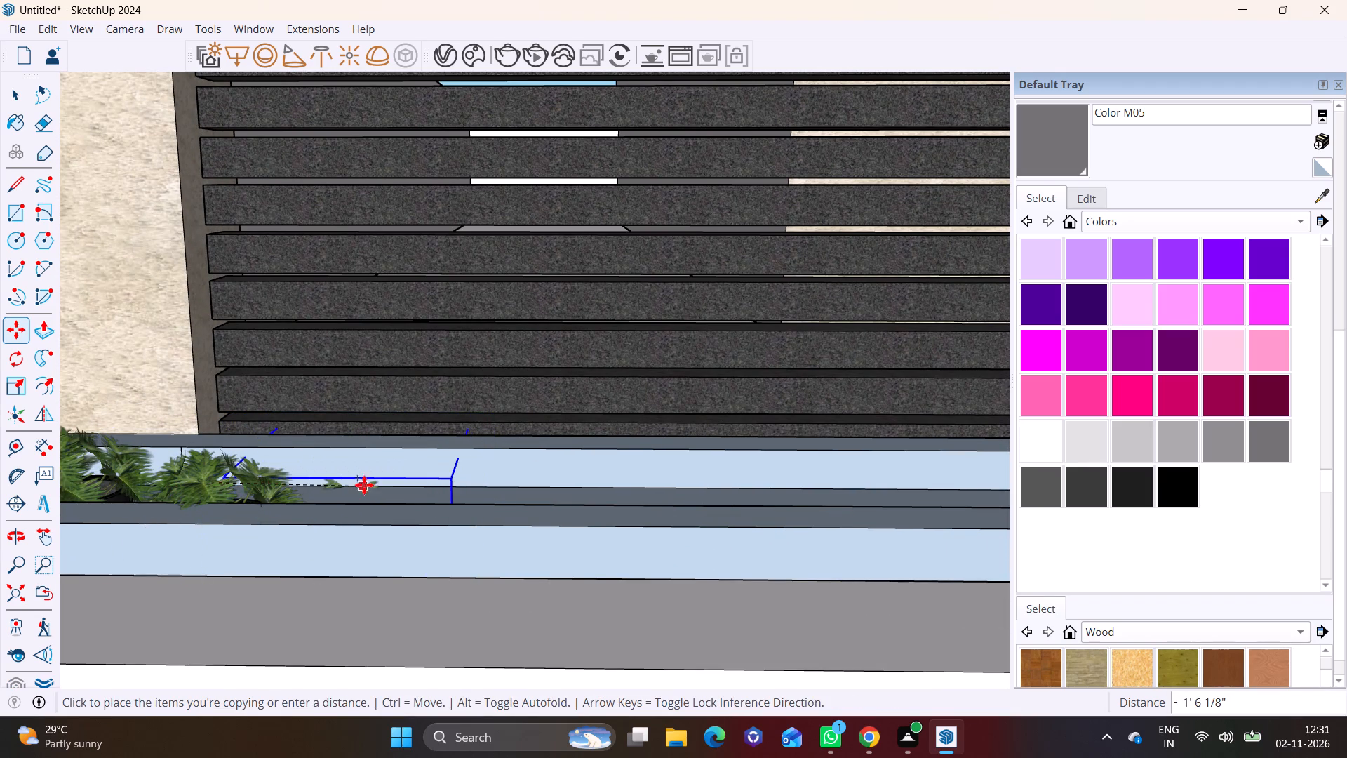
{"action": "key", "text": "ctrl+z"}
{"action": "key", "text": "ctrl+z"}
Copy the potted plant four times along the trough from the outer end corner, spacing the copies about 1' apart.
{"action": "middle_click_drag", "start_coordinate": [347, 495], "coordinate": [490, 464], "text": "shift"}
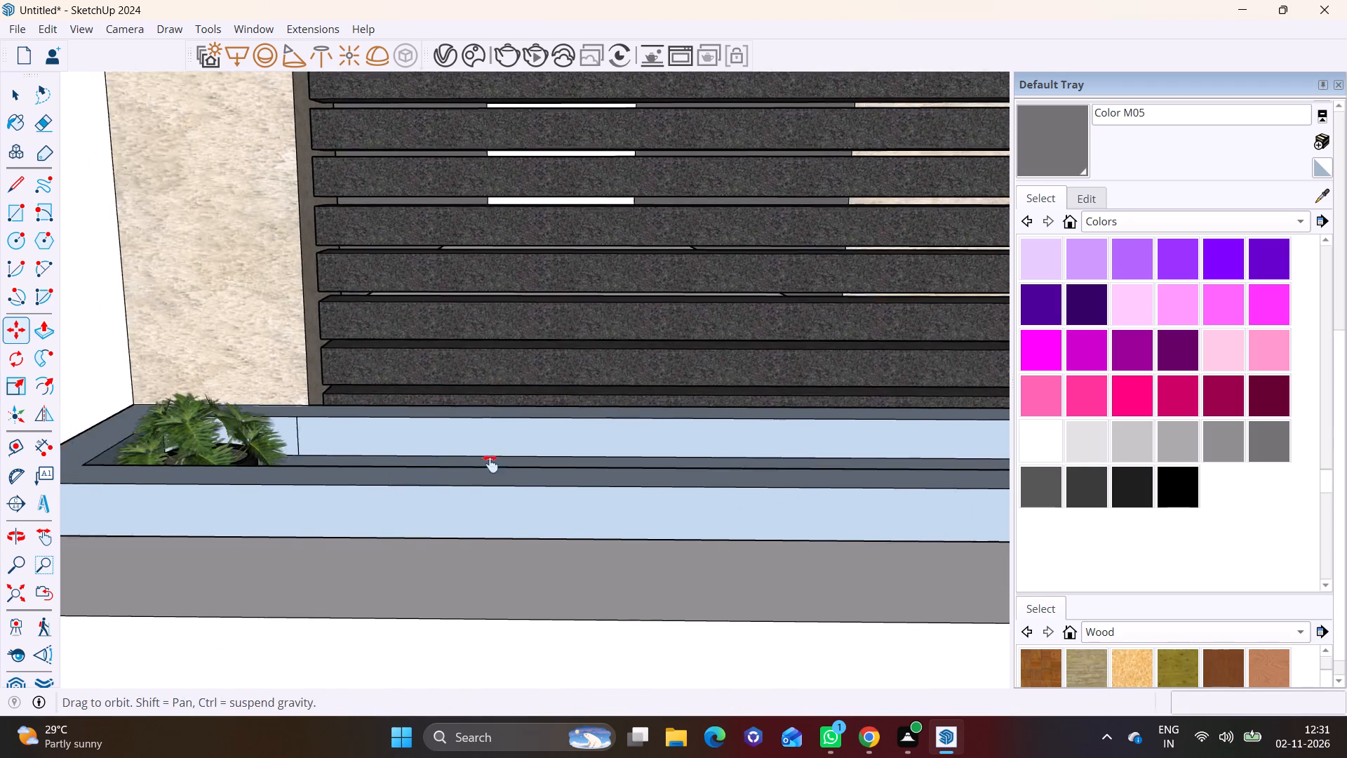
{"action": "middle_click_drag", "start_coordinate": [490, 464], "coordinate": [686, 464], "text": "shift"}
{"action": "left_click", "coordinate": [598, 421]}
{"action": "key", "text": "m"}
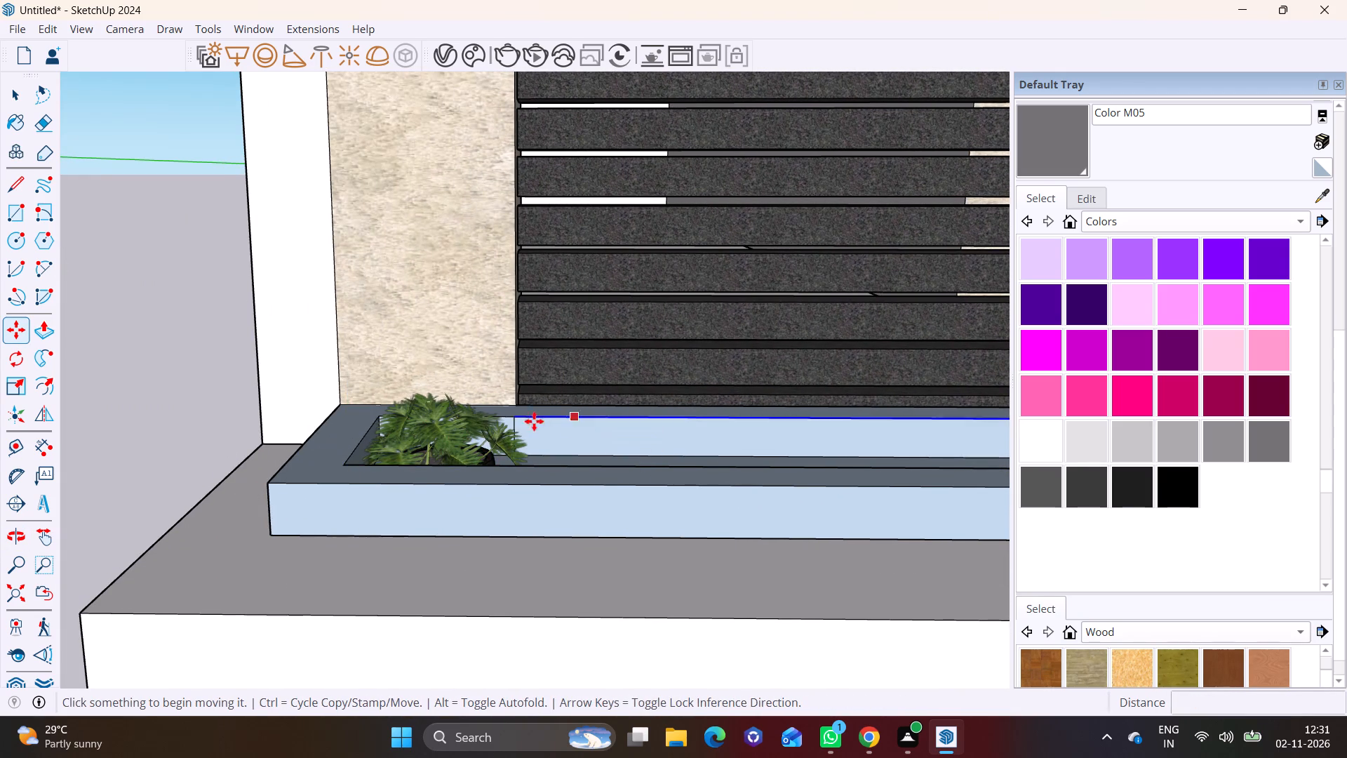
{"action": "left_click", "coordinate": [481, 438]}
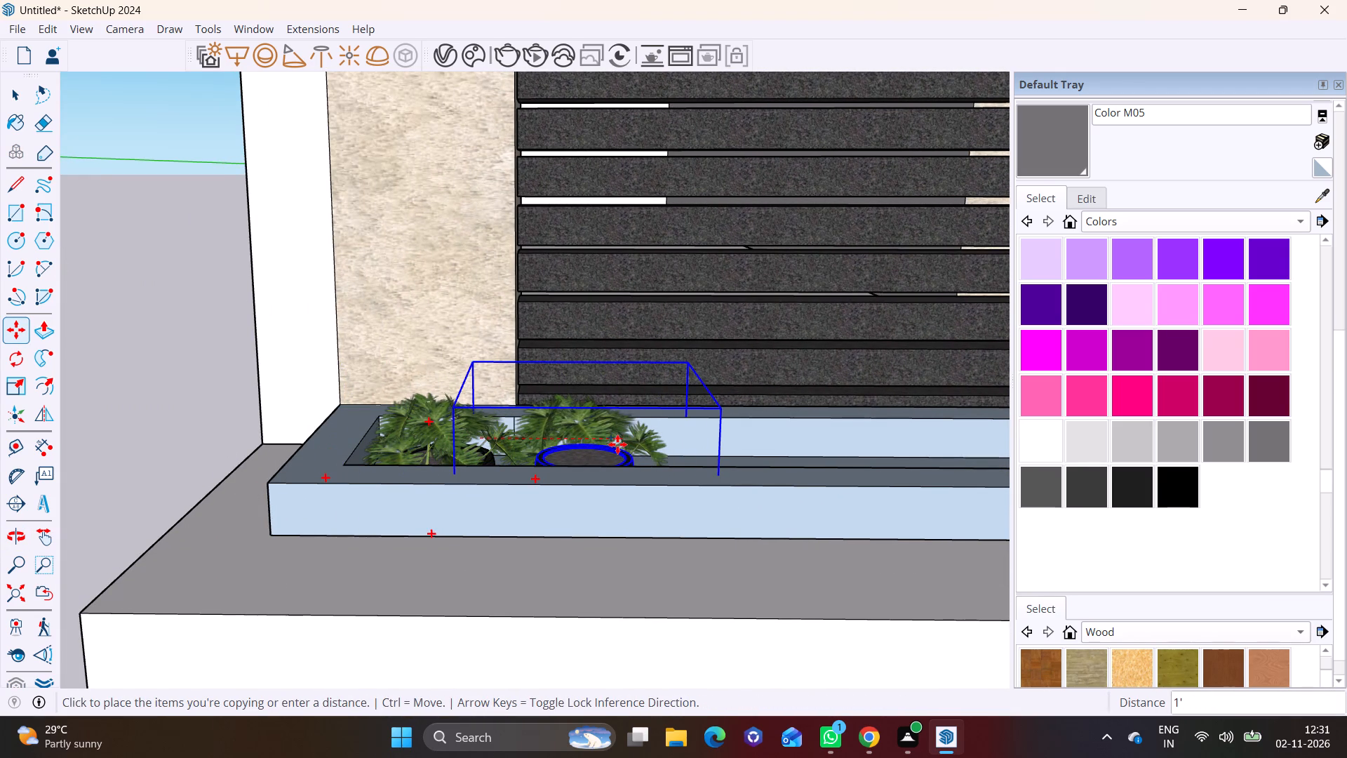
{"action": "left_click", "coordinate": [617, 444]}
{"action": "left_click", "coordinate": [571, 450]}
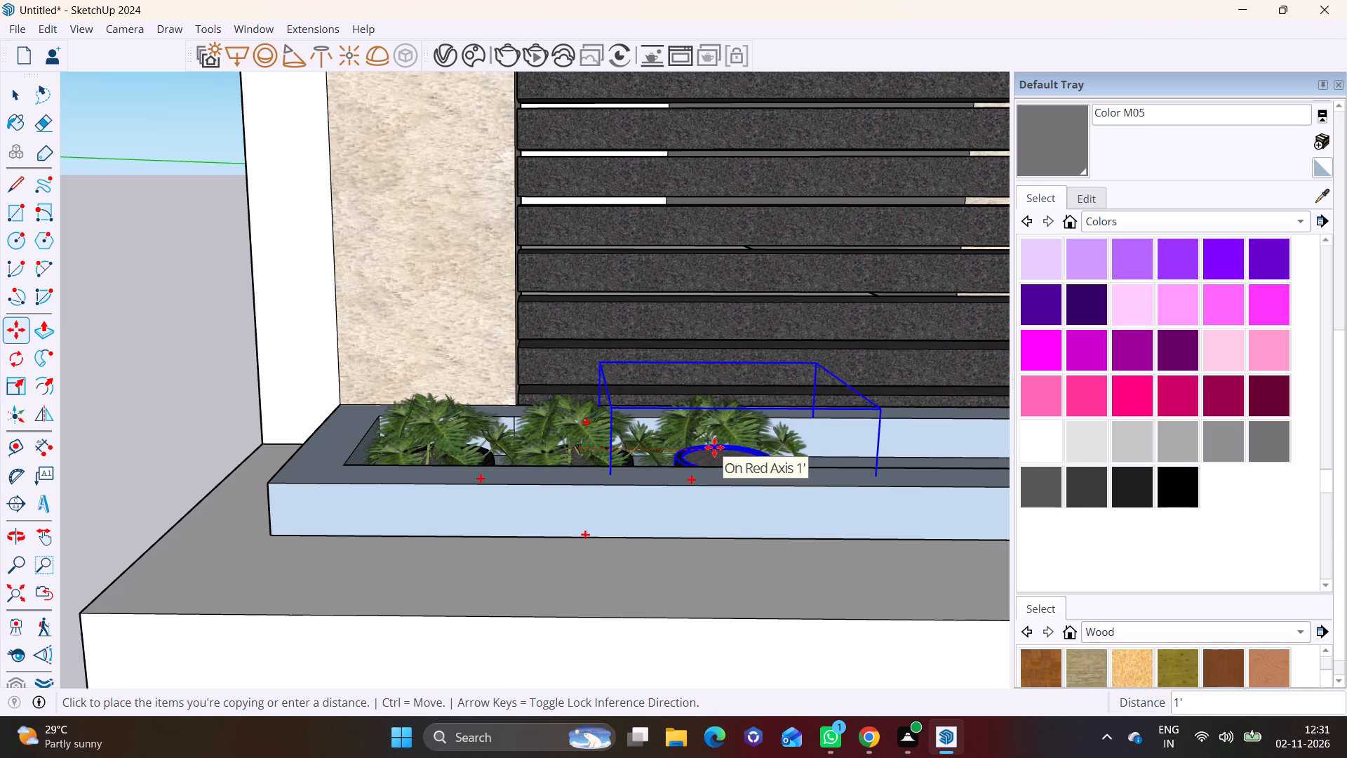
{"action": "left_click", "coordinate": [714, 447]}
{"action": "middle_click_drag", "start_coordinate": [723, 447], "coordinate": [273, 436], "text": "shift"}
{"action": "left_click", "coordinate": [294, 432]}
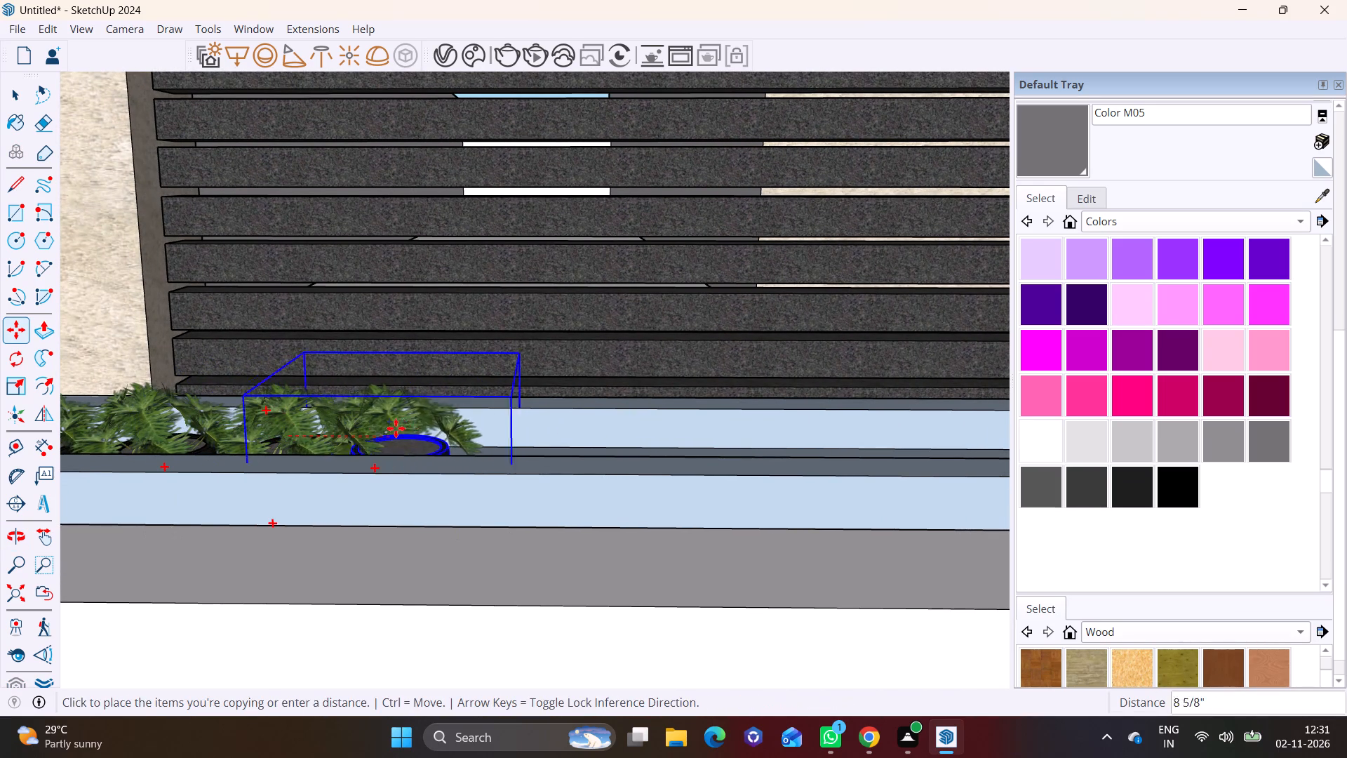
{"action": "left_click", "coordinate": [448, 430]}
{"action": "left_click", "coordinate": [427, 430]}
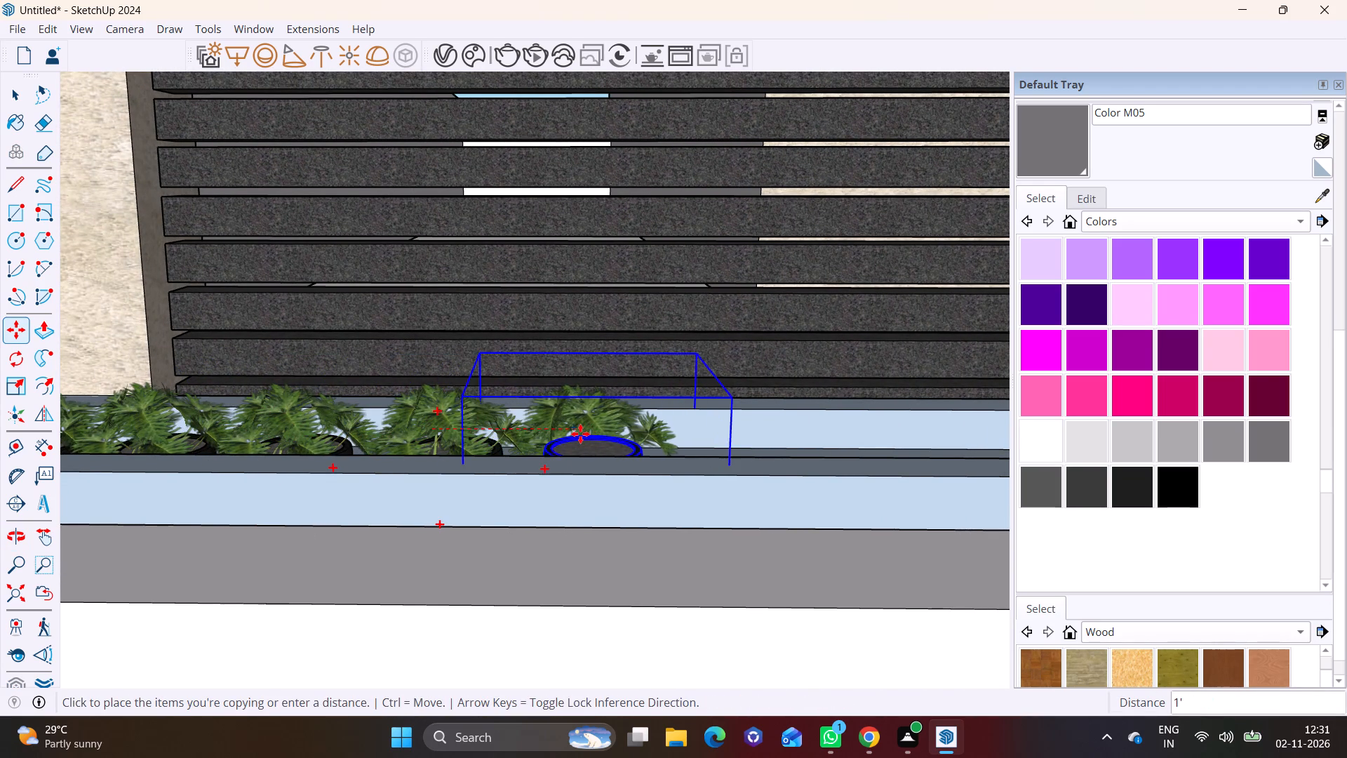
{"action": "left_click", "coordinate": [580, 434]}
Continue the plant row along the trough in front of the slatted panel with five more copies about 1' apart.
{"action": "scroll", "coordinate": [580, 434], "scroll_direction": "down", "scroll_amount": 1}
{"action": "middle_click_drag", "start_coordinate": [580, 433], "coordinate": [222, 449], "text": "shift"}
{"action": "left_click", "coordinate": [221, 449]}
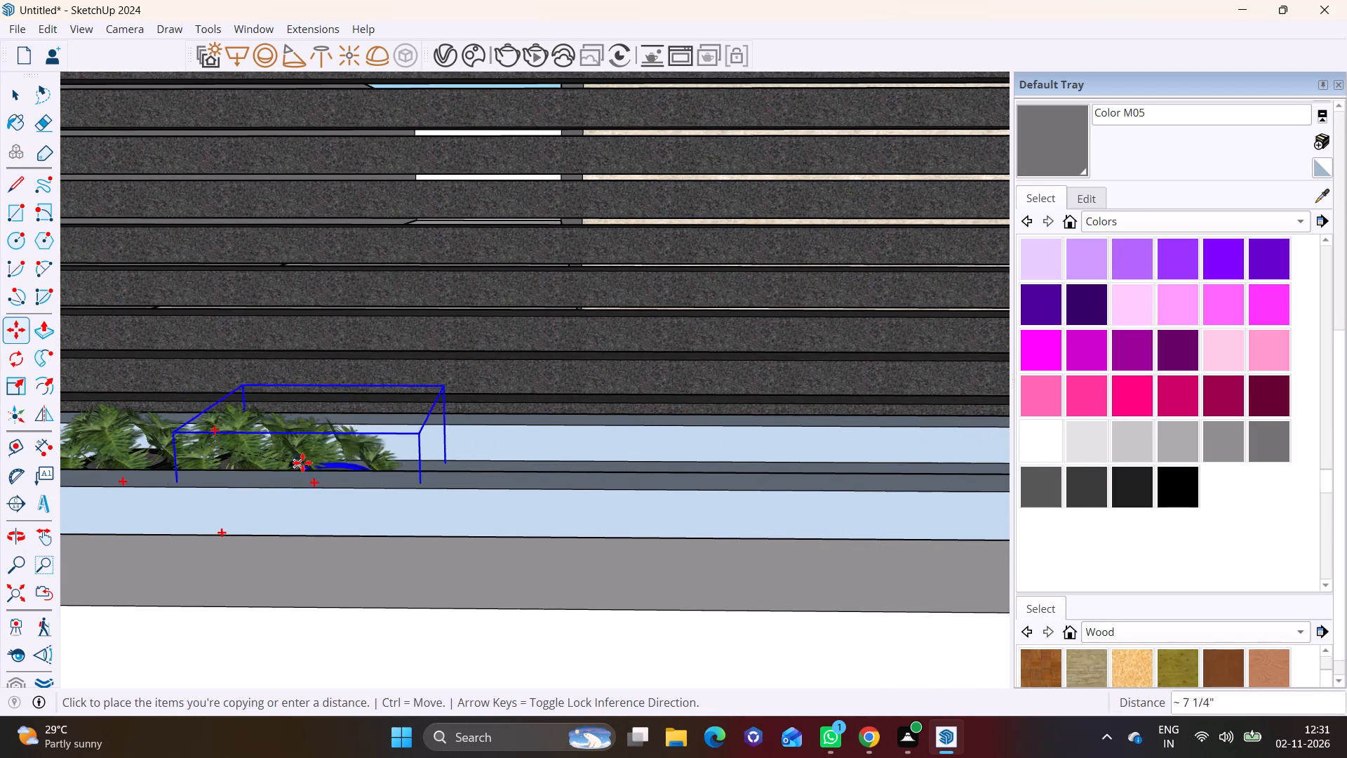
{"action": "left_click", "coordinate": [357, 446]}
{"action": "left_click", "coordinate": [372, 449]}
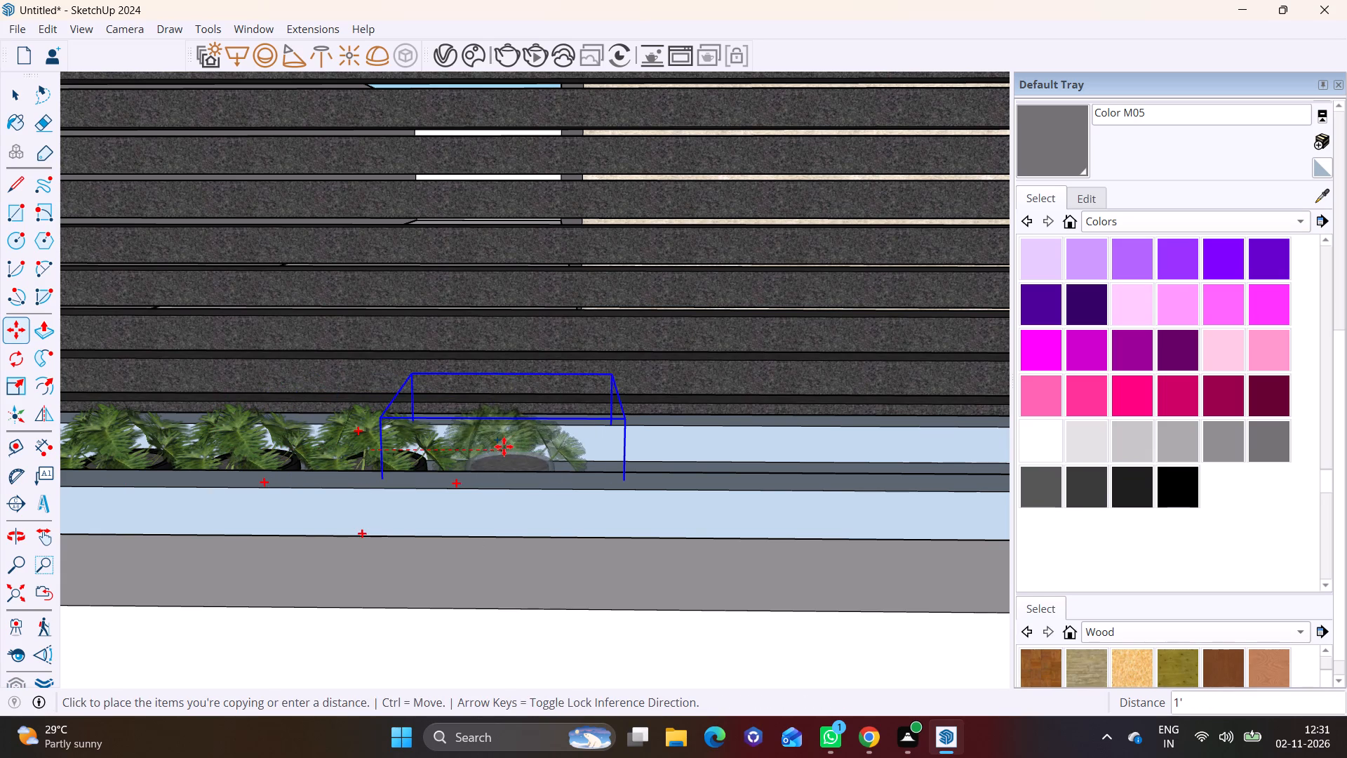
{"action": "left_click", "coordinate": [504, 446]}
{"action": "scroll", "coordinate": [493, 447], "scroll_direction": "down", "scroll_amount": 3}
{"action": "middle_click_drag", "start_coordinate": [495, 452], "coordinate": [160, 460], "text": "shift"}
{"action": "left_click", "coordinate": [160, 463]}
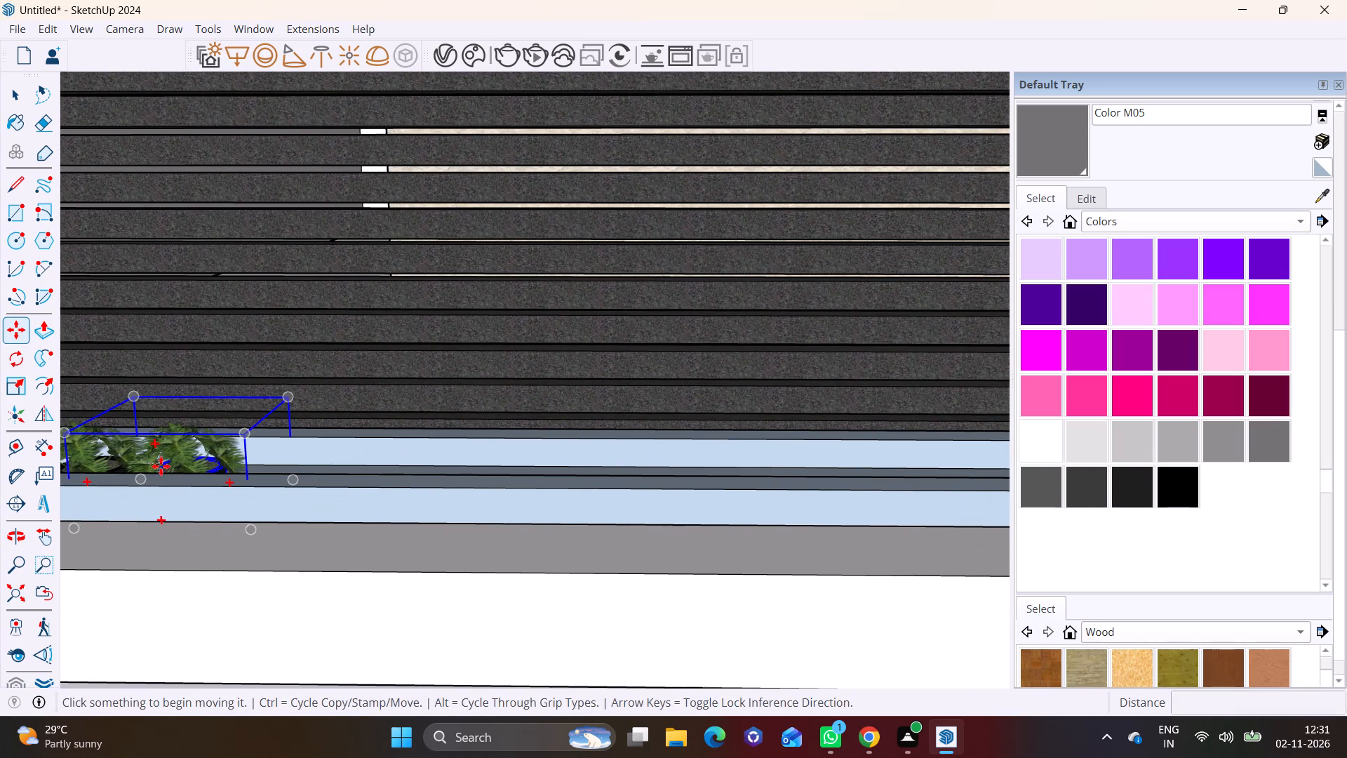
{"action": "left_click", "coordinate": [269, 455]}
{"action": "left_click", "coordinate": [281, 455]}
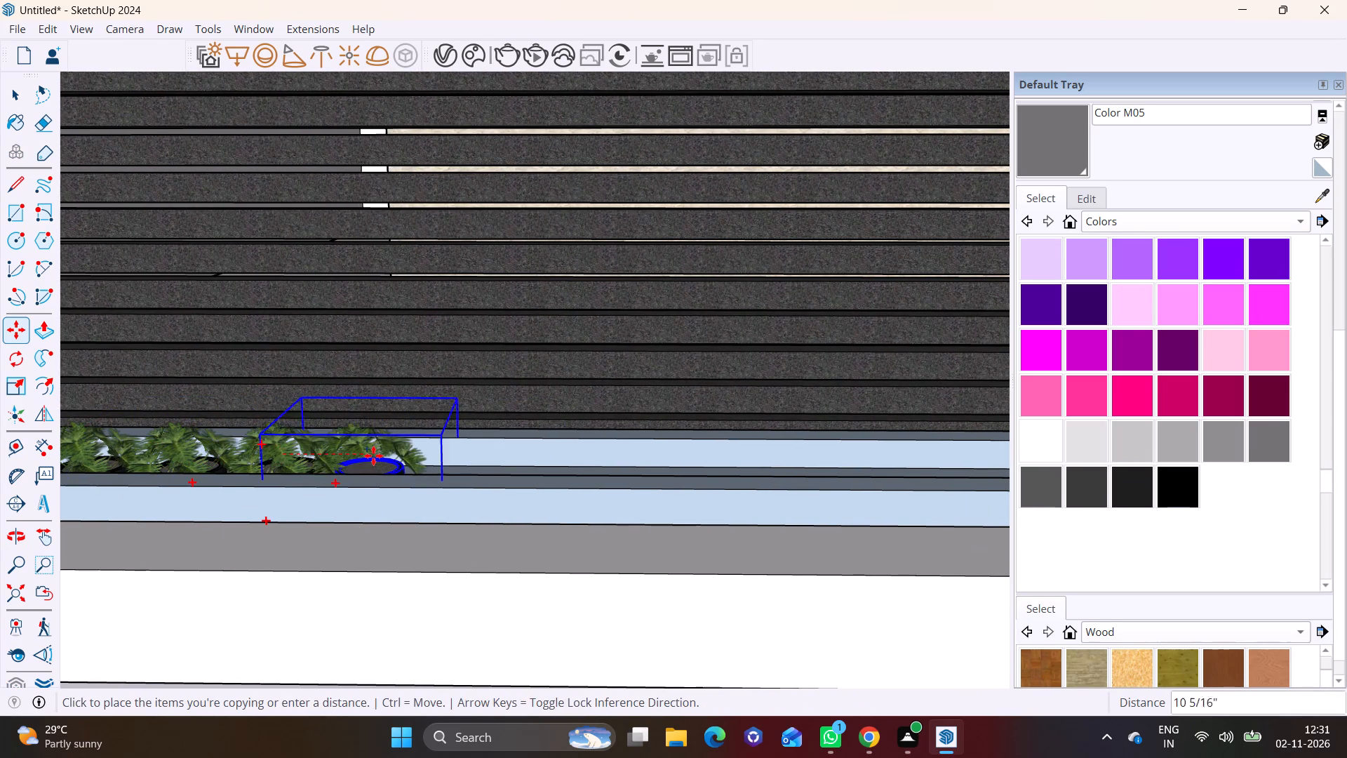
{"action": "left_click", "coordinate": [384, 457]}
{"action": "left_click", "coordinate": [377, 457]}
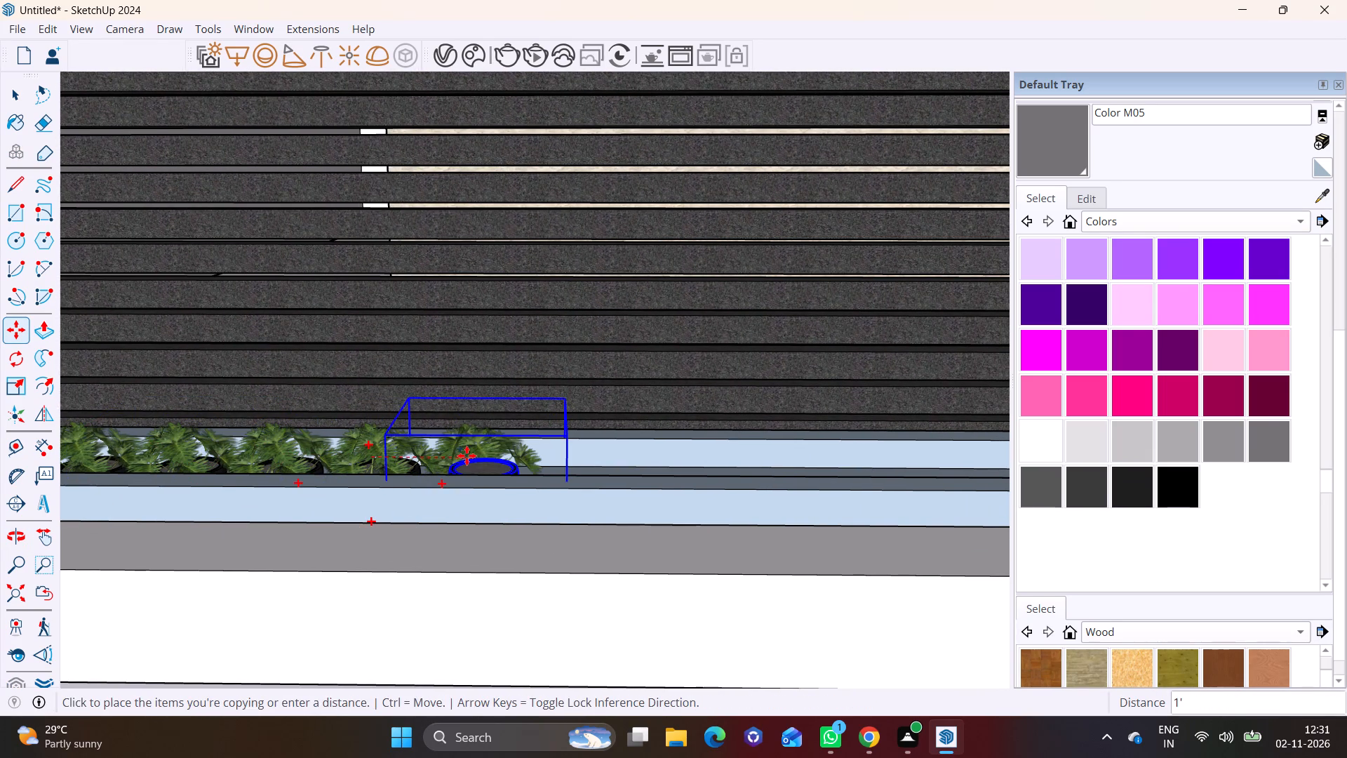
{"action": "left_click", "coordinate": [467, 456]}
Add two more plant copies to the row, continuing along the trough toward the gate.
{"action": "scroll", "coordinate": [443, 458], "scroll_direction": "down", "scroll_amount": 7}
{"action": "left_click", "coordinate": [478, 460]}
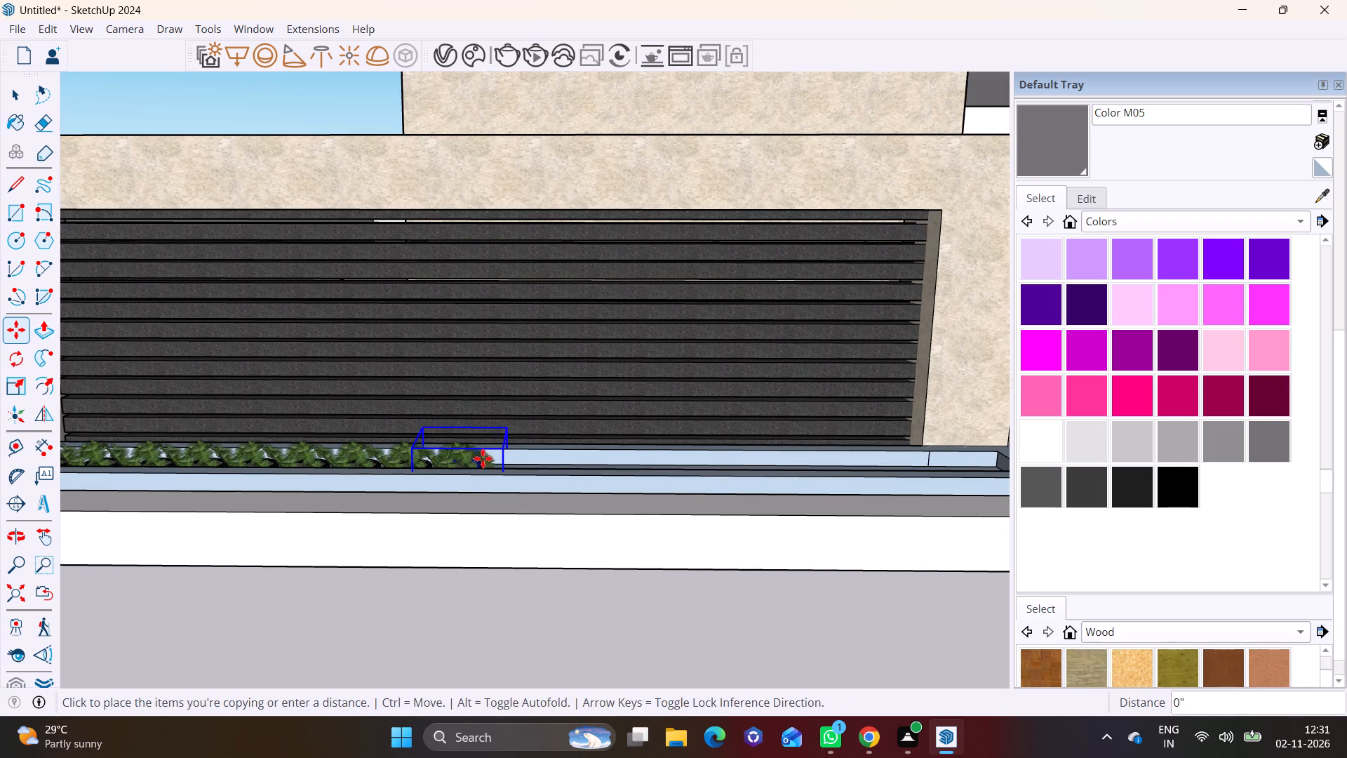
{"action": "left_click", "coordinate": [536, 456]}
{"action": "middle_click_drag", "start_coordinate": [537, 456], "coordinate": [182, 462], "text": "shift"}
{"action": "scroll", "coordinate": [149, 452], "scroll_direction": "up", "scroll_amount": 3}
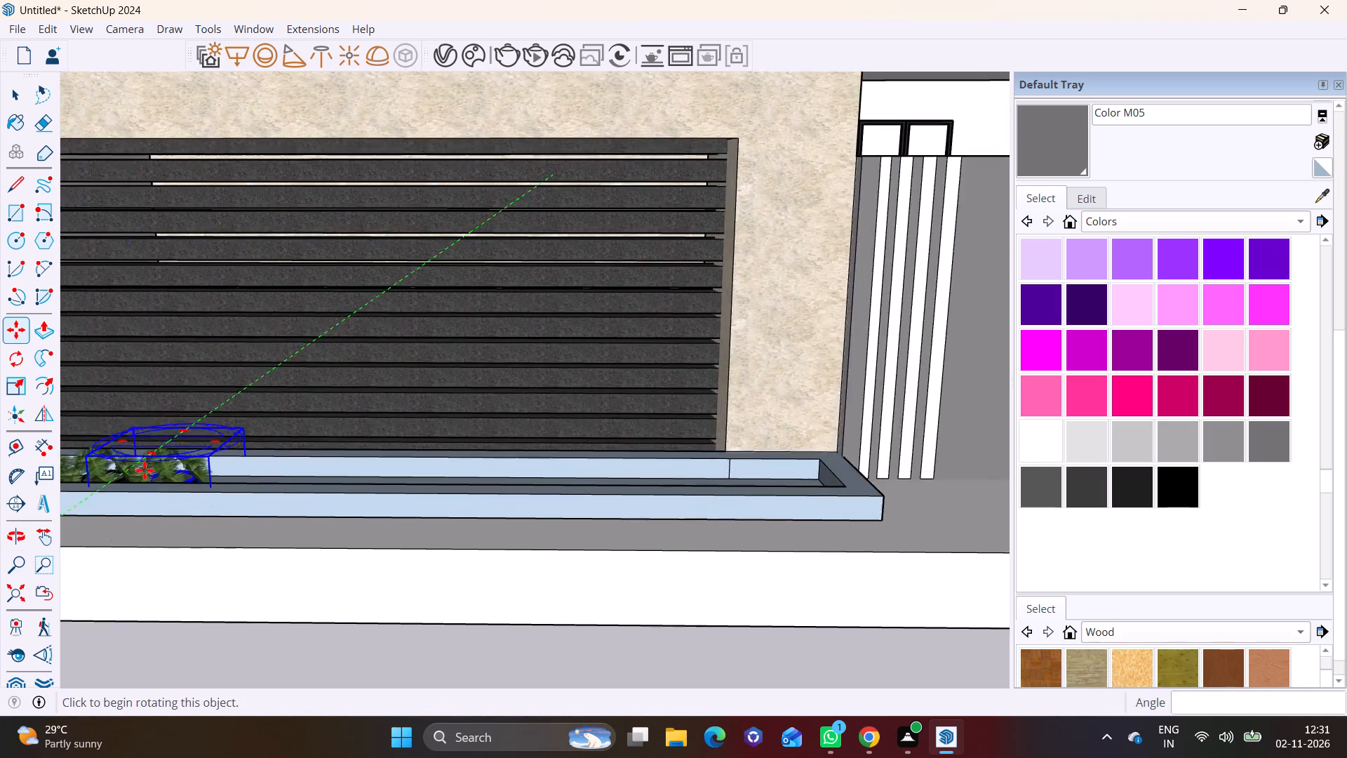
{"action": "scroll", "coordinate": [145, 470], "scroll_direction": "up", "scroll_amount": 4}
{"action": "left_click", "coordinate": [152, 472]}
{"action": "left_click", "coordinate": [269, 471]}
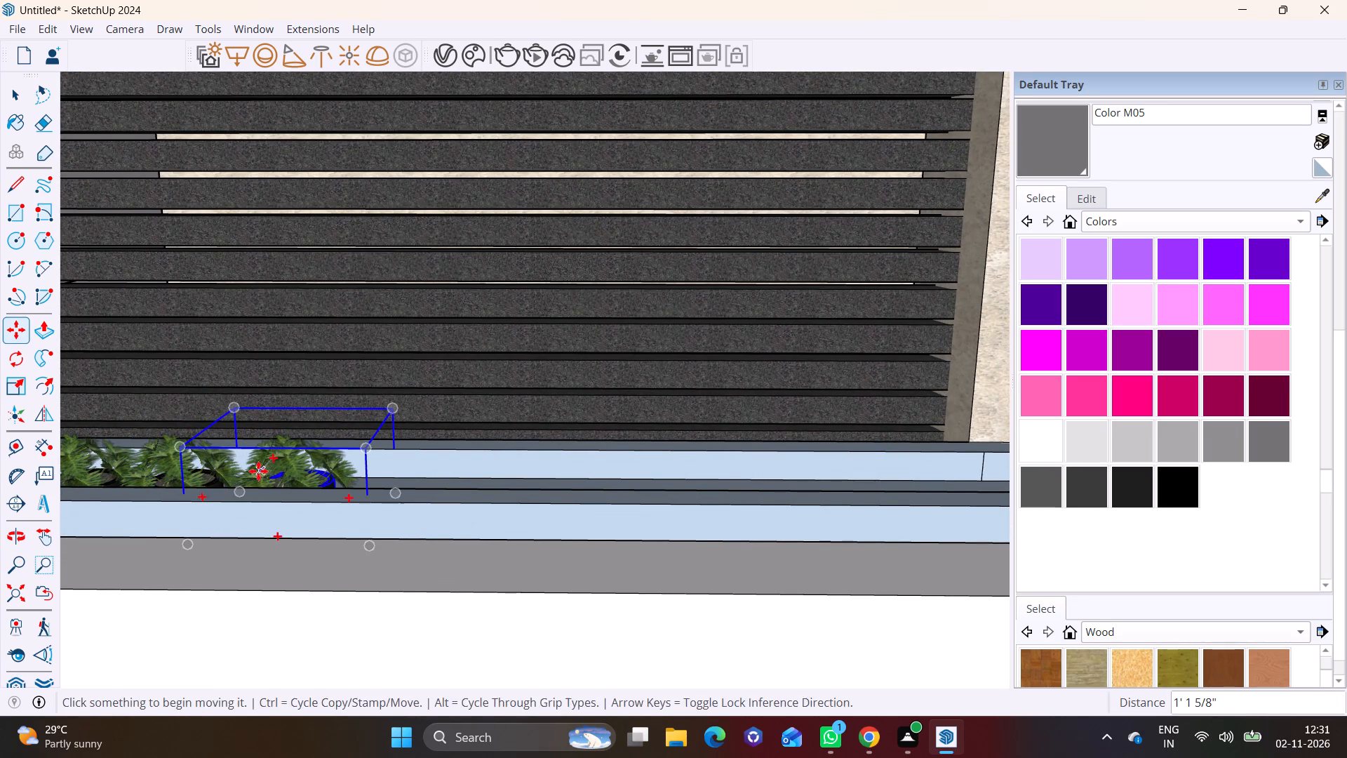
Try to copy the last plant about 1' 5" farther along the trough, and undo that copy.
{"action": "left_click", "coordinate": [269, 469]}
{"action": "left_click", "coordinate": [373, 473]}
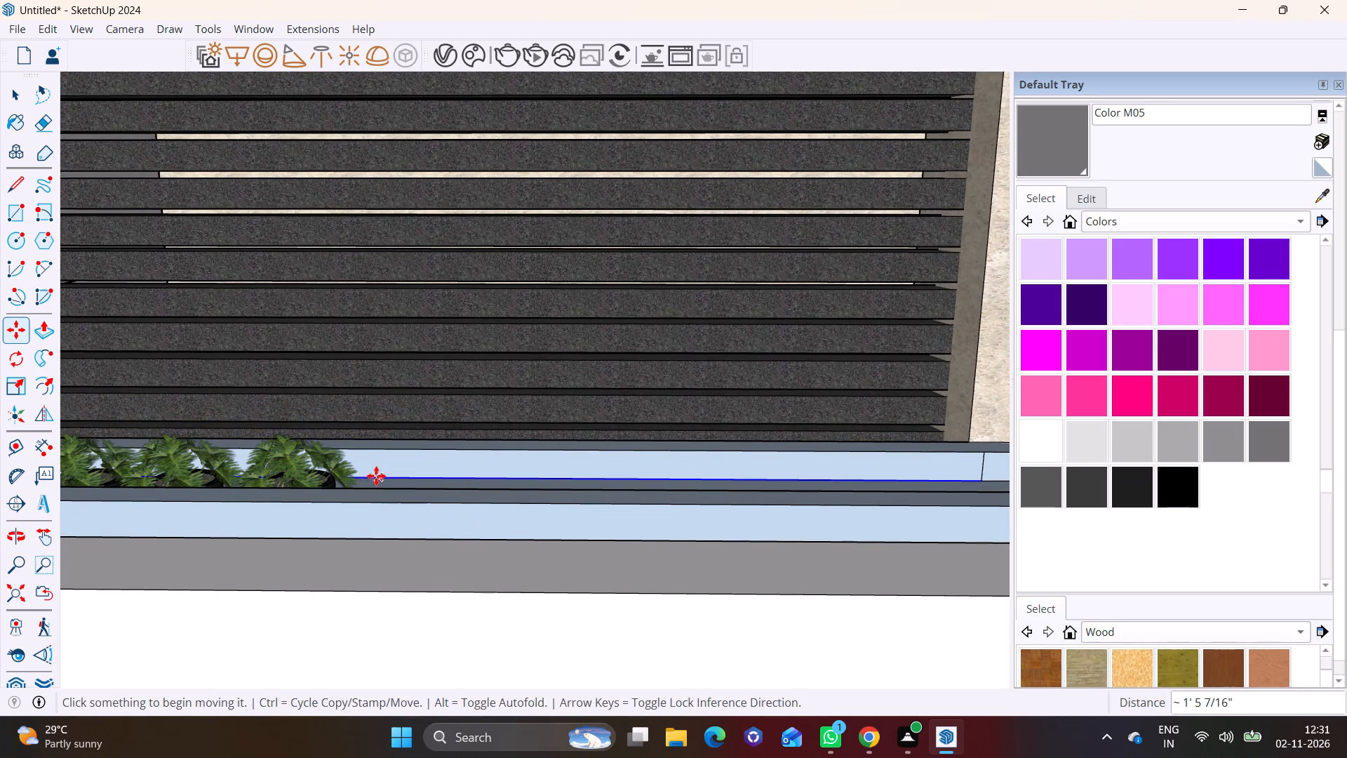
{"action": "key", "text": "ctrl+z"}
Extend the plant row toward the gate with four more copies about 1' apart along the trough.
{"action": "left_click", "coordinate": [306, 472]}
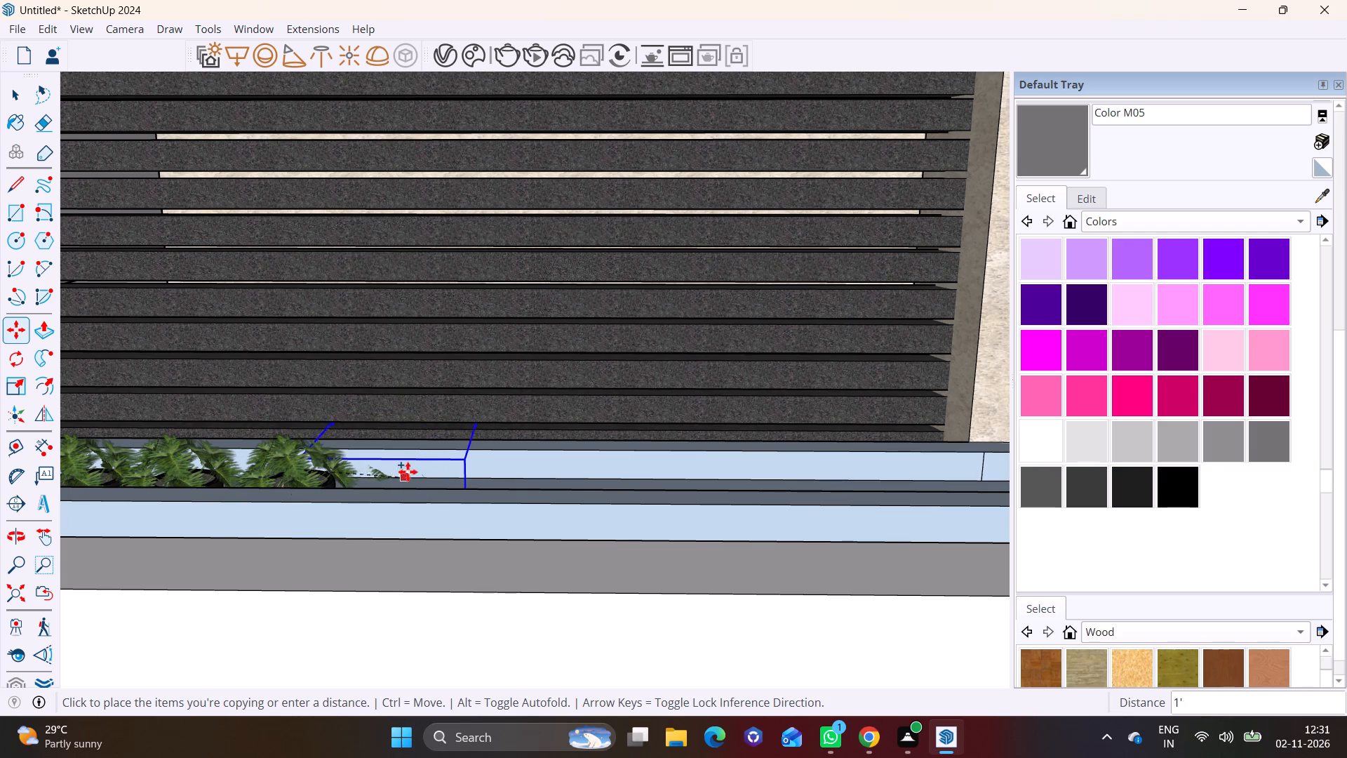
{"action": "left_click", "coordinate": [413, 469]}
{"action": "left_click", "coordinate": [368, 480]}
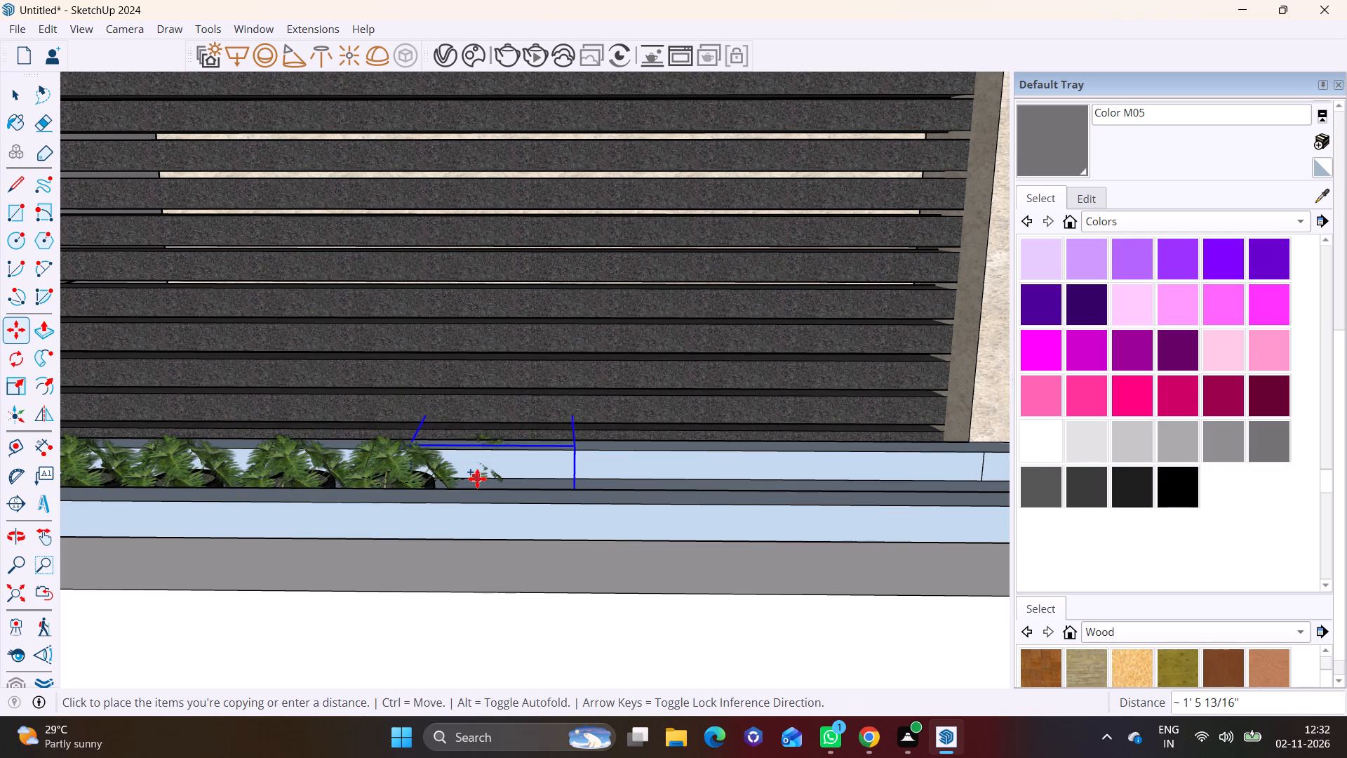
{"action": "left_click", "coordinate": [479, 488]}
{"action": "left_click", "coordinate": [483, 482]}
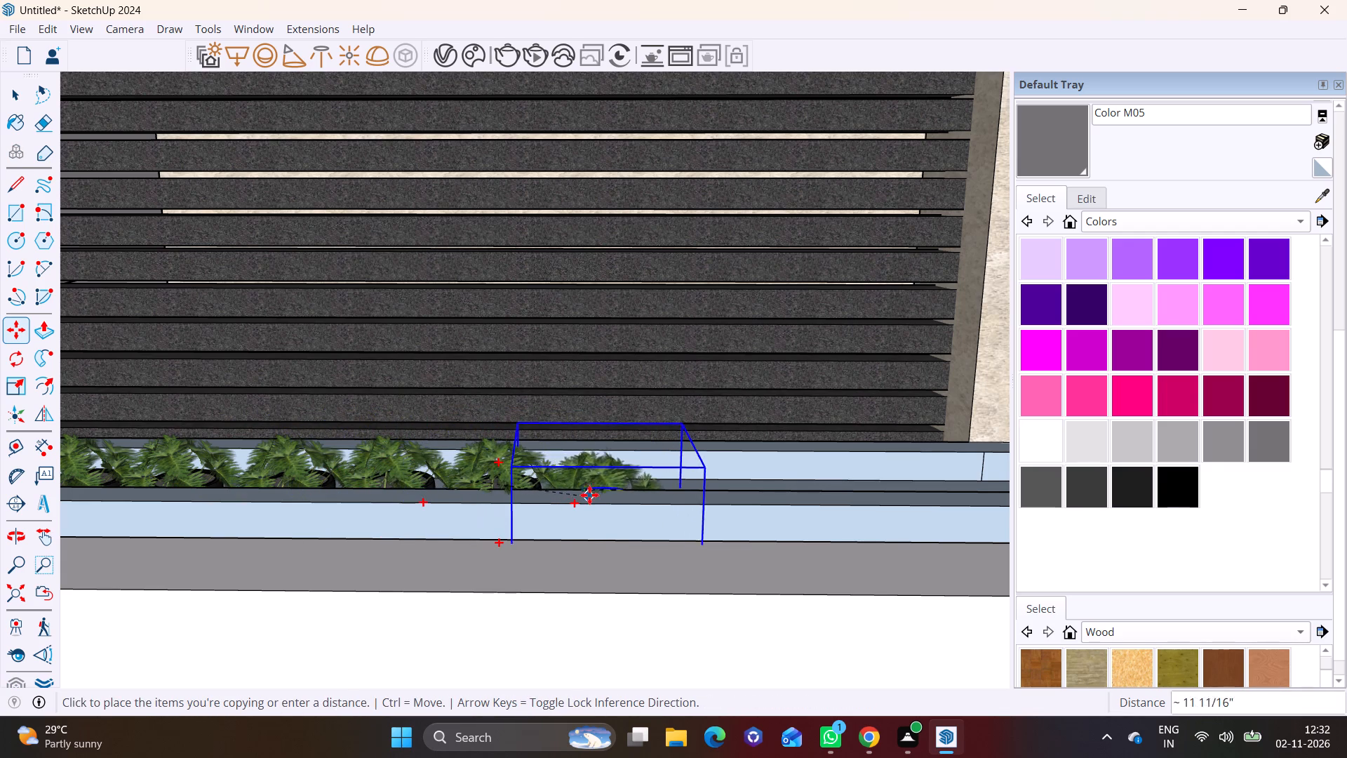
{"action": "left_click", "coordinate": [586, 489]}
{"action": "left_click", "coordinate": [596, 474]}
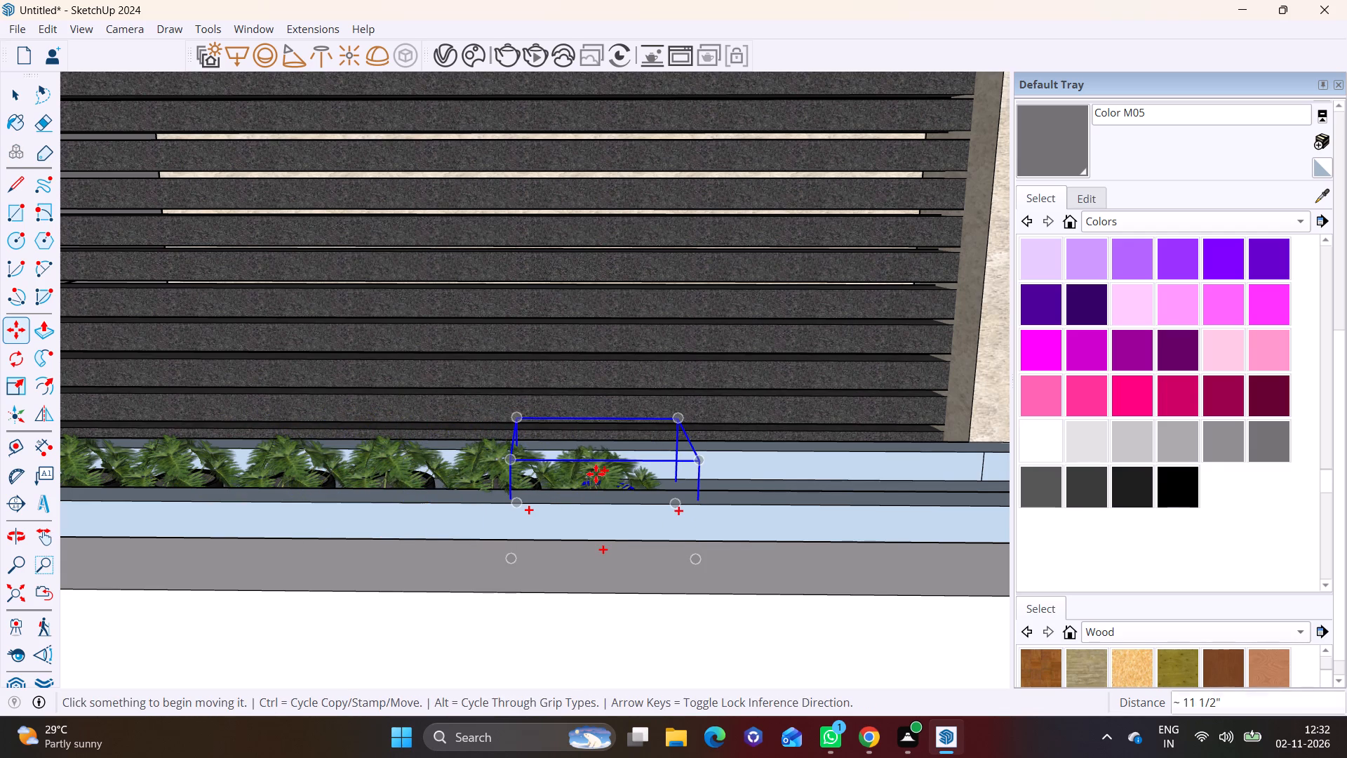
{"action": "left_click", "coordinate": [690, 466]}
Complete the plant row with four more copies up to the gate-side end of the trough, and leave the Move tool.
{"action": "scroll", "coordinate": [691, 466], "scroll_direction": "down", "scroll_amount": 2}
{"action": "middle_click_drag", "start_coordinate": [695, 466], "coordinate": [528, 487], "text": "shift"}
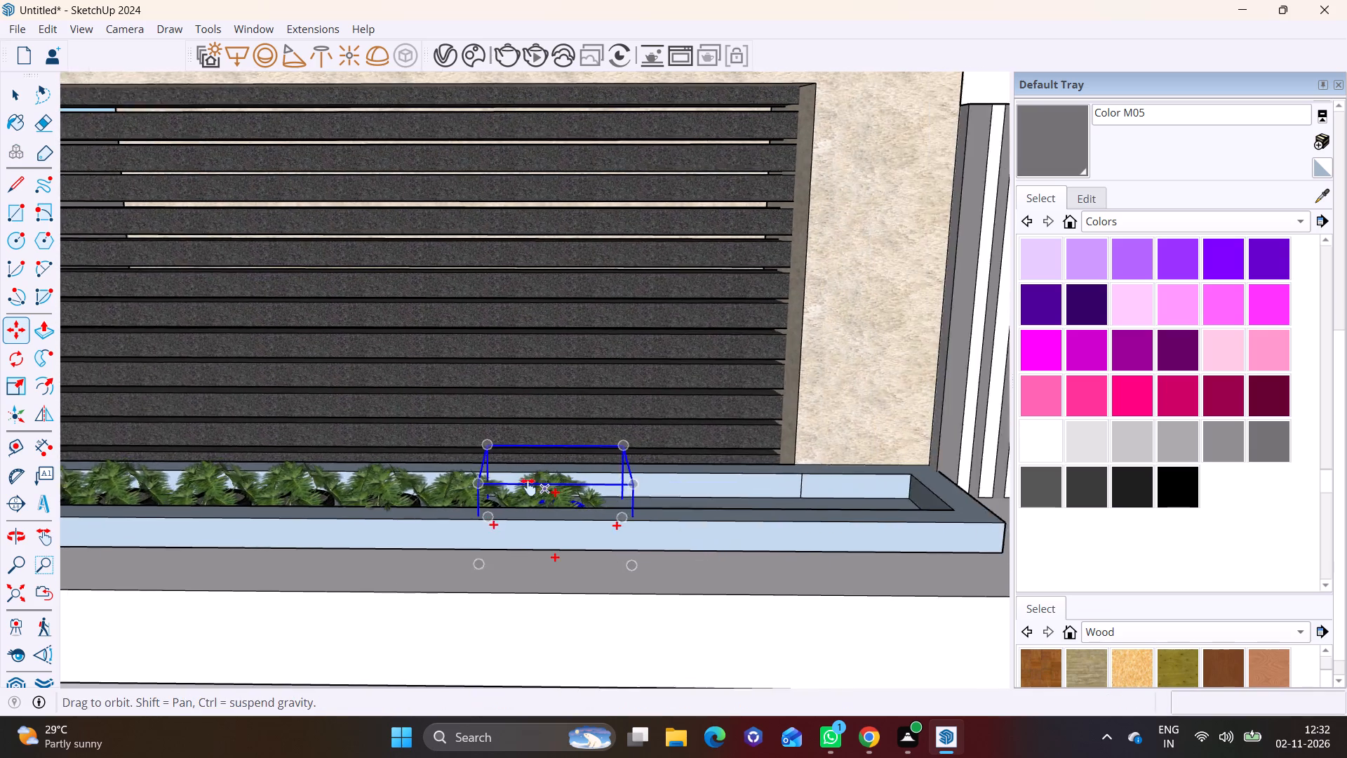
{"action": "middle_click_drag", "start_coordinate": [528, 487], "coordinate": [337, 487], "text": "shift"}
{"action": "left_click", "coordinate": [342, 488]}
{"action": "left_click", "coordinate": [427, 488]}
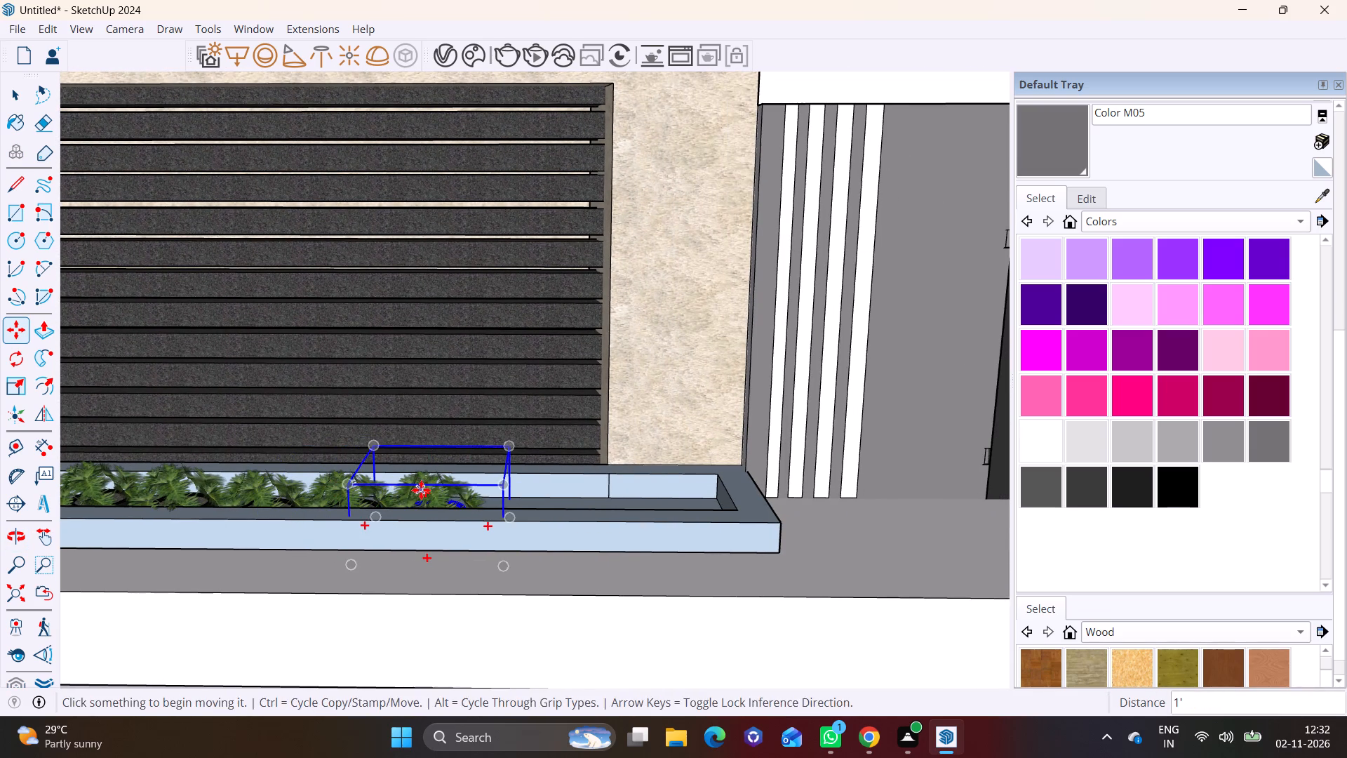
{"action": "left_click", "coordinate": [421, 490]}
{"action": "left_click", "coordinate": [513, 488]}
{"action": "left_click", "coordinate": [507, 491]}
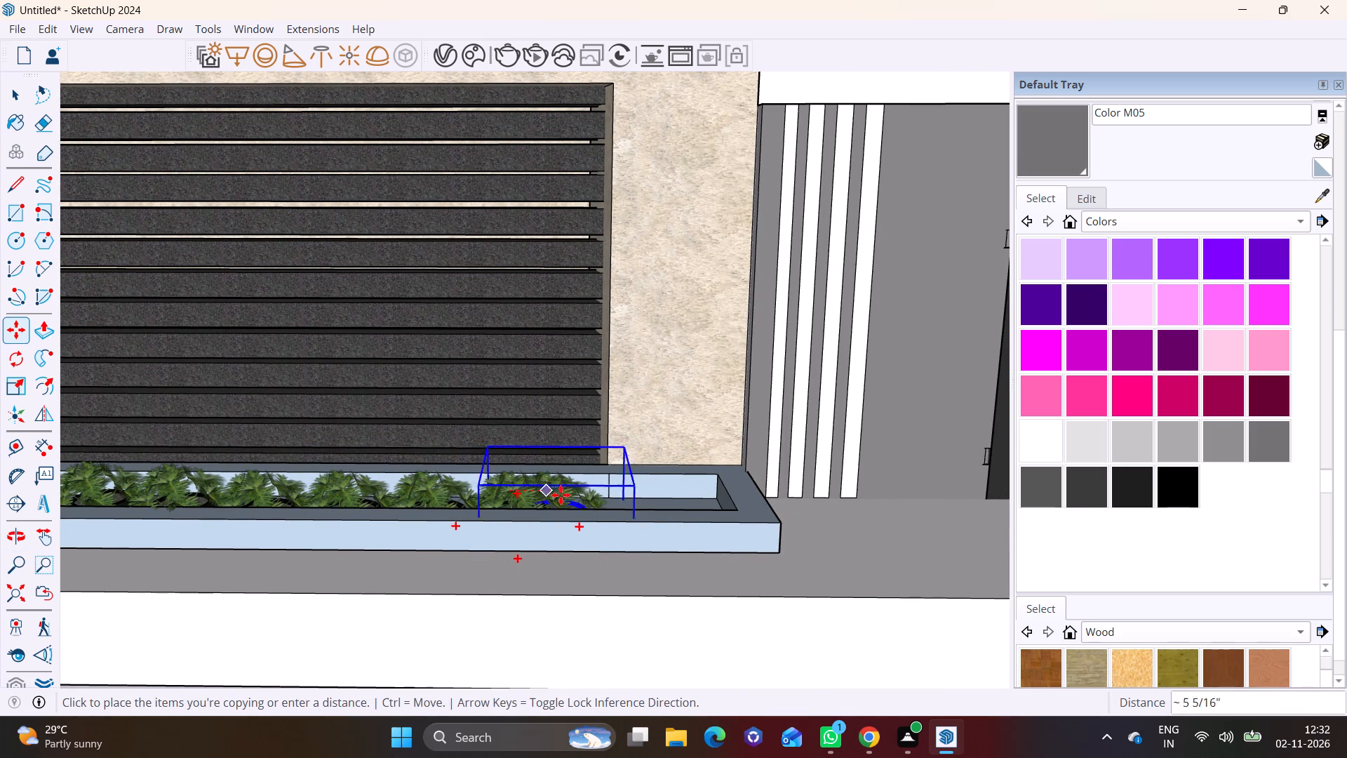
{"action": "left_click", "coordinate": [587, 491]}
{"action": "left_click", "coordinate": [598, 495]}
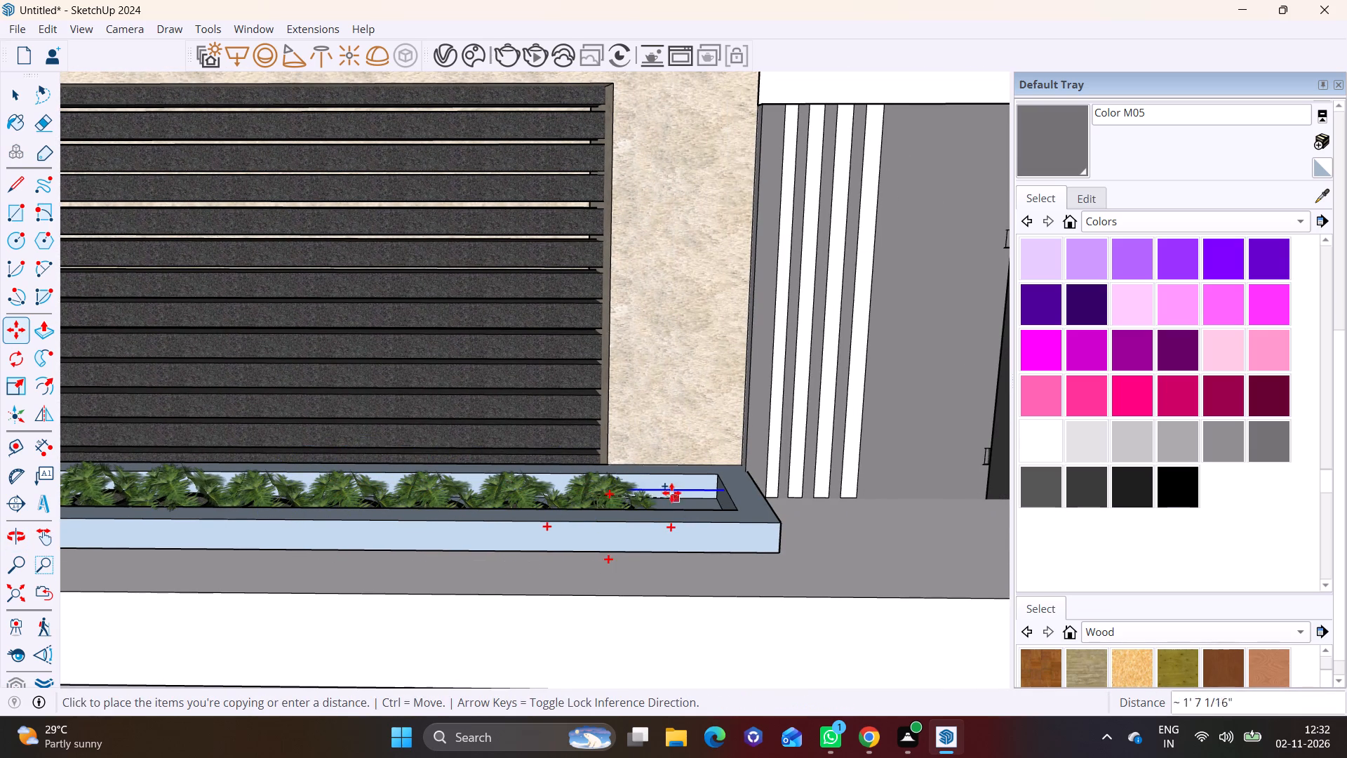
{"action": "left_click", "coordinate": [679, 487]}
{"action": "key", "text": "space"}
{"action": "left_click", "coordinate": [798, 526]}
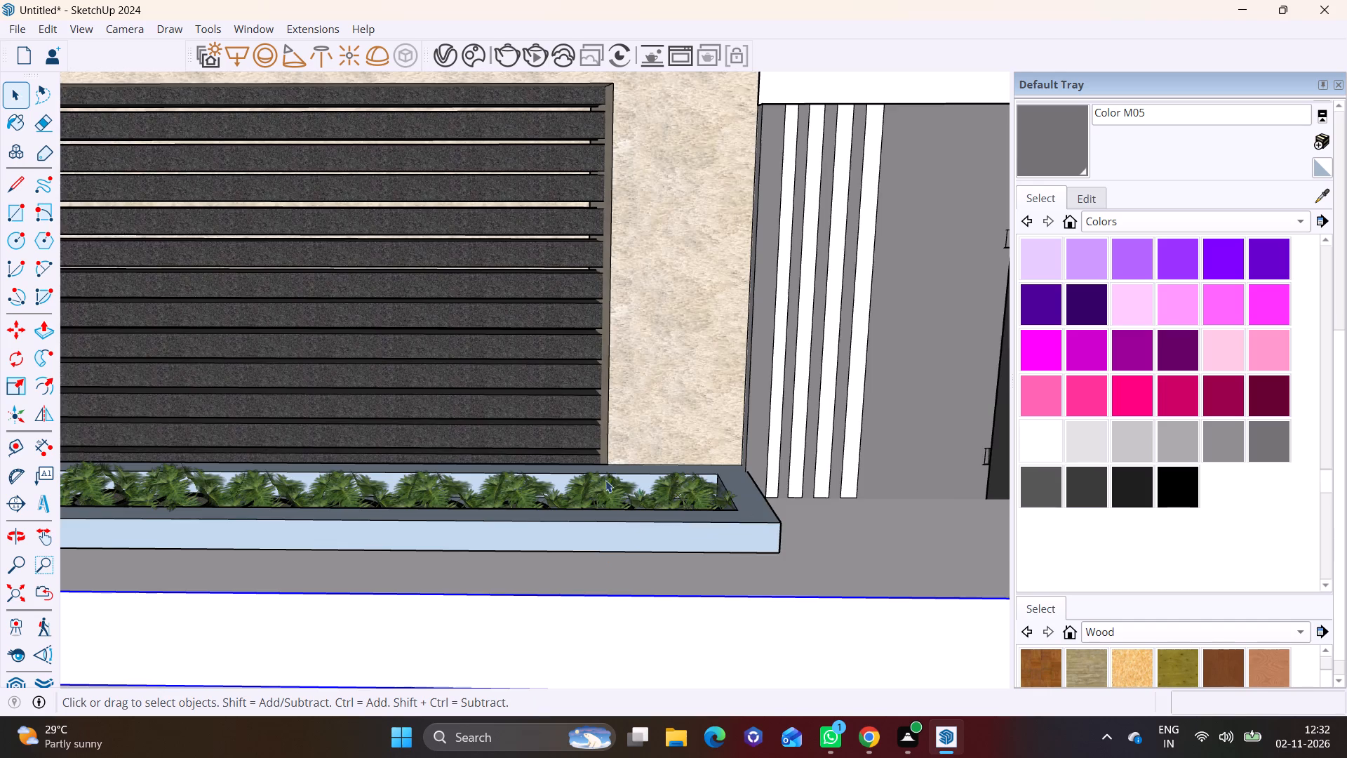
Examine the planted trough against the whole facade and look over the side boundary wall, with nothing selected.
{"action": "scroll", "coordinate": [600, 486], "scroll_direction": "down", "scroll_amount": 12}
{"action": "middle_click_drag", "start_coordinate": [586, 458], "coordinate": [564, 374]}
{"action": "scroll", "coordinate": [480, 436], "scroll_direction": "down", "scroll_amount": 3}
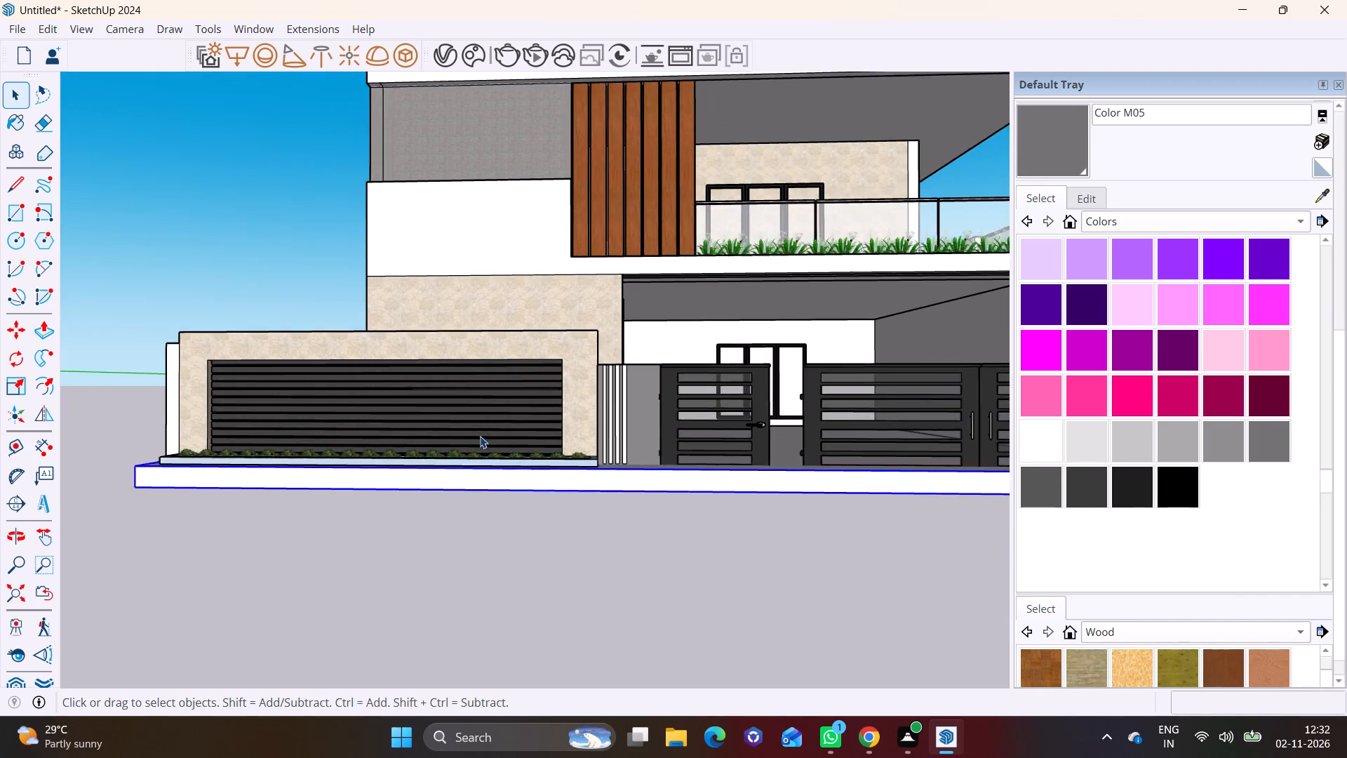
{"action": "scroll", "coordinate": [480, 436], "scroll_direction": "down", "scroll_amount": 6}
{"action": "middle_click_drag", "start_coordinate": [482, 431], "coordinate": [857, 339], "text": "shift"}
{"action": "middle_click_drag", "start_coordinate": [777, 360], "coordinate": [831, 557]}
{"action": "scroll", "coordinate": [520, 312], "scroll_direction": "up", "scroll_amount": 3}
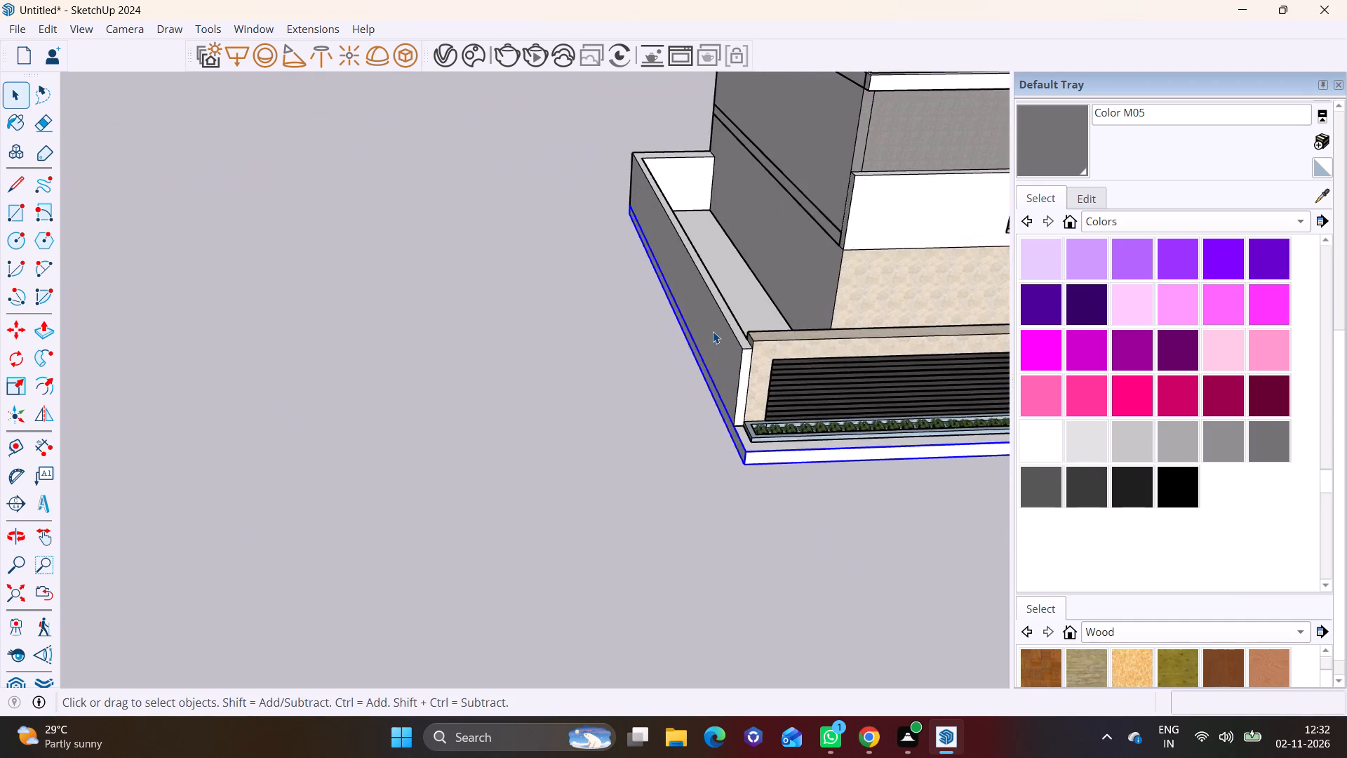
{"action": "scroll", "coordinate": [713, 331], "scroll_direction": "up", "scroll_amount": 2}
{"action": "middle_click_drag", "start_coordinate": [713, 331], "coordinate": [934, 274]}
{"action": "left_click", "coordinate": [677, 474]}
{"action": "key", "text": "space"}
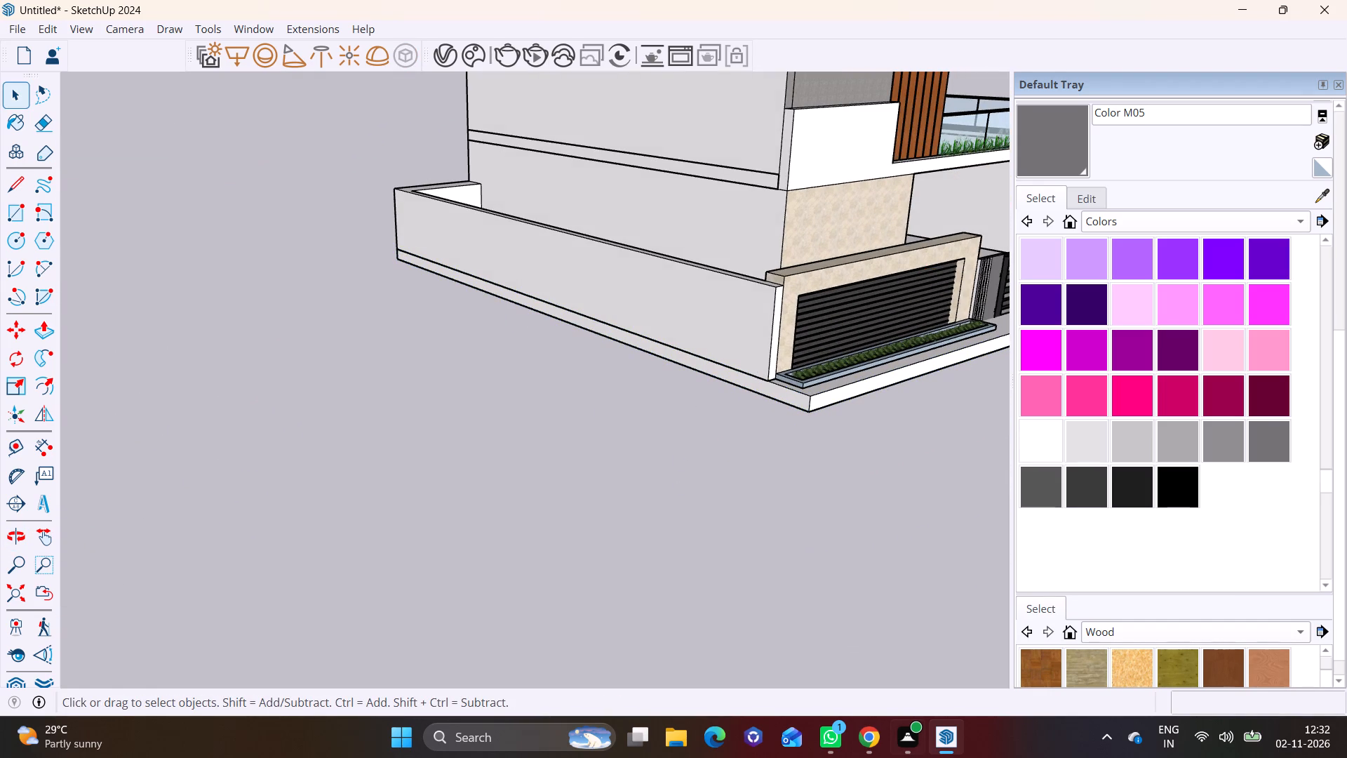
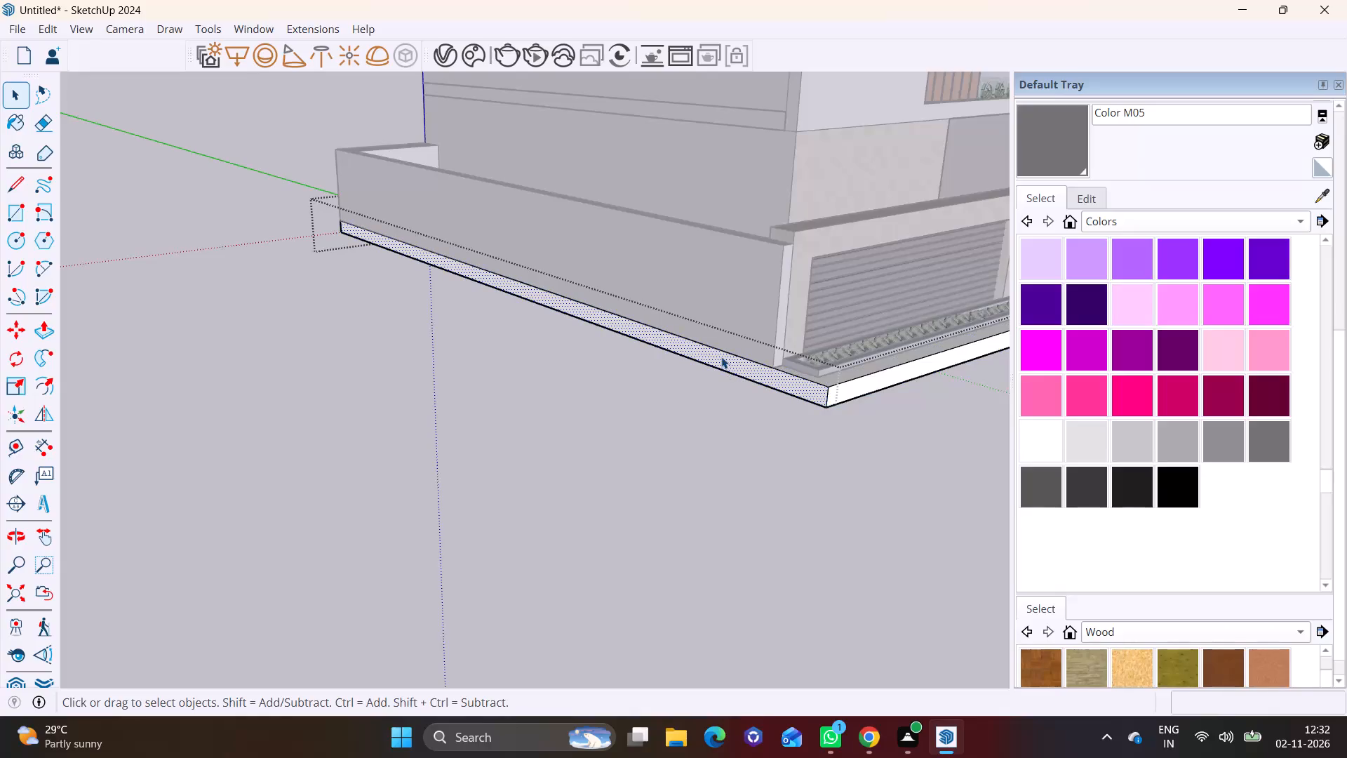
Push/Pull the side face of the base slab outward about 20' beyond the side boundary wall.
{"action": "left_click", "coordinate": [721, 357]}
{"action": "left_click", "coordinate": [39, 321]}
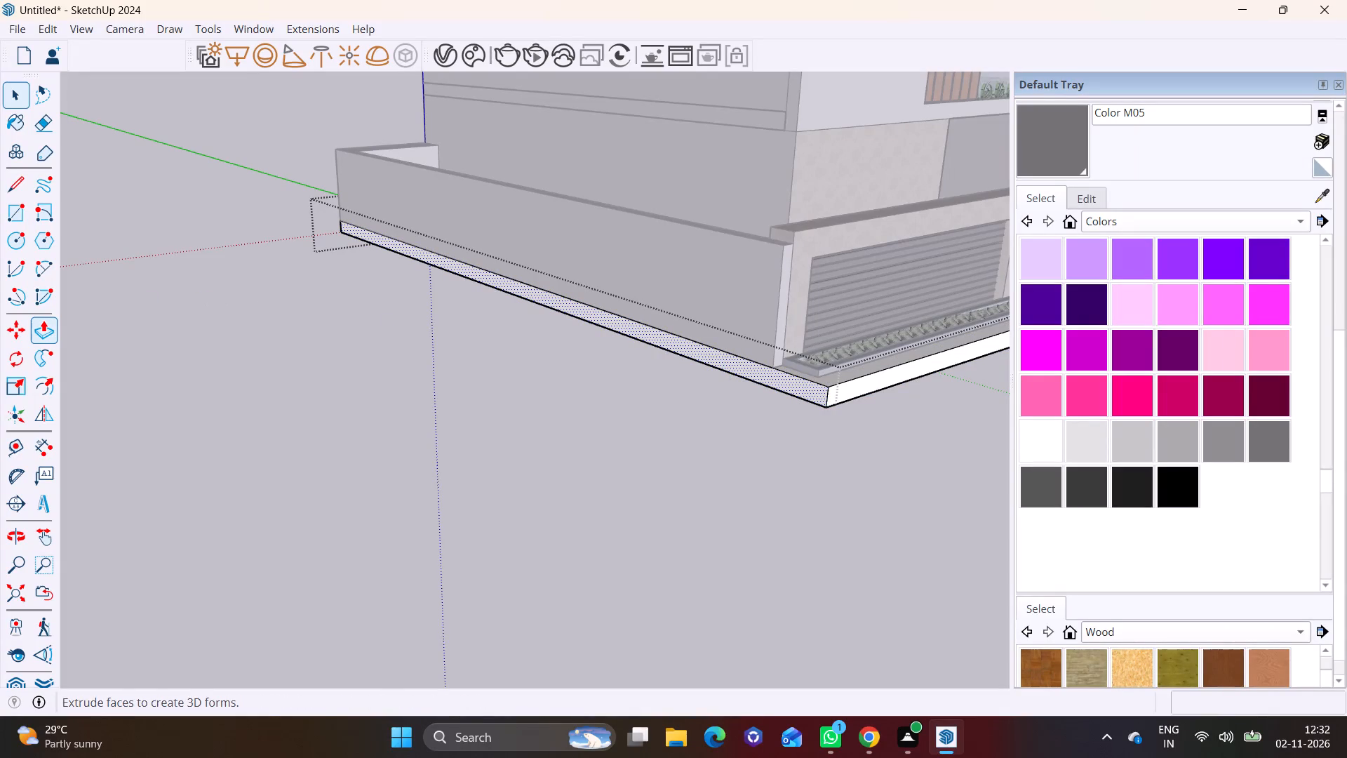
{"action": "left_click", "coordinate": [640, 324]}
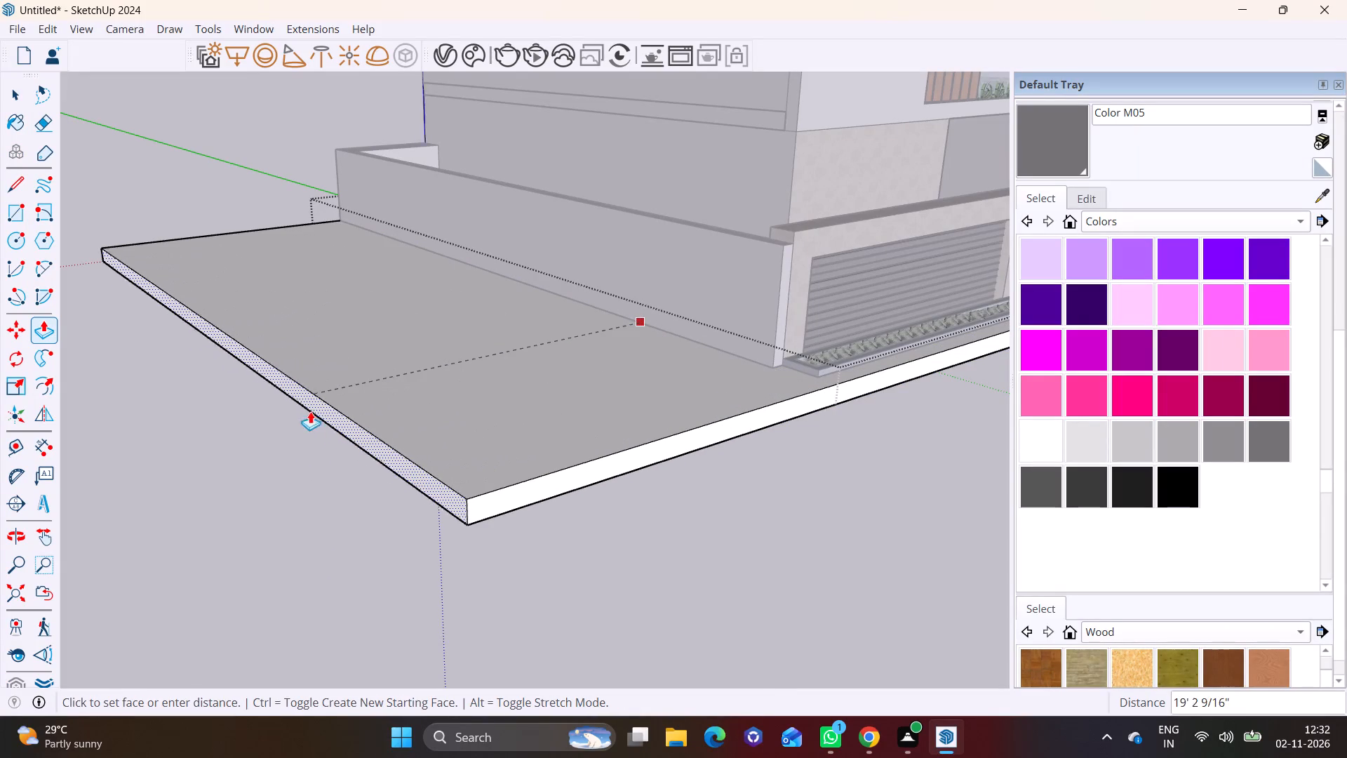
{"action": "left_click", "coordinate": [283, 411]}
{"action": "key", "text": "space"}
{"action": "middle_click_drag", "start_coordinate": [802, 464], "coordinate": [587, 557]}
{"action": "key", "text": "space"}
{"action": "left_click", "coordinate": [551, 558]}
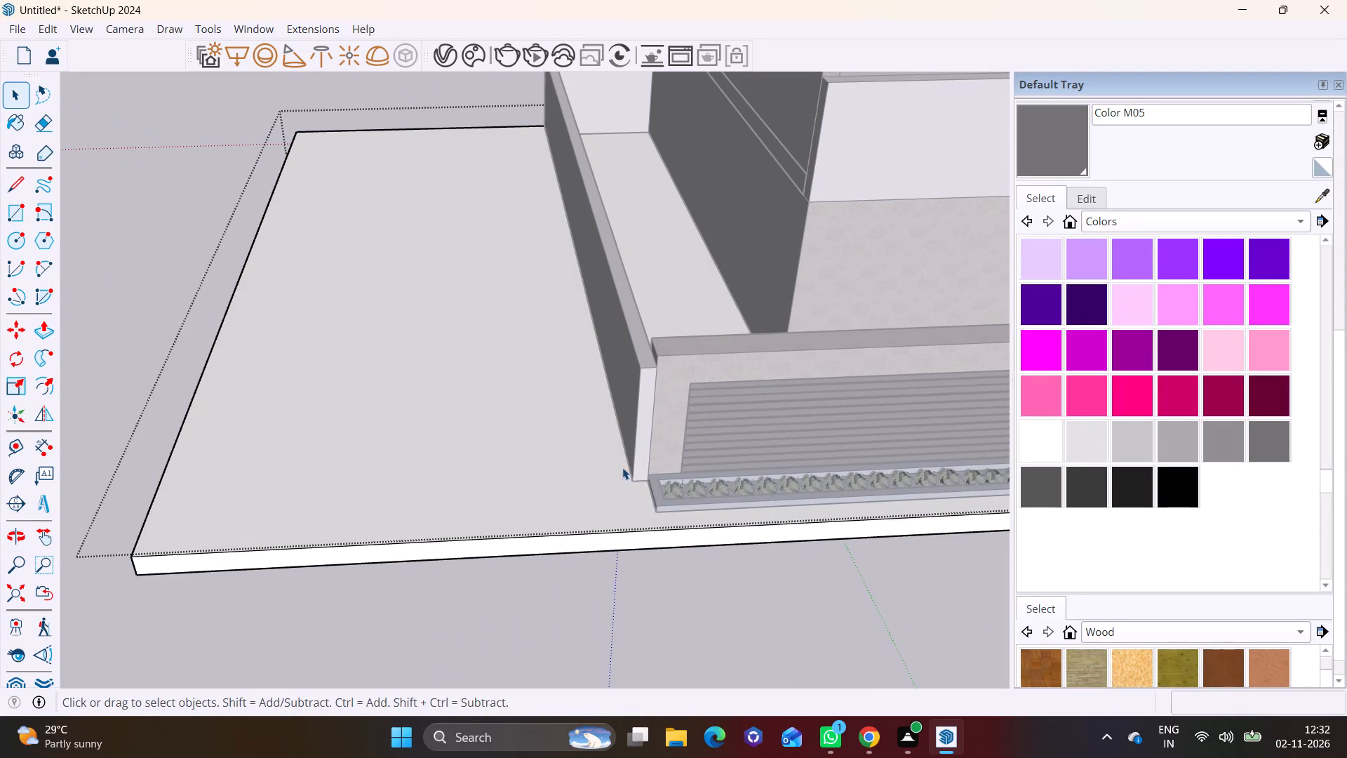
{"action": "left_click", "coordinate": [558, 603]}
Draw a vertical line from base to top on the side boundary wall's outer face, marking a narrow strip at its front end.
{"action": "scroll", "coordinate": [594, 481], "scroll_direction": "up", "scroll_amount": 6}
{"action": "middle_click_drag", "start_coordinate": [661, 413], "coordinate": [853, 339]}
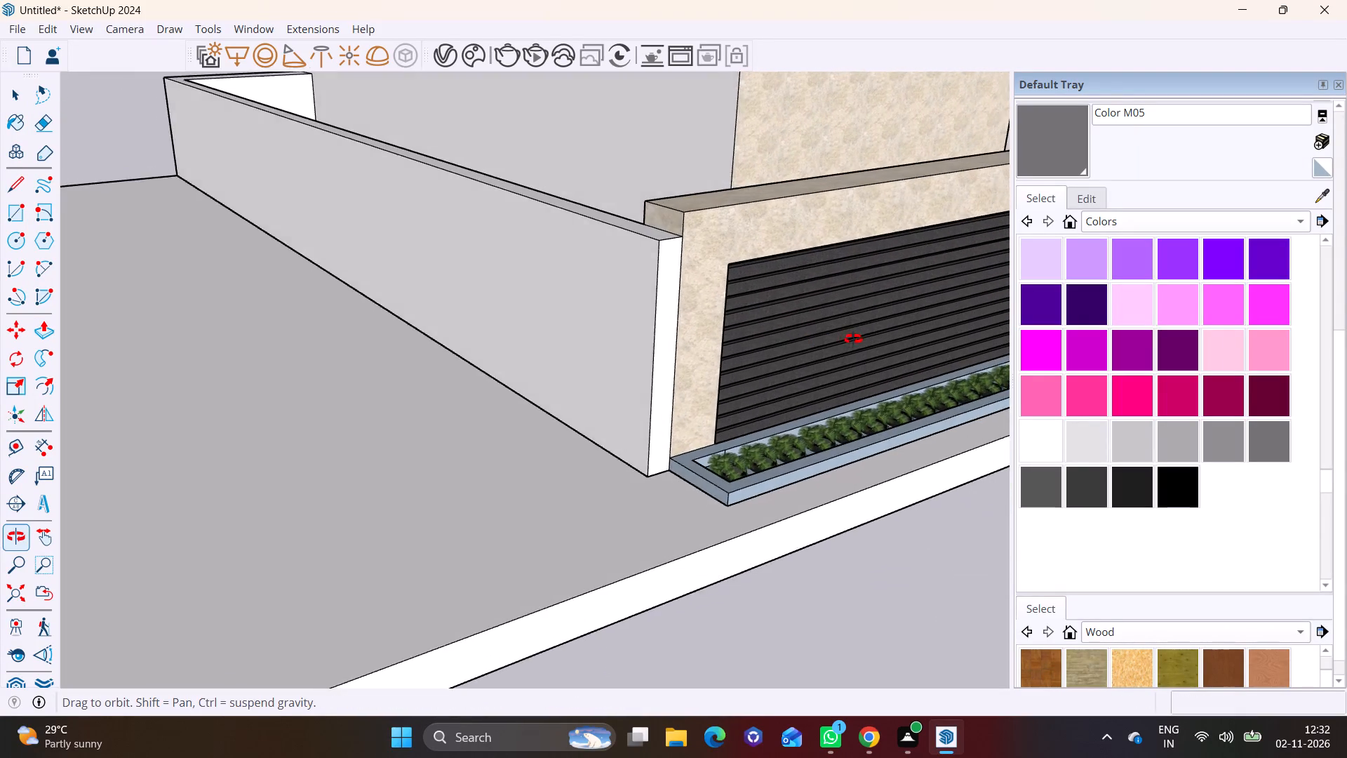
{"action": "middle_click_drag", "start_coordinate": [853, 339], "coordinate": [872, 313]}
{"action": "scroll", "coordinate": [721, 203], "scroll_direction": "down", "scroll_amount": 3}
{"action": "middle_click_drag", "start_coordinate": [720, 203], "coordinate": [639, 328], "text": "shift"}
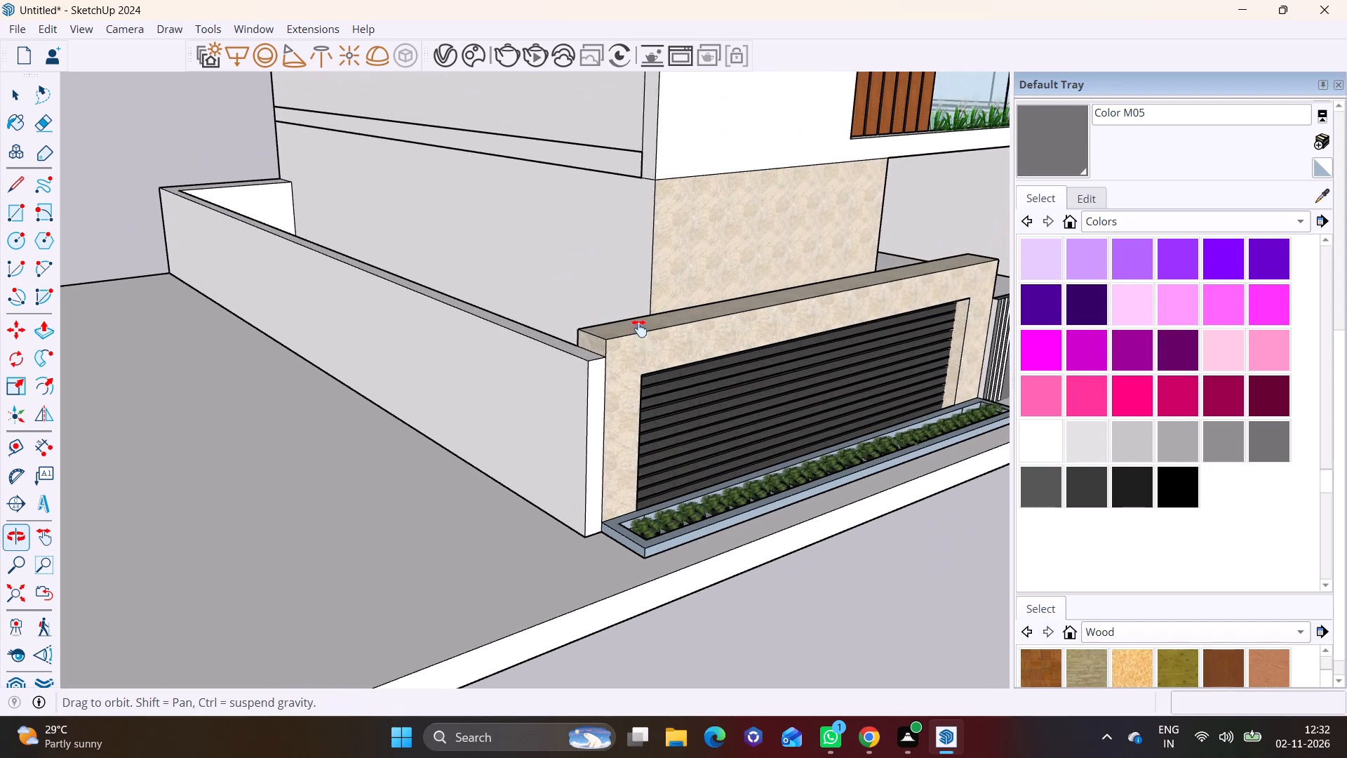
{"action": "middle_click_drag", "start_coordinate": [639, 328], "coordinate": [638, 330], "text": "shift"}
{"action": "scroll", "coordinate": [598, 362], "scroll_direction": "up", "scroll_amount": 3}
{"action": "middle_click_drag", "start_coordinate": [568, 413], "coordinate": [713, 376]}
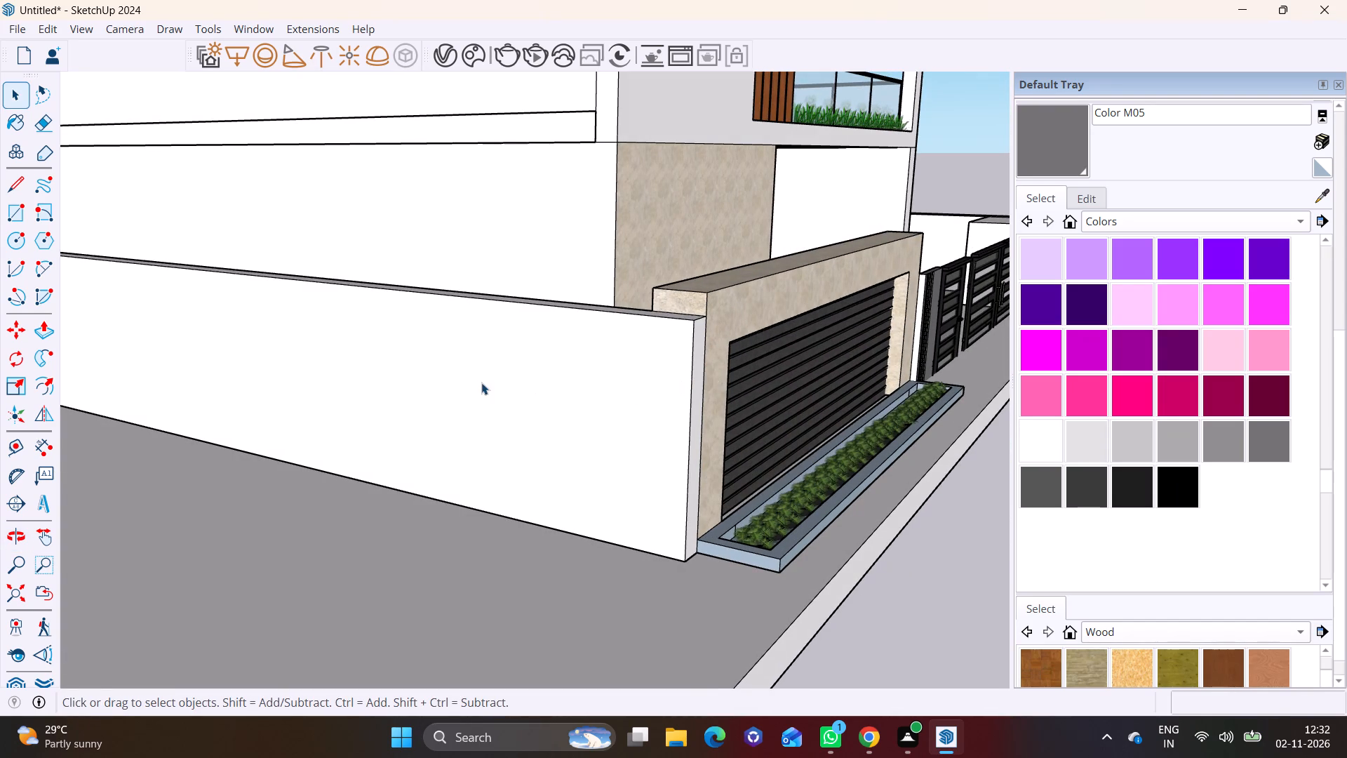
{"action": "left_click", "coordinate": [20, 195]}
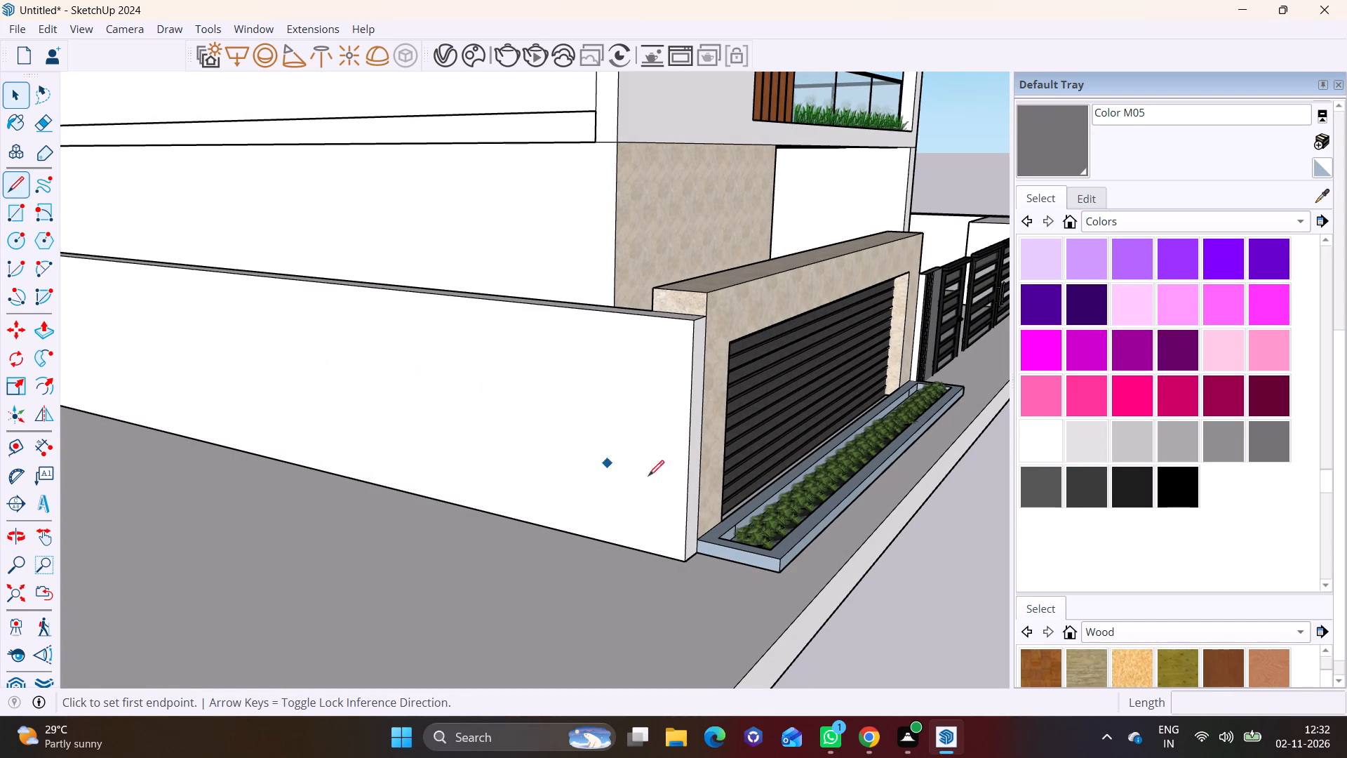
{"action": "left_click", "coordinate": [662, 555]}
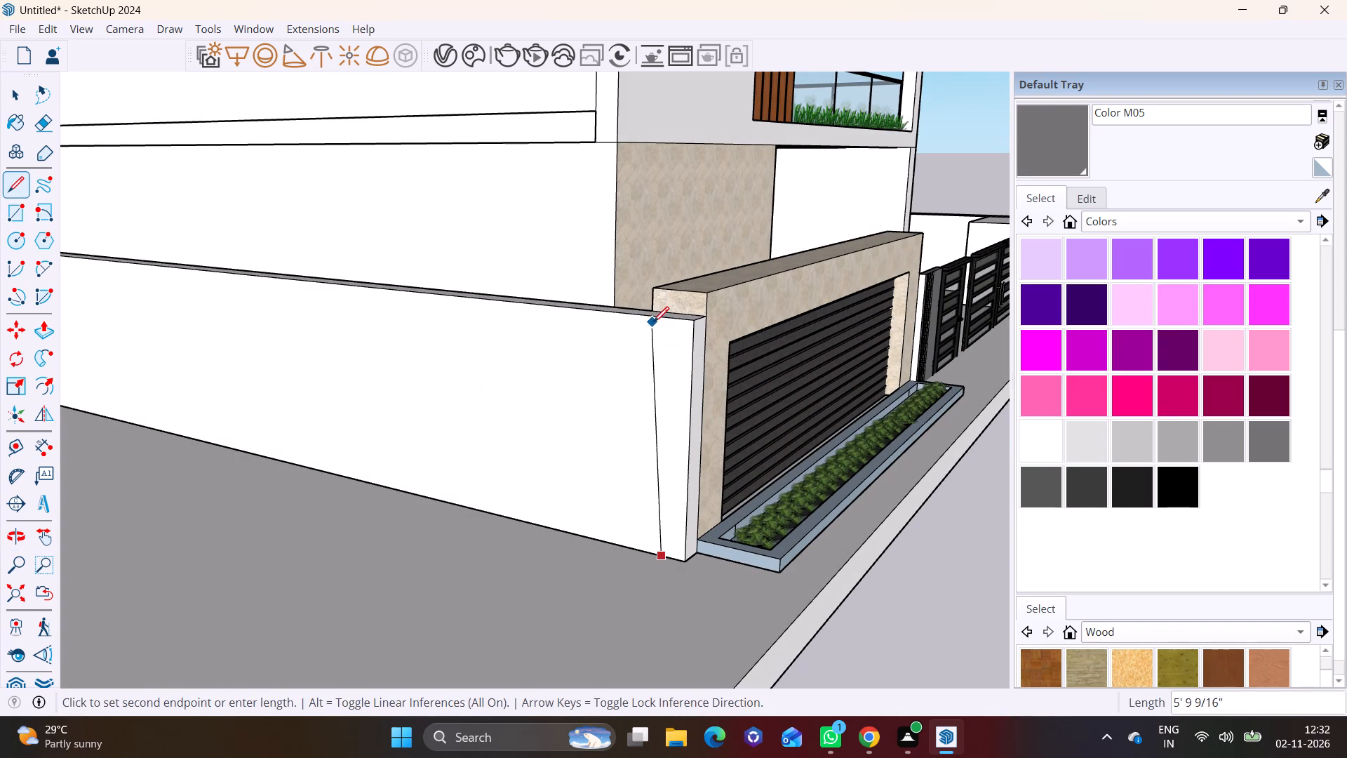
{"action": "left_click", "coordinate": [660, 318]}
{"action": "key", "text": "space"}
Push/Pull the narrow strip outward about 20' 10" to extend the front boundary wall to the slab's outer edge.
{"action": "left_click", "coordinate": [680, 375]}
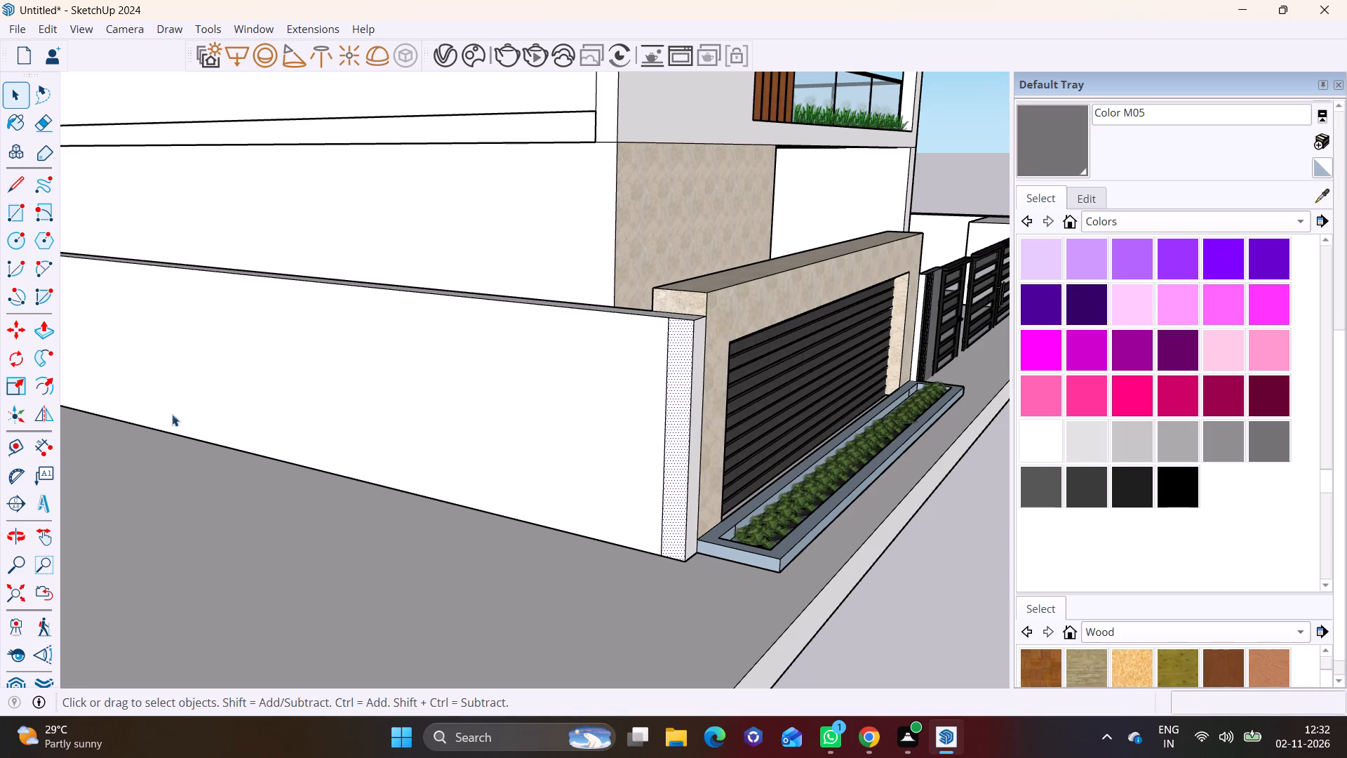
{"action": "left_click", "coordinate": [38, 333]}
{"action": "left_click", "coordinate": [683, 463]}
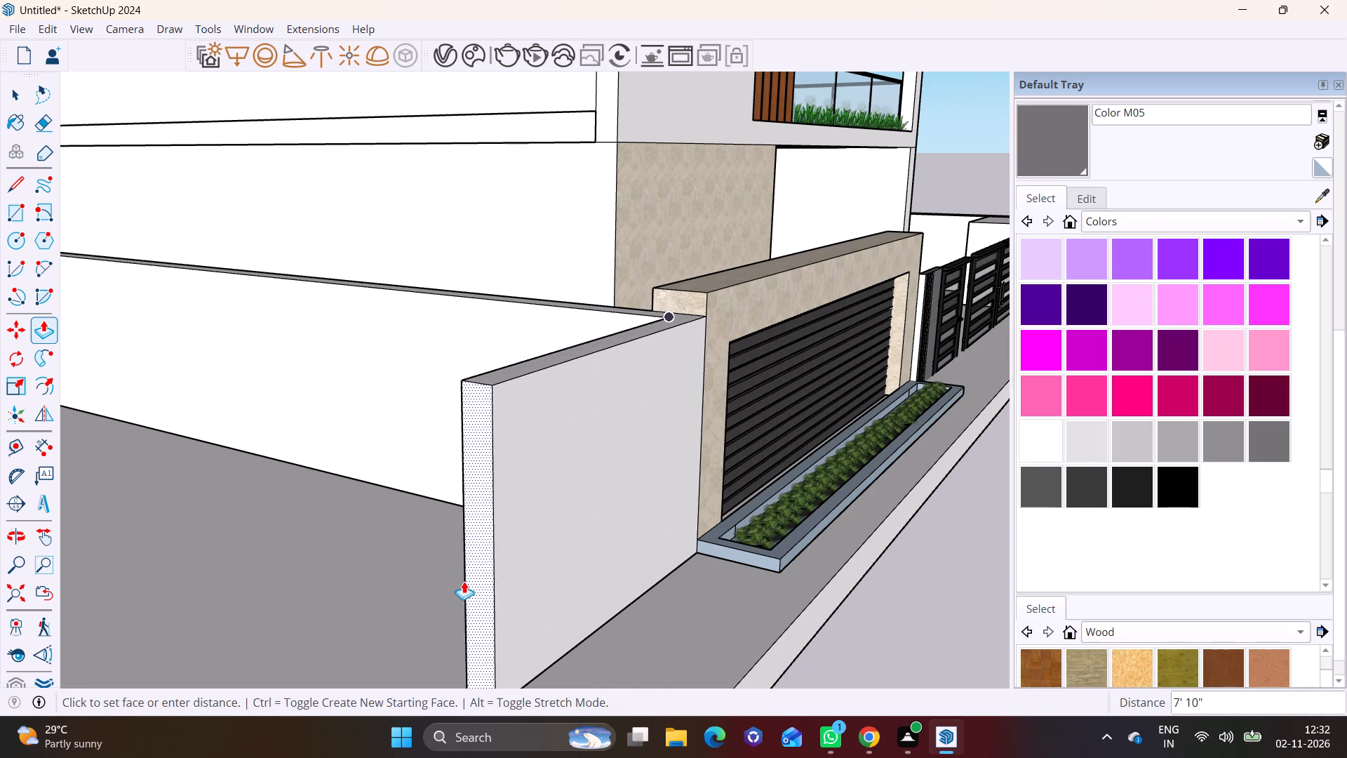
{"action": "scroll", "coordinate": [462, 582], "scroll_direction": "down", "scroll_amount": 10}
{"action": "middle_click_drag", "start_coordinate": [462, 582], "coordinate": [671, 426], "text": "shift"}
{"action": "left_click", "coordinate": [593, 620]}
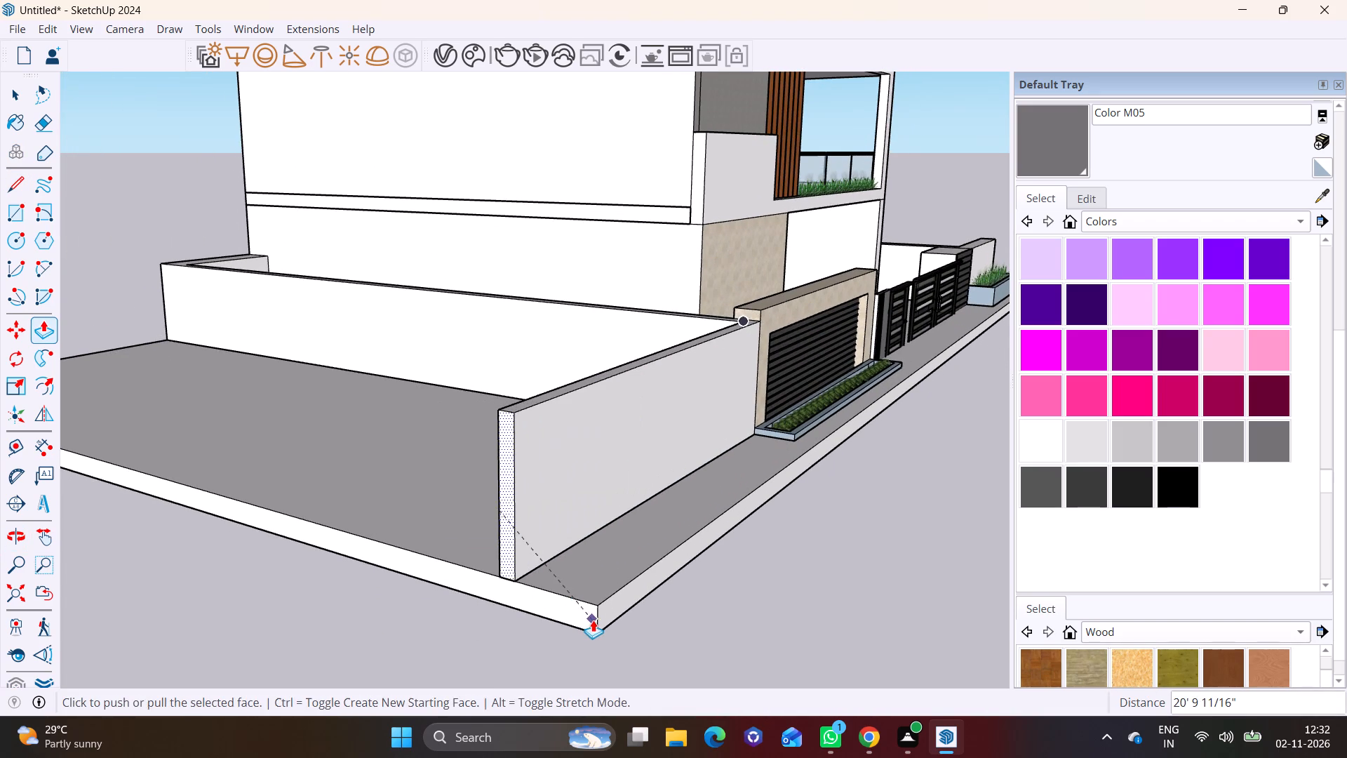
{"action": "key", "text": "space"}
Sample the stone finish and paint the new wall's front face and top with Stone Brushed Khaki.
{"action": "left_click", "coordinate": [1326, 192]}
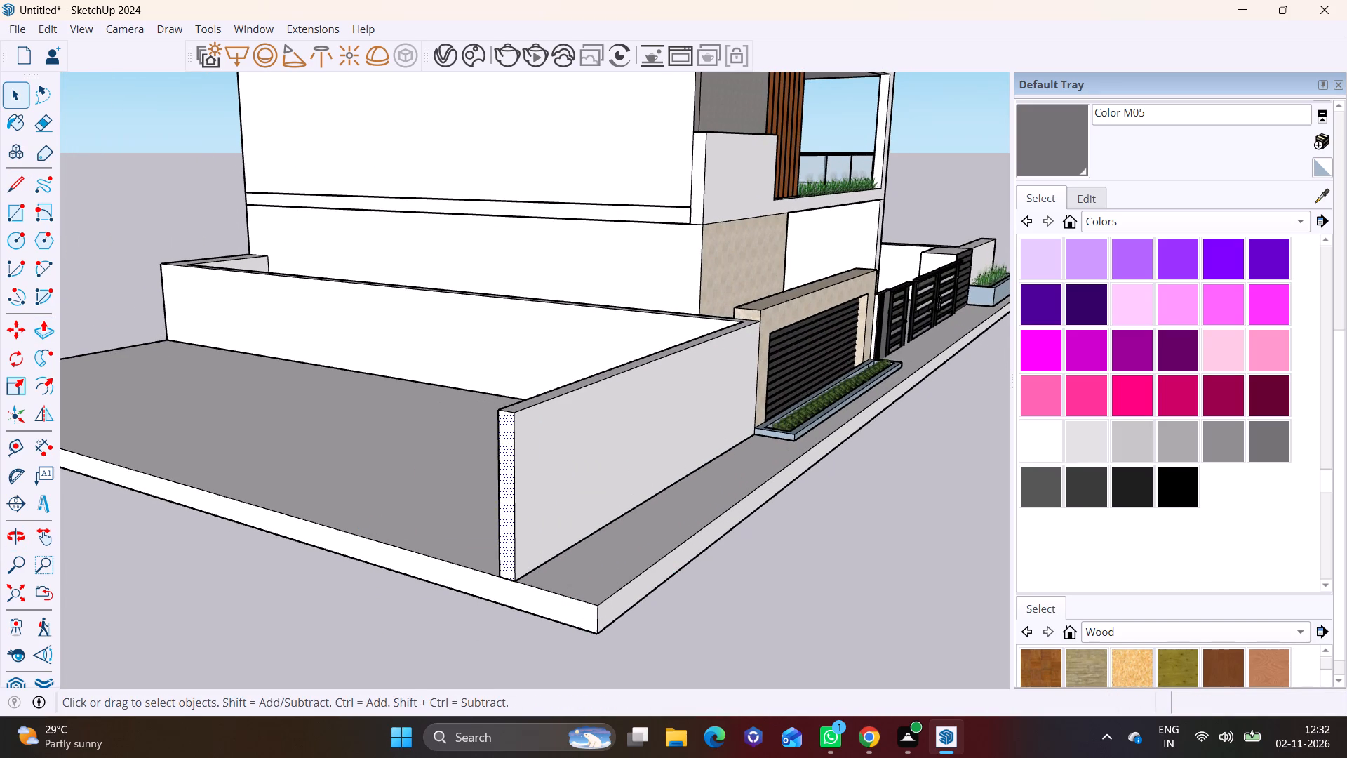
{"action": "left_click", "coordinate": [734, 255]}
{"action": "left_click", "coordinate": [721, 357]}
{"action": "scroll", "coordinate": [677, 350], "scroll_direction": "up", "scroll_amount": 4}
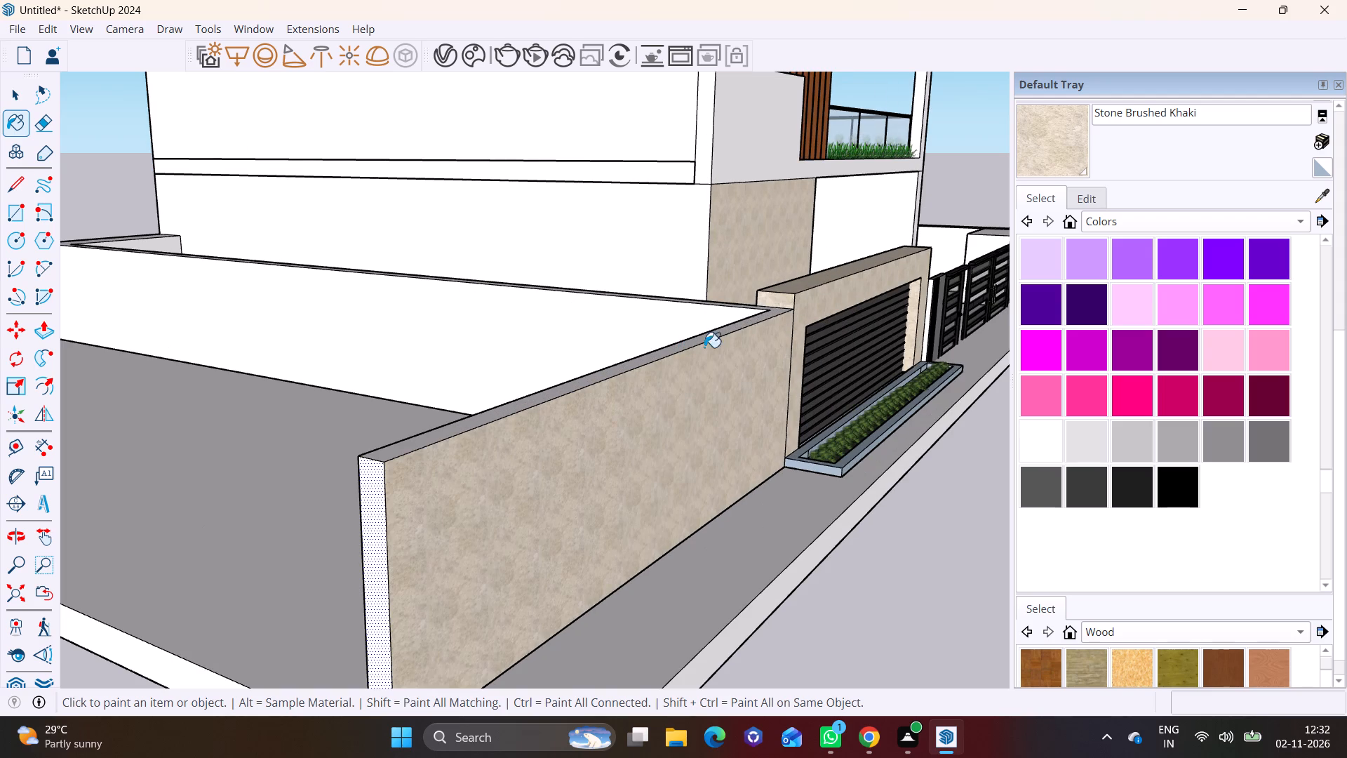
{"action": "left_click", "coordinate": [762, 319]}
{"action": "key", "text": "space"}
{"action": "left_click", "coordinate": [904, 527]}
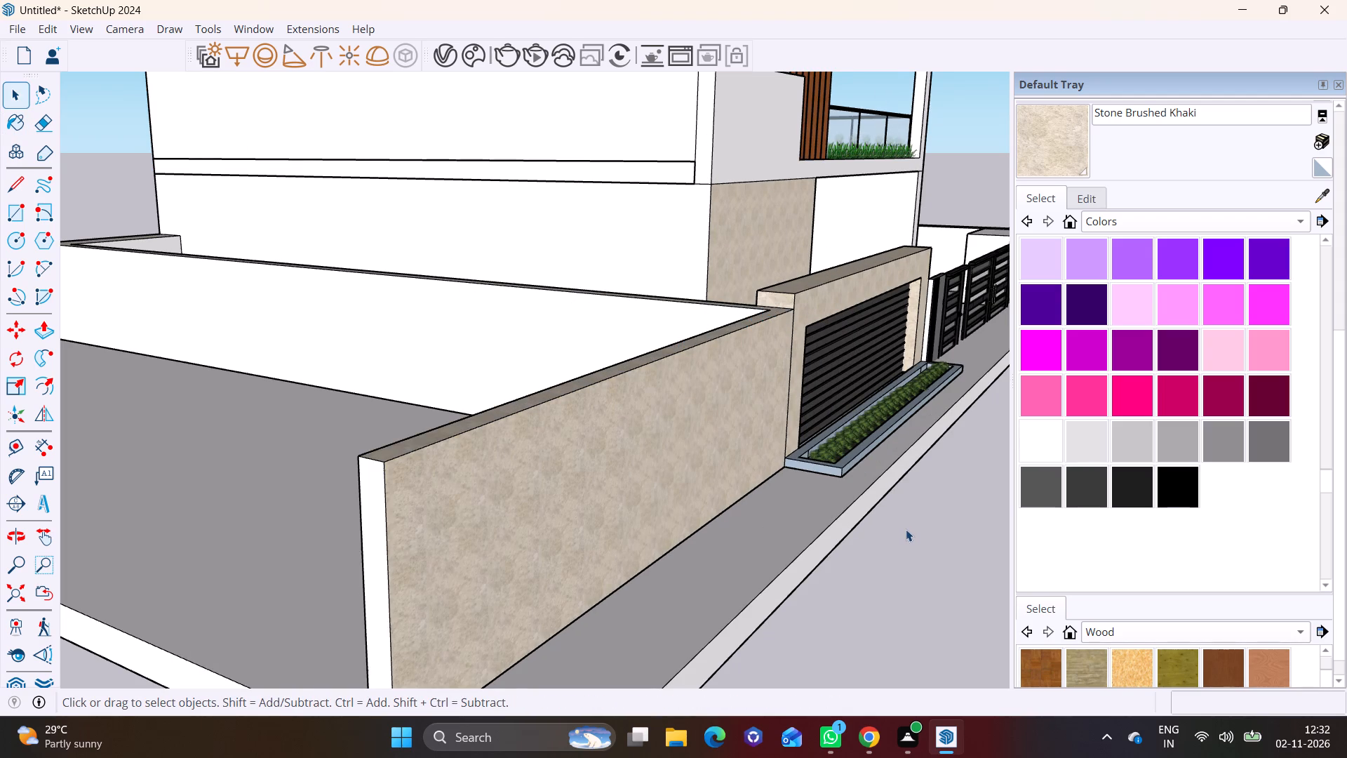
Repaint the new front wall's street face and top with Color M04.
{"action": "scroll", "coordinate": [907, 529], "scroll_direction": "down", "scroll_amount": 3}
{"action": "middle_click_drag", "start_coordinate": [907, 529], "coordinate": [330, 394]}
{"action": "scroll", "coordinate": [460, 392], "scroll_direction": "down", "scroll_amount": 3}
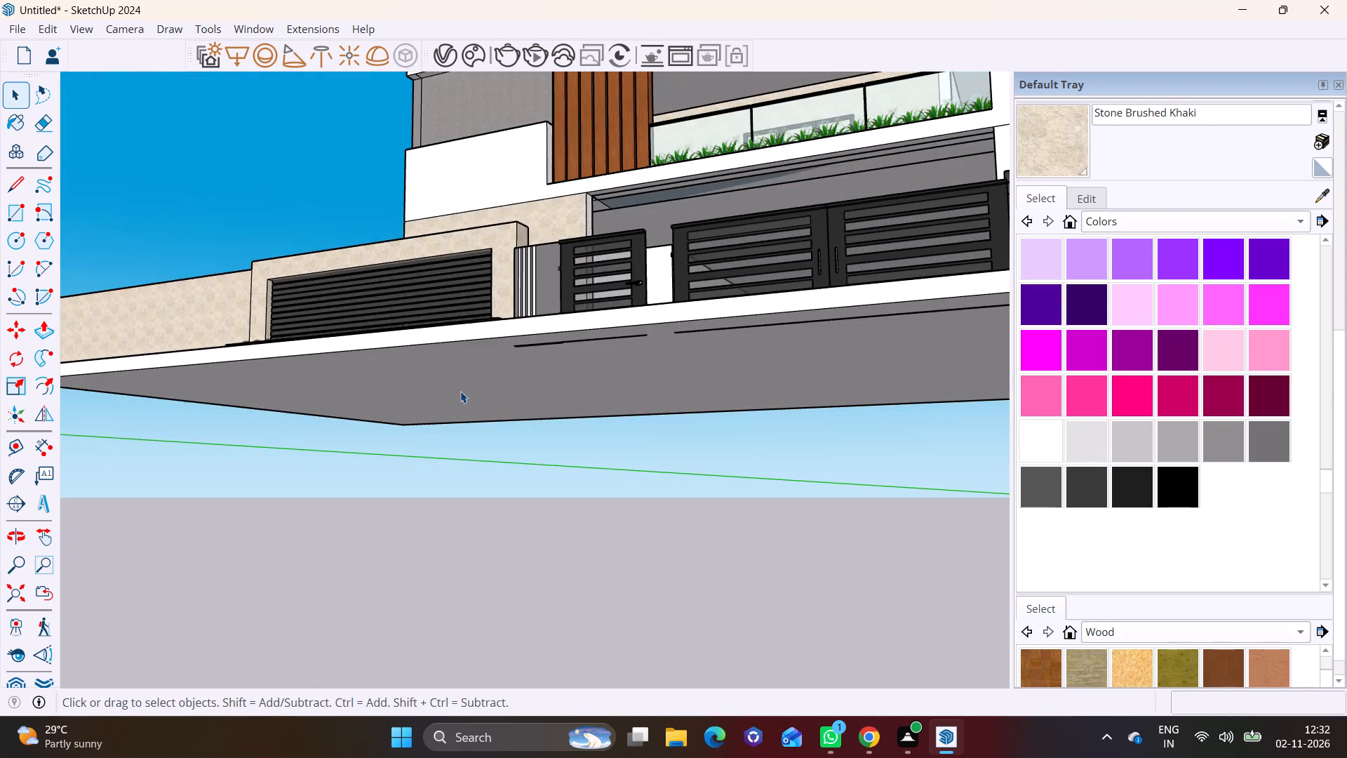
{"action": "middle_click_drag", "start_coordinate": [612, 357], "coordinate": [906, 512], "text": "shift"}
{"action": "left_click", "coordinate": [1214, 444]}
{"action": "left_click", "coordinate": [464, 455]}
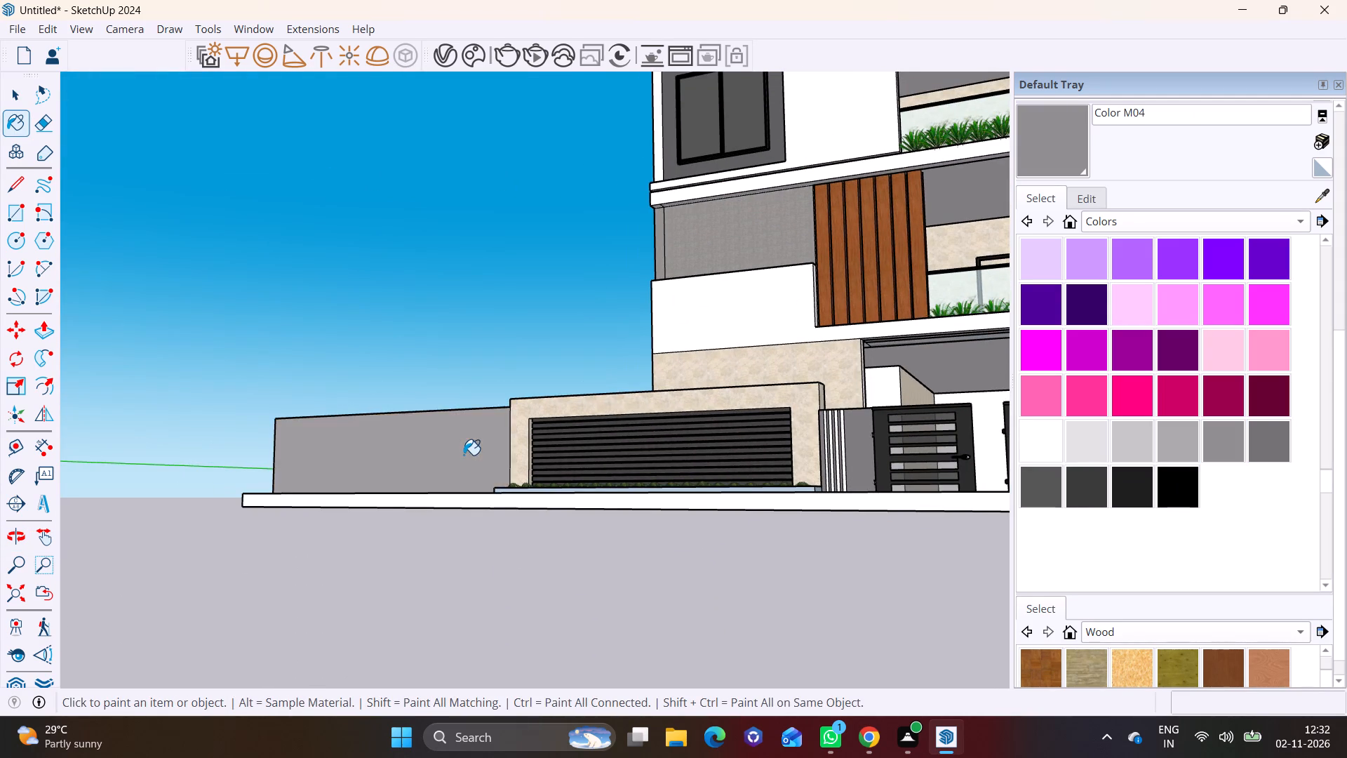
{"action": "middle_click_drag", "start_coordinate": [464, 455], "coordinate": [469, 596]}
{"action": "scroll", "coordinate": [495, 442], "scroll_direction": "up", "scroll_amount": 7}
{"action": "left_click", "coordinate": [511, 376]}
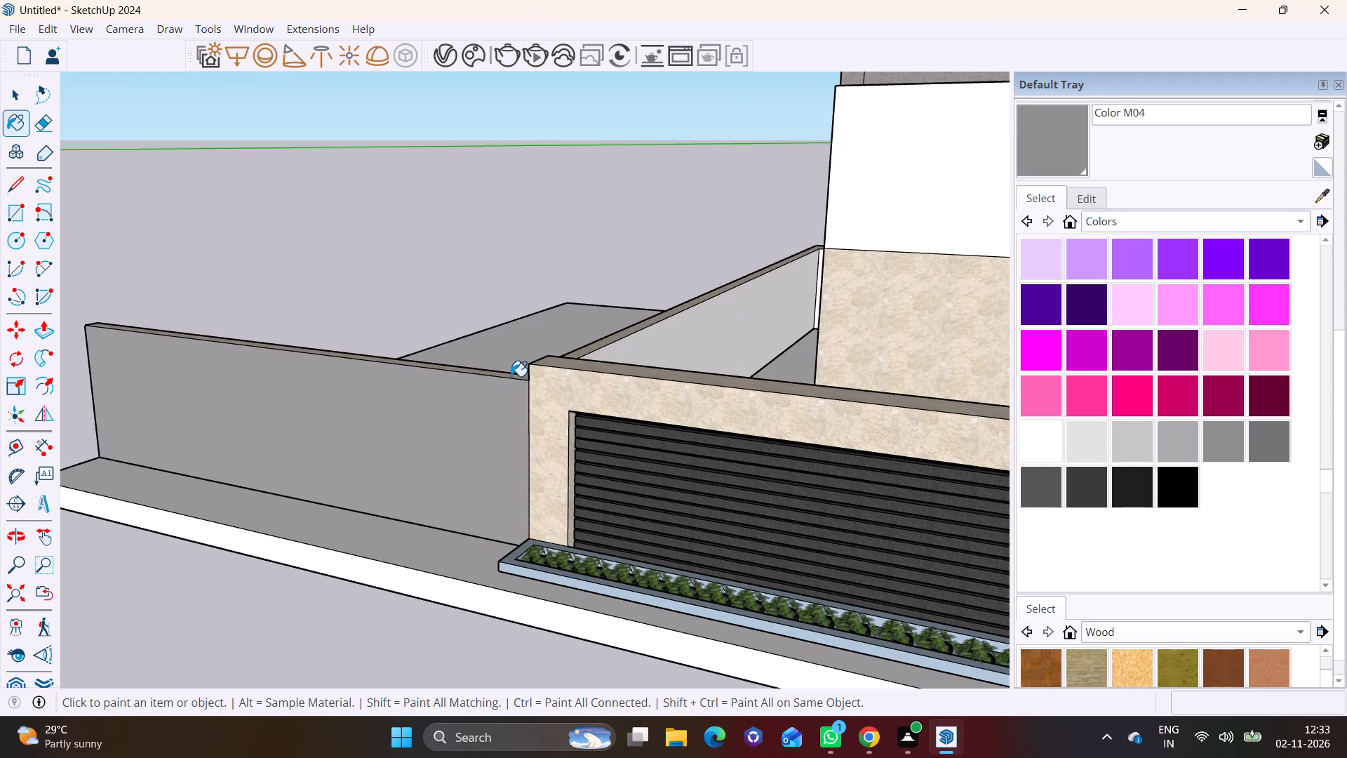
{"action": "key", "text": "space"}
Paint the white first-floor facade panel and its connected surround with Color M03.
{"action": "scroll", "coordinate": [425, 456], "scroll_direction": "down", "scroll_amount": 10}
{"action": "middle_click_drag", "start_coordinate": [446, 461], "coordinate": [368, 453], "text": "shift"}
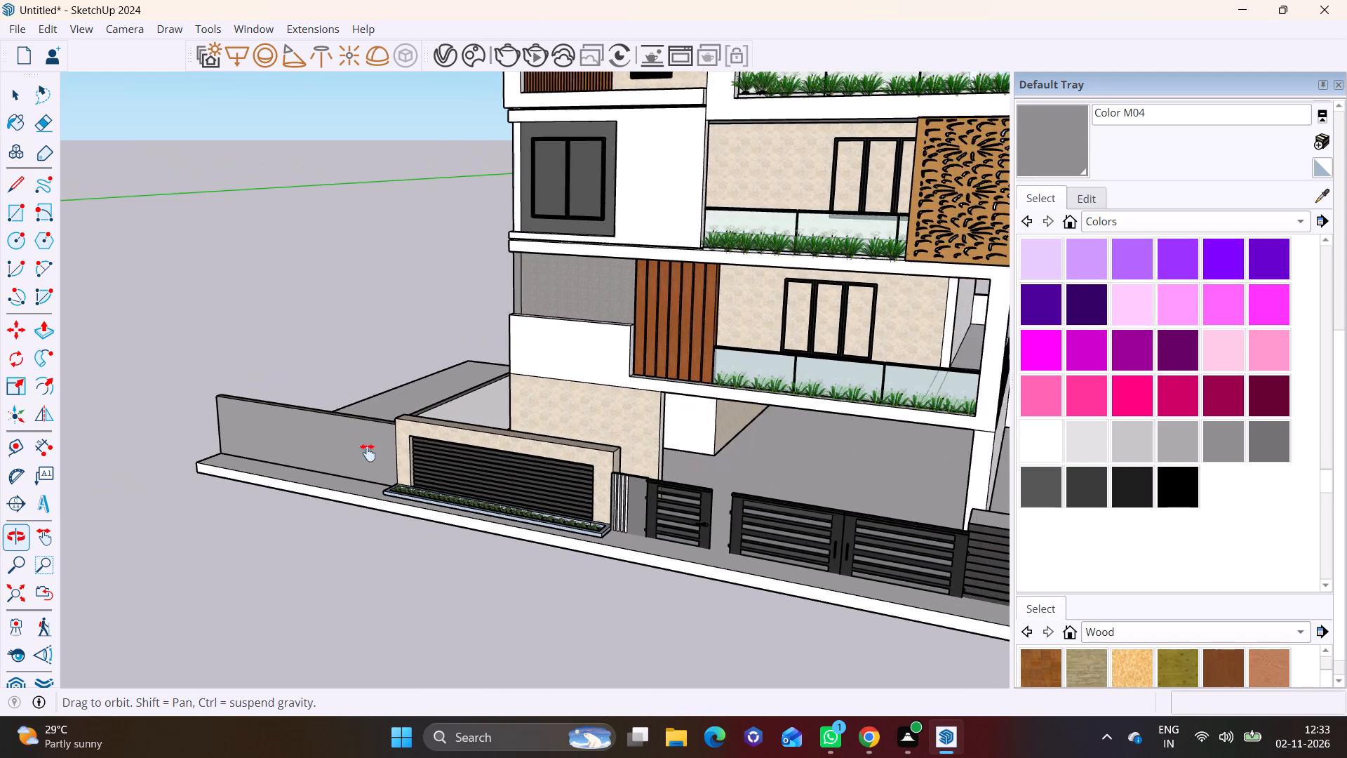
{"action": "middle_click_drag", "start_coordinate": [368, 453], "coordinate": [305, 472], "text": "shift"}
{"action": "scroll", "coordinate": [461, 453], "scroll_direction": "down", "scroll_amount": 2}
{"action": "middle_click_drag", "start_coordinate": [461, 453], "coordinate": [479, 432]}
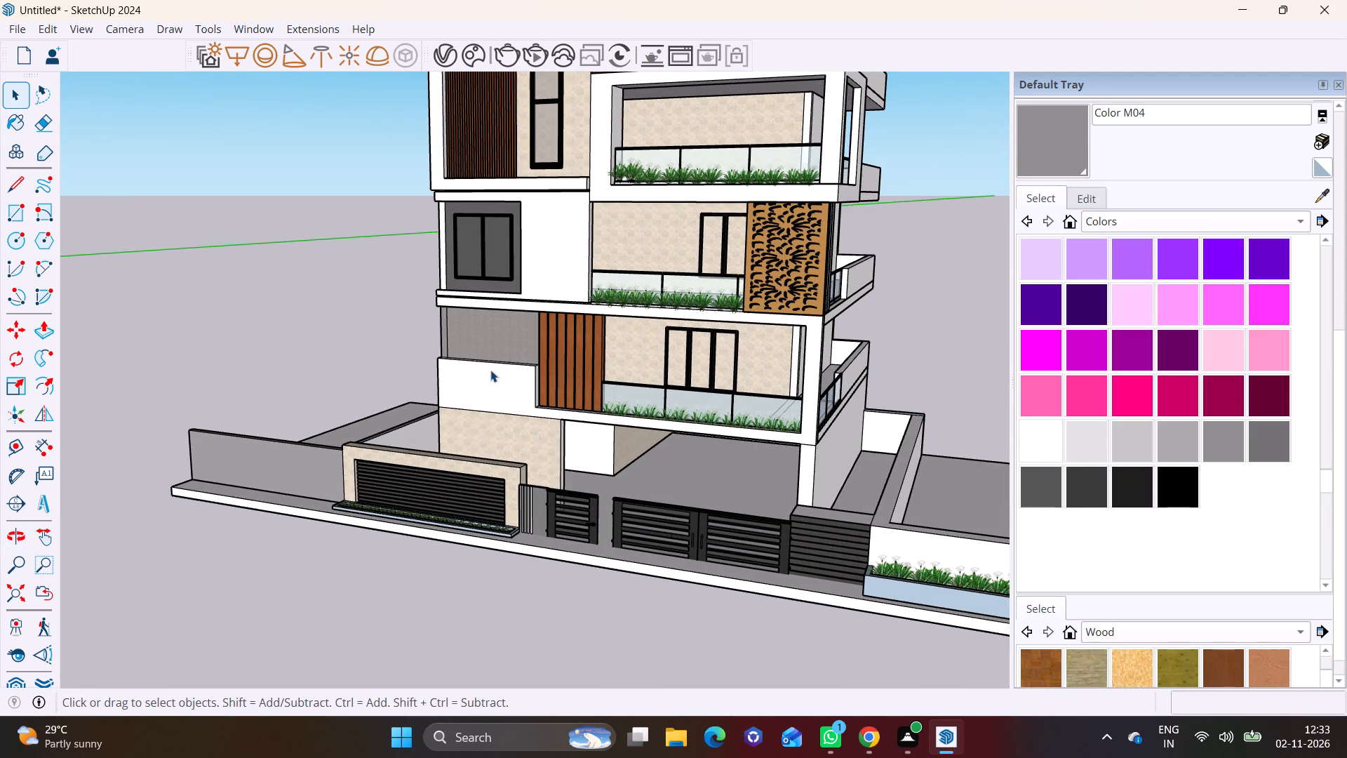
{"action": "left_click", "coordinate": [491, 366]}
{"action": "left_click", "coordinate": [1193, 440]}
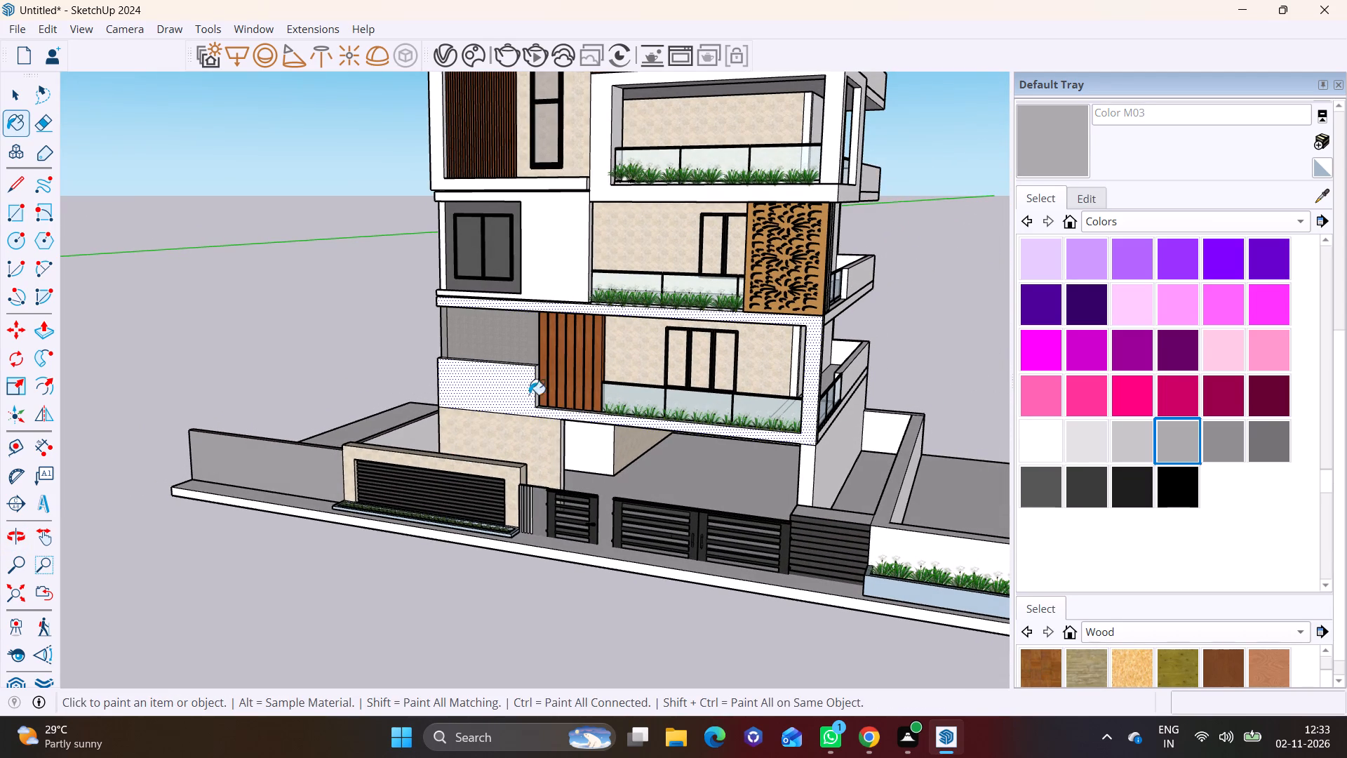
{"action": "left_click", "coordinate": [518, 390]}
{"action": "key", "text": "space"}
{"action": "left_click", "coordinate": [284, 314]}
Paint the second-floor window wall, the upper facade frame, the third-floor balcony frame and the roof slab fascia with Color M02.
{"action": "middle_click_drag", "start_coordinate": [570, 297], "coordinate": [532, 456], "text": "shift"}
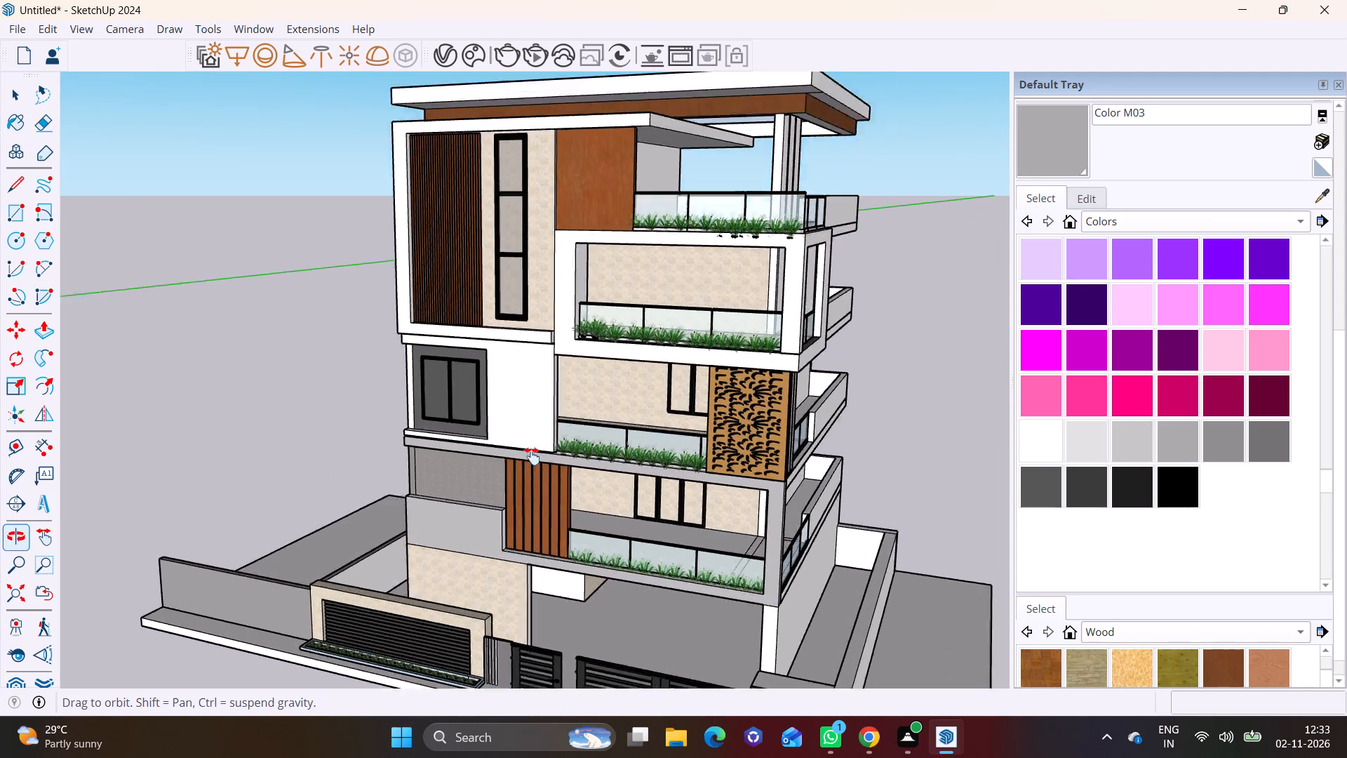
{"action": "middle_click_drag", "start_coordinate": [532, 456], "coordinate": [484, 538], "text": "shift"}
{"action": "left_click", "coordinate": [1142, 439]}
{"action": "left_click", "coordinate": [488, 476]}
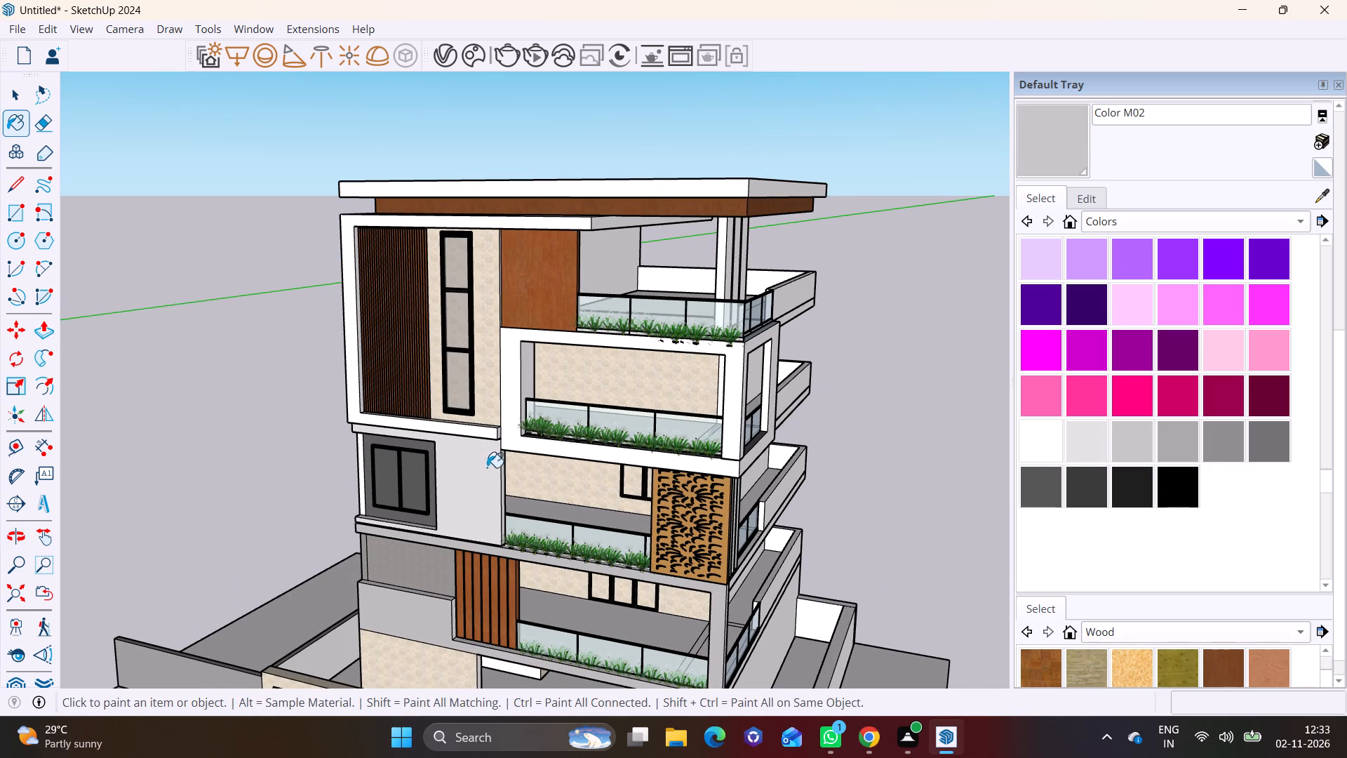
{"action": "left_click", "coordinate": [479, 433]}
{"action": "left_click", "coordinate": [514, 374]}
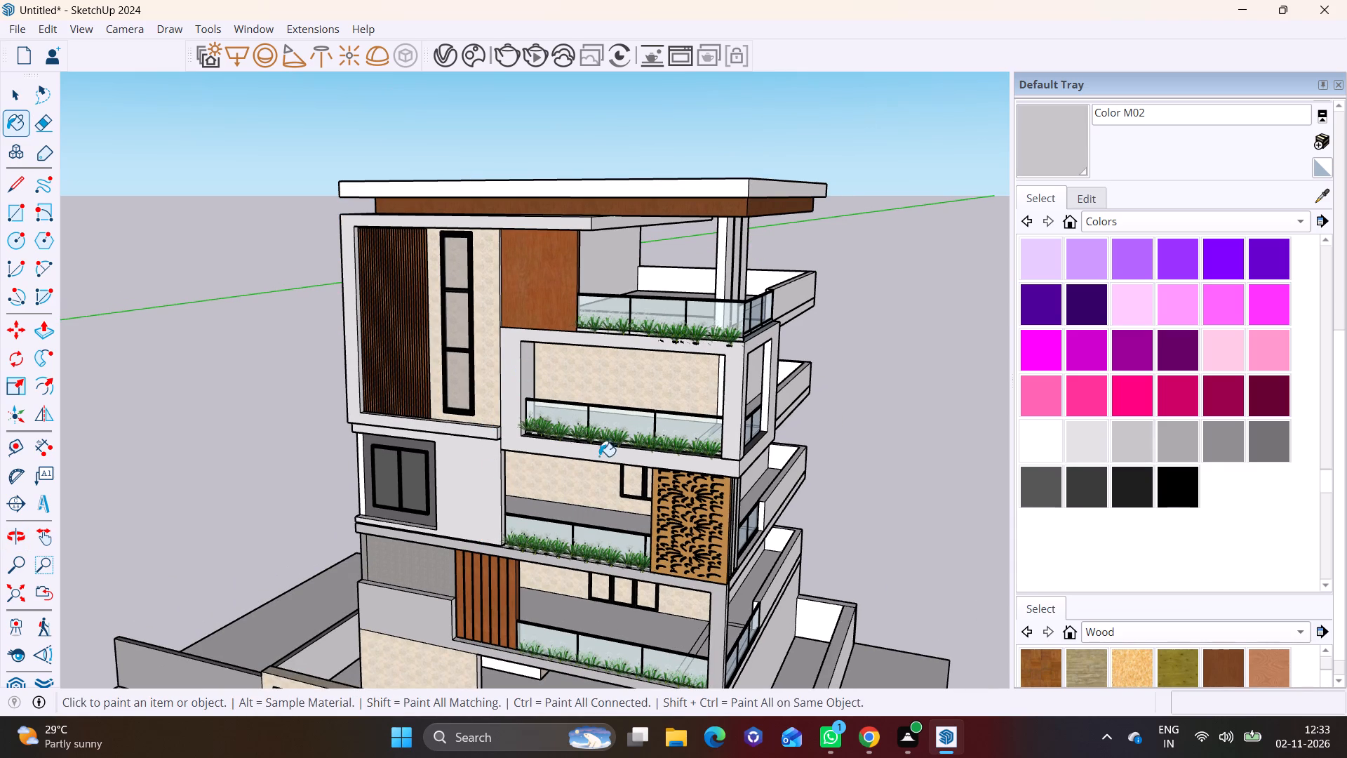
{"action": "middle_click_drag", "start_coordinate": [787, 432], "coordinate": [739, 415]}
{"action": "left_click", "coordinate": [725, 180]}
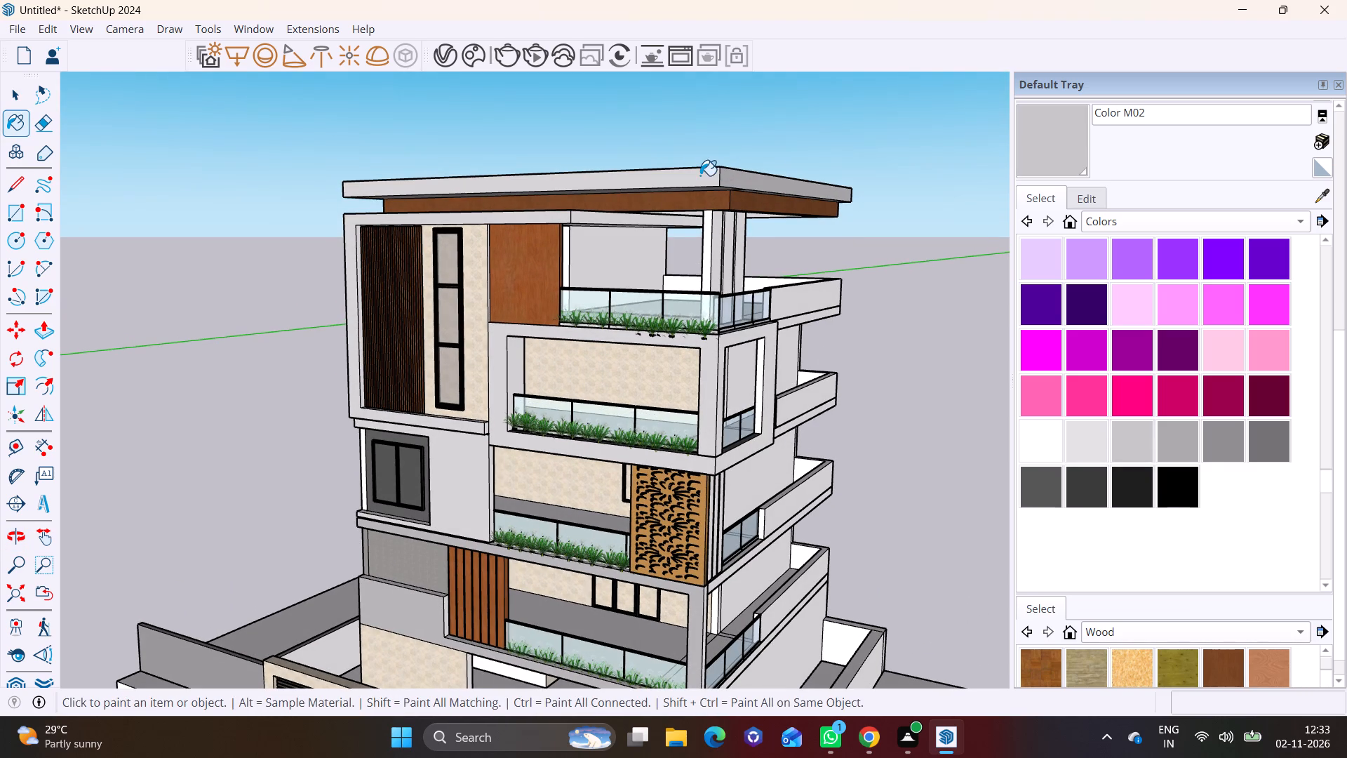
Paint the third-floor balcony frame's side face and the adjoining upper side wall, parapets and slab bands with Color M02.
{"action": "scroll", "coordinate": [685, 179], "scroll_direction": "down", "scroll_amount": 3}
{"action": "scroll", "coordinate": [596, 252], "scroll_direction": "up", "scroll_amount": 5}
{"action": "middle_click_drag", "start_coordinate": [843, 423], "coordinate": [664, 408]}
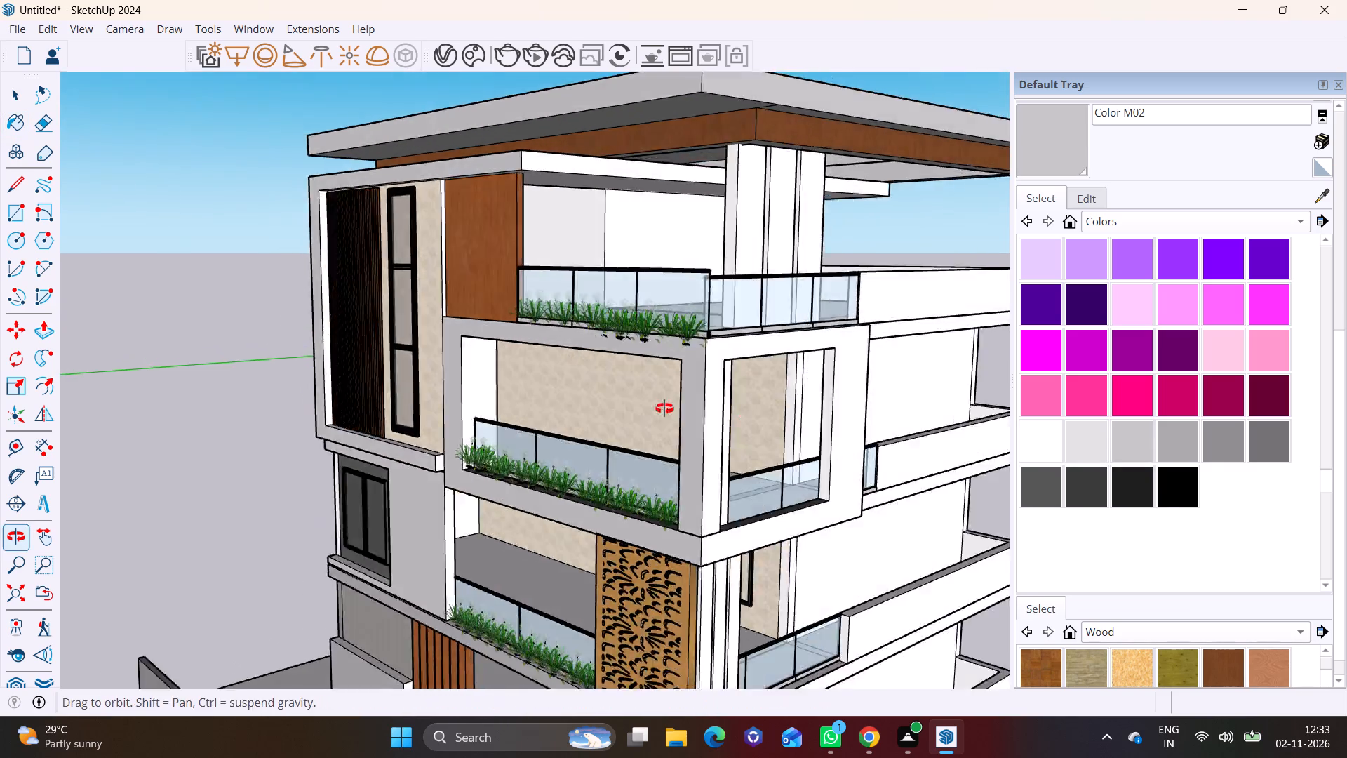
{"action": "middle_click_drag", "start_coordinate": [664, 408], "coordinate": [558, 390]}
{"action": "left_click", "coordinate": [725, 380]}
{"action": "scroll", "coordinate": [596, 456], "scroll_direction": "down", "scroll_amount": 1}
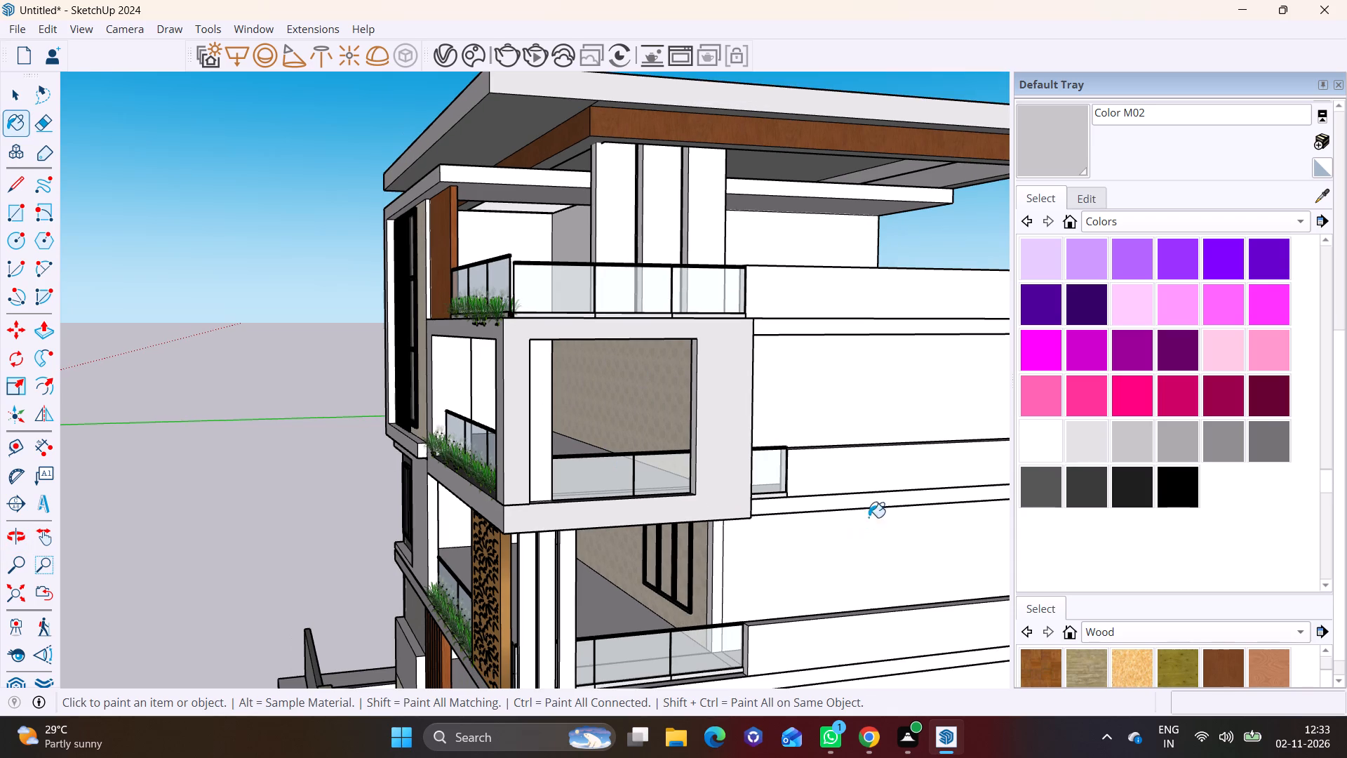
{"action": "left_click", "coordinate": [875, 412]}
{"action": "left_click", "coordinate": [862, 308]}
{"action": "left_click", "coordinate": [854, 327]}
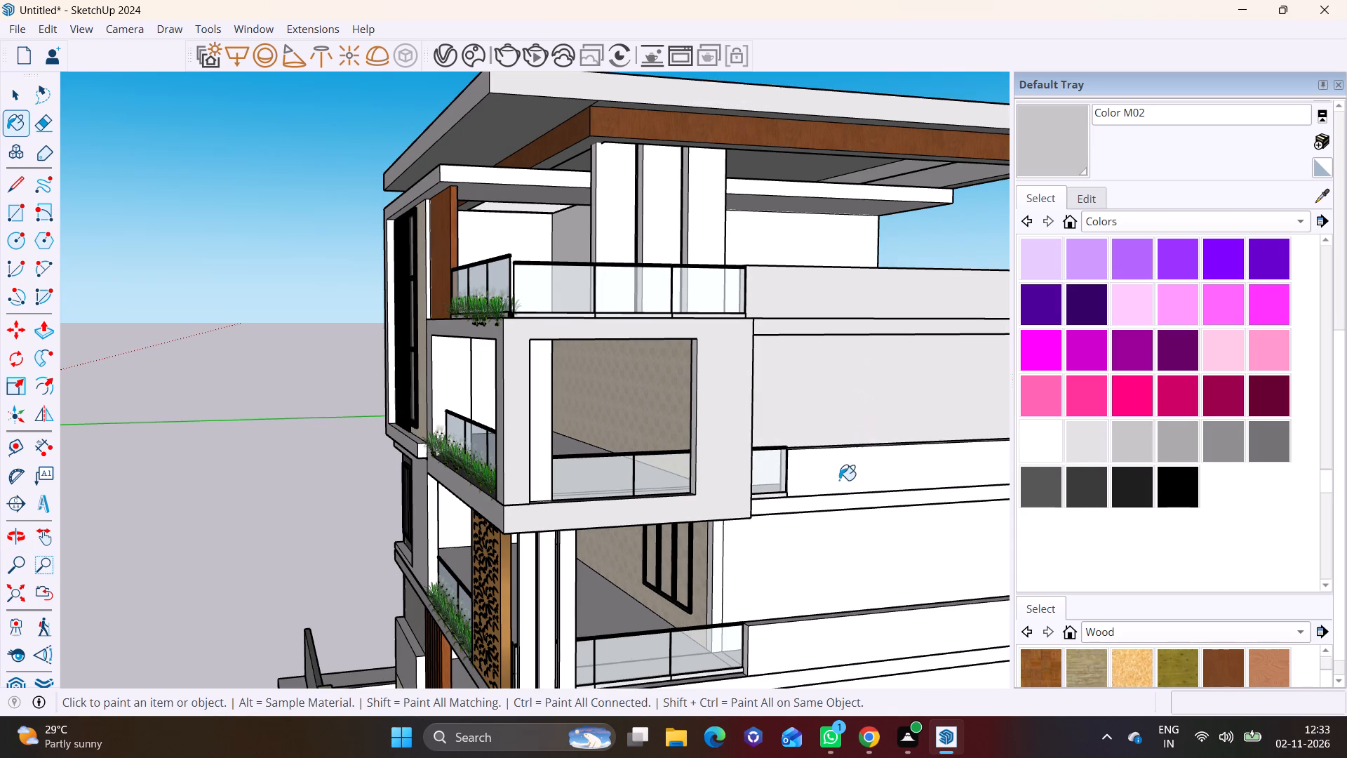
{"action": "left_click", "coordinate": [843, 472]}
{"action": "left_click", "coordinate": [840, 503]}
Paint the side walls, parapets and slab bands of the second, first and ground floors with Color M02.
{"action": "middle_click_drag", "start_coordinate": [842, 505], "coordinate": [829, 313], "text": "shift"}
{"action": "left_click", "coordinate": [806, 385]}
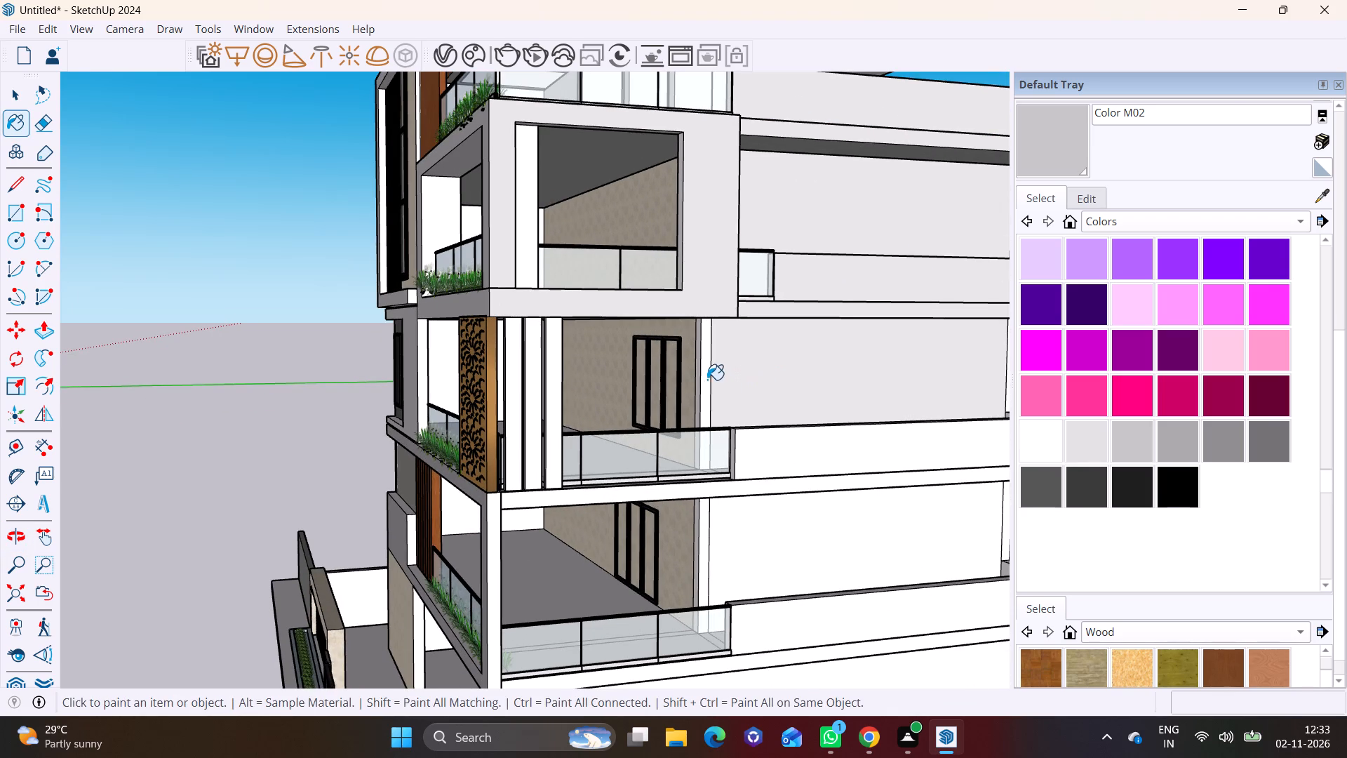
{"action": "left_click", "coordinate": [704, 378]}
{"action": "left_click", "coordinate": [768, 456]}
{"action": "left_click", "coordinate": [777, 486]}
{"action": "left_click", "coordinate": [763, 545]}
{"action": "middle_click_drag", "start_coordinate": [785, 502], "coordinate": [800, 395], "text": "shift"}
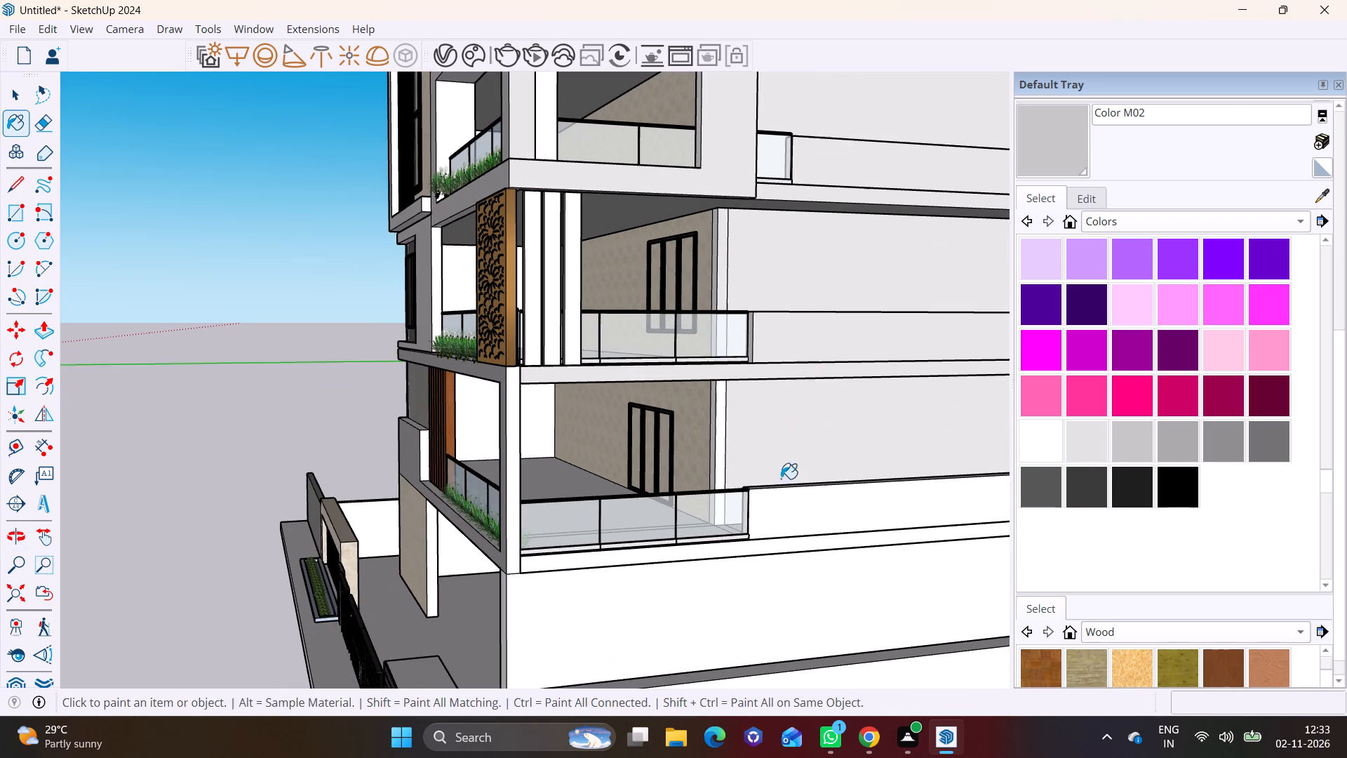
{"action": "left_click", "coordinate": [806, 496]}
{"action": "left_click", "coordinate": [743, 551]}
{"action": "left_click", "coordinate": [712, 587]}
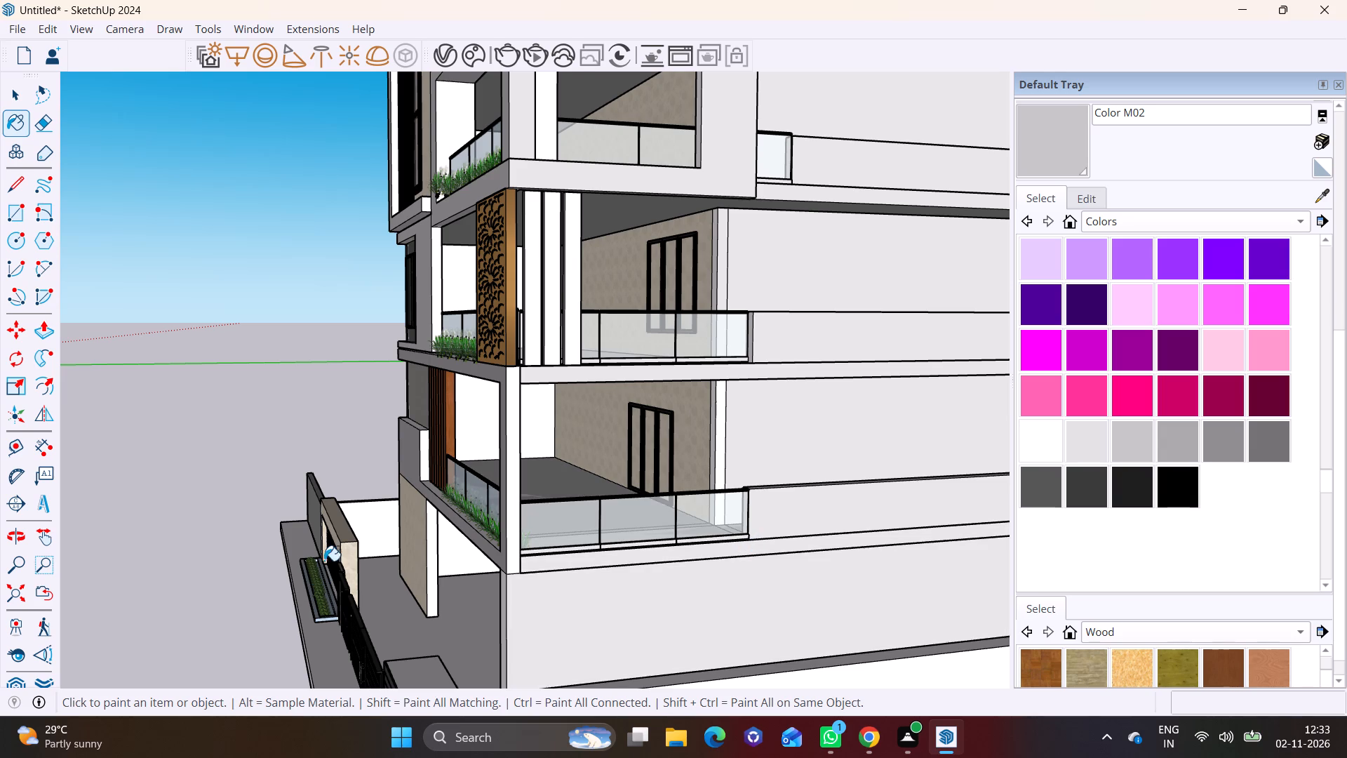
Paint the side edge of the first-floor panel, the ledge below the second-floor window and that wall's side edge with Color M02.
{"action": "scroll", "coordinate": [333, 554], "scroll_direction": "up", "scroll_amount": 2}
{"action": "left_click", "coordinate": [445, 414]}
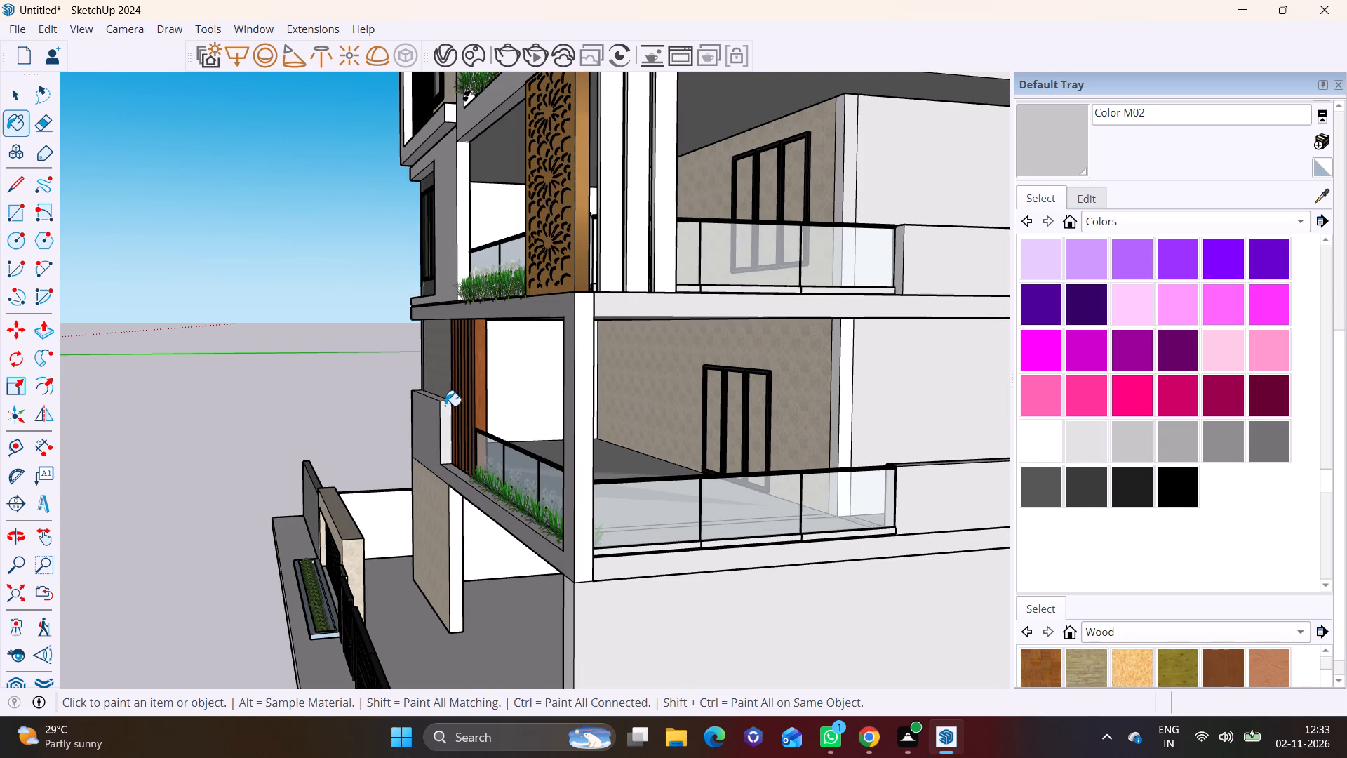
{"action": "middle_click_drag", "start_coordinate": [441, 383], "coordinate": [469, 541]}
{"action": "scroll", "coordinate": [457, 467], "scroll_direction": "up", "scroll_amount": 3}
{"action": "left_click", "coordinate": [409, 212]}
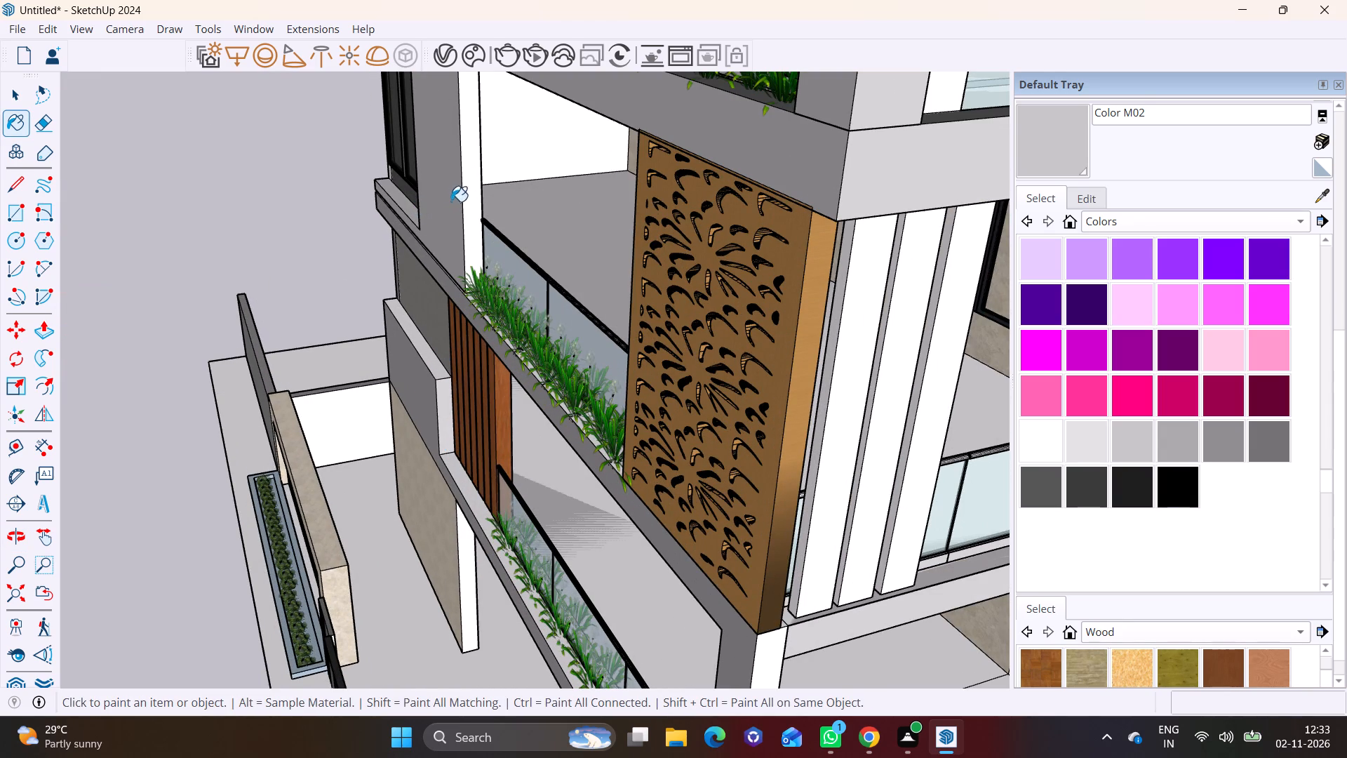
{"action": "left_click", "coordinate": [468, 197]}
Paint the white inner side walls of the second-, first- and third-floor front balconies with Color M02.
{"action": "scroll", "coordinate": [468, 197], "scroll_direction": "down", "scroll_amount": 3}
{"action": "middle_click_drag", "start_coordinate": [503, 256], "coordinate": [534, 341]}
{"action": "middle_click_drag", "start_coordinate": [571, 252], "coordinate": [597, 157]}
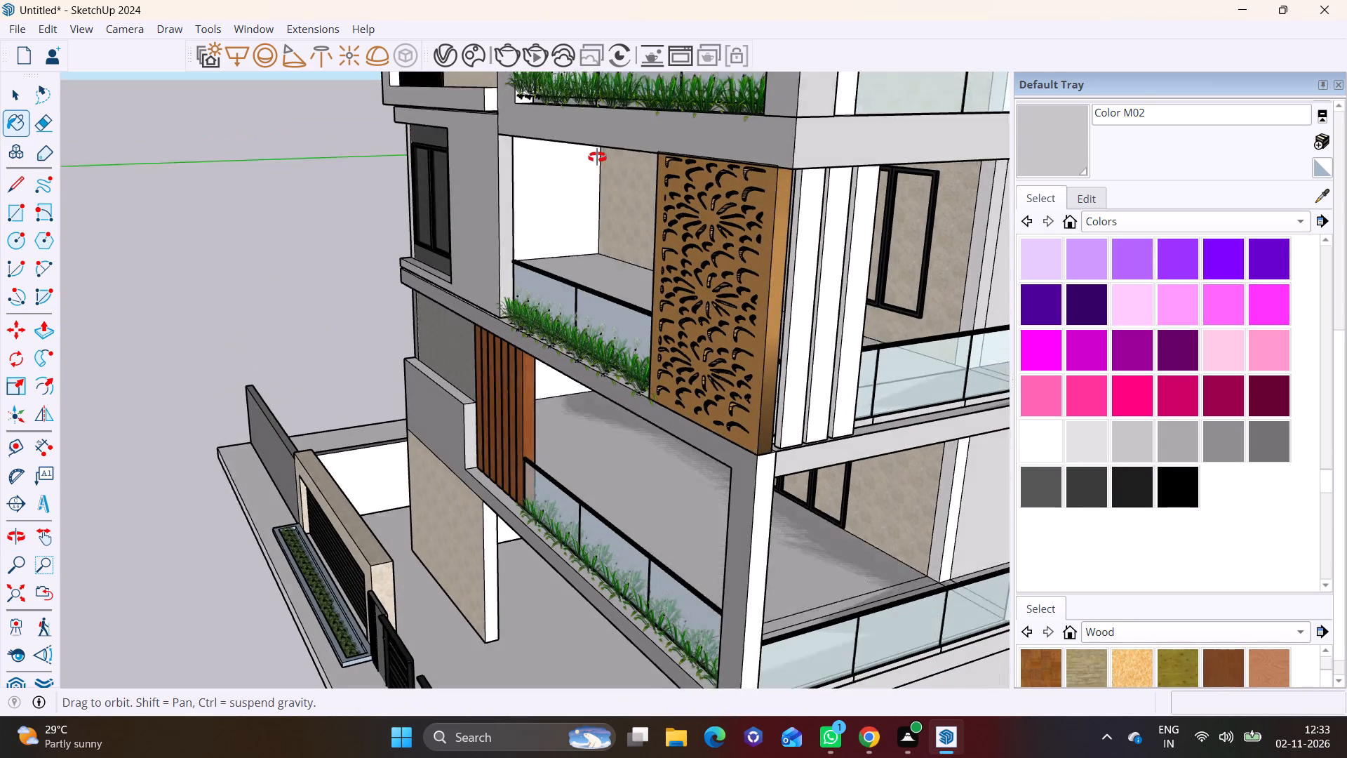
{"action": "middle_click_drag", "start_coordinate": [597, 157], "coordinate": [598, 154]}
{"action": "left_click", "coordinate": [549, 179]}
{"action": "left_click", "coordinate": [542, 353]}
{"action": "left_click", "coordinate": [544, 372]}
{"action": "middle_click_drag", "start_coordinate": [624, 358], "coordinate": [592, 611], "text": "shift"}
{"action": "left_click", "coordinate": [516, 182]}
{"action": "left_click", "coordinate": [577, 175]}
Paint the top-floor terrace's inner walls, the lower canopy's edge and the first column's front face with Color M02.
{"action": "middle_click_drag", "start_coordinate": [577, 175], "coordinate": [578, 399], "text": "shift"}
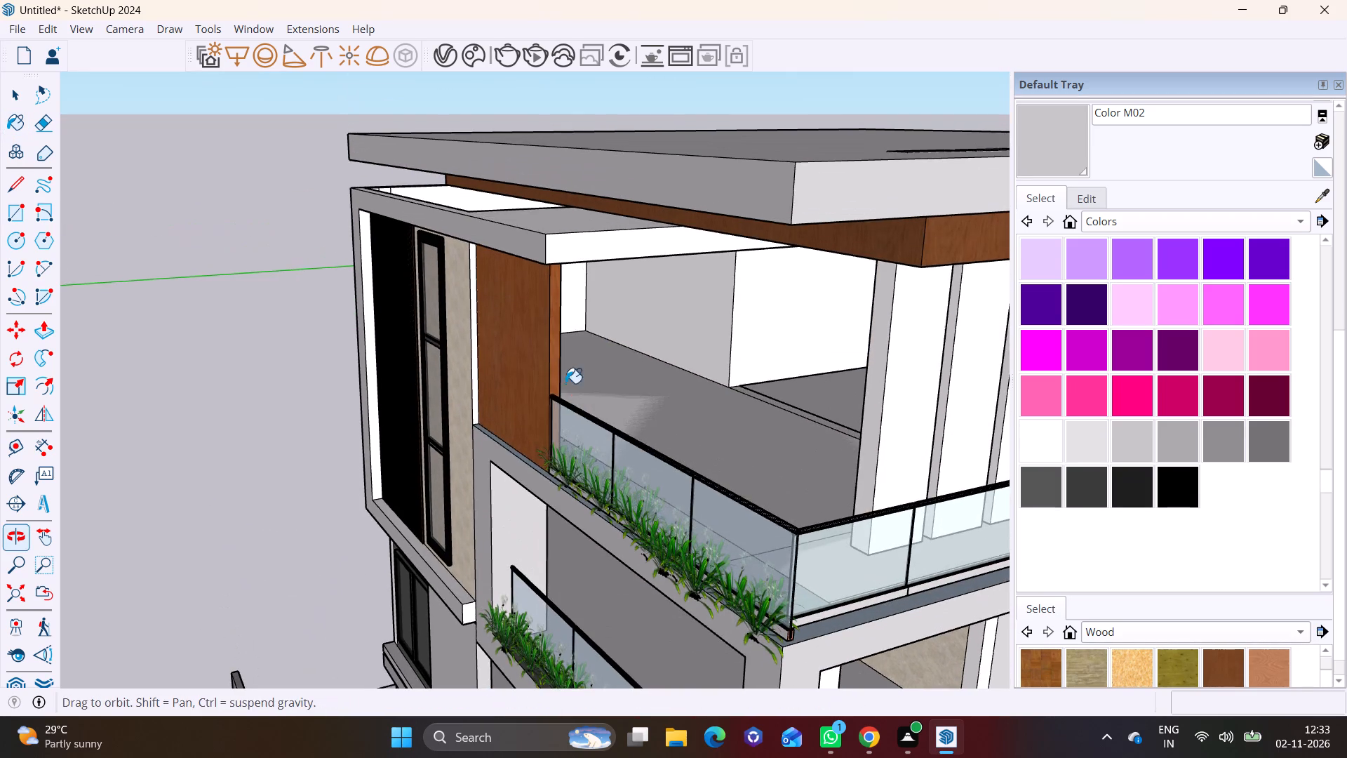
{"action": "middle_click_drag", "start_coordinate": [607, 326], "coordinate": [557, 300]}
{"action": "scroll", "coordinate": [565, 314], "scroll_direction": "down", "scroll_amount": 1}
{"action": "left_click", "coordinate": [548, 277]}
{"action": "left_click", "coordinate": [685, 290]}
{"action": "left_click", "coordinate": [606, 234]}
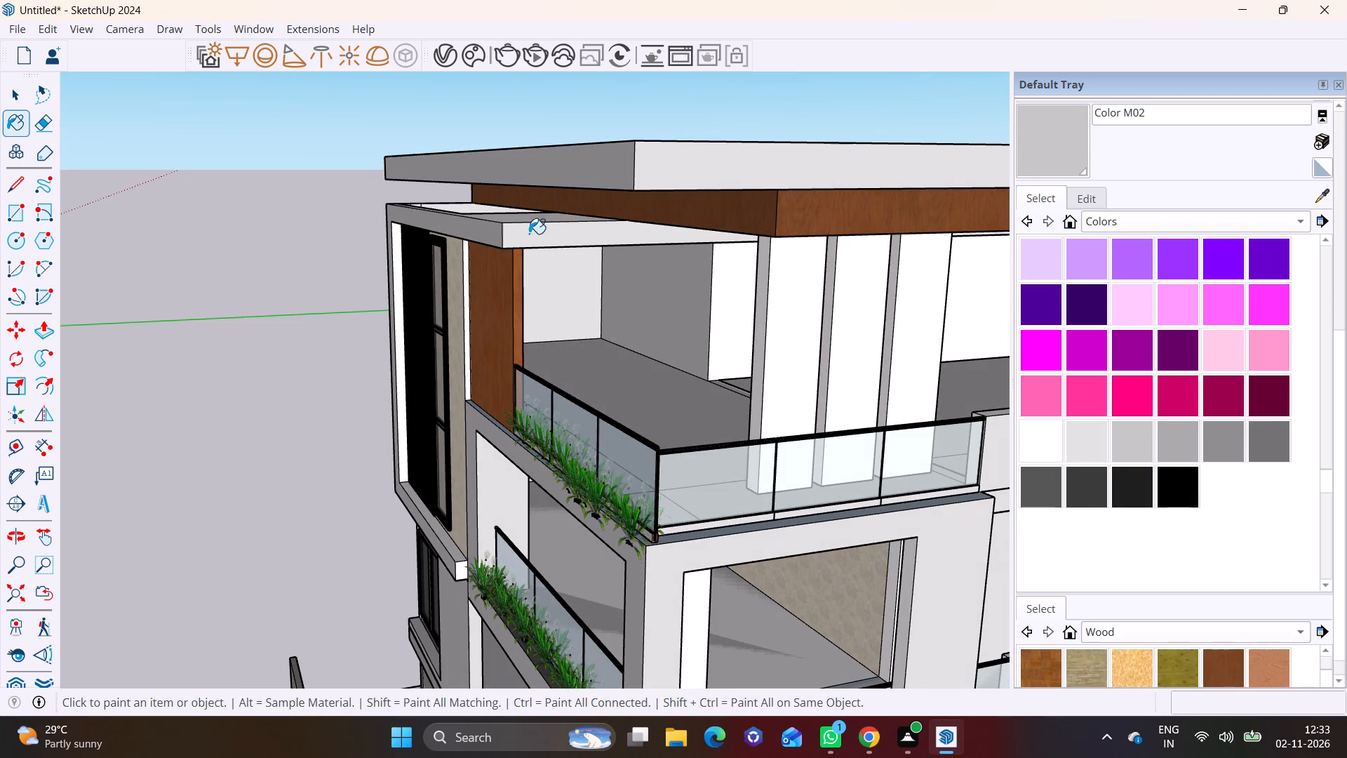
{"action": "left_click", "coordinate": [725, 284]}
{"action": "left_click", "coordinate": [817, 305]}
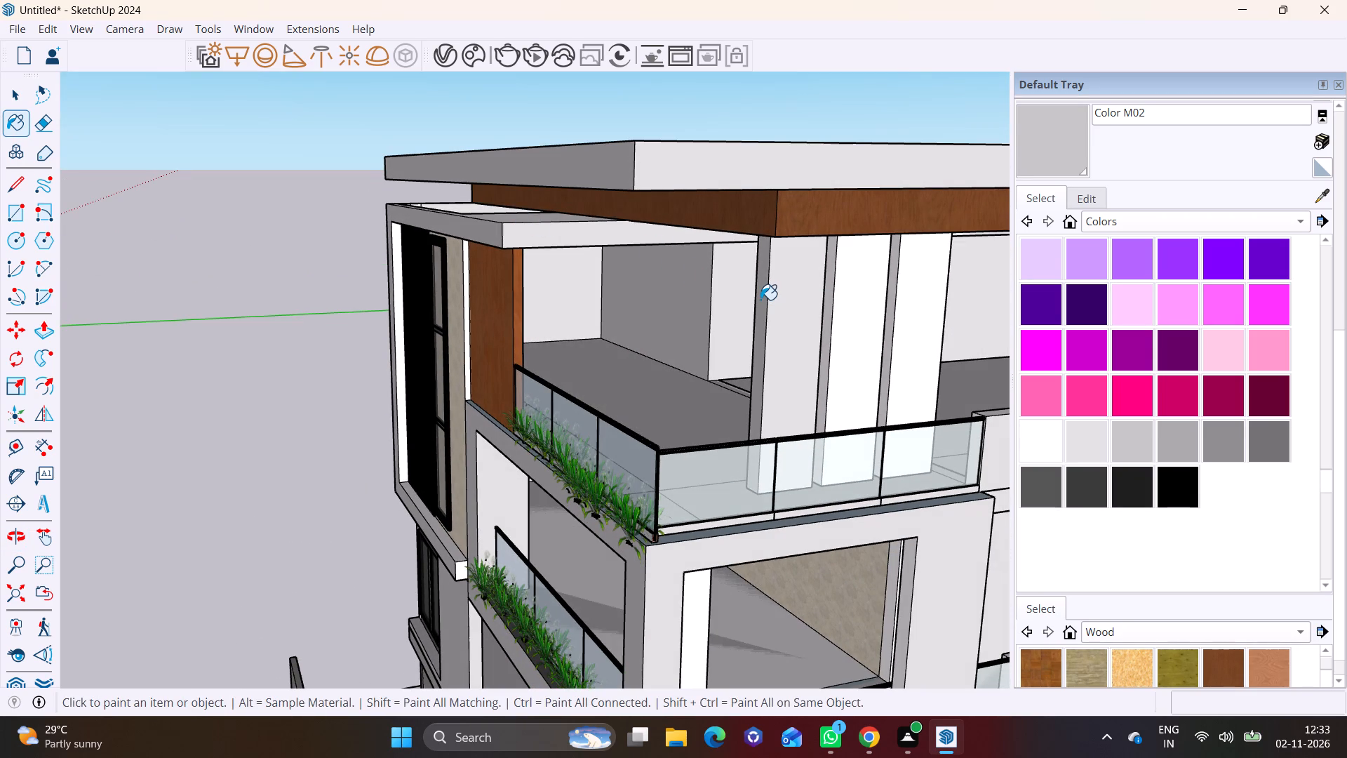
Paint the front faces of the three top-floor terrace columns with Color M05.
{"action": "left_click", "coordinate": [1267, 446]}
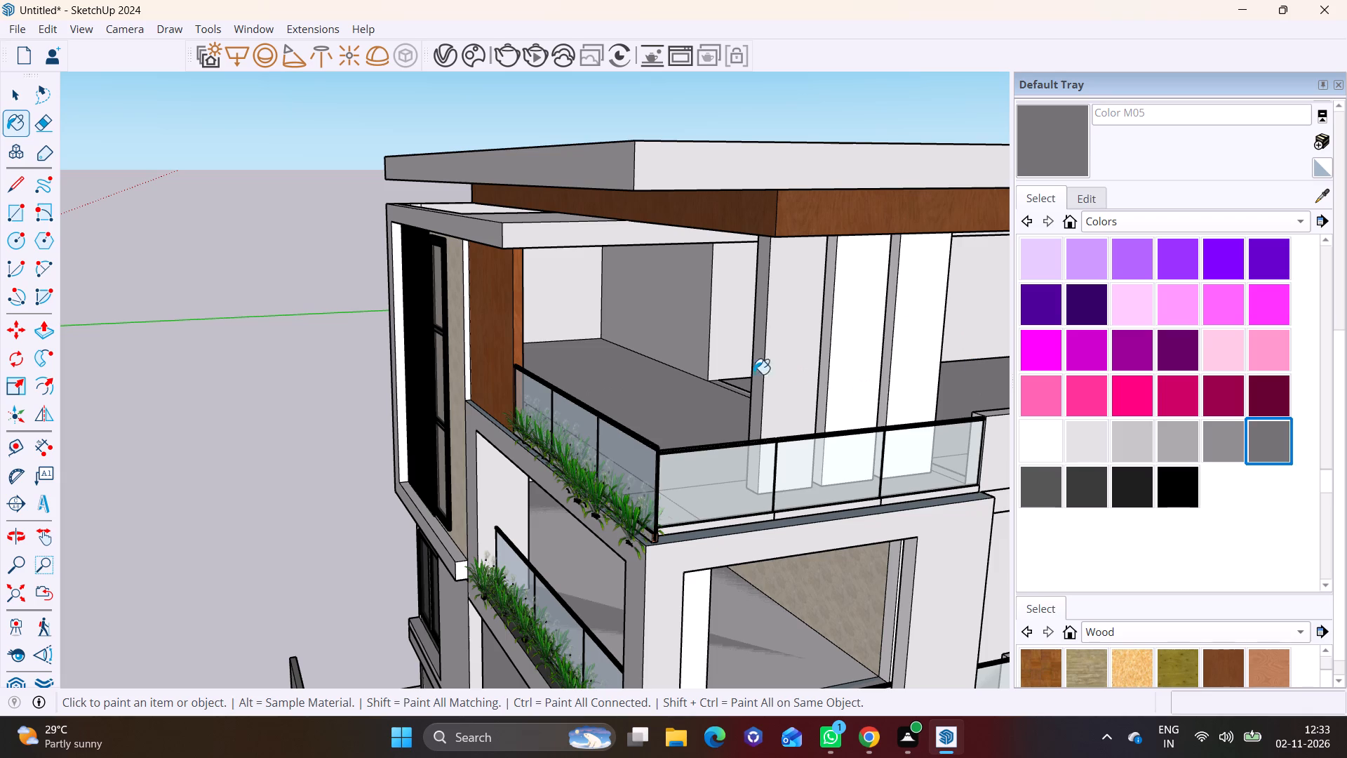
{"action": "left_click", "coordinate": [773, 356]}
{"action": "left_click", "coordinate": [838, 333]}
{"action": "left_click", "coordinate": [911, 330]}
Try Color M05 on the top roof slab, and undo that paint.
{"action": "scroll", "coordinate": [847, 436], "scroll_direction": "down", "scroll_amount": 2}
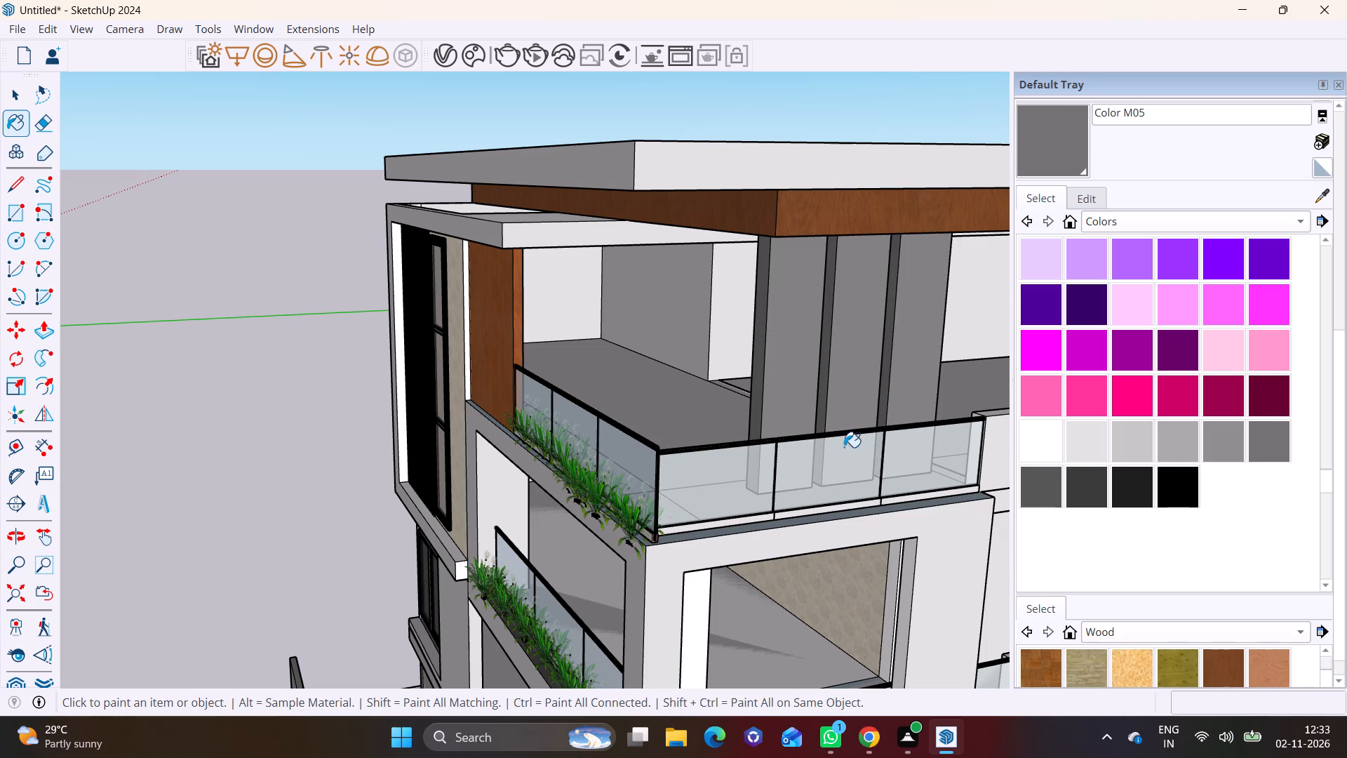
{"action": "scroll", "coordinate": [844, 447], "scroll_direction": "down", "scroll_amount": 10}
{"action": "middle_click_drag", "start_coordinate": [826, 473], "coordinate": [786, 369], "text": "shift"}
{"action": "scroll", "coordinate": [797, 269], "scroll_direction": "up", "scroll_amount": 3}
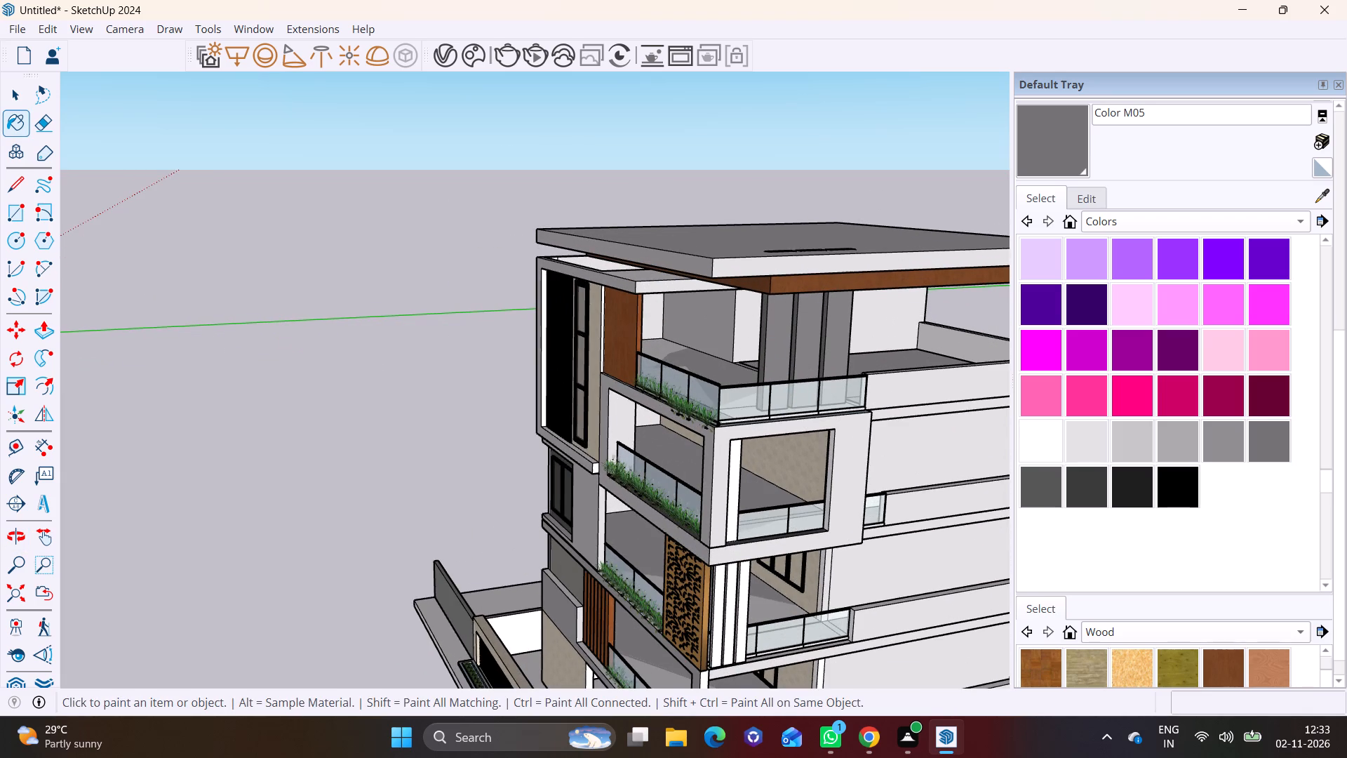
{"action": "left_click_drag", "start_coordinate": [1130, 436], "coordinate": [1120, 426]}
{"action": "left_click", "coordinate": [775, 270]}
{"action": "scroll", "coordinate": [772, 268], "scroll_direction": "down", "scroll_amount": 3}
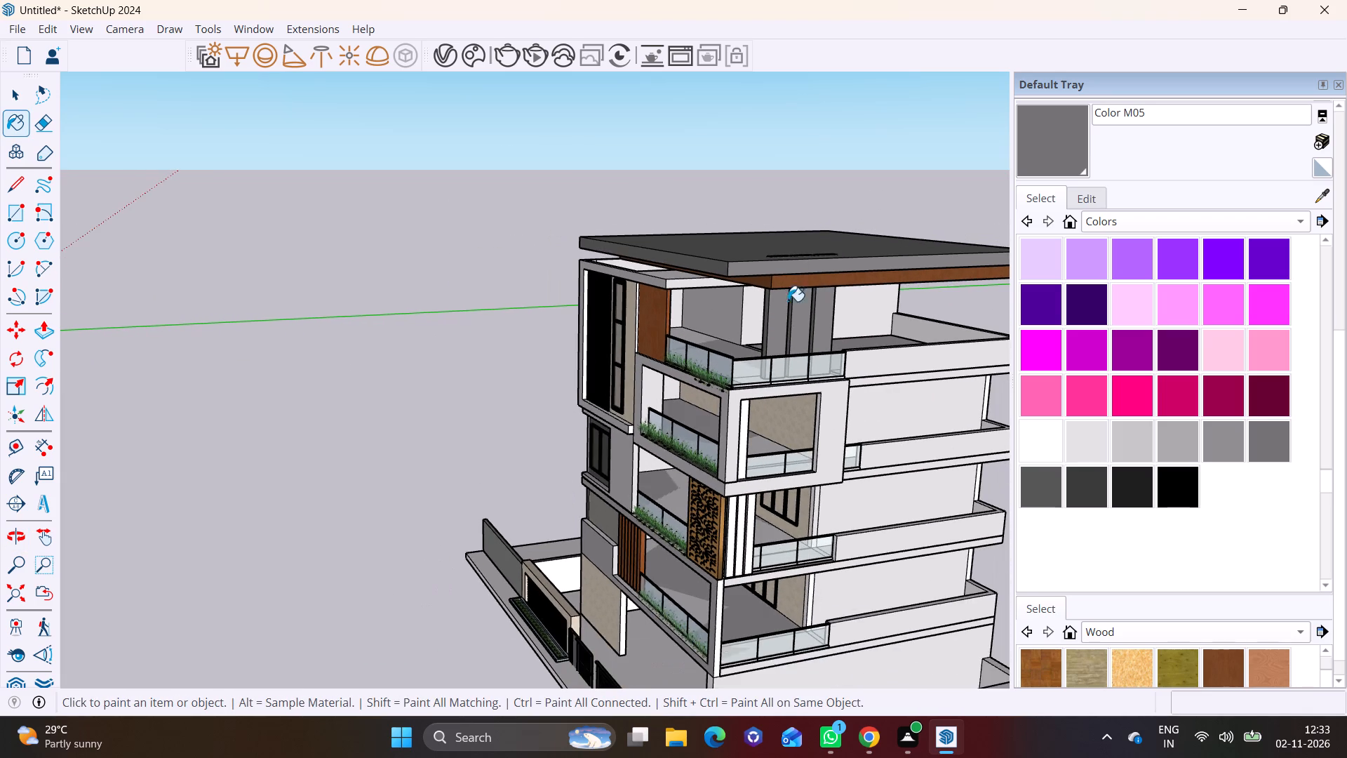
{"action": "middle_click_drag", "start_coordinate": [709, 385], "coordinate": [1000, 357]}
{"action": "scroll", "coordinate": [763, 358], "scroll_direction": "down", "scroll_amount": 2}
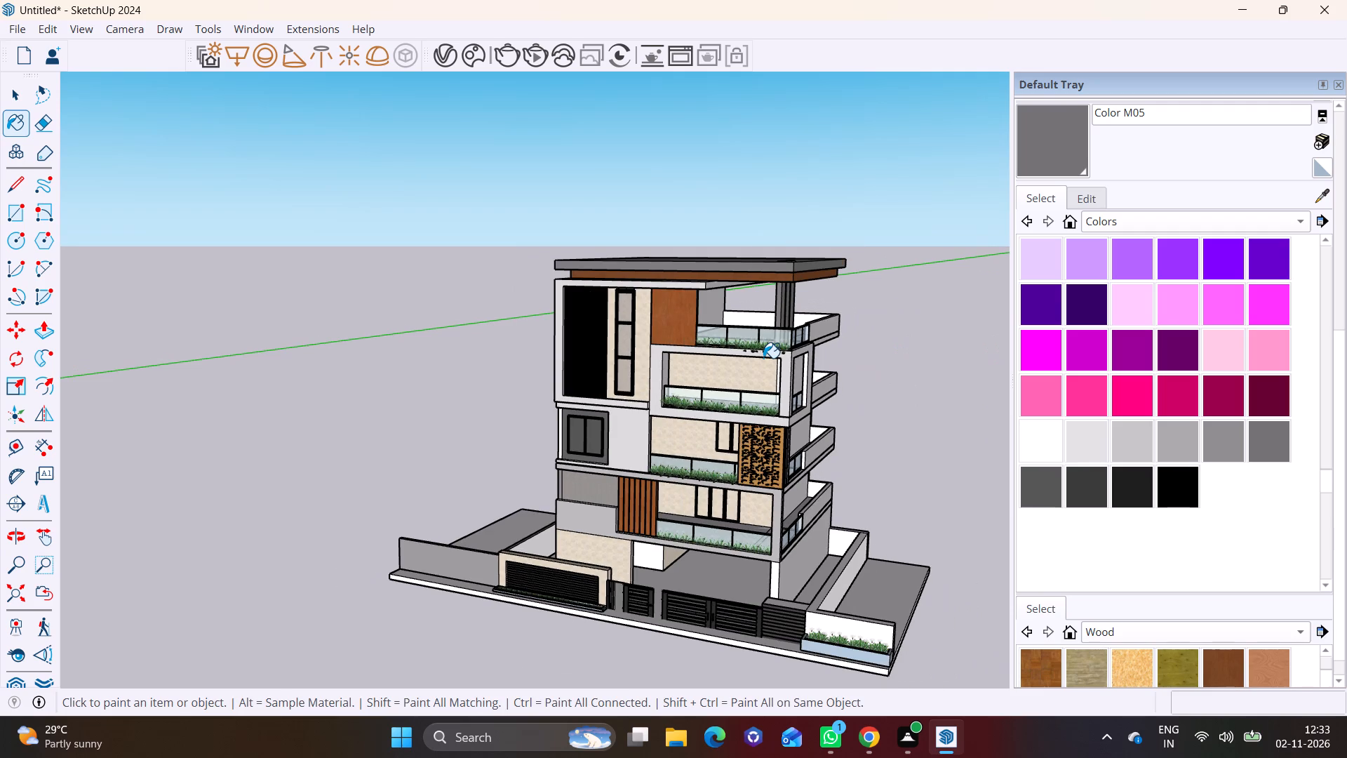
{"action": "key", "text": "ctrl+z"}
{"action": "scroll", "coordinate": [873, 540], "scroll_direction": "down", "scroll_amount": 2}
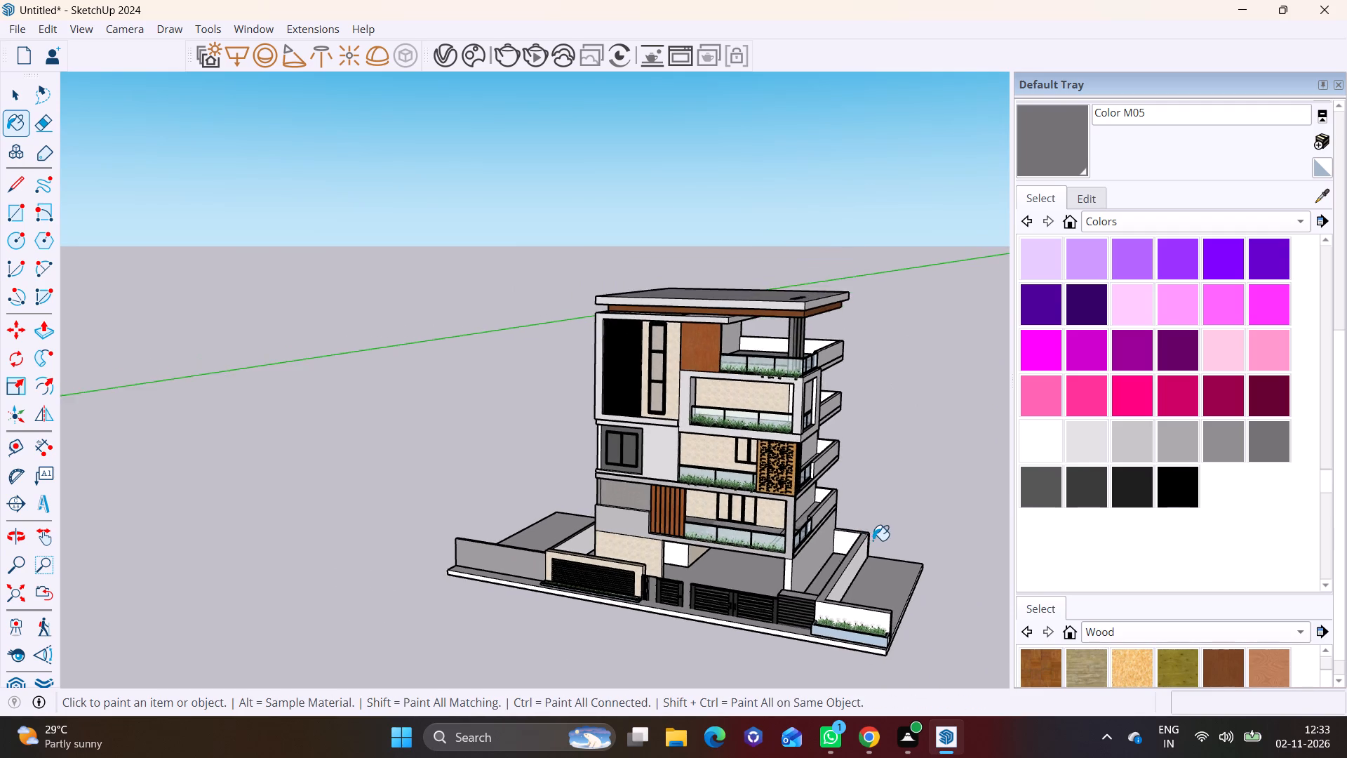
Search 3D Warehouse for TREES.
{"action": "middle_click_drag", "start_coordinate": [876, 540], "coordinate": [706, 455], "text": "shift"}
{"action": "middle_click_drag", "start_coordinate": [678, 469], "coordinate": [685, 394]}
{"action": "scroll", "coordinate": [557, 472], "scroll_direction": "up", "scroll_amount": 2}
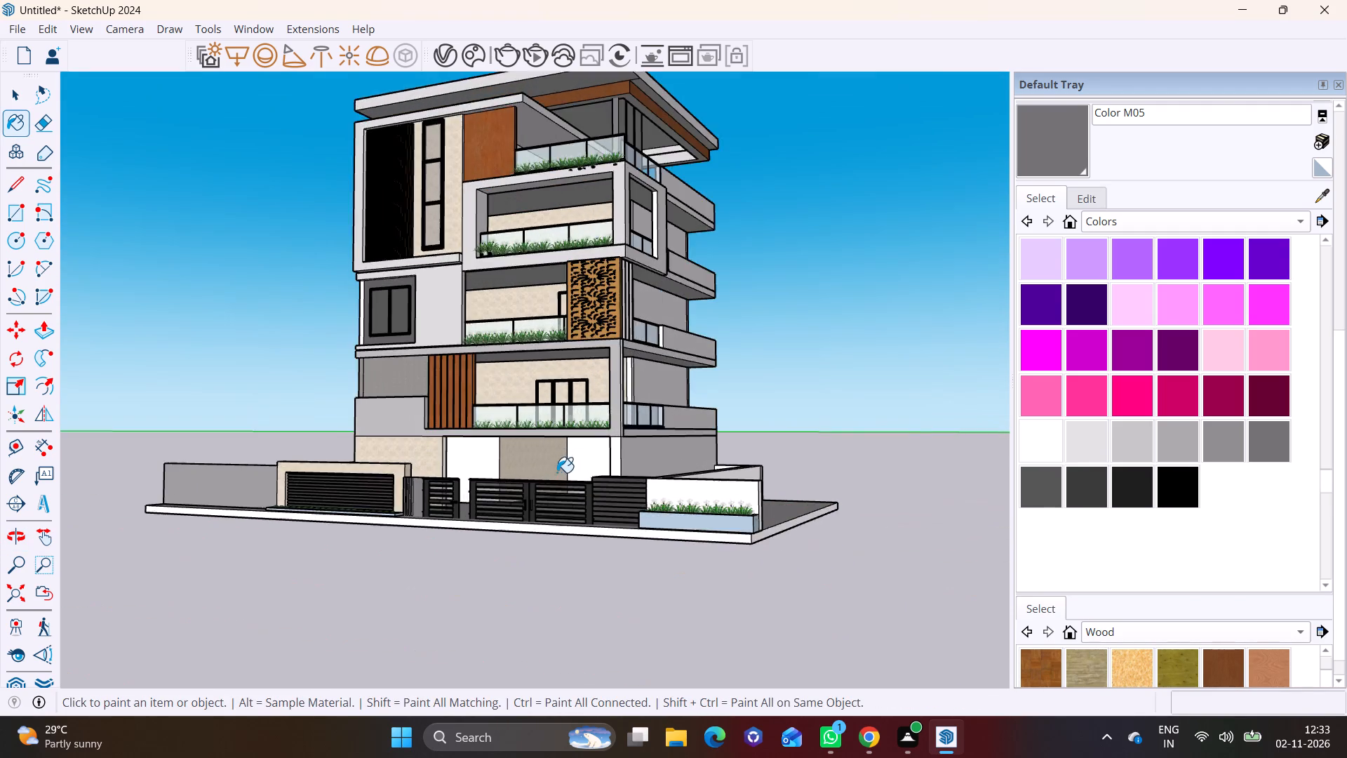
{"action": "scroll", "coordinate": [557, 472], "scroll_direction": "up", "scroll_amount": 3}
{"action": "middle_click_drag", "start_coordinate": [615, 503], "coordinate": [495, 494], "text": "shift"}
{"action": "middle_click_drag", "start_coordinate": [611, 512], "coordinate": [622, 595]}
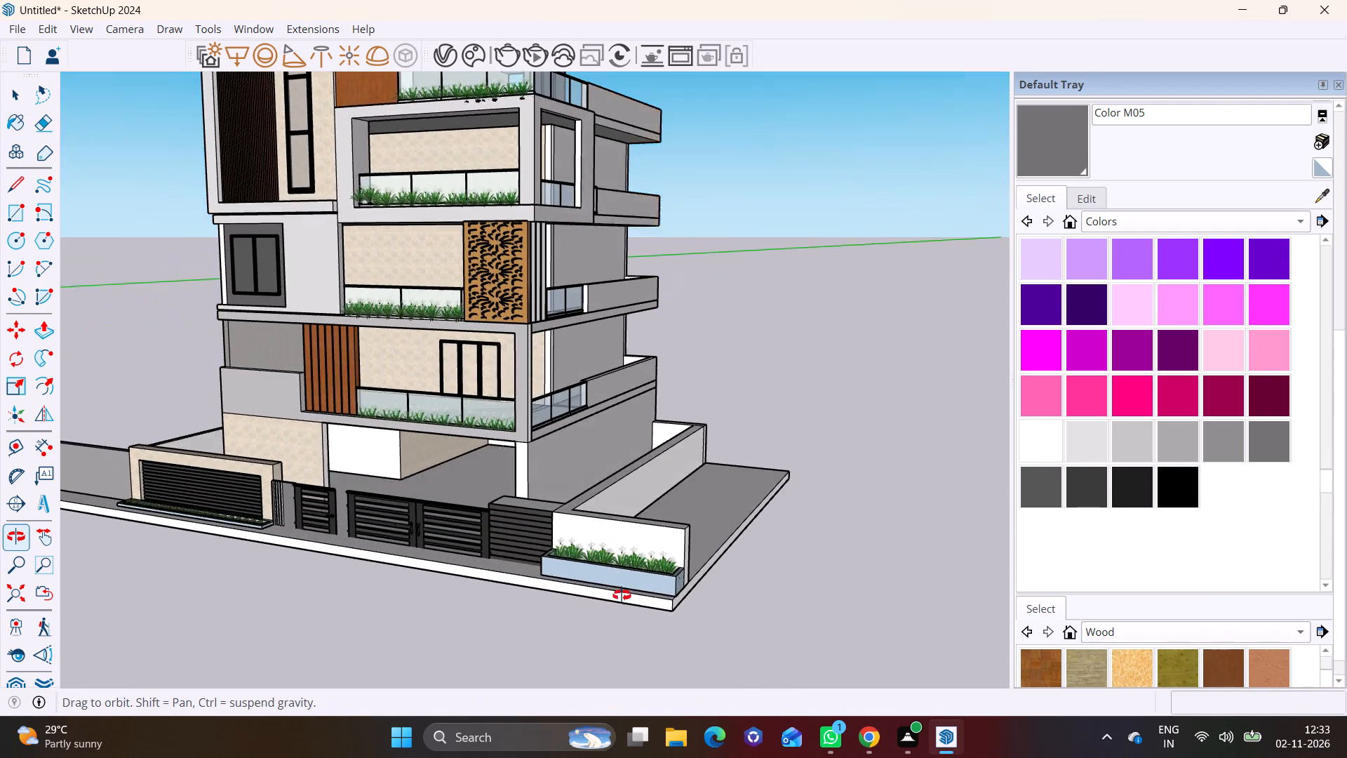
{"action": "middle_click_drag", "start_coordinate": [622, 595], "coordinate": [605, 601]}
{"action": "left_click", "coordinate": [251, 32]}
{"action": "left_click", "coordinate": [262, 159]}
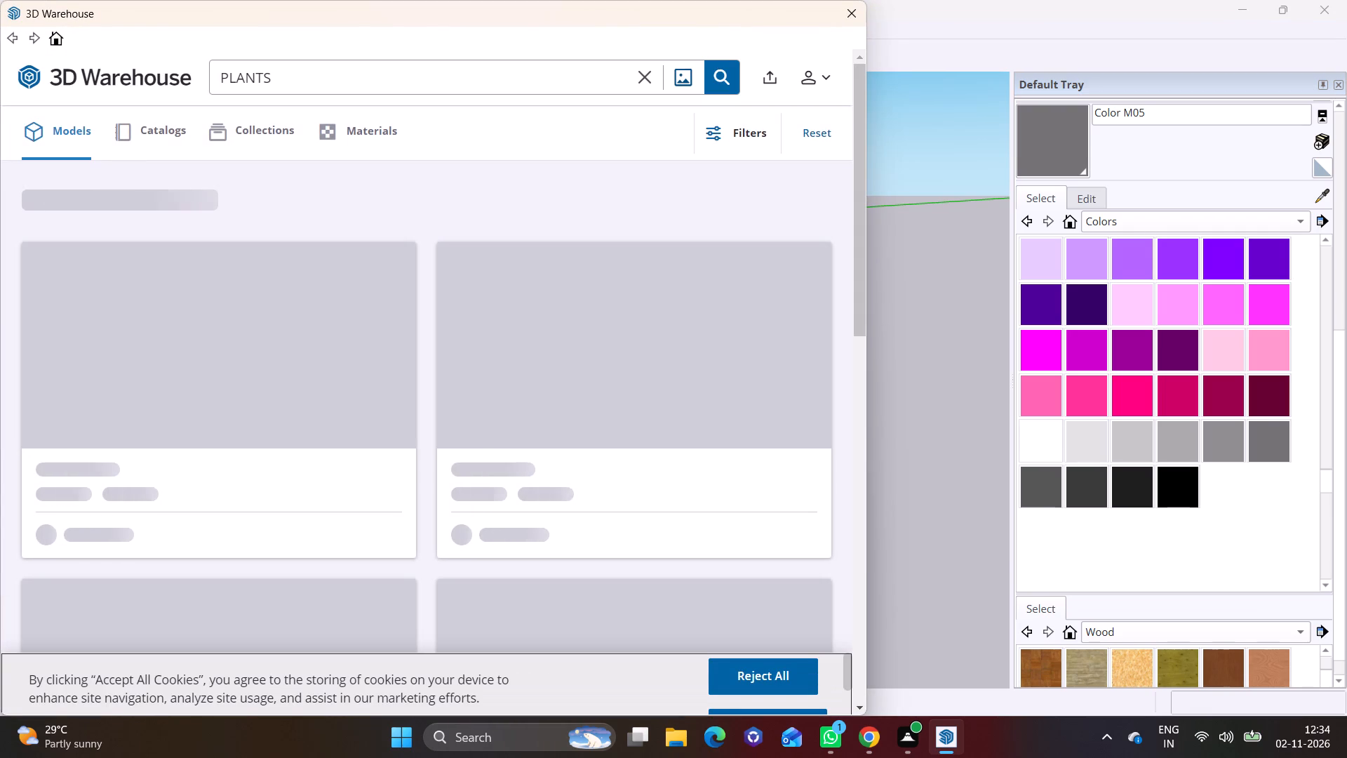
{"action": "left_click", "coordinate": [655, 78]}
{"action": "left_click", "coordinate": [521, 67]}
{"action": "type", "text": "TREEX"}
{"action": "key", "text": "BackSpace"}
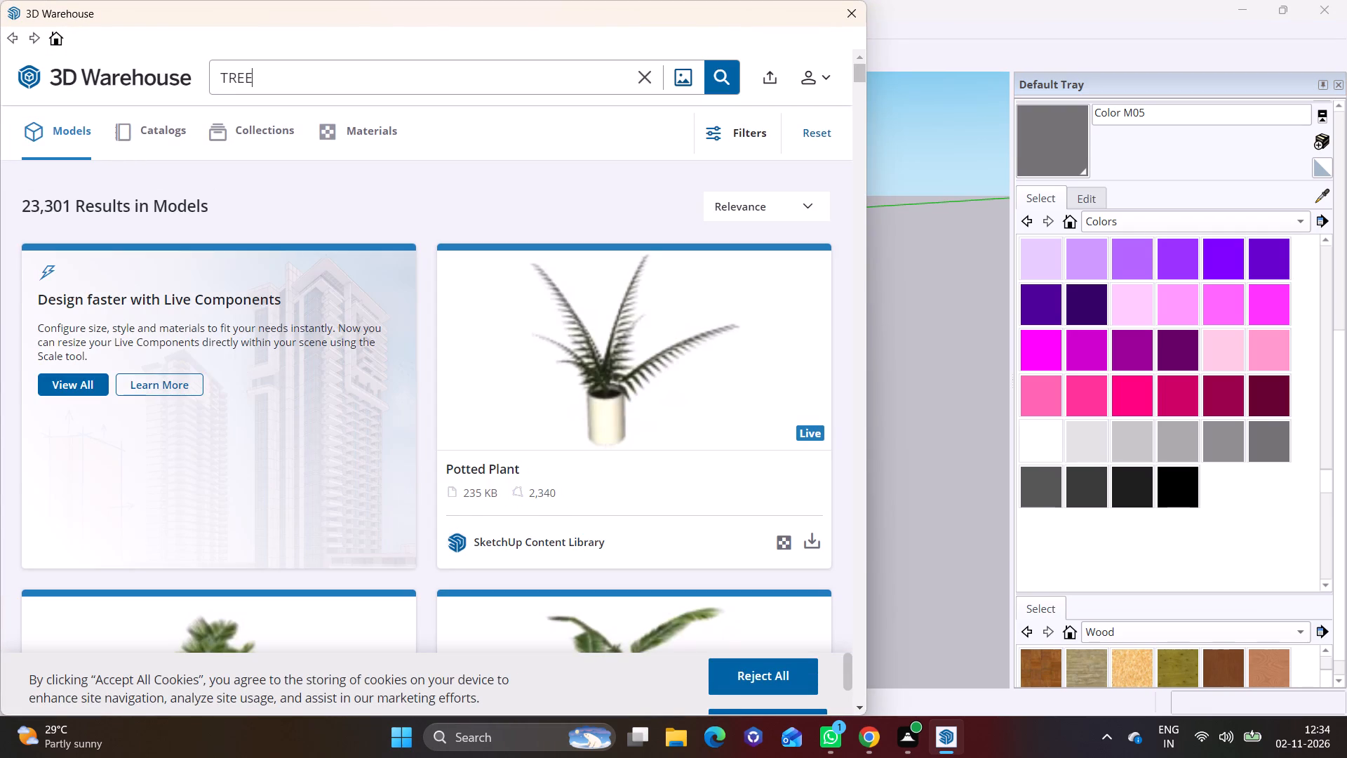
{"action": "key", "text": "s"}
{"action": "key", "text": "Return"}
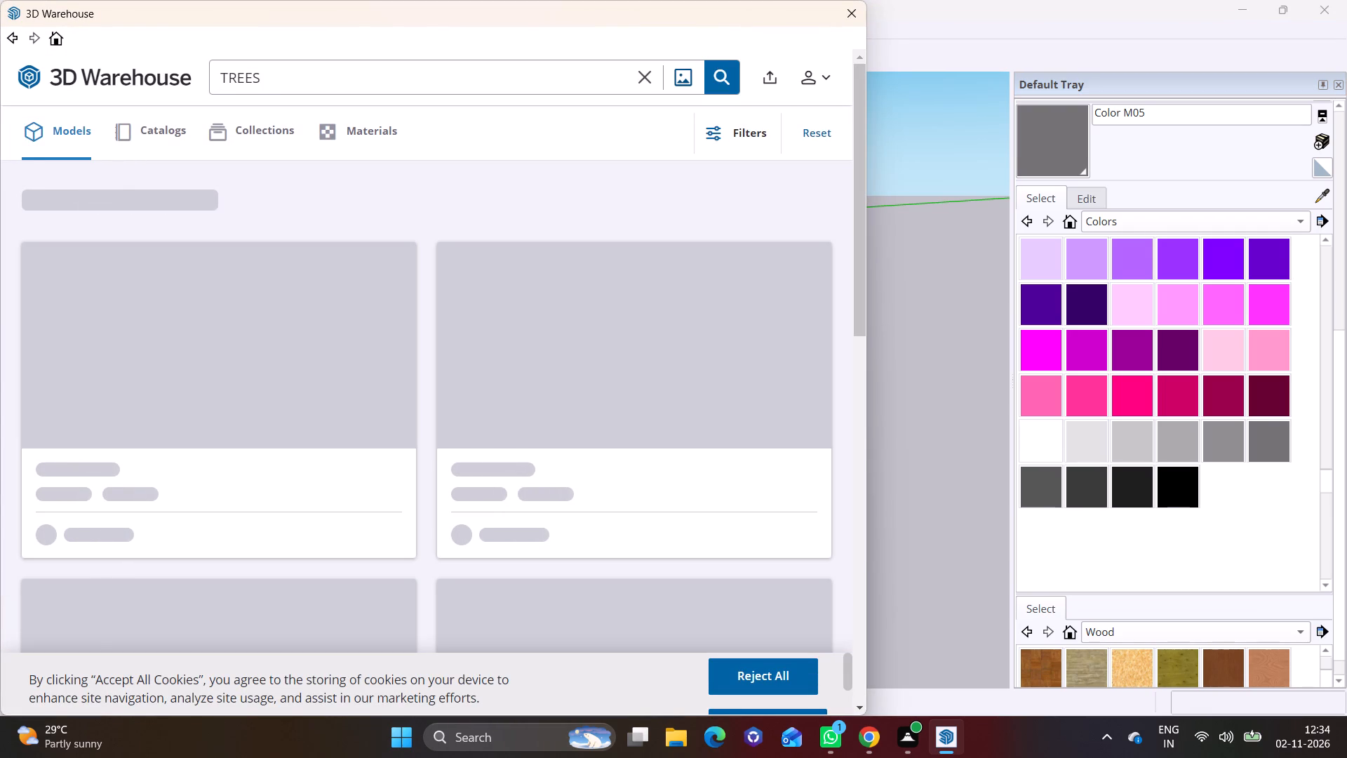
Find the round green bush model named "trees" (338 KB) in the results and download it directly into the model.
{"action": "left_click", "coordinate": [862, 703]}
{"action": "left_click", "coordinate": [862, 703]}
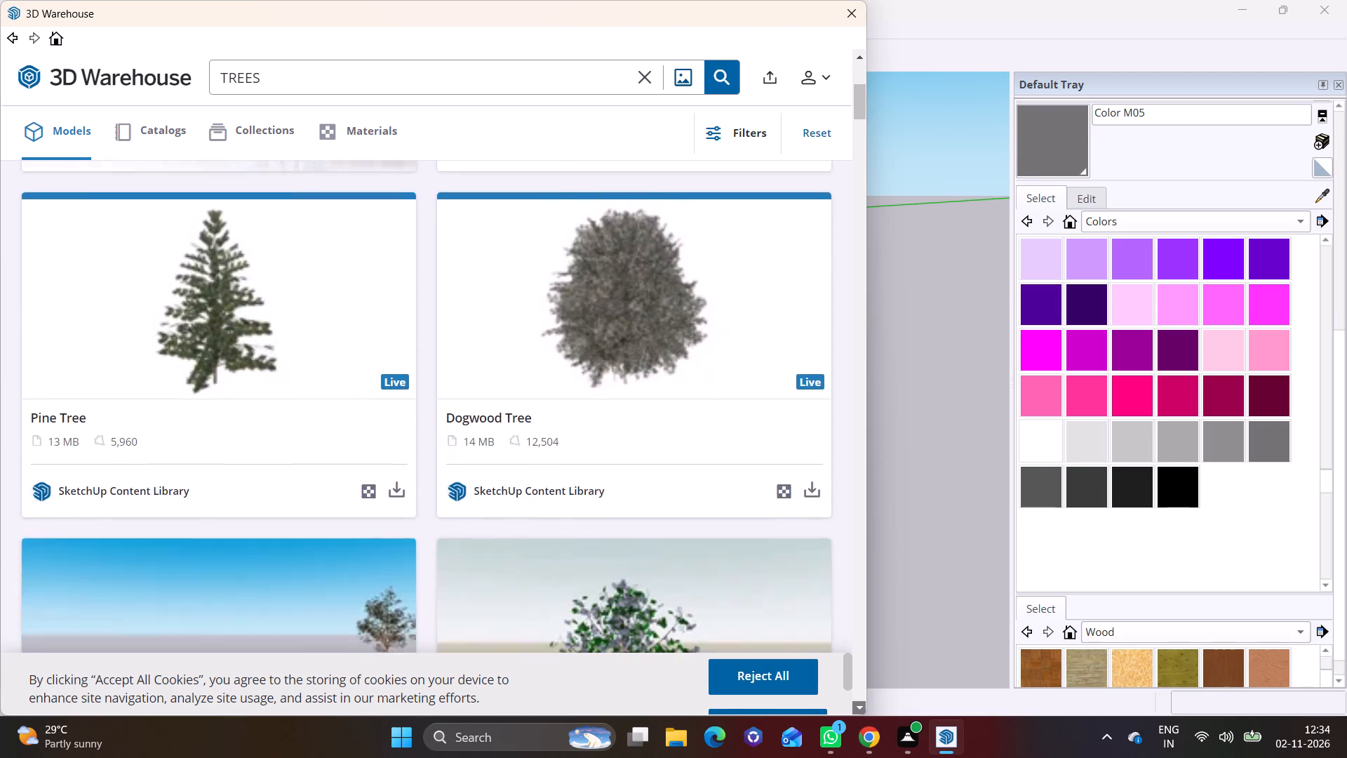
{"action": "left_click", "coordinate": [862, 703]}
{"action": "left_click", "coordinate": [862, 703]}
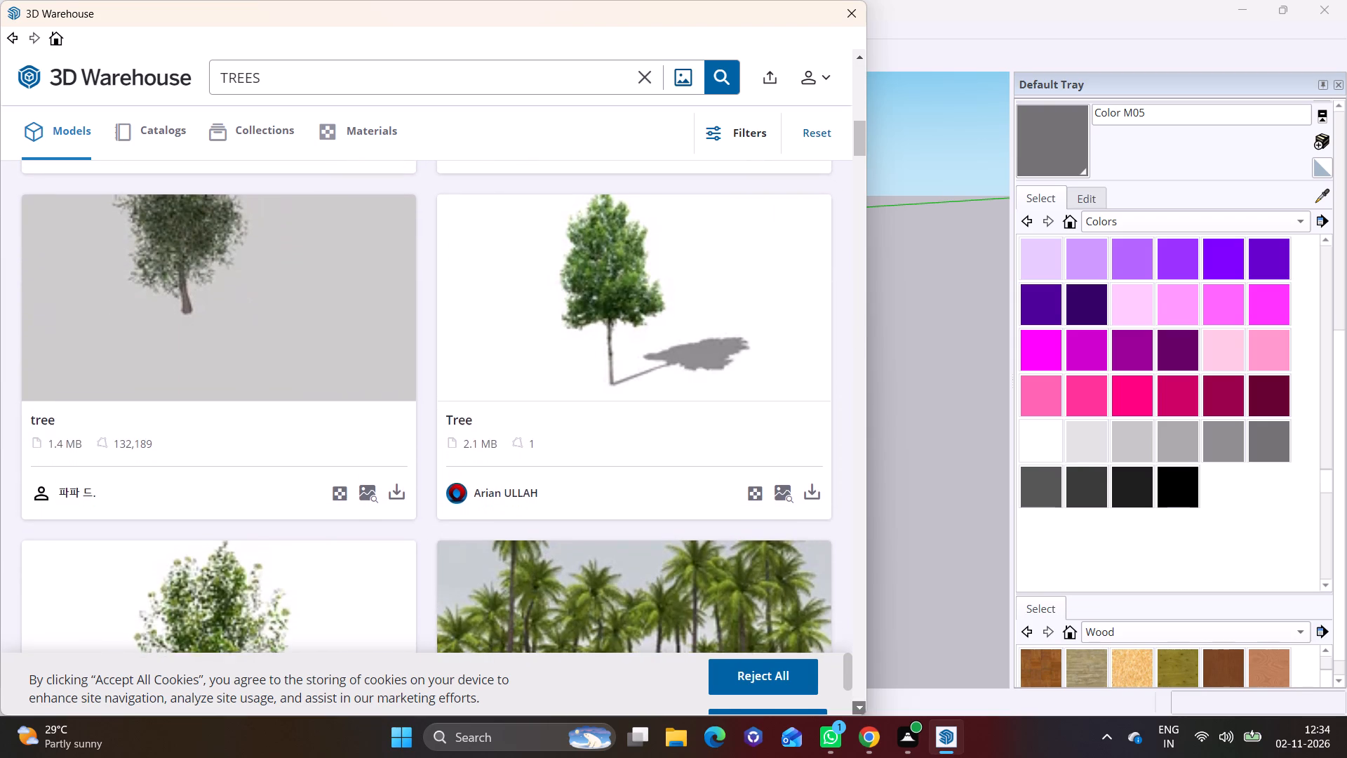
{"action": "left_click", "coordinate": [862, 703]}
{"action": "left_click", "coordinate": [862, 703]}
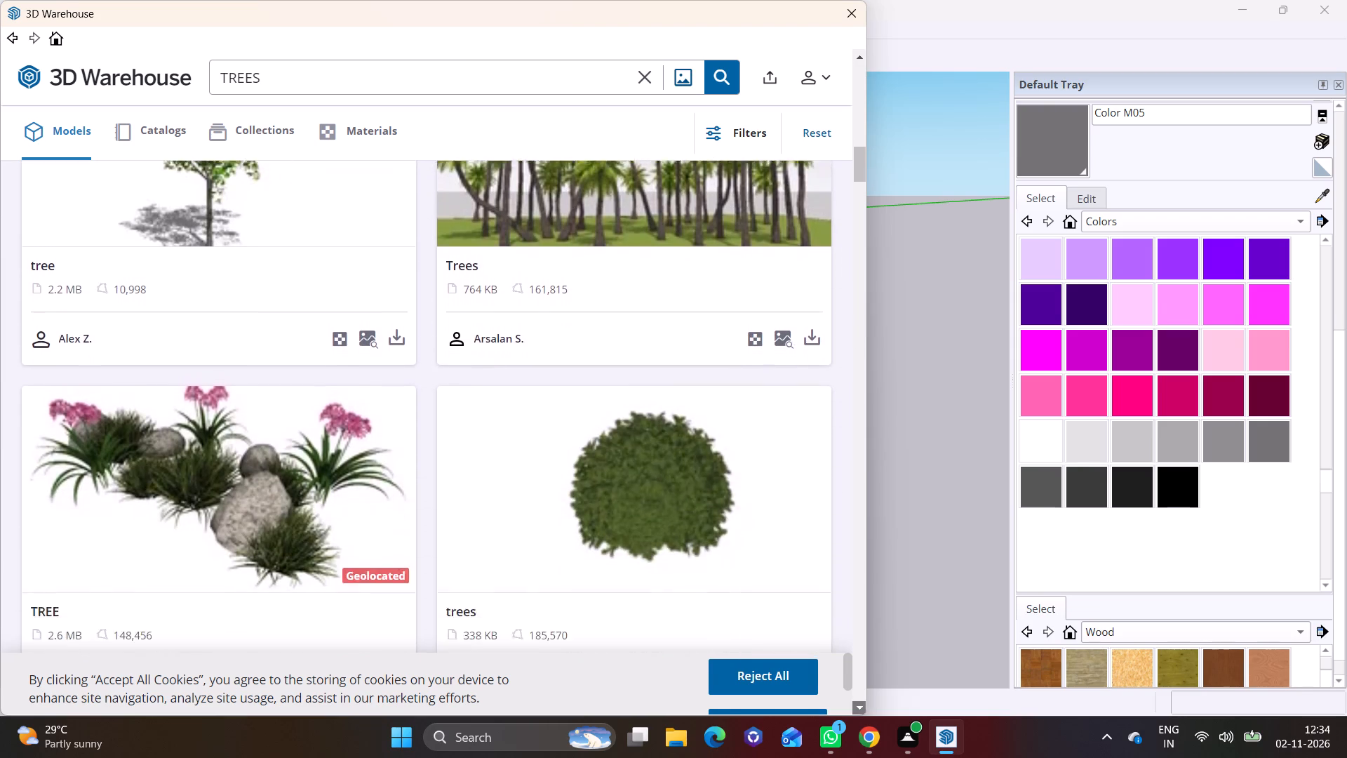
{"action": "scroll", "coordinate": [773, 340], "scroll_direction": "up", "scroll_amount": 3}
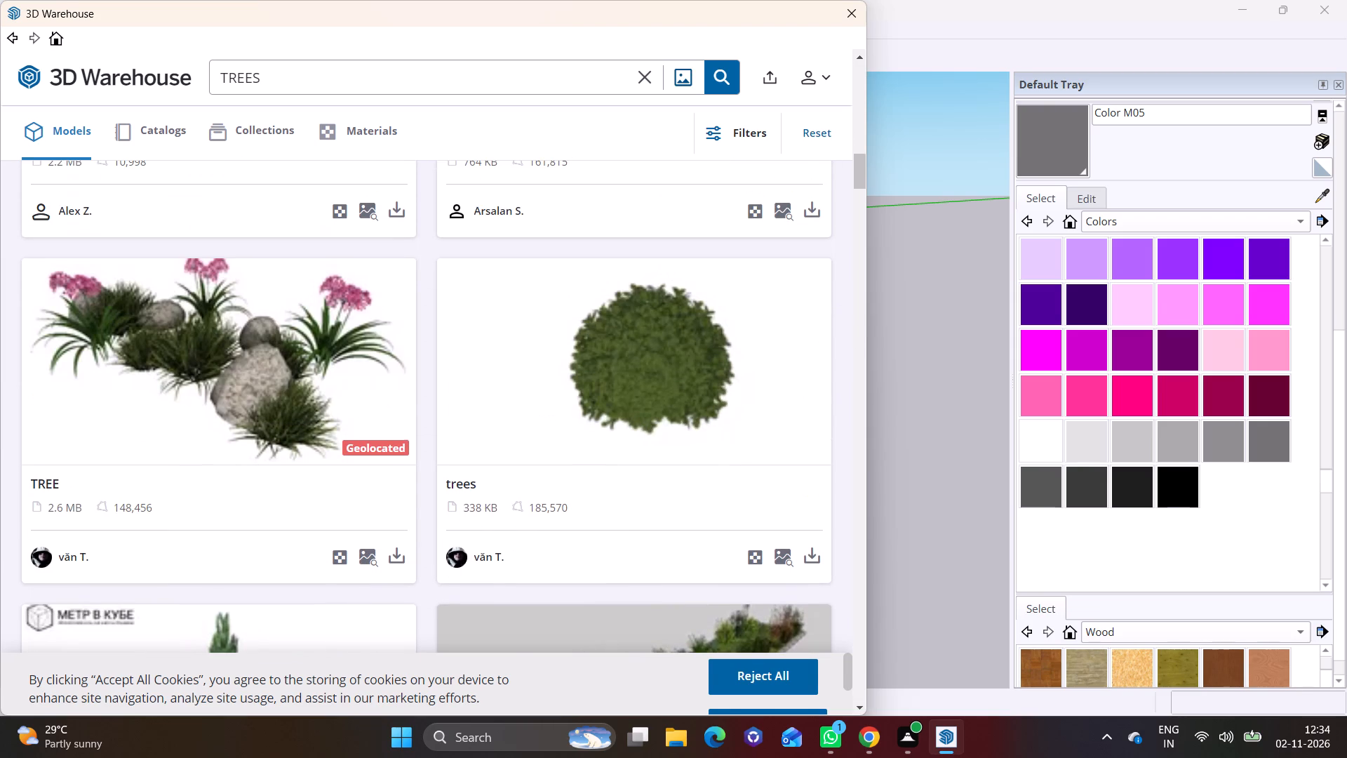
{"action": "left_click", "coordinate": [812, 559]}
{"action": "left_click", "coordinate": [397, 383]}
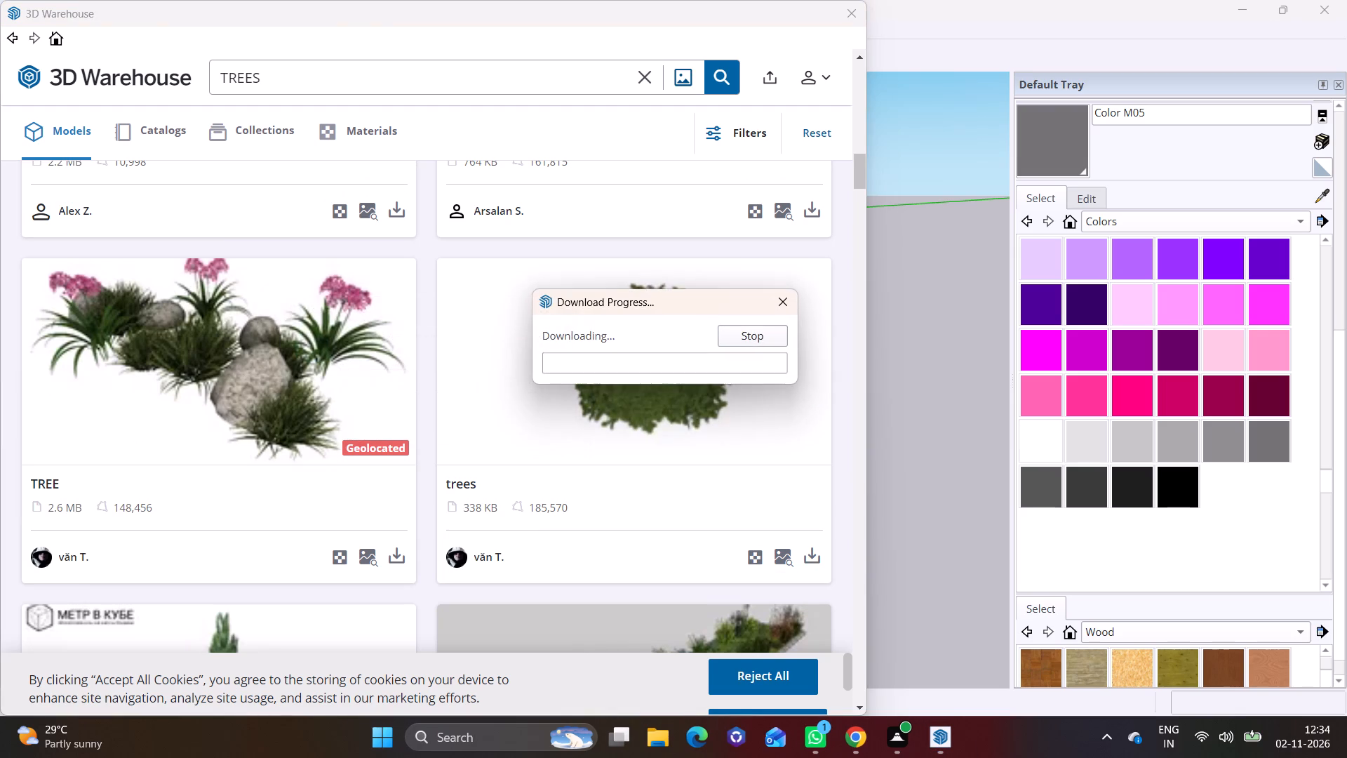
Place the downloaded bush on the slab strip in front of the boundary wall, just beyond the end of the long planter.
{"action": "scroll", "coordinate": [252, 538], "scroll_direction": "down", "scroll_amount": 3}
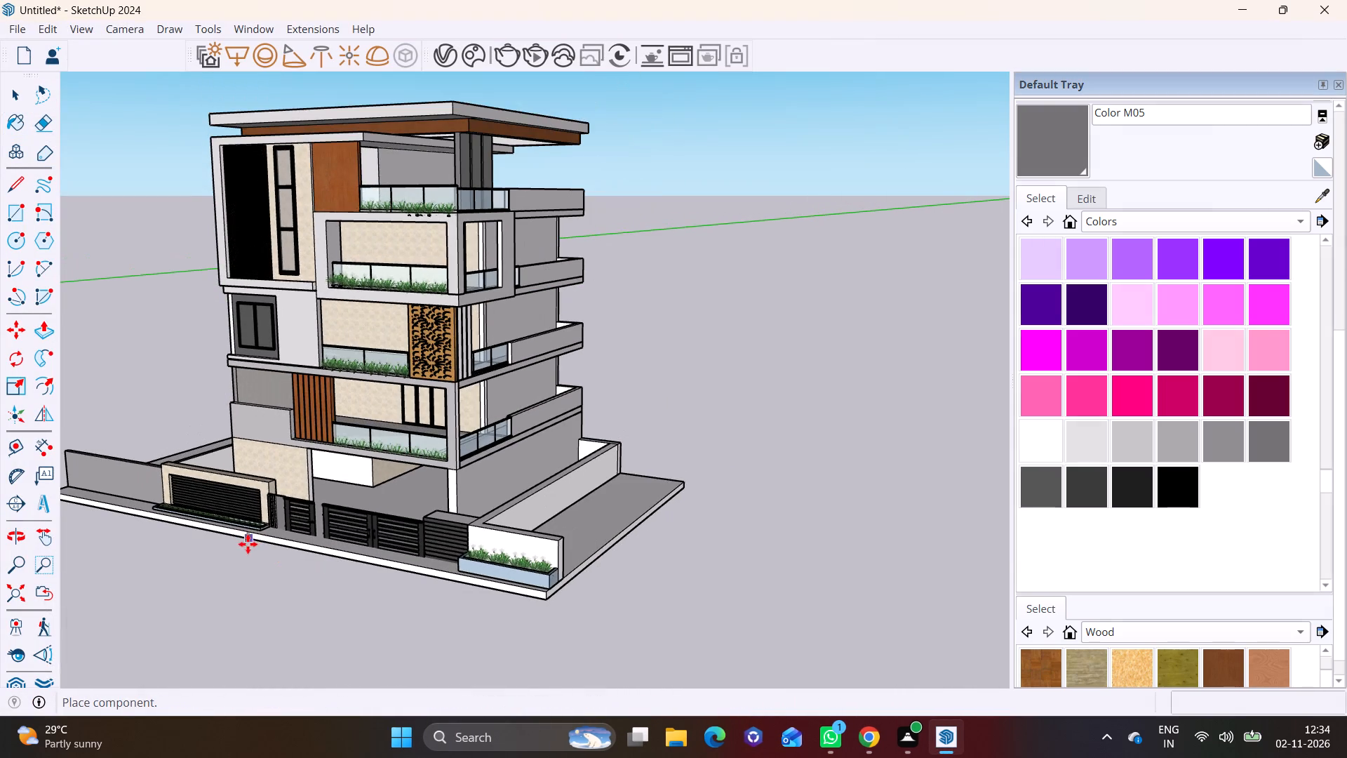
{"action": "middle_click_drag", "start_coordinate": [253, 521], "coordinate": [507, 526]}
{"action": "scroll", "coordinate": [445, 521], "scroll_direction": "up", "scroll_amount": 12}
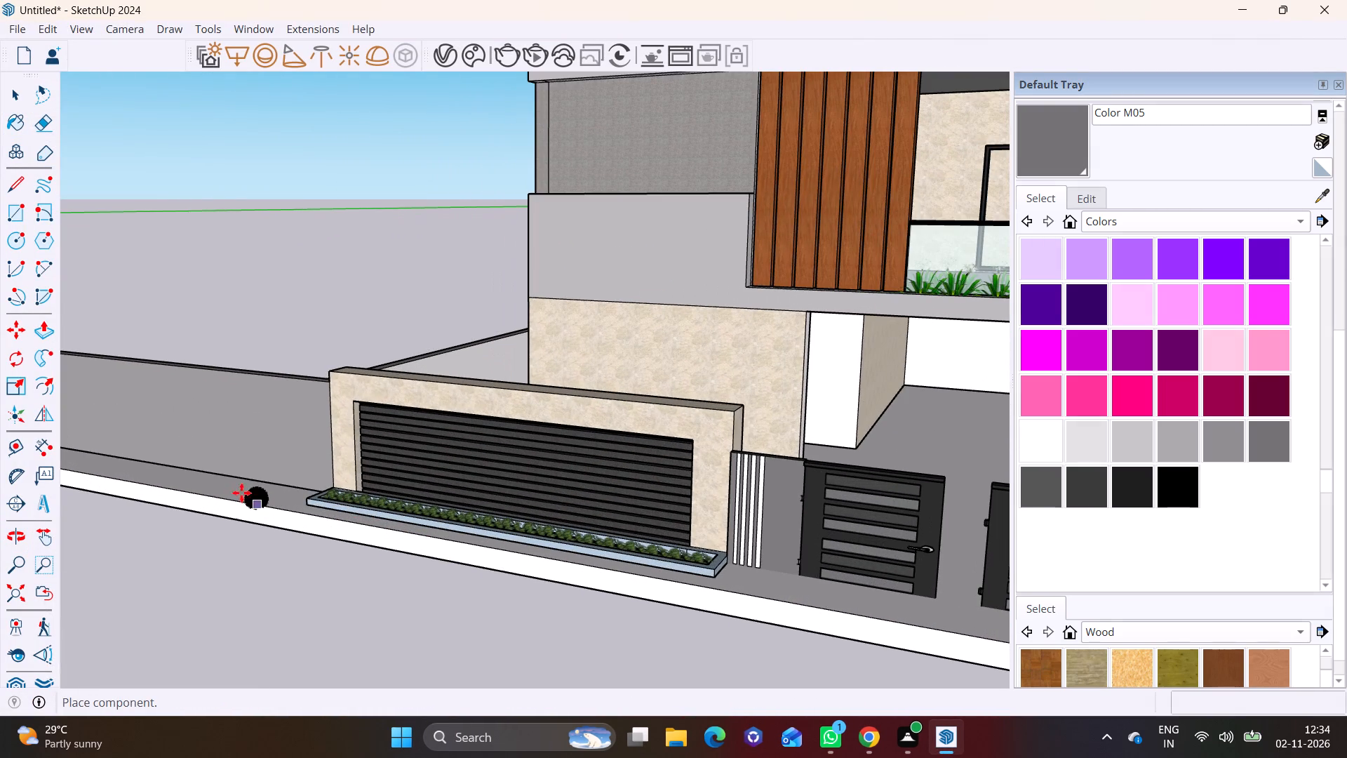
{"action": "left_click", "coordinate": [220, 489]}
{"action": "key", "text": "space"}
{"action": "scroll", "coordinate": [363, 511], "scroll_direction": "up", "scroll_amount": 9}
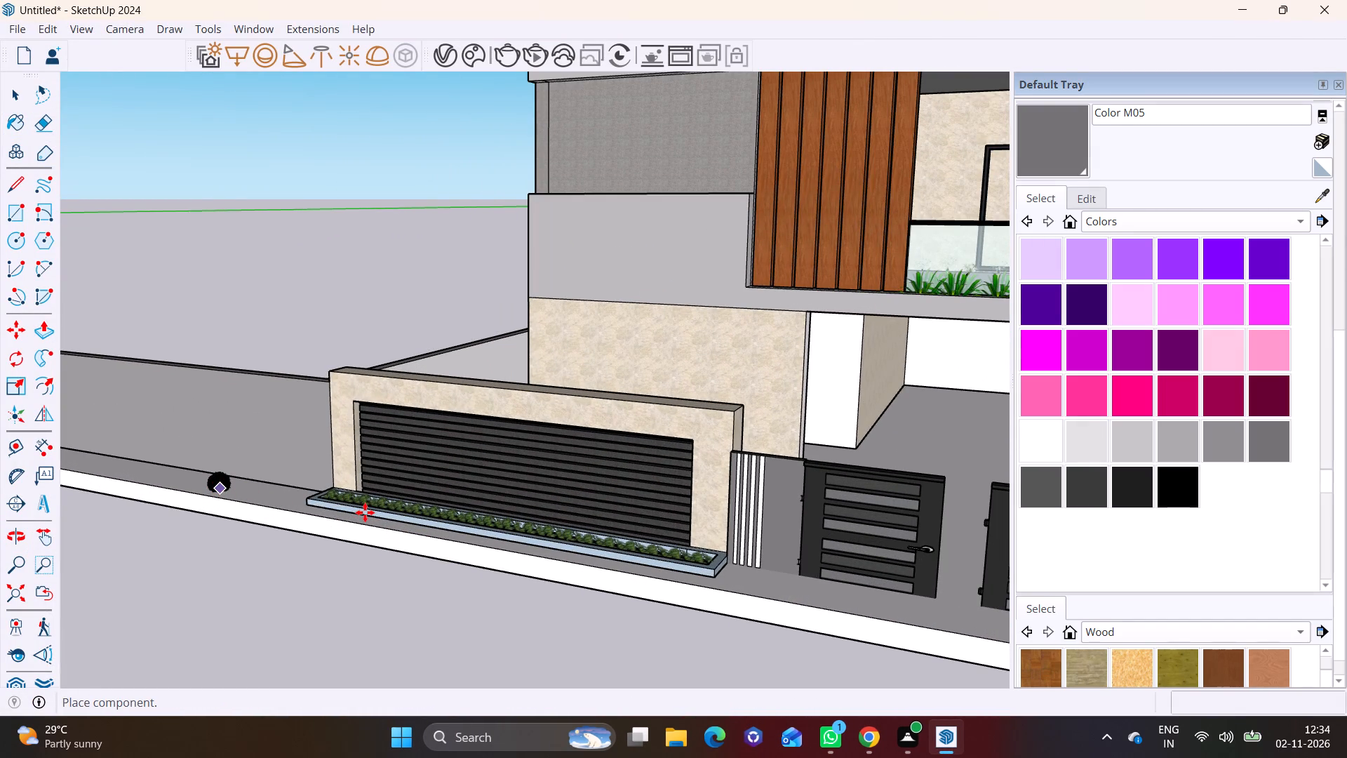
{"action": "key", "text": "space"}
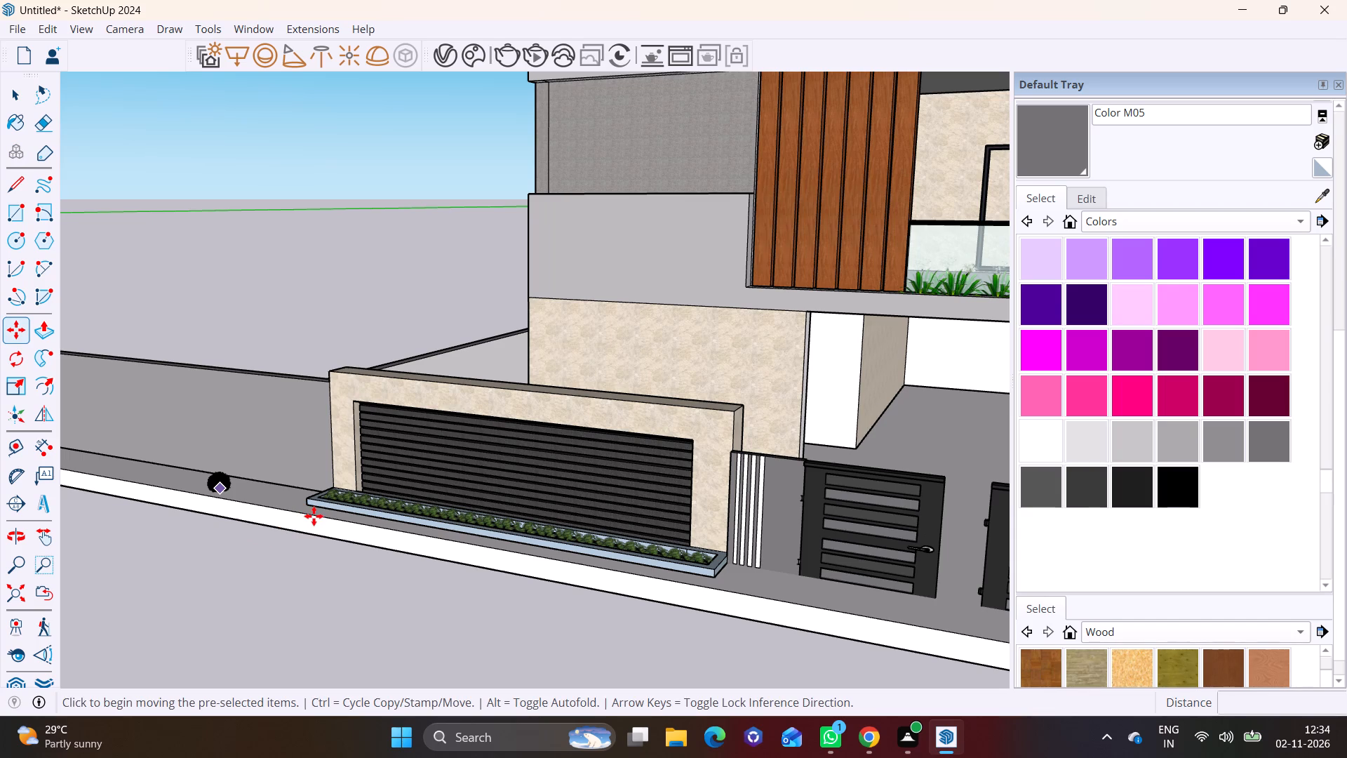
{"action": "scroll", "coordinate": [316, 515], "scroll_direction": "up", "scroll_amount": 7}
{"action": "left_click", "coordinate": [290, 324]}
{"action": "key", "text": "space"}
{"action": "key", "text": "Escape"}
Delete the existing small plants one by one from the wall-end portion of the long planter below the black louvres.
{"action": "scroll", "coordinate": [376, 499], "scroll_direction": "up", "scroll_amount": 3}
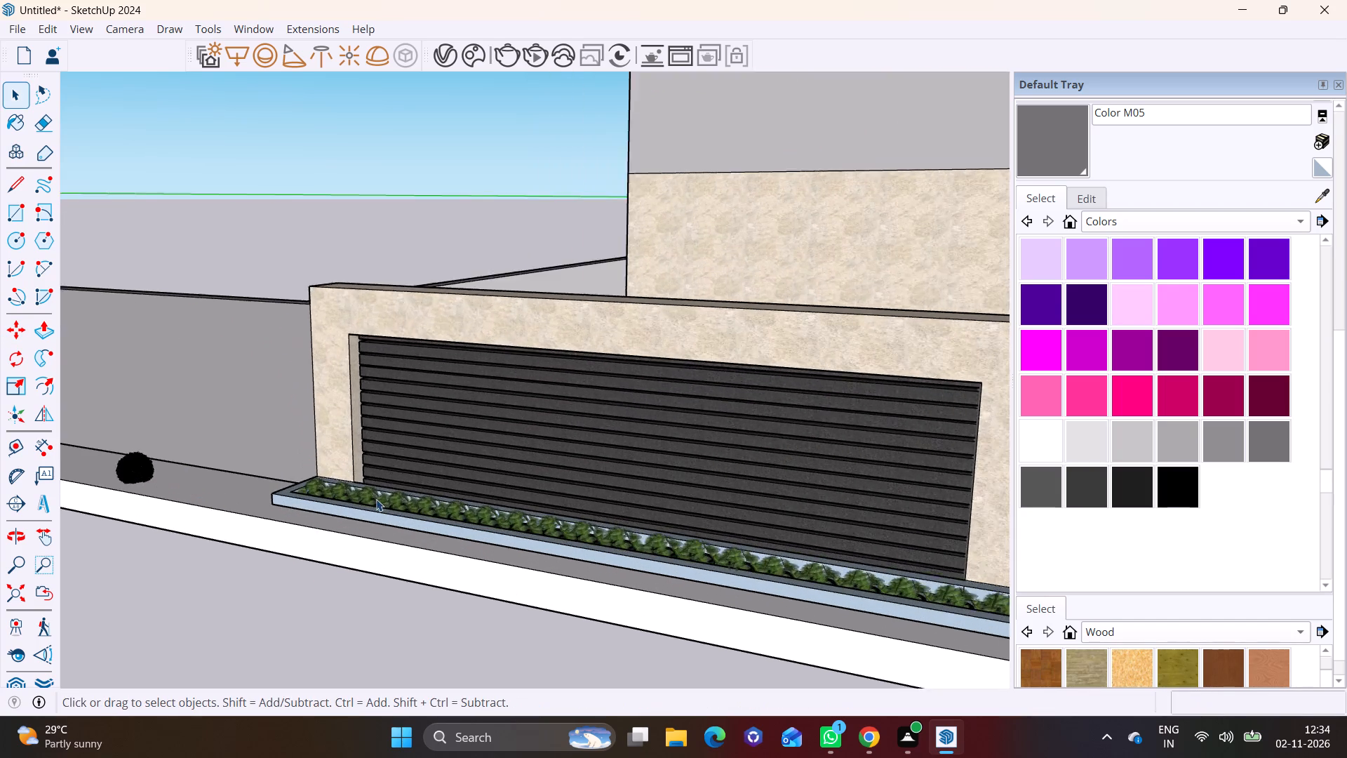
{"action": "scroll", "coordinate": [376, 499], "scroll_direction": "up", "scroll_amount": 5}
{"action": "left_click", "coordinate": [376, 498]}
{"action": "key", "text": "Delete"}
{"action": "left_click", "coordinate": [344, 487]}
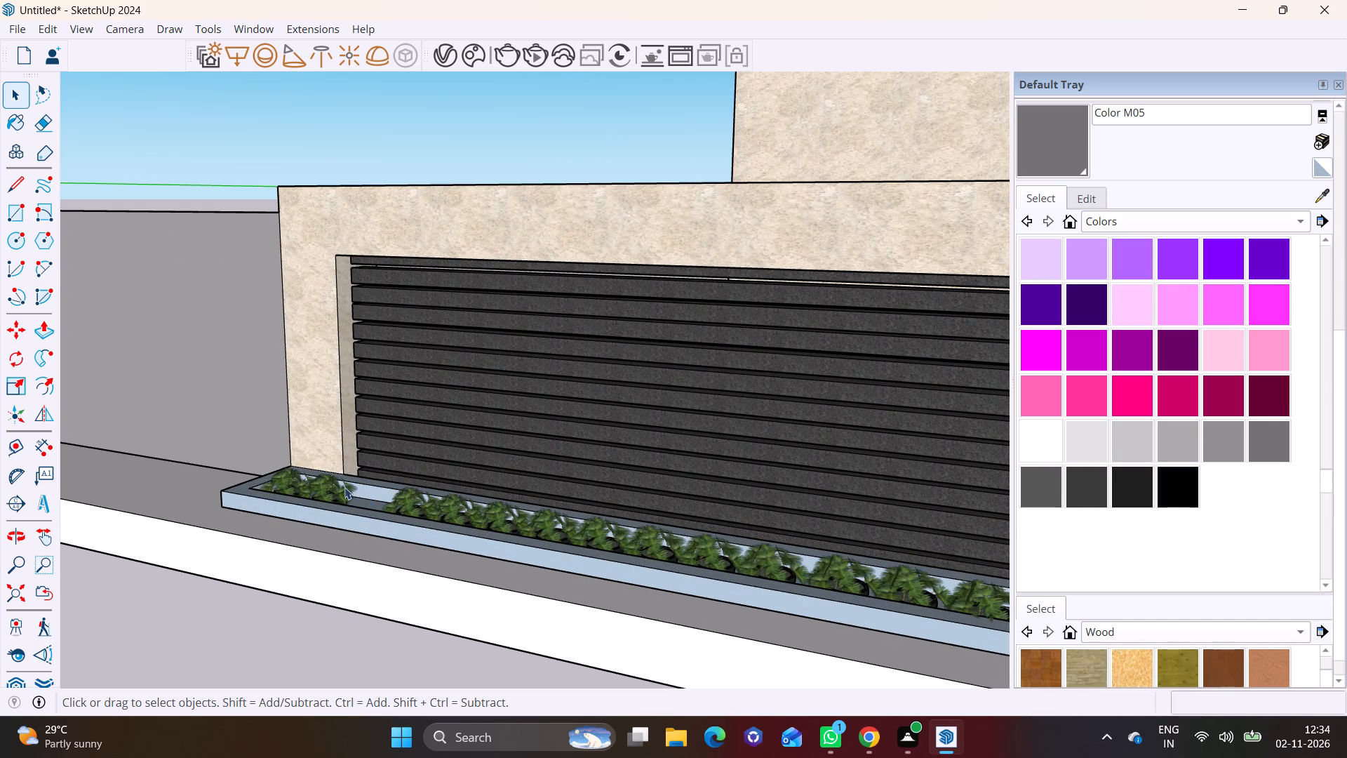
{"action": "key", "text": "Delete"}
{"action": "left_click", "coordinate": [295, 487]}
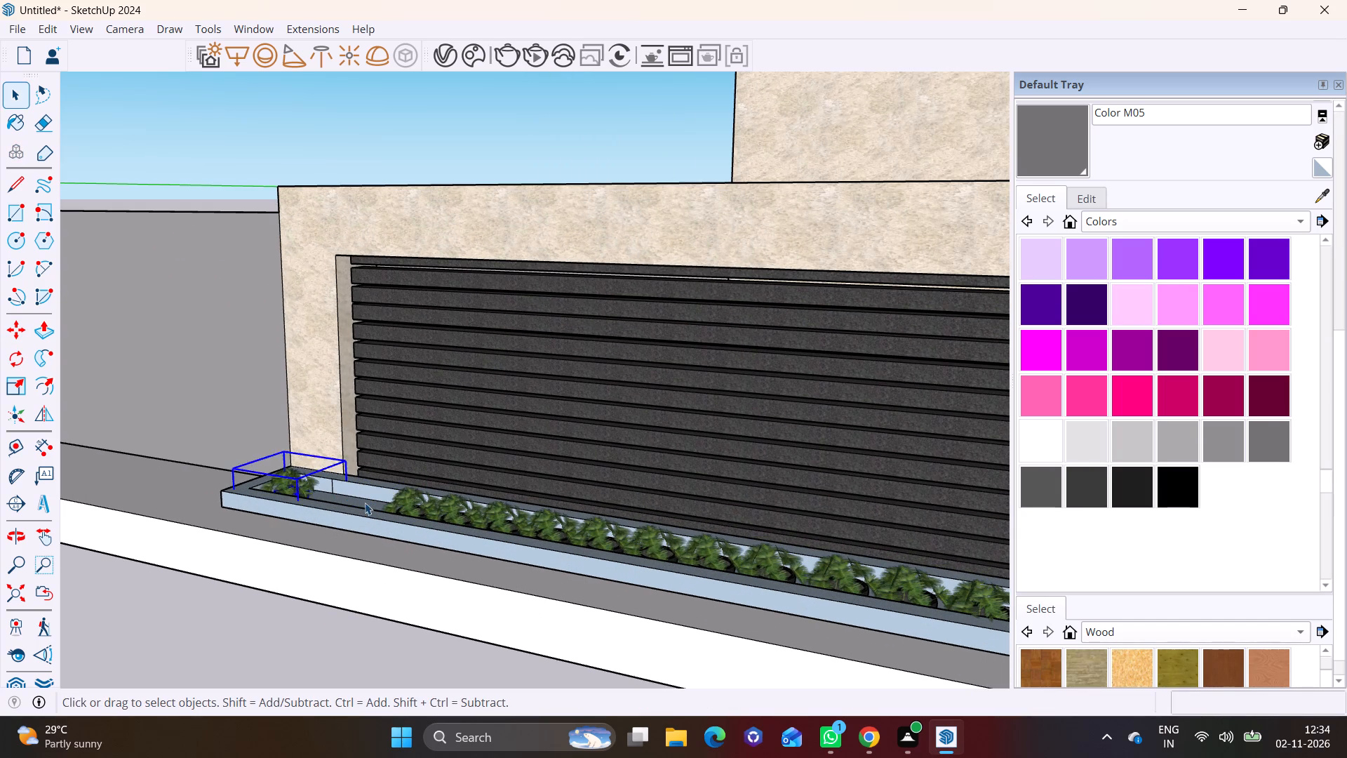
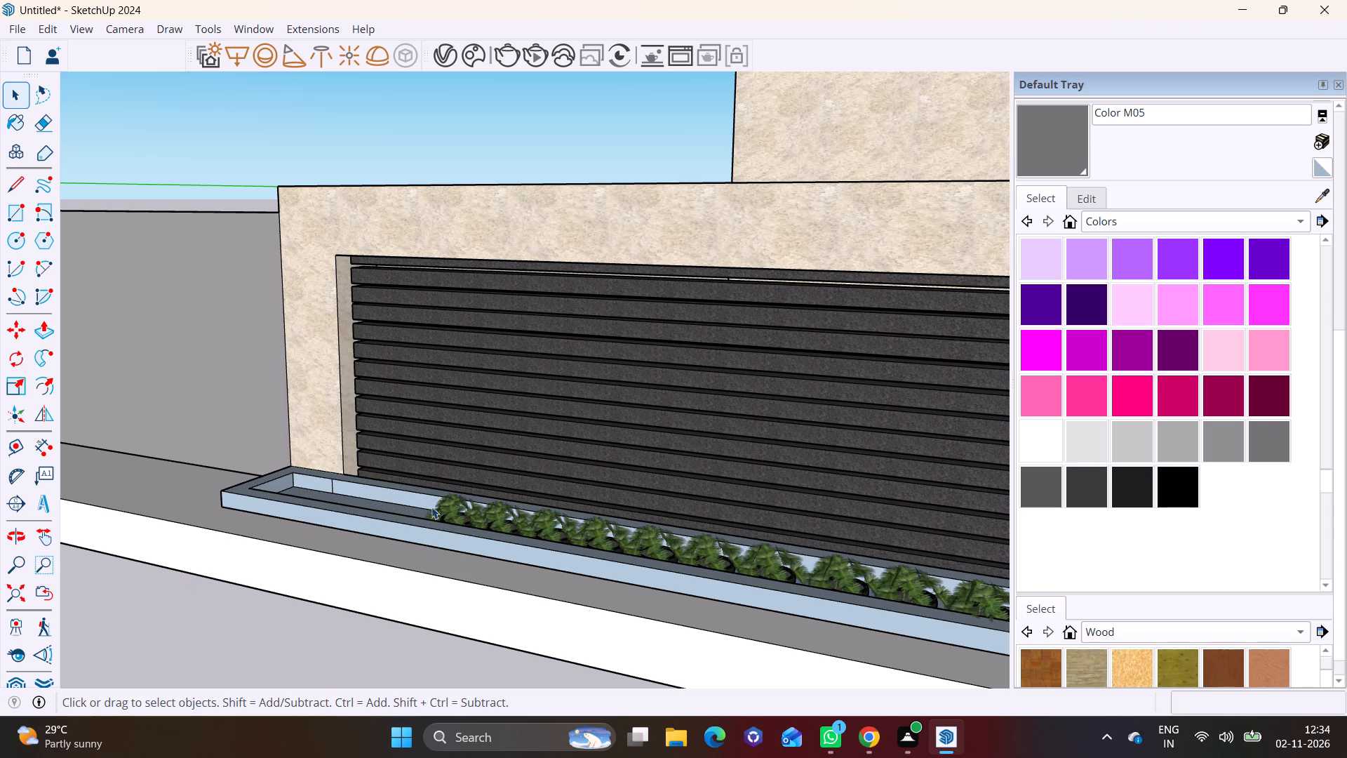
Delete the small plants one by one along the middle stretch of the long planter below the black louvres.
{"action": "left_click", "coordinate": [436, 507]}
{"action": "key", "text": "Delete"}
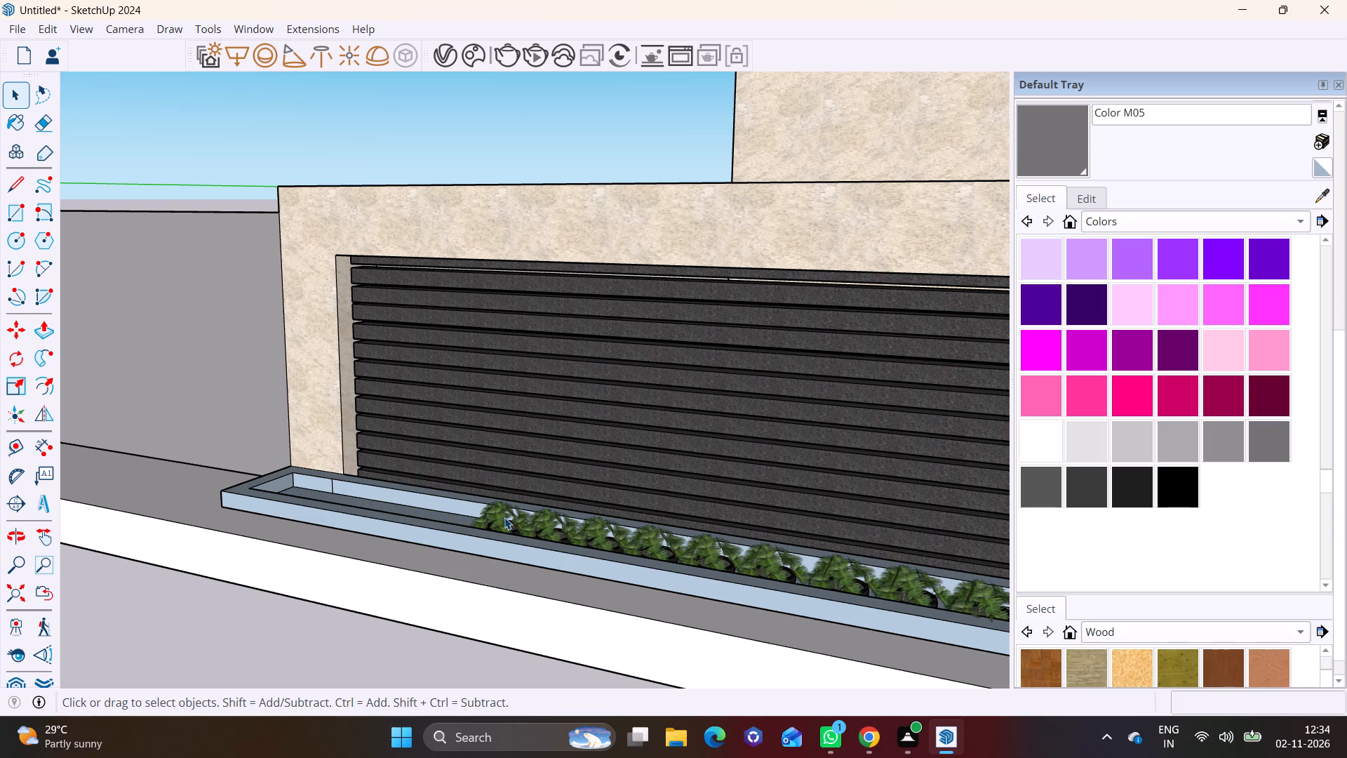
{"action": "left_click", "coordinate": [504, 517]}
{"action": "key", "text": "Delete"}
{"action": "left_click", "coordinate": [541, 526]}
{"action": "key", "text": "Delete"}
{"action": "left_click", "coordinate": [596, 538]}
{"action": "key", "text": "Delete"}
{"action": "left_click", "coordinate": [643, 547]}
{"action": "key", "text": "Delete"}
{"action": "left_click", "coordinate": [690, 555]}
{"action": "key", "text": "Delete"}
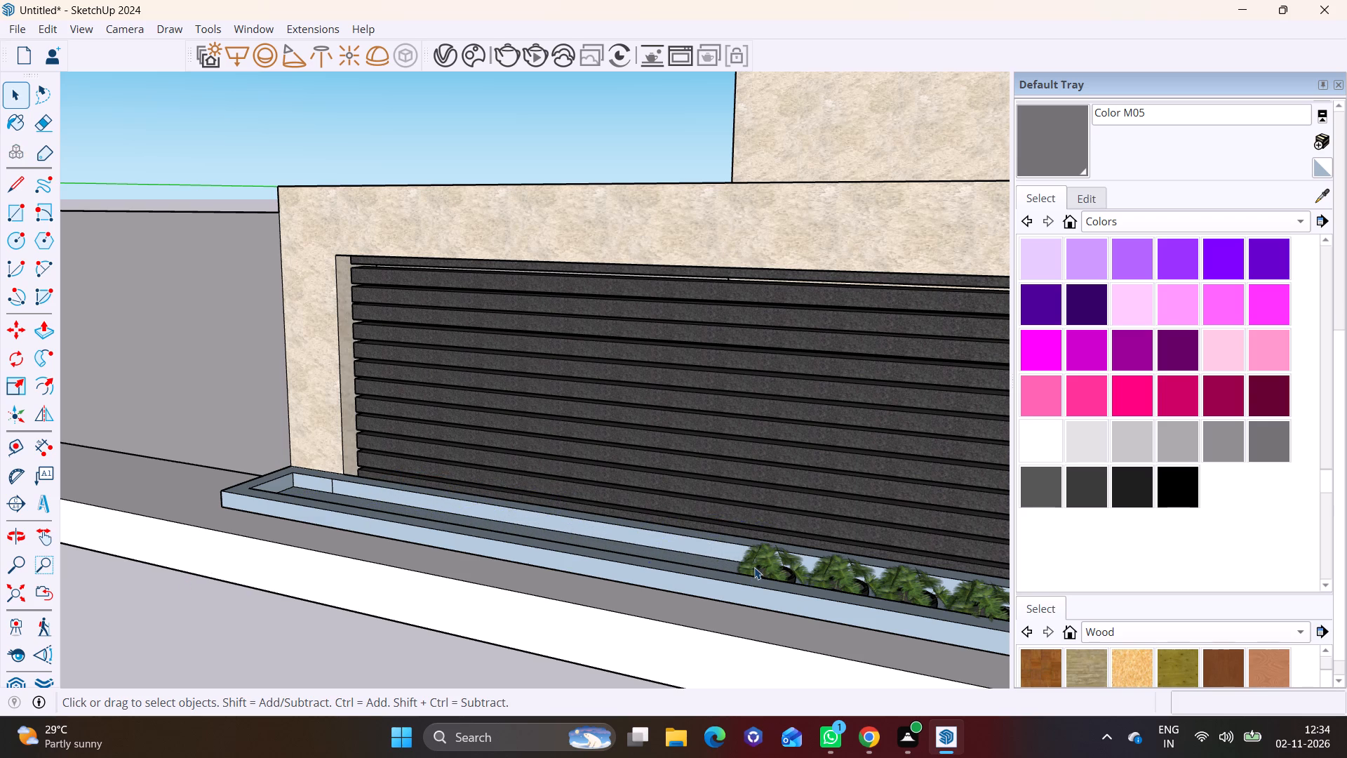
{"action": "left_click", "coordinate": [754, 567]}
{"action": "key", "text": "Delete"}
{"action": "left_click", "coordinate": [814, 582]}
{"action": "key", "text": "Delete"}
{"action": "left_click", "coordinate": [903, 597]}
{"action": "key", "text": "Delete"}
{"action": "left_click", "coordinate": [963, 601]}
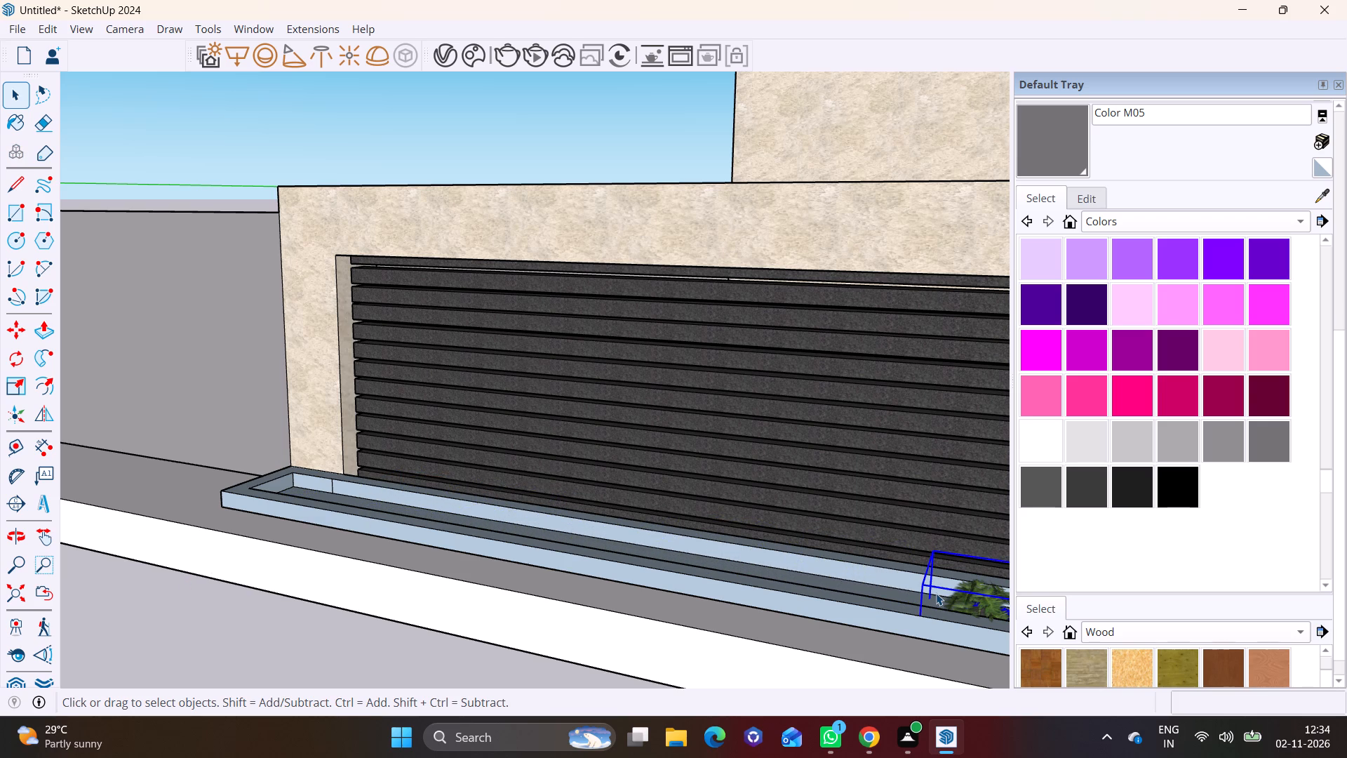
{"action": "key", "text": "Delete"}
Delete the remaining small plants at the gate end of the long planter, leaving the trough empty.
{"action": "scroll", "coordinate": [935, 593], "scroll_direction": "down", "scroll_amount": 1}
{"action": "middle_click_drag", "start_coordinate": [932, 593], "coordinate": [646, 495], "text": "shift"}
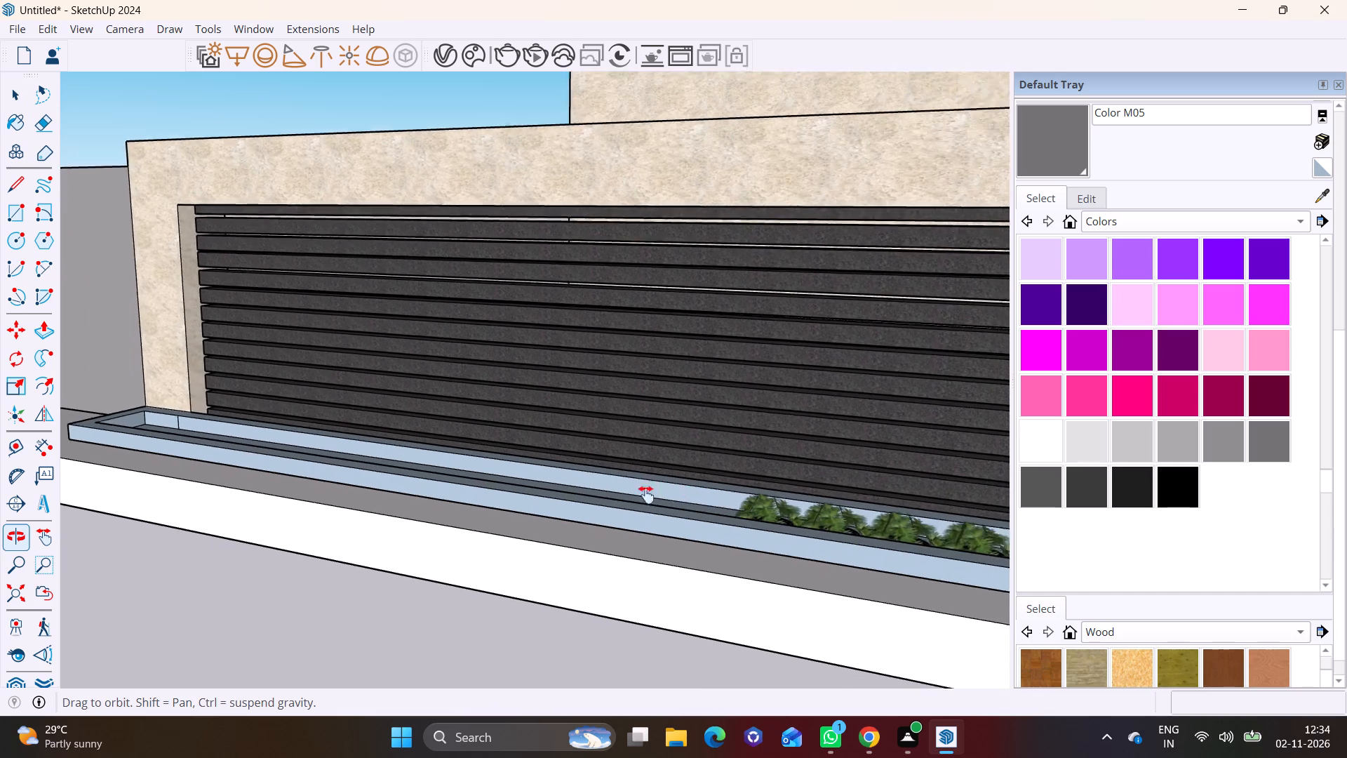
{"action": "middle_click_drag", "start_coordinate": [646, 495], "coordinate": [385, 470], "text": "shift"}
{"action": "left_click", "coordinate": [423, 472]}
{"action": "key", "text": "Delete"}
{"action": "left_click", "coordinate": [493, 479]}
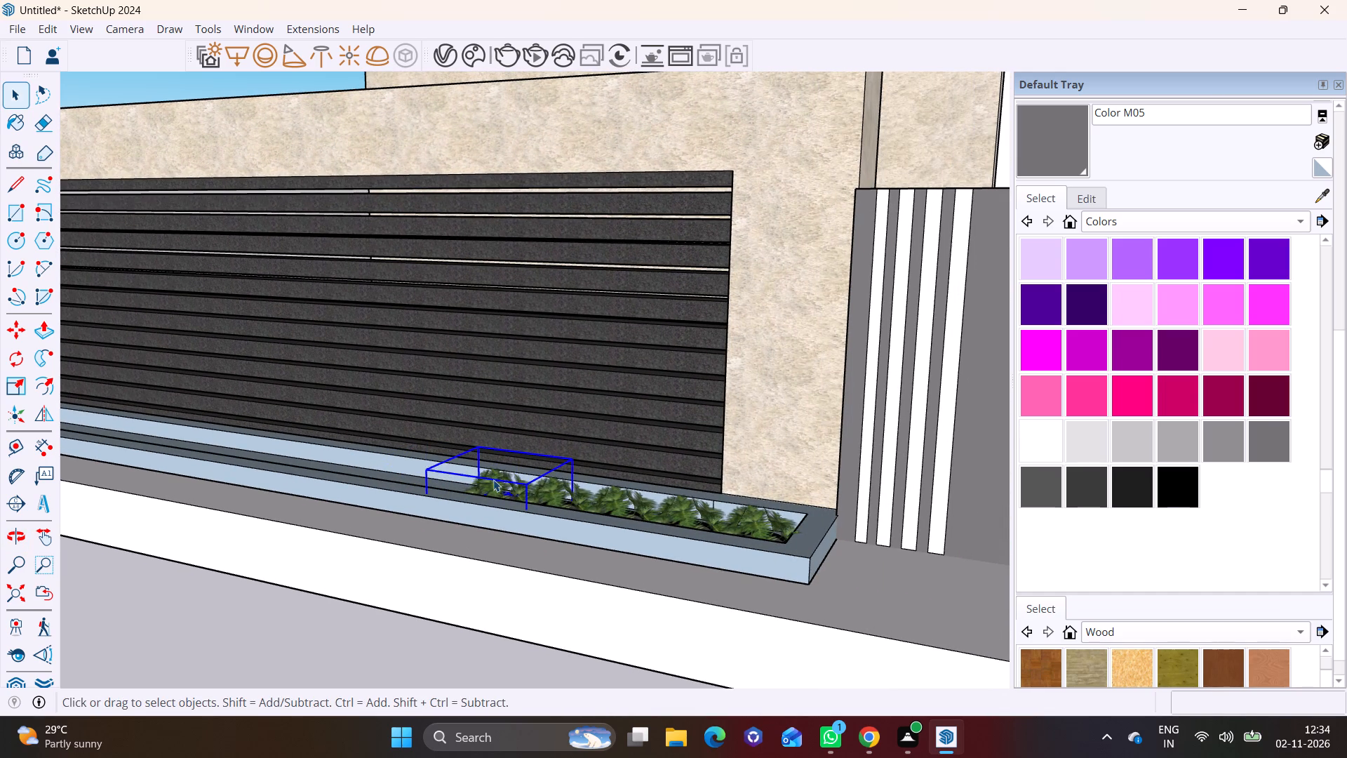
{"action": "key", "text": "Delete"}
{"action": "left_click", "coordinate": [528, 498]}
{"action": "key", "text": "Delete"}
{"action": "left_click", "coordinate": [607, 509]}
{"action": "key", "text": "Delete"}
{"action": "left_click", "coordinate": [655, 514]}
{"action": "key", "text": "Delete"}
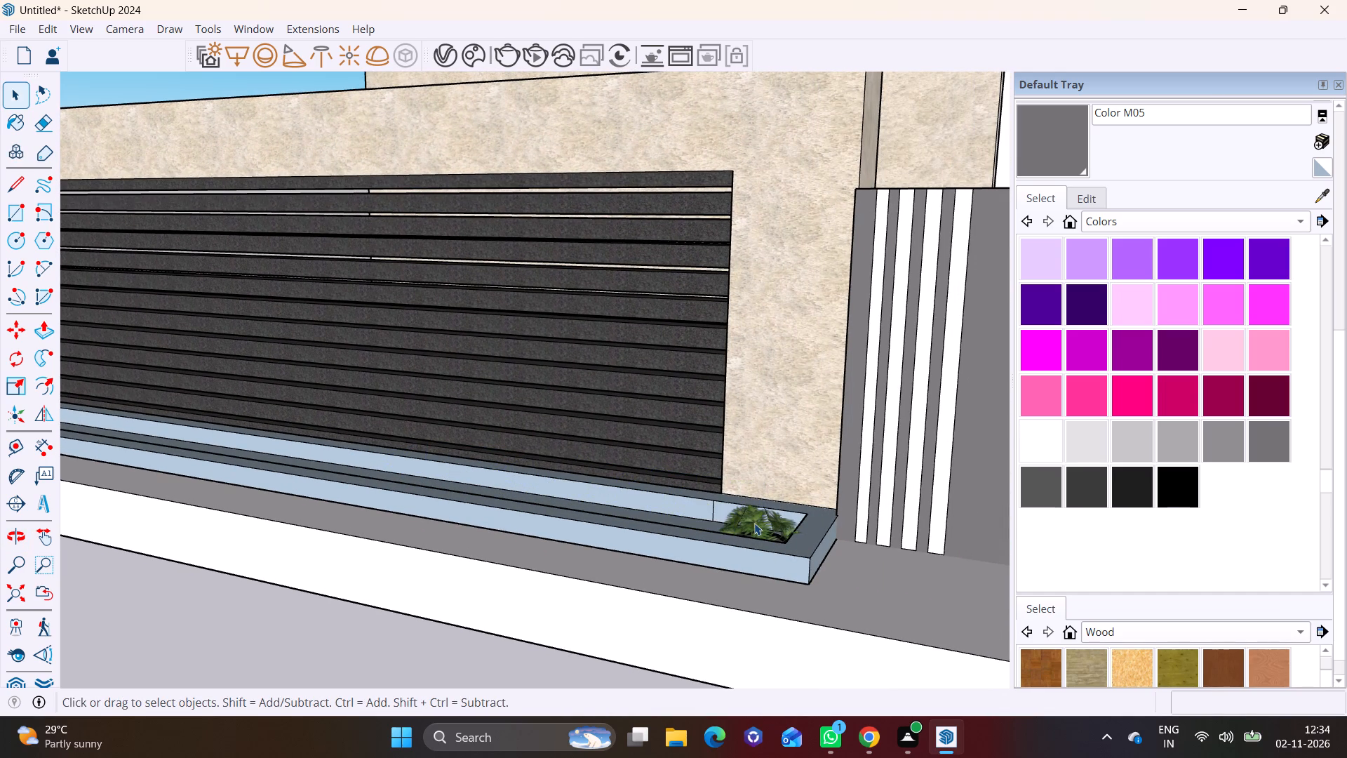
{"action": "left_click", "coordinate": [754, 523]}
{"action": "key", "text": "Delete"}
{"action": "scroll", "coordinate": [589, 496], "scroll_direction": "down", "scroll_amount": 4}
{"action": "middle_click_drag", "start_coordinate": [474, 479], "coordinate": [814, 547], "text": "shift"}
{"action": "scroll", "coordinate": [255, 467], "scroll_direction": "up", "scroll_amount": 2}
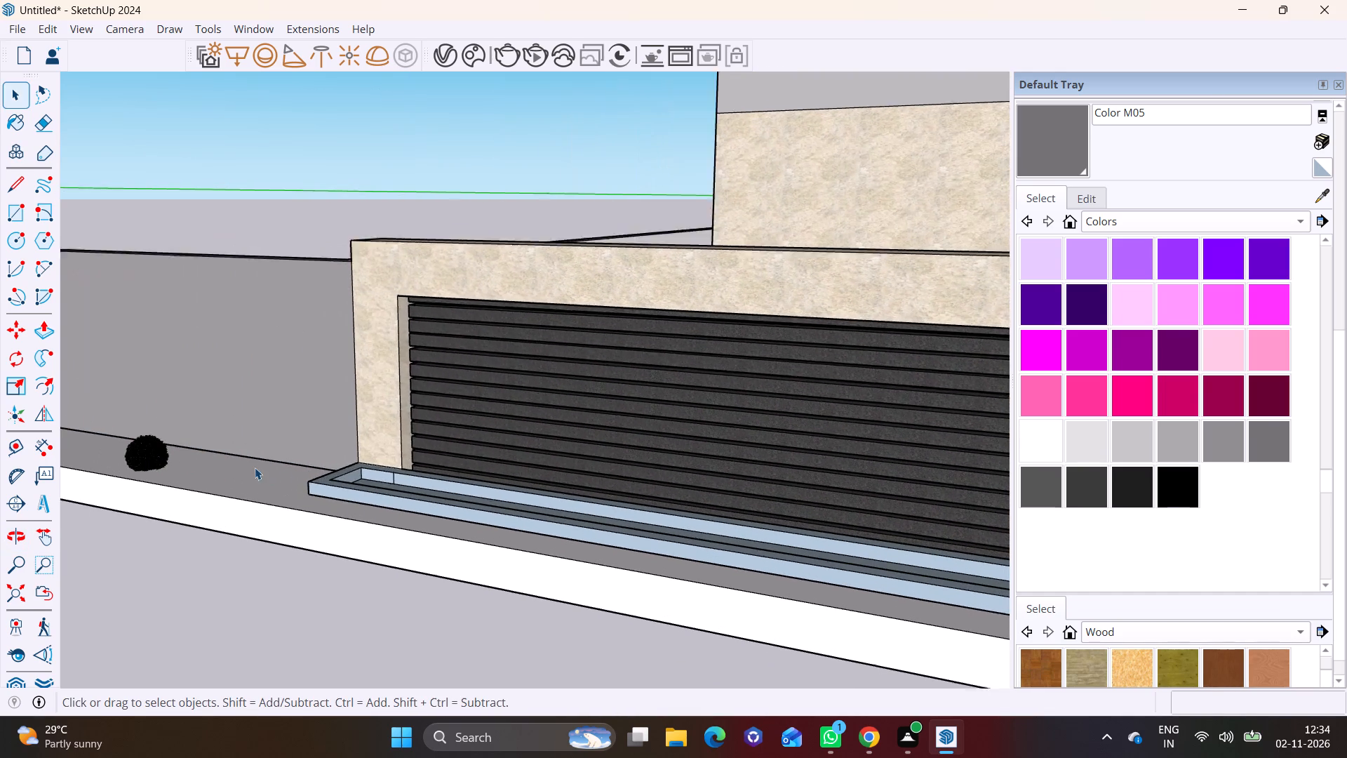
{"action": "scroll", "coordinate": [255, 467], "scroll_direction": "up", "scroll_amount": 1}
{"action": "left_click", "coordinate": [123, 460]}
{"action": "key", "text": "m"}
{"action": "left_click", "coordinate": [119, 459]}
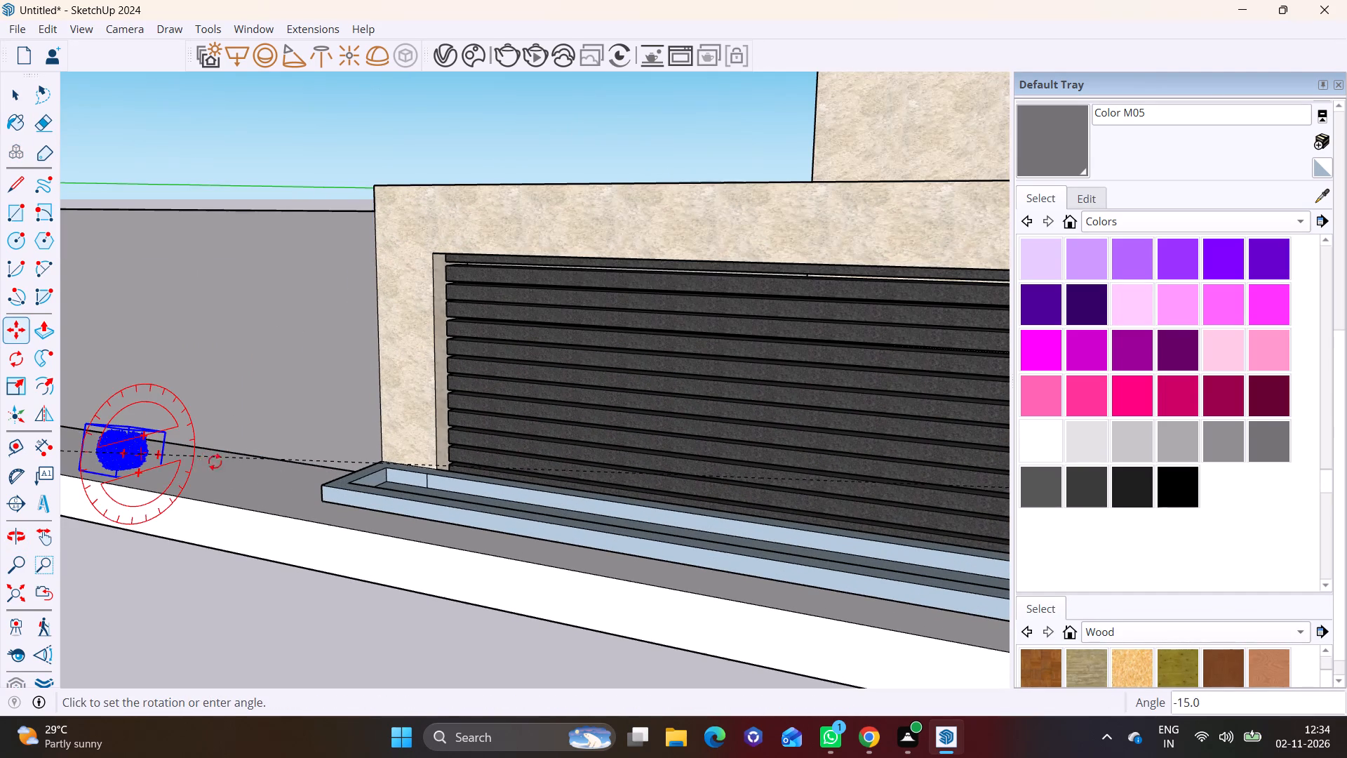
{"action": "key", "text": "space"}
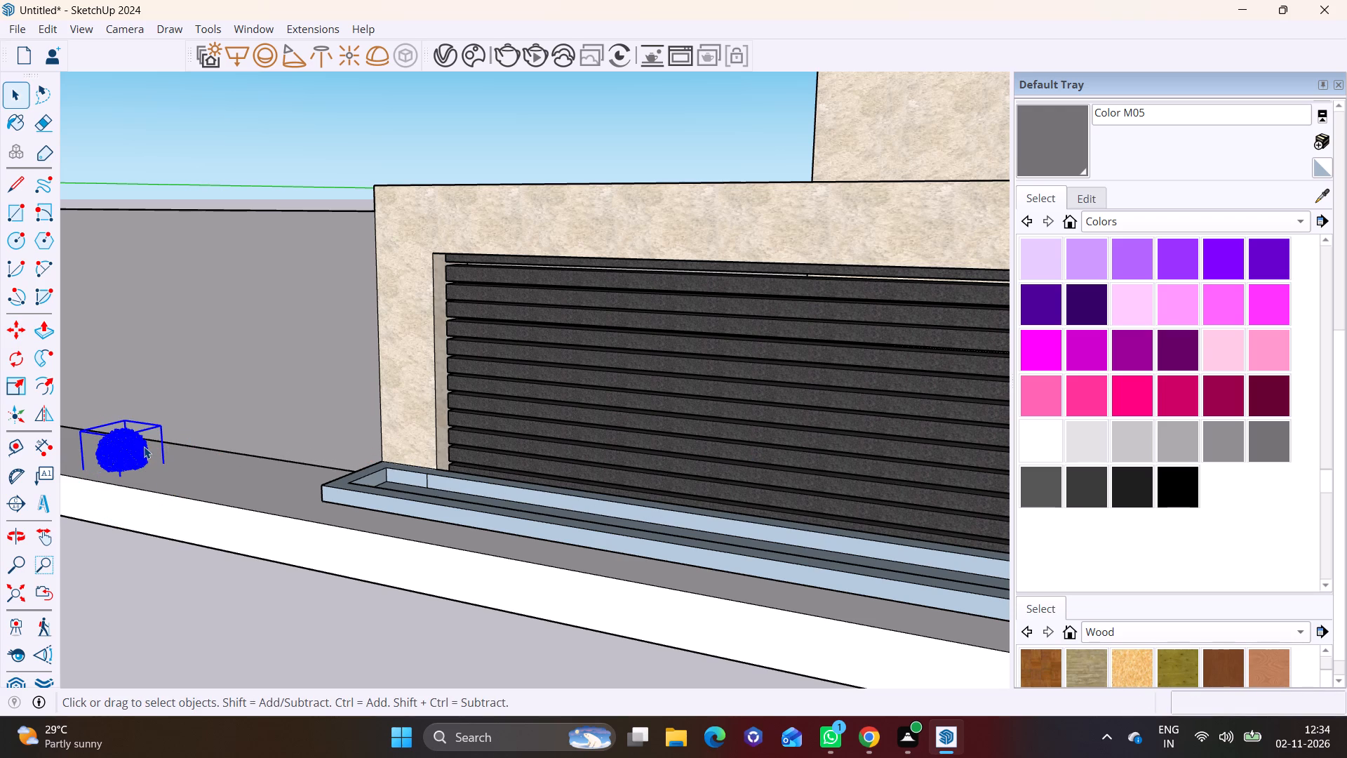
Open the downloaded bush for editing and move it from the slab strip onto the near end of the long planter.
{"action": "double_click", "coordinate": [144, 446]}
{"action": "key", "text": "m"}
{"action": "left_click", "coordinate": [144, 446]}
{"action": "left_click", "coordinate": [136, 451]}
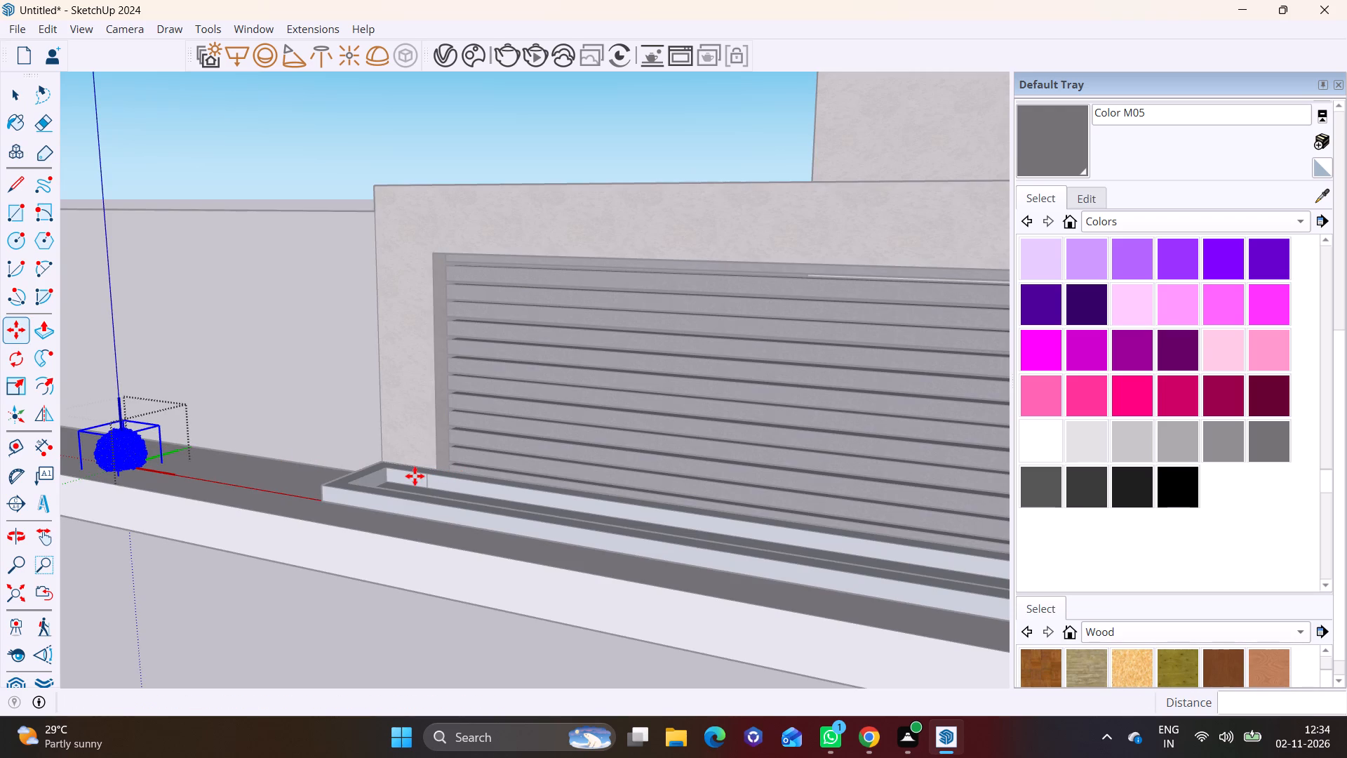
{"action": "left_click", "coordinate": [99, 431]}
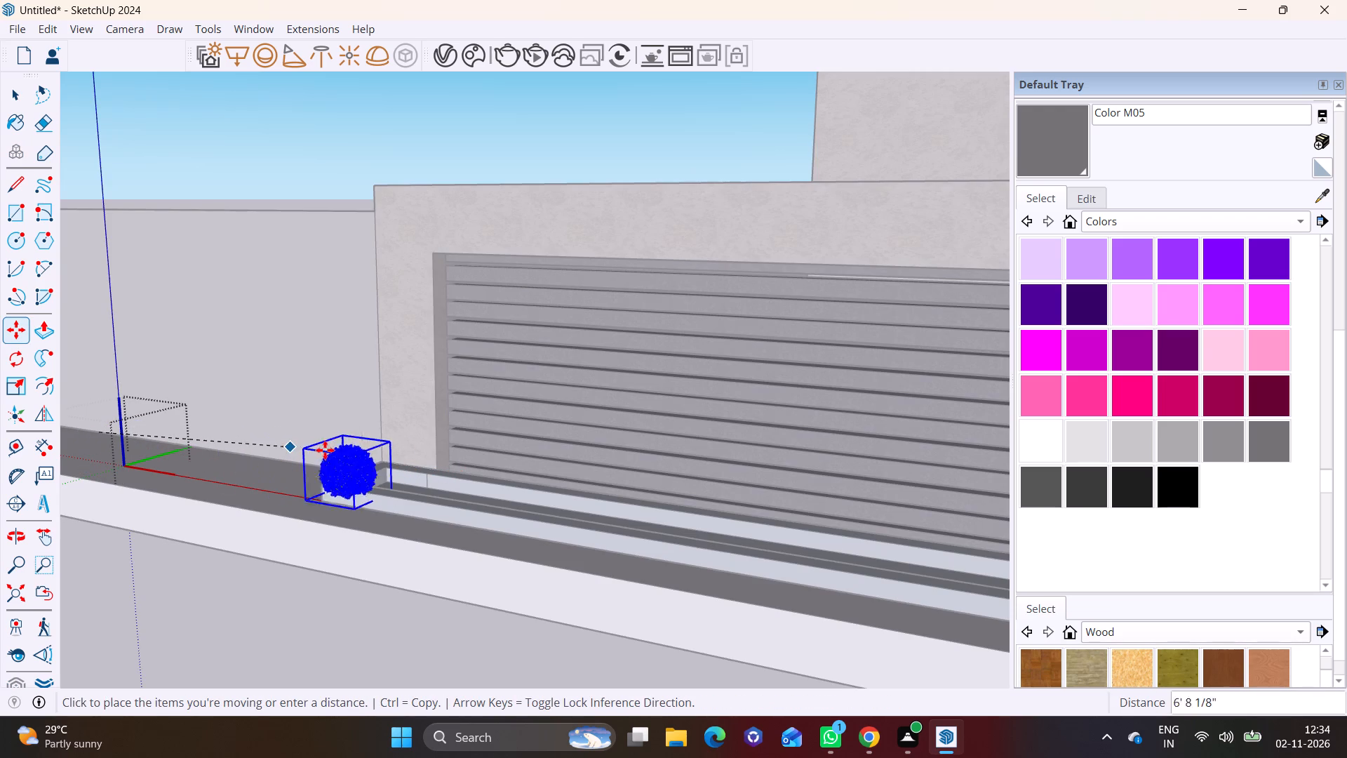
{"action": "left_click", "coordinate": [340, 444]}
{"action": "key", "text": "space"}
{"action": "left_click", "coordinate": [266, 476]}
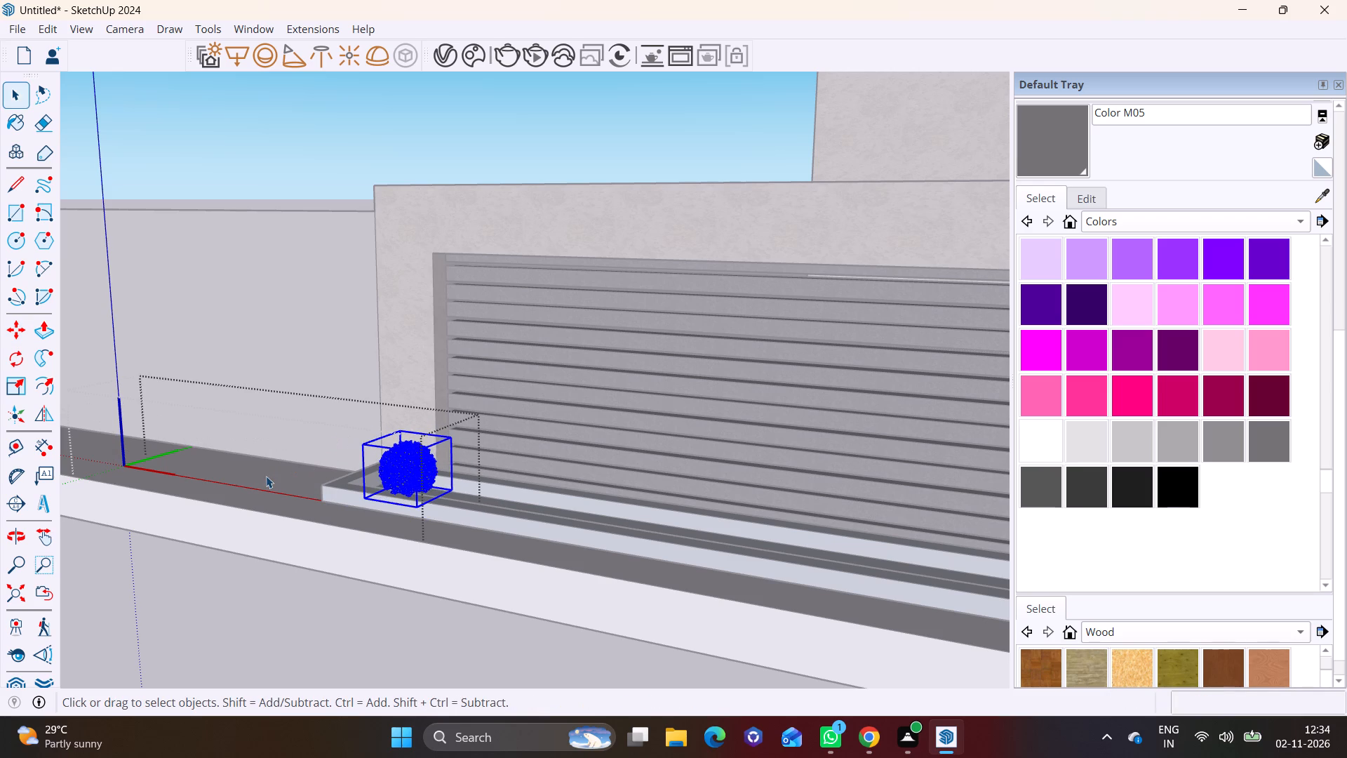
{"action": "left_click", "coordinate": [270, 473]}
Move the bush sideways over the planter trough and lower it so it sits inside the planter.
{"action": "middle_click_drag", "start_coordinate": [351, 476], "coordinate": [721, 464]}
{"action": "scroll", "coordinate": [639, 487], "scroll_direction": "up", "scroll_amount": 7}
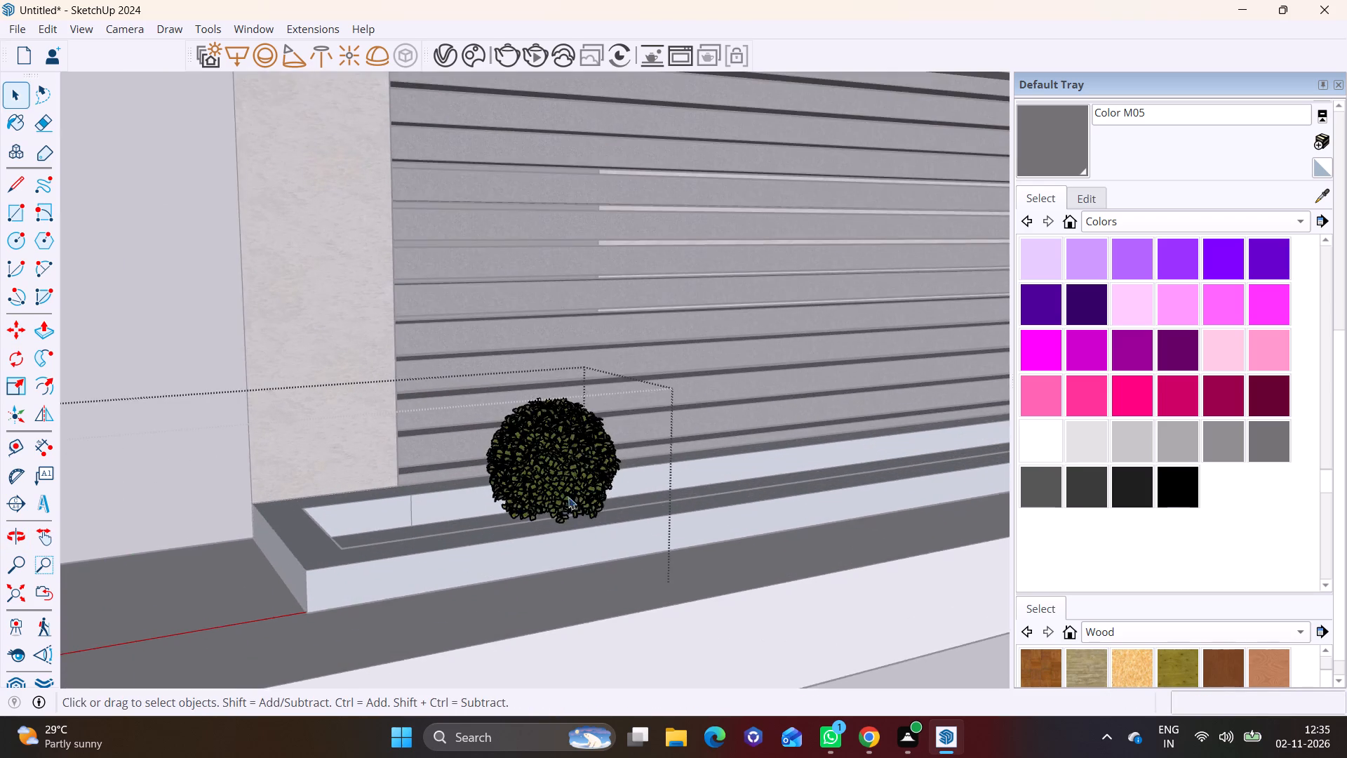
{"action": "middle_click_drag", "start_coordinate": [640, 518], "coordinate": [777, 500]}
{"action": "scroll", "coordinate": [441, 522], "scroll_direction": "up", "scroll_amount": 3}
{"action": "middle_click_drag", "start_coordinate": [441, 522], "coordinate": [643, 551]}
{"action": "left_click", "coordinate": [649, 451]}
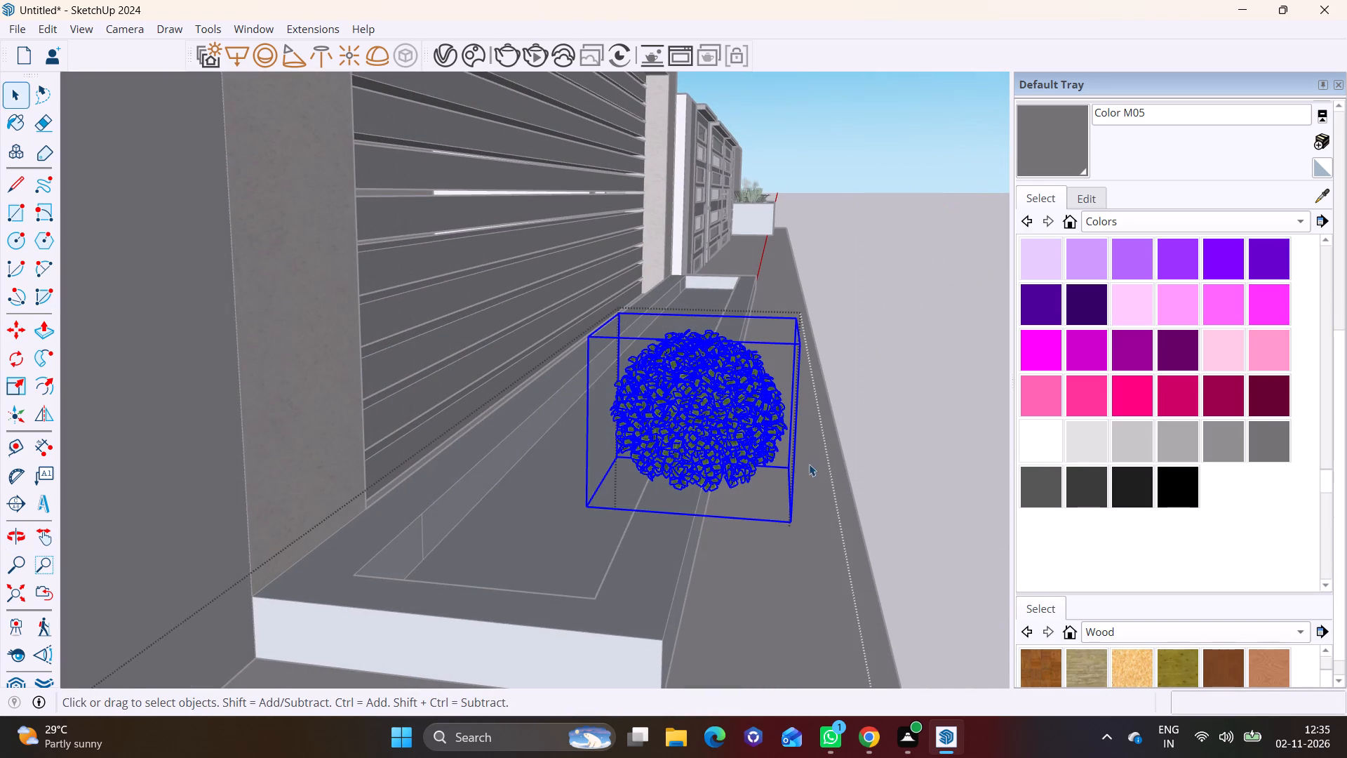
{"action": "key", "text": "m"}
{"action": "left_click", "coordinate": [976, 446]}
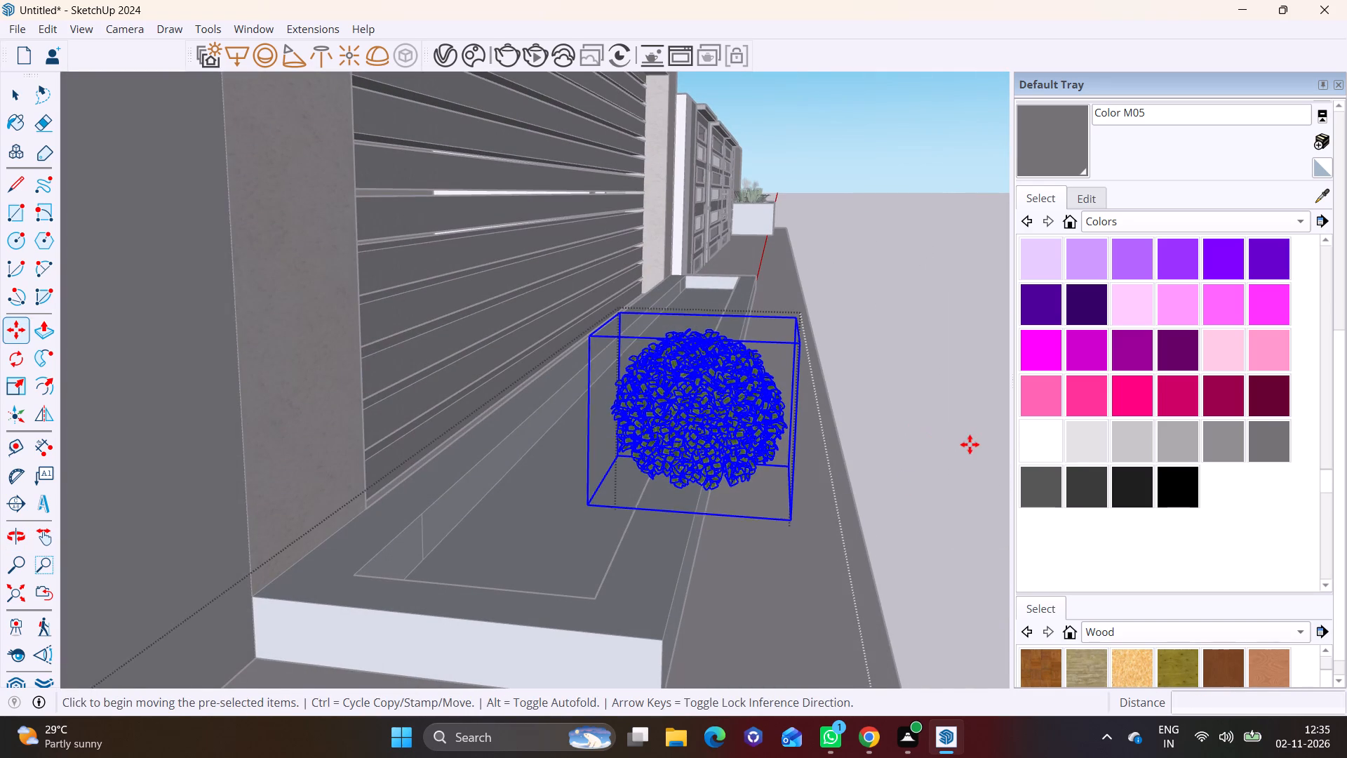
{"action": "left_click", "coordinate": [859, 454]}
{"action": "left_click", "coordinate": [314, 158]}
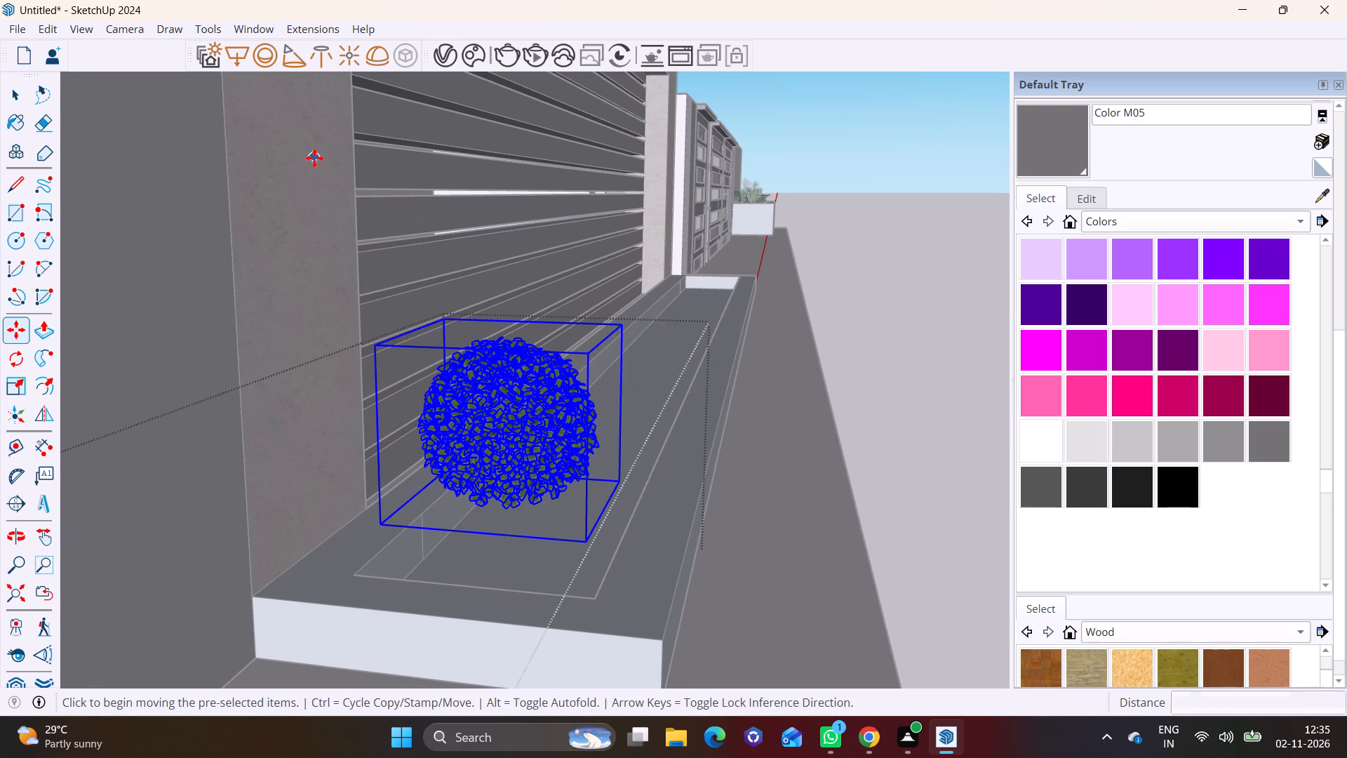
{"action": "left_click", "coordinate": [313, 274]}
{"action": "key", "text": "space"}
{"action": "left_click", "coordinate": [977, 367]}
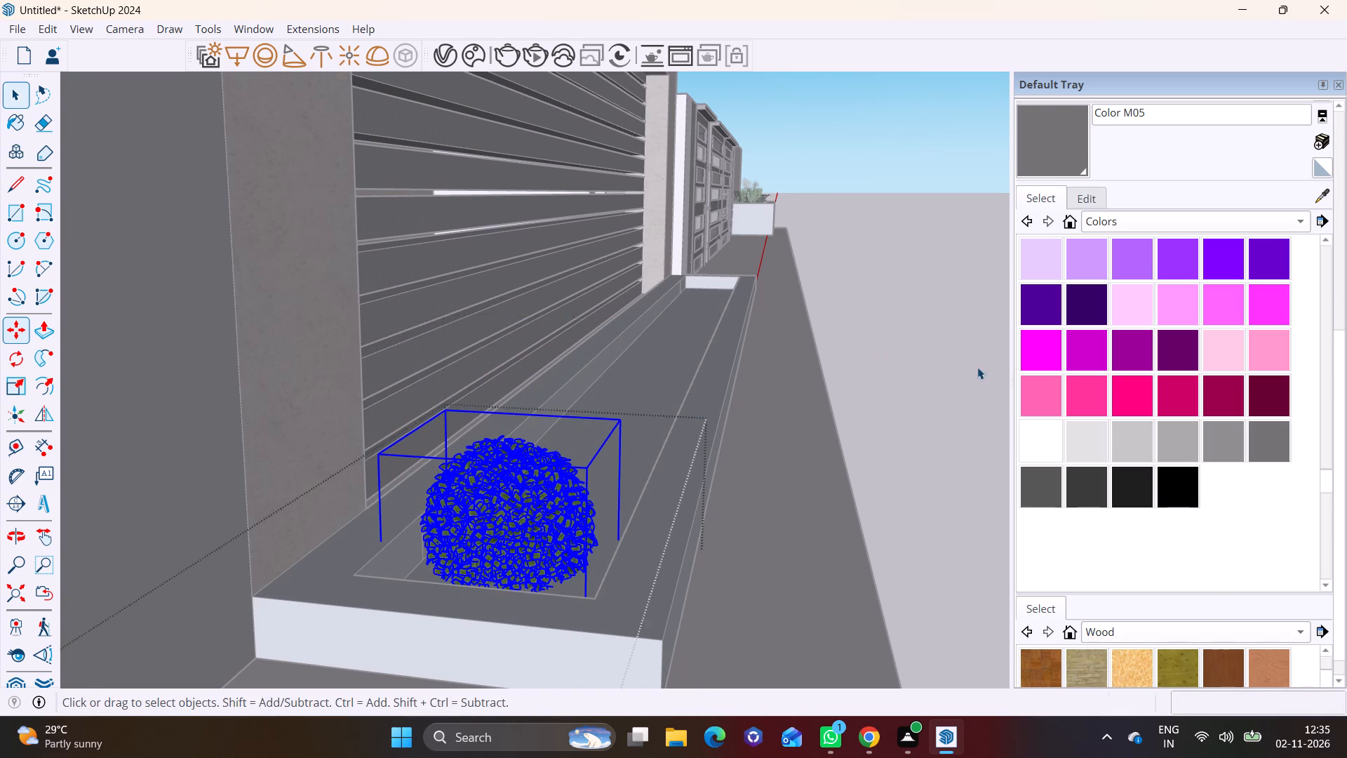
Slide the bush about 6 1/2" along the planter toward its wall end, in front of the stone pillar.
{"action": "middle_click_drag", "start_coordinate": [947, 382], "coordinate": [511, 380]}
{"action": "scroll", "coordinate": [514, 412], "scroll_direction": "down", "scroll_amount": 3}
{"action": "middle_click_drag", "start_coordinate": [547, 470], "coordinate": [453, 444]}
{"action": "scroll", "coordinate": [445, 443], "scroll_direction": "down", "scroll_amount": 2}
{"action": "middle_click_drag", "start_coordinate": [476, 470], "coordinate": [403, 449], "text": "shift"}
{"action": "scroll", "coordinate": [381, 458], "scroll_direction": "up", "scroll_amount": 5}
{"action": "left_click_drag", "start_coordinate": [396, 444], "coordinate": [650, 433]}
{"action": "key", "text": "m"}
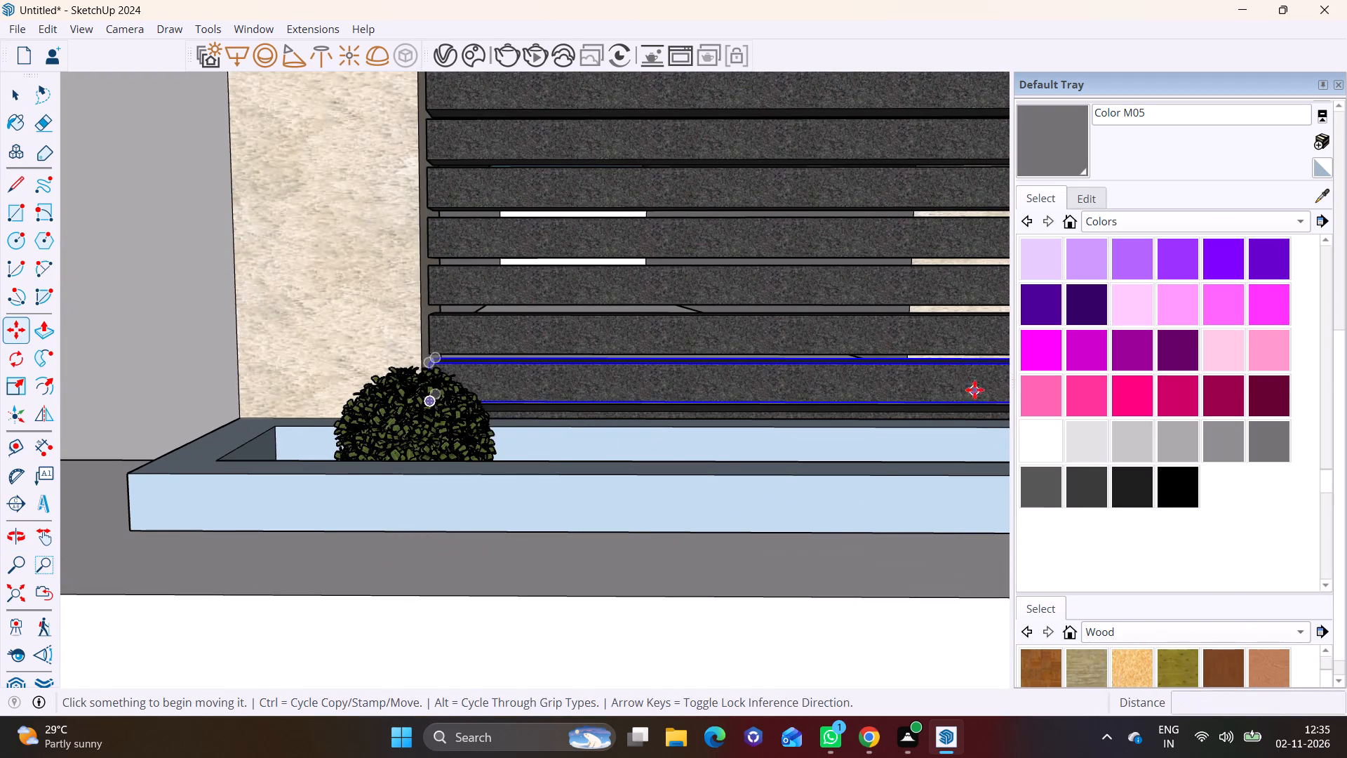
{"action": "left_click", "coordinate": [455, 442]}
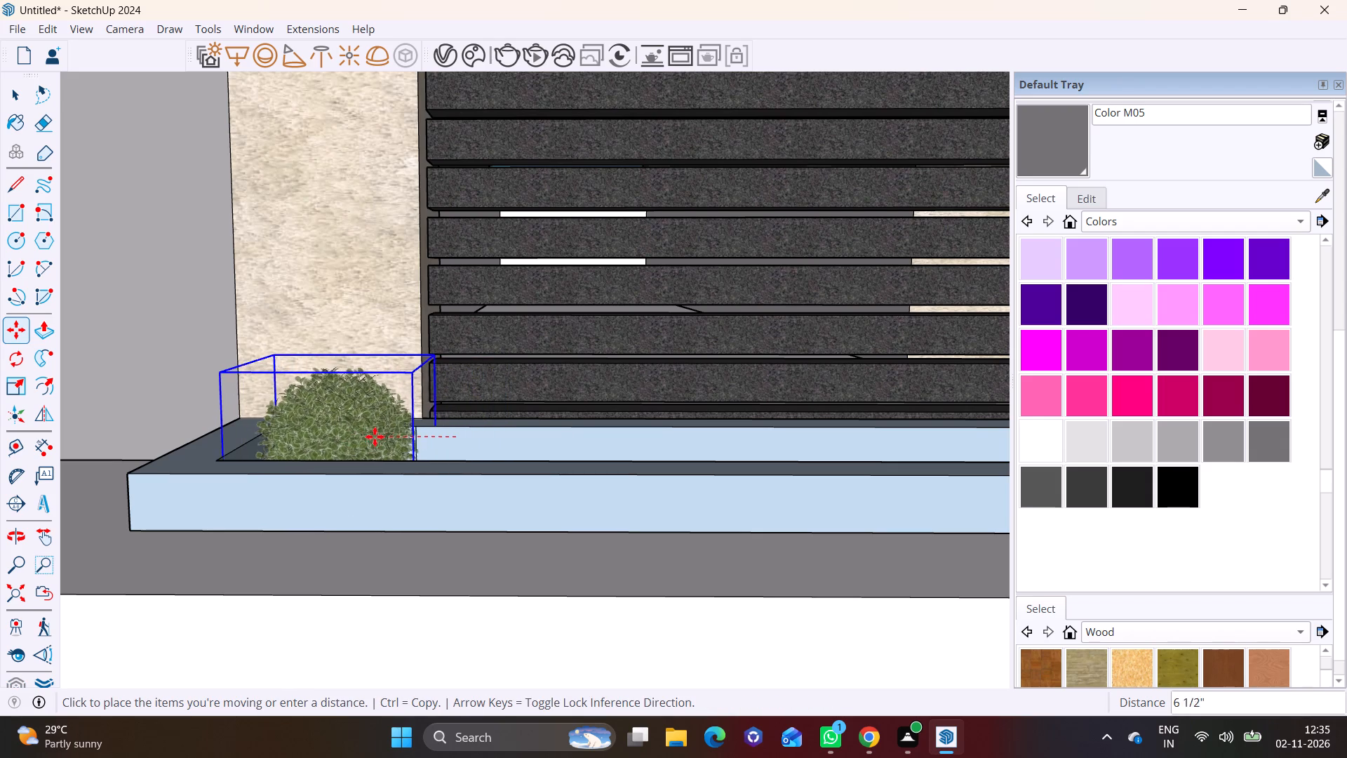
{"action": "left_click", "coordinate": [375, 437]}
Copy the bush five times in a row along the planter toward the gate, spaced about 1' to 1' 2" apart.
{"action": "left_click", "coordinate": [336, 443]}
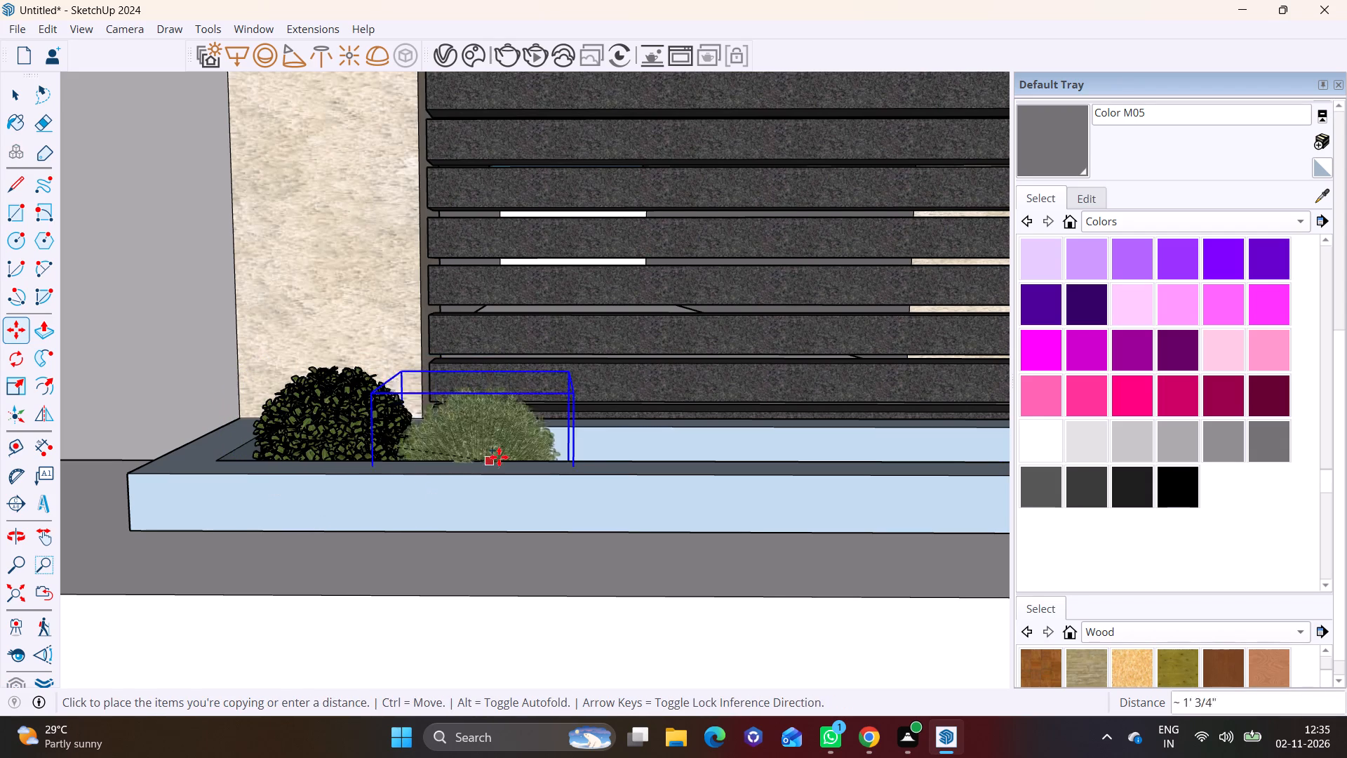
{"action": "double_click", "coordinate": [512, 435]}
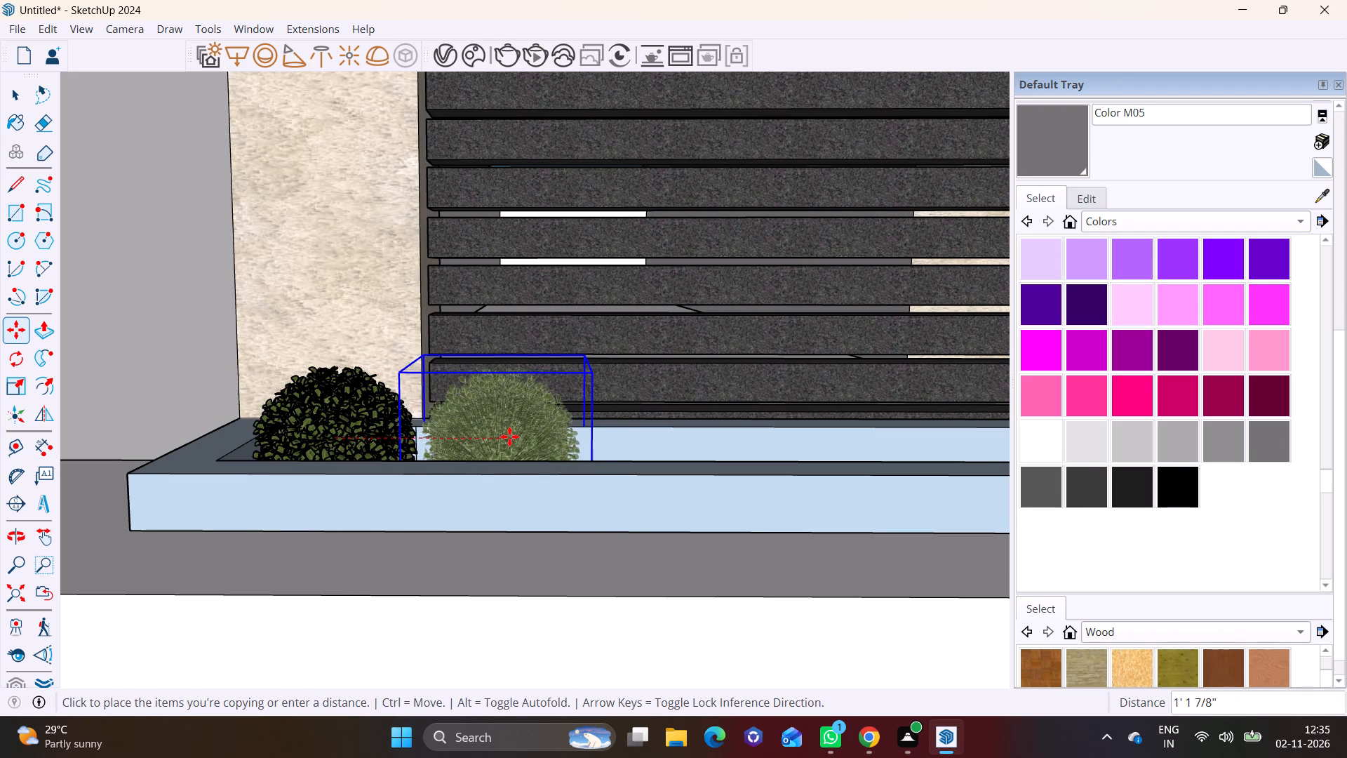
{"action": "left_click", "coordinate": [688, 437]}
{"action": "scroll", "coordinate": [689, 437], "scroll_direction": "down", "scroll_amount": 2}
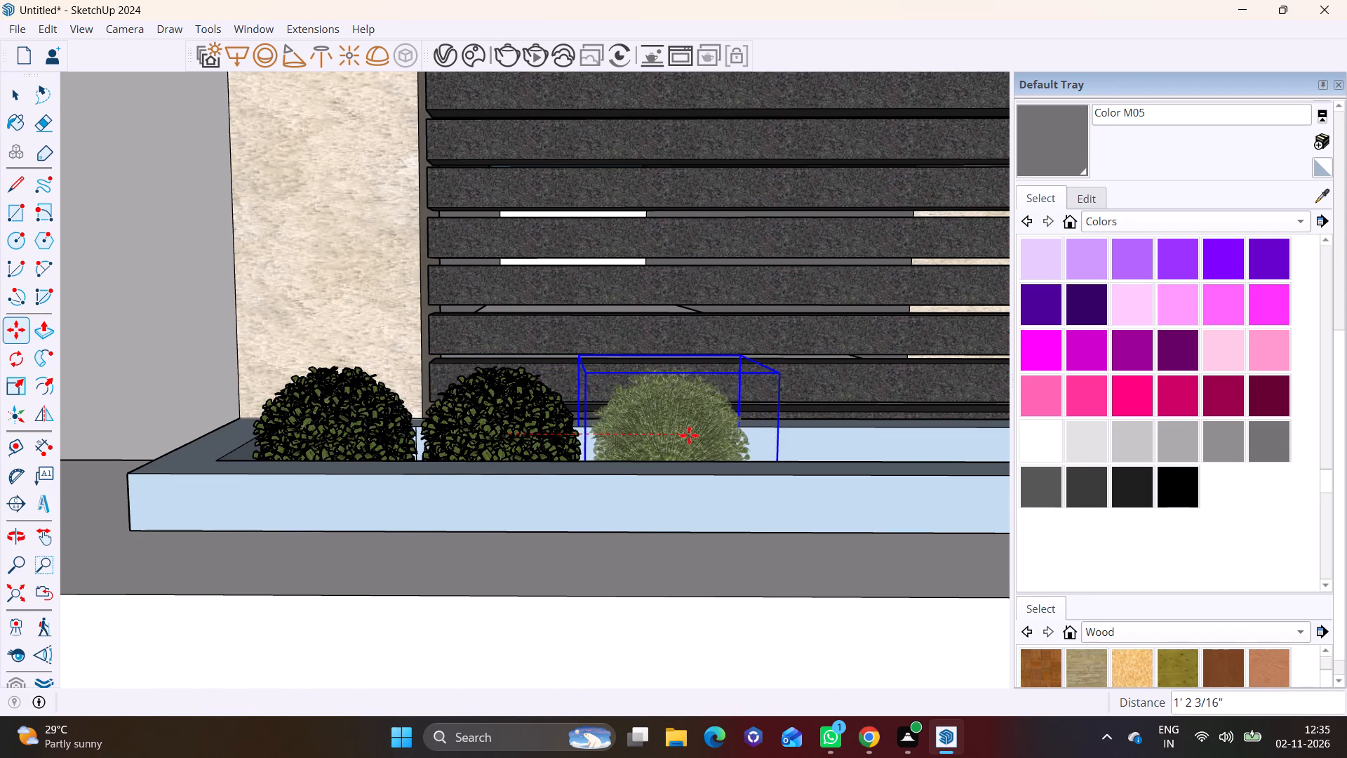
{"action": "middle_click_drag", "start_coordinate": [689, 435], "coordinate": [250, 447], "text": "shift"}
{"action": "left_click", "coordinate": [280, 439]}
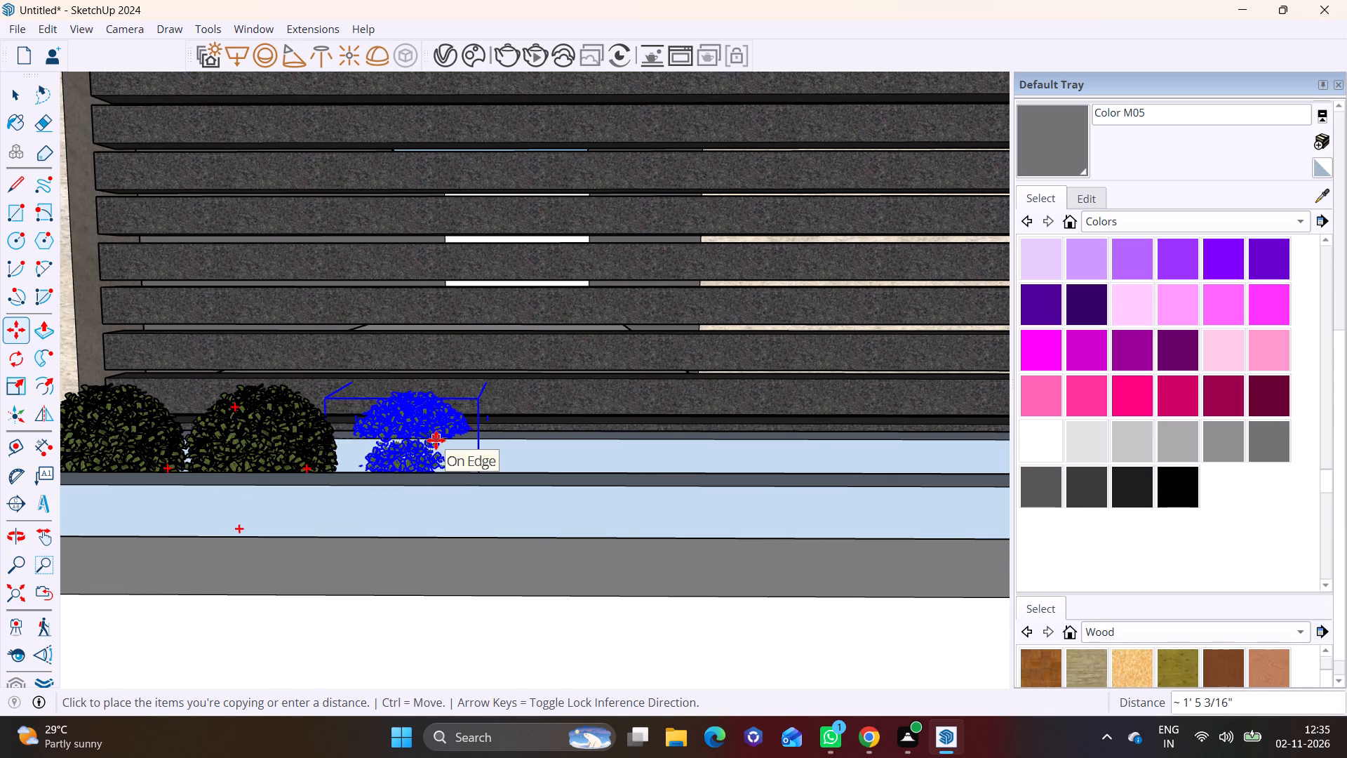
{"action": "left_click", "coordinate": [440, 447]}
{"action": "left_click", "coordinate": [424, 447]}
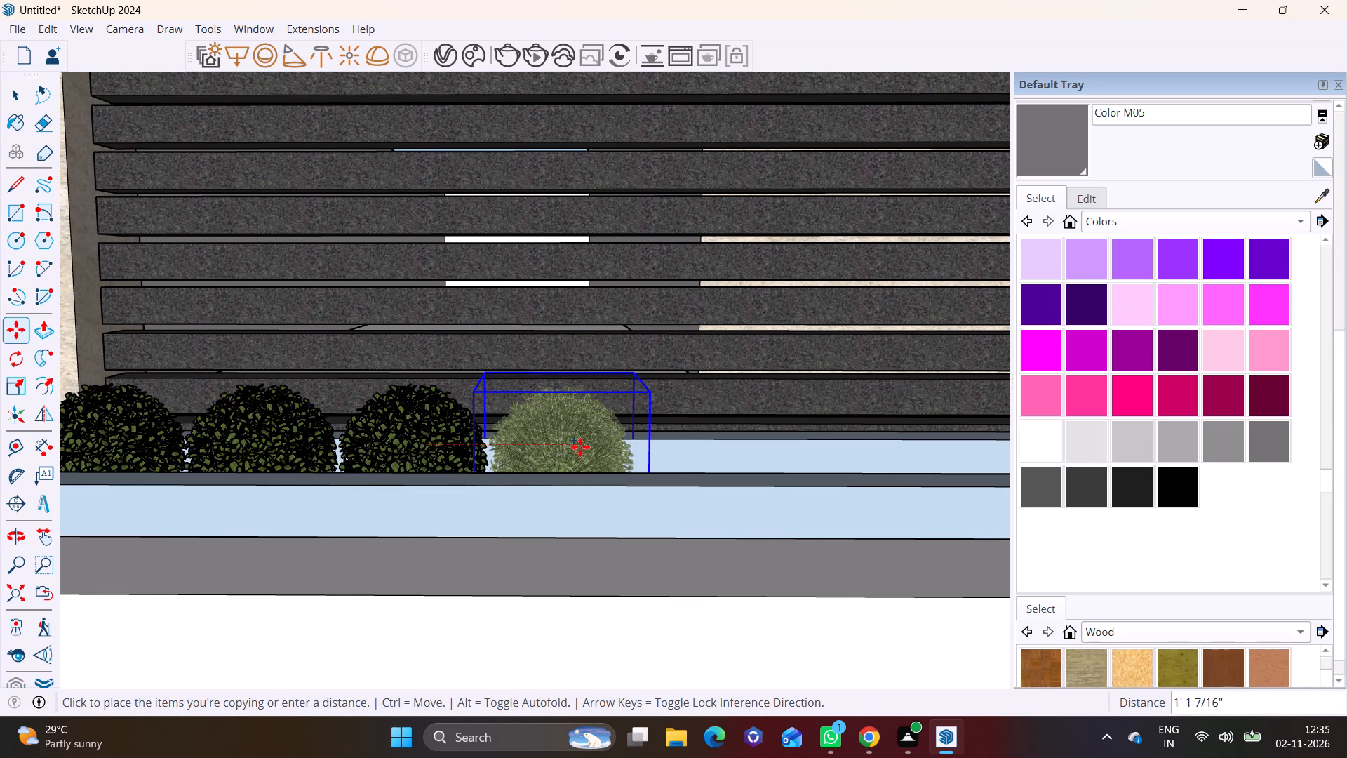
{"action": "left_click", "coordinate": [580, 446]}
{"action": "left_click", "coordinate": [561, 446]}
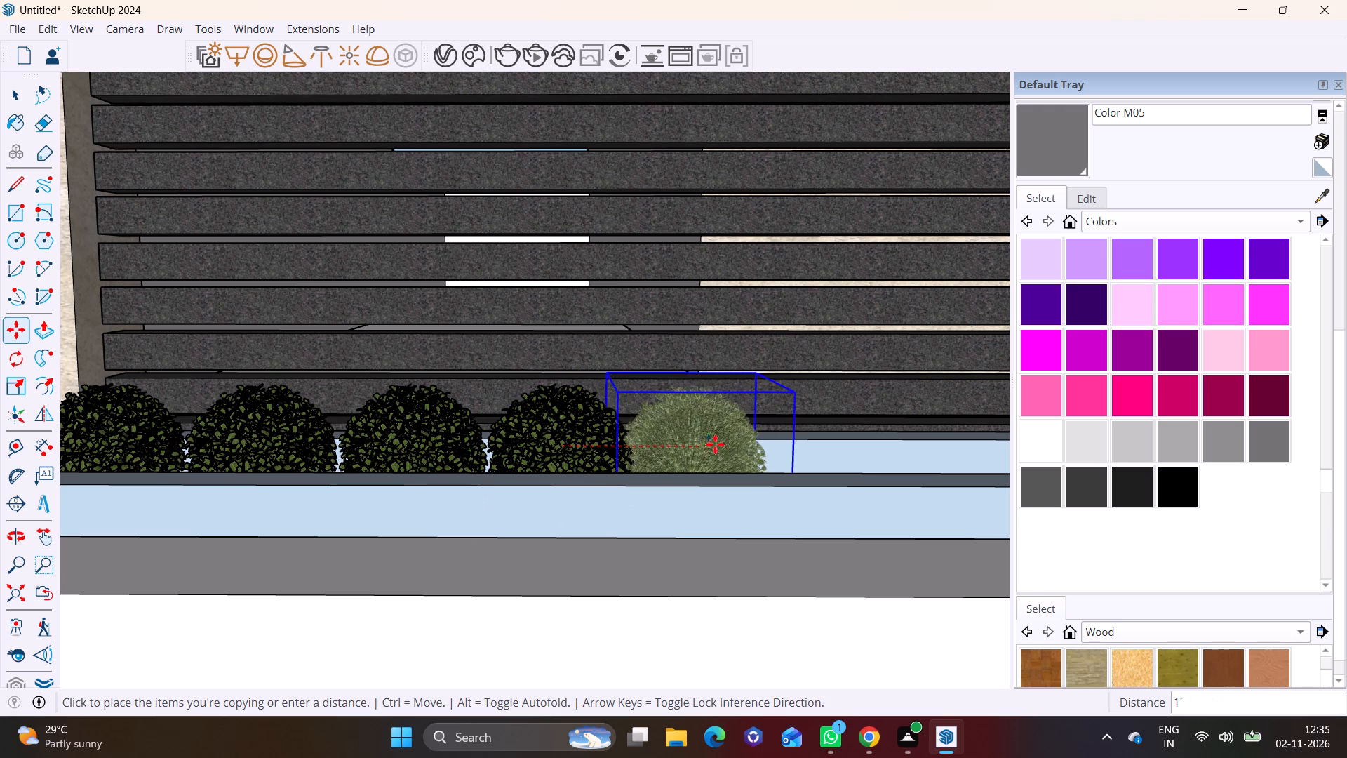
{"action": "left_click", "coordinate": [713, 452]}
Add three more bush copies in sequence along the planter toward the gate, with the last one about 1' from its neighbour.
{"action": "scroll", "coordinate": [652, 456], "scroll_direction": "down", "scroll_amount": 11}
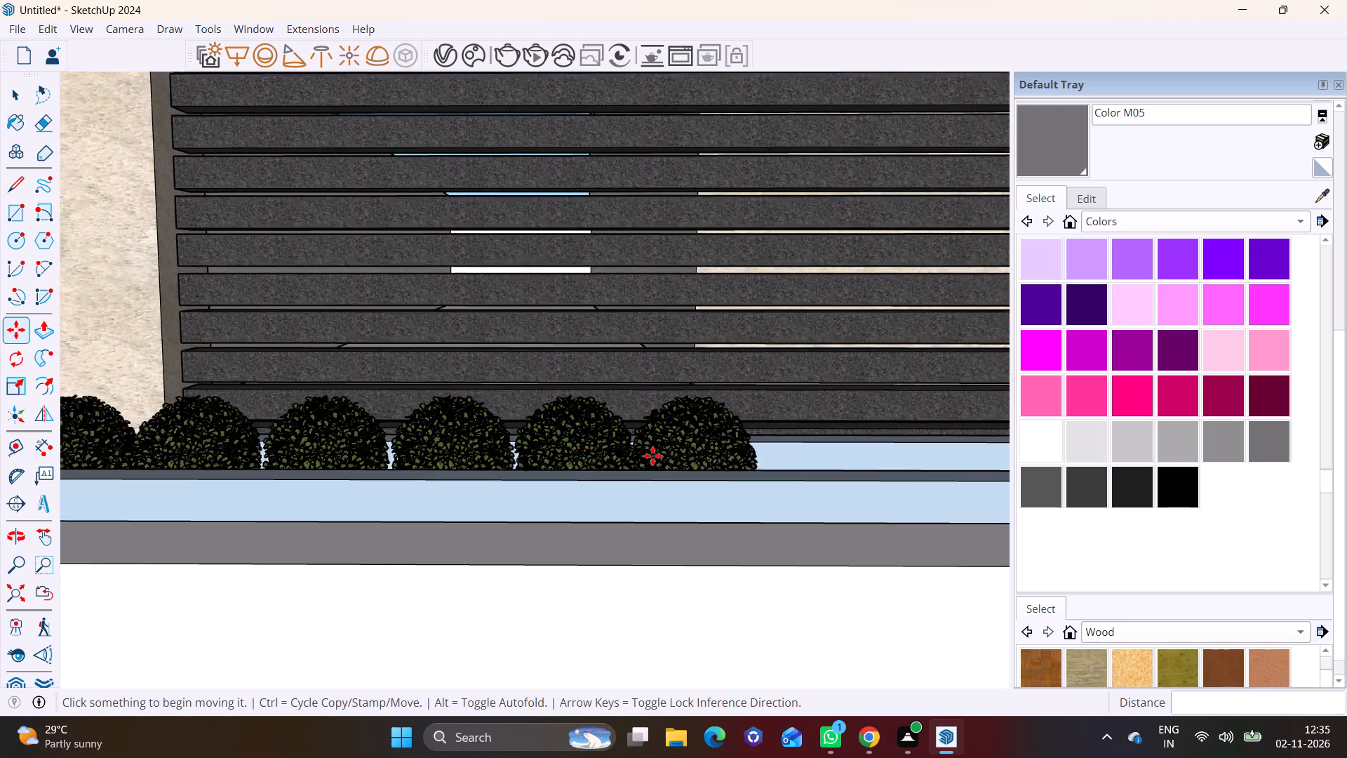
{"action": "scroll", "coordinate": [652, 456], "scroll_direction": "down", "scroll_amount": 2}
{"action": "middle_click_drag", "start_coordinate": [734, 457], "coordinate": [362, 505], "text": "shift"}
{"action": "left_click", "coordinate": [305, 495]}
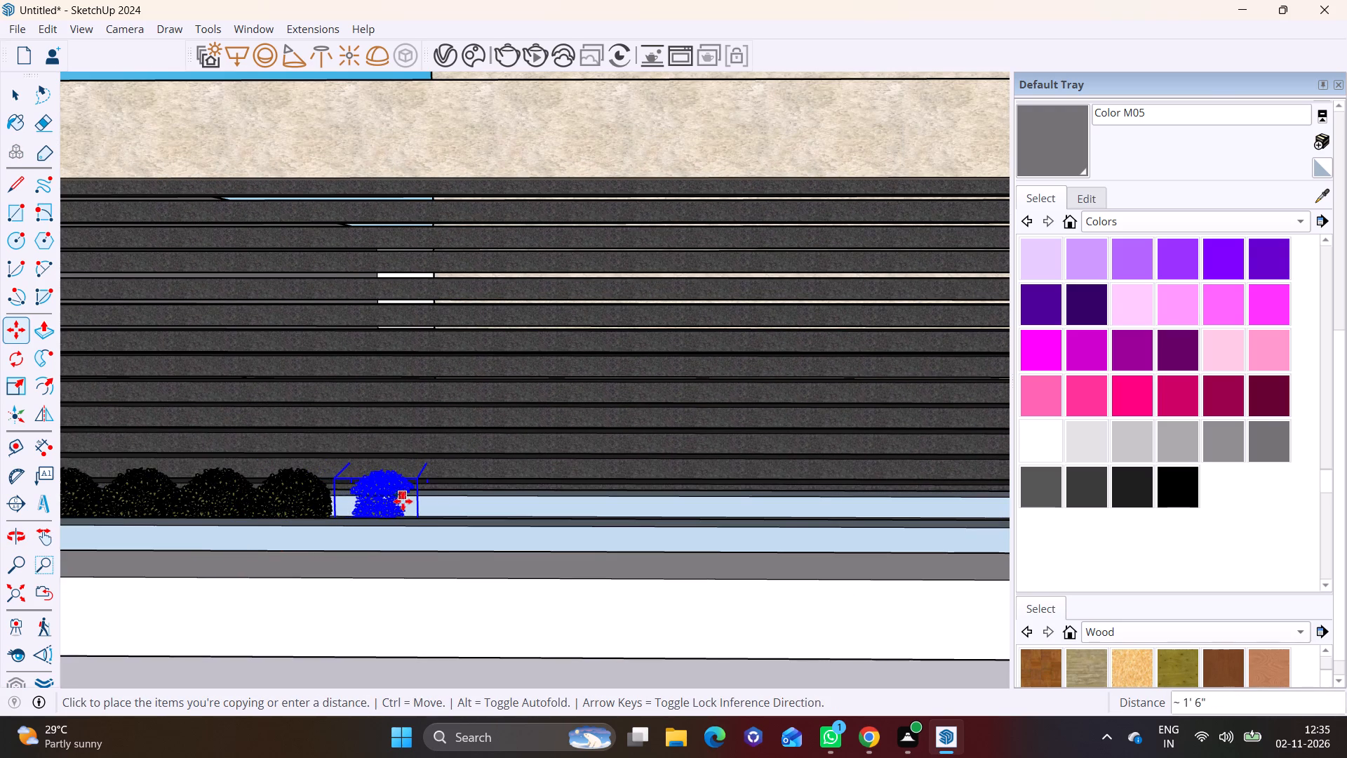
{"action": "left_click", "coordinate": [401, 503]}
{"action": "left_click", "coordinate": [377, 502]}
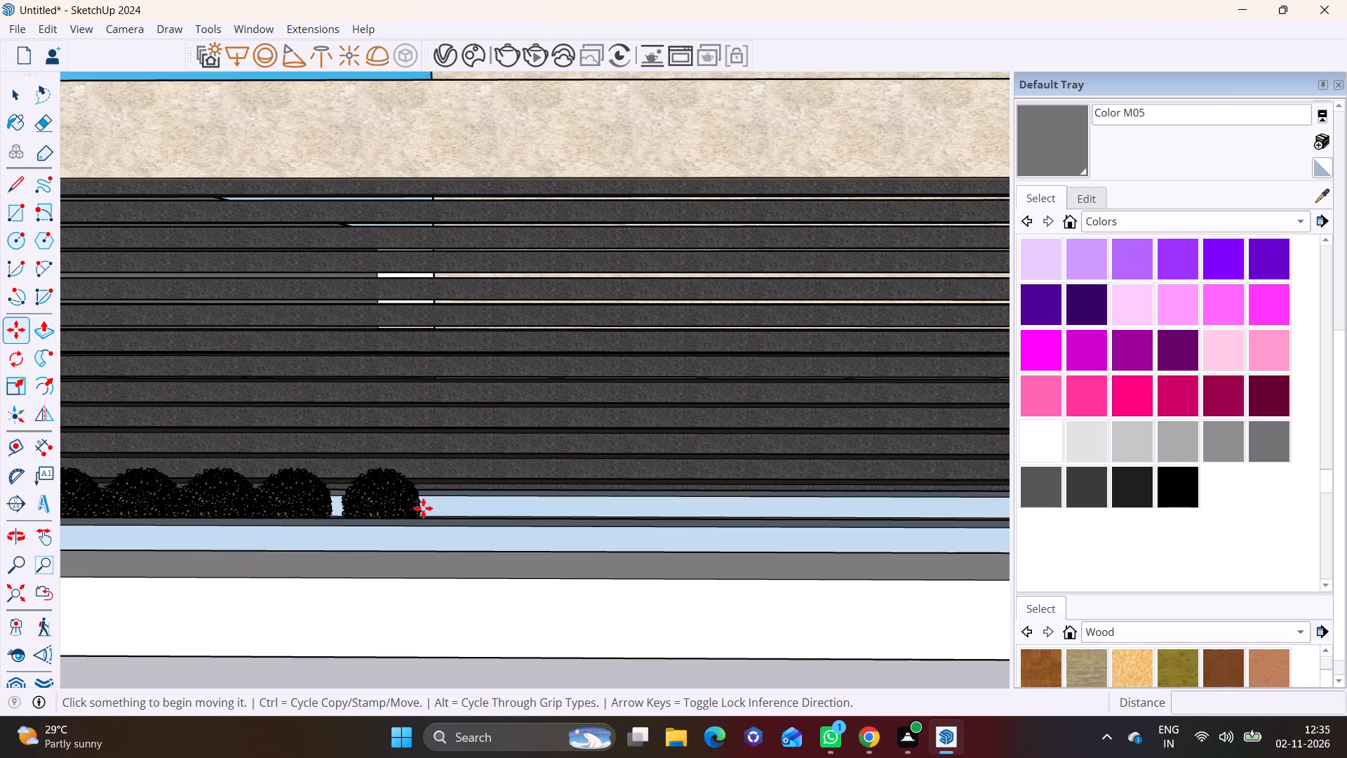
{"action": "left_click", "coordinate": [472, 510]}
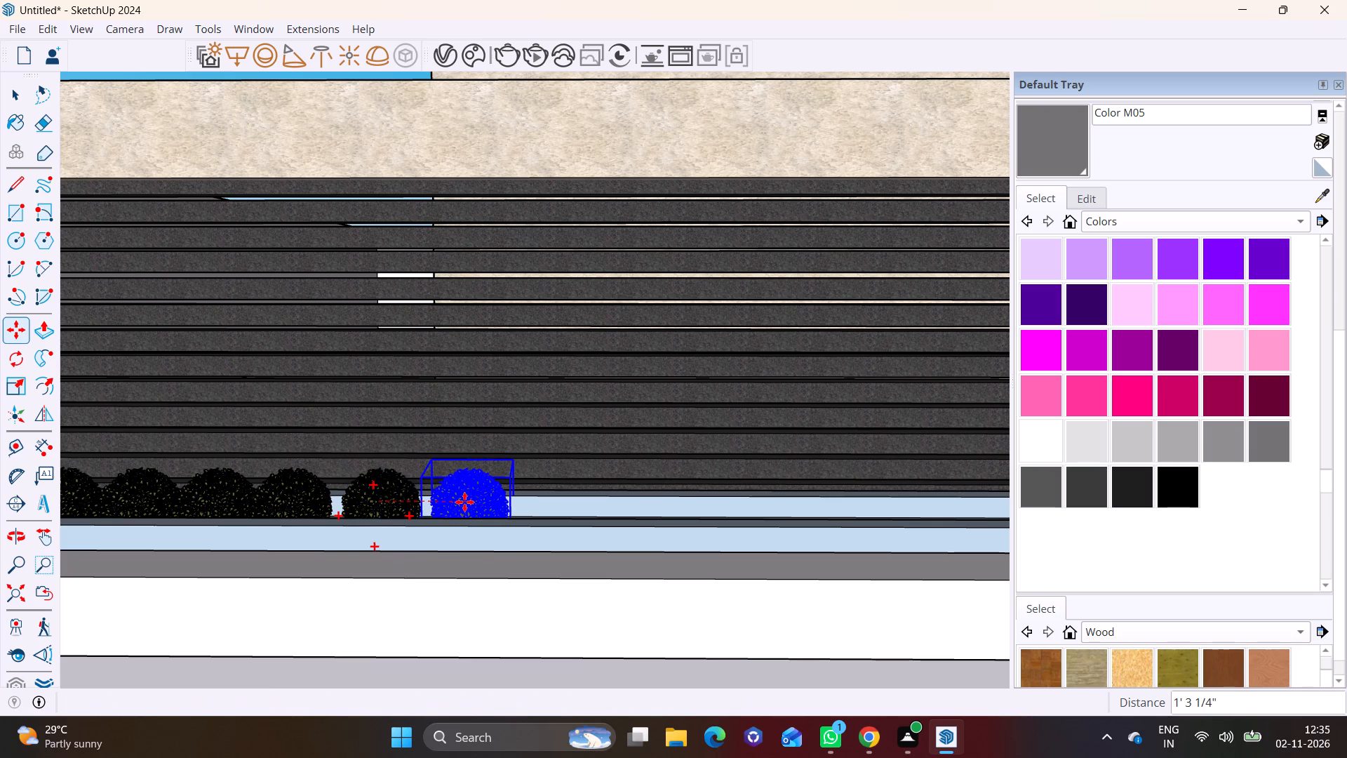
{"action": "left_click", "coordinate": [464, 502]}
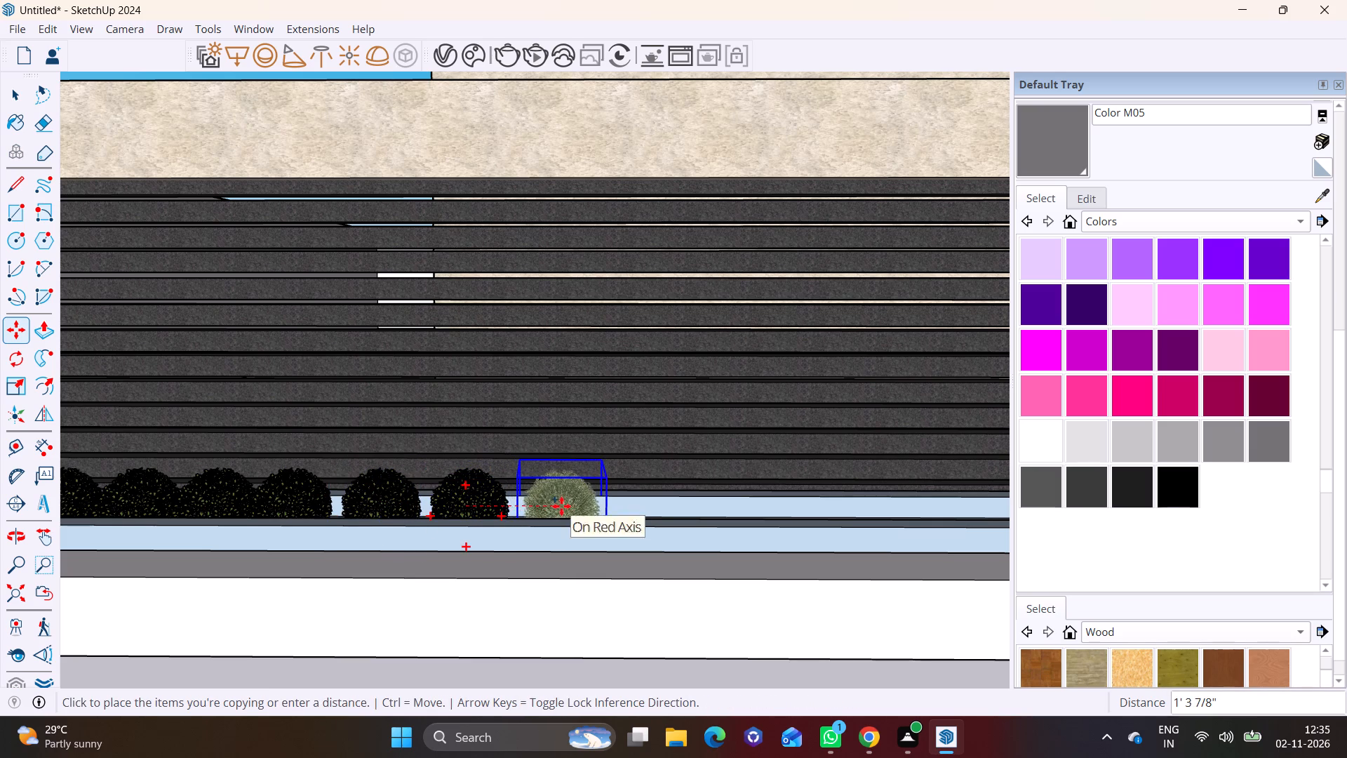
{"action": "left_click", "coordinate": [547, 506]}
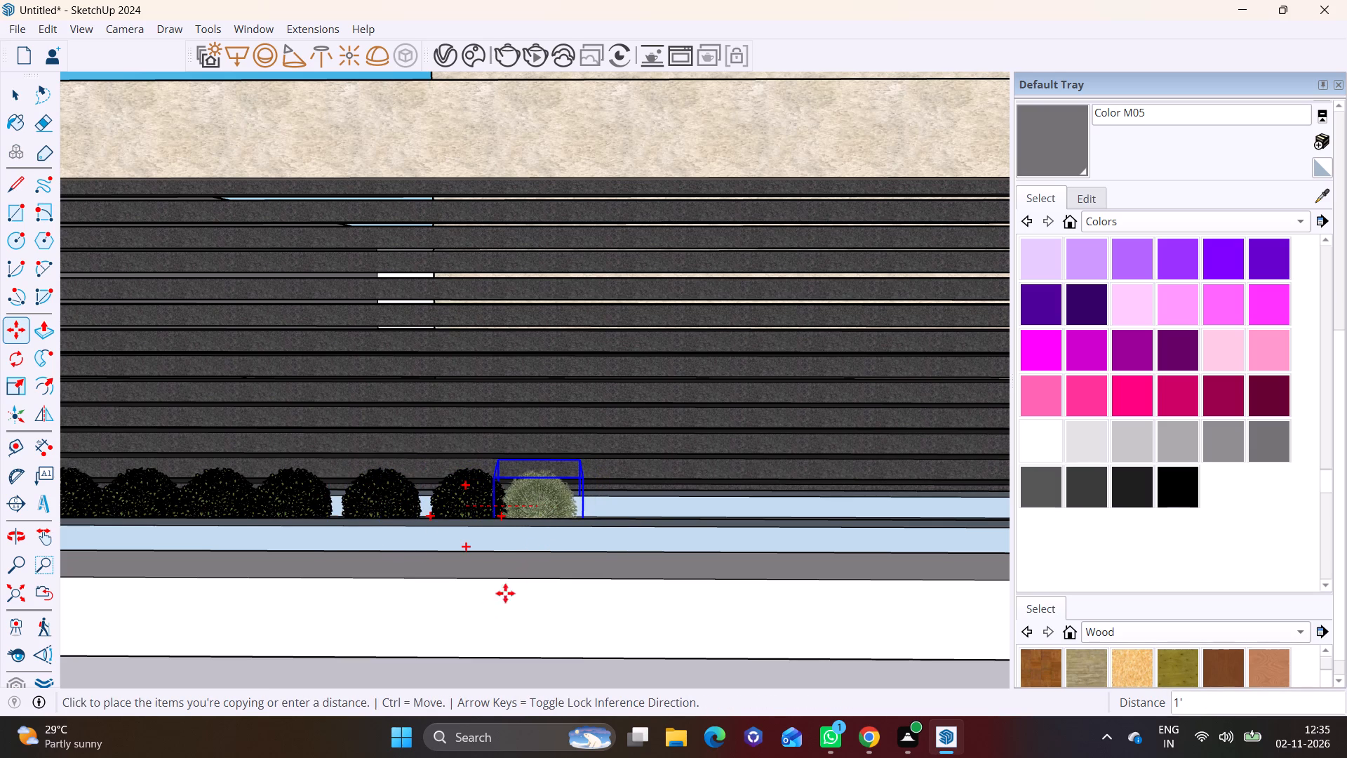
{"action": "key", "text": "space"}
{"action": "left_click", "coordinate": [485, 604]}
Move the last bush slightly along the planter toward the gate so it no longer overlaps the neighbouring bush.
{"action": "scroll", "coordinate": [485, 590], "scroll_direction": "down", "scroll_amount": 9}
{"action": "middle_click_drag", "start_coordinate": [593, 586], "coordinate": [588, 584]}
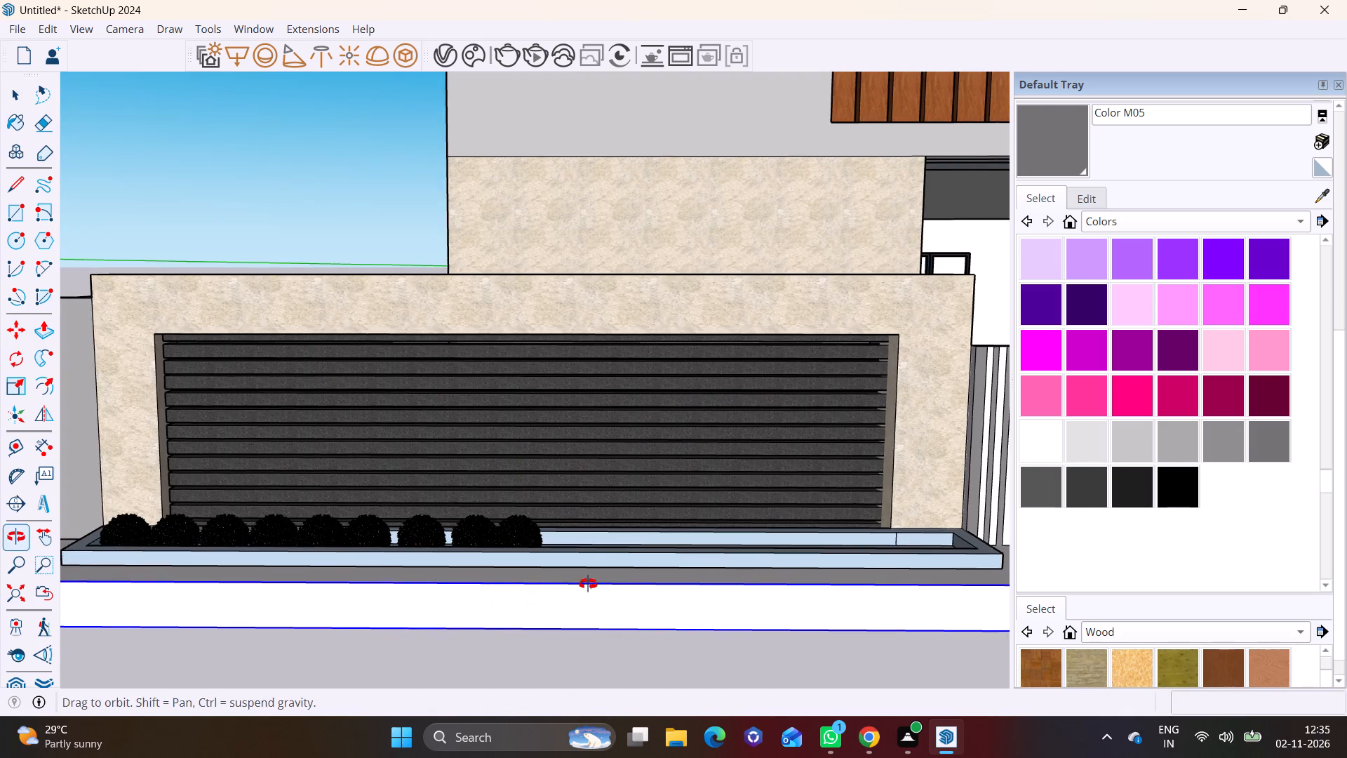
{"action": "middle_click_drag", "start_coordinate": [588, 584], "coordinate": [598, 517]}
{"action": "scroll", "coordinate": [564, 503], "scroll_direction": "up", "scroll_amount": 12}
{"action": "middle_click_drag", "start_coordinate": [500, 555], "coordinate": [467, 659]}
{"action": "scroll", "coordinate": [458, 566], "scroll_direction": "up", "scroll_amount": 2}
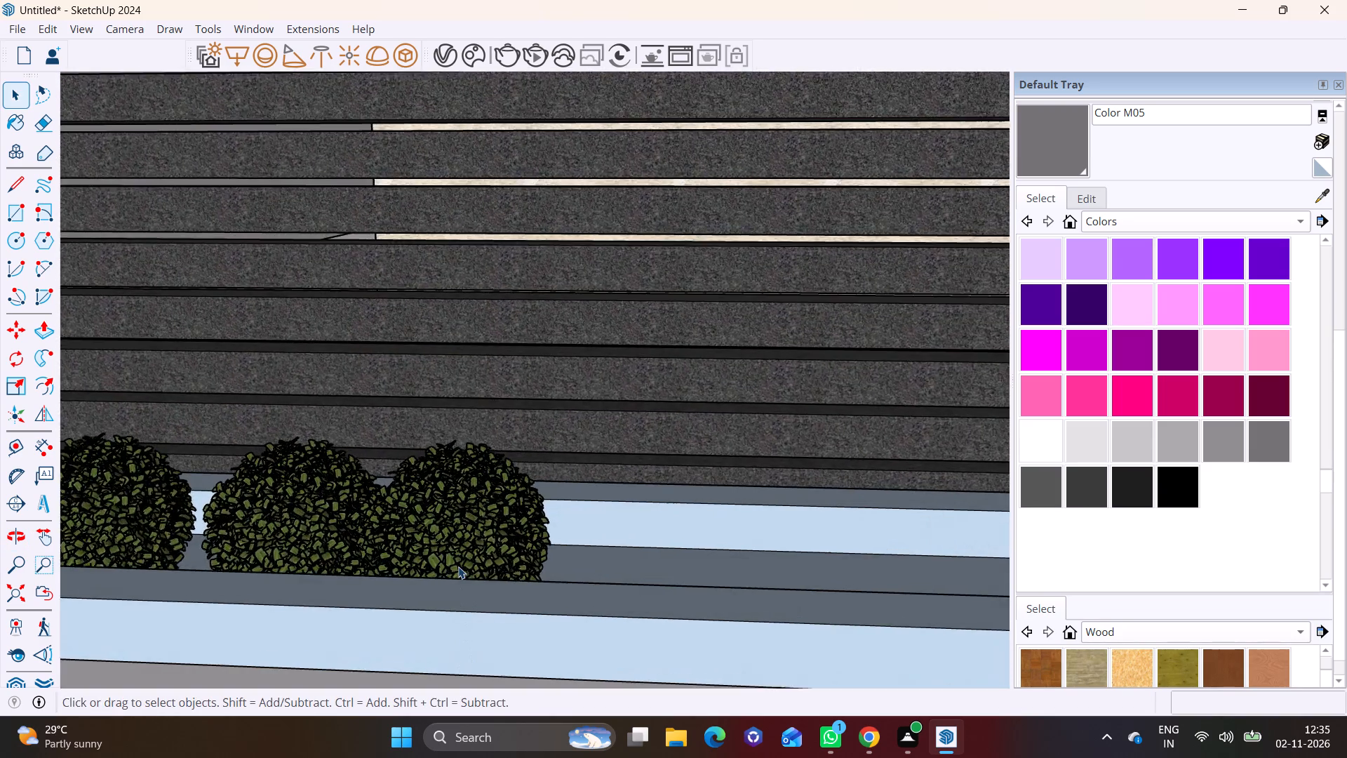
{"action": "scroll", "coordinate": [458, 566], "scroll_direction": "up", "scroll_amount": 1}
{"action": "left_click", "coordinate": [460, 521]}
{"action": "key", "text": "m"}
{"action": "left_click", "coordinate": [460, 521]}
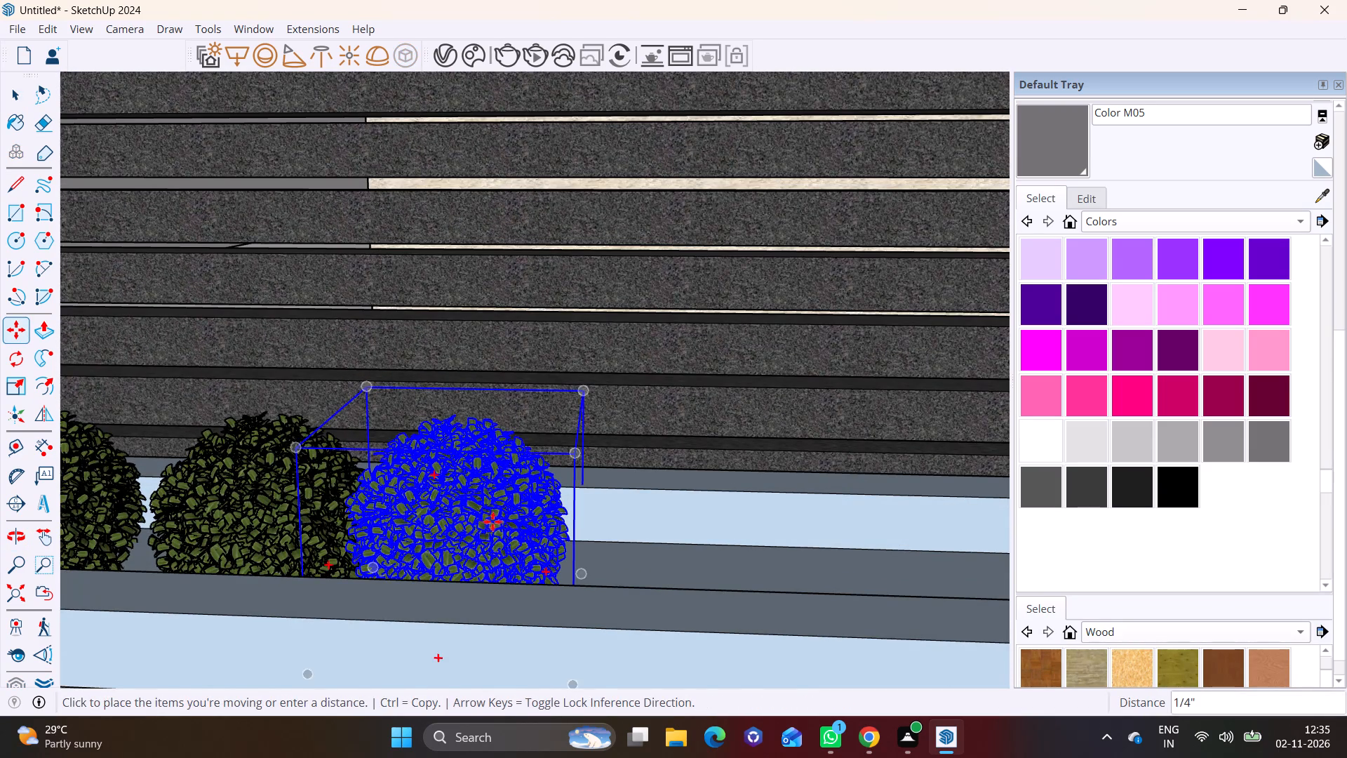
{"action": "left_click", "coordinate": [507, 524]}
Copy the last bush twice in sequence along the planter toward the gate, spaced about 1' 1" apart.
{"action": "left_click", "coordinate": [497, 525]}
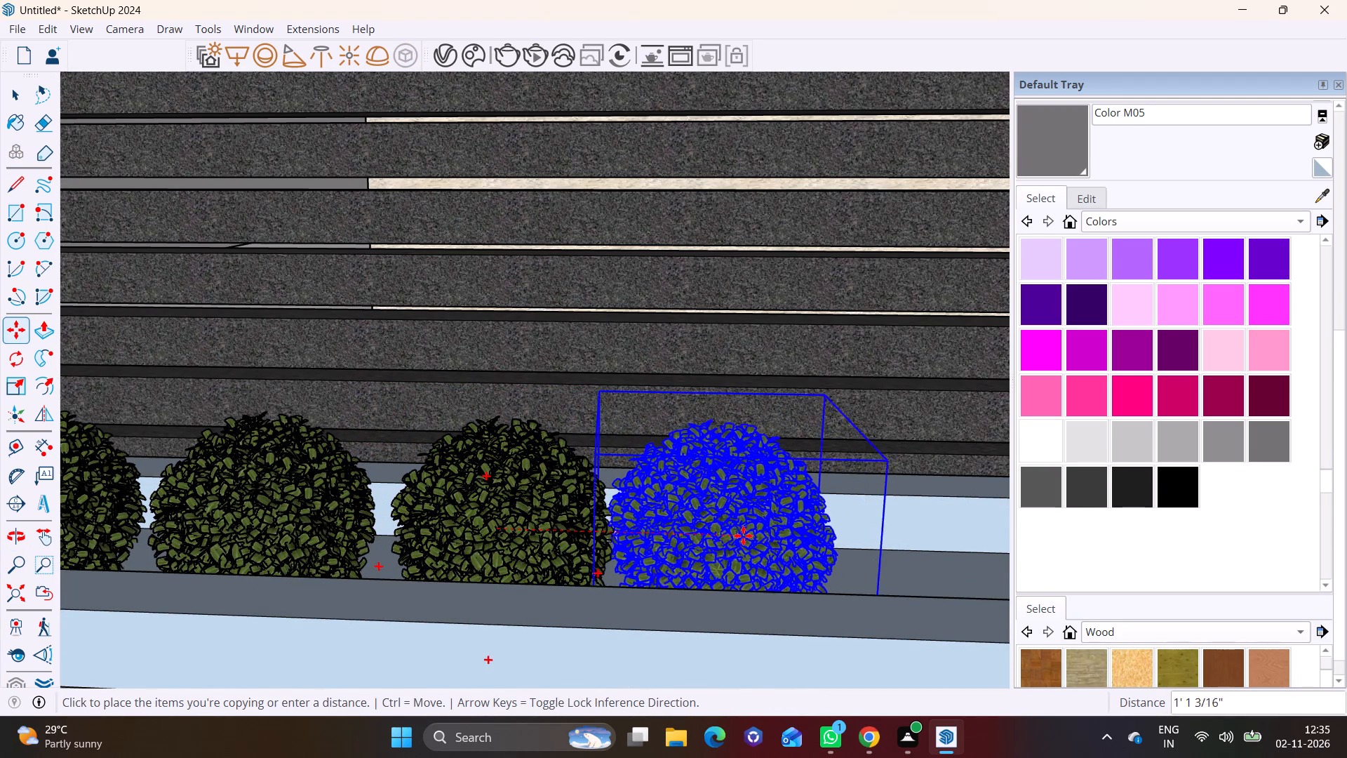
{"action": "left_click", "coordinate": [758, 536]}
{"action": "scroll", "coordinate": [755, 533], "scroll_direction": "down", "scroll_amount": 11}
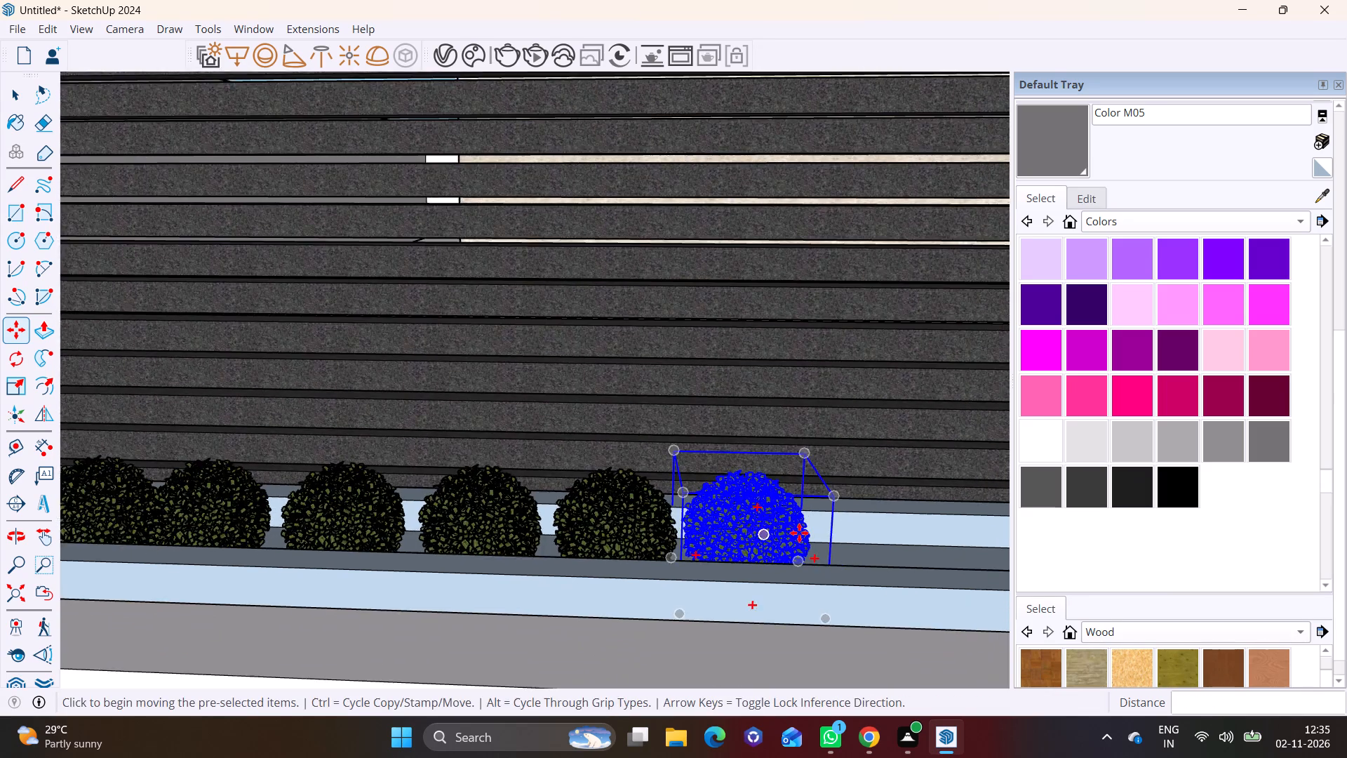
{"action": "middle_click_drag", "start_coordinate": [799, 533], "coordinate": [308, 547], "text": "shift"}
{"action": "left_click", "coordinate": [299, 545]}
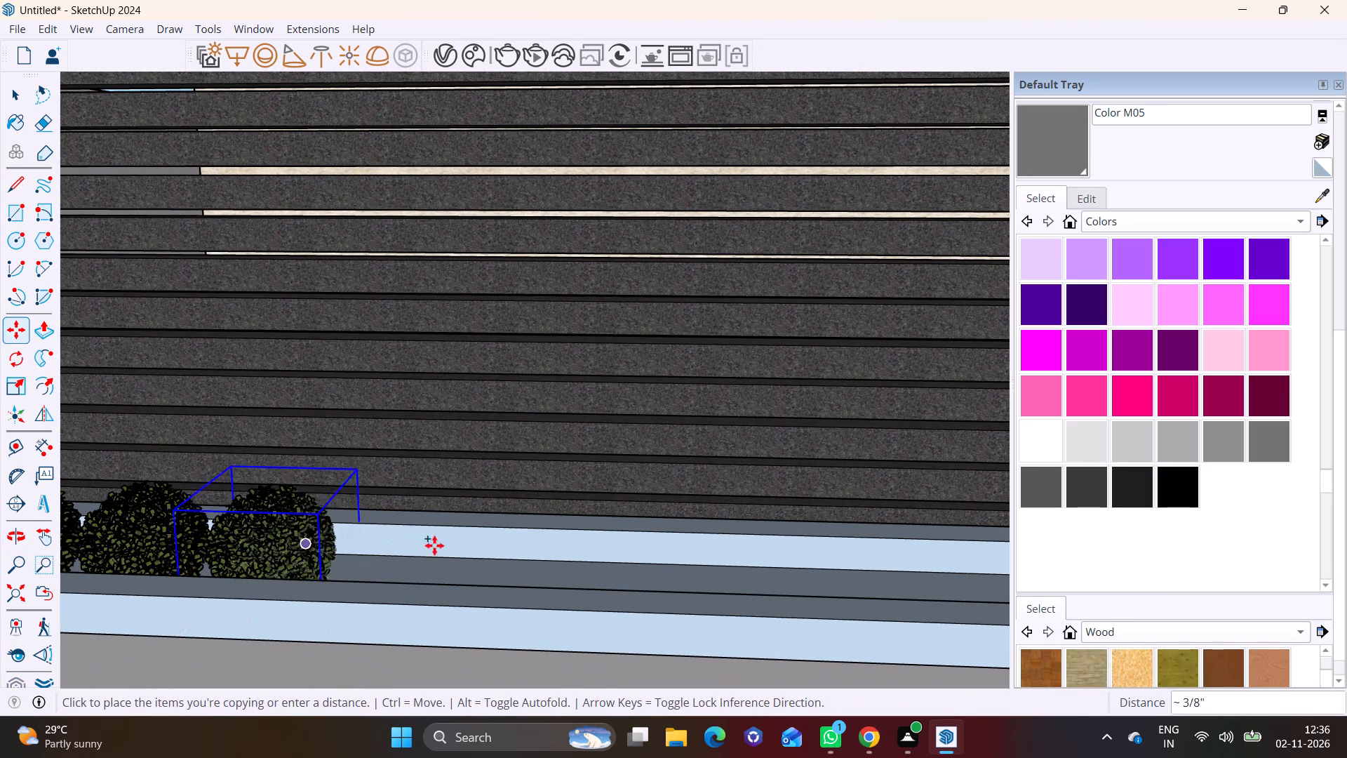
{"action": "left_click", "coordinate": [431, 549]}
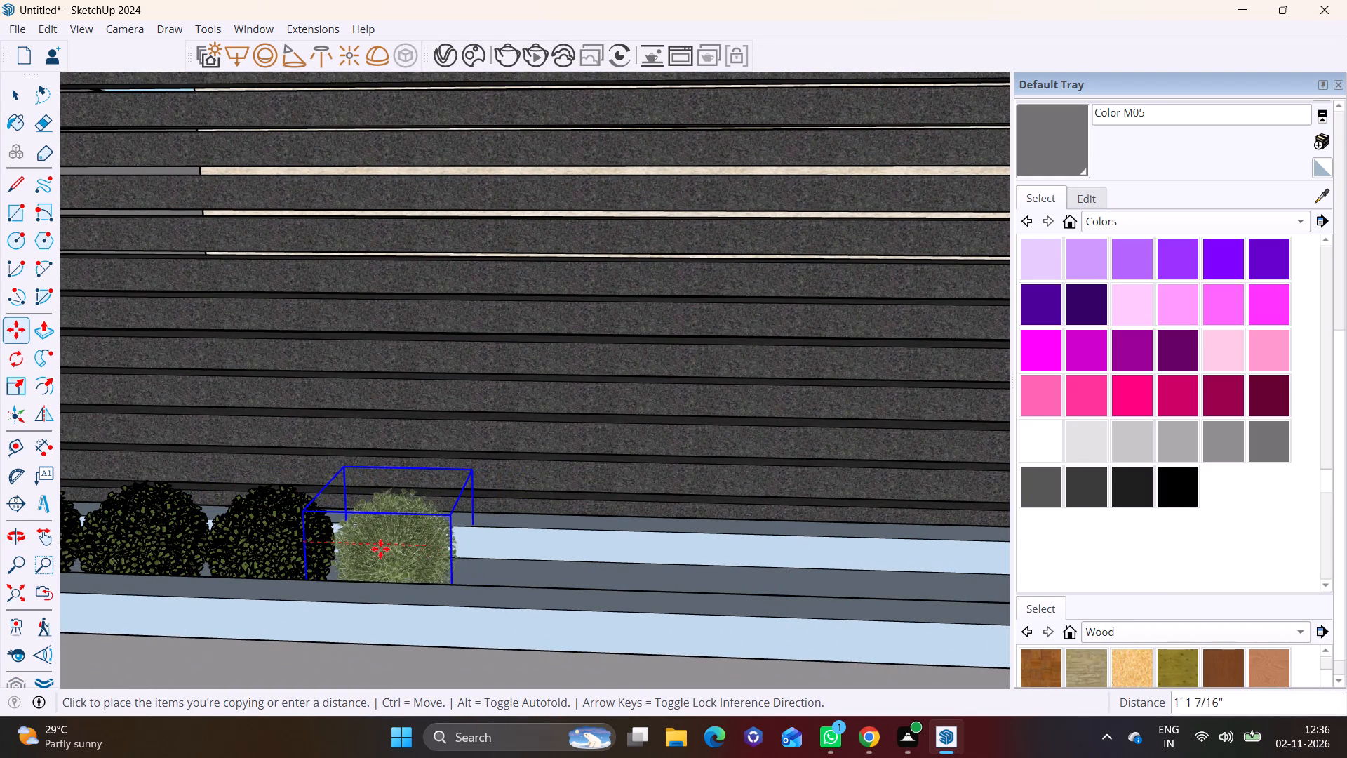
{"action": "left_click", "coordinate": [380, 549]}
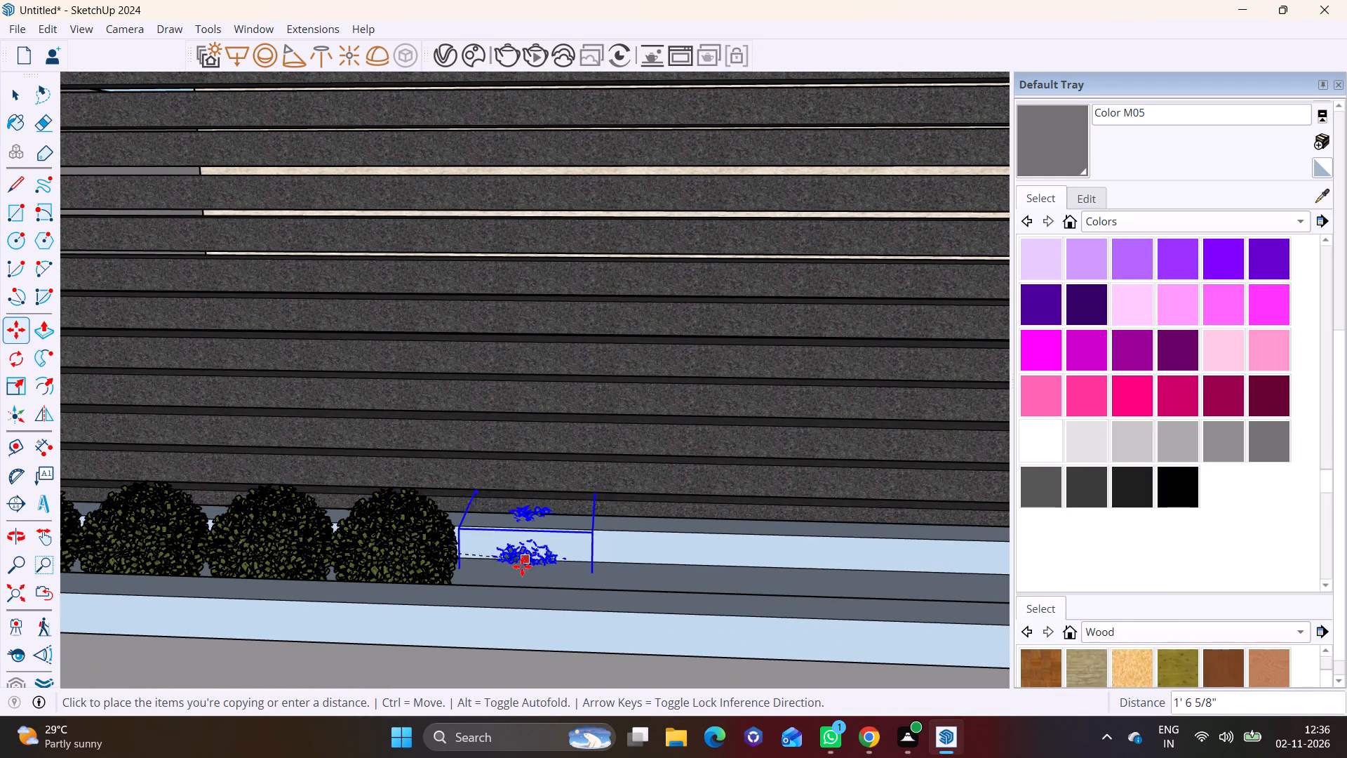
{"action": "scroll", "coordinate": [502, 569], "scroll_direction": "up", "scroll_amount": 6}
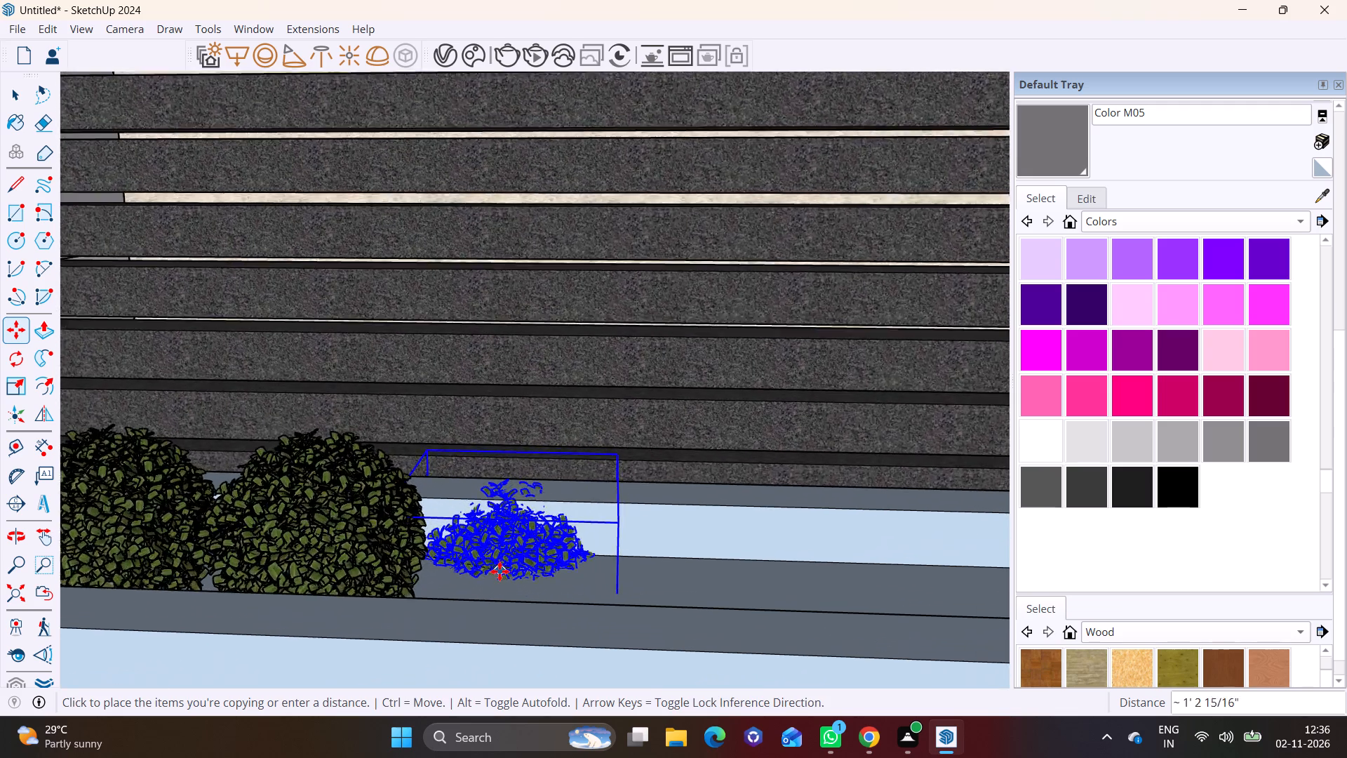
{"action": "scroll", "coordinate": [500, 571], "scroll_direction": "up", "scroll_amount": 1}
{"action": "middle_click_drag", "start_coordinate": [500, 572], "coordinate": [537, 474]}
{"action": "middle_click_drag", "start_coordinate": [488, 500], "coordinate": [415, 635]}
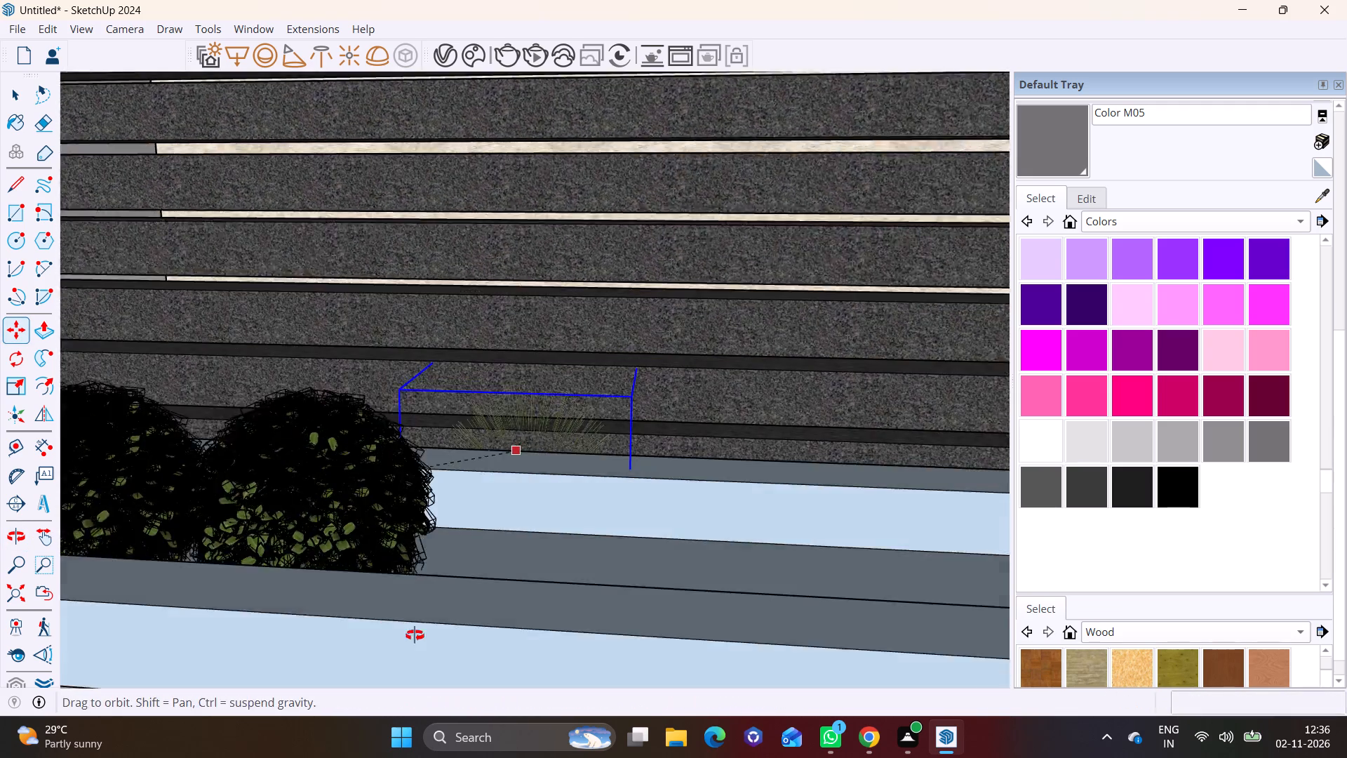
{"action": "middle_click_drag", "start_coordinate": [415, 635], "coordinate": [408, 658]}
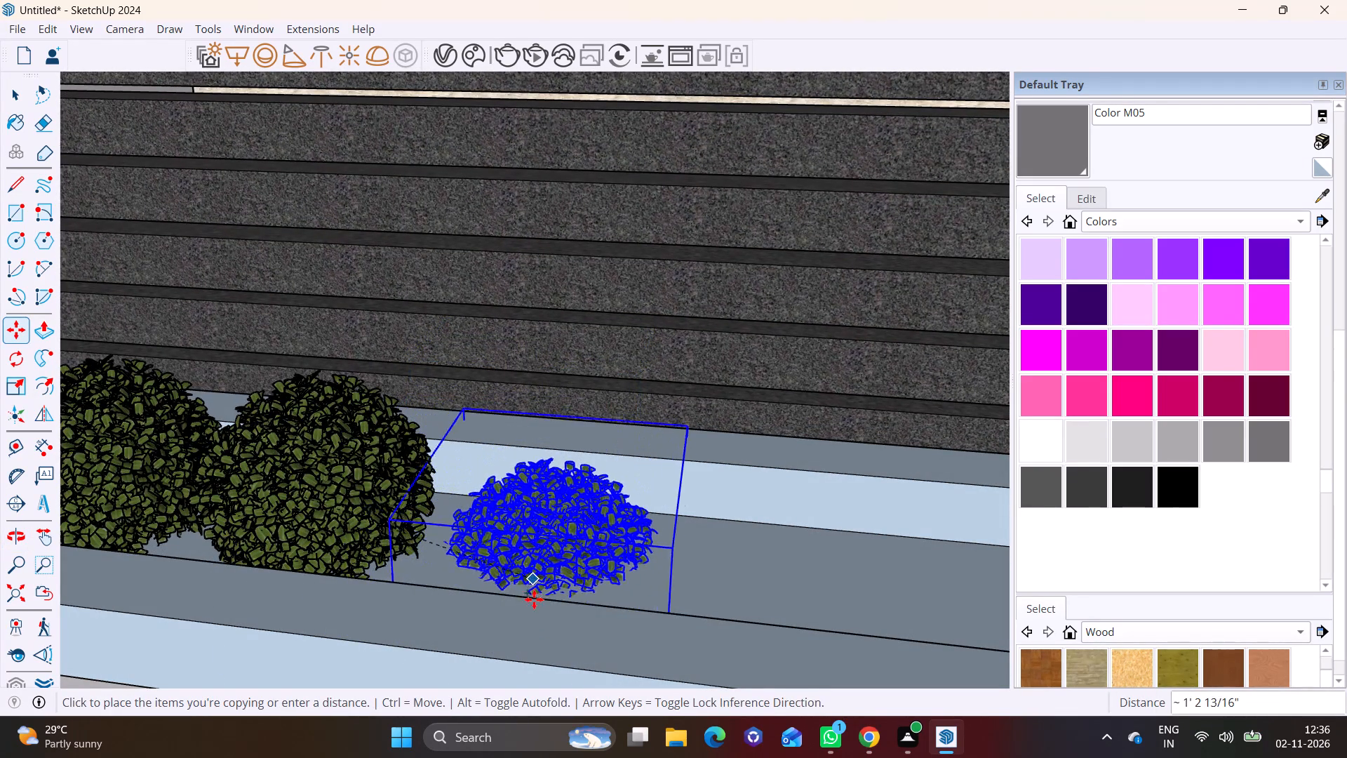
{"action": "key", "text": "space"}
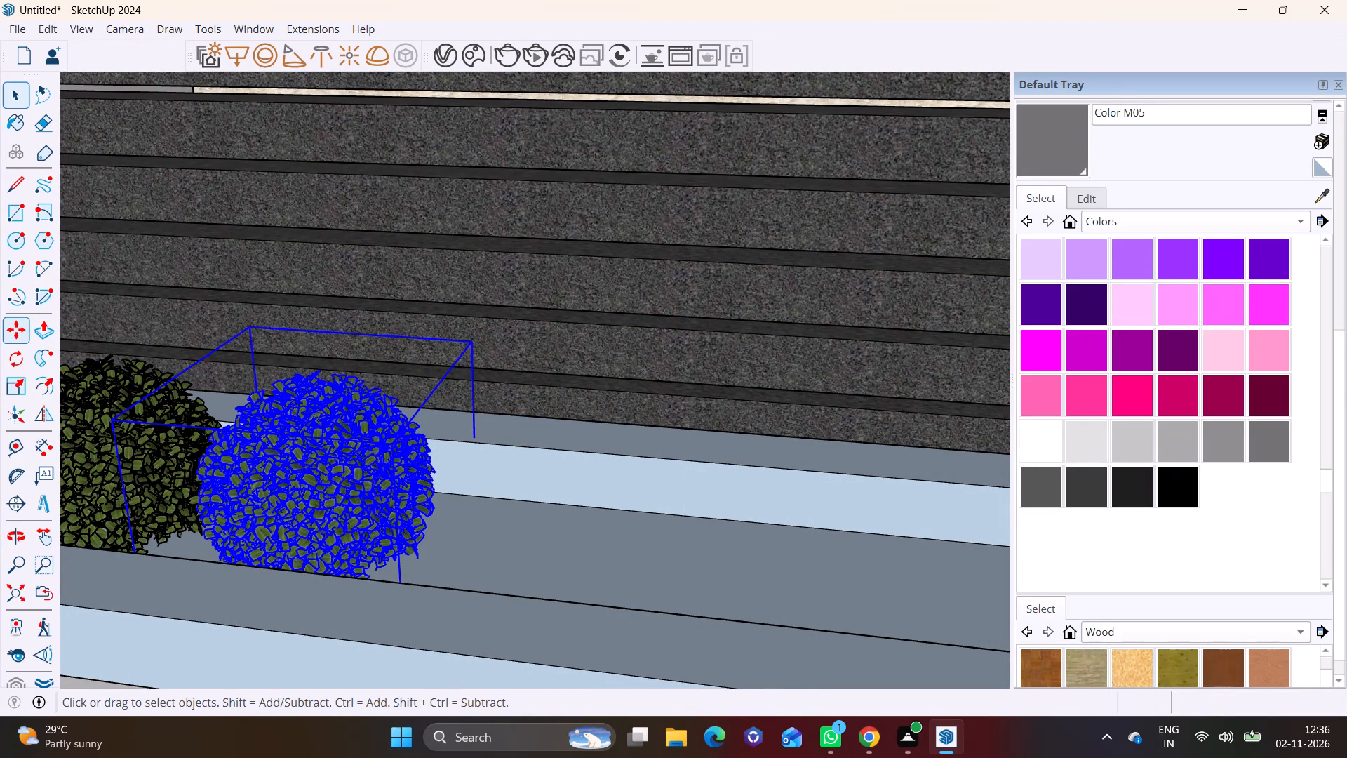
Copy the last bush three more times in sequence toward the gate, spaced about 1' 1" to 1' 2" apart.
{"action": "key", "text": "m"}
{"action": "left_click", "coordinate": [365, 520]}
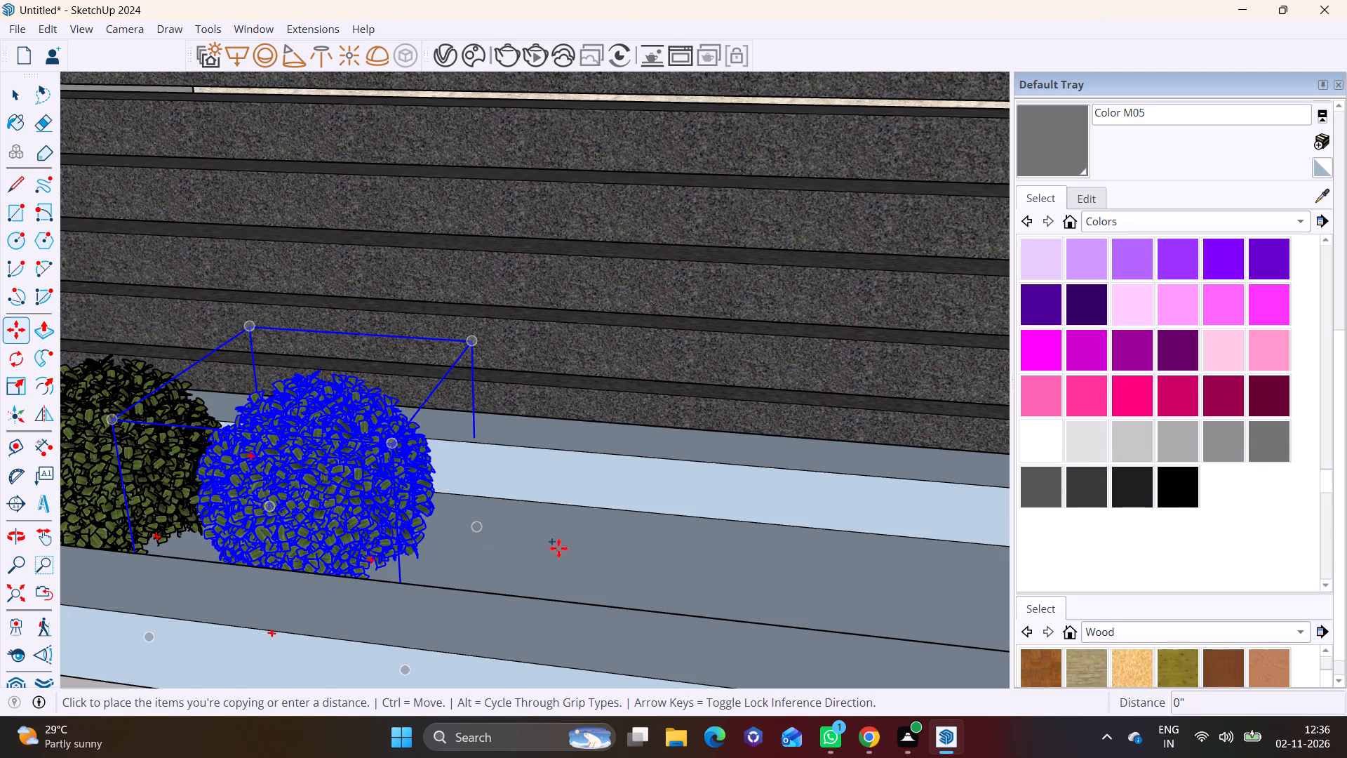
{"action": "left_click", "coordinate": [622, 552]}
{"action": "left_click", "coordinate": [572, 544]}
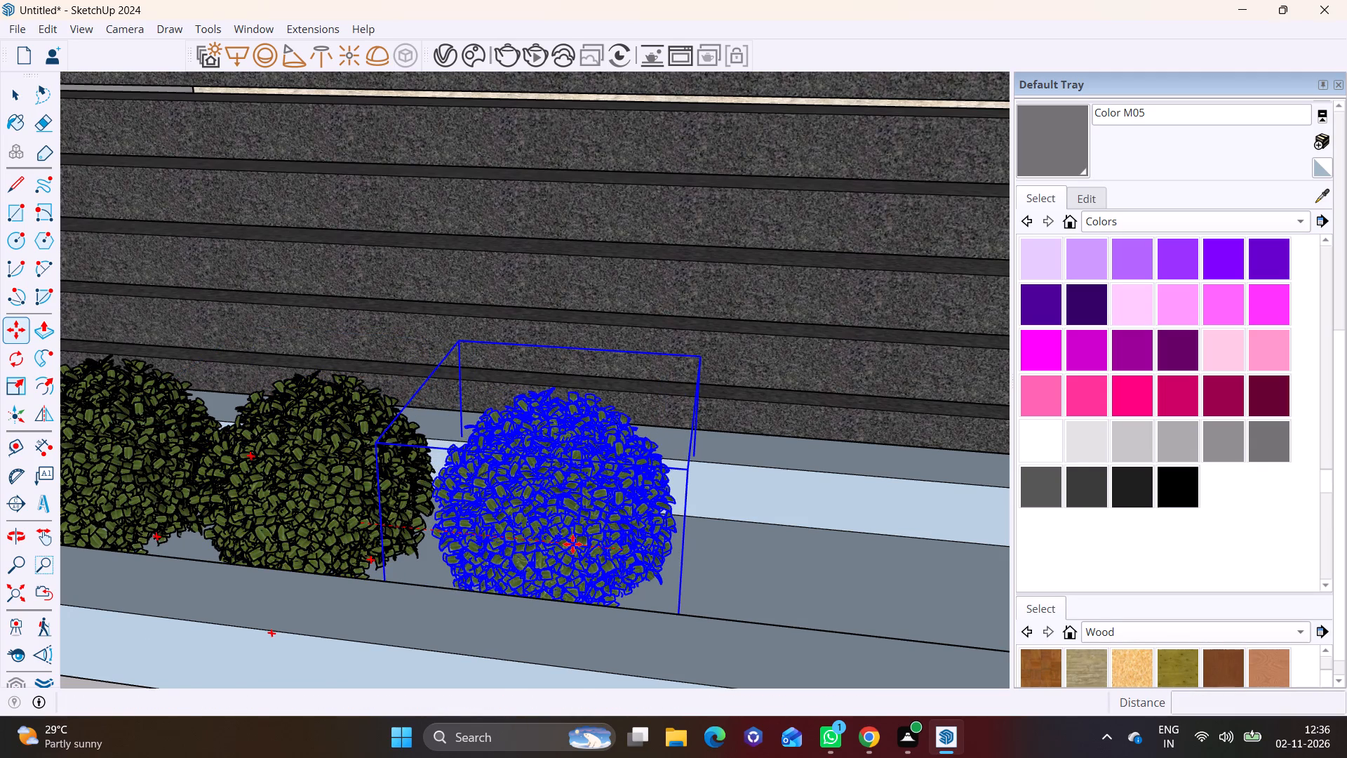
{"action": "left_click", "coordinate": [826, 568]}
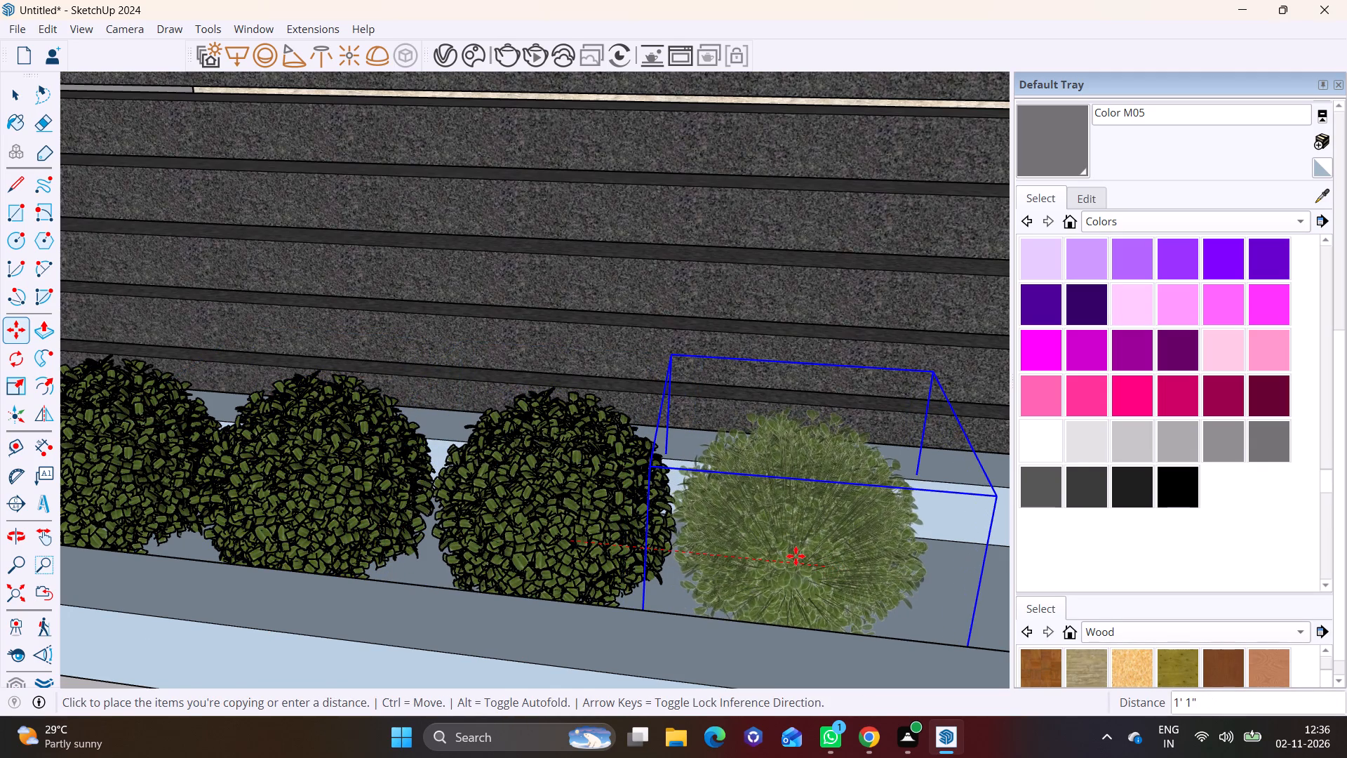
{"action": "scroll", "coordinate": [796, 556], "scroll_direction": "down", "scroll_amount": 16}
{"action": "middle_click_drag", "start_coordinate": [795, 556], "coordinate": [152, 508], "text": "shift"}
{"action": "left_click", "coordinate": [193, 509]}
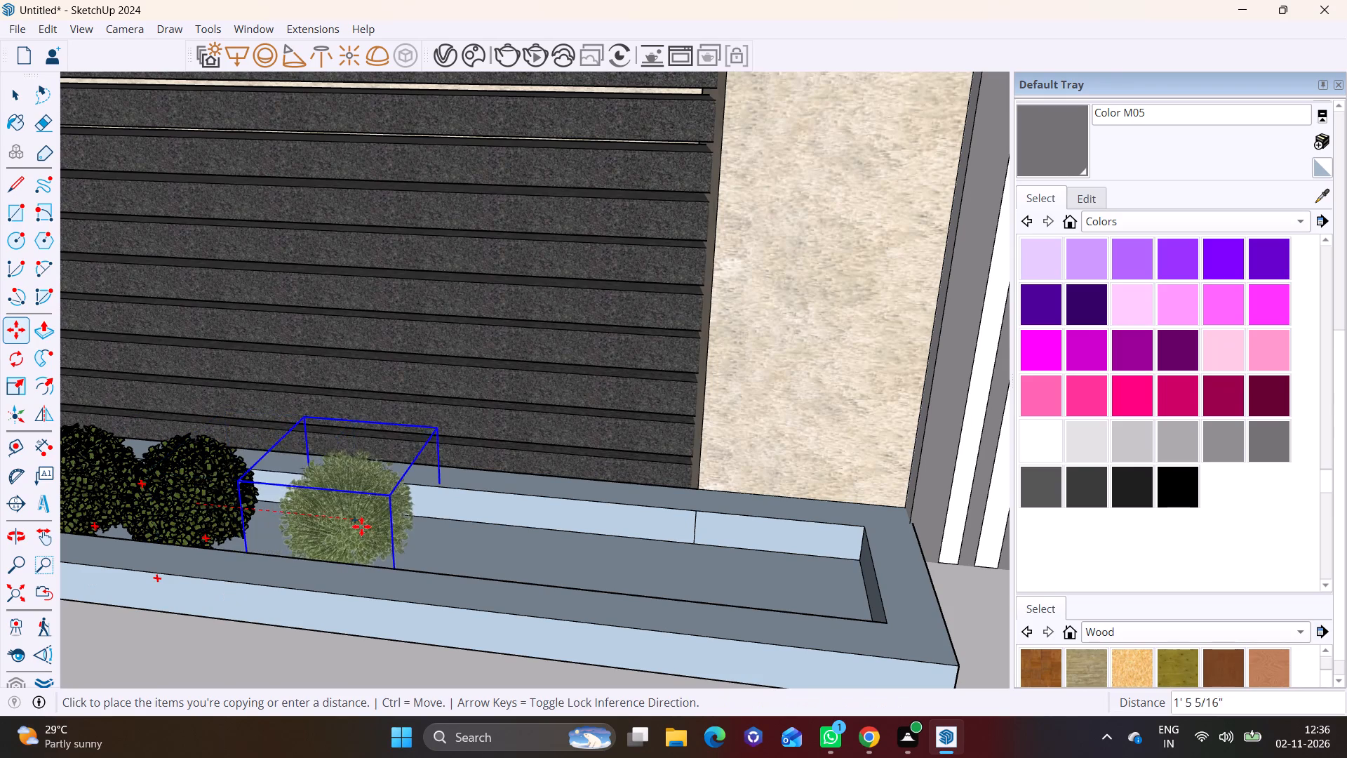
{"action": "left_click", "coordinate": [331, 524]}
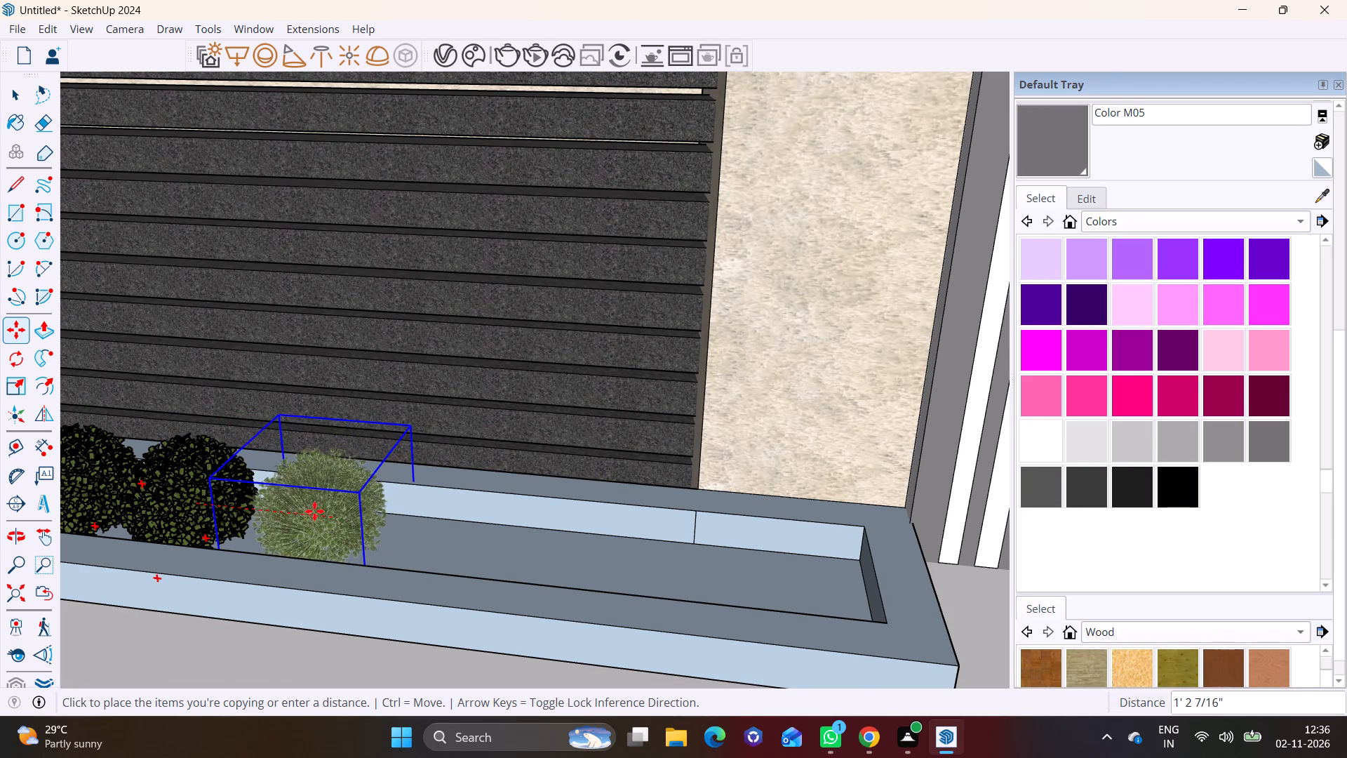
Add one more bush copy along the planter toward the gate, close against the last bush.
{"action": "left_click", "coordinate": [314, 511]}
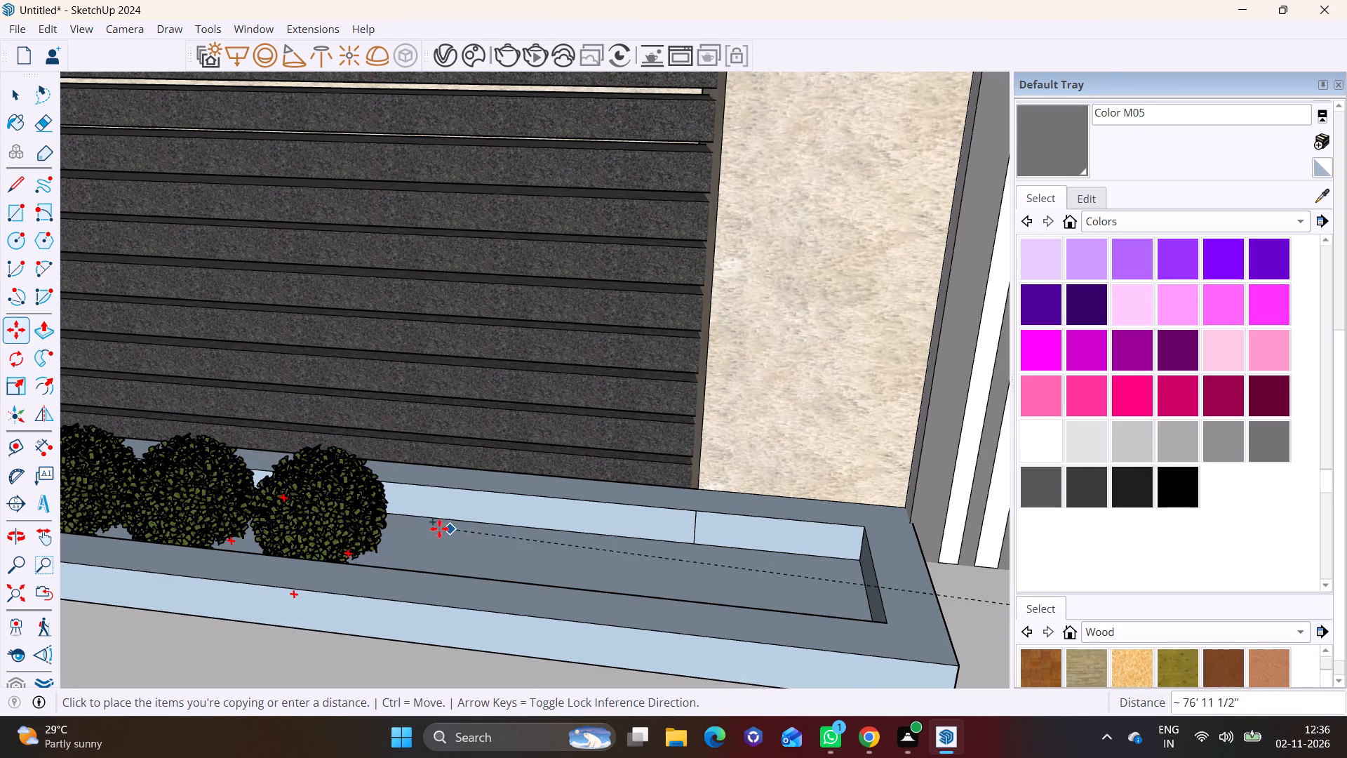
{"action": "key", "text": "space"}
{"action": "left_click", "coordinate": [333, 510]}
{"action": "type", "text": "M,"}
{"action": "left_click", "coordinate": [332, 510]}
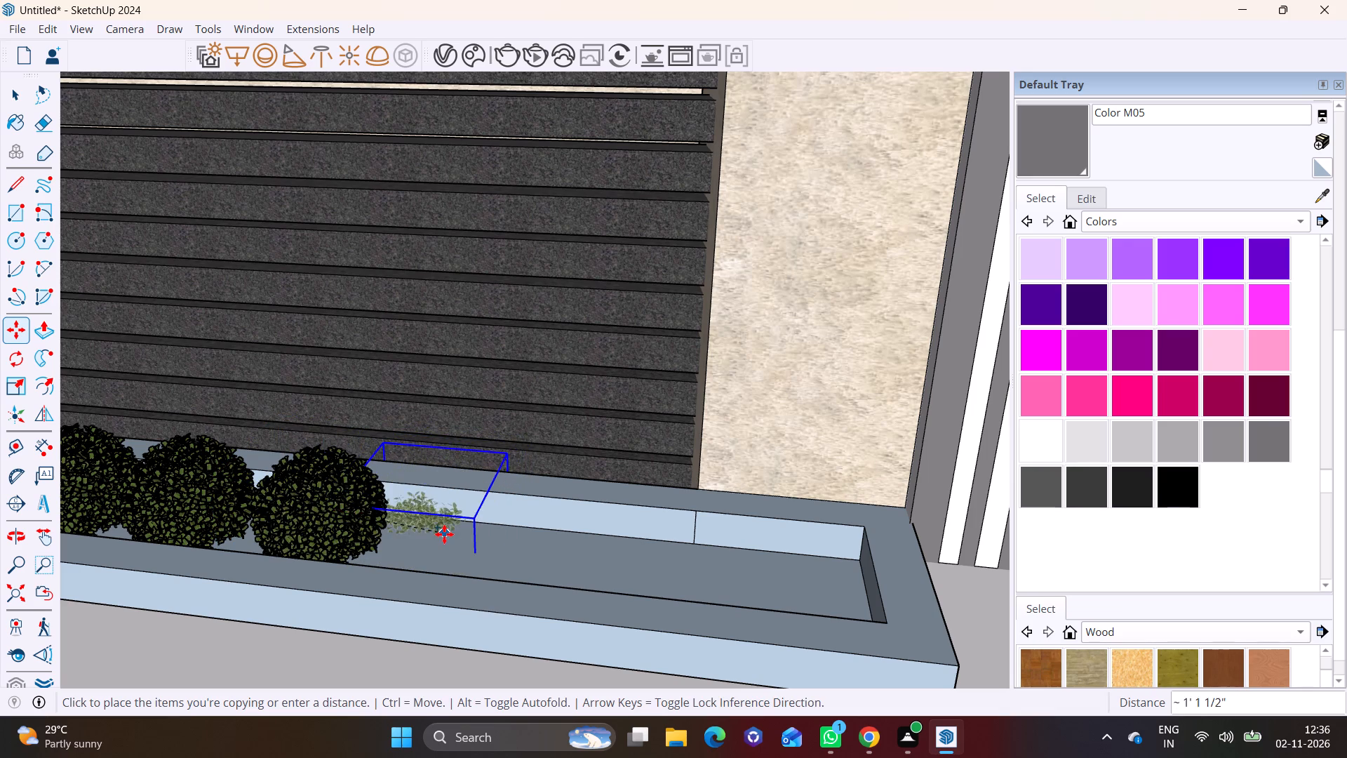
{"action": "left_click", "coordinate": [450, 526]}
{"action": "left_click", "coordinate": [436, 526]}
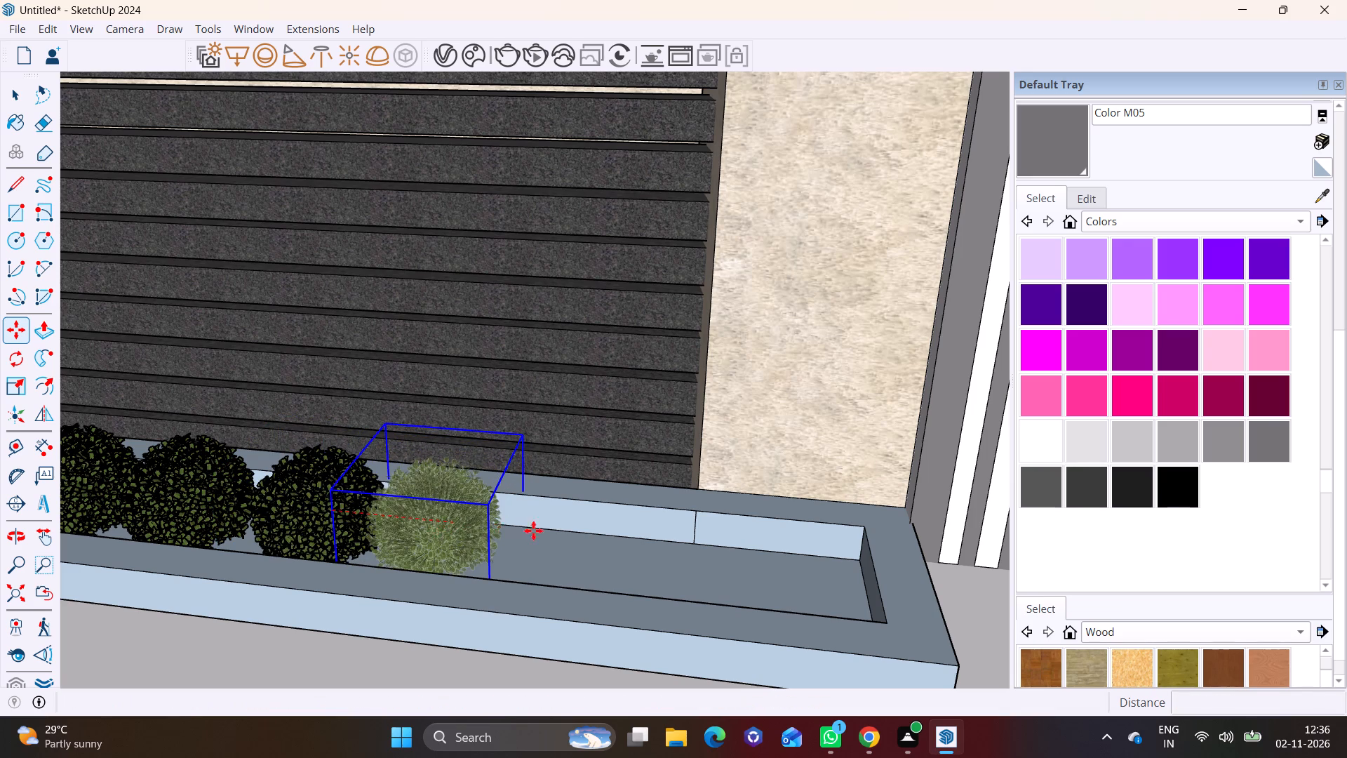
{"action": "left_click", "coordinate": [471, 521]}
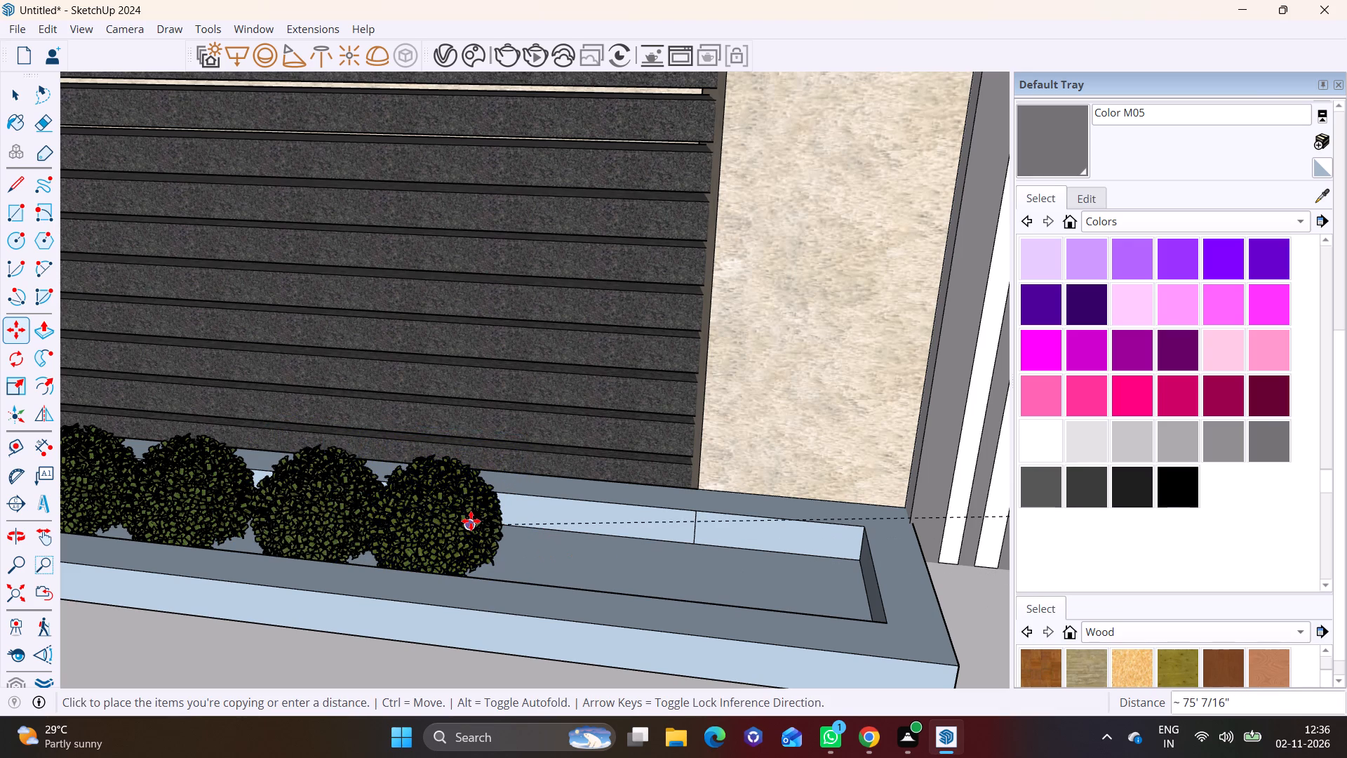
Copy the new last bush once more along the planter toward the gate, slightly overlapping its neighbour, and clear the selection.
{"action": "key", "text": "space"}
{"action": "left_click", "coordinate": [429, 521]}
{"action": "key", "text": "m"}
{"action": "left_click", "coordinate": [433, 531]}
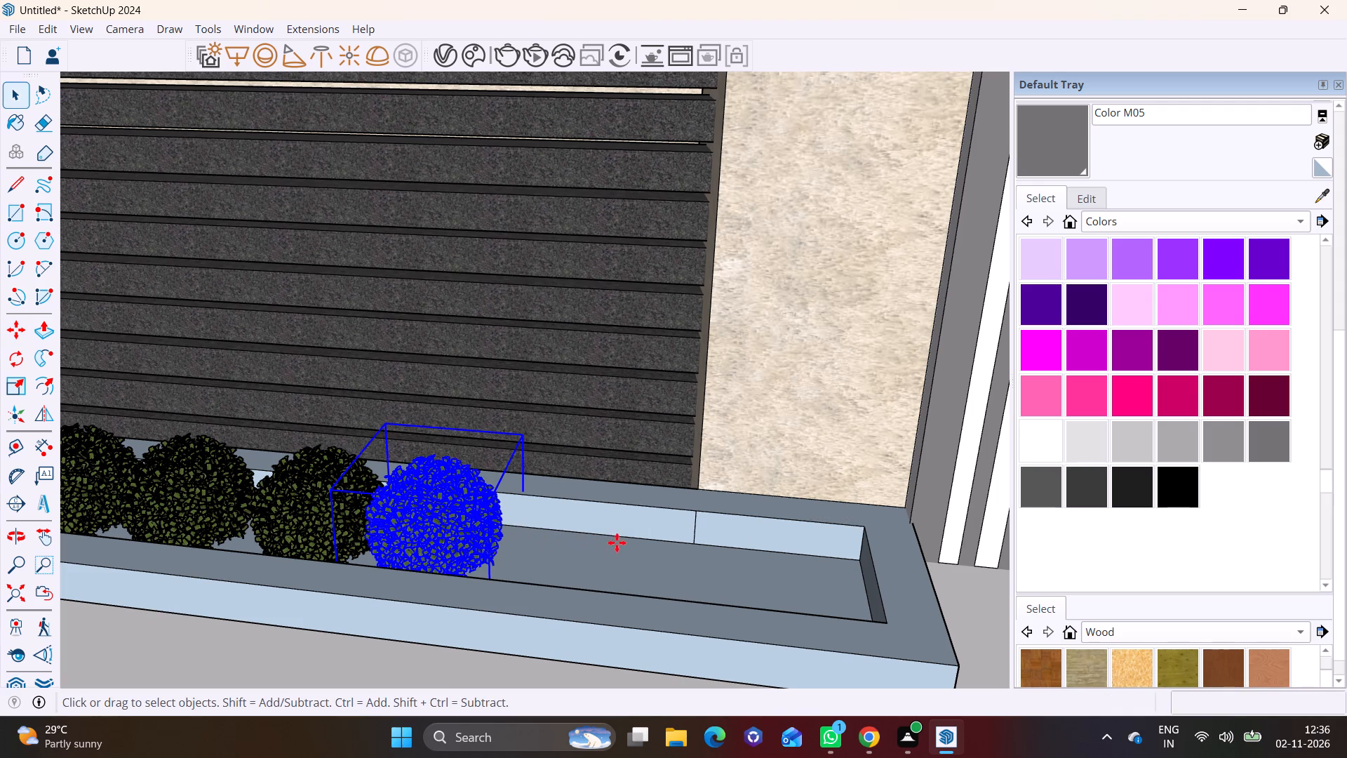
{"action": "left_click", "coordinate": [450, 524]}
{"action": "middle_click", "coordinate": [477, 530]}
{"action": "left_click", "coordinate": [457, 519], "text": "ctrl"}
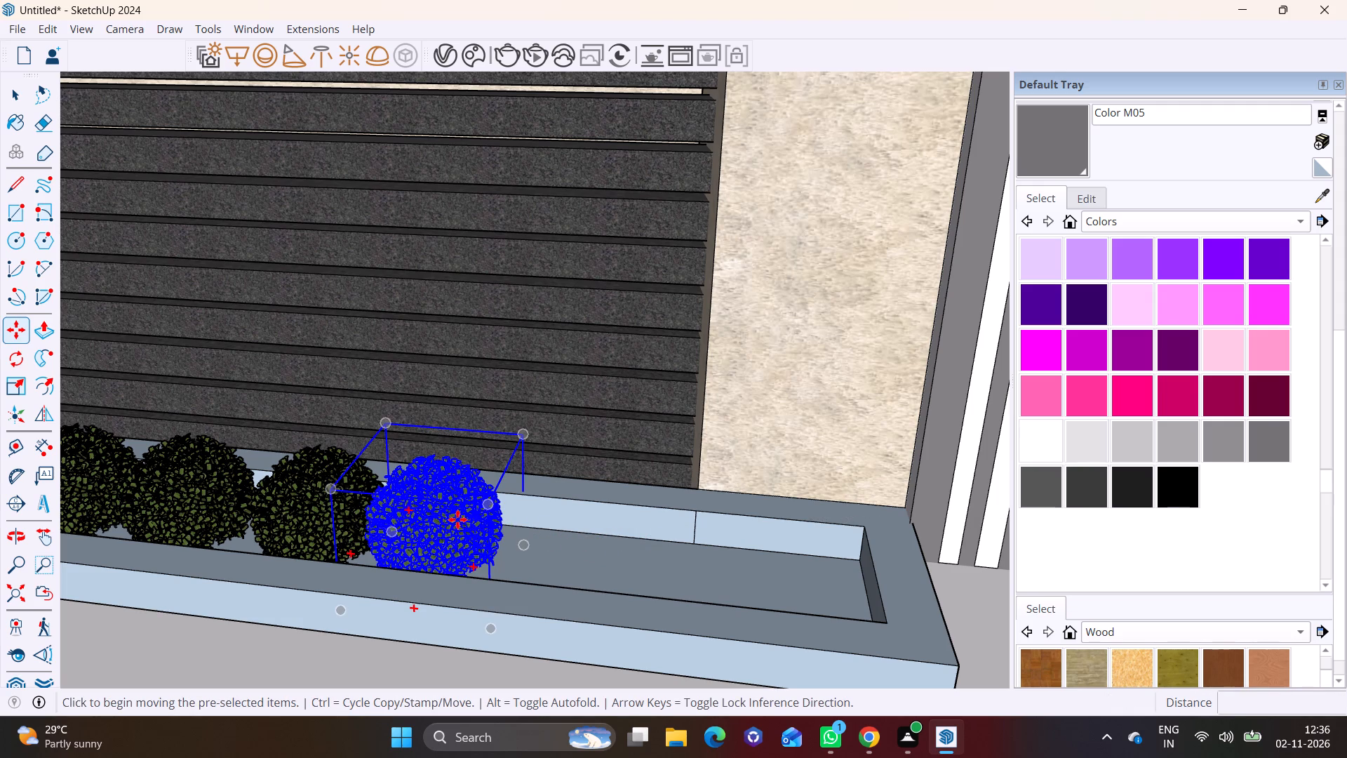
{"action": "key", "text": "space"}
{"action": "left_click", "coordinate": [274, 651]}
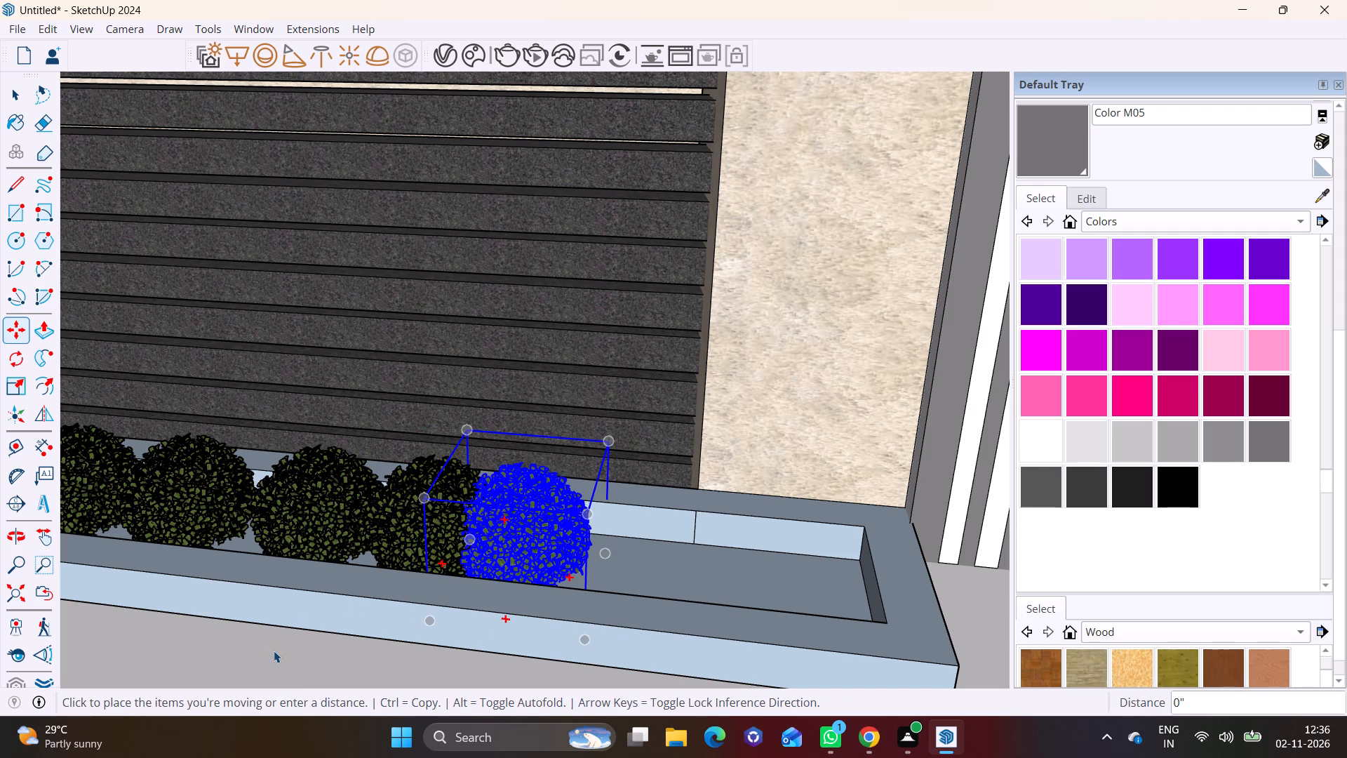
{"action": "left_click", "coordinate": [274, 651]}
Move the last bush about 11/16" along the planter toward the gate to reduce its overlap with the neighbouring bush.
{"action": "middle_click_drag", "start_coordinate": [451, 550], "coordinate": [572, 437]}
{"action": "scroll", "coordinate": [535, 521], "scroll_direction": "down", "scroll_amount": 6}
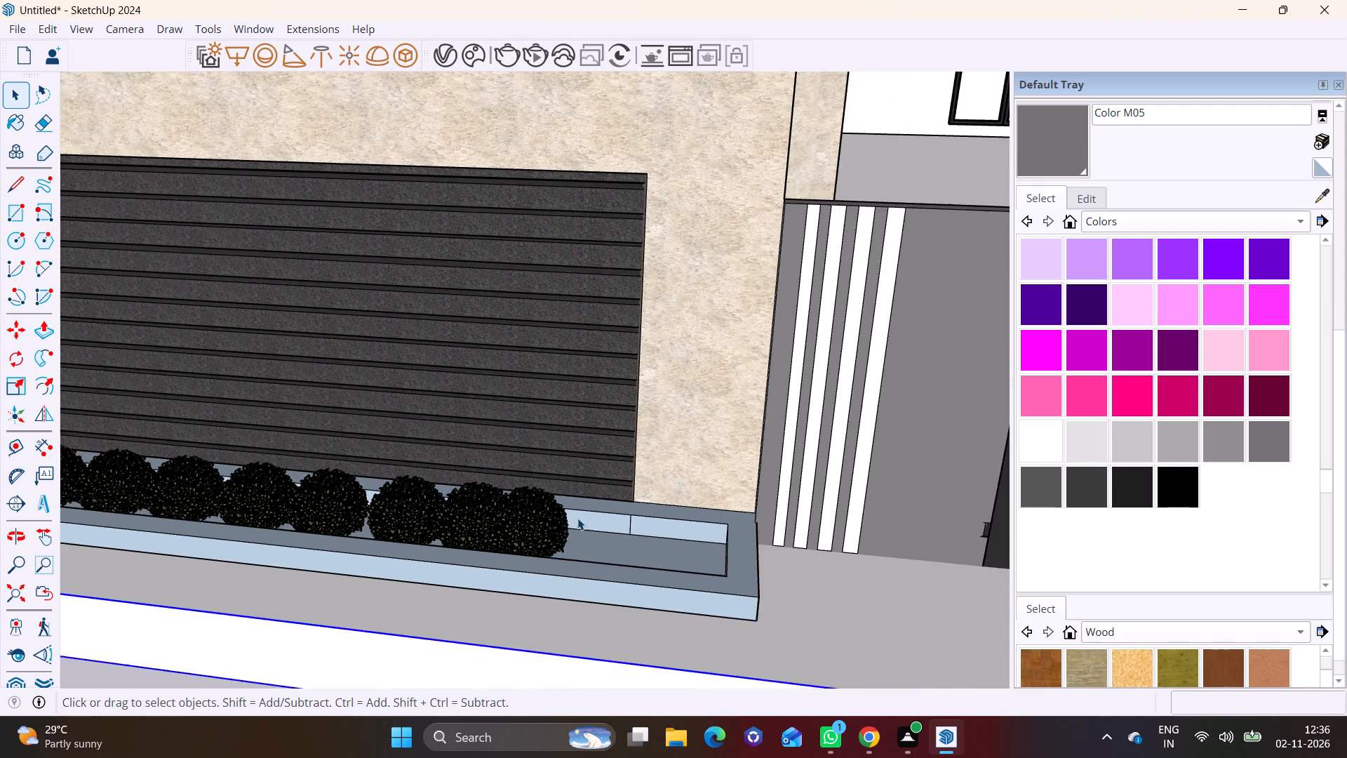
{"action": "middle_click_drag", "start_coordinate": [601, 518], "coordinate": [669, 425]}
{"action": "scroll", "coordinate": [483, 543], "scroll_direction": "up", "scroll_amount": 9}
{"action": "left_click", "coordinate": [579, 507]}
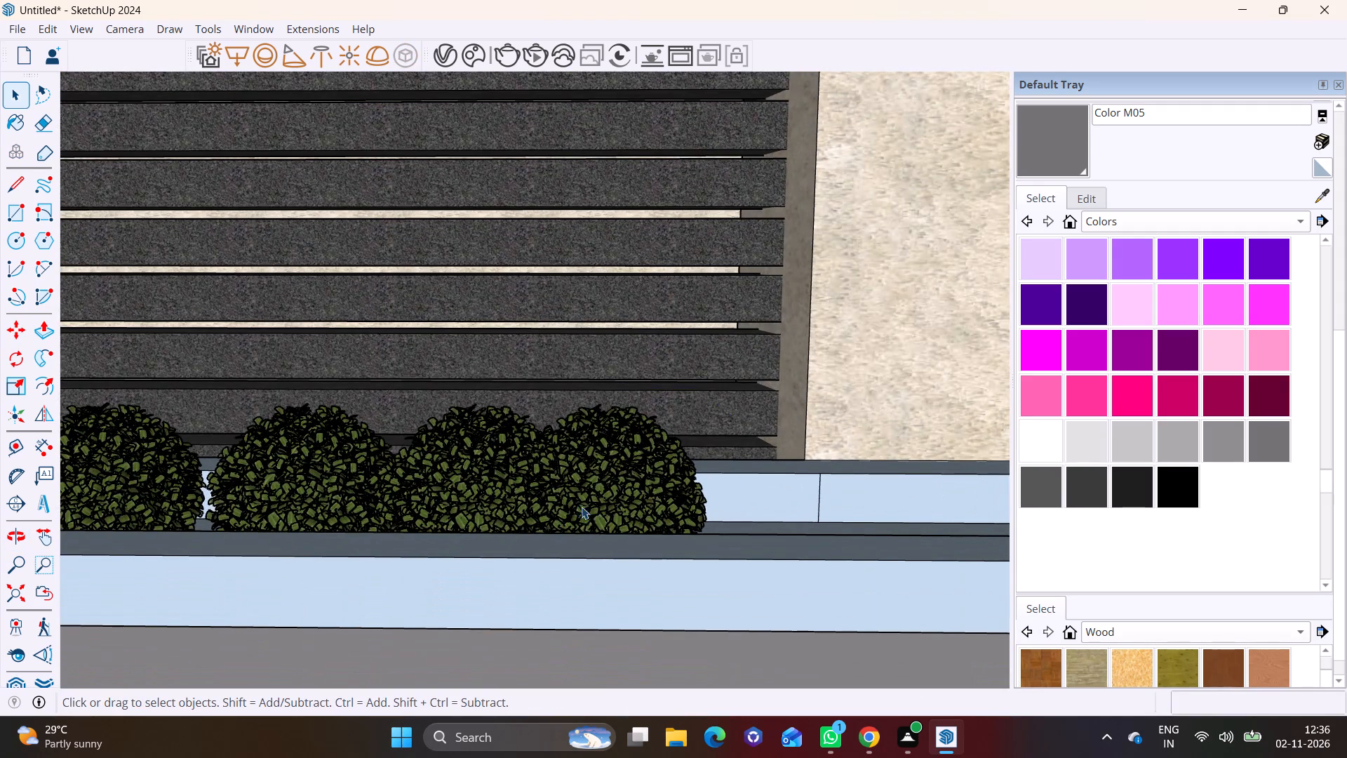
{"action": "key", "text": "m"}
{"action": "left_click", "coordinate": [618, 500]}
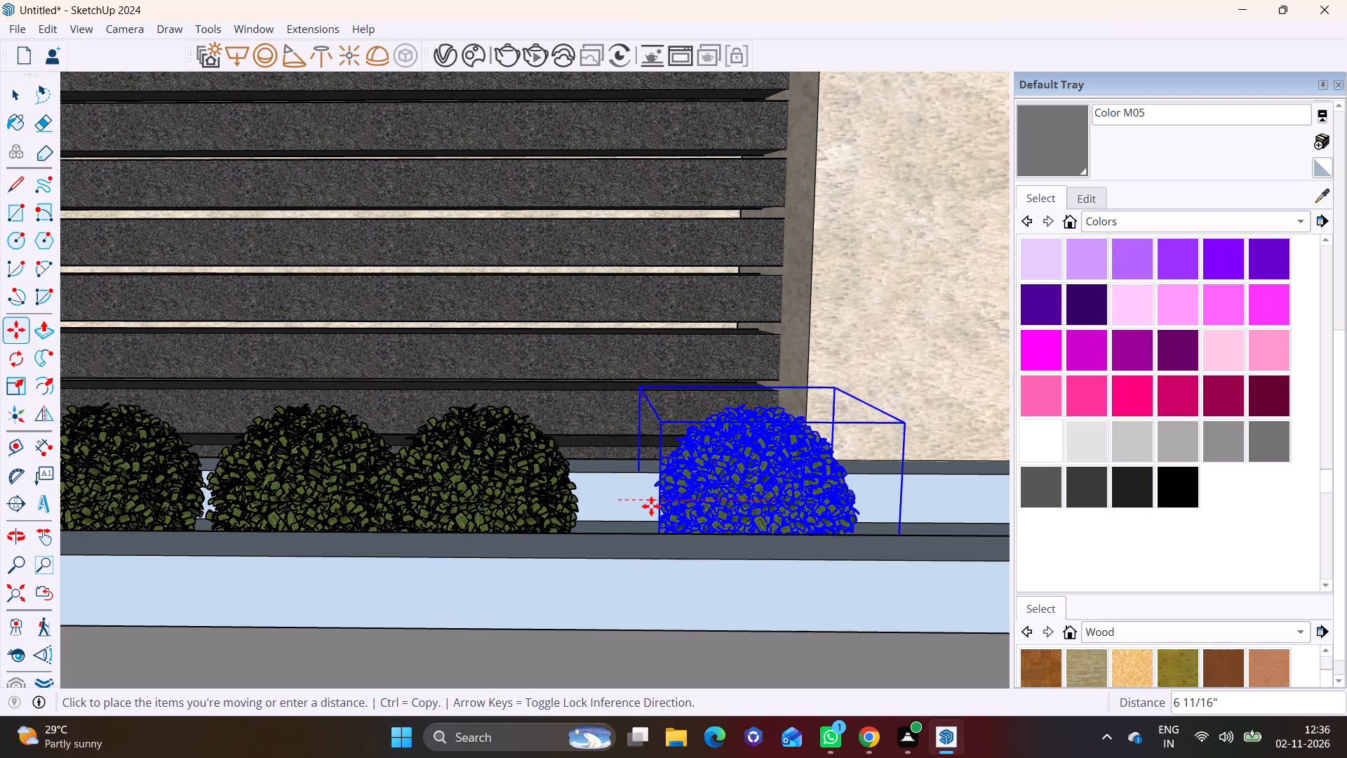
{"action": "left_click", "coordinate": [629, 506]}
Fill the gate end of the planter with two more bush copies, spaced about 1' and 1' 1" apart.
{"action": "scroll", "coordinate": [645, 512], "scroll_direction": "down", "scroll_amount": 10}
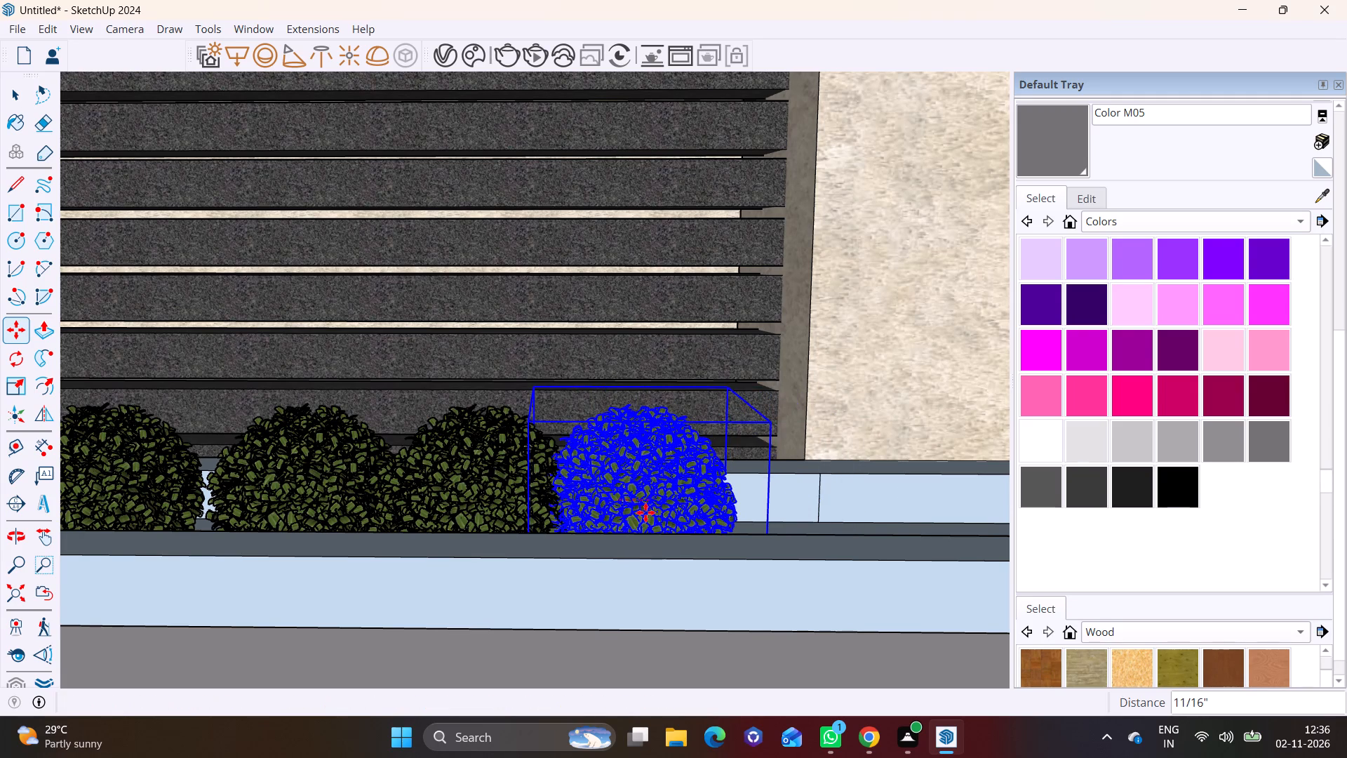
{"action": "scroll", "coordinate": [645, 512], "scroll_direction": "down", "scroll_amount": 1}
{"action": "middle_click_drag", "start_coordinate": [746, 515], "coordinate": [429, 533], "text": "shift"}
{"action": "left_click", "coordinate": [298, 519]}
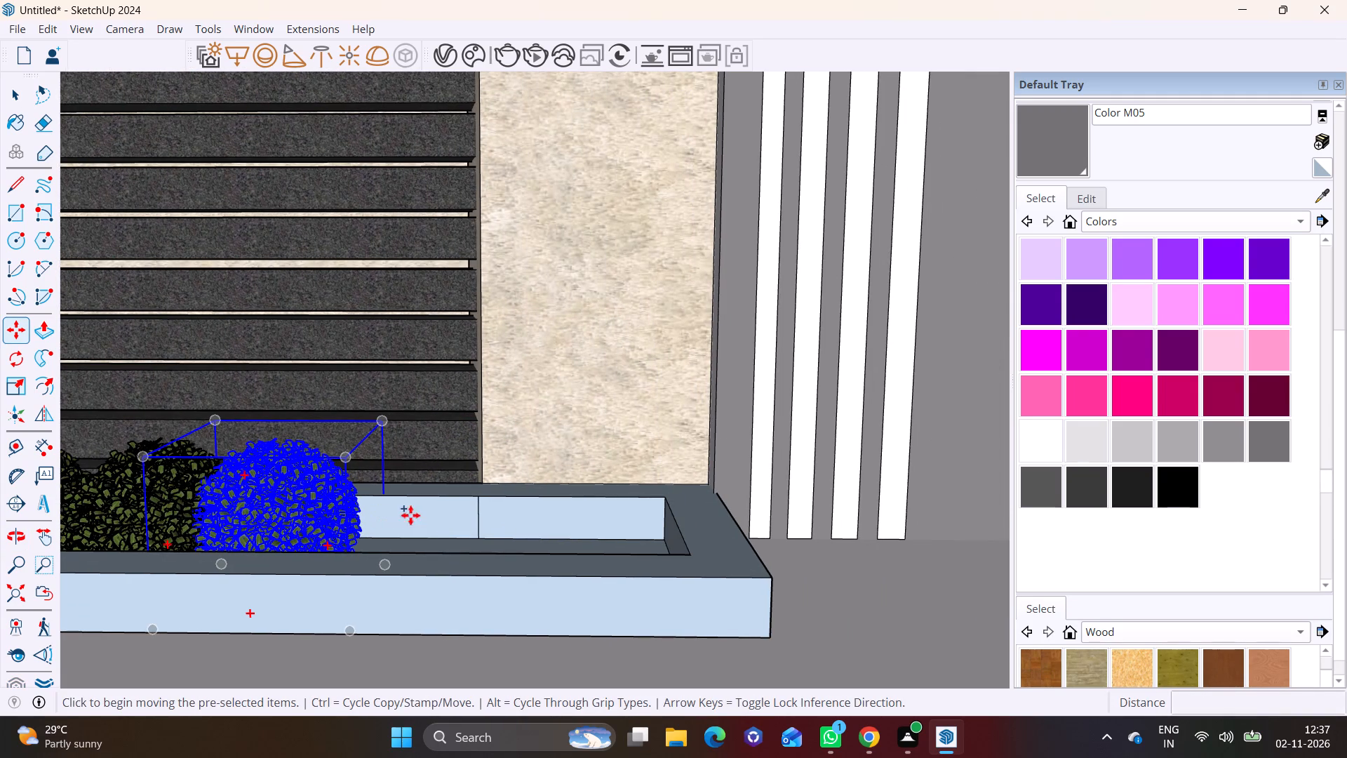
{"action": "left_click", "coordinate": [462, 518]}
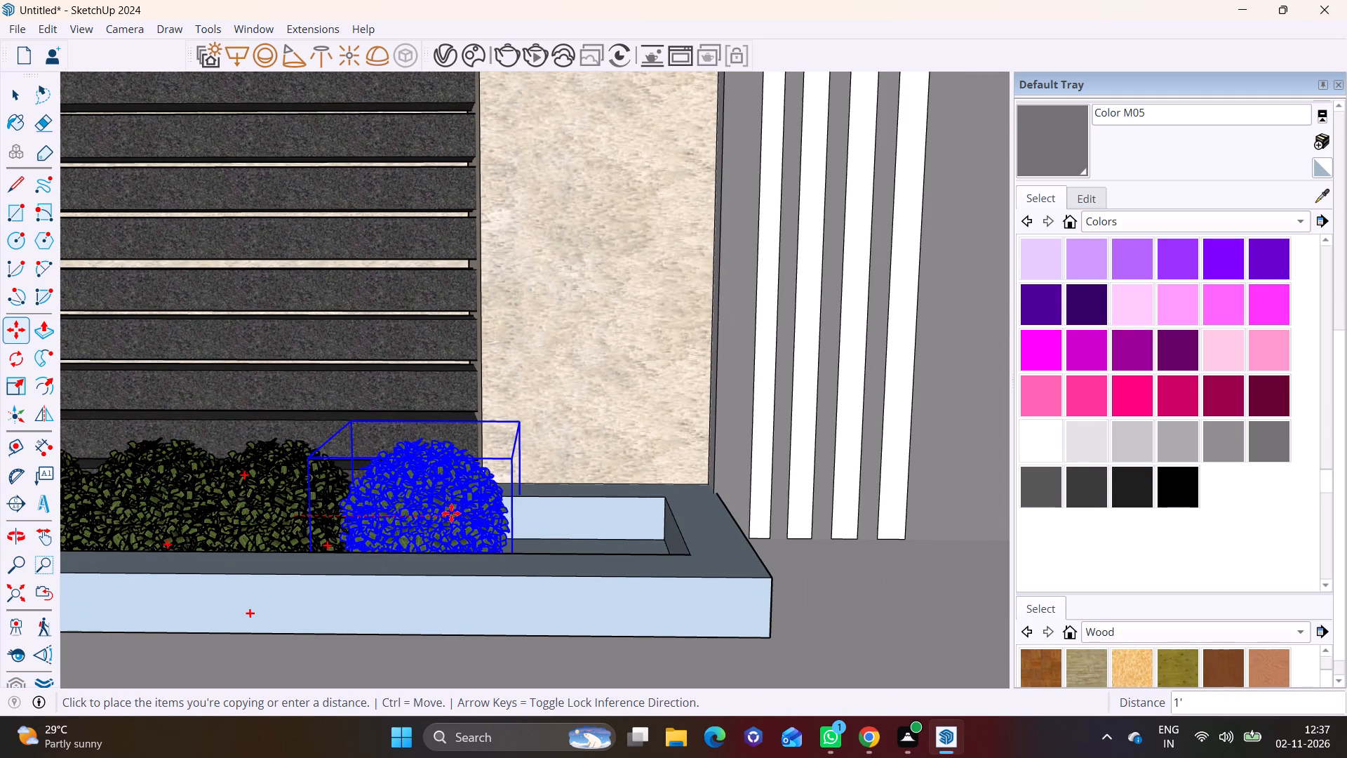
{"action": "left_click", "coordinate": [450, 513]}
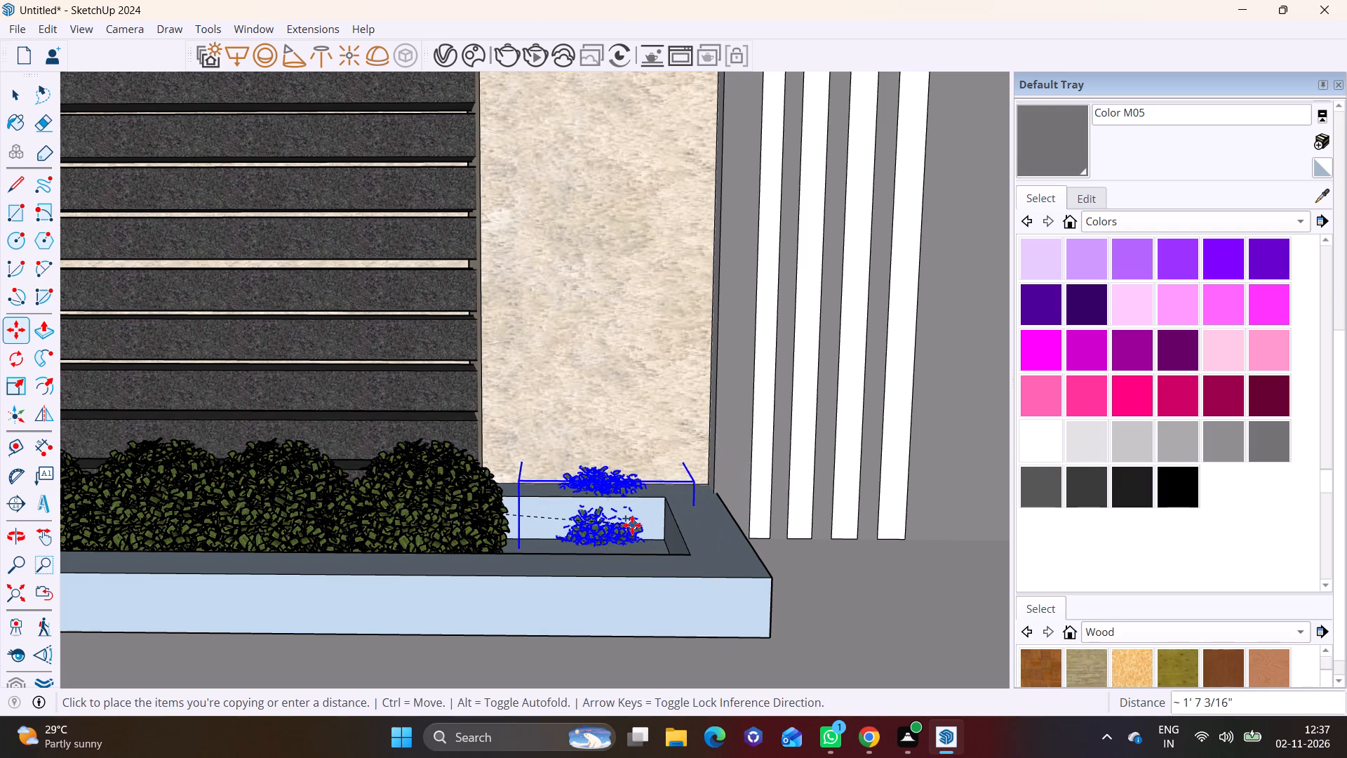
{"action": "left_click", "coordinate": [622, 517]}
{"action": "key", "text": "space"}
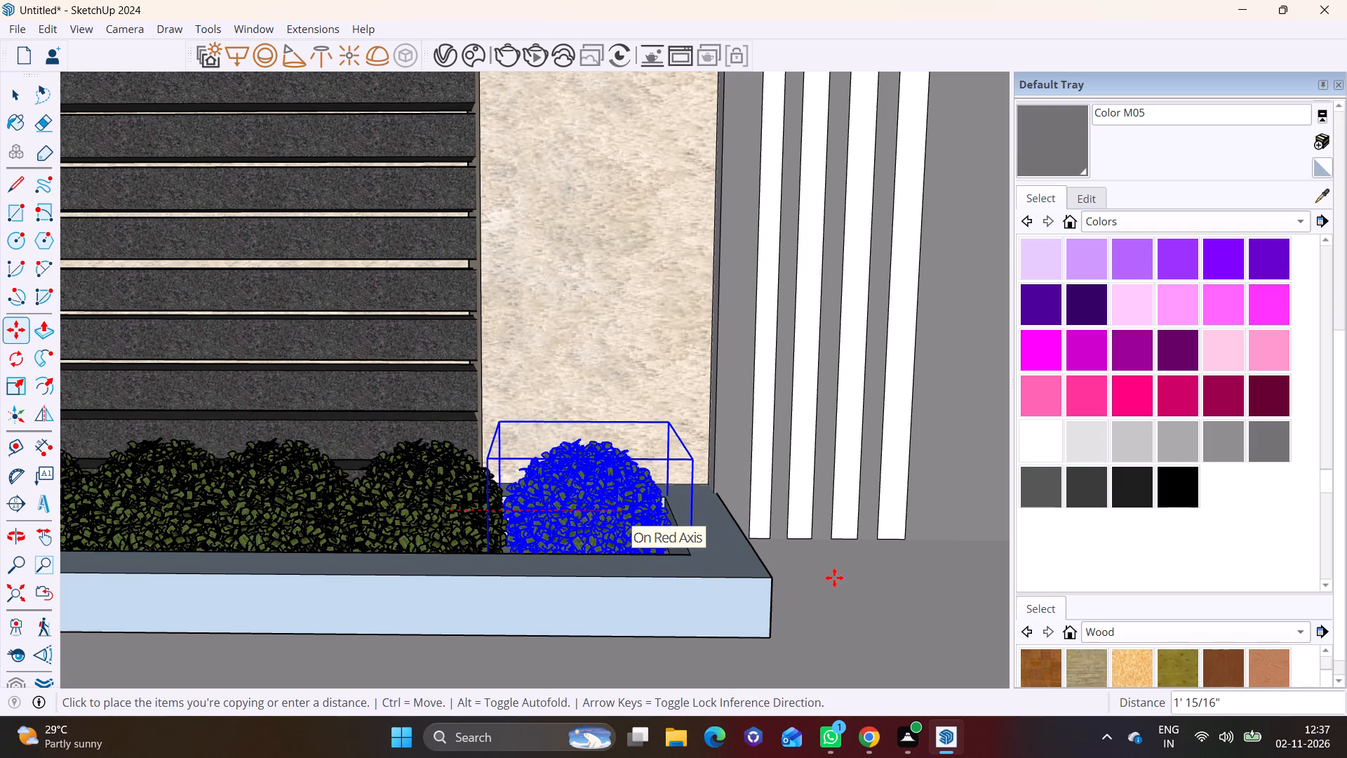
{"action": "key", "text": "space"}
{"action": "left_click", "coordinate": [810, 599]}
Examine the finished bush row and the whole front elevation of the house from several angles.
{"action": "scroll", "coordinate": [814, 598], "scroll_direction": "down", "scroll_amount": 13}
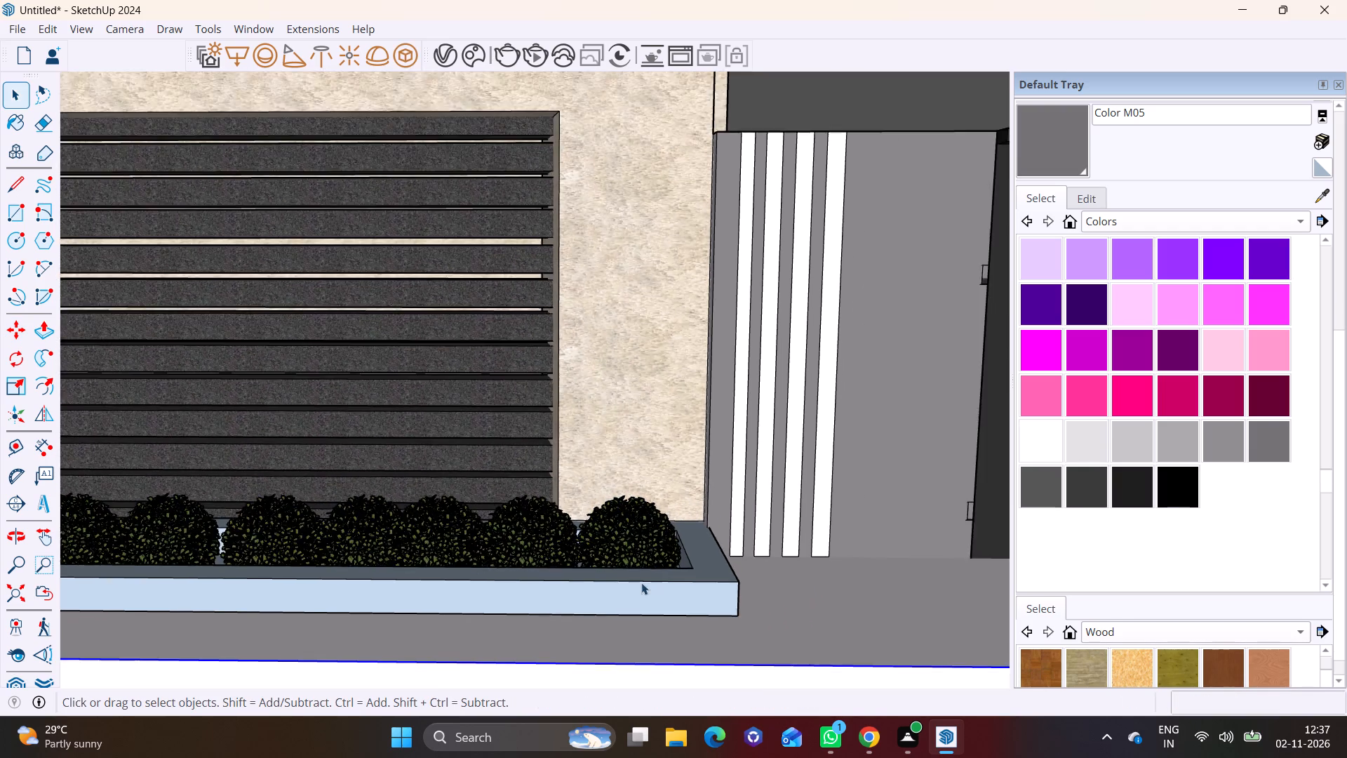
{"action": "scroll", "coordinate": [641, 583], "scroll_direction": "down", "scroll_amount": 20}
{"action": "scroll", "coordinate": [641, 583], "scroll_direction": "down", "scroll_amount": 8}
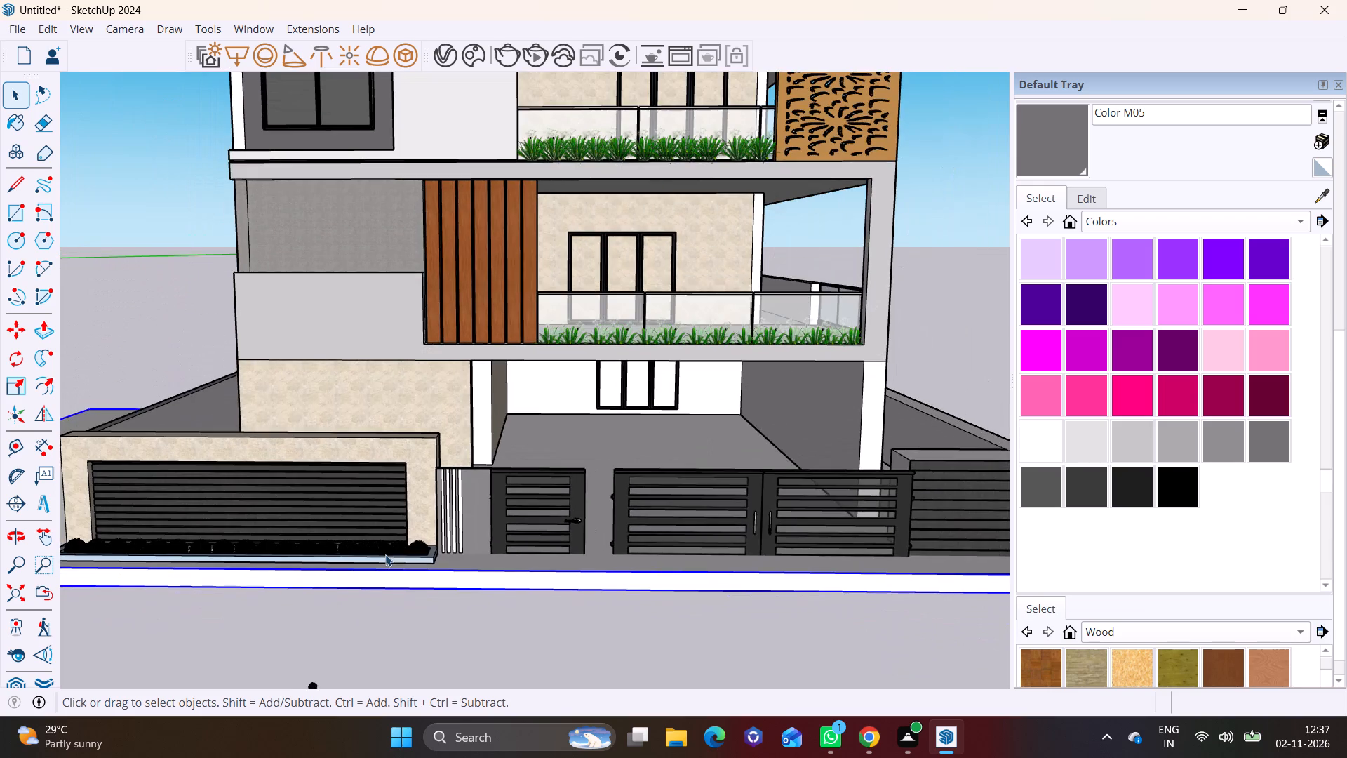
{"action": "middle_click_drag", "start_coordinate": [388, 554], "coordinate": [668, 497], "text": "shift"}
{"action": "scroll", "coordinate": [387, 553], "scroll_direction": "up", "scroll_amount": 1, "text": "shift"}
{"action": "scroll", "coordinate": [471, 521], "scroll_direction": "down", "scroll_amount": 3}
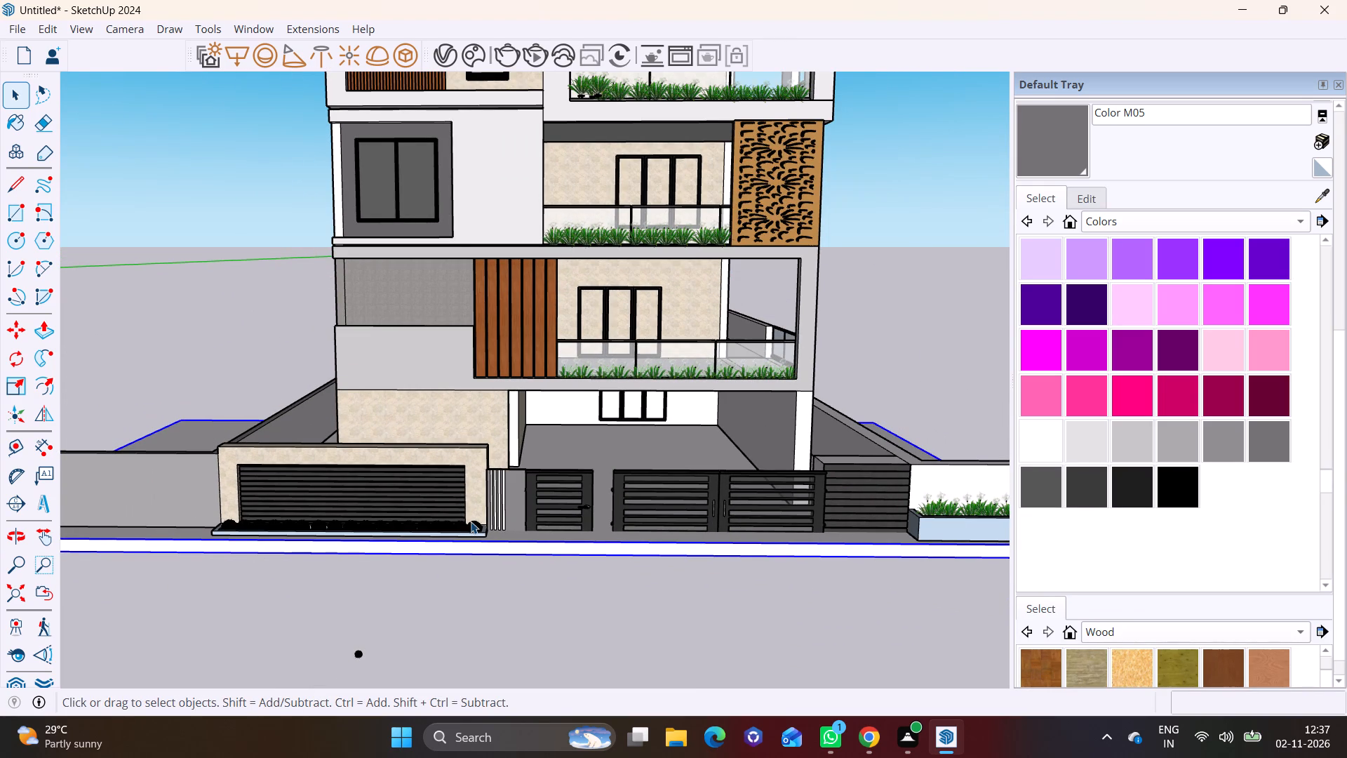
{"action": "middle_click_drag", "start_coordinate": [462, 545], "coordinate": [379, 455]}
{"action": "scroll", "coordinate": [464, 440], "scroll_direction": "down", "scroll_amount": 3}
{"action": "middle_click_drag", "start_coordinate": [464, 440], "coordinate": [467, 562], "text": "shift"}
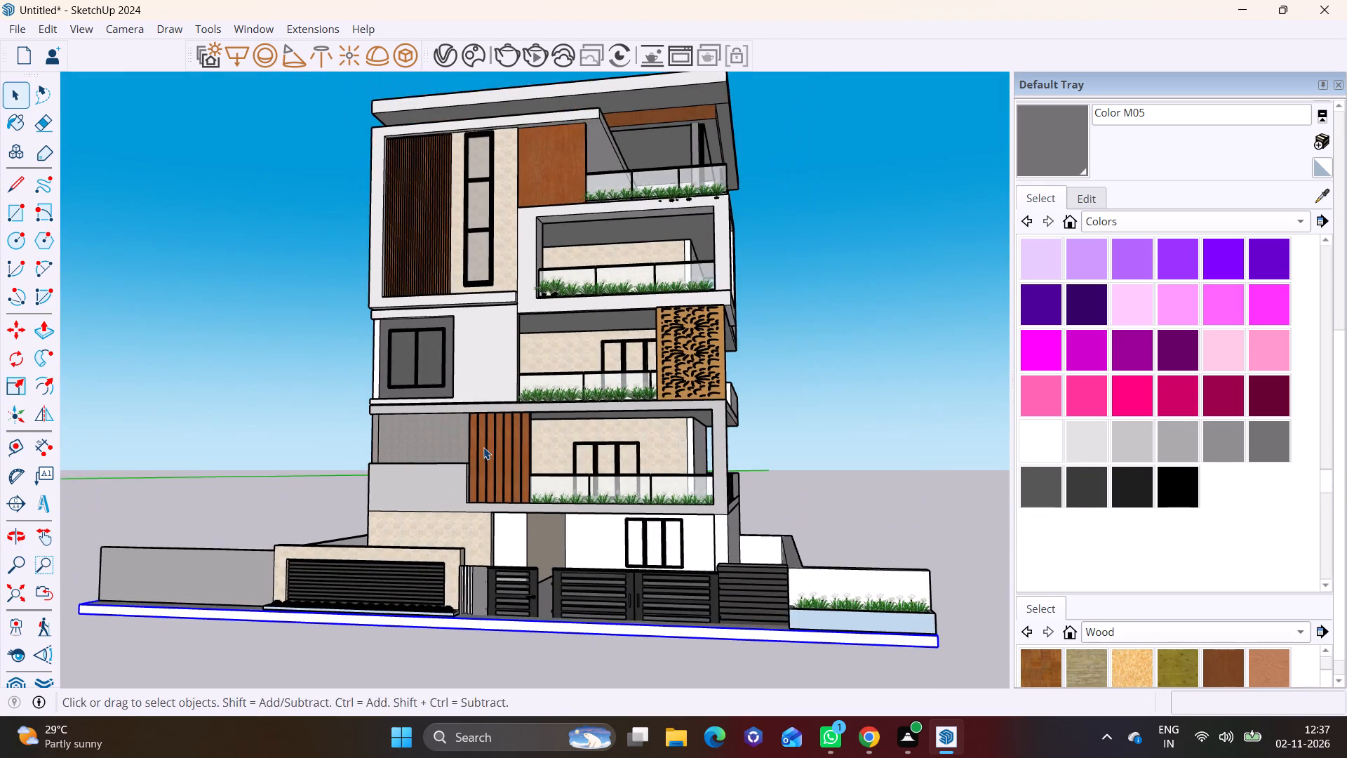
{"action": "middle_click_drag", "start_coordinate": [483, 447], "coordinate": [518, 557]}
Load the slender green 2.1 MB "Tree" from the 3D Warehouse TREES results and place it on the side strip behind the flower planter.
{"action": "left_click", "coordinate": [258, 32]}
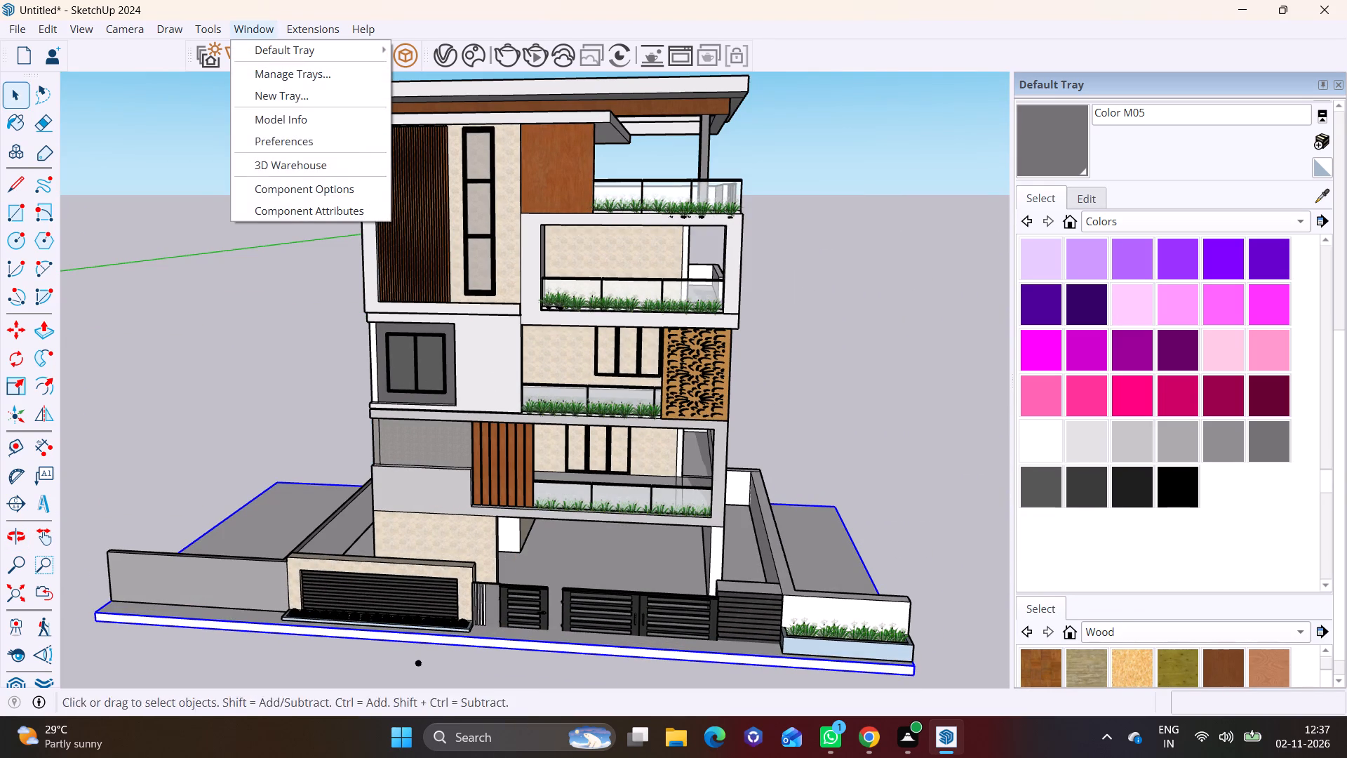
{"action": "left_click", "coordinate": [298, 160]}
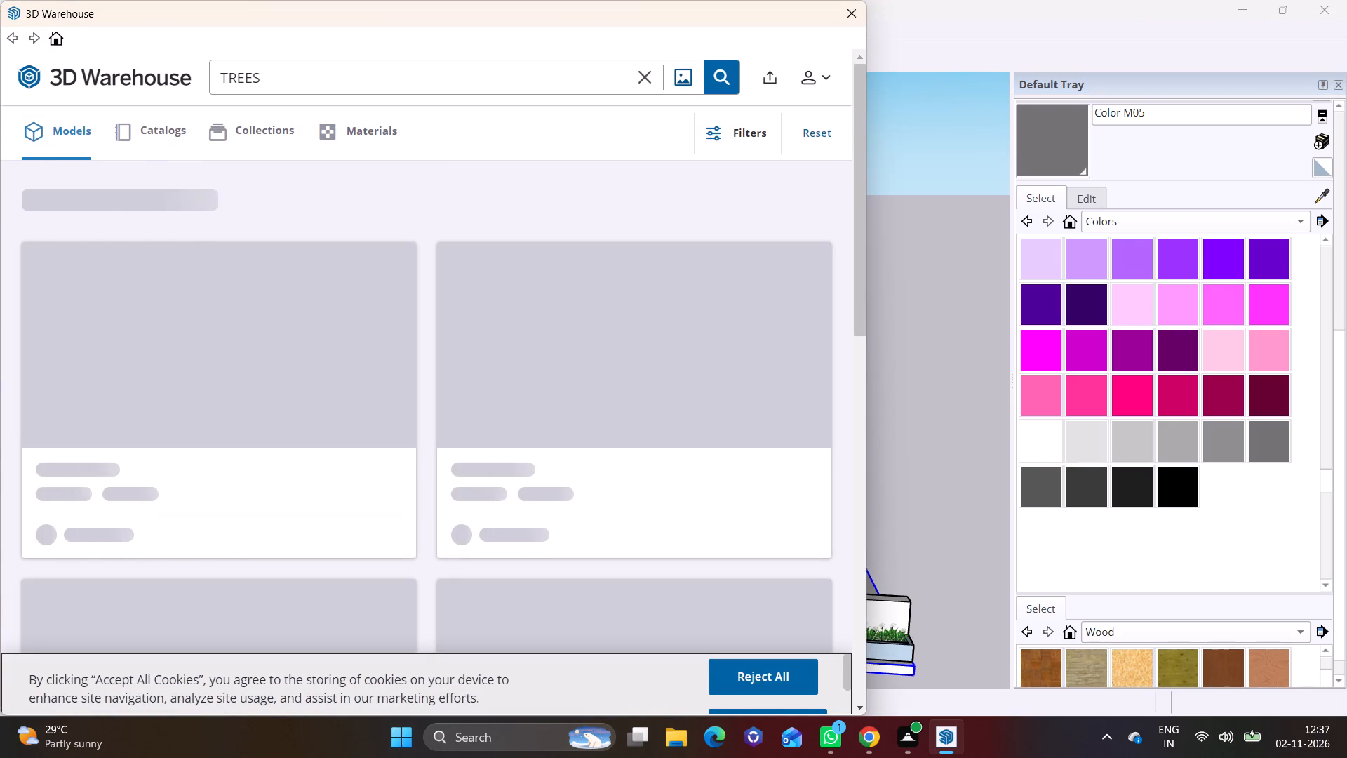
{"action": "left_click", "coordinate": [857, 707]}
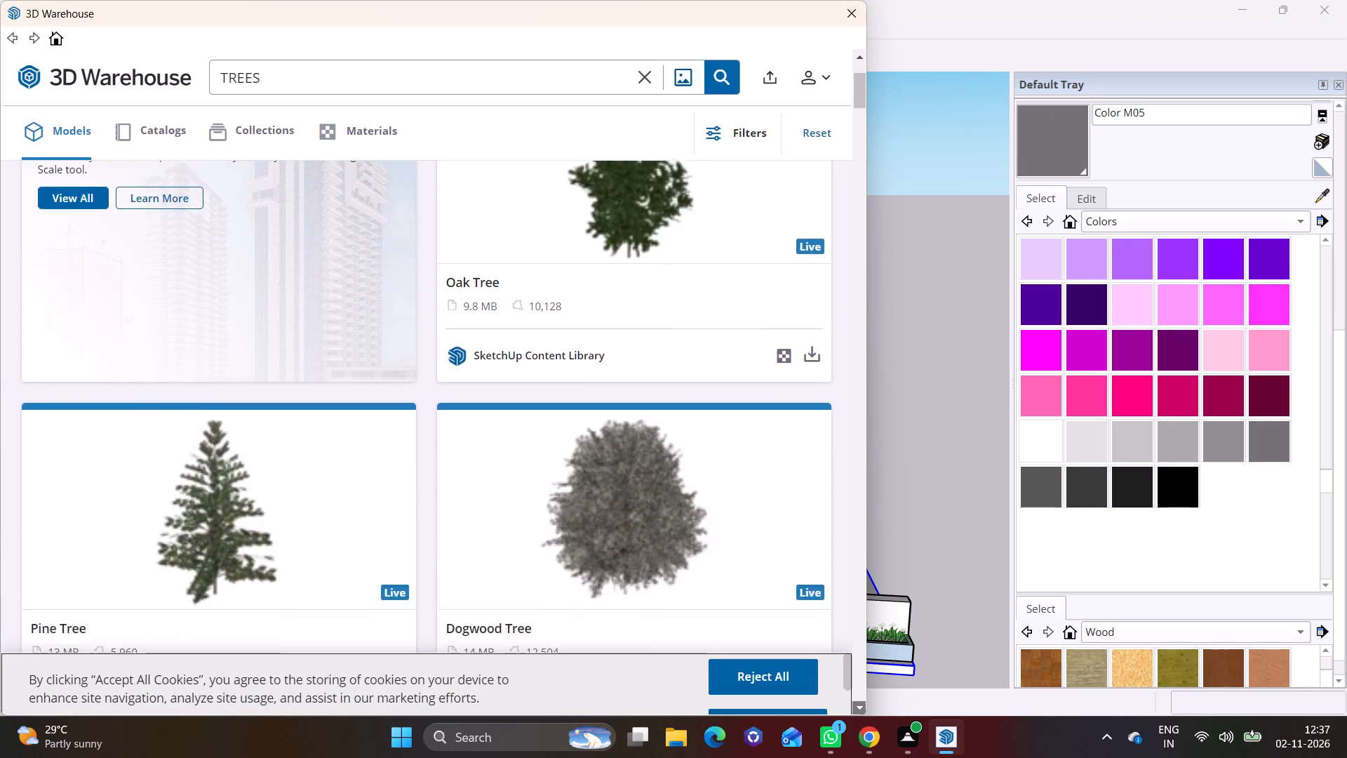
{"action": "left_click", "coordinate": [857, 707]}
{"action": "left_click", "coordinate": [857, 707]}
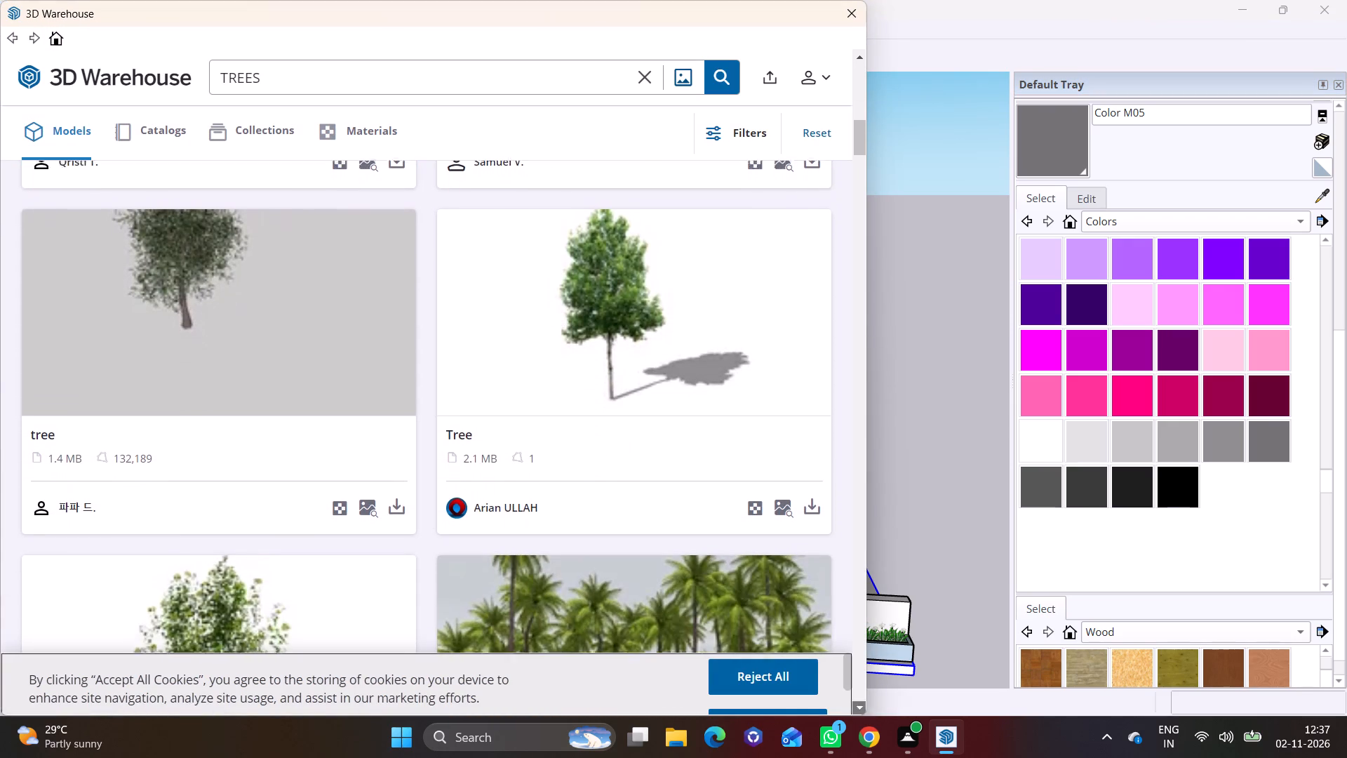
{"action": "left_click", "coordinate": [822, 481]}
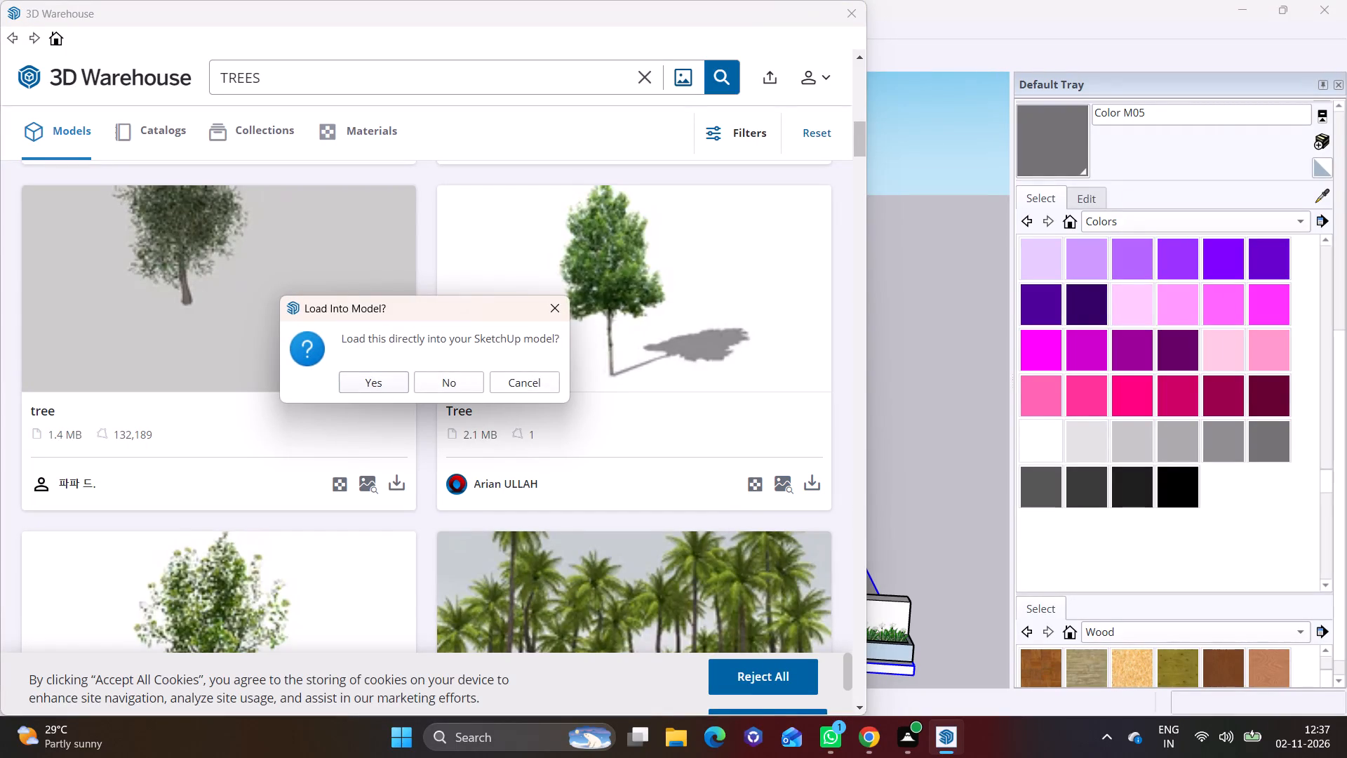
{"action": "left_click", "coordinate": [445, 383]}
{"action": "left_click", "coordinate": [817, 473]}
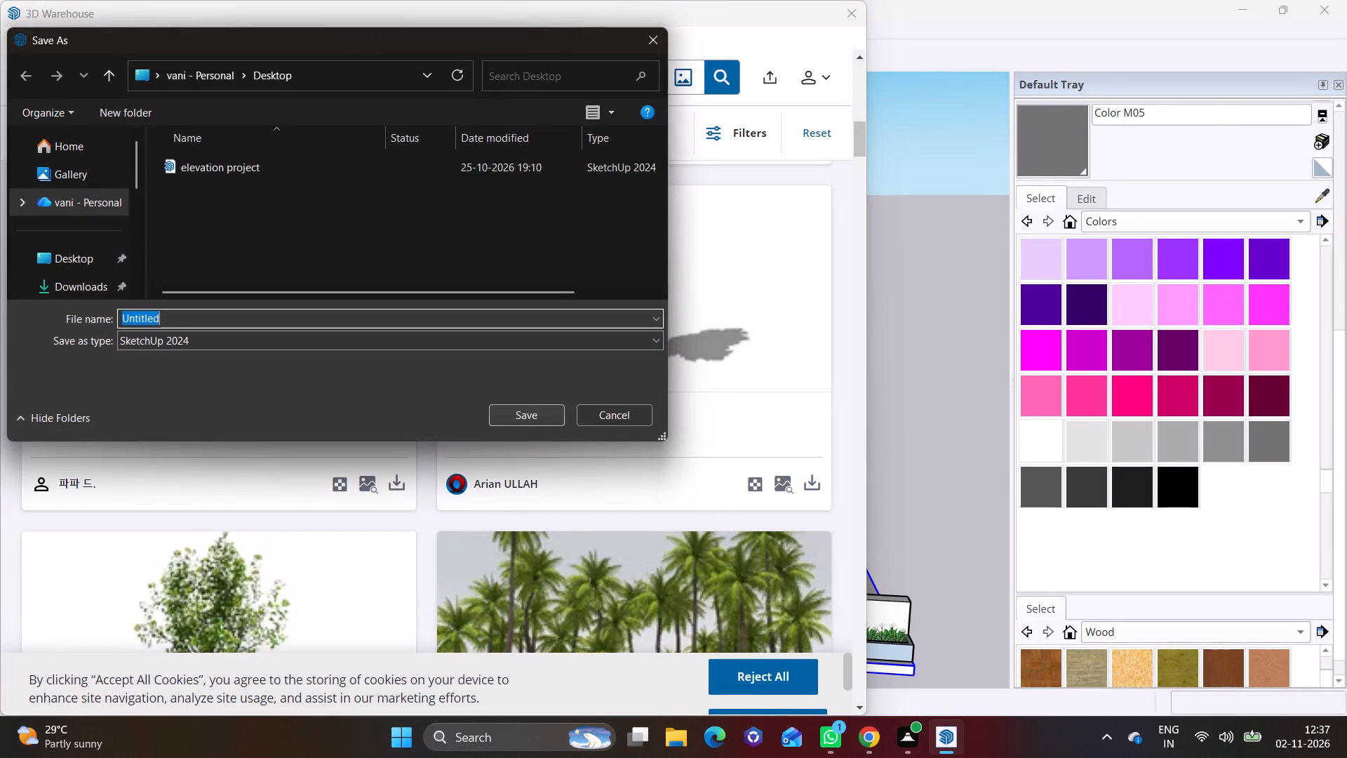
{"action": "left_click", "coordinate": [655, 52]}
{"action": "left_click", "coordinate": [819, 481]}
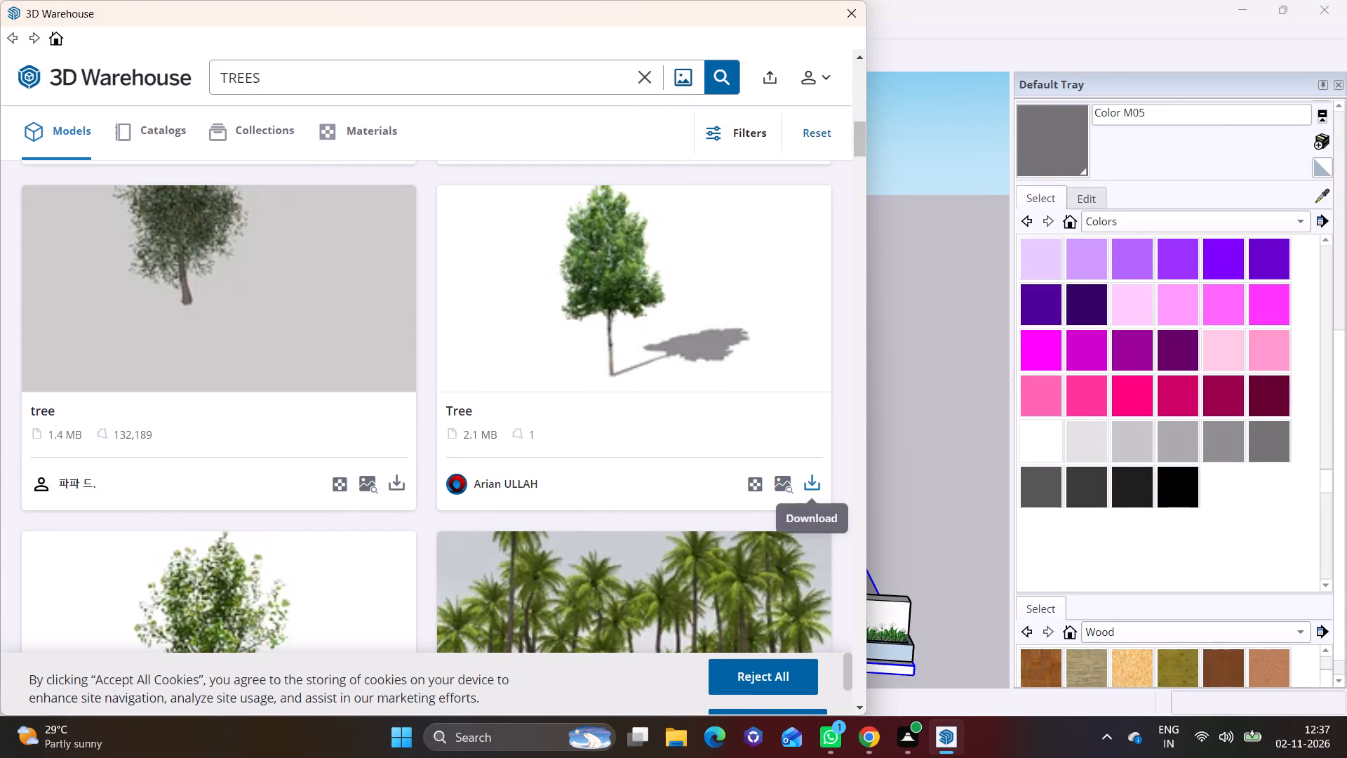
{"action": "left_click", "coordinate": [391, 378]}
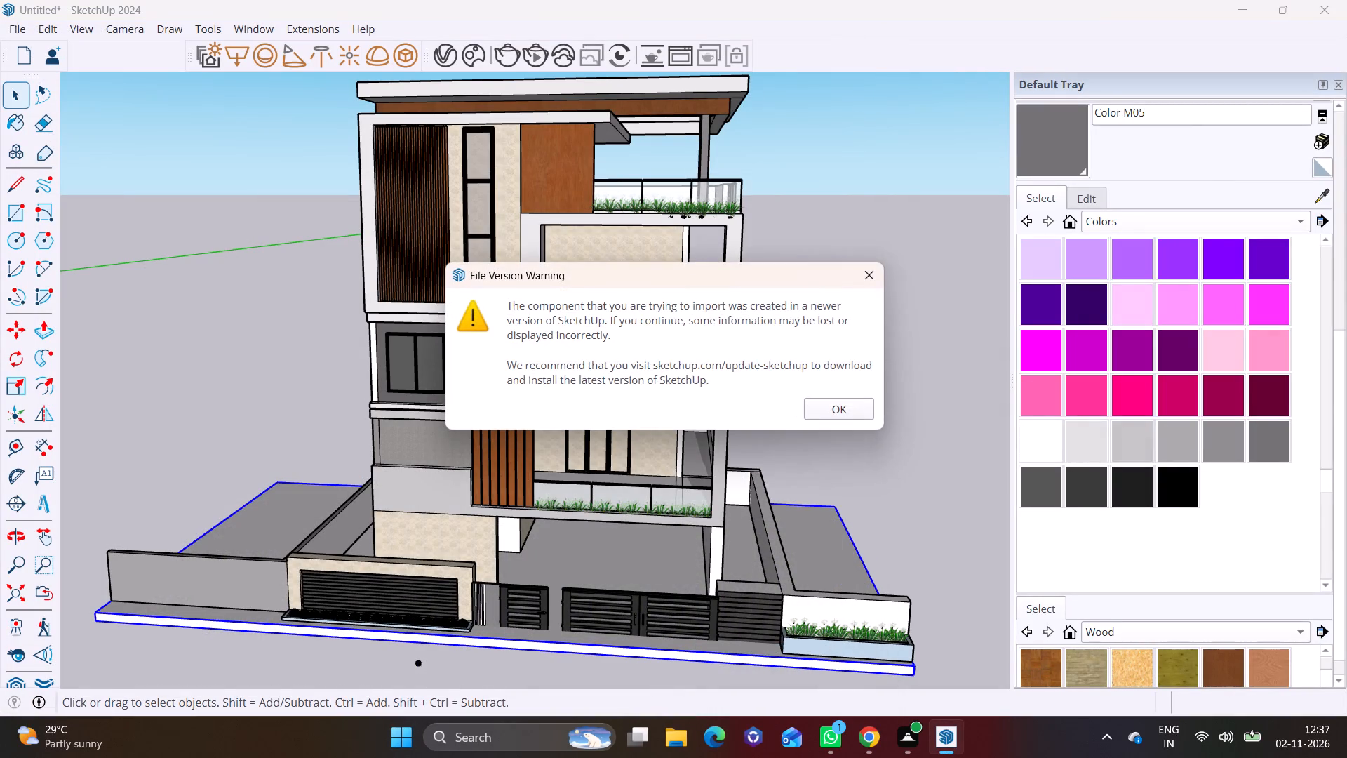
{"action": "left_click", "coordinate": [843, 403]}
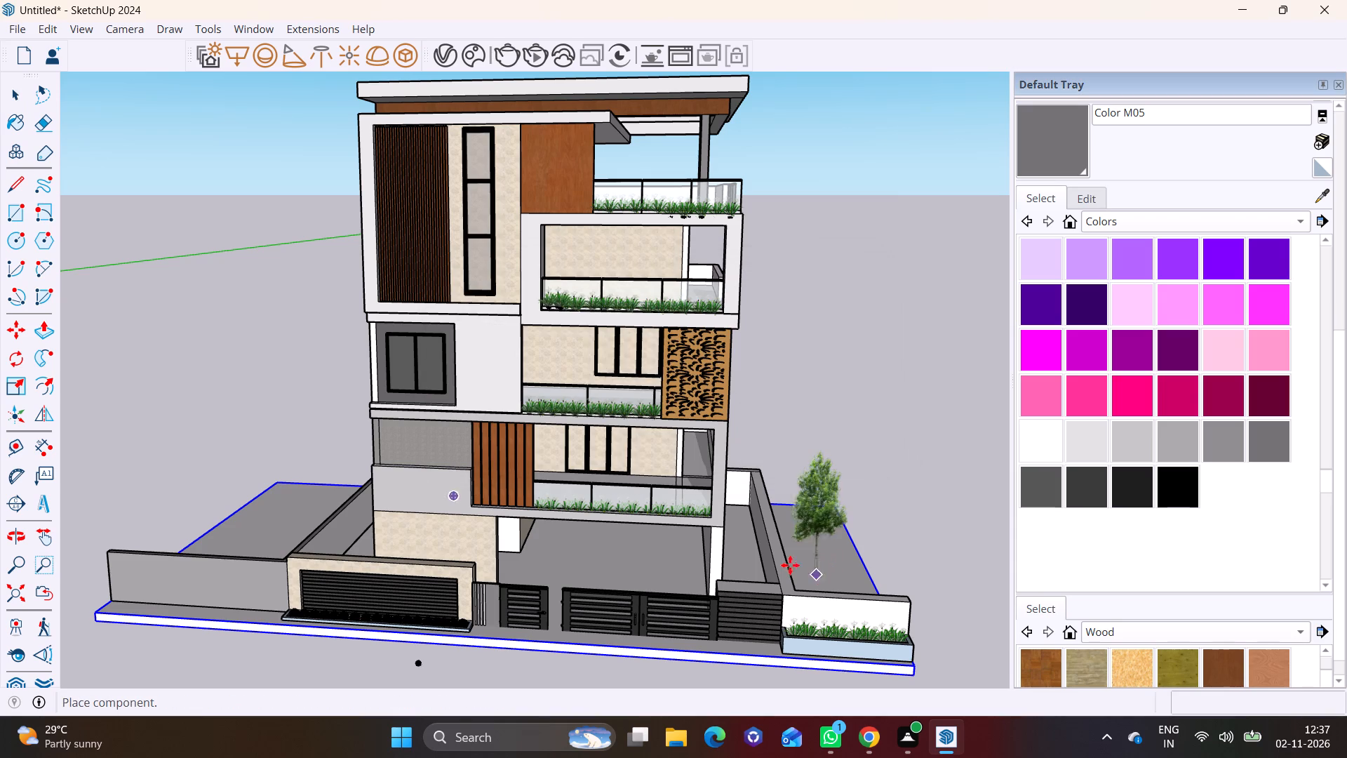
{"action": "left_click", "coordinate": [812, 582]}
Move the new tree about 11' 7" along the side strip toward the front boundary wall and clear the selection.
{"action": "middle_click_drag", "start_coordinate": [844, 583], "coordinate": [492, 521]}
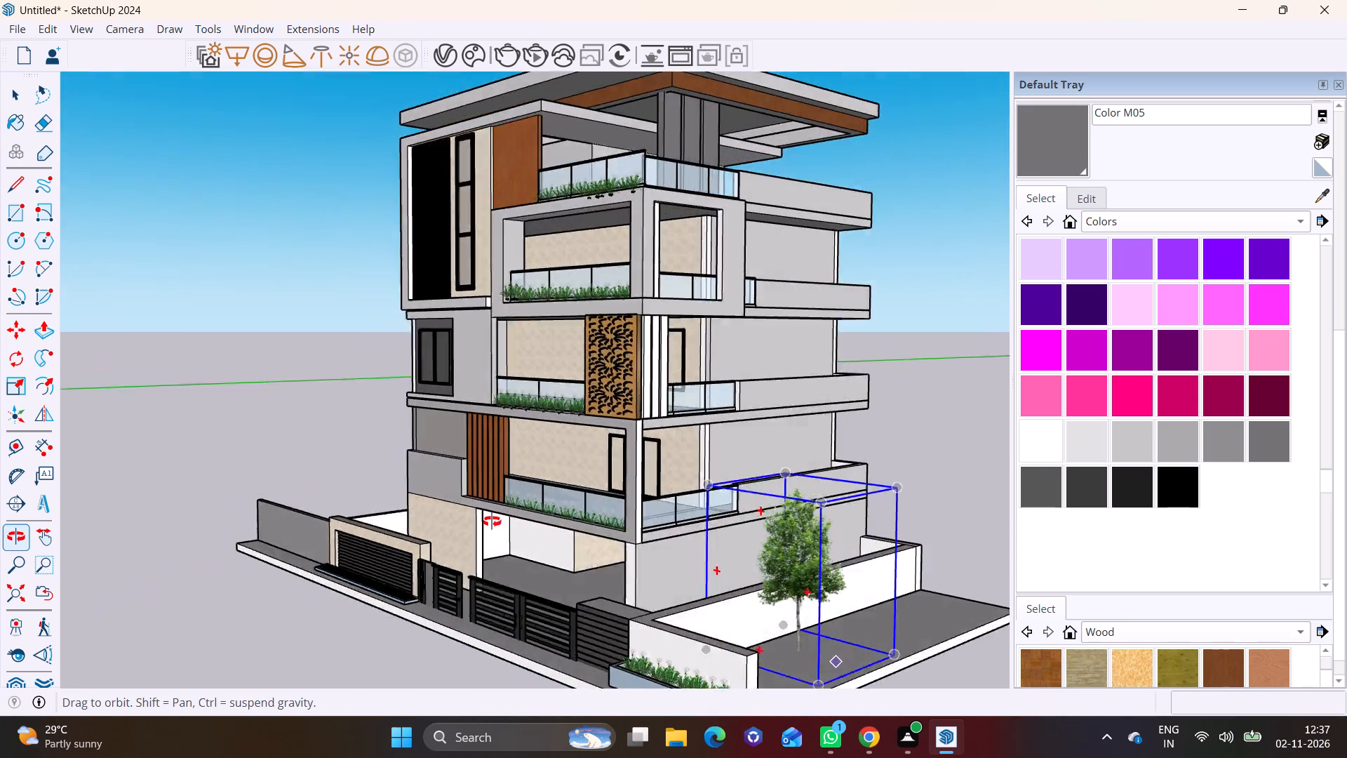
{"action": "middle_click_drag", "start_coordinate": [492, 521], "coordinate": [363, 488]}
{"action": "left_click", "coordinate": [703, 648]}
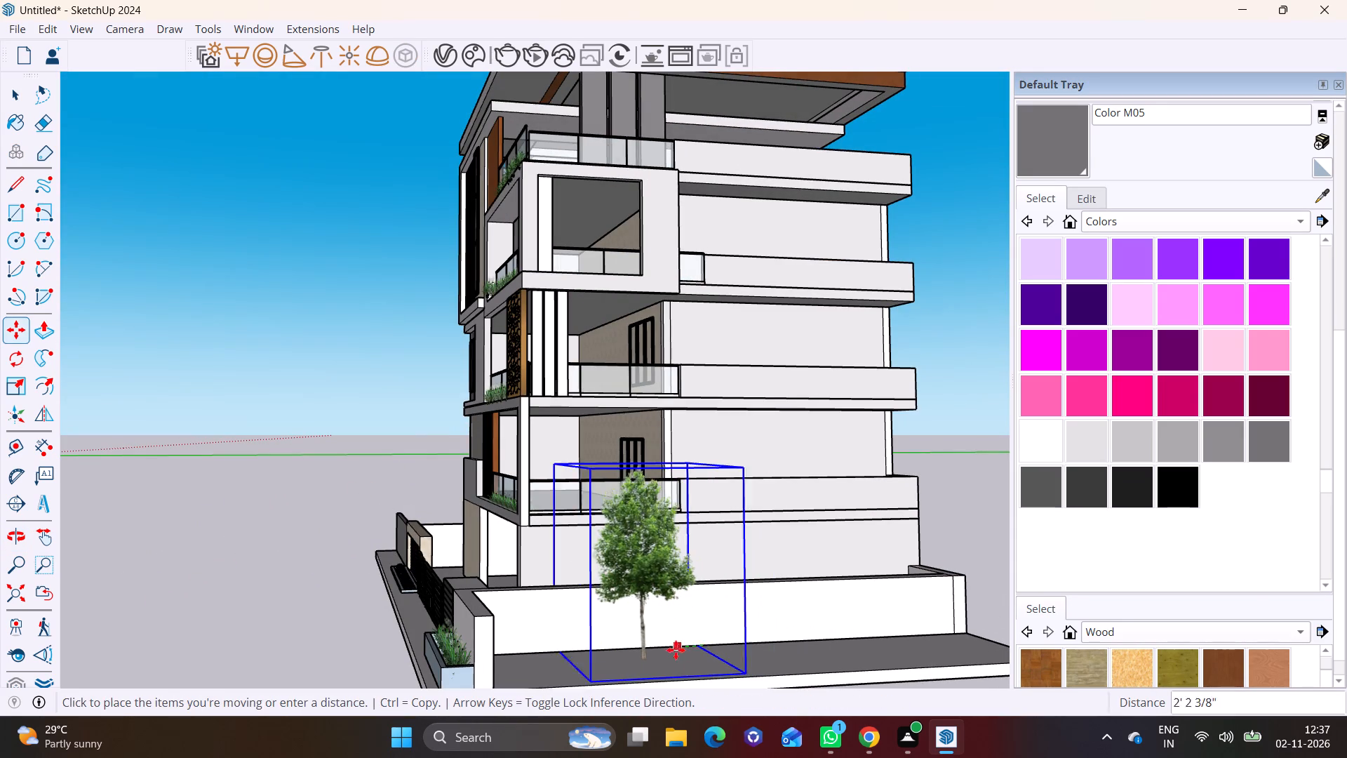
{"action": "left_click", "coordinate": [575, 656]}
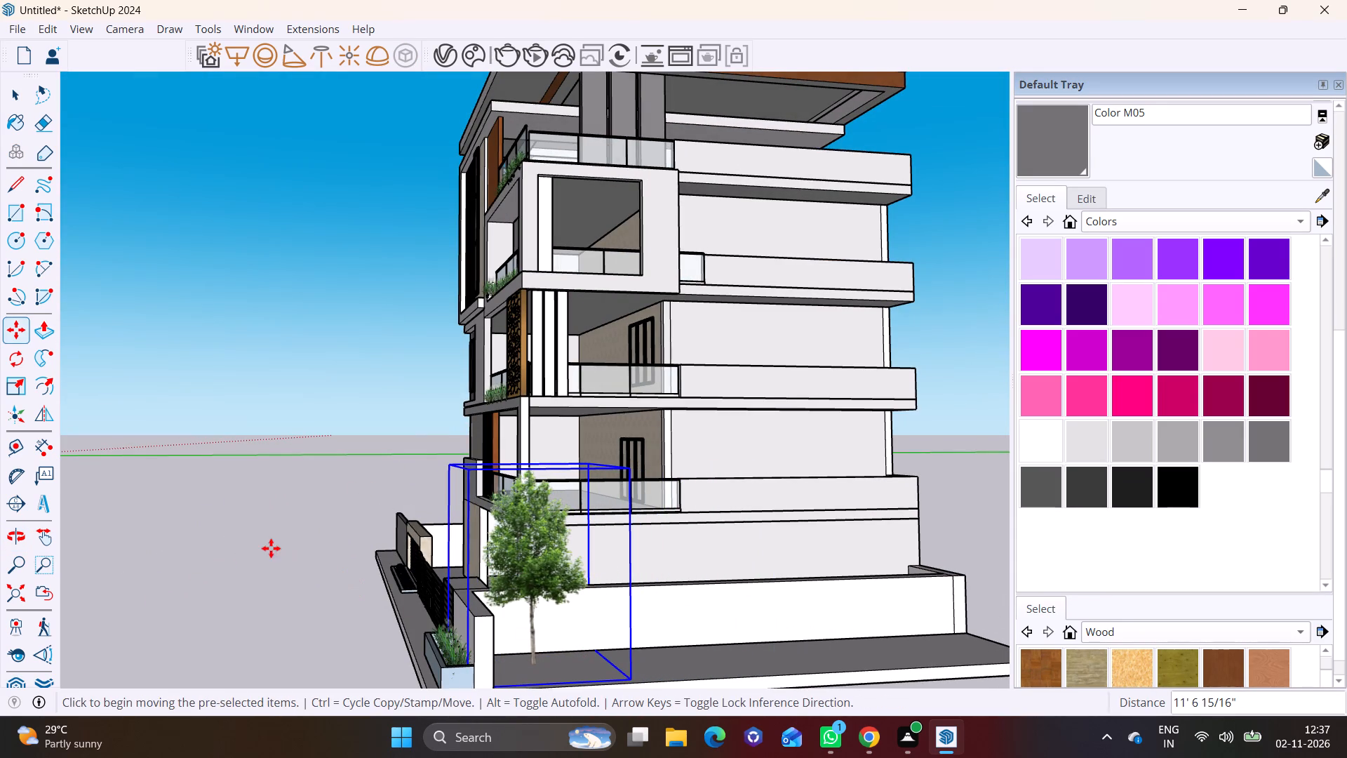
{"action": "key", "text": "space"}
{"action": "left_click", "coordinate": [268, 546]}
Examine the tree's position behind the front boundary planter and the whole front elevation from several angles.
{"action": "middle_click_drag", "start_coordinate": [268, 546], "coordinate": [887, 557]}
{"action": "middle_click_drag", "start_coordinate": [544, 539], "coordinate": [654, 549]}
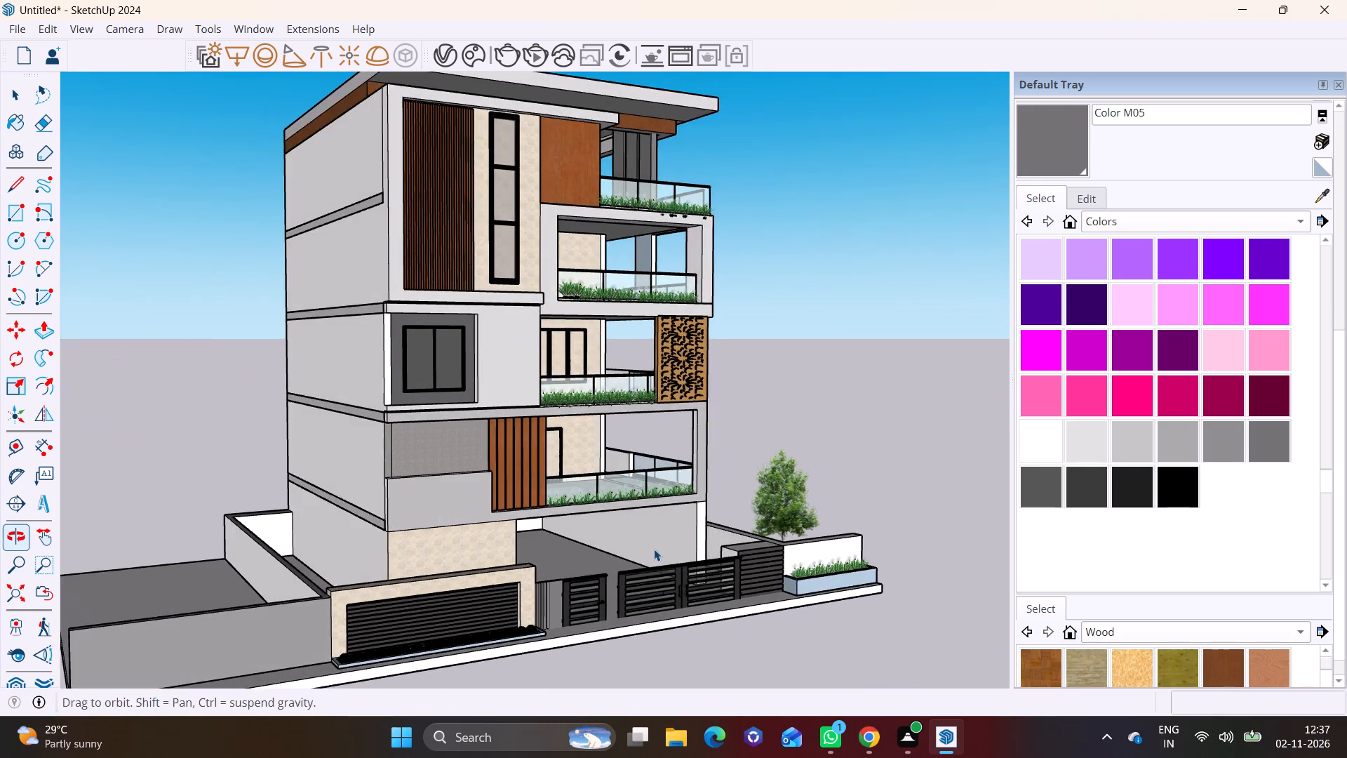
{"action": "middle_click_drag", "start_coordinate": [666, 559], "coordinate": [358, 519]}
{"action": "scroll", "coordinate": [598, 514], "scroll_direction": "up", "scroll_amount": 4}
{"action": "middle_click_drag", "start_coordinate": [721, 535], "coordinate": [680, 517], "text": "shift"}
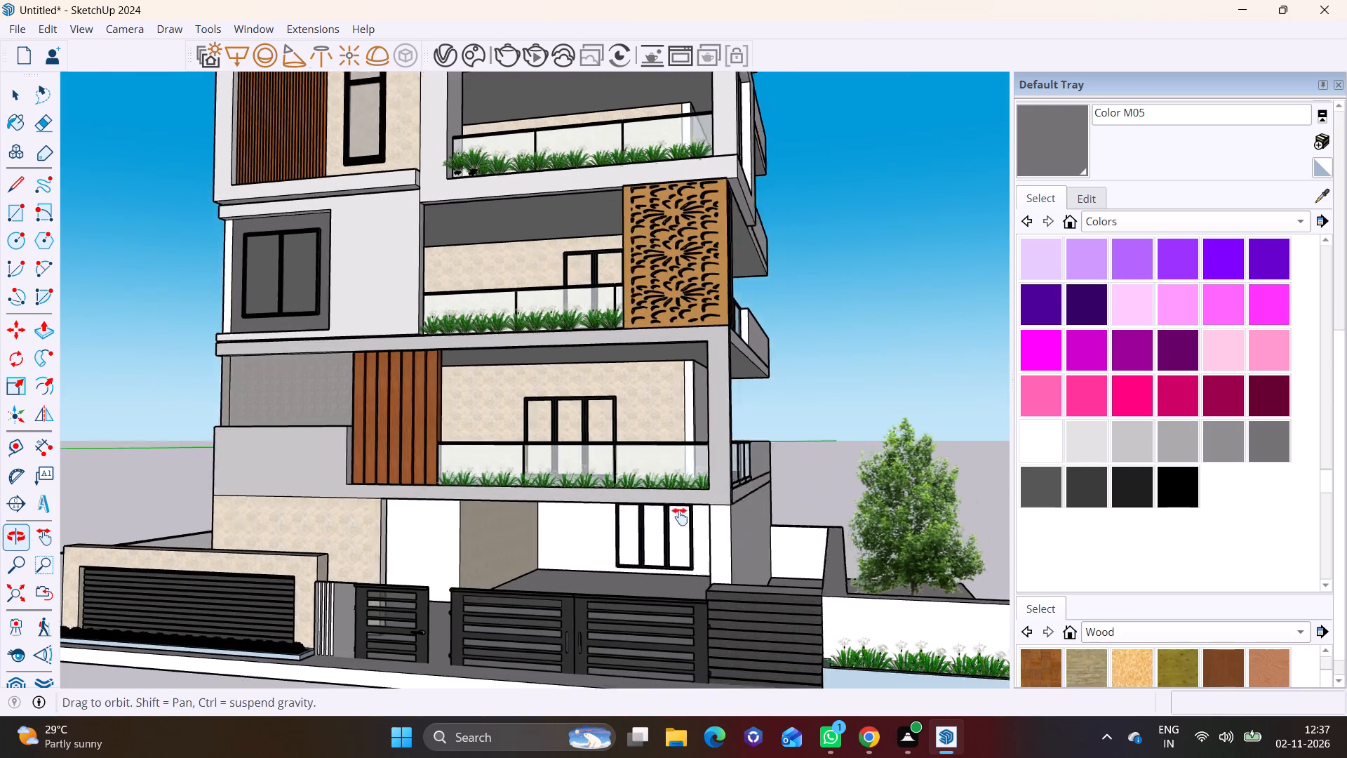
{"action": "middle_click_drag", "start_coordinate": [680, 517], "coordinate": [570, 491], "text": "shift"}
{"action": "middle_click_drag", "start_coordinate": [745, 488], "coordinate": [853, 484]}
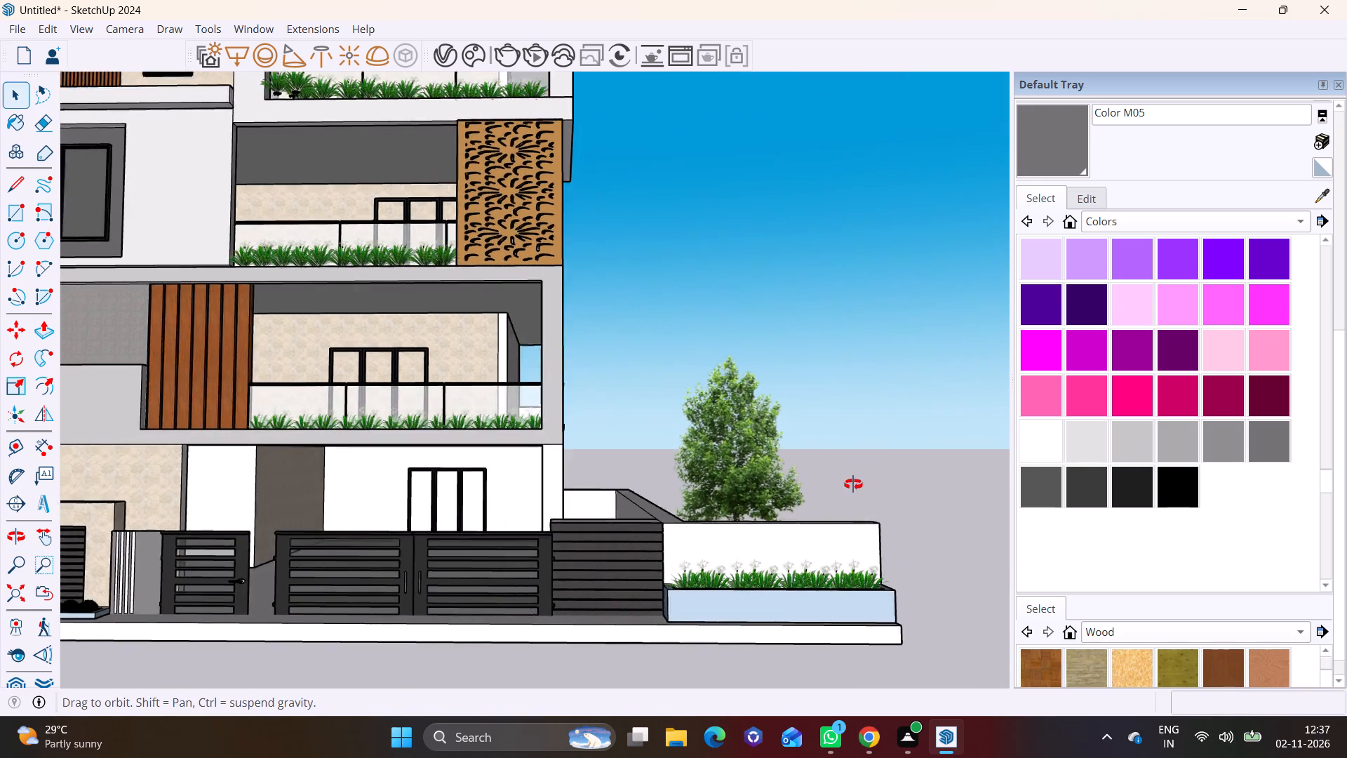
{"action": "middle_click_drag", "start_coordinate": [853, 484], "coordinate": [908, 491]}
{"action": "scroll", "coordinate": [749, 496], "scroll_direction": "up", "scroll_amount": 2}
{"action": "middle_click_drag", "start_coordinate": [727, 495], "coordinate": [658, 506]}
{"action": "scroll", "coordinate": [657, 505], "scroll_direction": "down", "scroll_amount": 1}
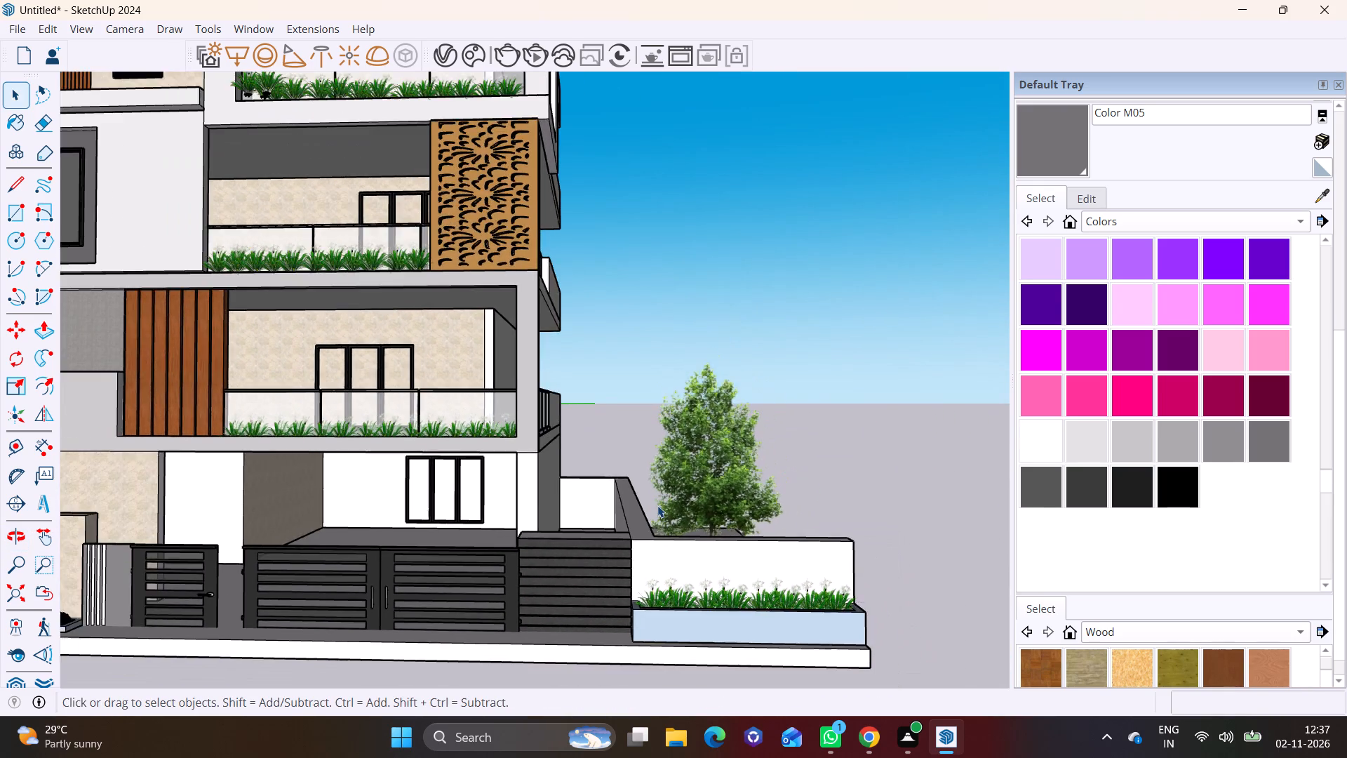
{"action": "scroll", "coordinate": [657, 505], "scroll_direction": "down", "scroll_amount": 6}
{"action": "middle_click_drag", "start_coordinate": [397, 488], "coordinate": [671, 496], "text": "shift"}
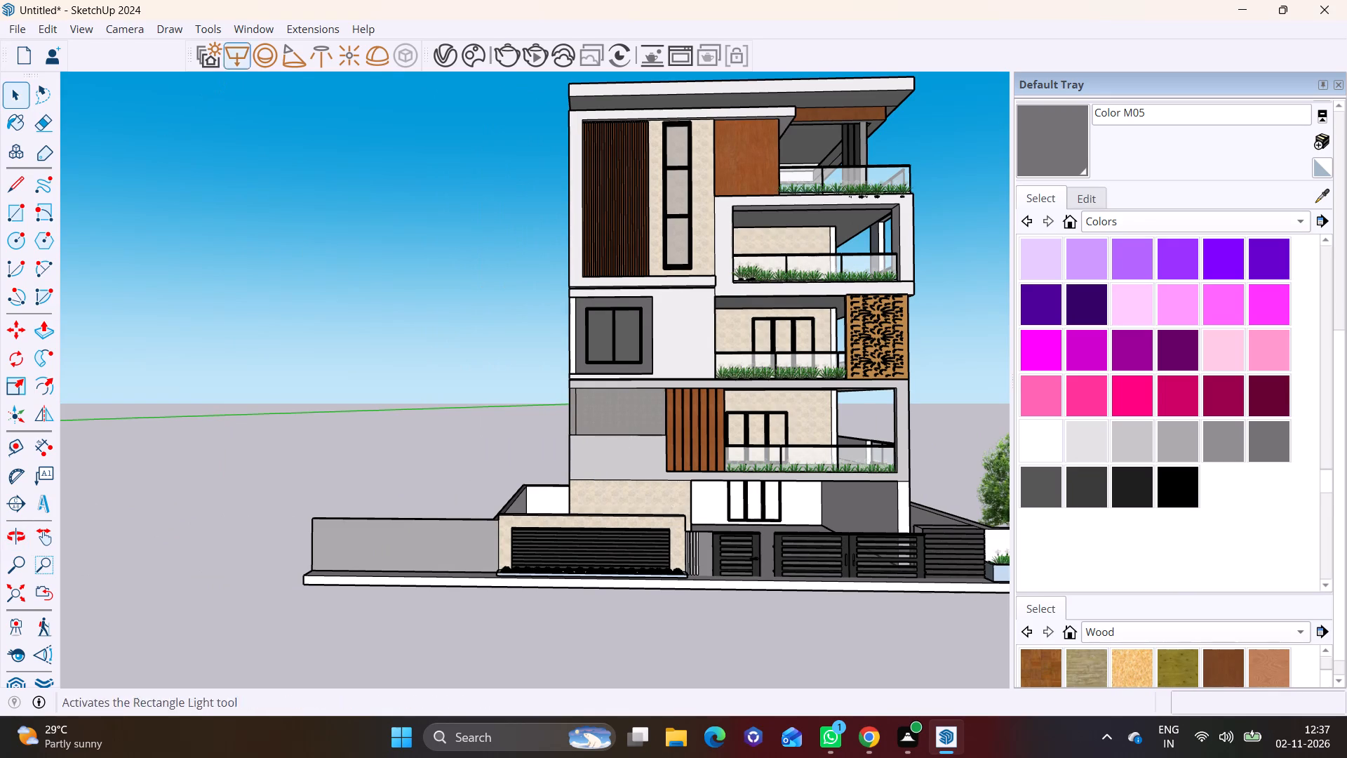
Browse the TREES models in 3D Warehouse for a second tree to add to the site.
{"action": "left_click", "coordinate": [234, 16]}
{"action": "left_click", "coordinate": [249, 33]}
{"action": "left_click", "coordinate": [295, 166]}
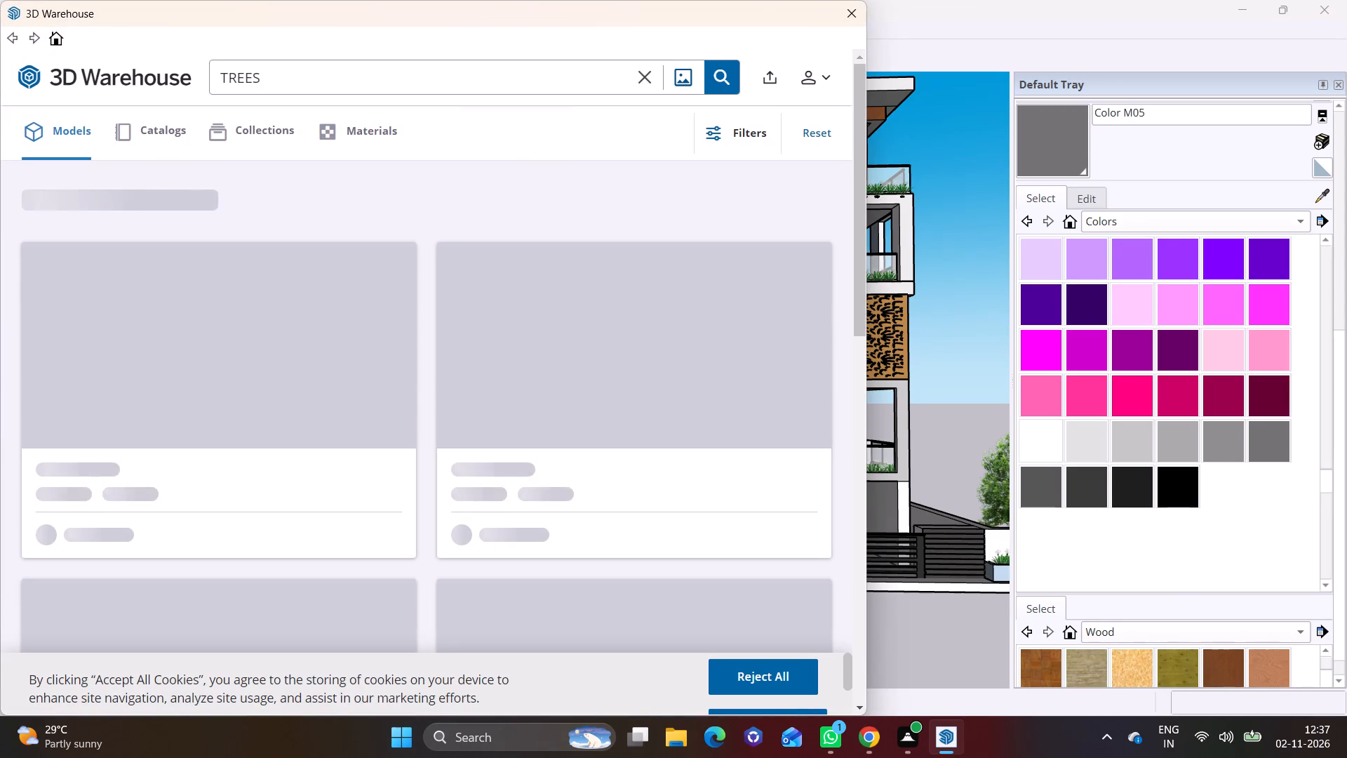
{"action": "left_click", "coordinate": [857, 705]}
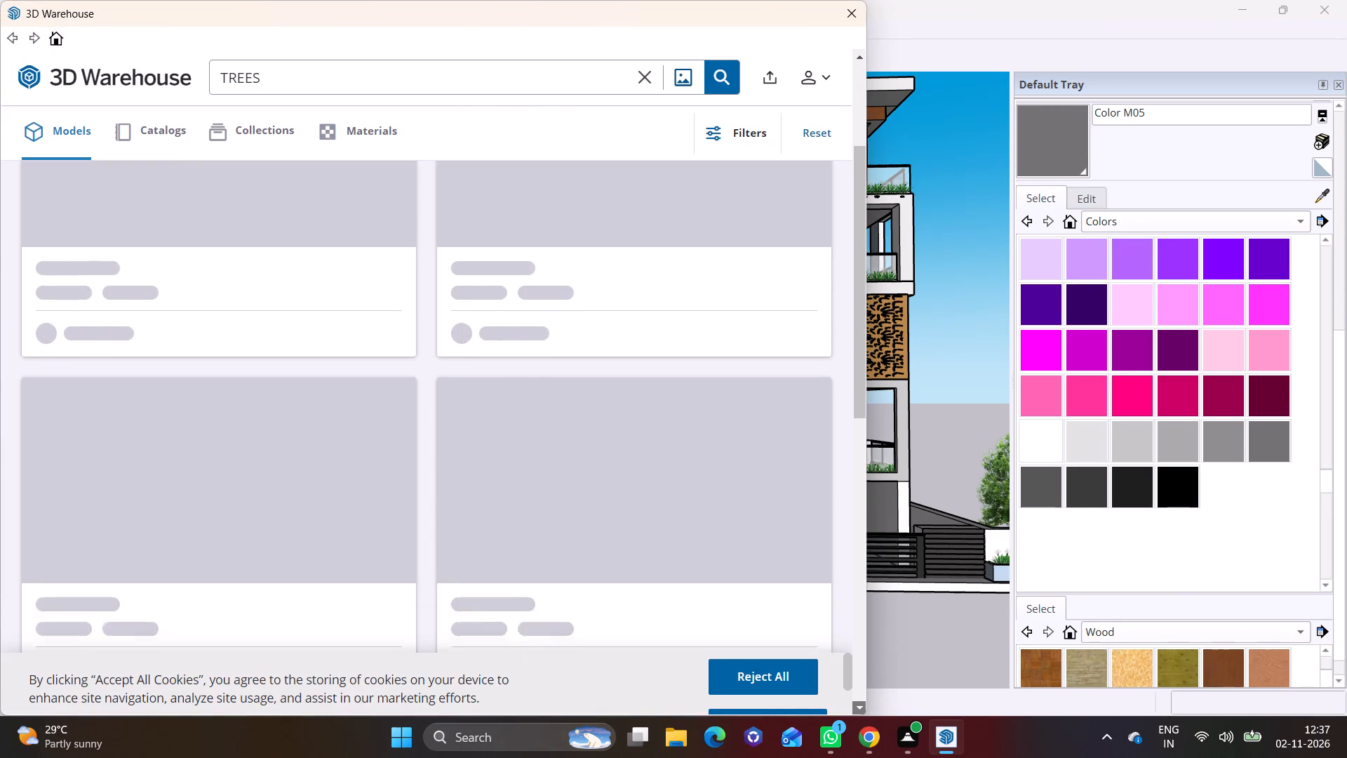
{"action": "left_click", "coordinate": [857, 705]}
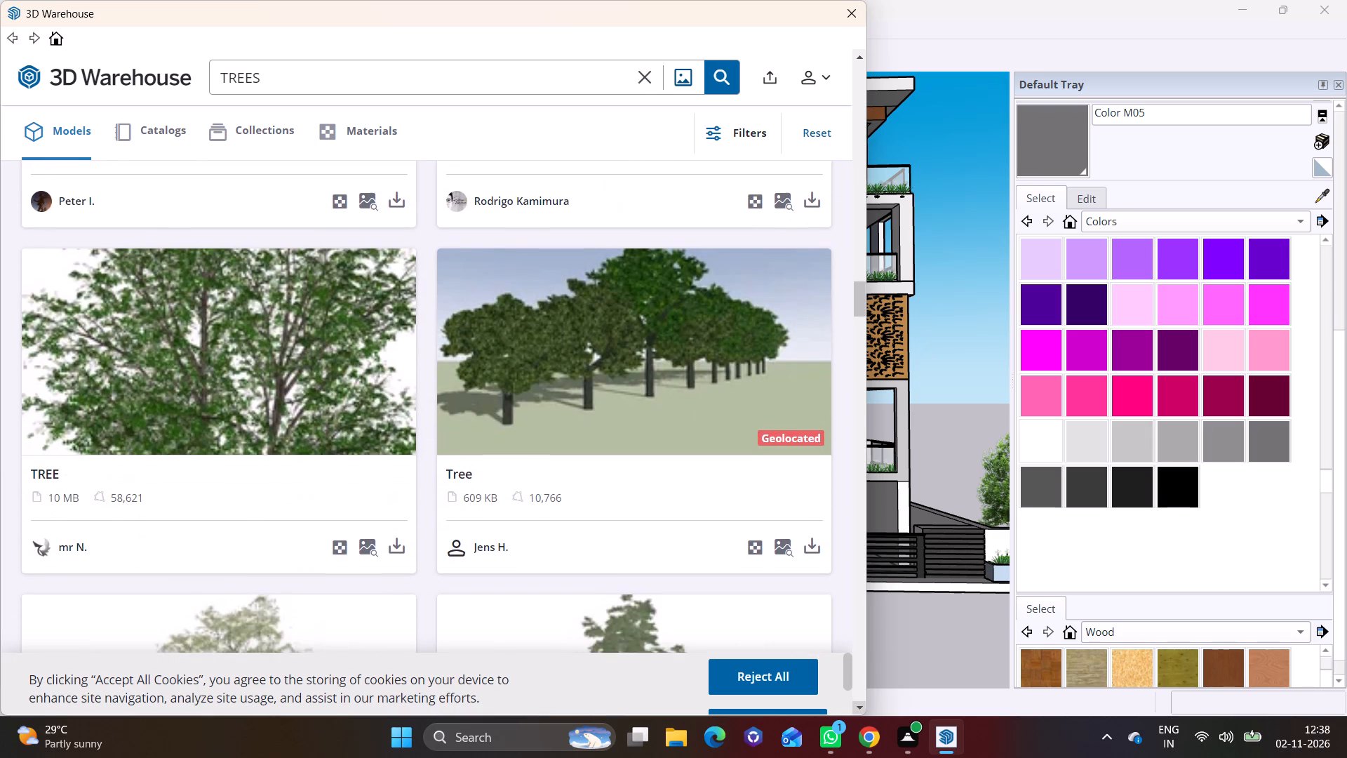
{"action": "left_click", "coordinate": [857, 705]}
{"action": "left_click", "coordinate": [857, 705]}
{"action": "double_click", "coordinate": [857, 705]}
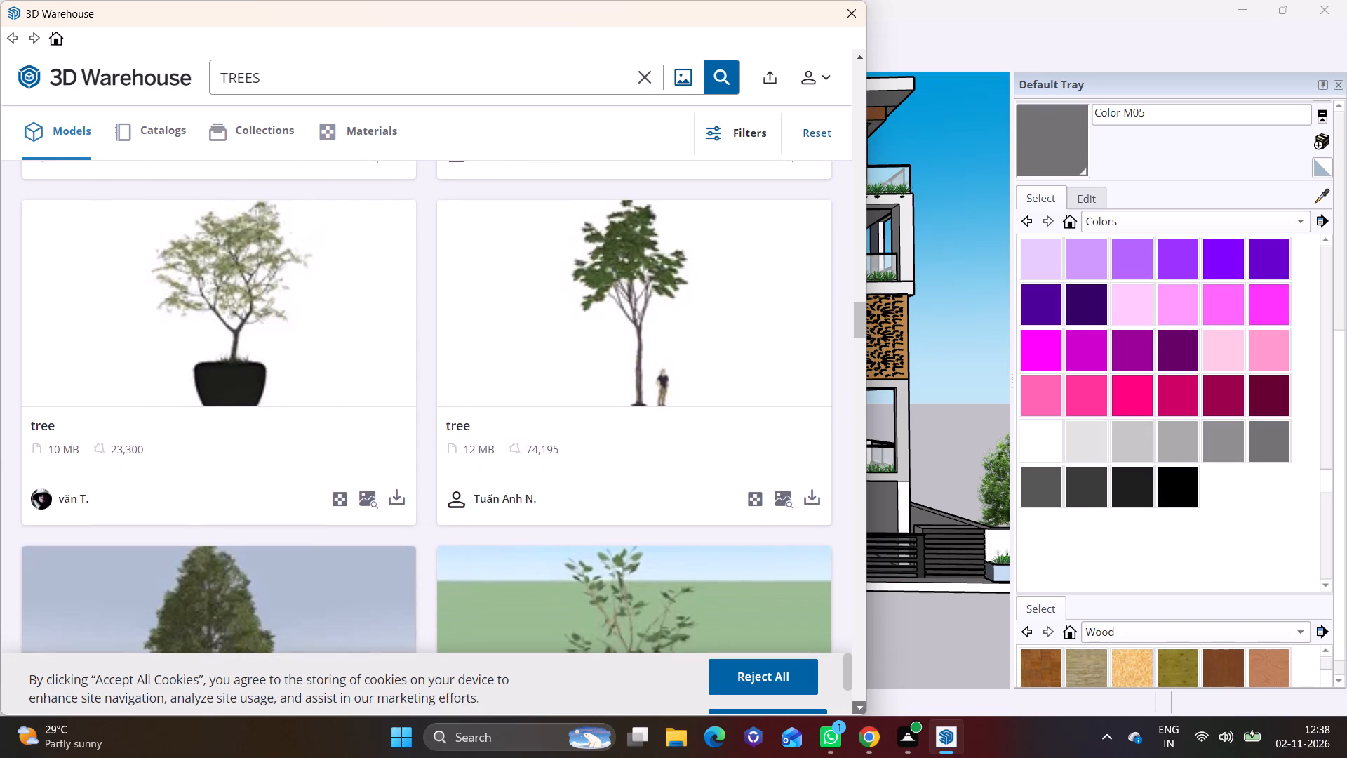
{"action": "left_click", "coordinate": [857, 705]}
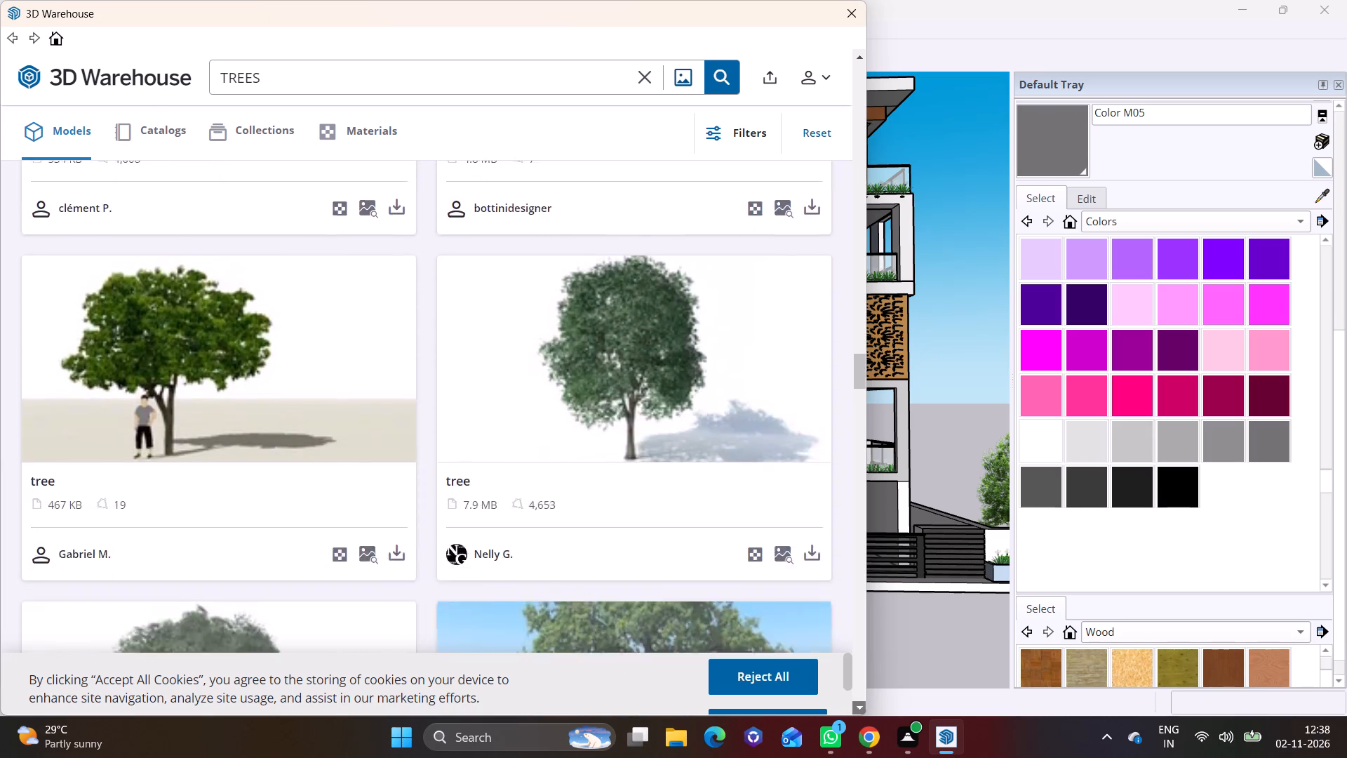
{"action": "left_click", "coordinate": [857, 705]}
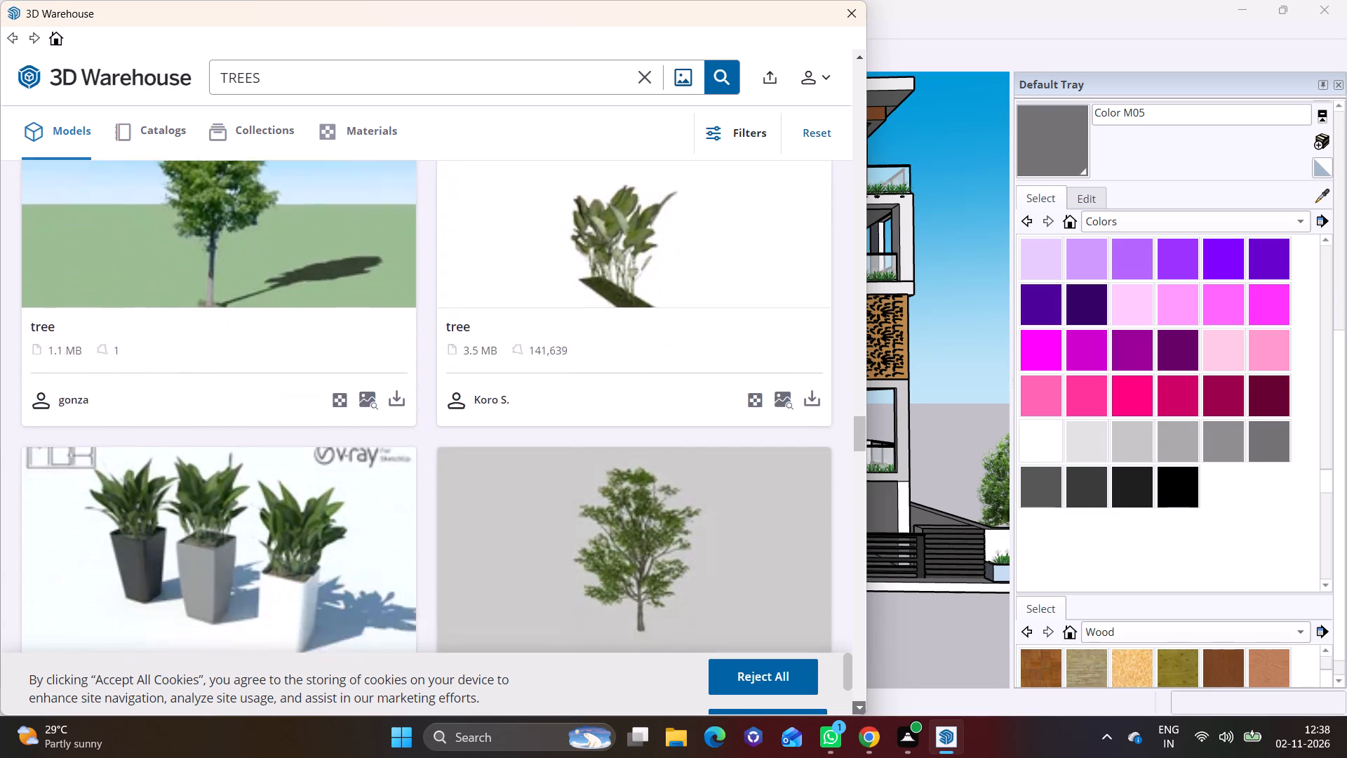
{"action": "left_click", "coordinate": [857, 705]}
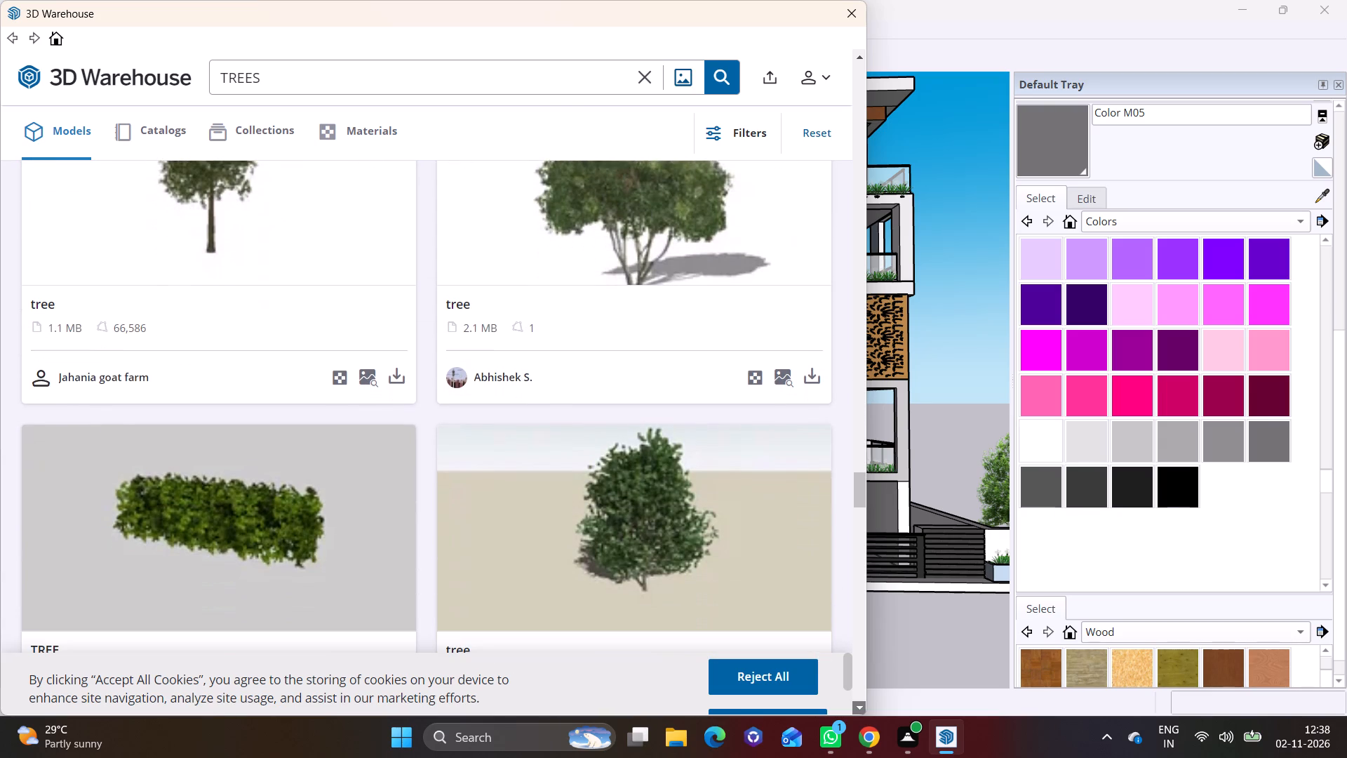
{"action": "left_click", "coordinate": [857, 705]}
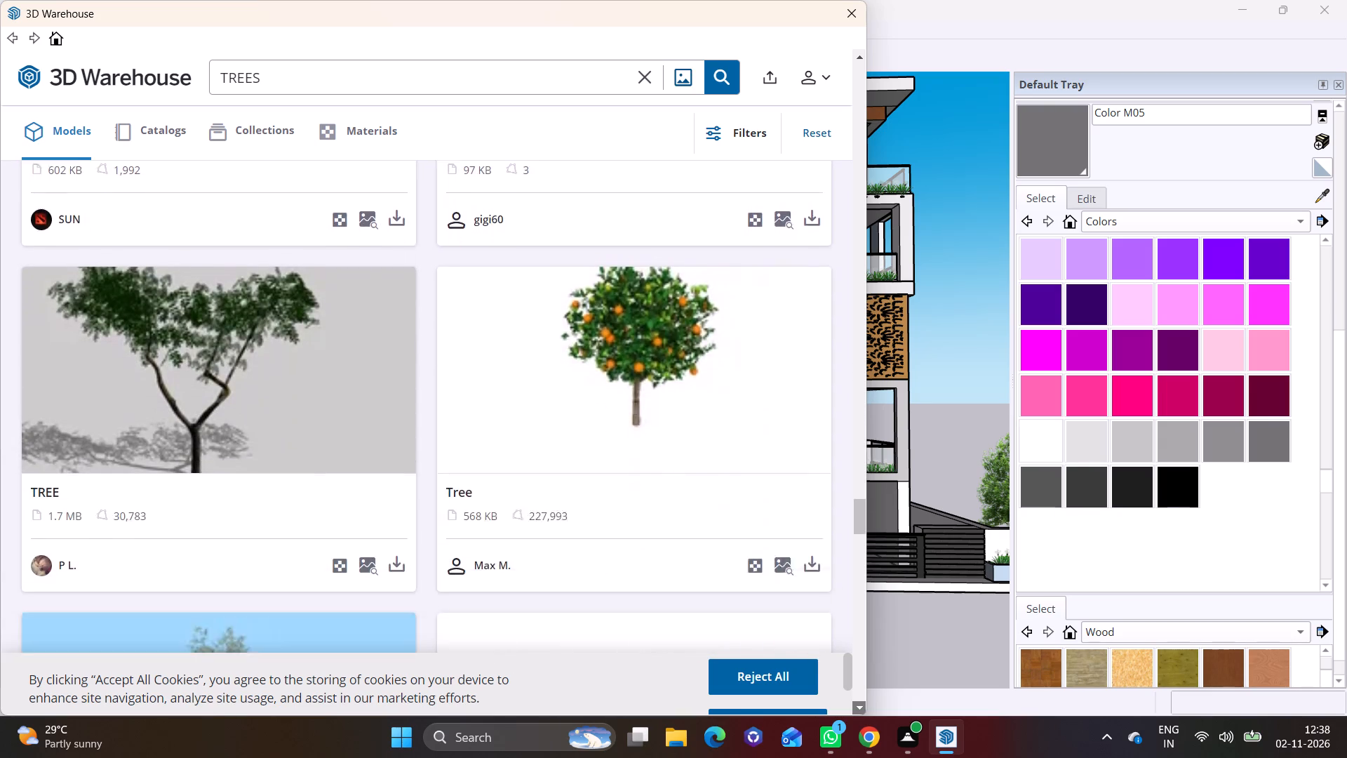
{"action": "left_click", "coordinate": [857, 705]}
{"action": "left_click", "coordinate": [857, 705]}
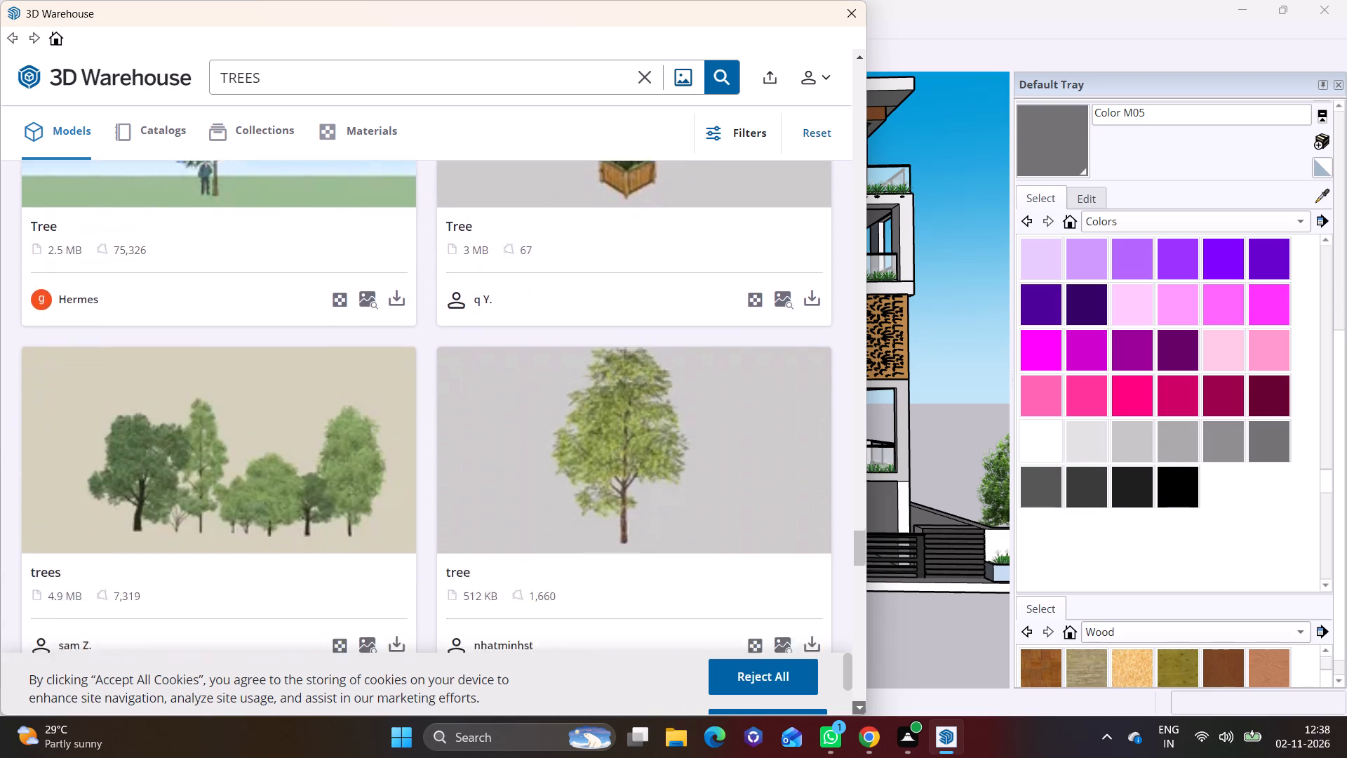
{"action": "left_click", "coordinate": [857, 705]}
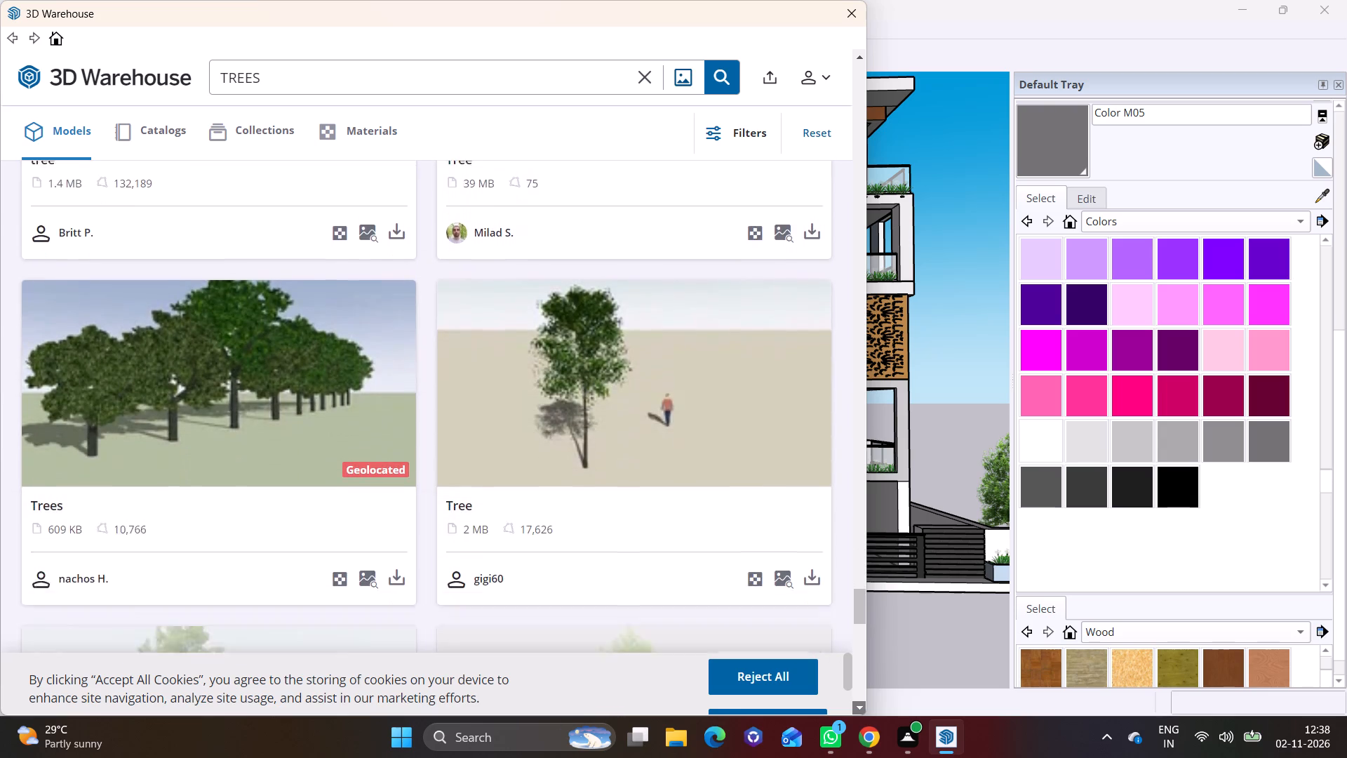
{"action": "left_click", "coordinate": [857, 705]}
{"action": "left_click", "coordinate": [857, 705]}
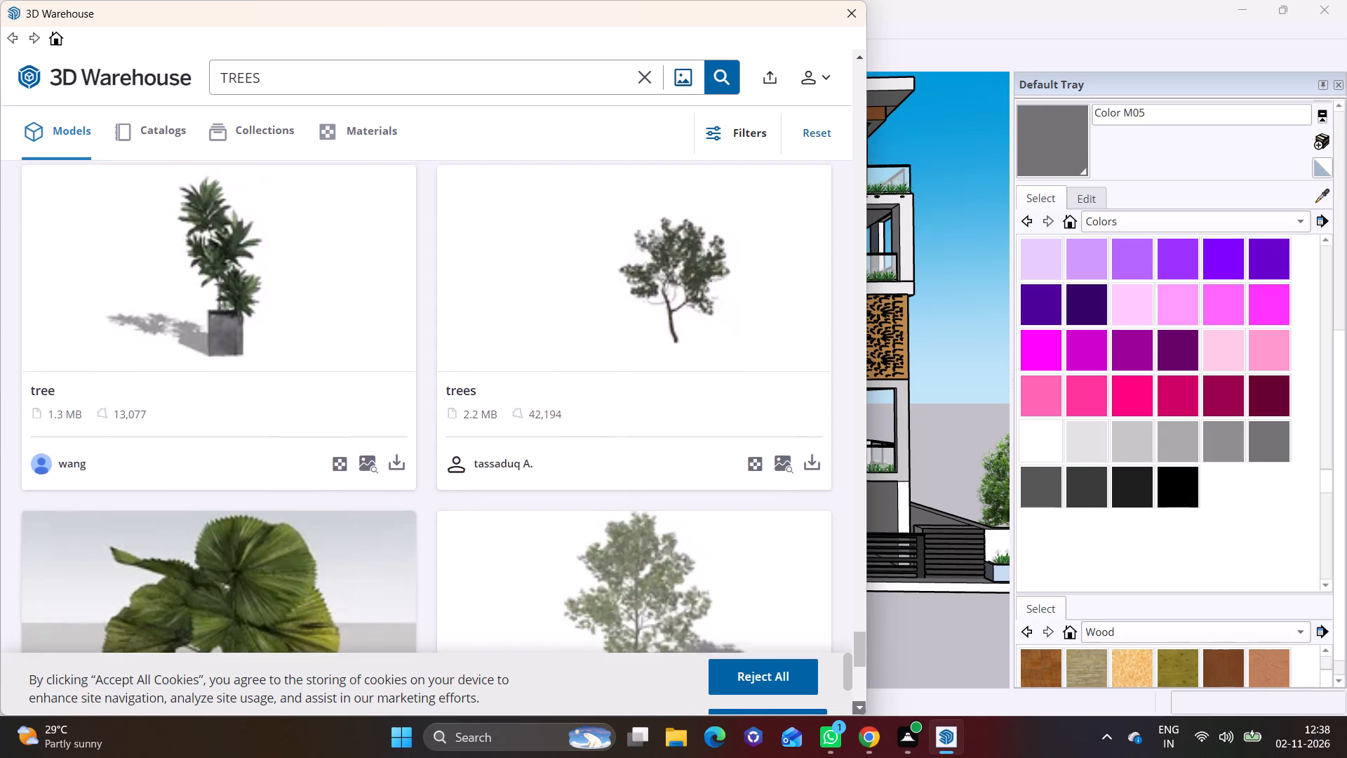
{"action": "left_click", "coordinate": [857, 705]}
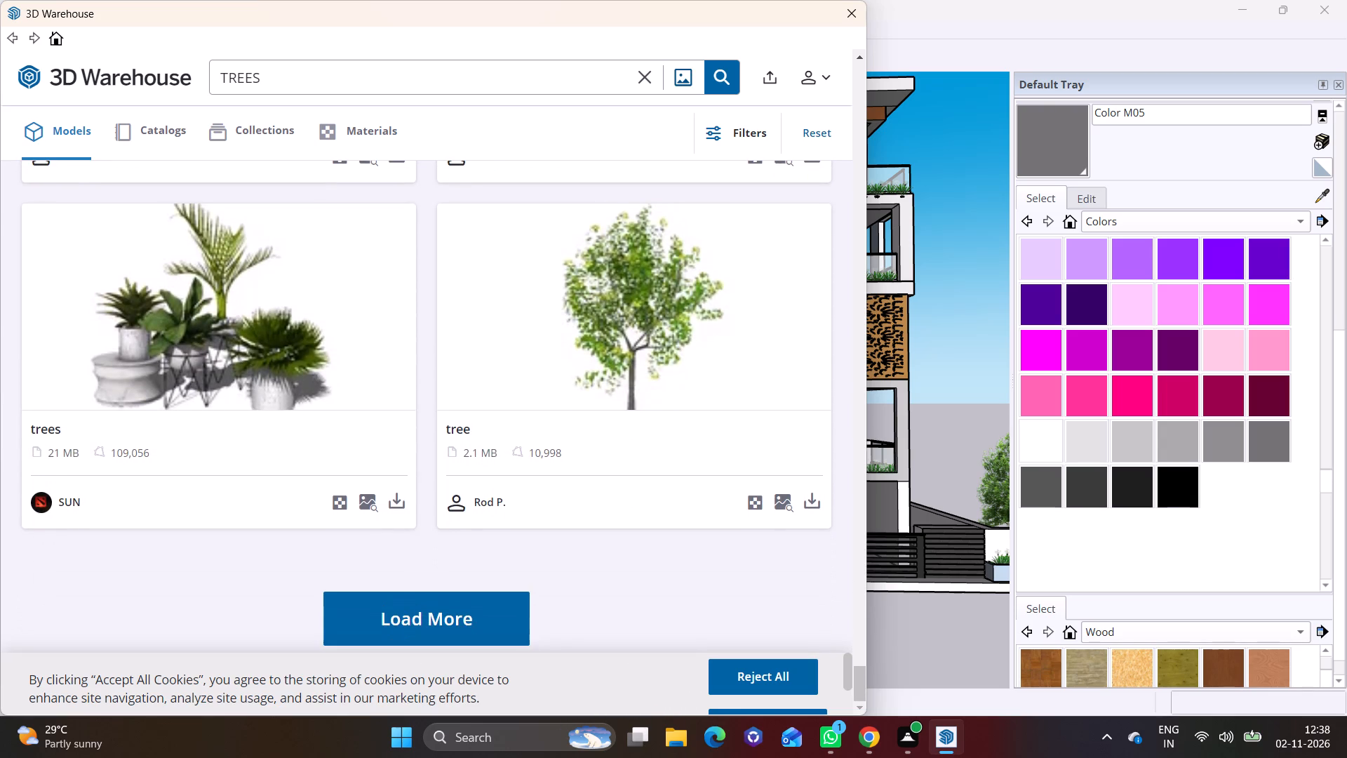
Load more TREES results and load the broad-canopied 2.5 MB "tree" with the green ground background directly into the model.
{"action": "left_click", "coordinate": [463, 602]}
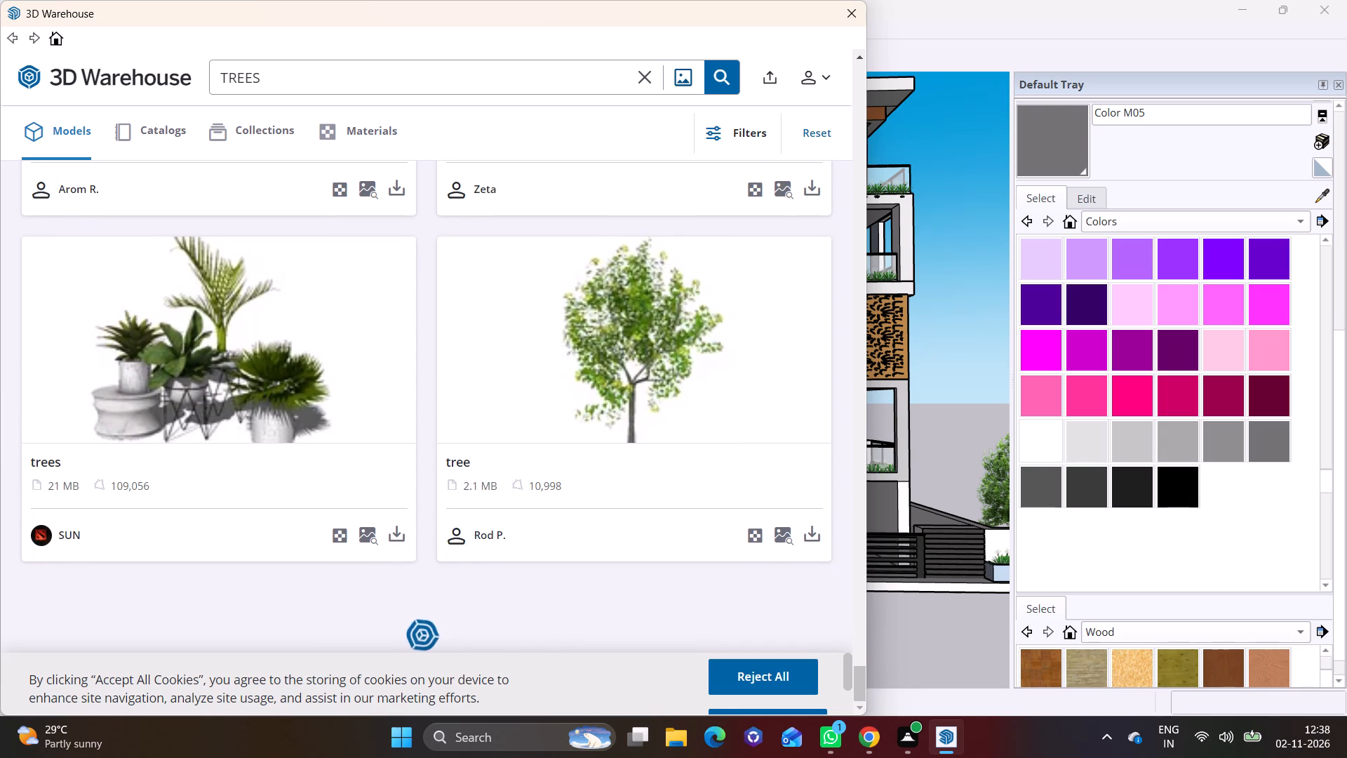
{"action": "left_click", "coordinate": [862, 701]}
{"action": "left_click", "coordinate": [861, 704]}
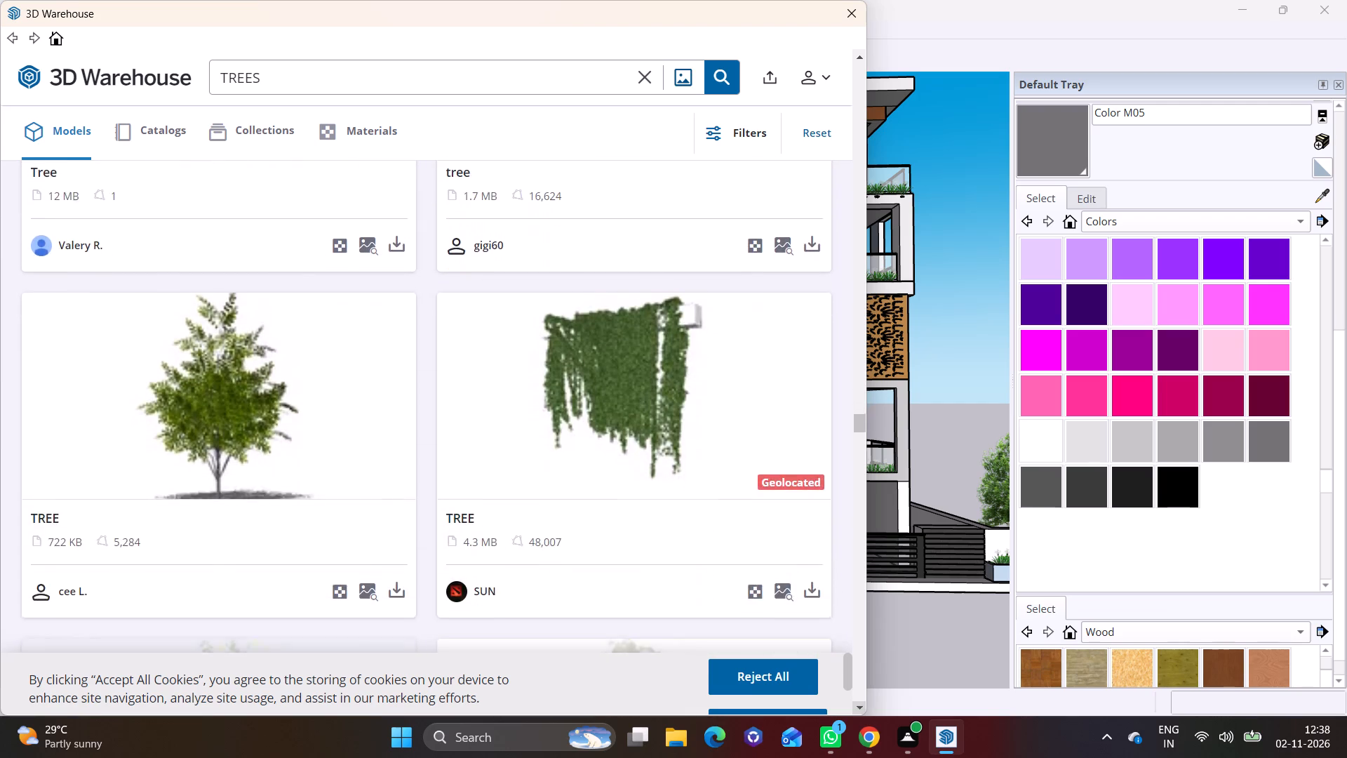
{"action": "left_click", "coordinate": [861, 704]}
{"action": "left_click", "coordinate": [861, 704]}
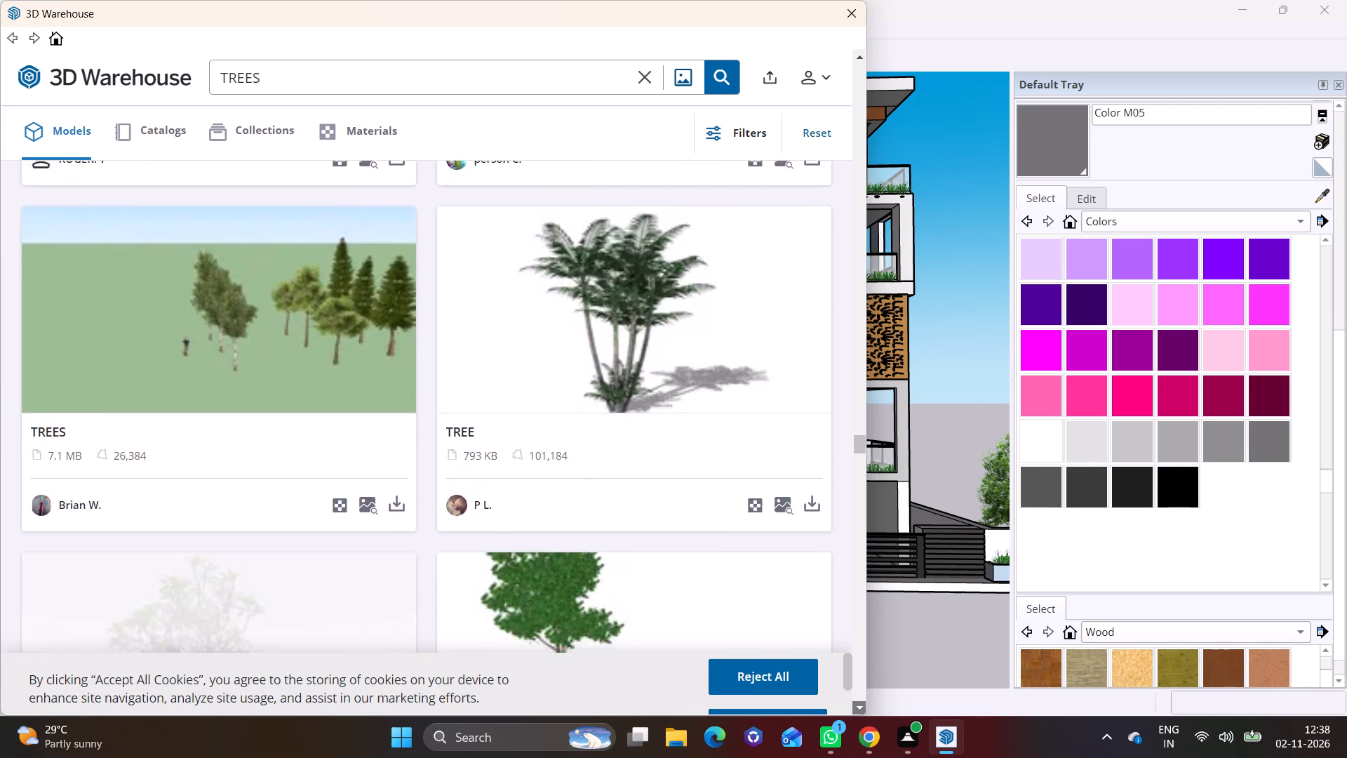
{"action": "left_click", "coordinate": [861, 704]}
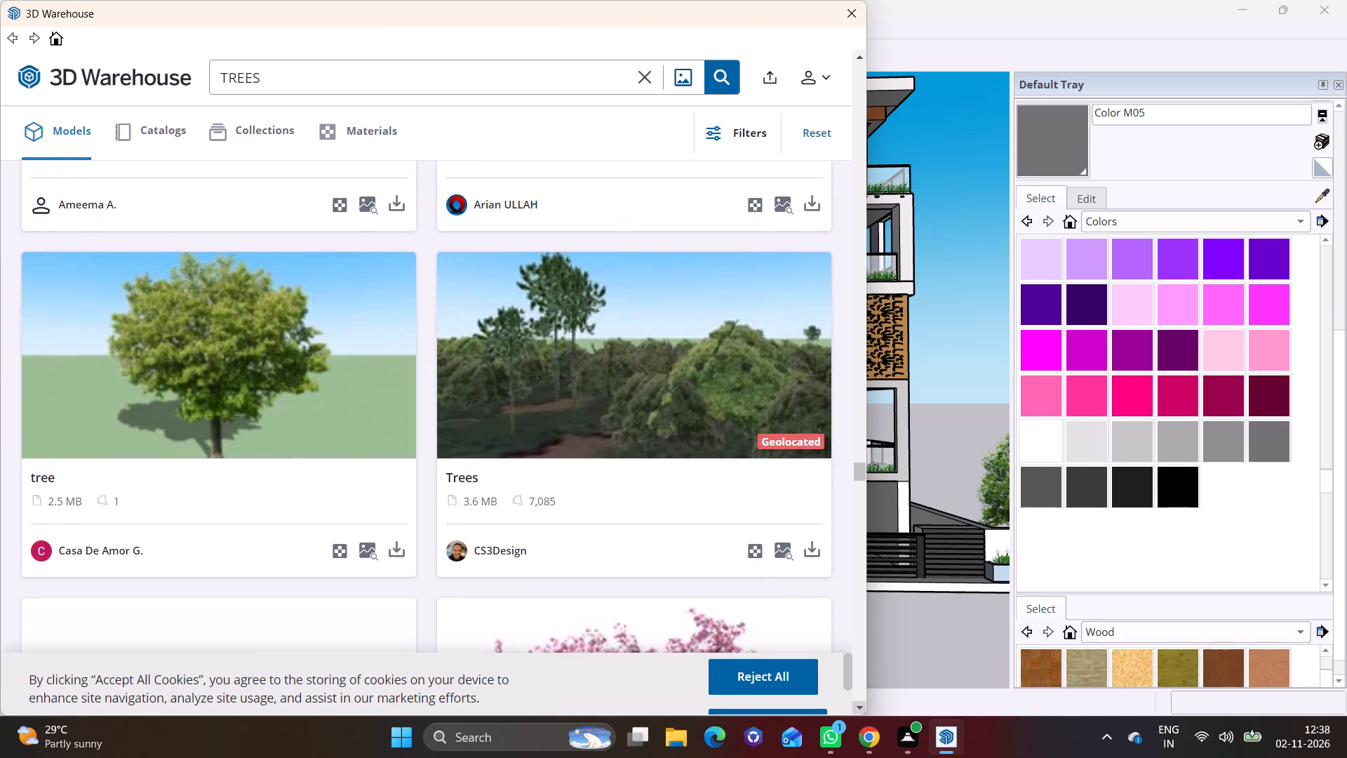
{"action": "left_click", "coordinate": [409, 545]}
{"action": "left_click", "coordinate": [370, 380]}
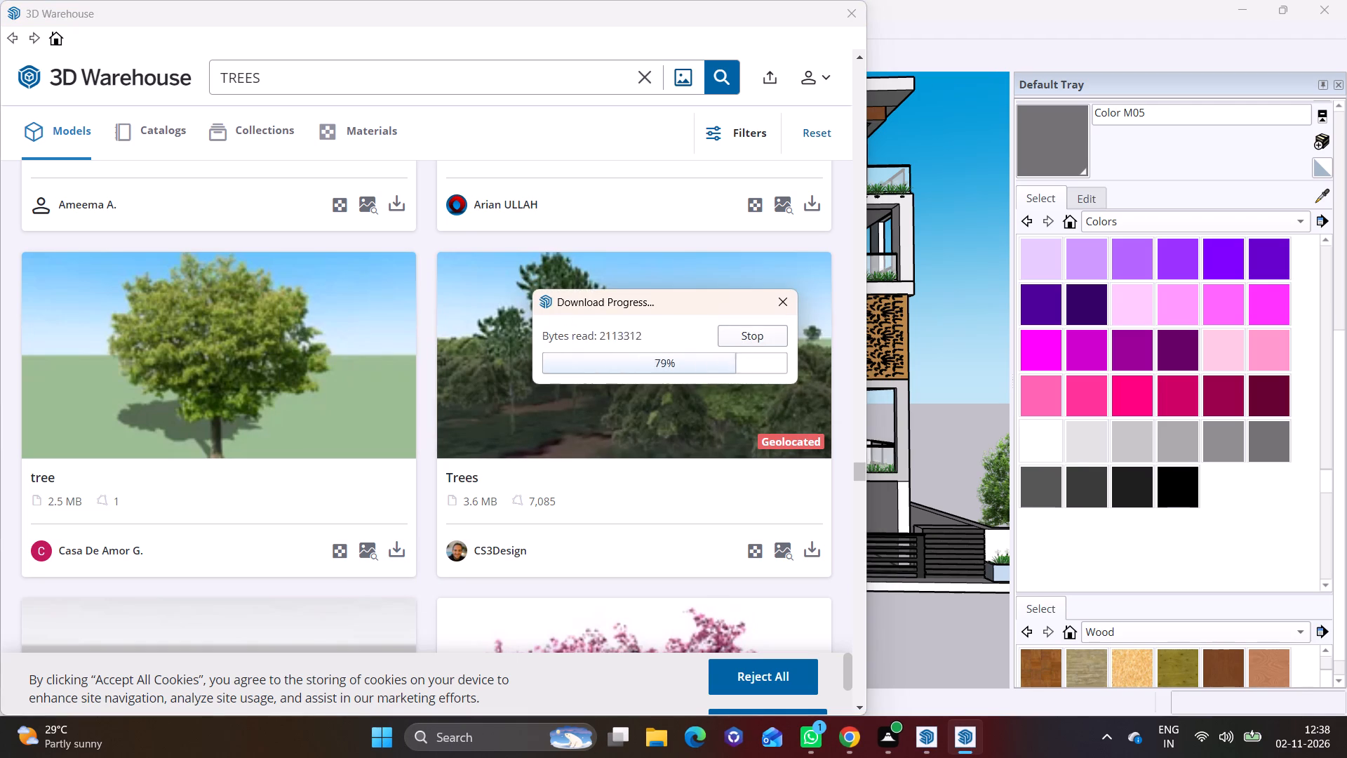
Place the broad-canopied tree on the open side strip outside the boundary wall, on the opposite side of the house from the first tree.
{"action": "middle_click_drag", "start_coordinate": [366, 473], "coordinate": [664, 597]}
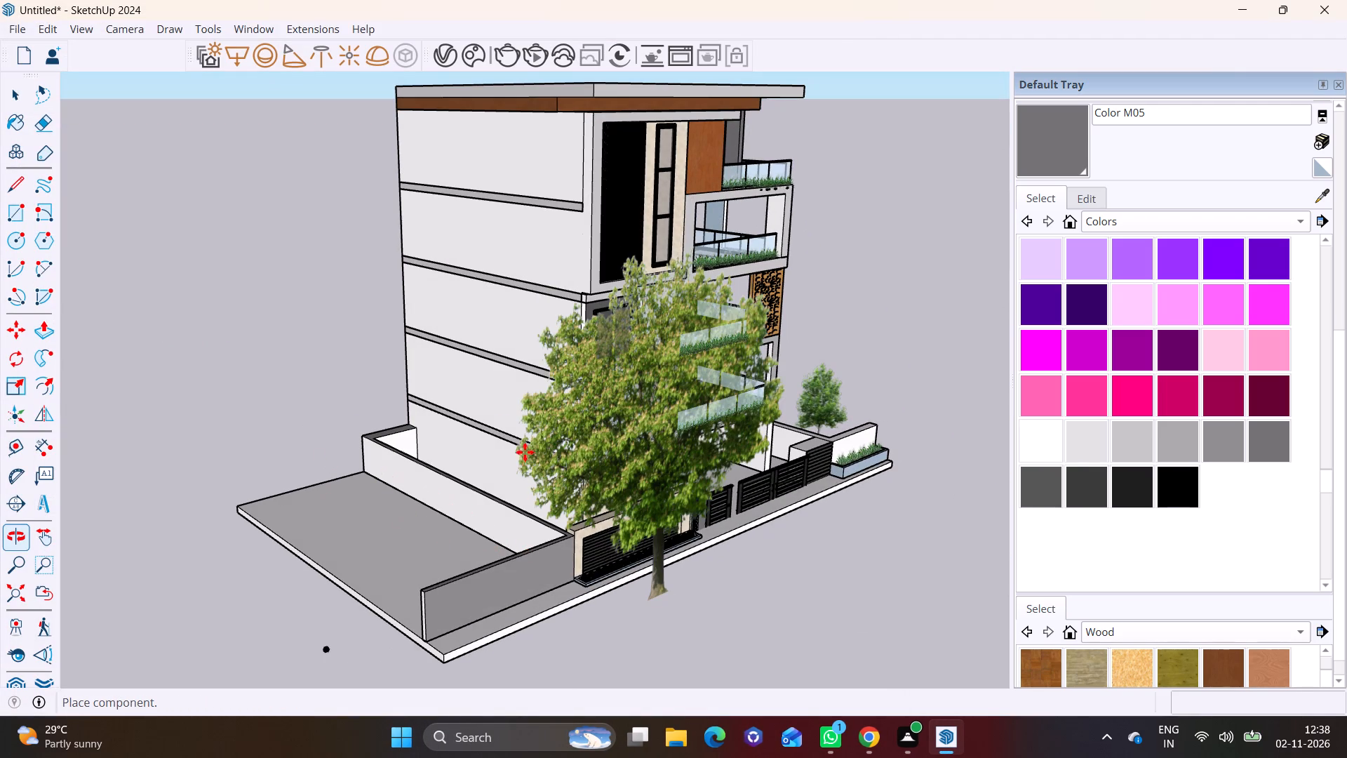
{"action": "left_click", "coordinate": [611, 504]}
{"action": "left_click", "coordinate": [420, 502]}
{"action": "middle_click_drag", "start_coordinate": [681, 564], "coordinate": [363, 443]}
{"action": "scroll", "coordinate": [357, 439], "scroll_direction": "down", "scroll_amount": 1}
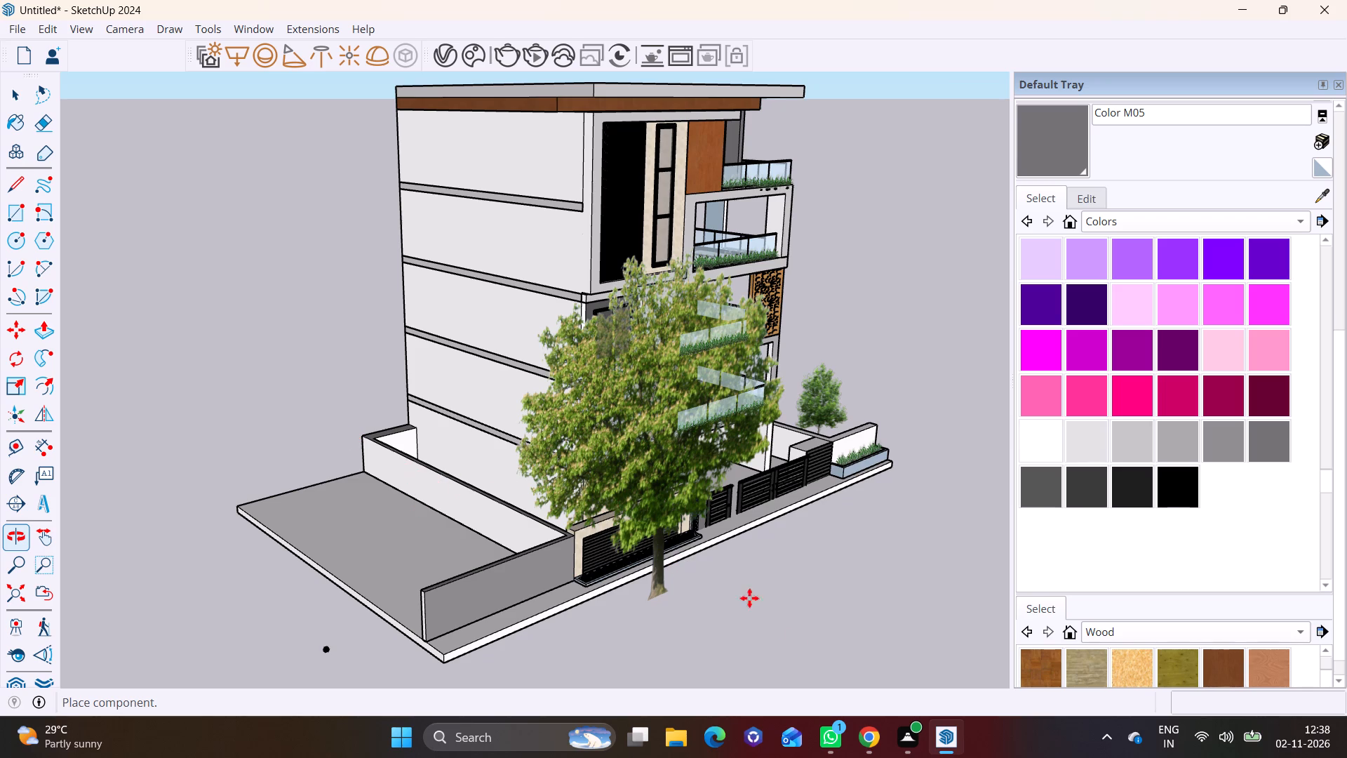
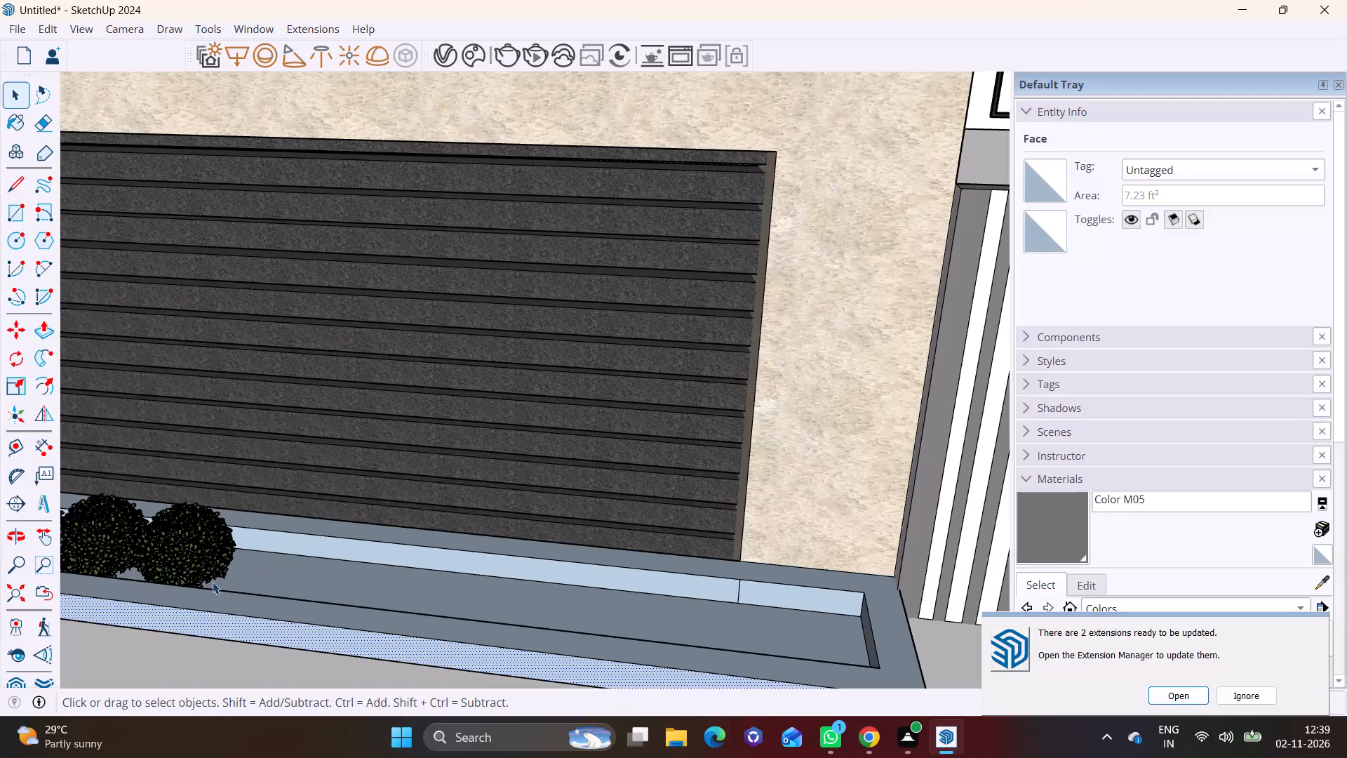
Copy the boxwood ball six more times along the front boundary planter, spaced about 1' 1" to 1' 4", filling it to the gate end.
{"action": "middle_click_drag", "start_coordinate": [214, 583], "coordinate": [208, 611]}
{"action": "left_click", "coordinate": [204, 556]}
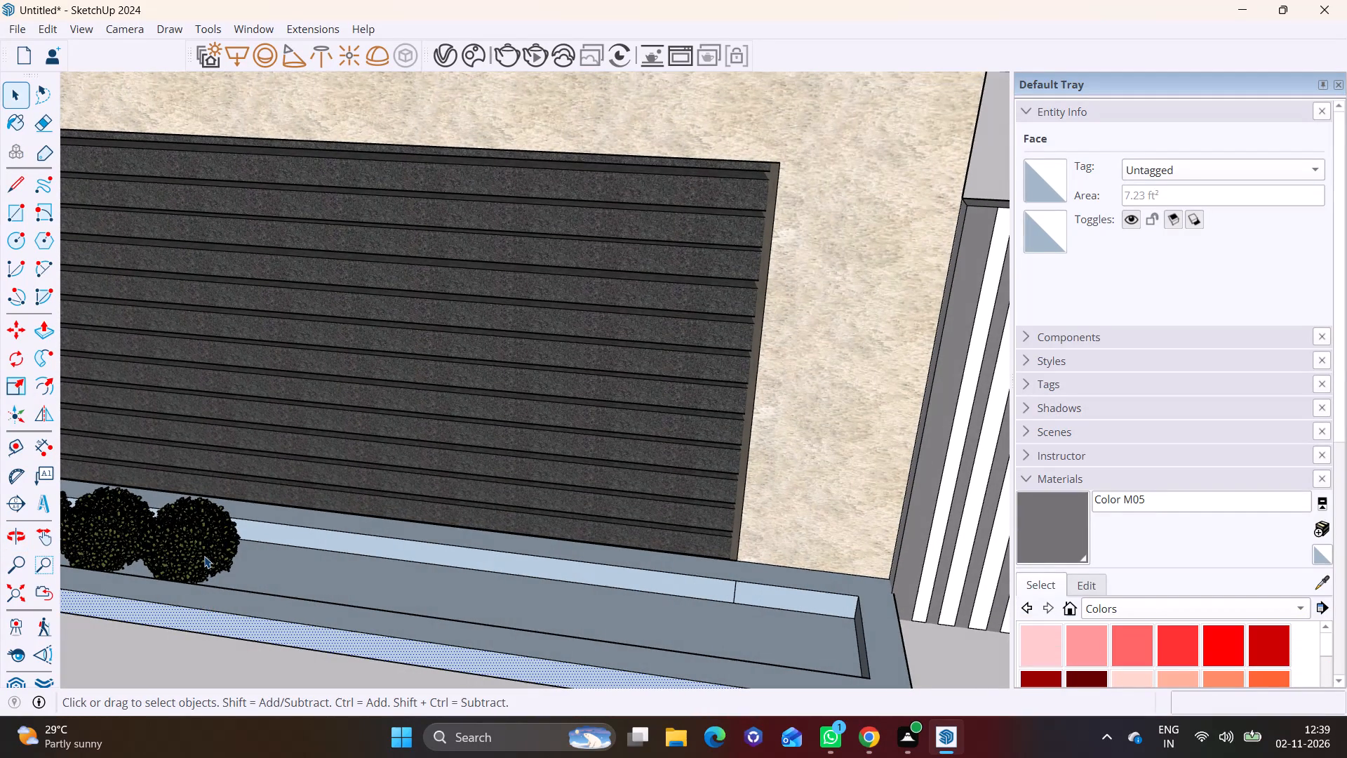
{"action": "middle_click_drag", "start_coordinate": [207, 556], "coordinate": [222, 534]}
{"action": "key", "text": "m"}
{"action": "left_click", "coordinate": [205, 560]}
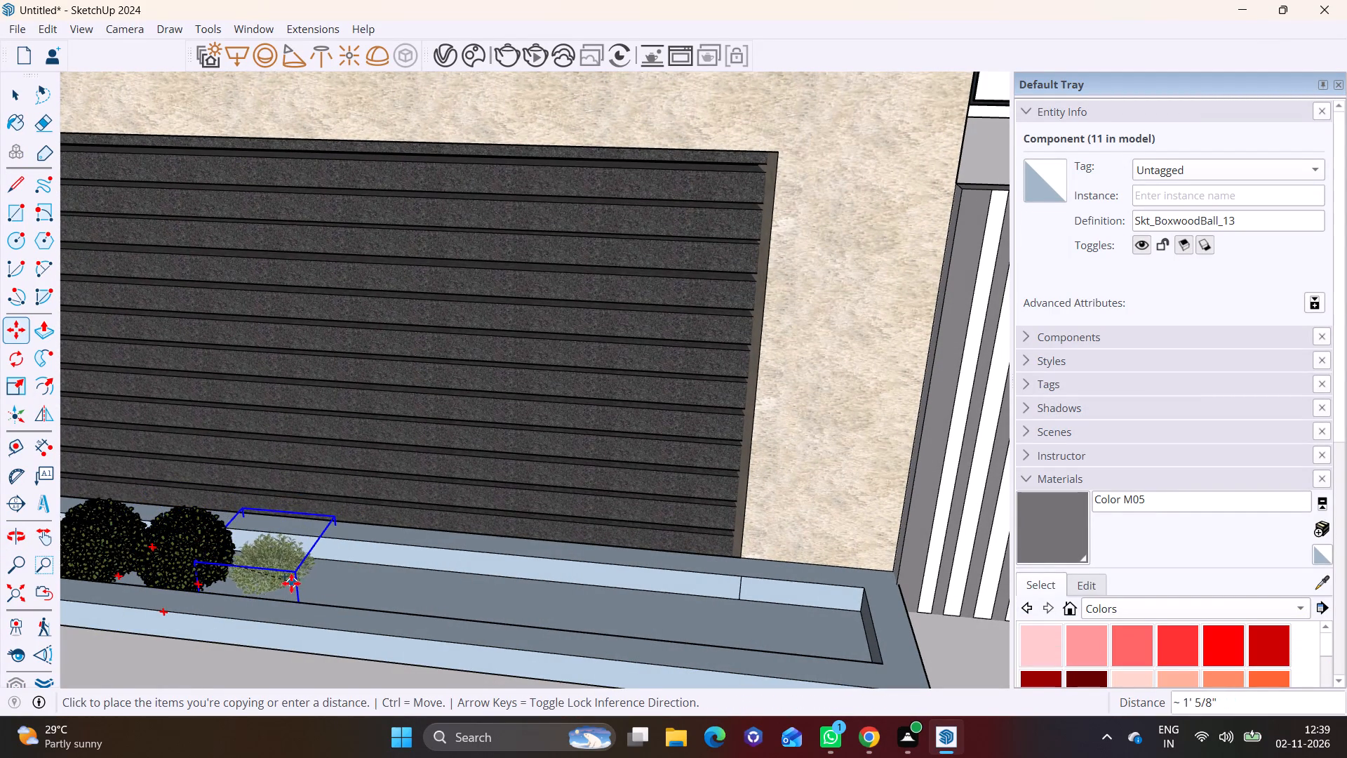
{"action": "left_click", "coordinate": [293, 573]}
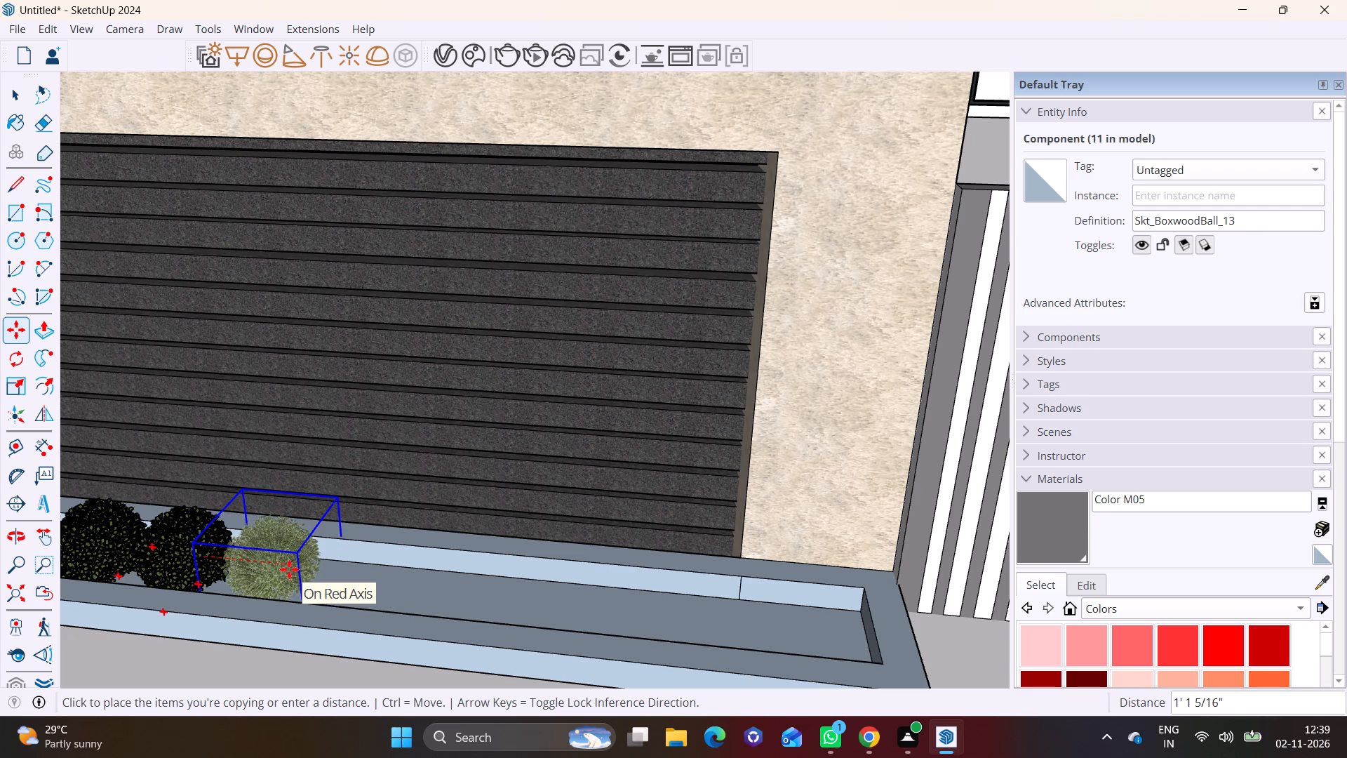
{"action": "left_click", "coordinate": [288, 568]}
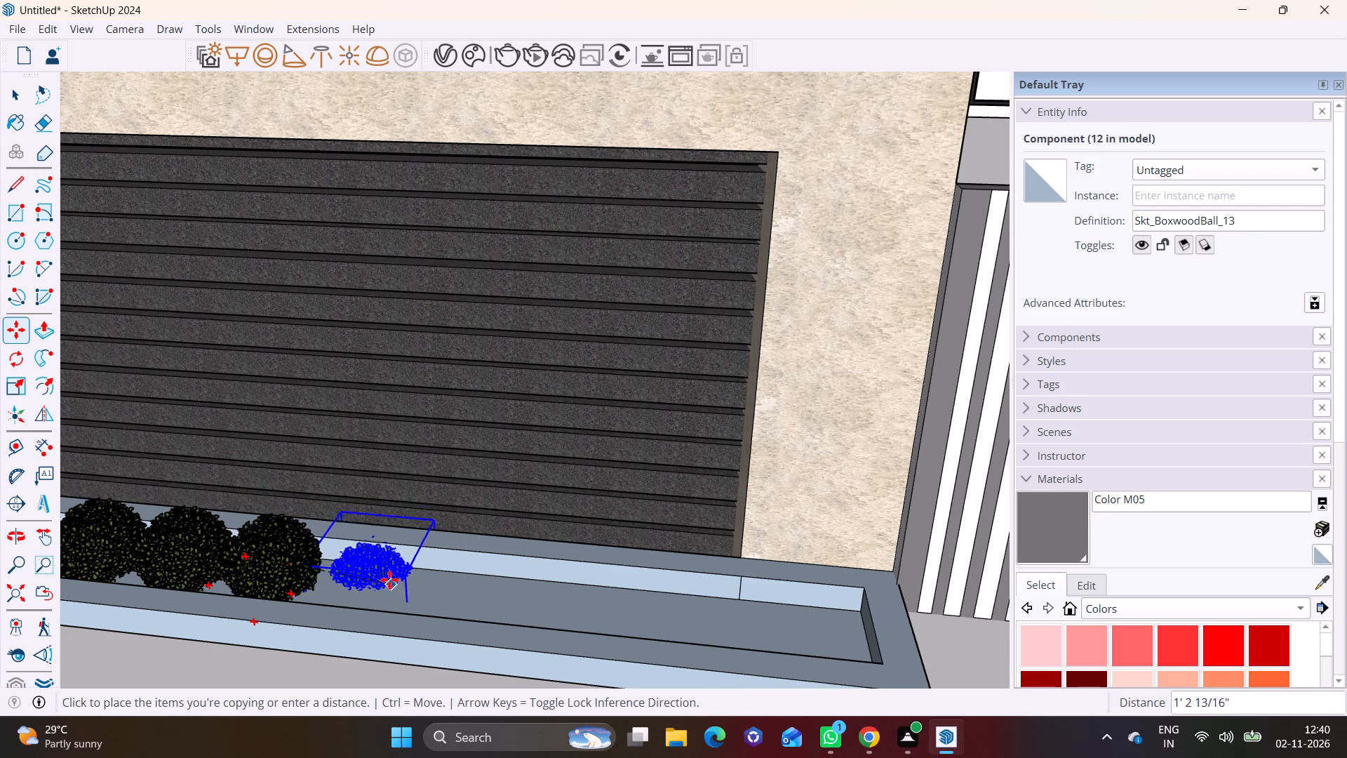
{"action": "left_click", "coordinate": [388, 577]}
{"action": "left_click", "coordinate": [373, 576]}
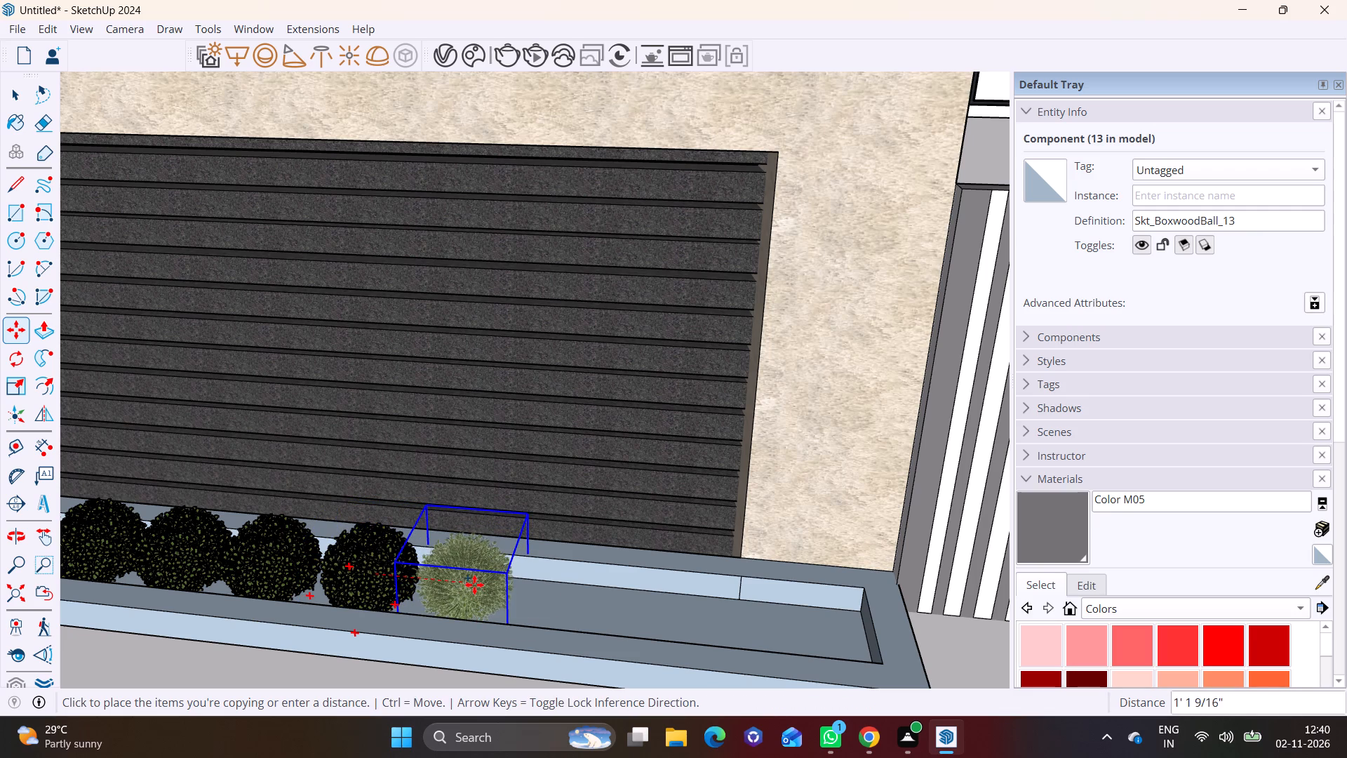
{"action": "left_click", "coordinate": [474, 585]}
{"action": "left_click", "coordinate": [476, 583]}
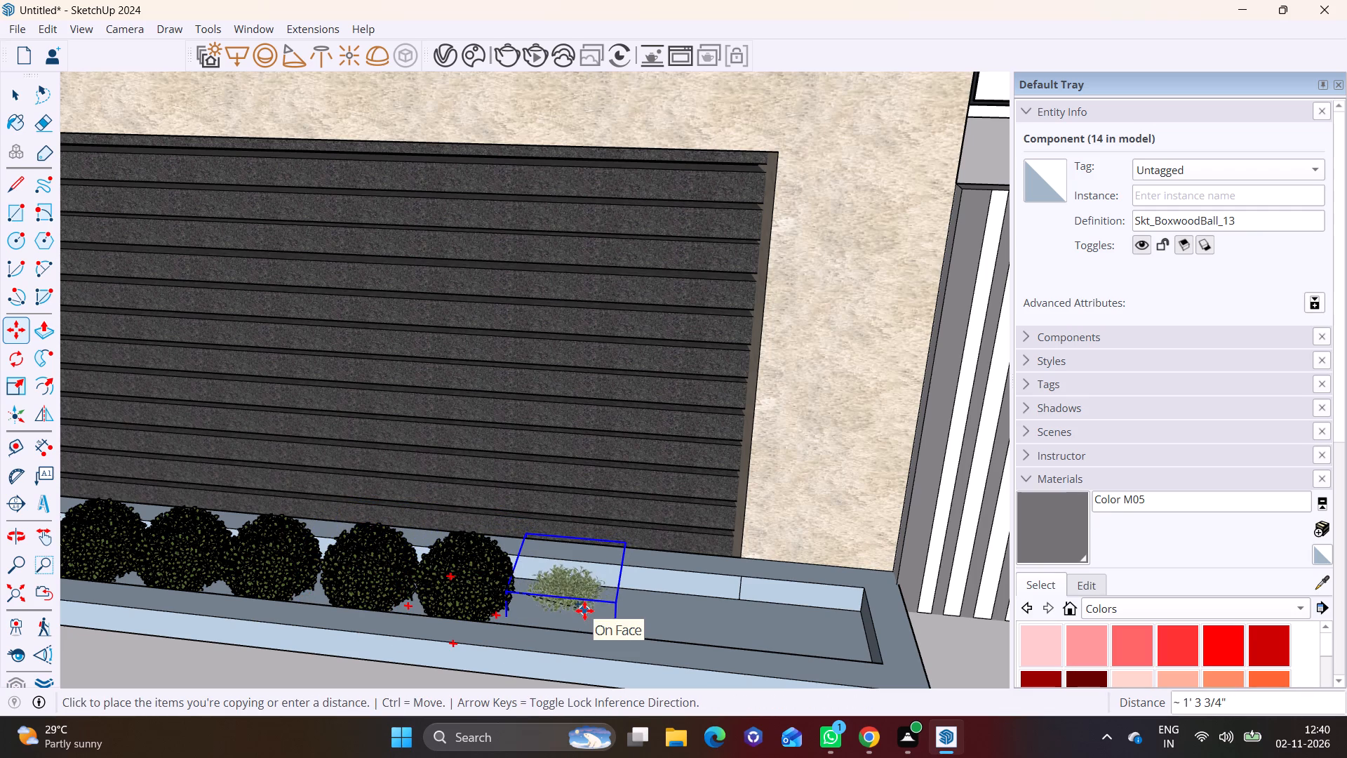
{"action": "left_click", "coordinate": [588, 592]}
{"action": "left_click", "coordinate": [572, 594]}
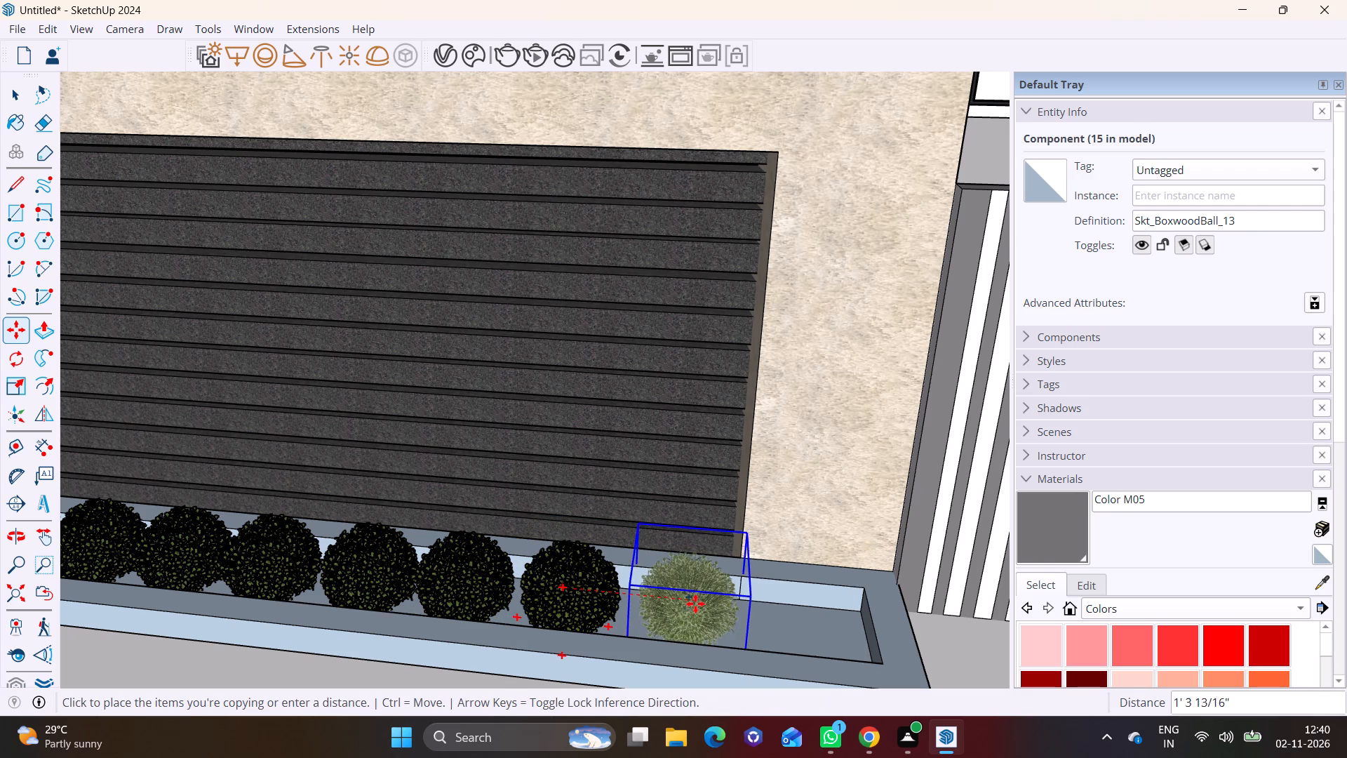
{"action": "left_click", "coordinate": [695, 604]}
{"action": "left_click", "coordinate": [684, 604]}
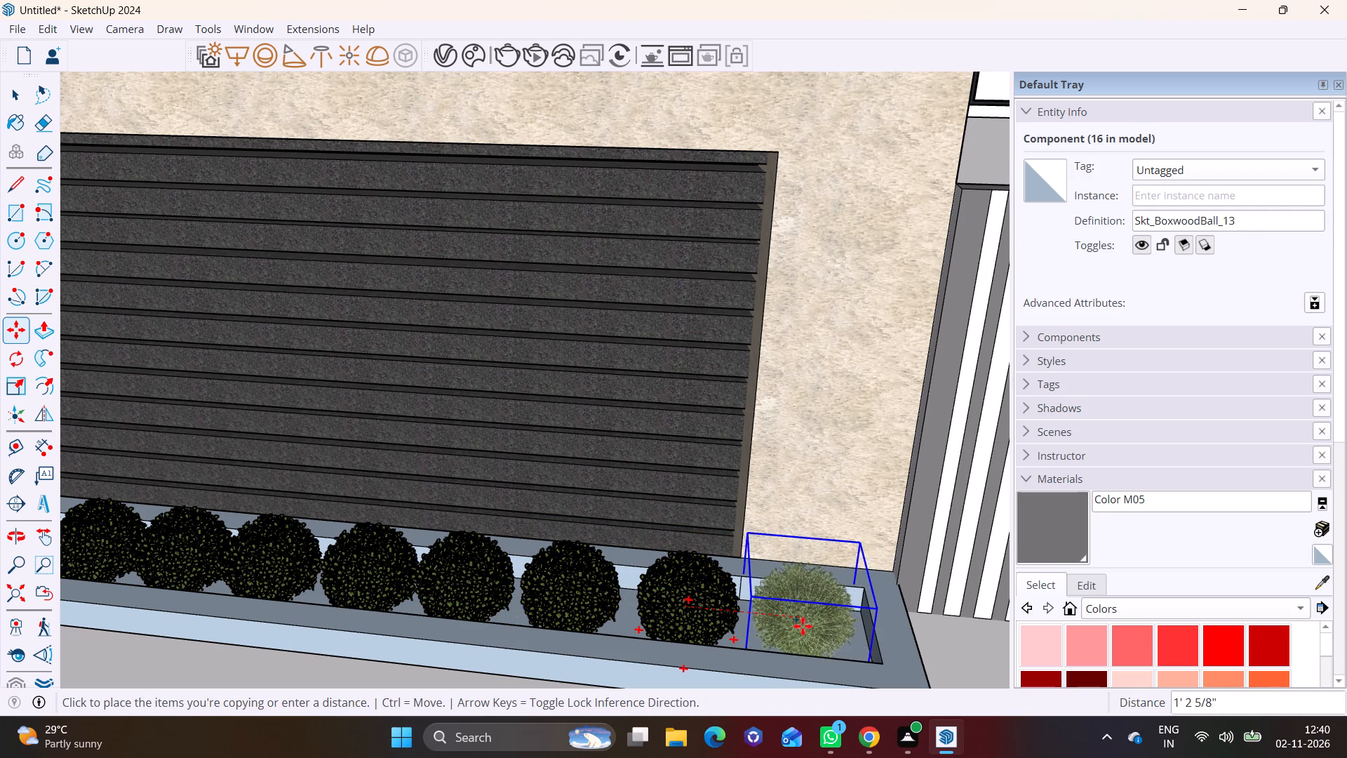
{"action": "left_click", "coordinate": [801, 626]}
{"action": "key", "text": "space"}
{"action": "left_click", "coordinate": [323, 667]}
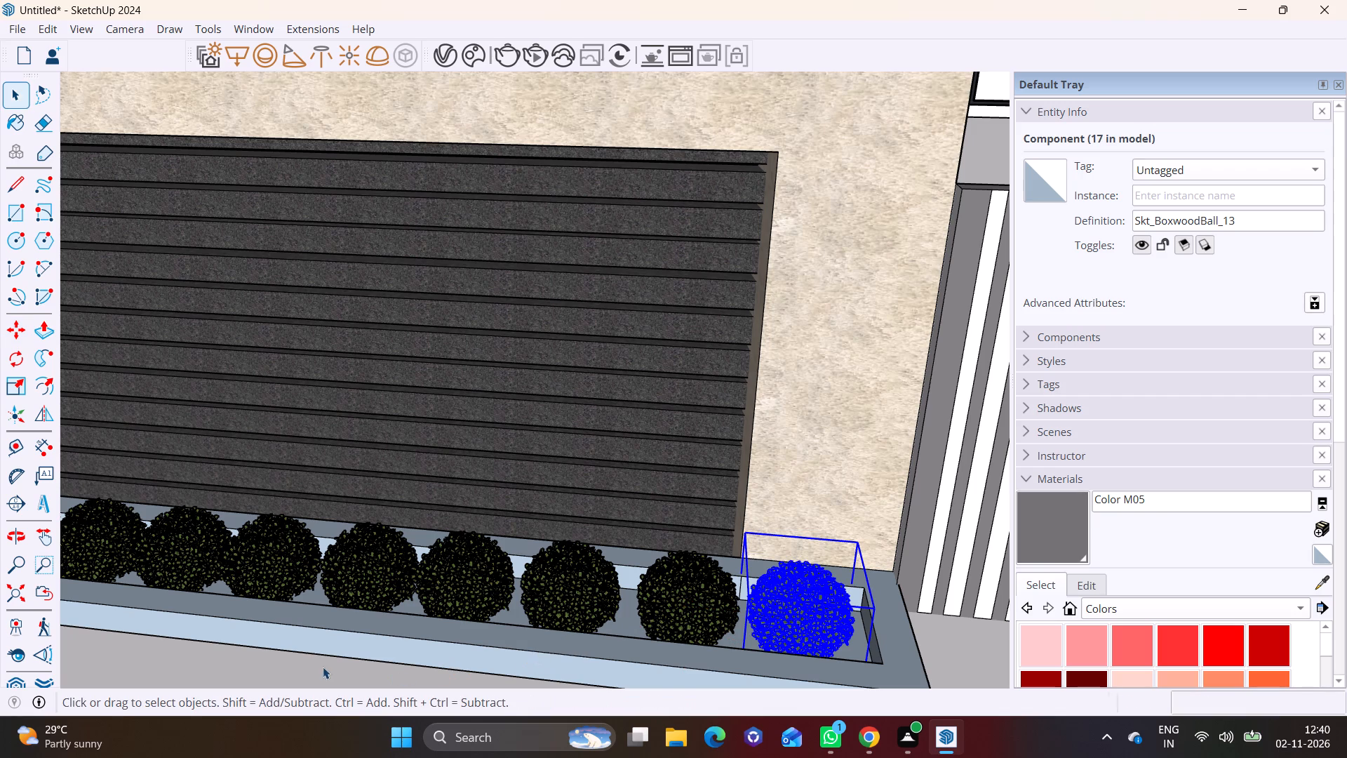
Examine the filled front planters and the whole front elevation of the house.
{"action": "scroll", "coordinate": [429, 610], "scroll_direction": "down", "scroll_amount": 20}
{"action": "scroll", "coordinate": [429, 610], "scroll_direction": "down", "scroll_amount": 1}
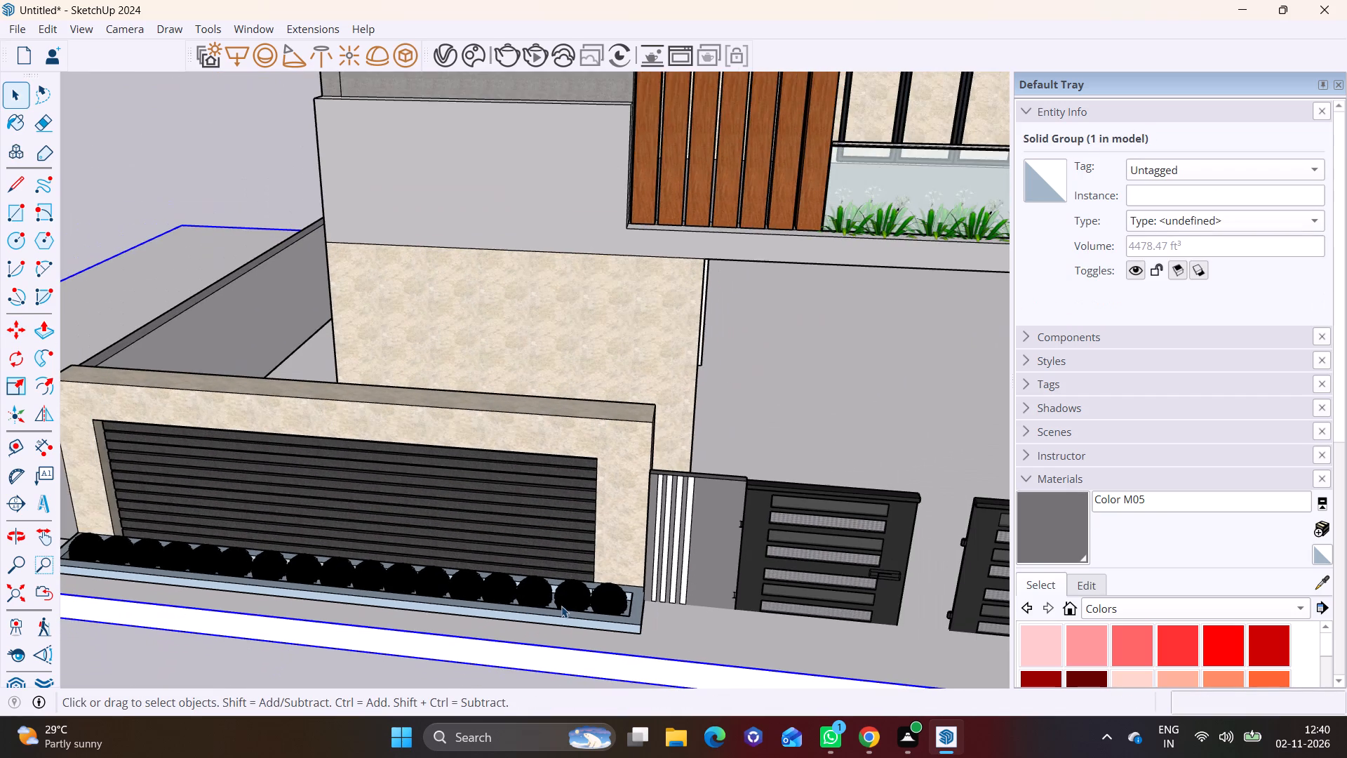
{"action": "middle_click_drag", "start_coordinate": [582, 483], "coordinate": [665, 319]}
{"action": "scroll", "coordinate": [610, 441], "scroll_direction": "down", "scroll_amount": 8}
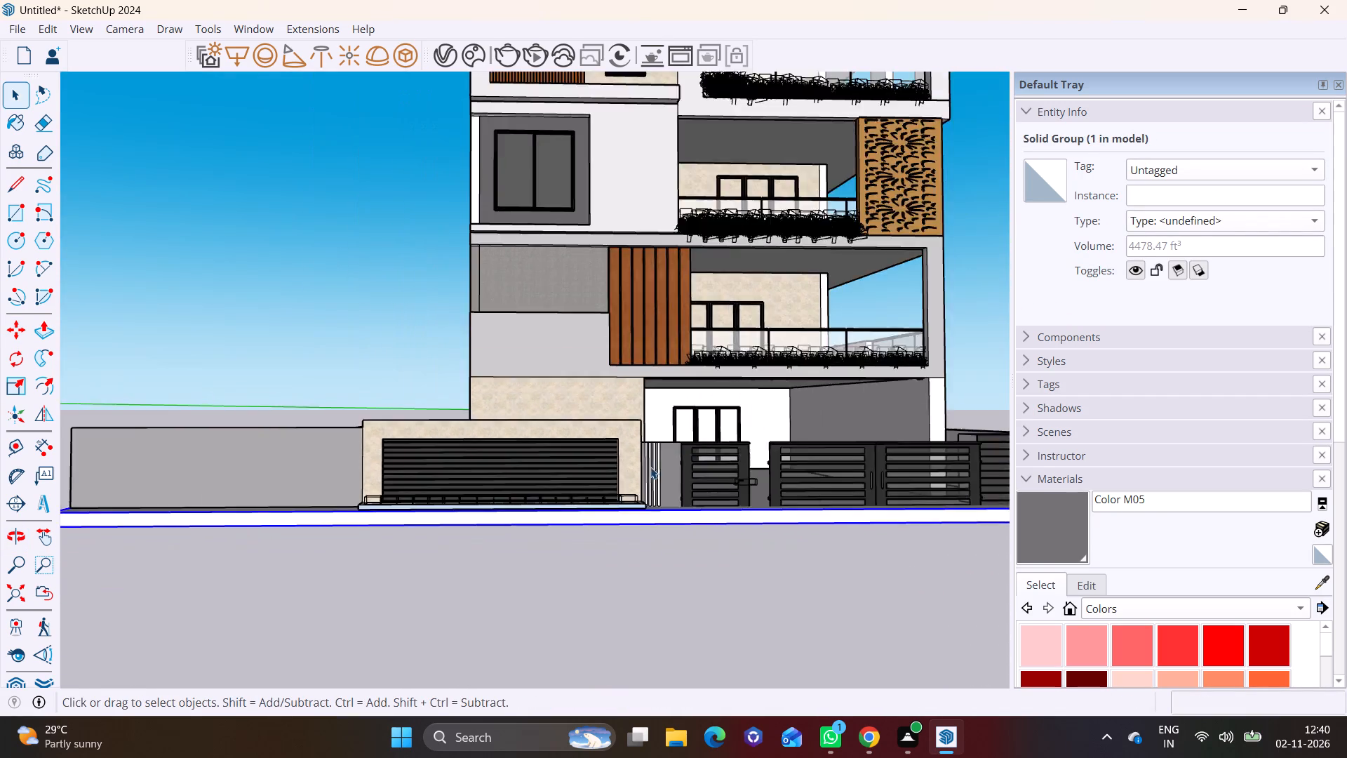
{"action": "scroll", "coordinate": [650, 467], "scroll_direction": "down", "scroll_amount": 5}
{"action": "middle_click_drag", "start_coordinate": [782, 441], "coordinate": [643, 508], "text": "shift"}
{"action": "middle_click_drag", "start_coordinate": [716, 458], "coordinate": [682, 566]}
{"action": "scroll", "coordinate": [775, 558], "scroll_direction": "up", "scroll_amount": 4}
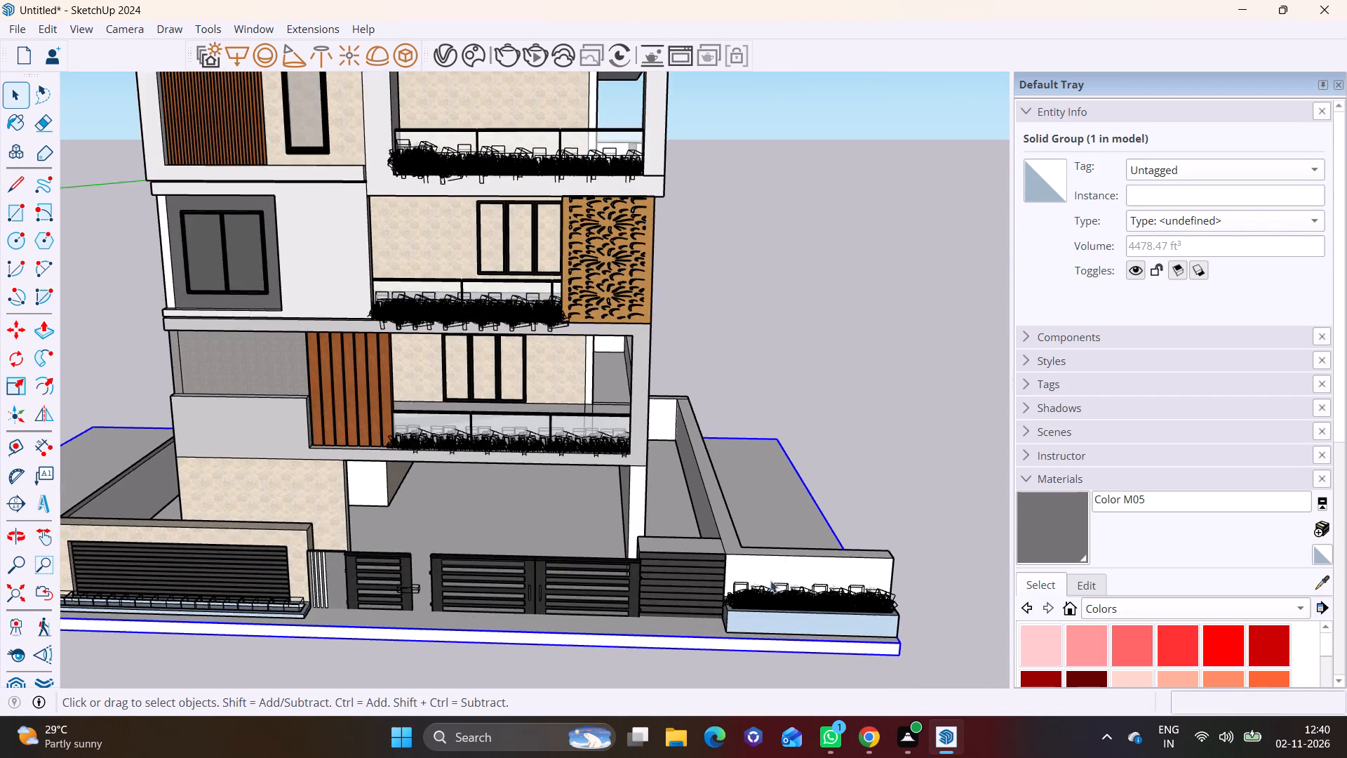
{"action": "scroll", "coordinate": [770, 588], "scroll_direction": "up", "scroll_amount": 3}
{"action": "left_click", "coordinate": [903, 427]}
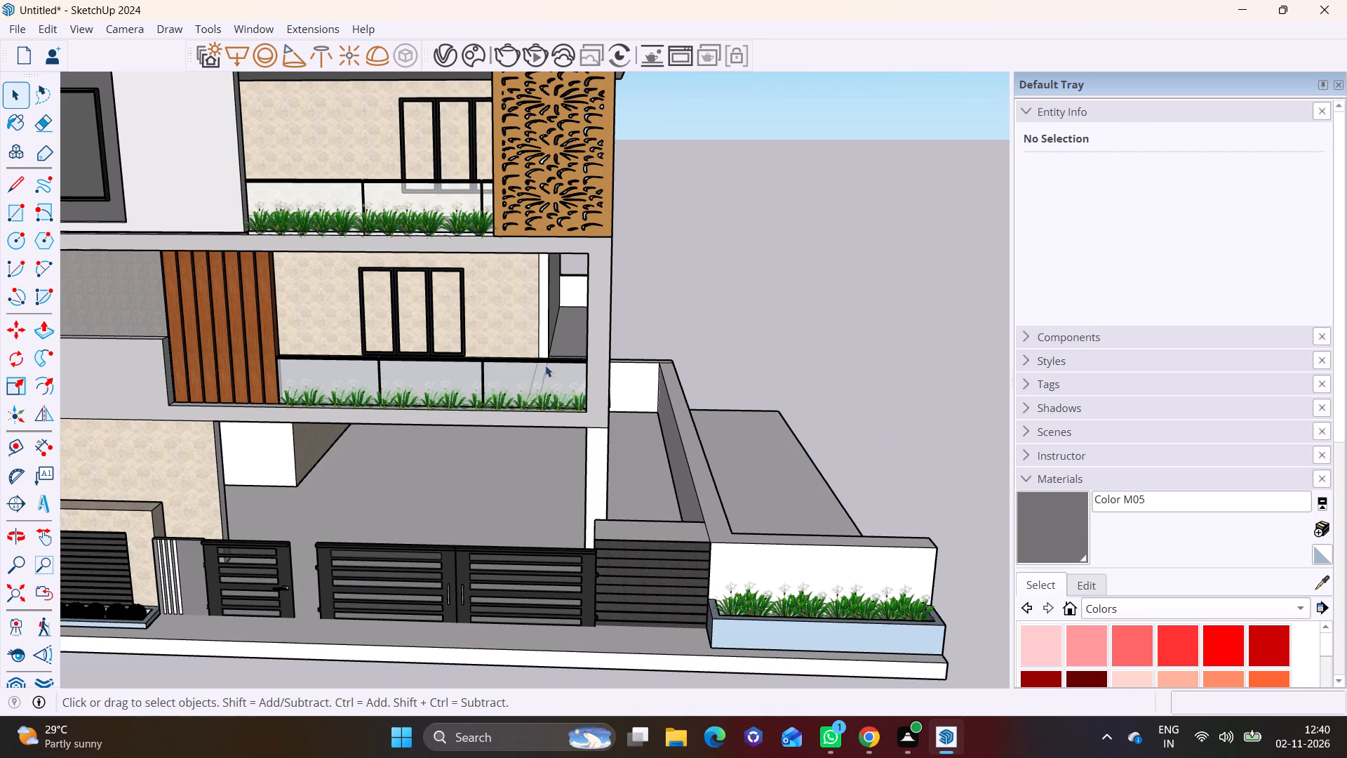
{"action": "middle_click_drag", "start_coordinate": [545, 365], "coordinate": [690, 453], "text": "shift"}
{"action": "scroll", "coordinate": [690, 453], "scroll_direction": "down", "scroll_amount": 7}
{"action": "middle_click_drag", "start_coordinate": [690, 486], "coordinate": [688, 387]}
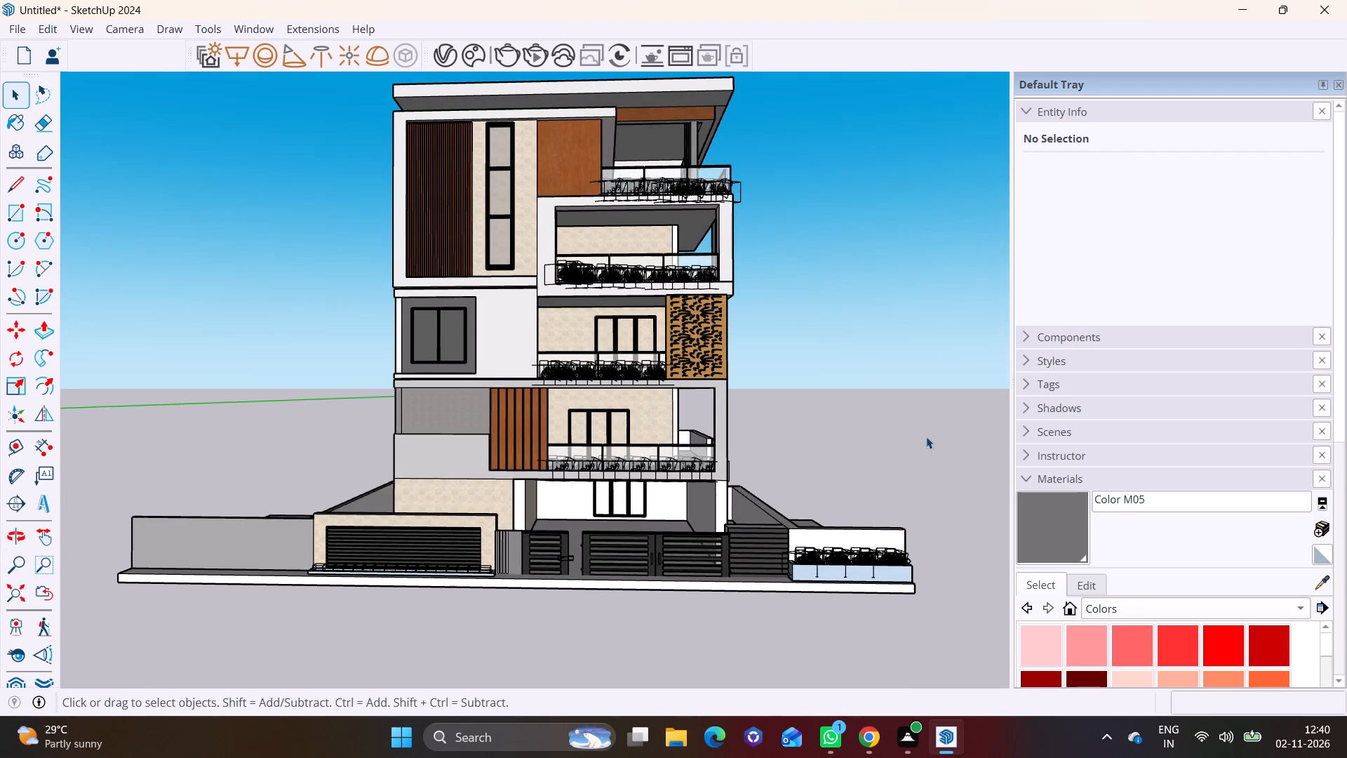
{"action": "left_click", "coordinate": [926, 437]}
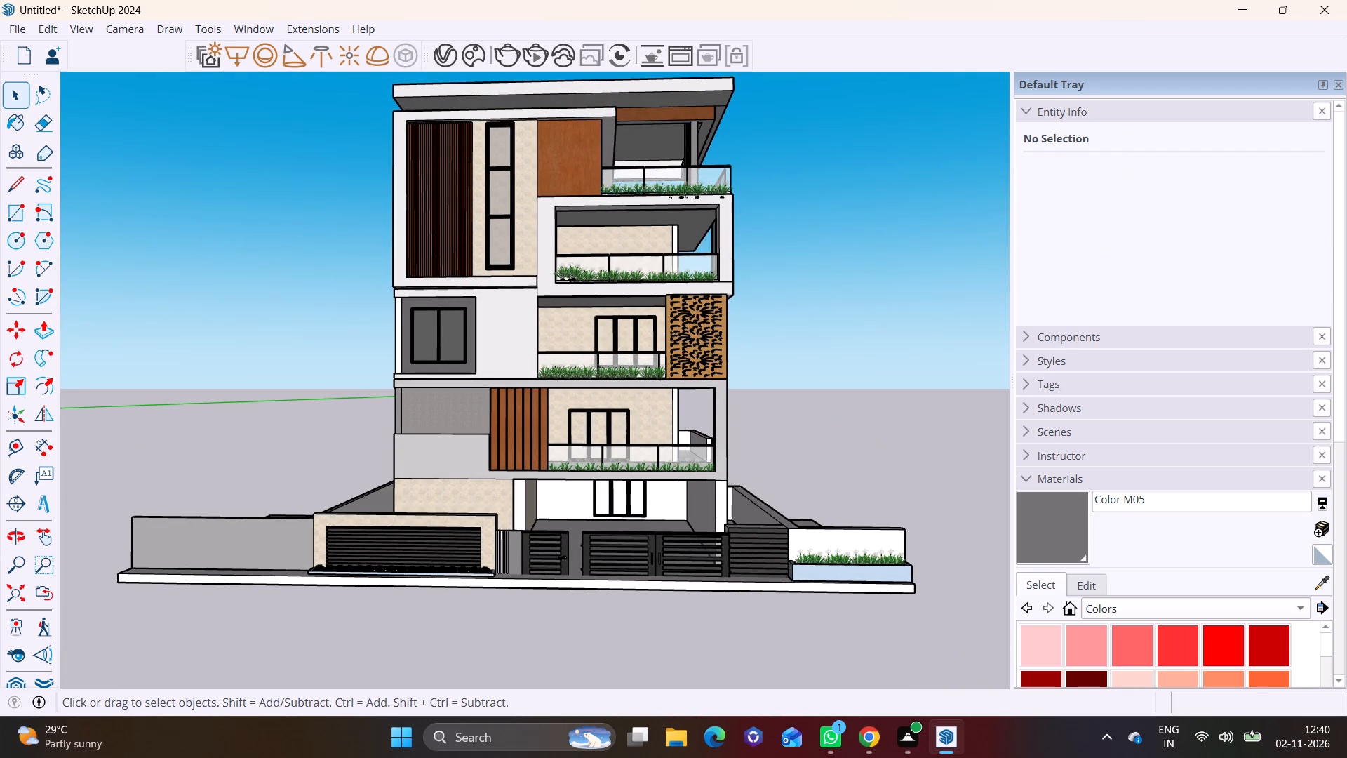
Search 3D Warehouse for TREES.
{"action": "left_click", "coordinate": [242, 25]}
{"action": "left_click", "coordinate": [300, 163]}
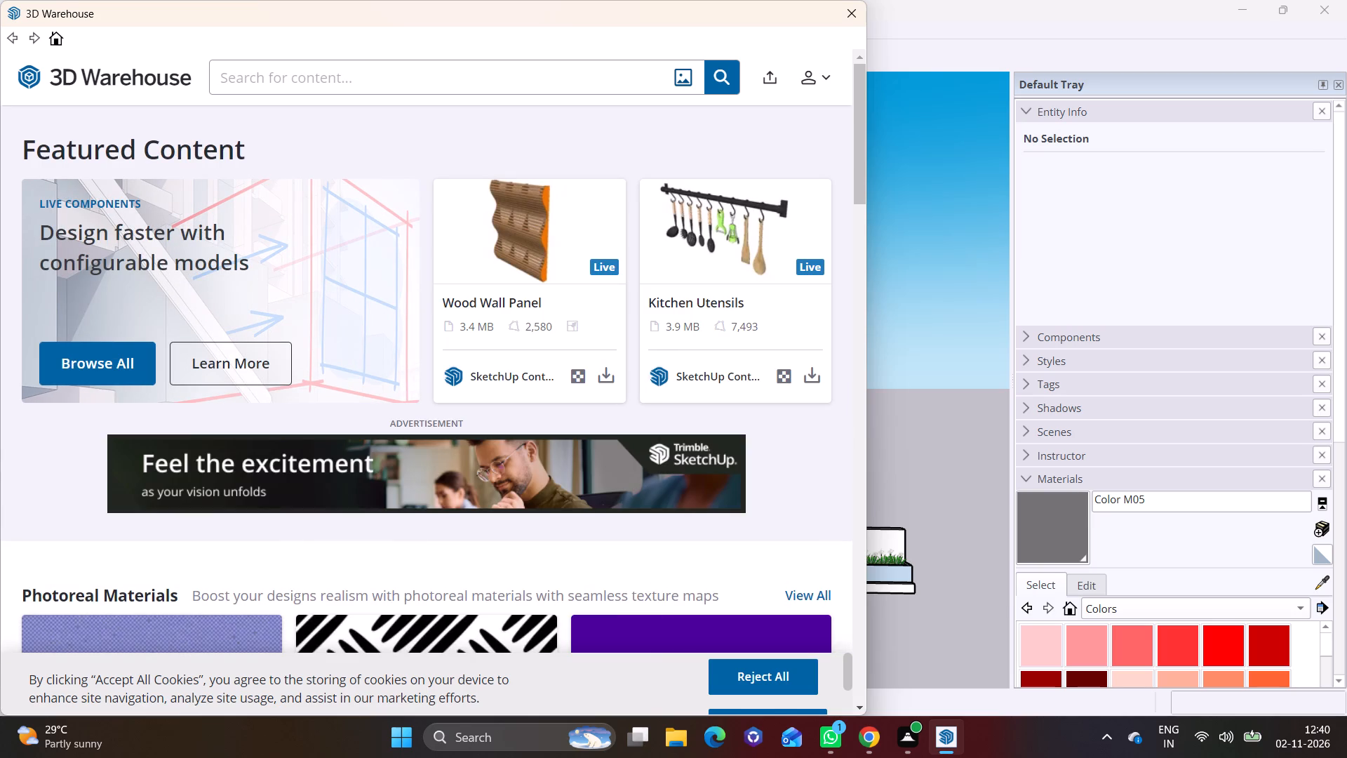
{"action": "left_click", "coordinate": [307, 86]}
{"action": "type", "text": "TRE"}
{"action": "type", "text": "ES"}
{"action": "key", "text": "Return"}
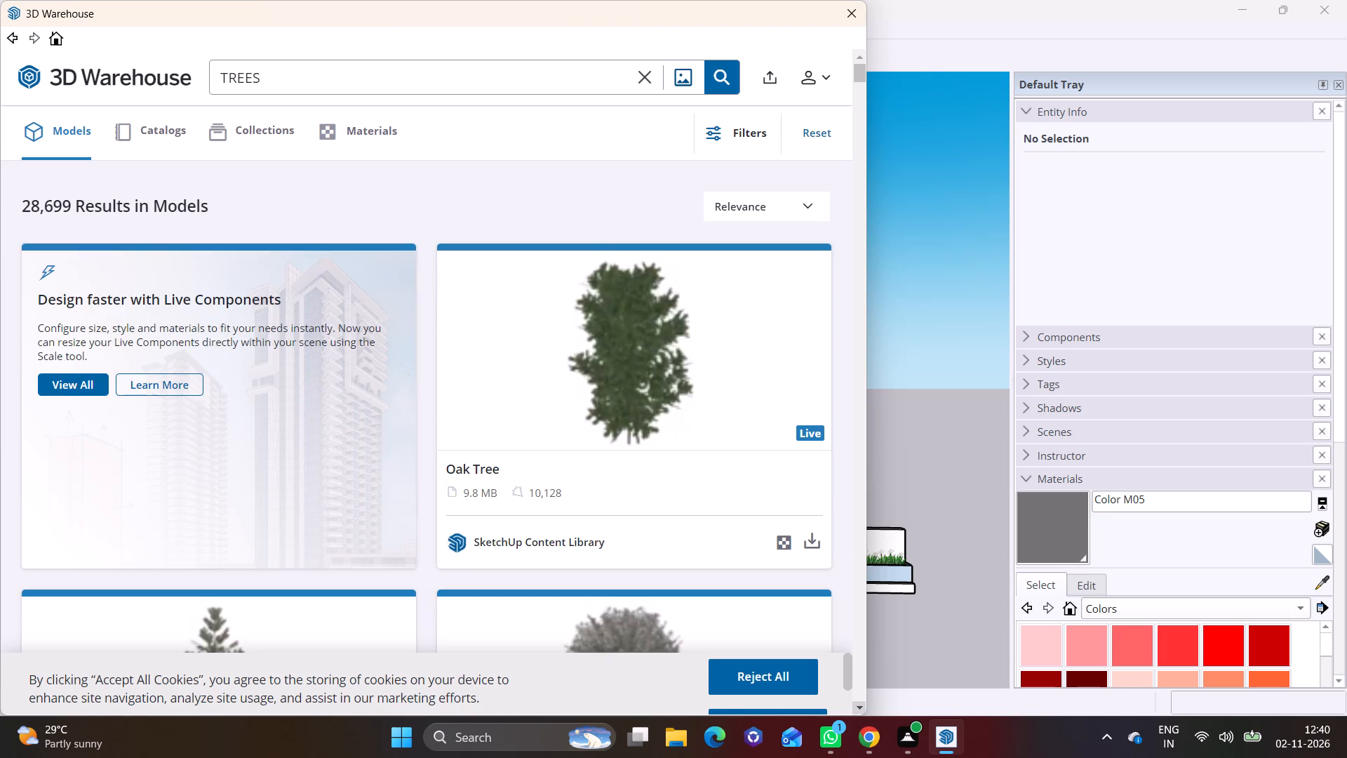
Find the slender 2.1 MB "Tree" with the white background among the results and load it directly into the model.
{"action": "left_click", "coordinate": [855, 706]}
{"action": "left_click", "coordinate": [855, 706]}
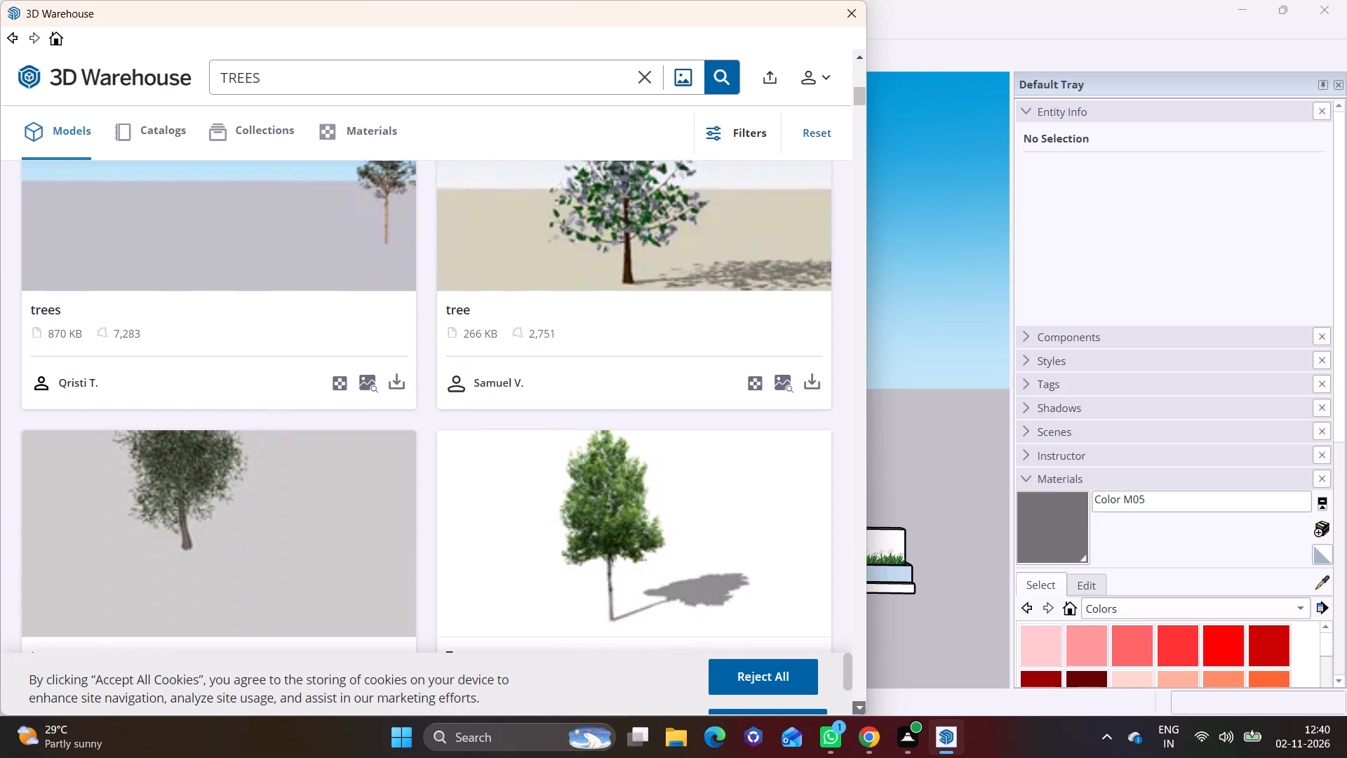
{"action": "left_click", "coordinate": [855, 706]}
{"action": "left_click", "coordinate": [814, 542]}
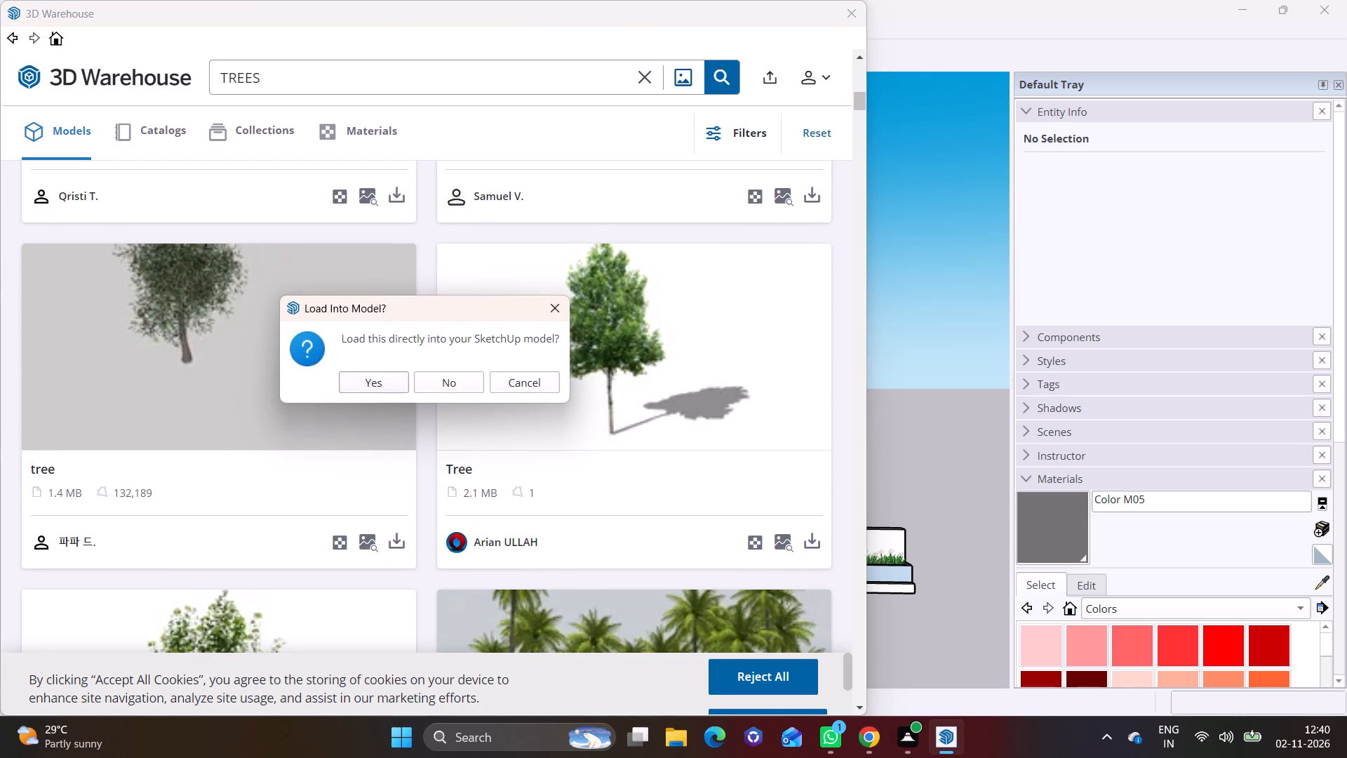
{"action": "left_click", "coordinate": [380, 378]}
{"action": "left_click", "coordinate": [813, 408]}
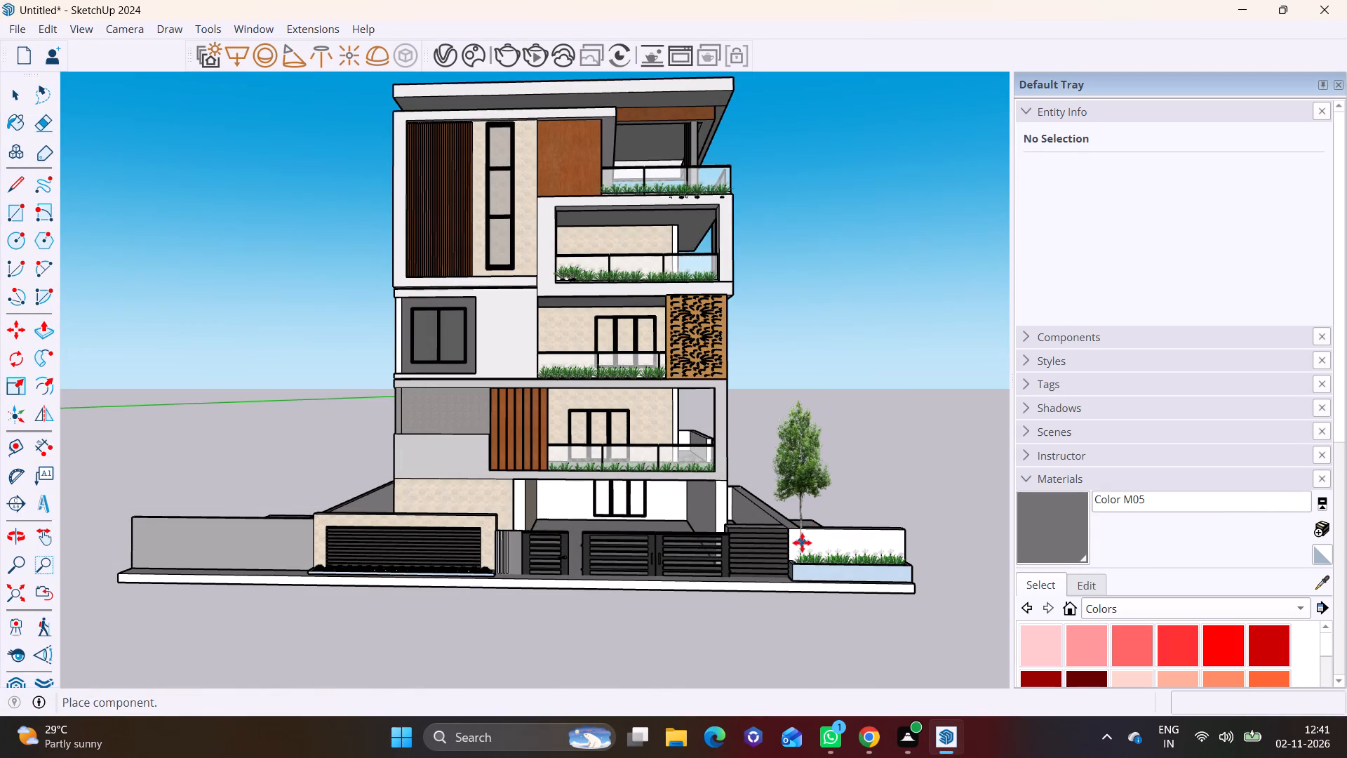
Place the tree on the side strip outside the boundary wall, just behind the short front wall with the grass planter.
{"action": "middle_click_drag", "start_coordinate": [819, 527], "coordinate": [385, 583]}
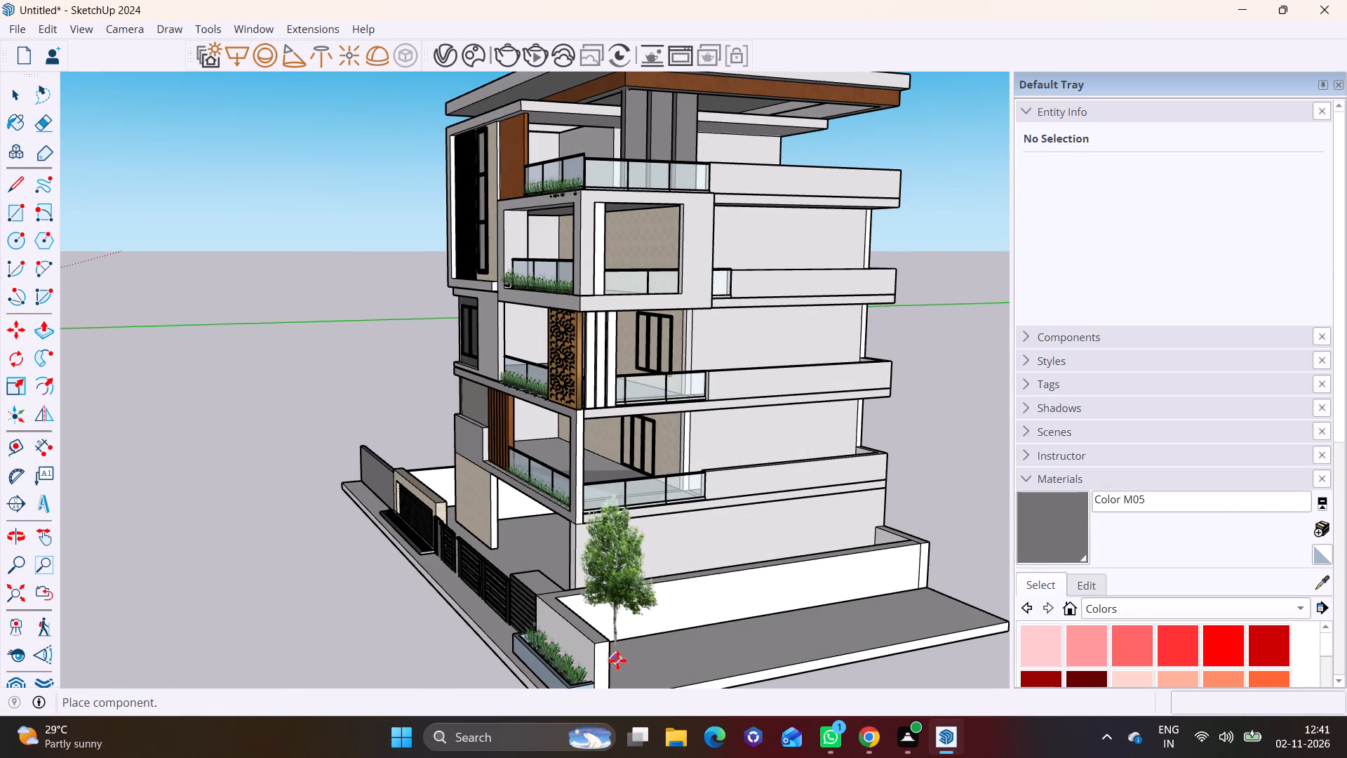
{"action": "left_click", "coordinate": [626, 656]}
{"action": "key", "text": "space"}
{"action": "left_click", "coordinate": [297, 565]}
Scale the tree to make it taller and wider towards the house.
{"action": "middle_click_drag", "start_coordinate": [440, 605], "coordinate": [856, 564]}
{"action": "middle_click_drag", "start_coordinate": [503, 628], "coordinate": [807, 599]}
{"action": "scroll", "coordinate": [542, 594], "scroll_direction": "down", "scroll_amount": 3}
{"action": "middle_click_drag", "start_coordinate": [601, 587], "coordinate": [839, 585]}
{"action": "scroll", "coordinate": [742, 530], "scroll_direction": "up", "scroll_amount": 4}
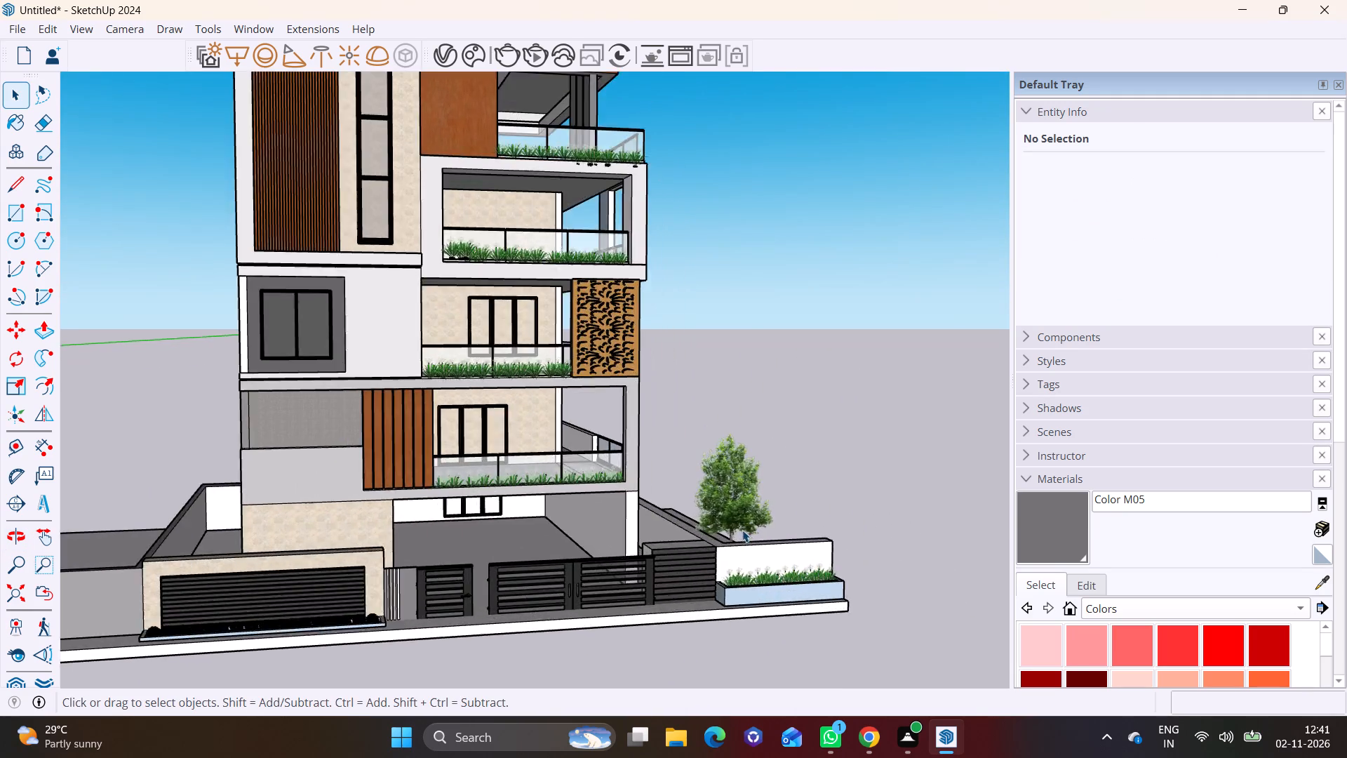
{"action": "scroll", "coordinate": [742, 530], "scroll_direction": "up", "scroll_amount": 5}
{"action": "left_click", "coordinate": [747, 492]}
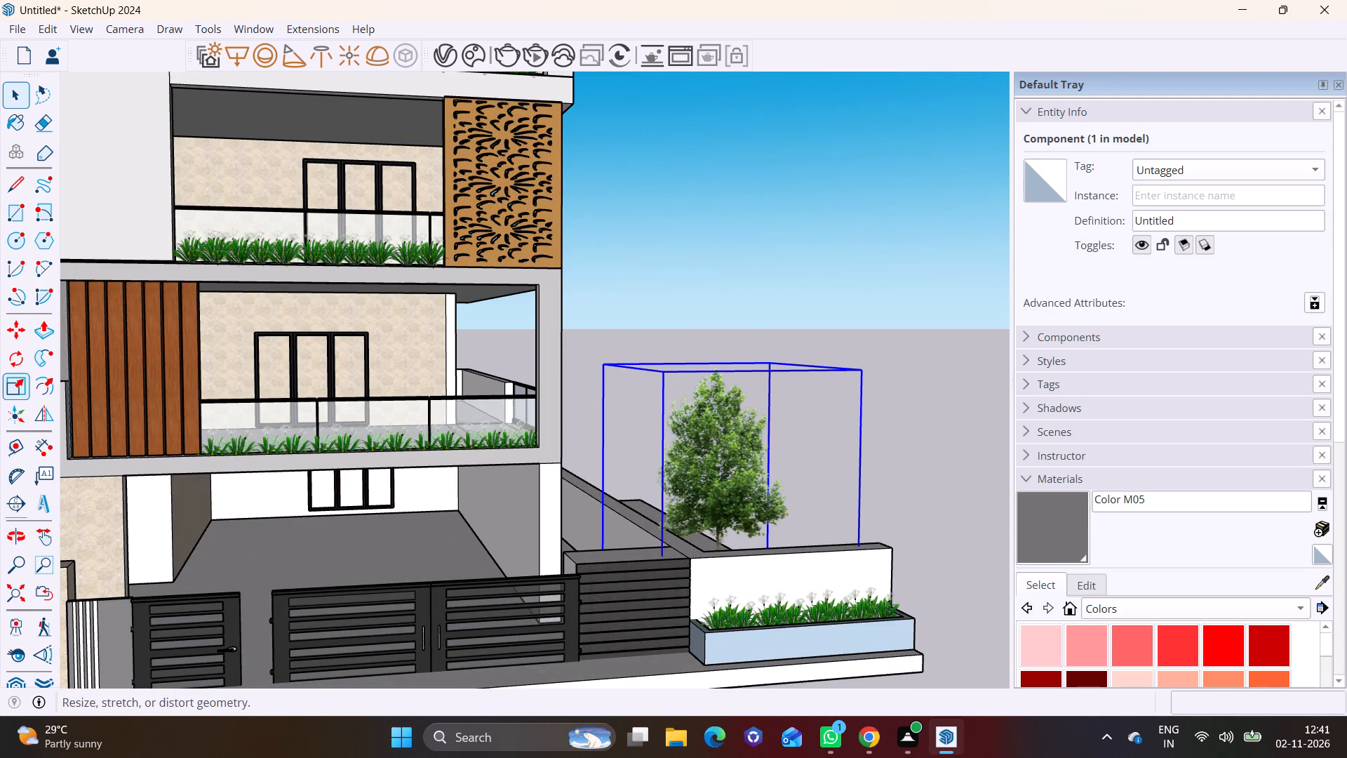
{"action": "left_click", "coordinate": [13, 394]}
{"action": "left_click", "coordinate": [724, 365]}
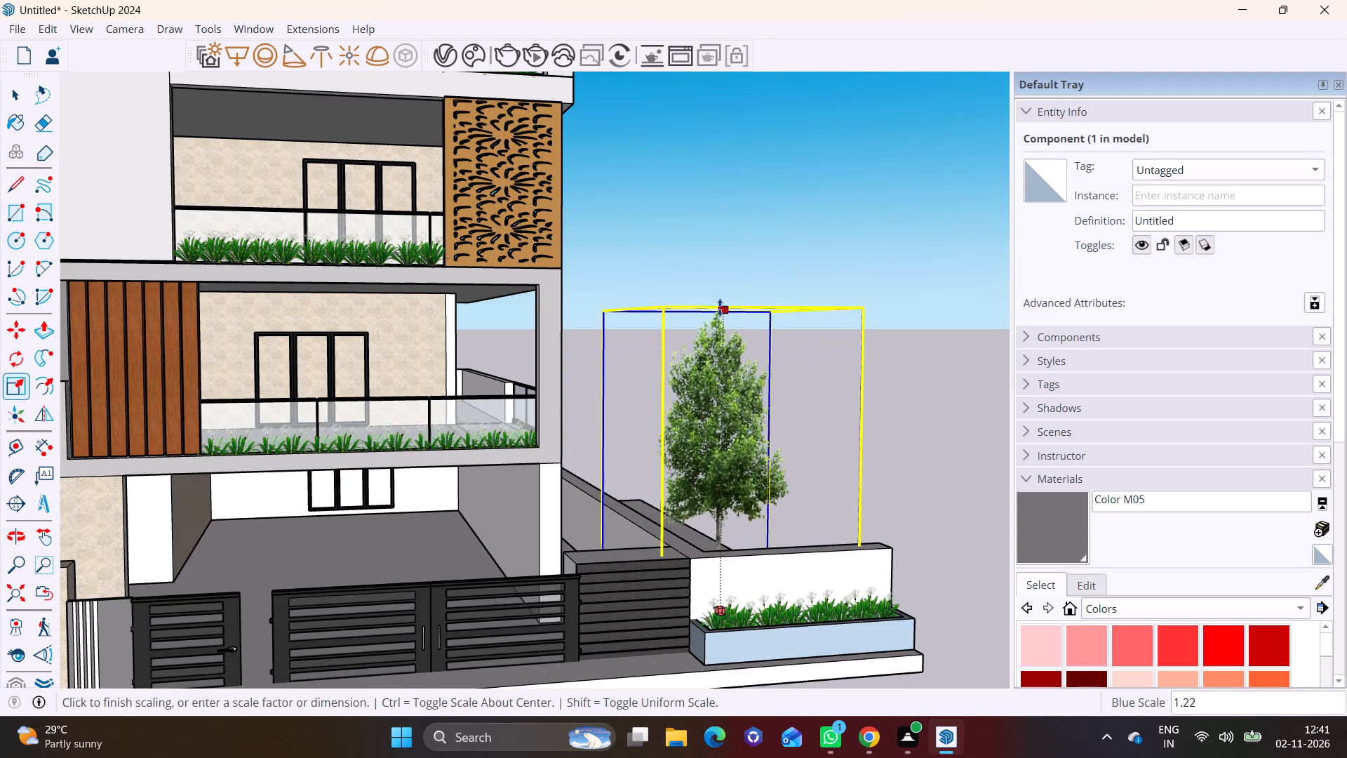
{"action": "left_click", "coordinate": [720, 298]}
{"action": "left_click", "coordinate": [634, 455]}
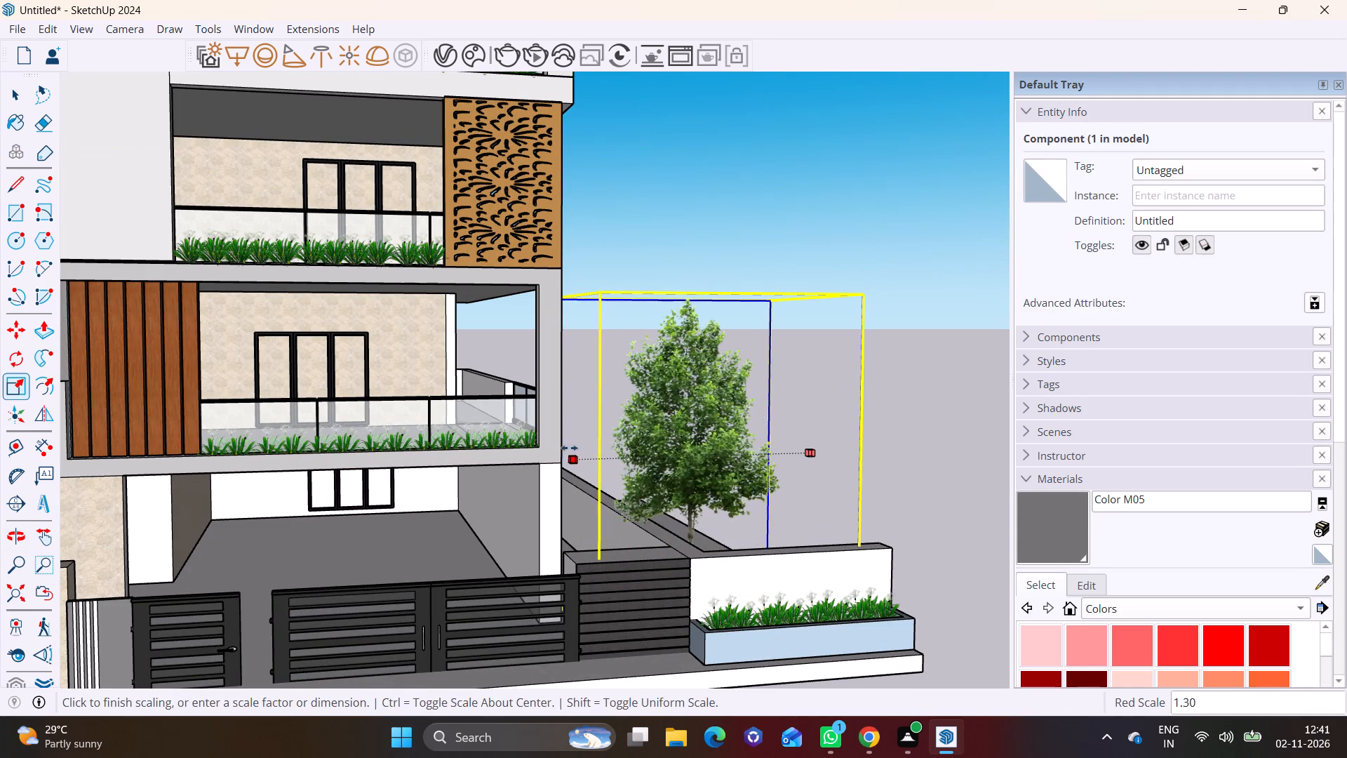
{"action": "left_click", "coordinate": [519, 446]}
{"action": "key", "text": "space"}
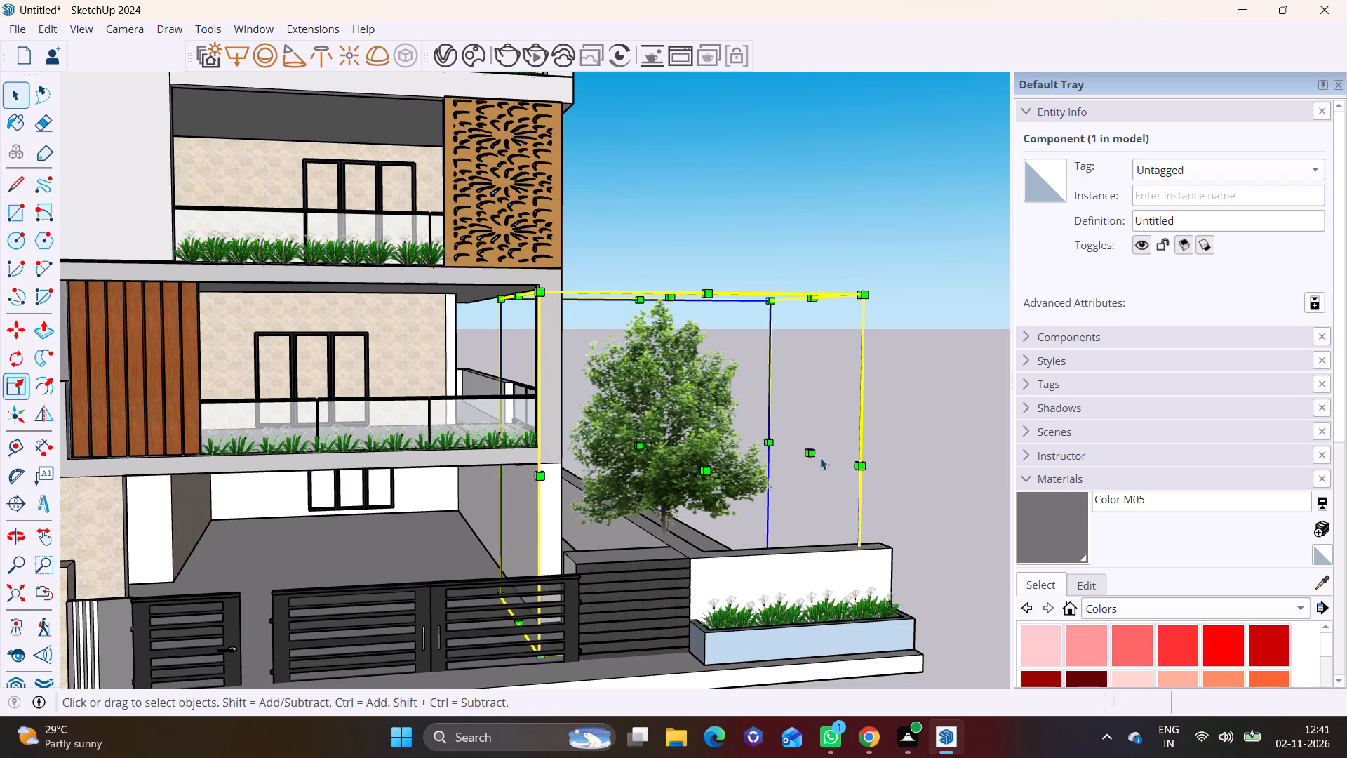
{"action": "left_click", "coordinate": [919, 463]}
Move the enlarged tree about 3' outward, clear of the side boundary wall and onto the open side strip.
{"action": "middle_click_drag", "start_coordinate": [901, 469], "coordinate": [508, 496]}
{"action": "middle_click_drag", "start_coordinate": [760, 512], "coordinate": [600, 517]}
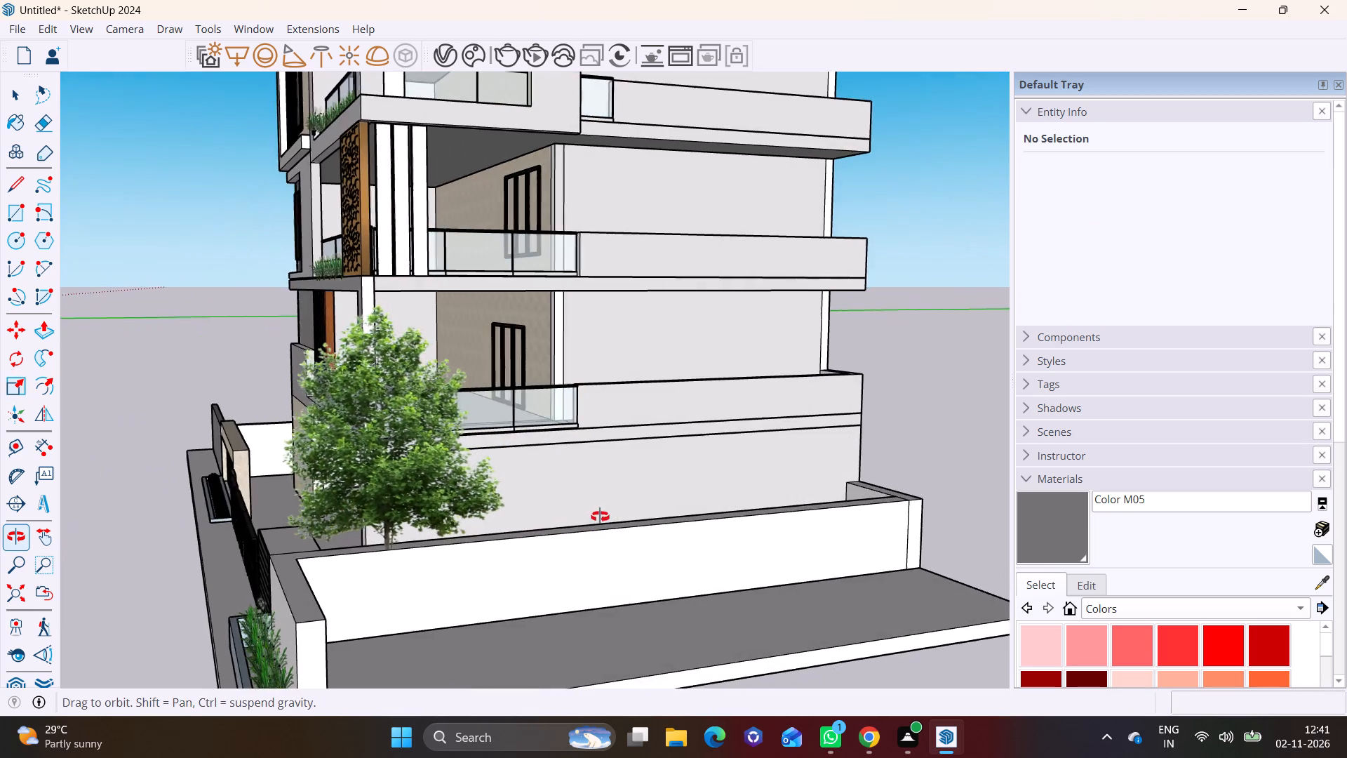
{"action": "middle_click_drag", "start_coordinate": [600, 517], "coordinate": [650, 530]}
{"action": "left_click", "coordinate": [441, 523]}
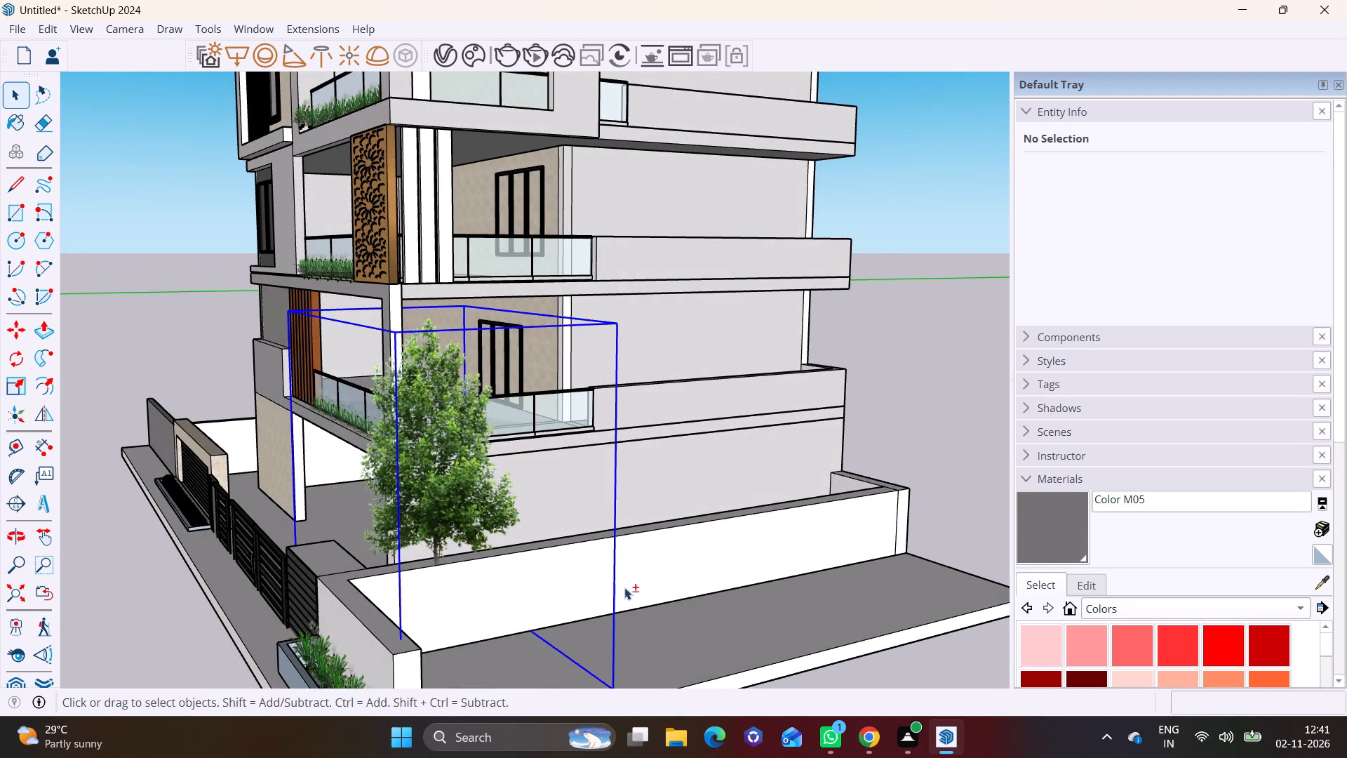
{"action": "middle_click_drag", "start_coordinate": [624, 587], "coordinate": [601, 448], "text": "shift"}
{"action": "middle_click_drag", "start_coordinate": [558, 506], "coordinate": [595, 599]}
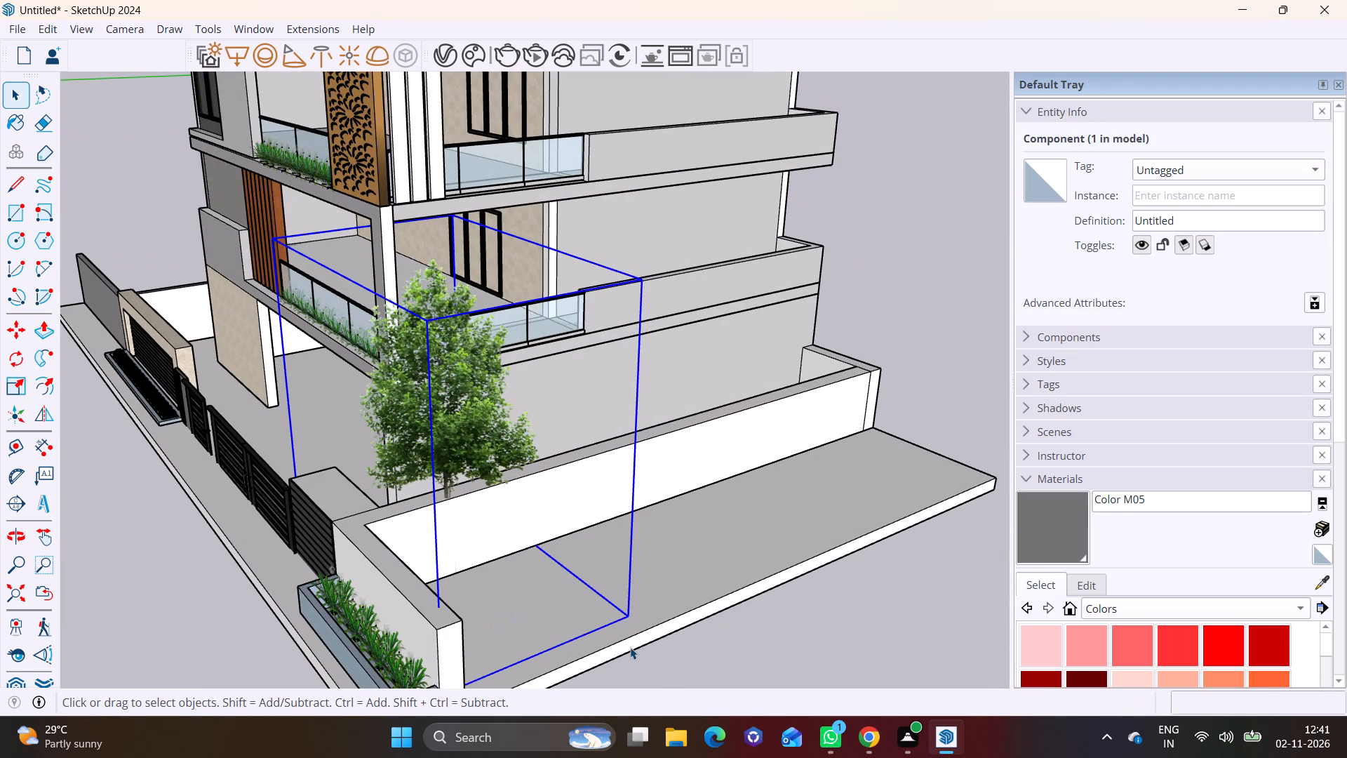
{"action": "key", "text": "m"}
{"action": "left_click", "coordinate": [696, 511]}
{"action": "left_click", "coordinate": [725, 532]}
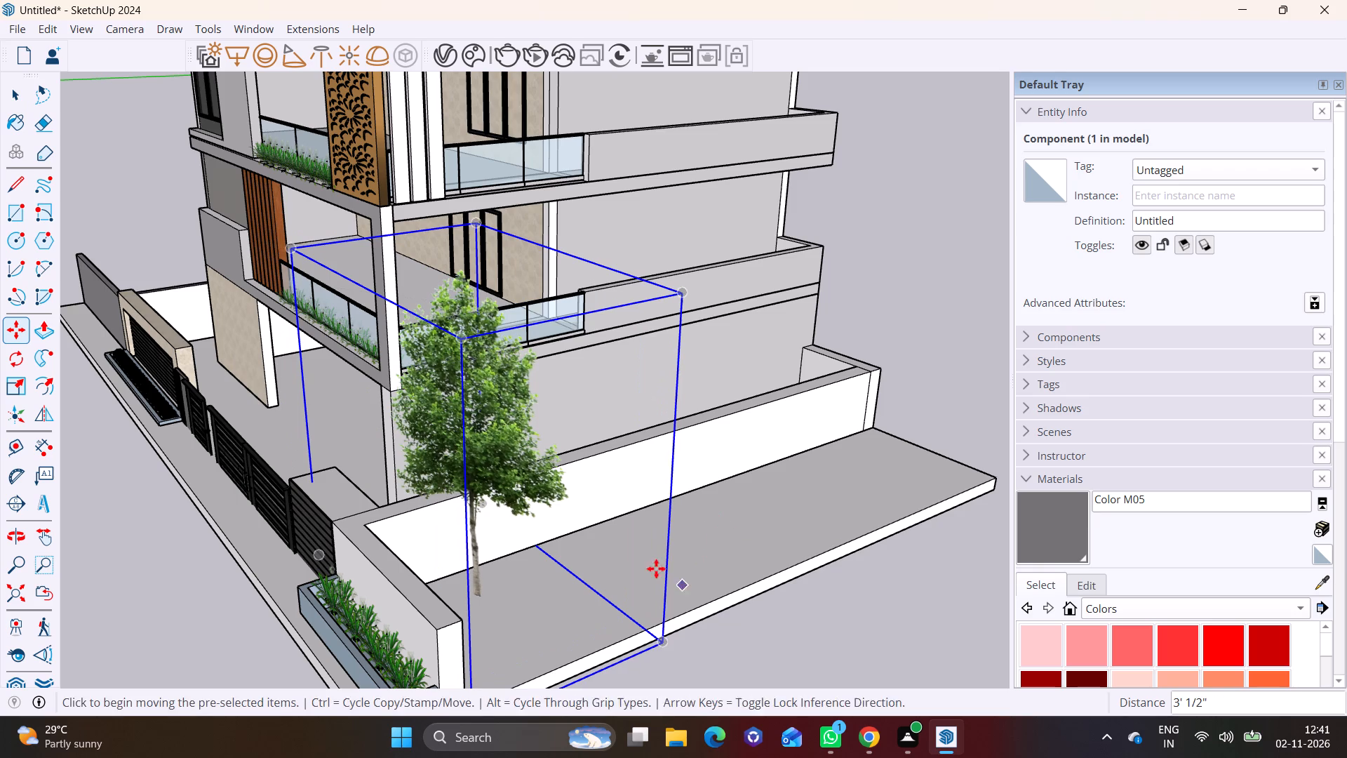
Stretch the tree's depth along the side strip, away from the street front.
{"action": "middle_click_drag", "start_coordinate": [641, 555], "coordinate": [504, 541]}
{"action": "left_click", "coordinate": [10, 381]}
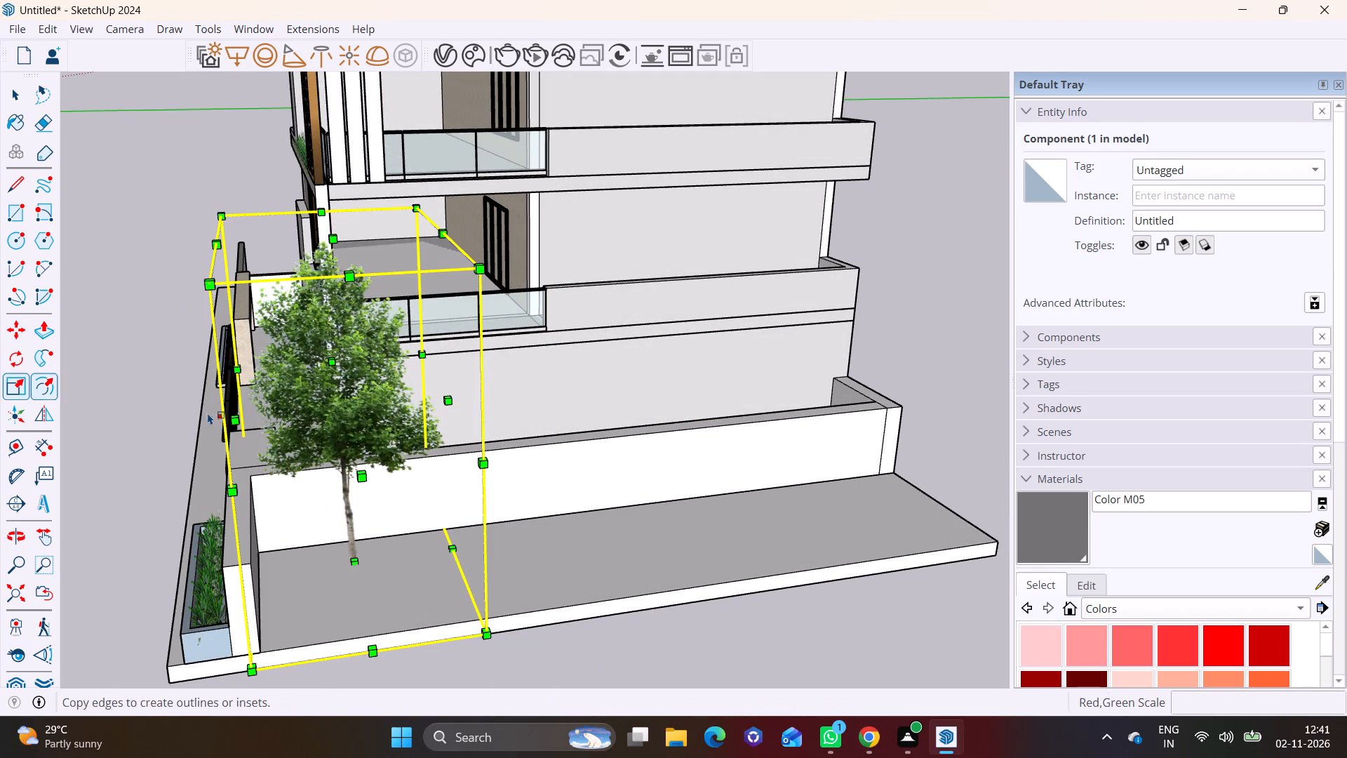
{"action": "left_click", "coordinate": [445, 395]}
{"action": "left_click", "coordinate": [516, 387]}
{"action": "key", "text": "space"}
Examine the resized tree beside the house and the front elevation from several angles.
{"action": "middle_click_drag", "start_coordinate": [367, 454], "coordinate": [607, 480]}
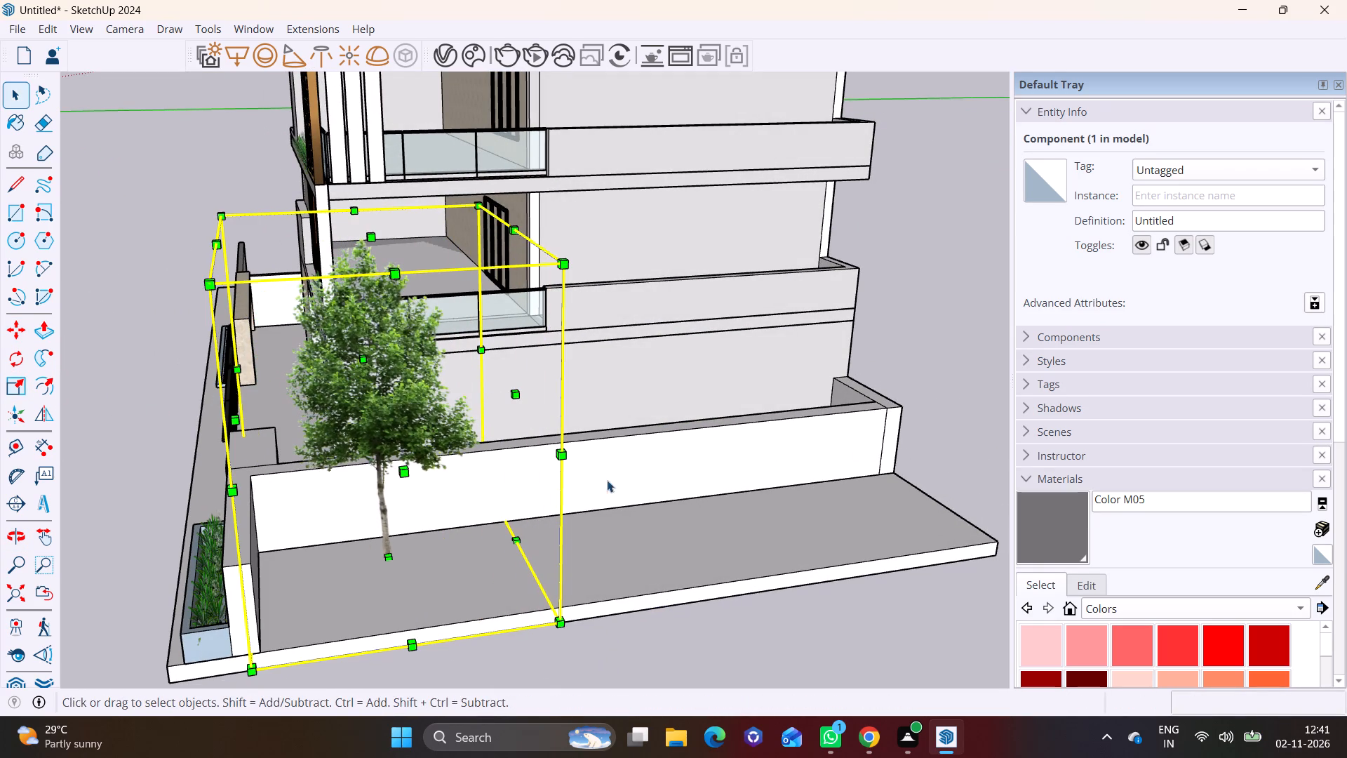
{"action": "middle_click_drag", "start_coordinate": [607, 480], "coordinate": [931, 432]}
{"action": "middle_click_drag", "start_coordinate": [541, 467], "coordinate": [871, 434]}
{"action": "key", "text": "space"}
{"action": "left_click", "coordinate": [774, 562]}
{"action": "middle_click_drag", "start_coordinate": [678, 455], "coordinate": [607, 434]}
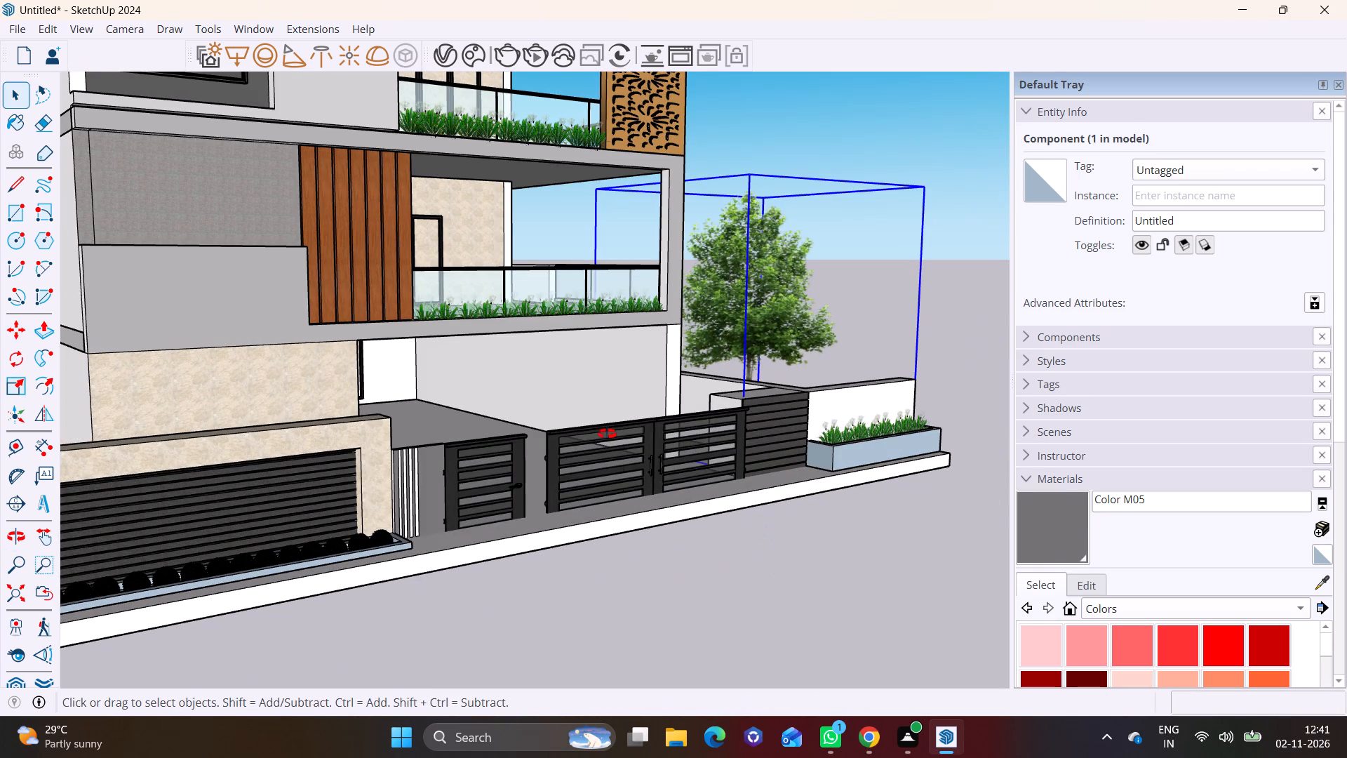
{"action": "middle_click_drag", "start_coordinate": [607, 434], "coordinate": [396, 443]}
{"action": "scroll", "coordinate": [463, 408], "scroll_direction": "down", "scroll_amount": 3}
{"action": "middle_click_drag", "start_coordinate": [692, 500], "coordinate": [706, 500]}
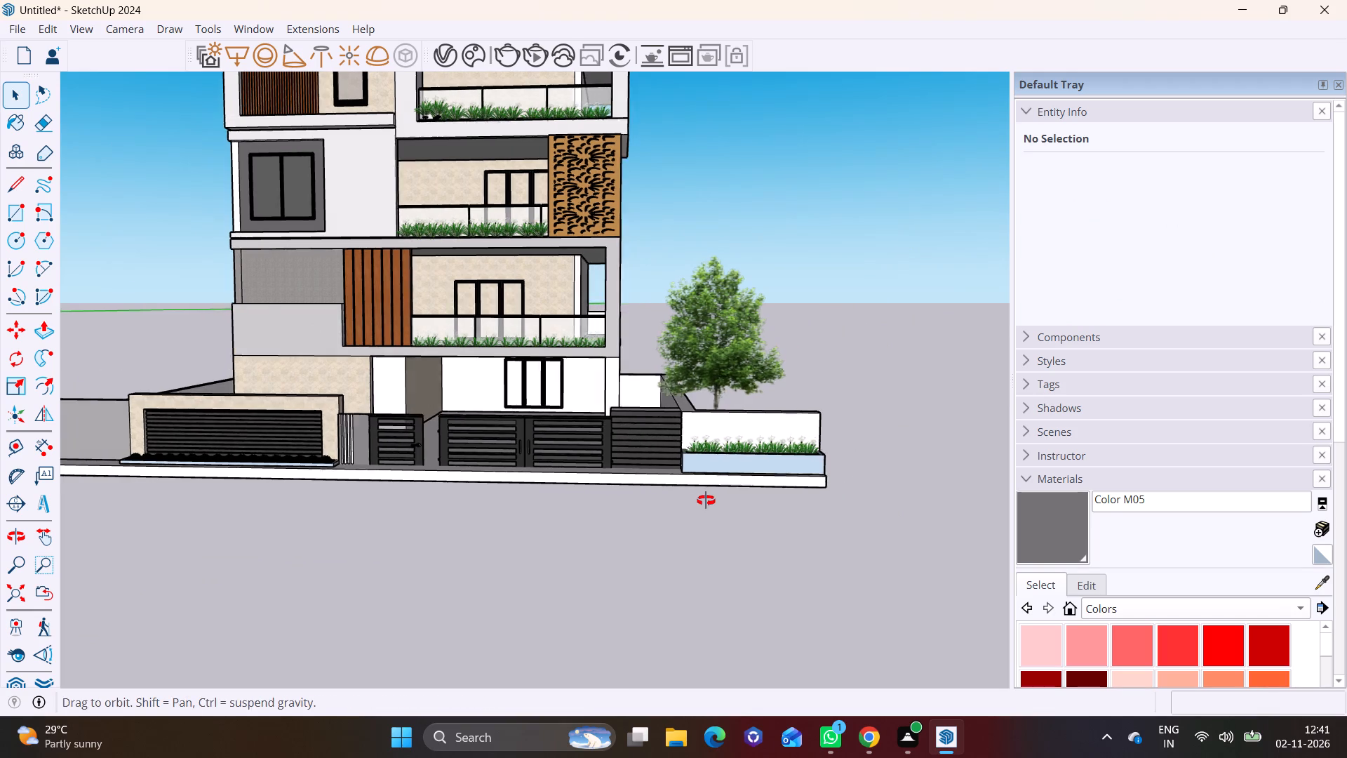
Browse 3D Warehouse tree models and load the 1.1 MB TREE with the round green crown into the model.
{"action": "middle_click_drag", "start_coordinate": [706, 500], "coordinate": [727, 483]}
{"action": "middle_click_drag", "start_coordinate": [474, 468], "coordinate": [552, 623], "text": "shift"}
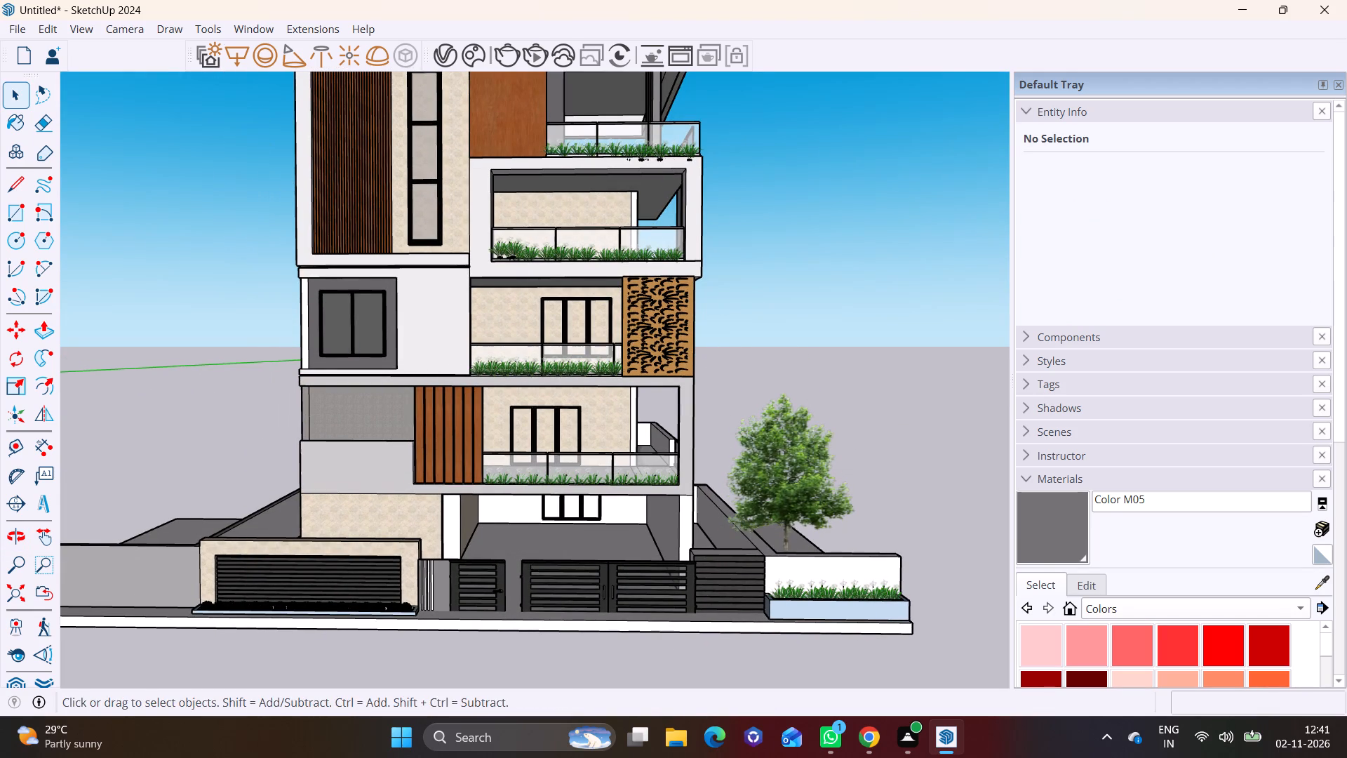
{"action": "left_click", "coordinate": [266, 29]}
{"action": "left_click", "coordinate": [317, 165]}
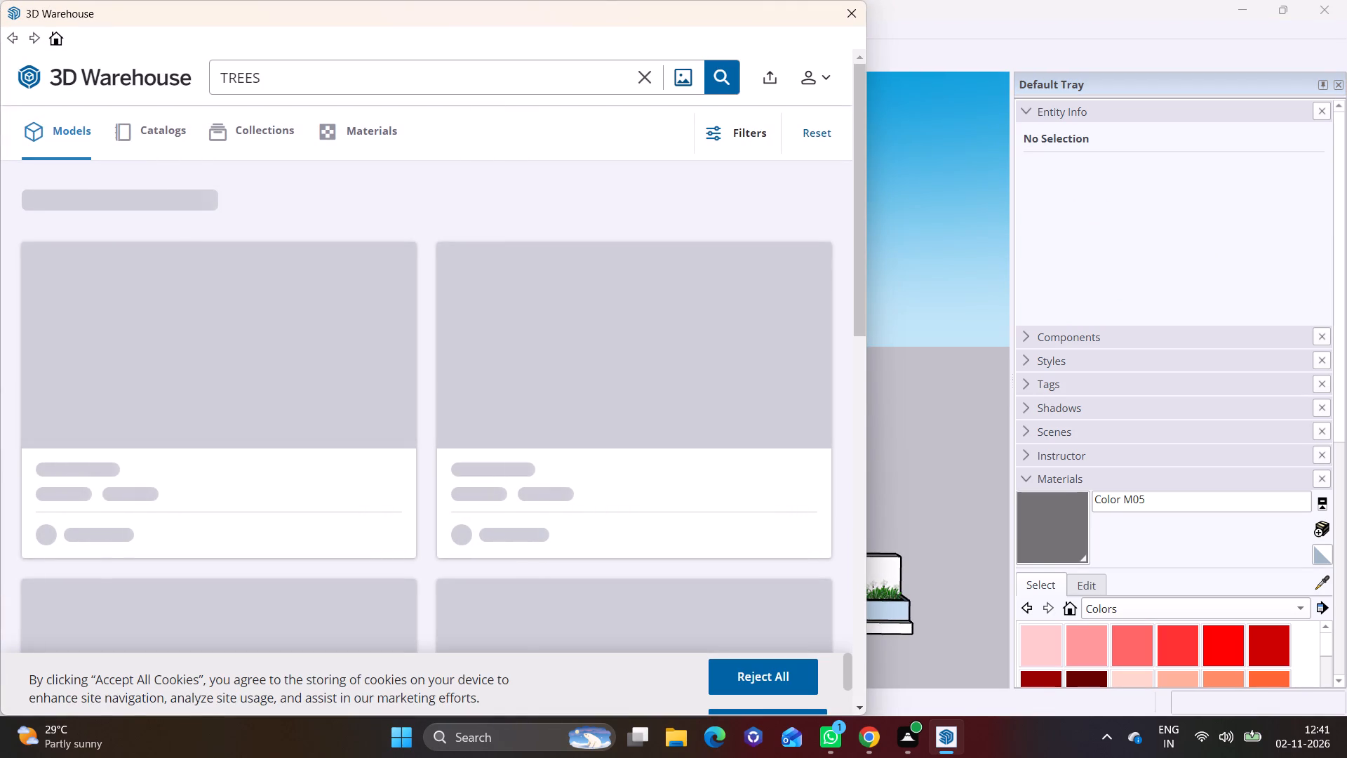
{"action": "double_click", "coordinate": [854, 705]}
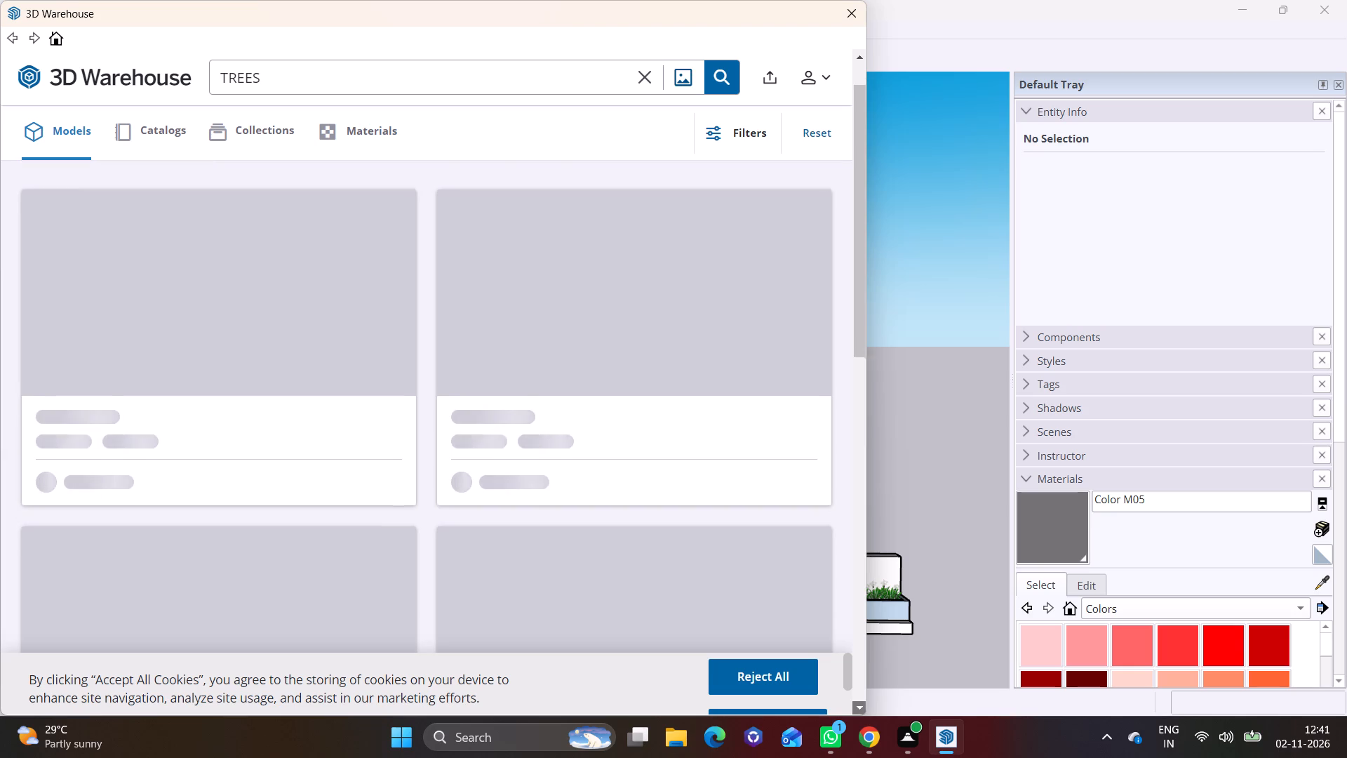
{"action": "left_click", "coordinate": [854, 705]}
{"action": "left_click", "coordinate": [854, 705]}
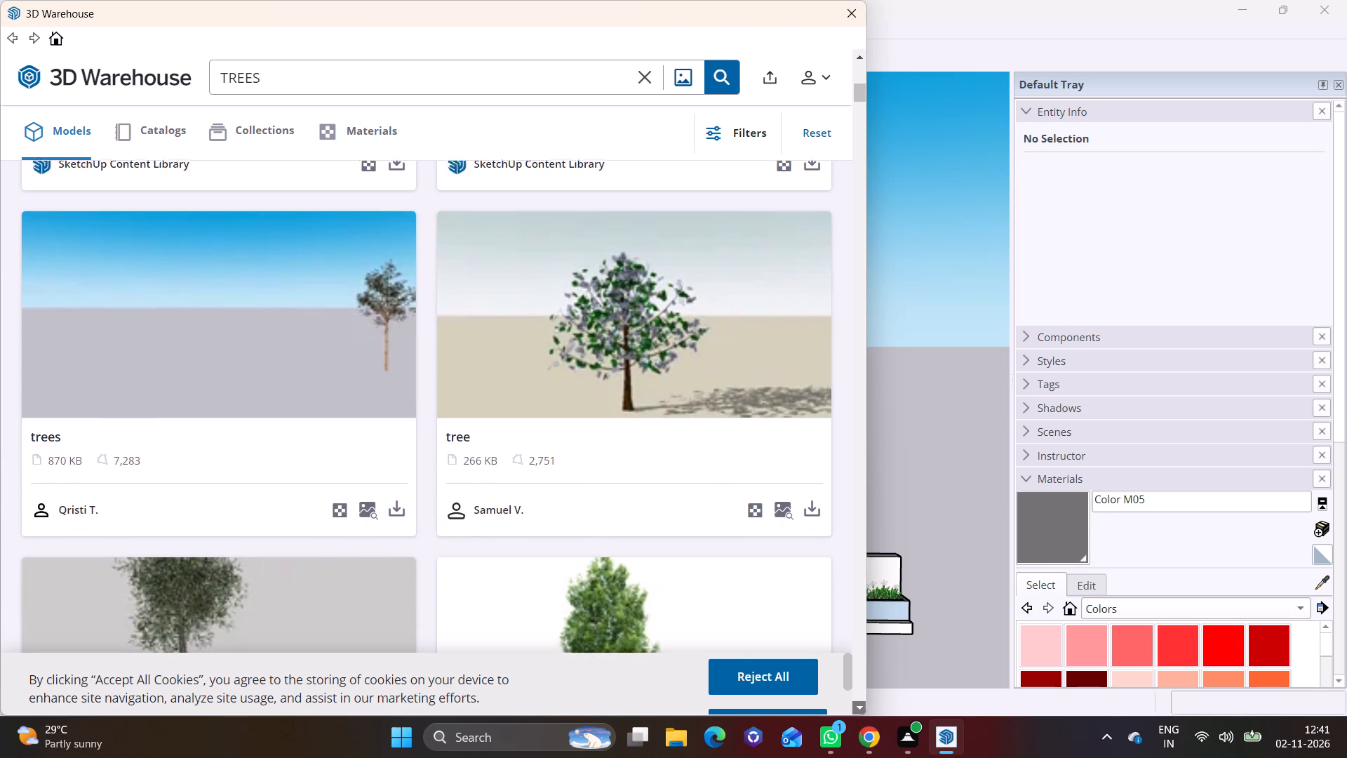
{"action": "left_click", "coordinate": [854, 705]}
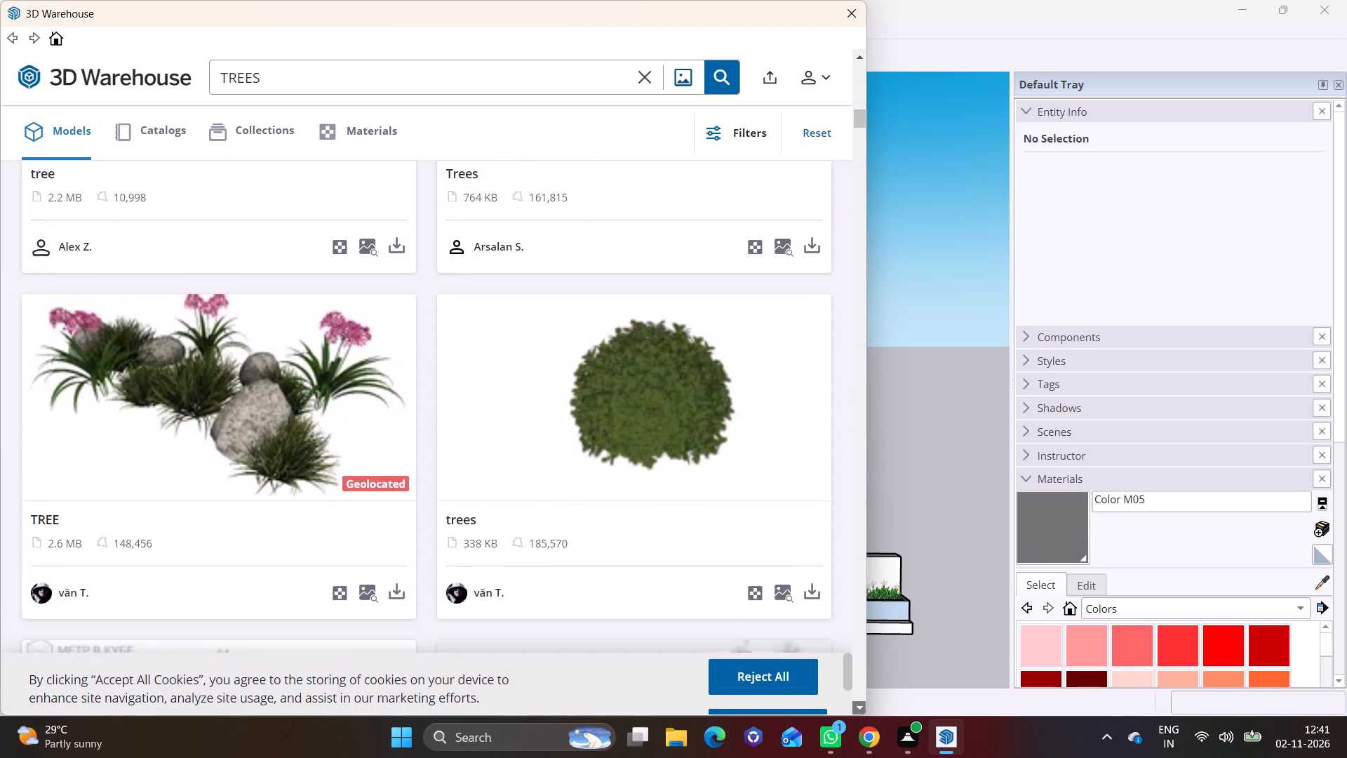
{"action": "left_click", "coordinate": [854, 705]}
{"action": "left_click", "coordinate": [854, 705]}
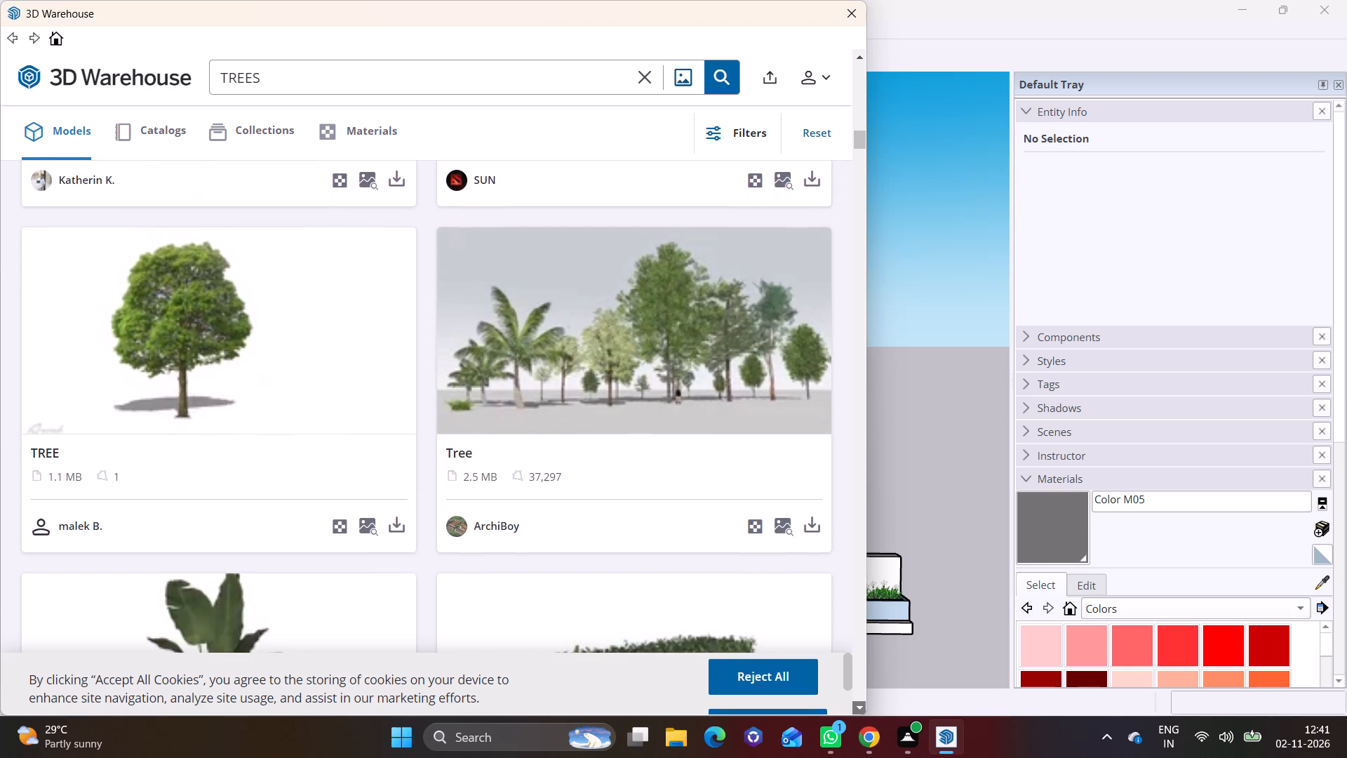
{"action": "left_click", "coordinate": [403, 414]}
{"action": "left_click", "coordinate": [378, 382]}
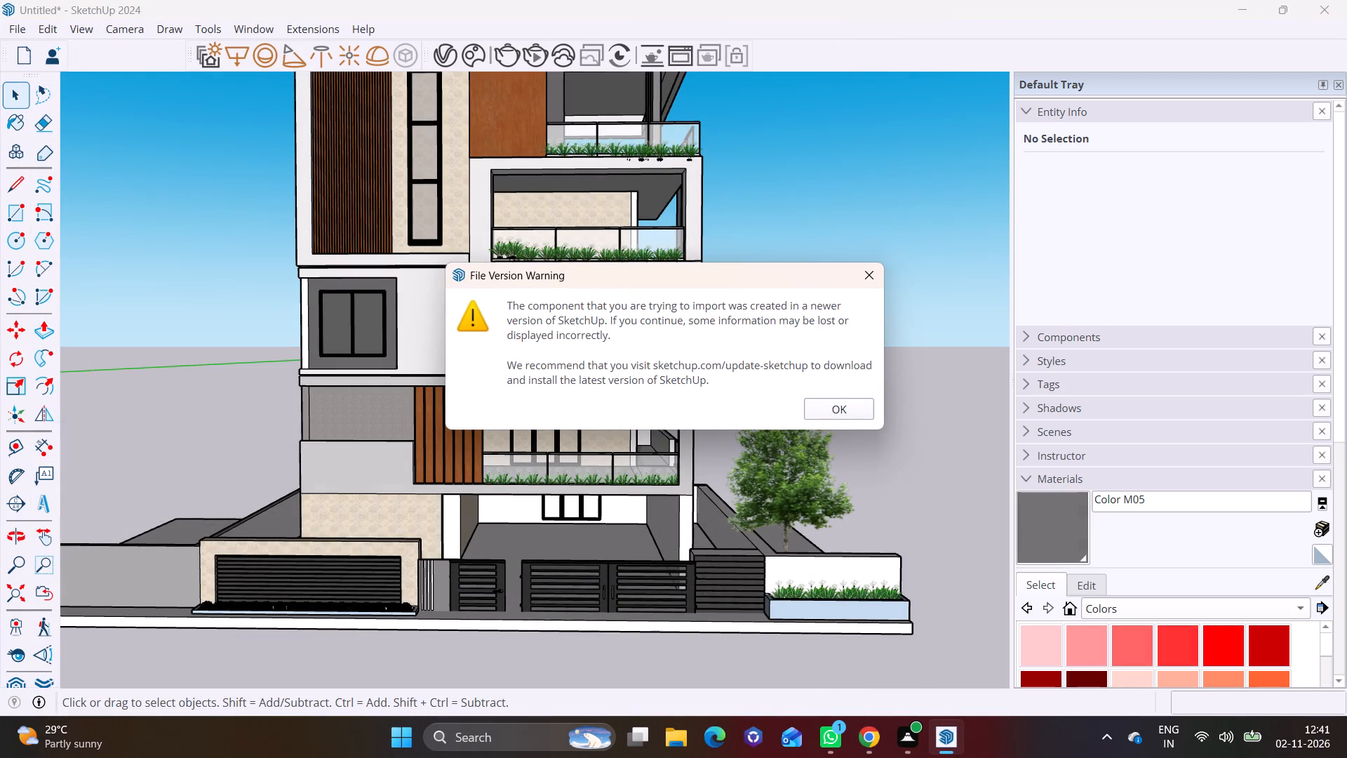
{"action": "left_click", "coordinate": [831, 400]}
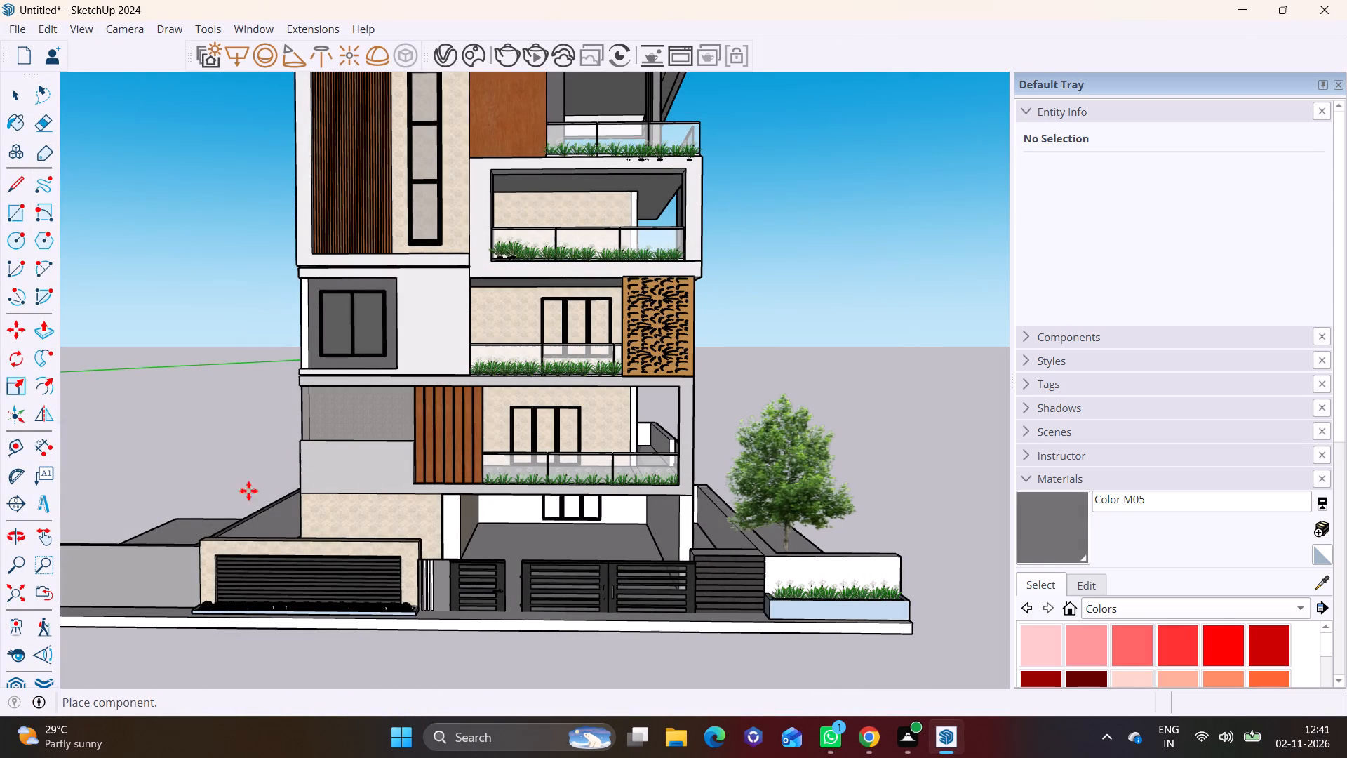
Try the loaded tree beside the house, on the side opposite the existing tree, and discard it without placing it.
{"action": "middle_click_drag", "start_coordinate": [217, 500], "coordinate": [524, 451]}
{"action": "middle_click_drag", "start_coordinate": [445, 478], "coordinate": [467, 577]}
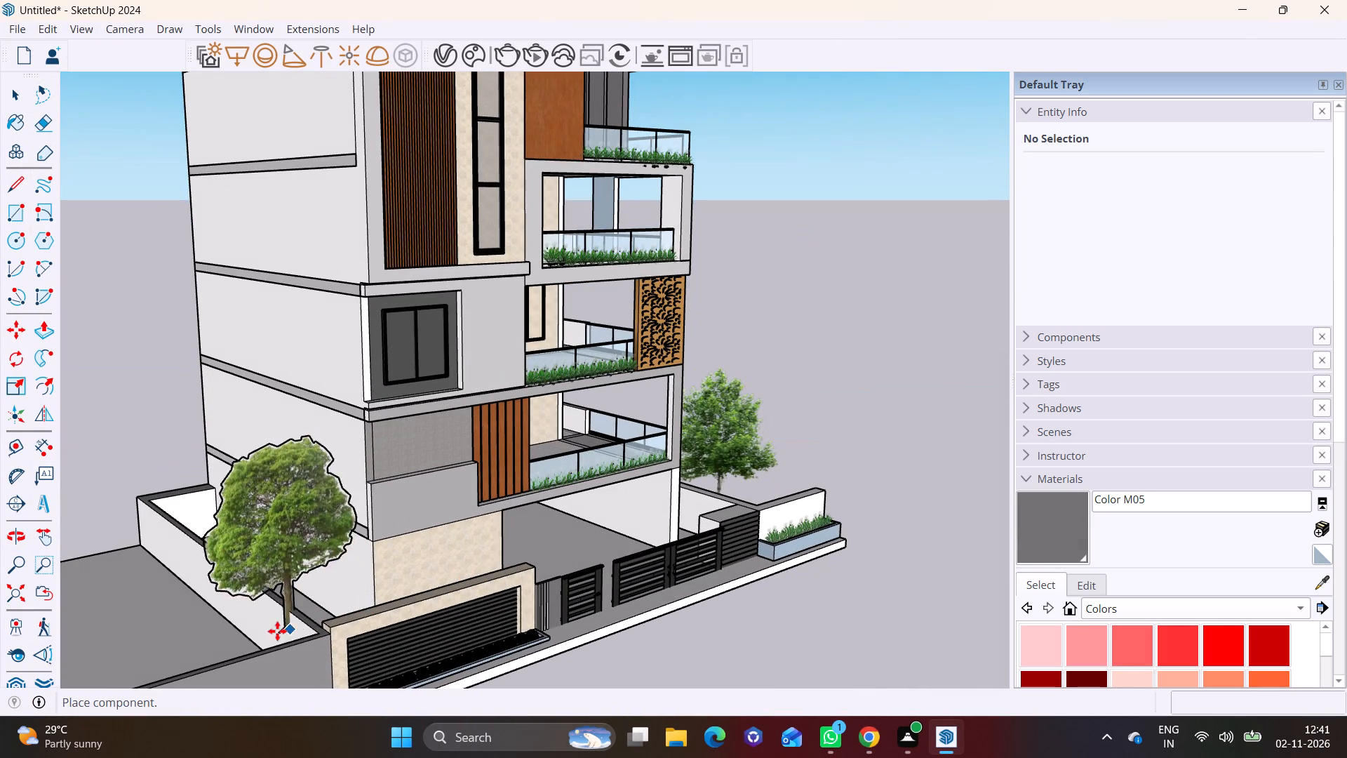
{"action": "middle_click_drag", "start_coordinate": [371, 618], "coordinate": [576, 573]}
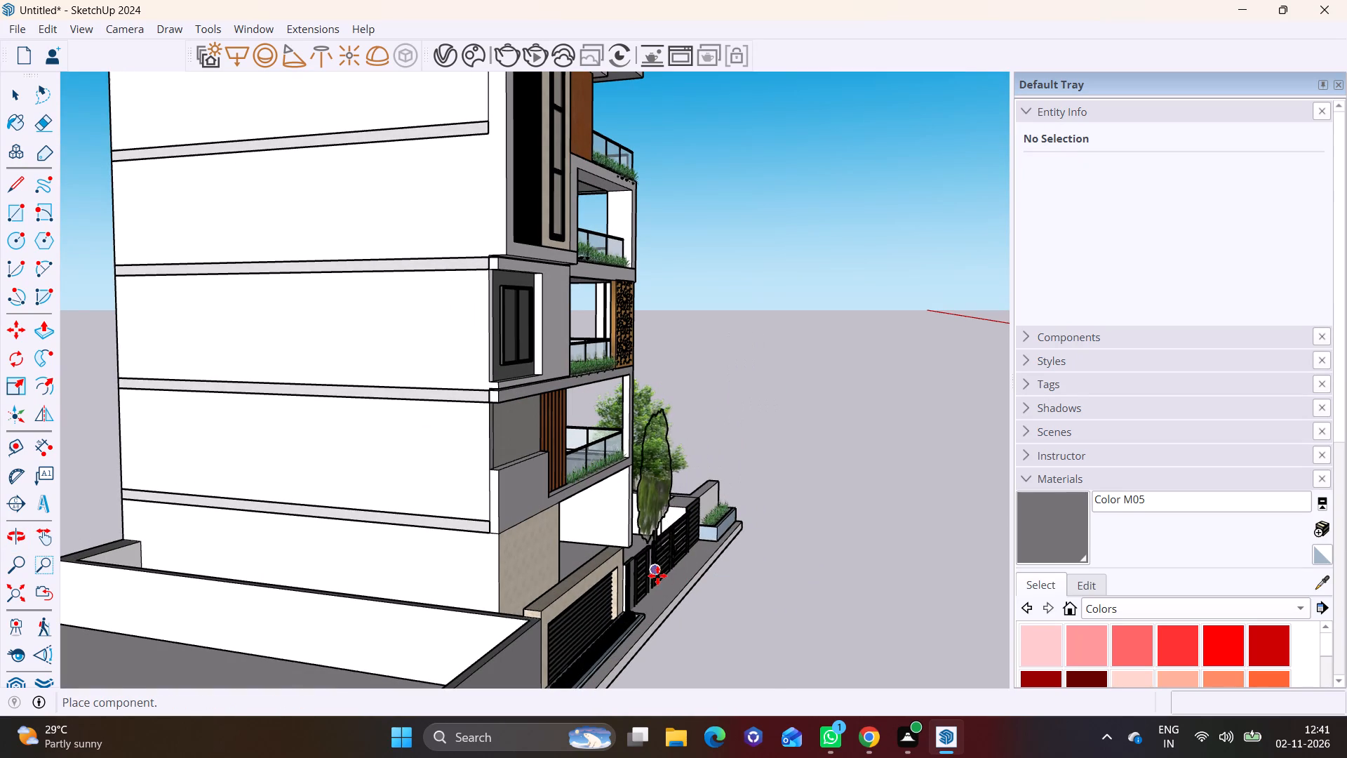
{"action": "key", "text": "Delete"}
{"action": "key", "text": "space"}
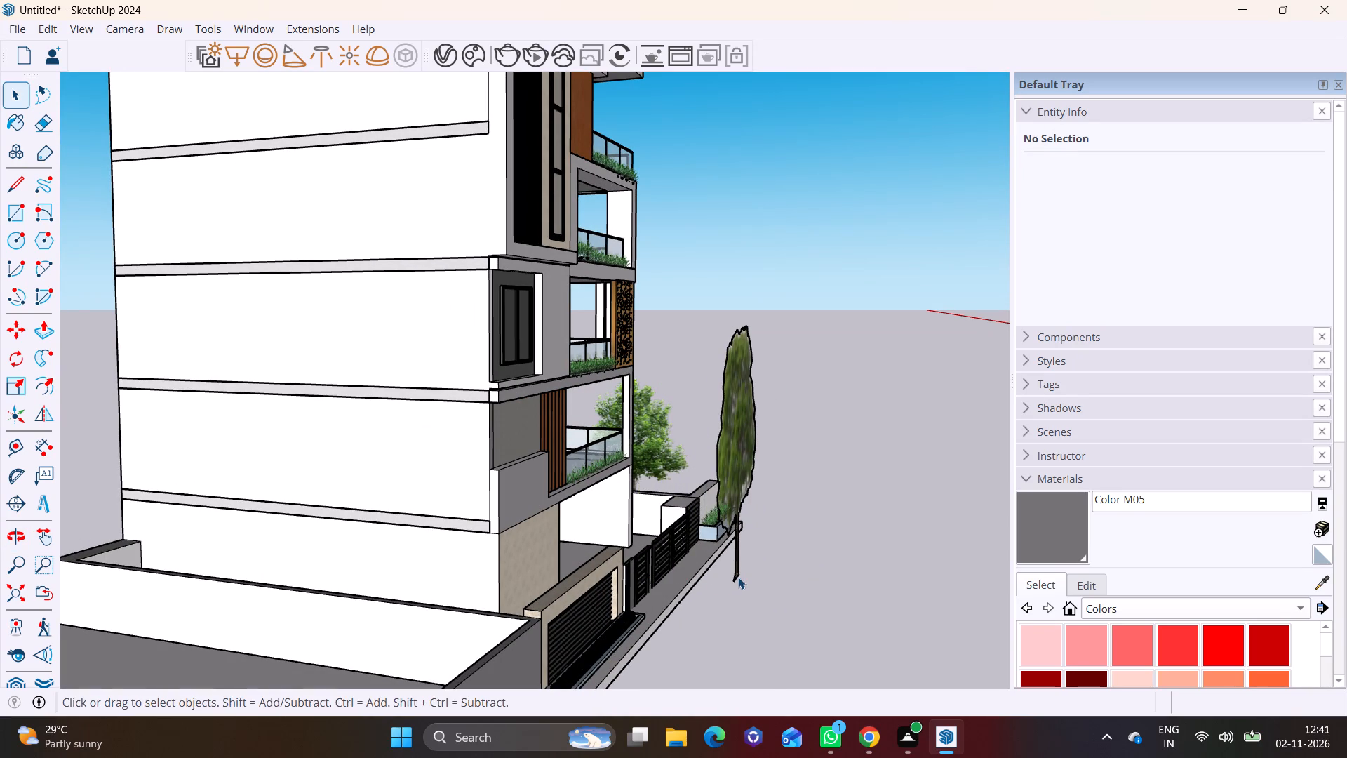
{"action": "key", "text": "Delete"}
Examine the whole front elevation, the boundary wall and gates, and the remaining side tree from several angles.
{"action": "middle_click_drag", "start_coordinate": [738, 577], "coordinate": [350, 581]}
{"action": "scroll", "coordinate": [490, 551], "scroll_direction": "down", "scroll_amount": 5}
{"action": "middle_click_drag", "start_coordinate": [466, 537], "coordinate": [400, 511]}
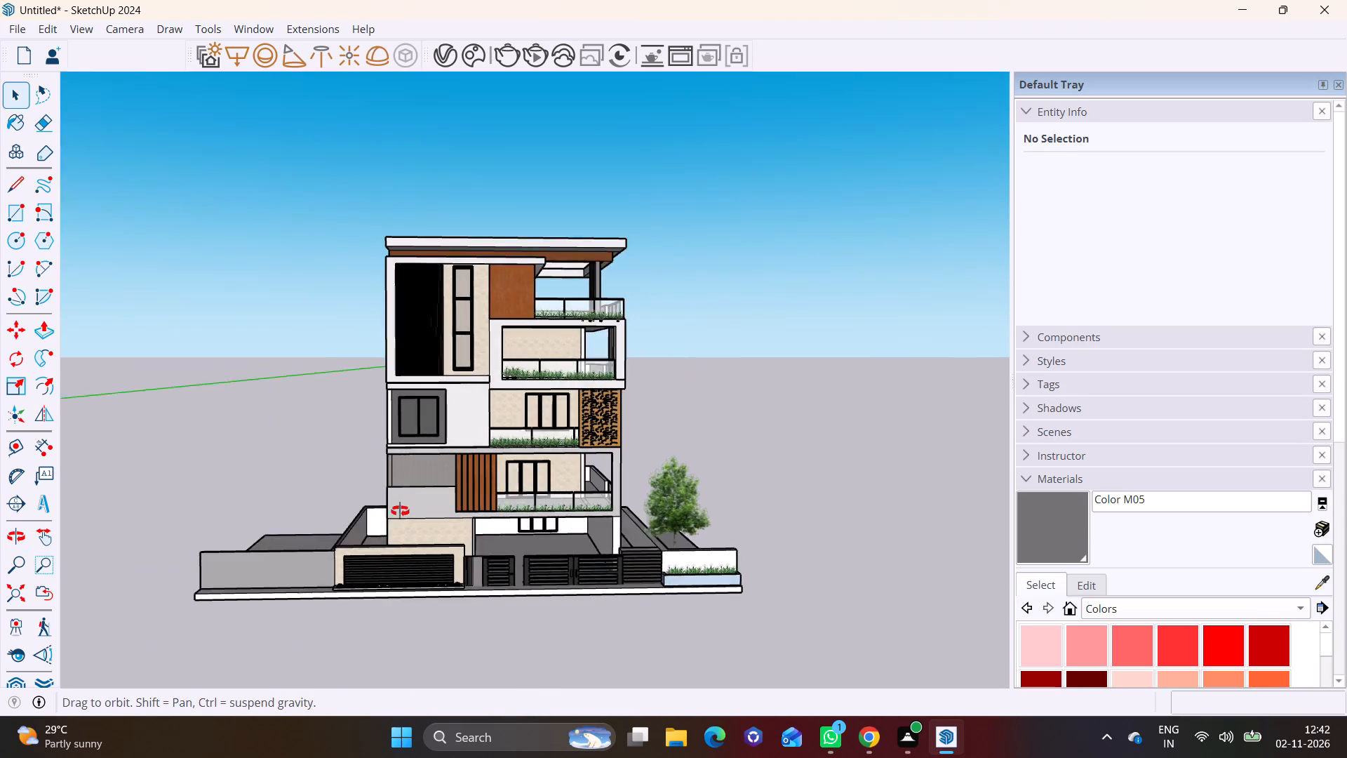
{"action": "middle_click_drag", "start_coordinate": [400, 511], "coordinate": [281, 536]}
{"action": "scroll", "coordinate": [443, 531], "scroll_direction": "up", "scroll_amount": 2}
{"action": "middle_click_drag", "start_coordinate": [444, 538], "coordinate": [476, 465]}
{"action": "scroll", "coordinate": [512, 487], "scroll_direction": "up", "scroll_amount": 2}
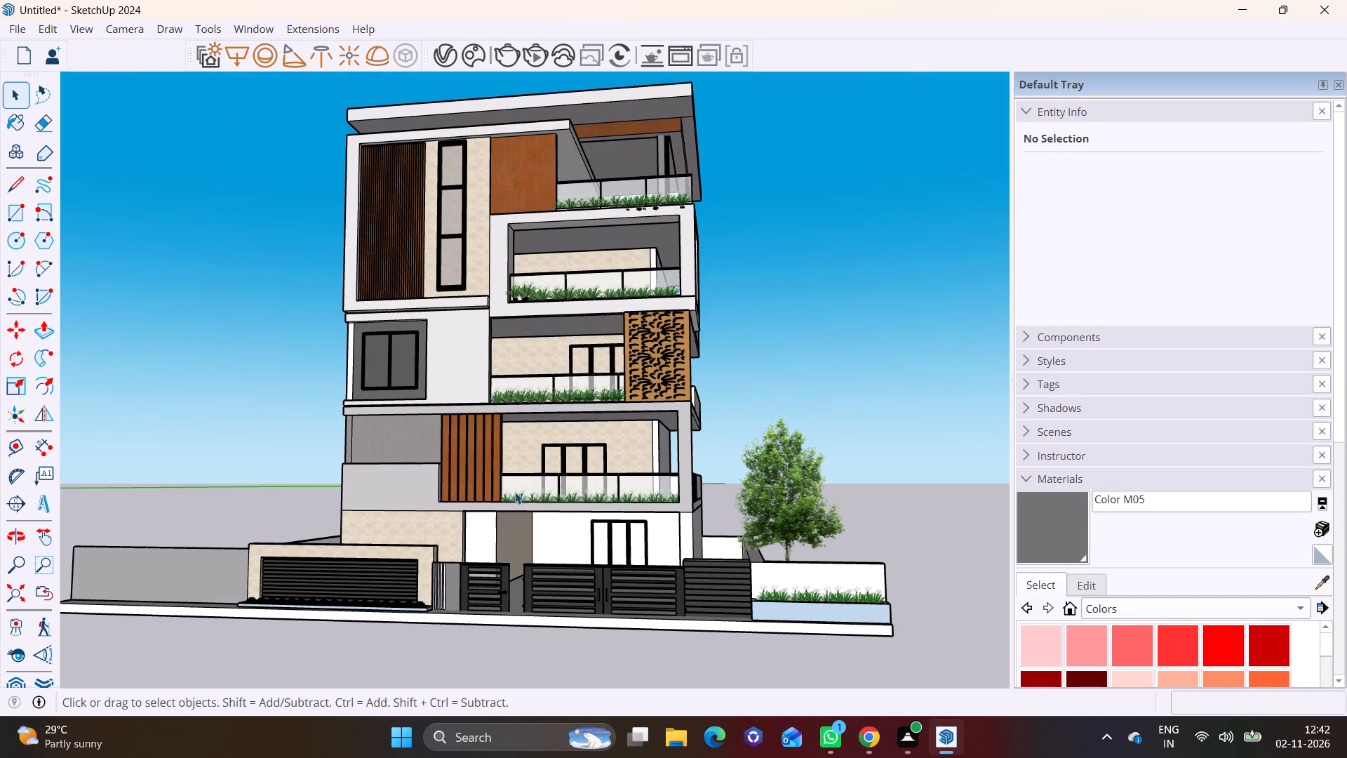
{"action": "middle_click_drag", "start_coordinate": [524, 496], "coordinate": [617, 529], "text": "shift"}
{"action": "middle_click_drag", "start_coordinate": [476, 577], "coordinate": [483, 473], "text": "shift"}
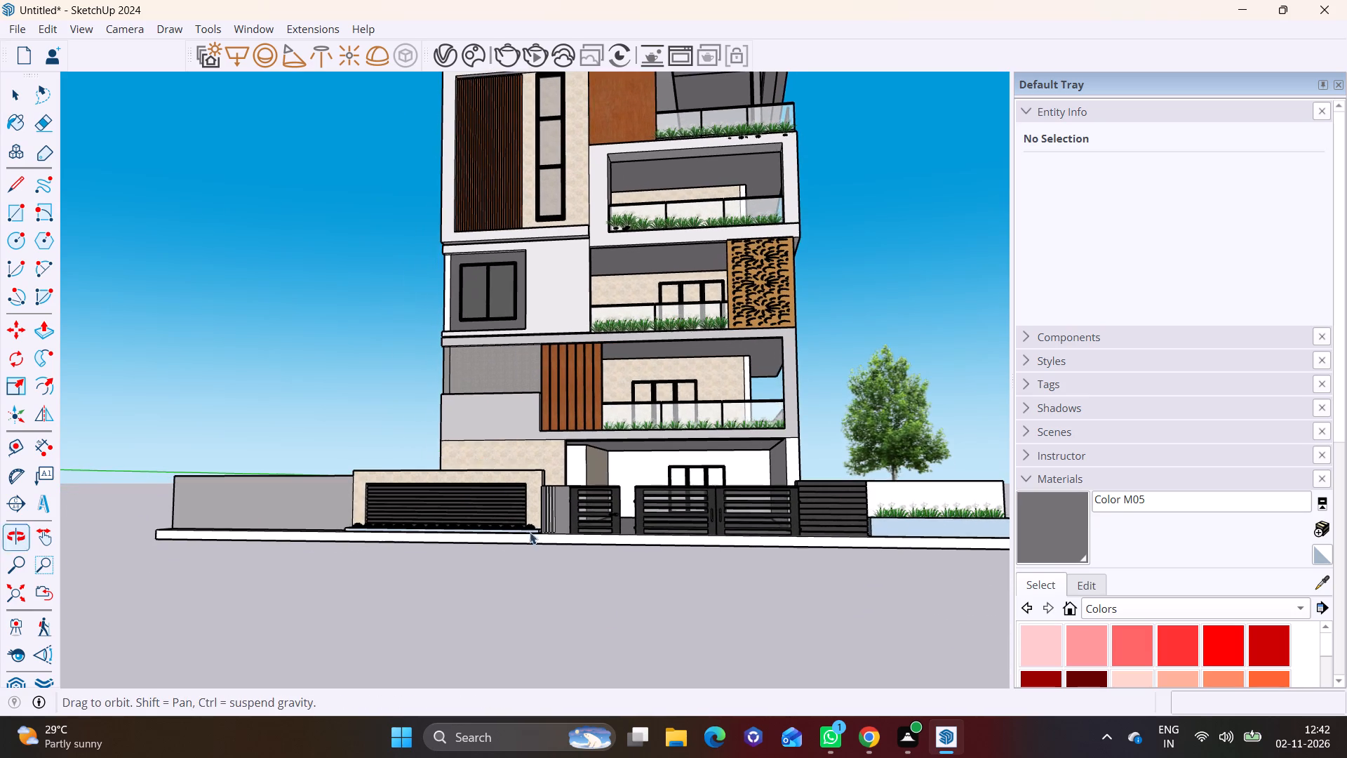
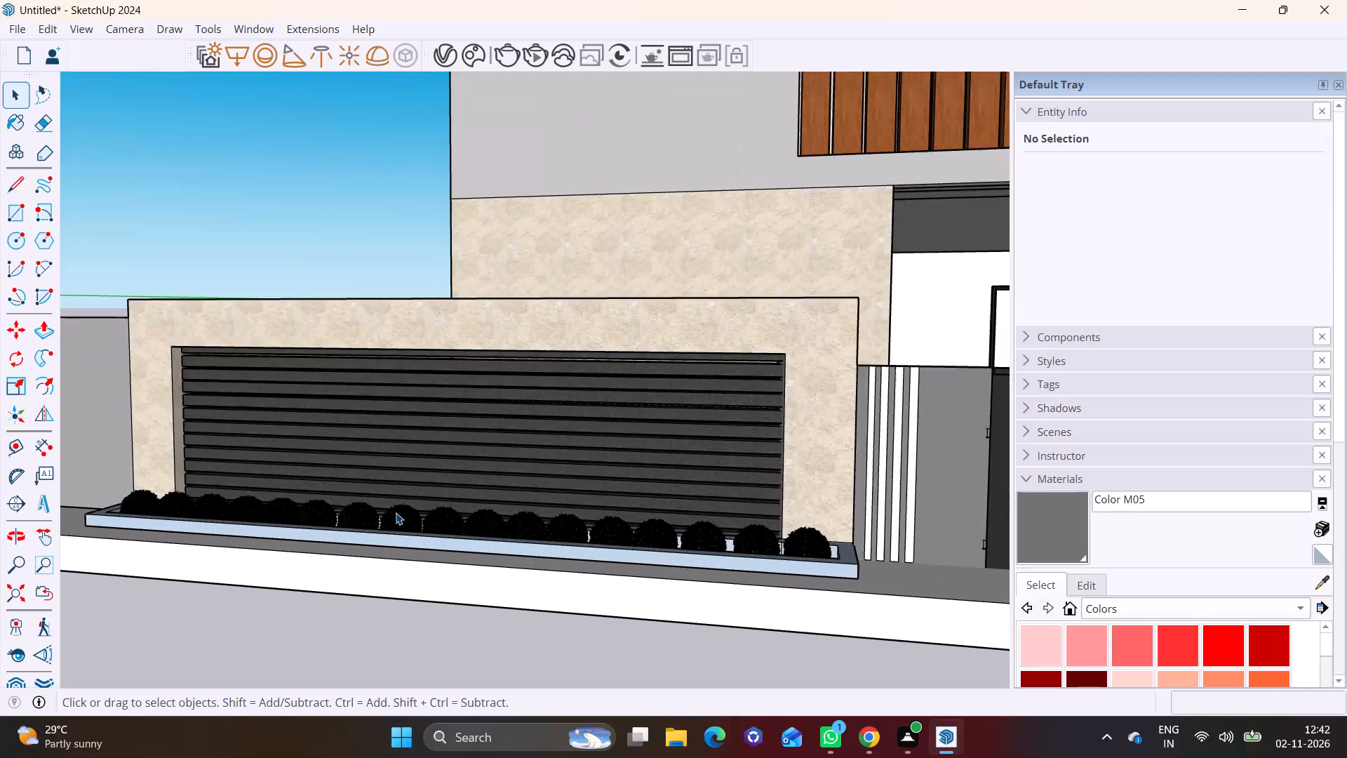
Delete the five boxwood balls next to the end ball in the planter below the slatted boundary wall.
{"action": "middle_click_drag", "start_coordinate": [390, 500], "coordinate": [631, 483]}
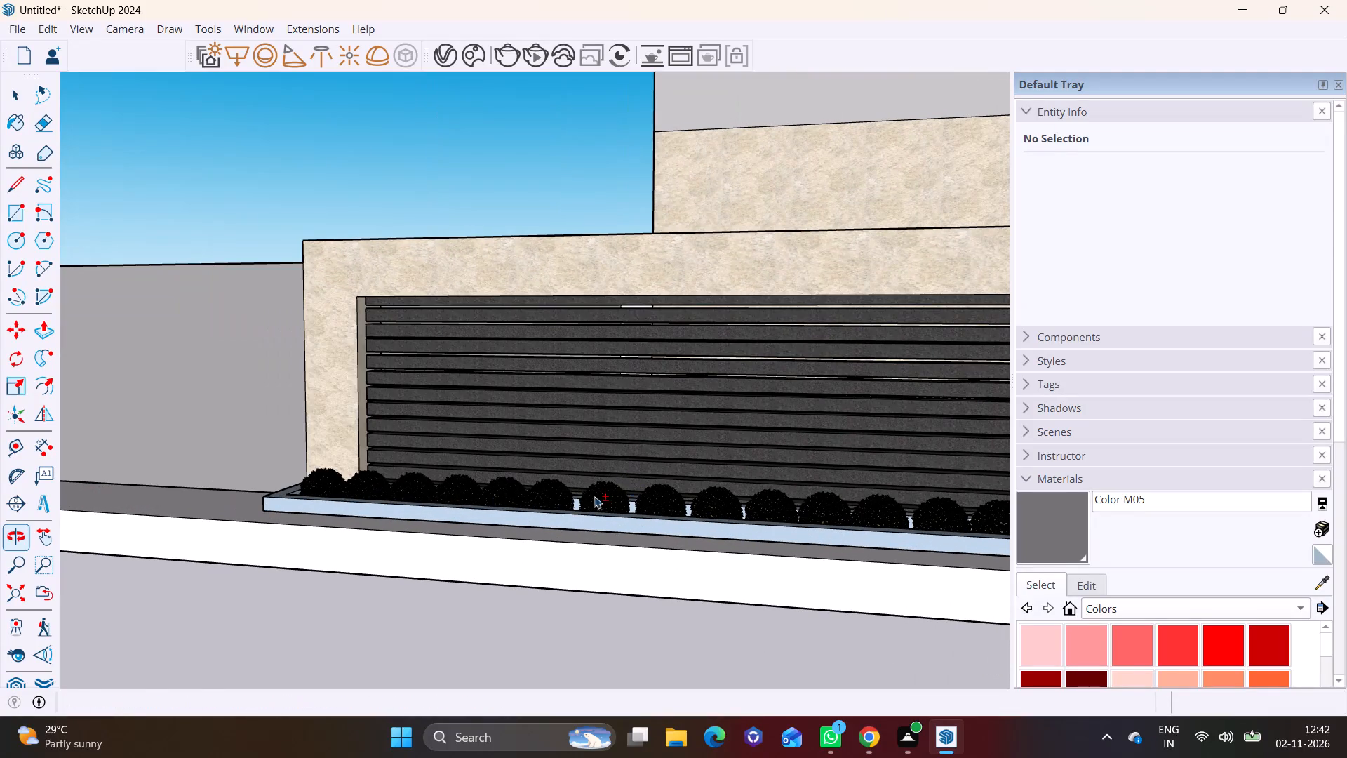
{"action": "scroll", "coordinate": [381, 486], "scroll_direction": "up", "scroll_amount": 7}
{"action": "middle_click_drag", "start_coordinate": [379, 486], "coordinate": [558, 488], "text": "shift"}
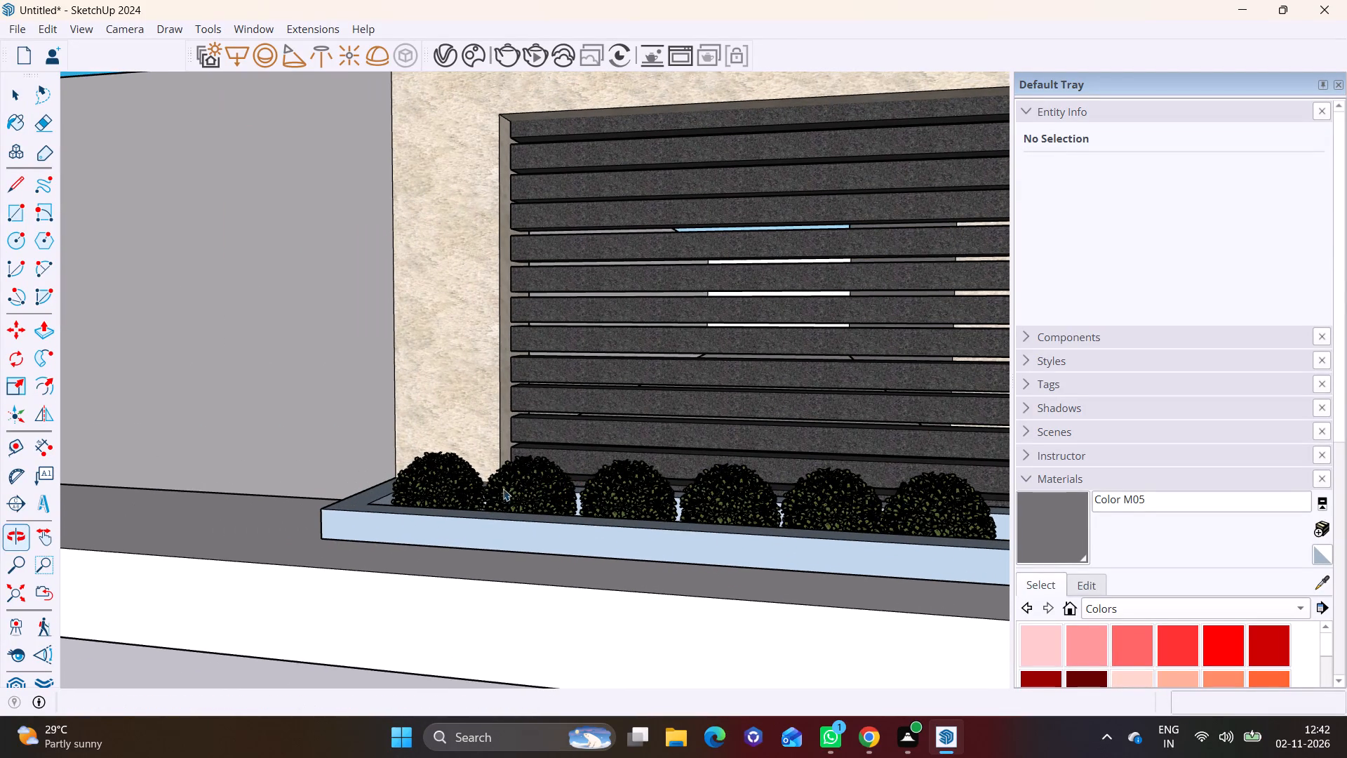
{"action": "left_click", "coordinate": [523, 489]}
{"action": "key", "text": "Delete"}
{"action": "left_click", "coordinate": [610, 503]}
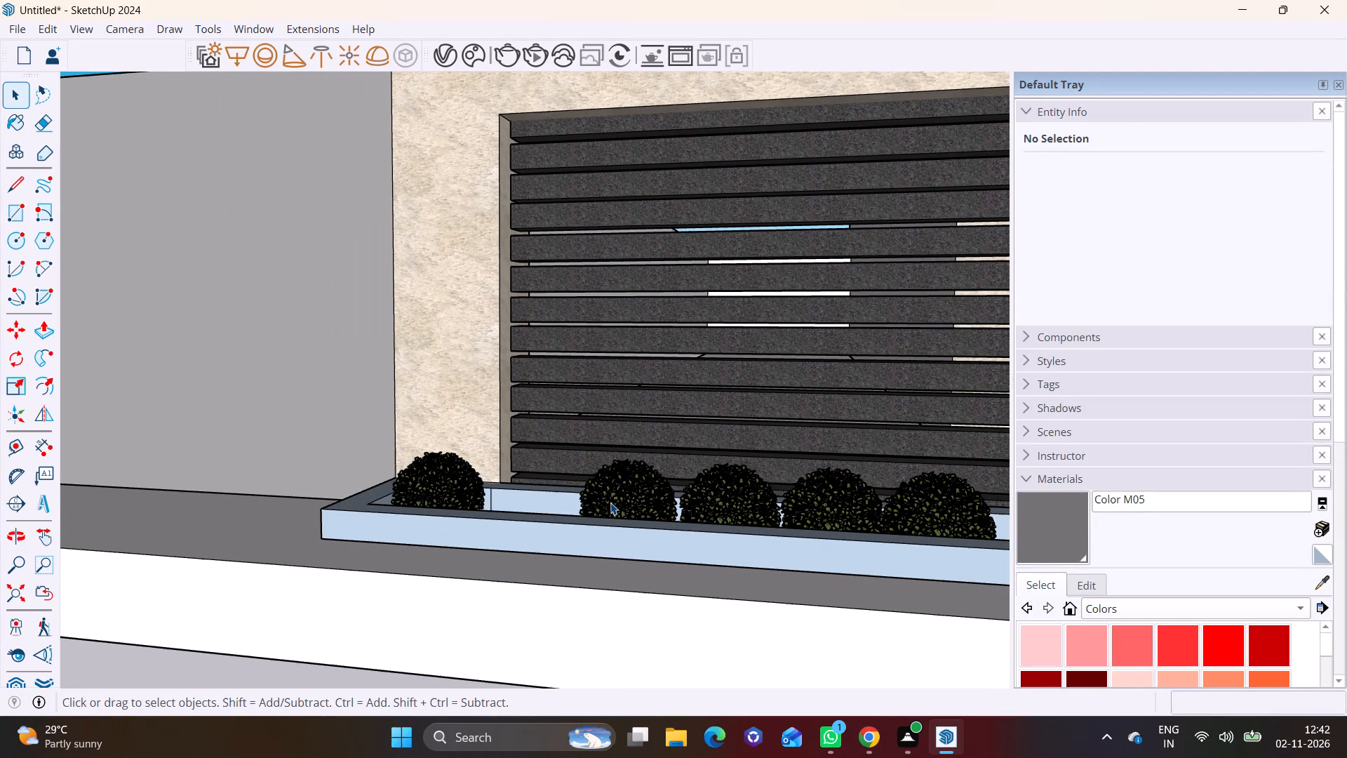
{"action": "key", "text": "Delete"}
{"action": "left_click", "coordinate": [737, 515]}
{"action": "key", "text": "Delete"}
{"action": "left_click", "coordinate": [828, 515]}
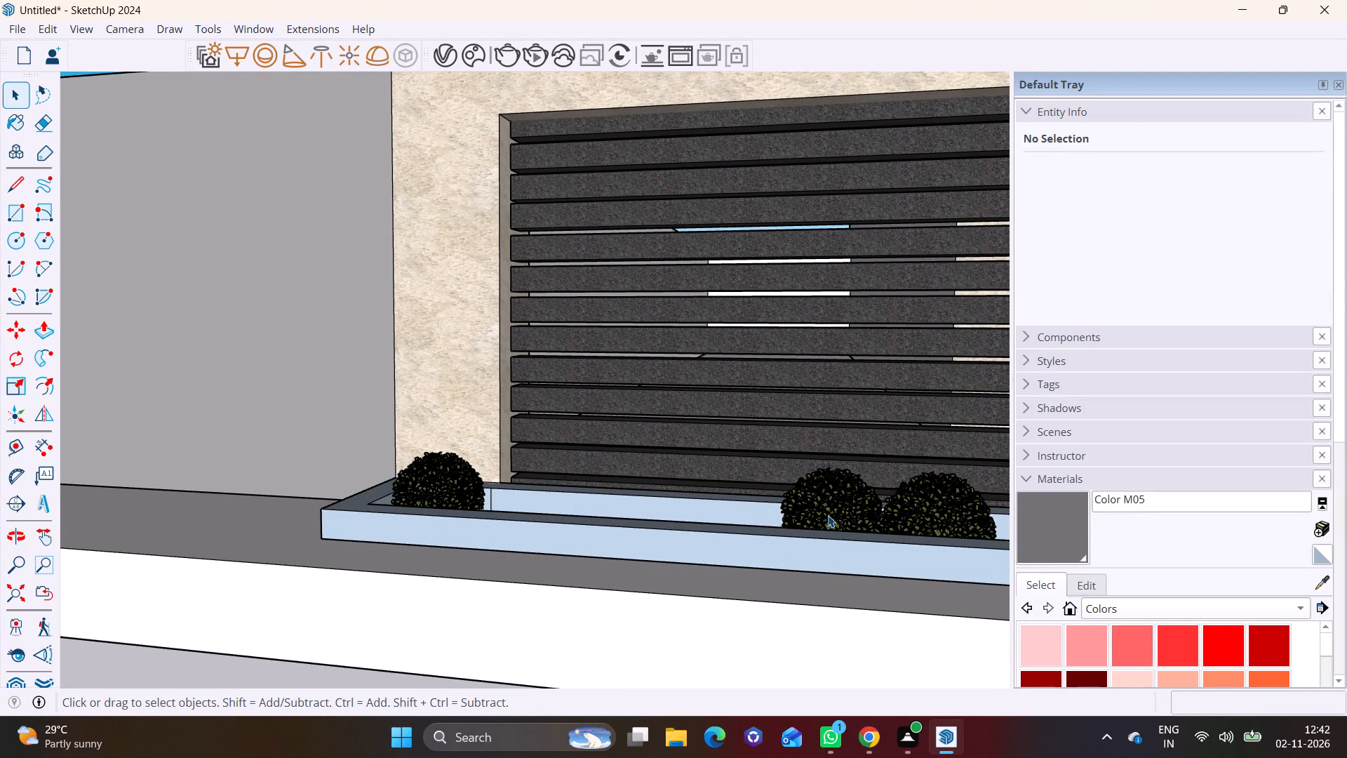
{"action": "key", "text": "Delete"}
{"action": "left_click", "coordinate": [921, 521]}
{"action": "key", "text": "Delete"}
Scale the remaining end boxwood ball by about 1.46 along the planter's length and about 1.48 in height.
{"action": "left_click", "coordinate": [468, 486]}
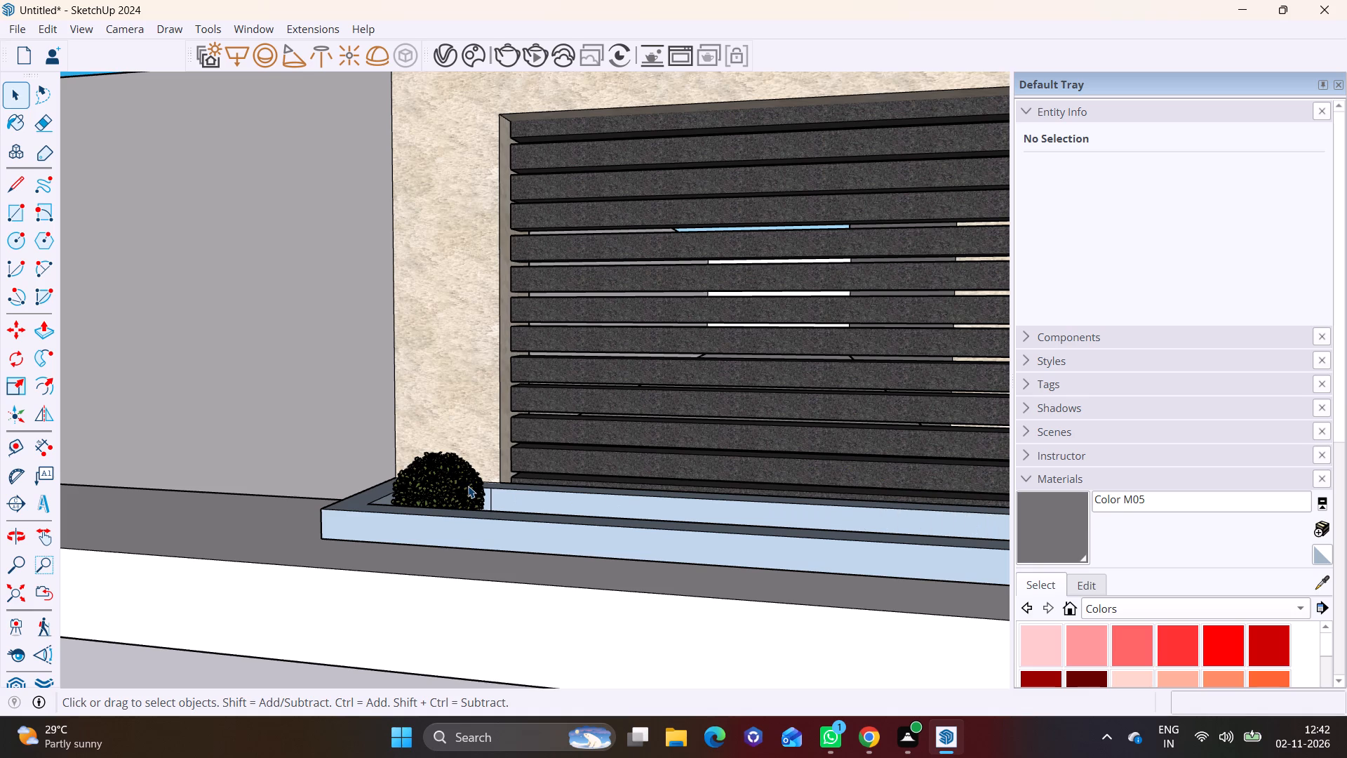
{"action": "scroll", "coordinate": [468, 488], "scroll_direction": "up", "scroll_amount": 8}
{"action": "left_click", "coordinate": [15, 384]}
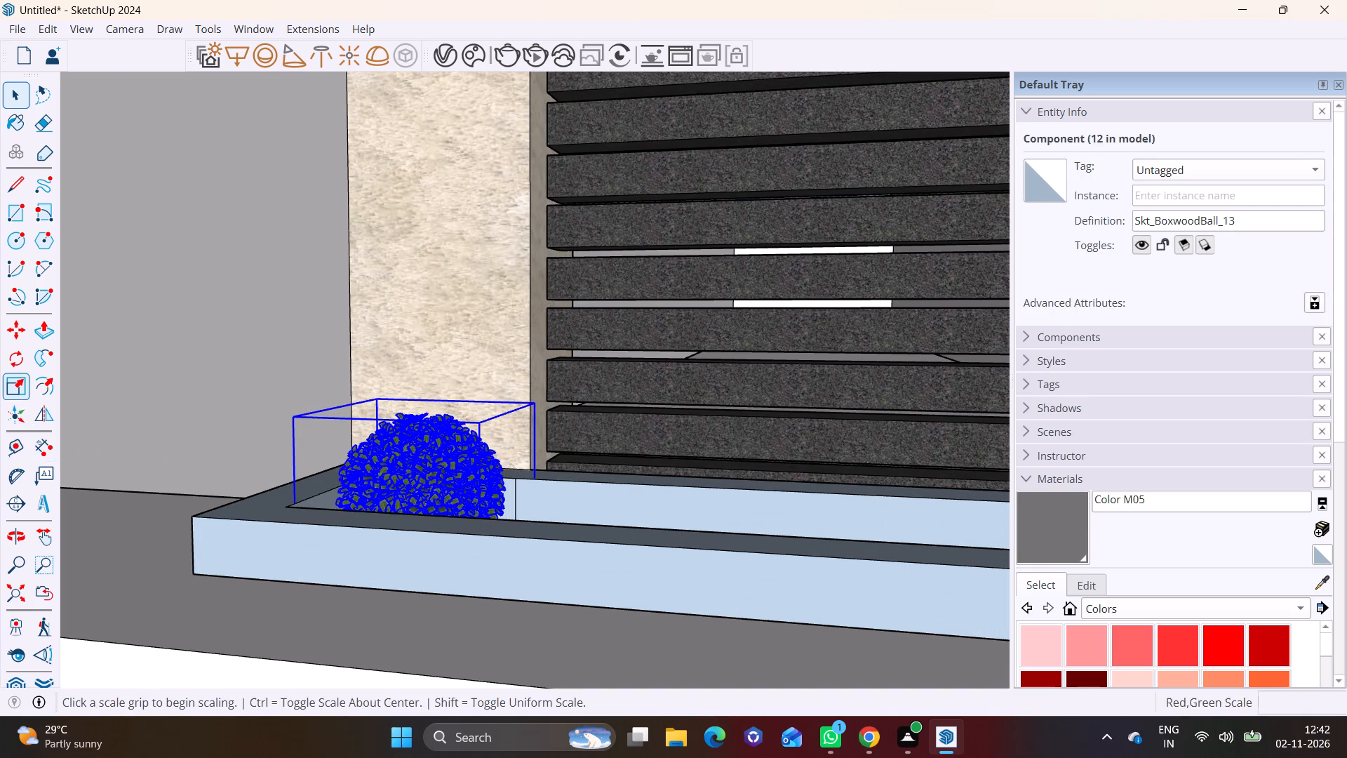
{"action": "left_click", "coordinate": [512, 498]}
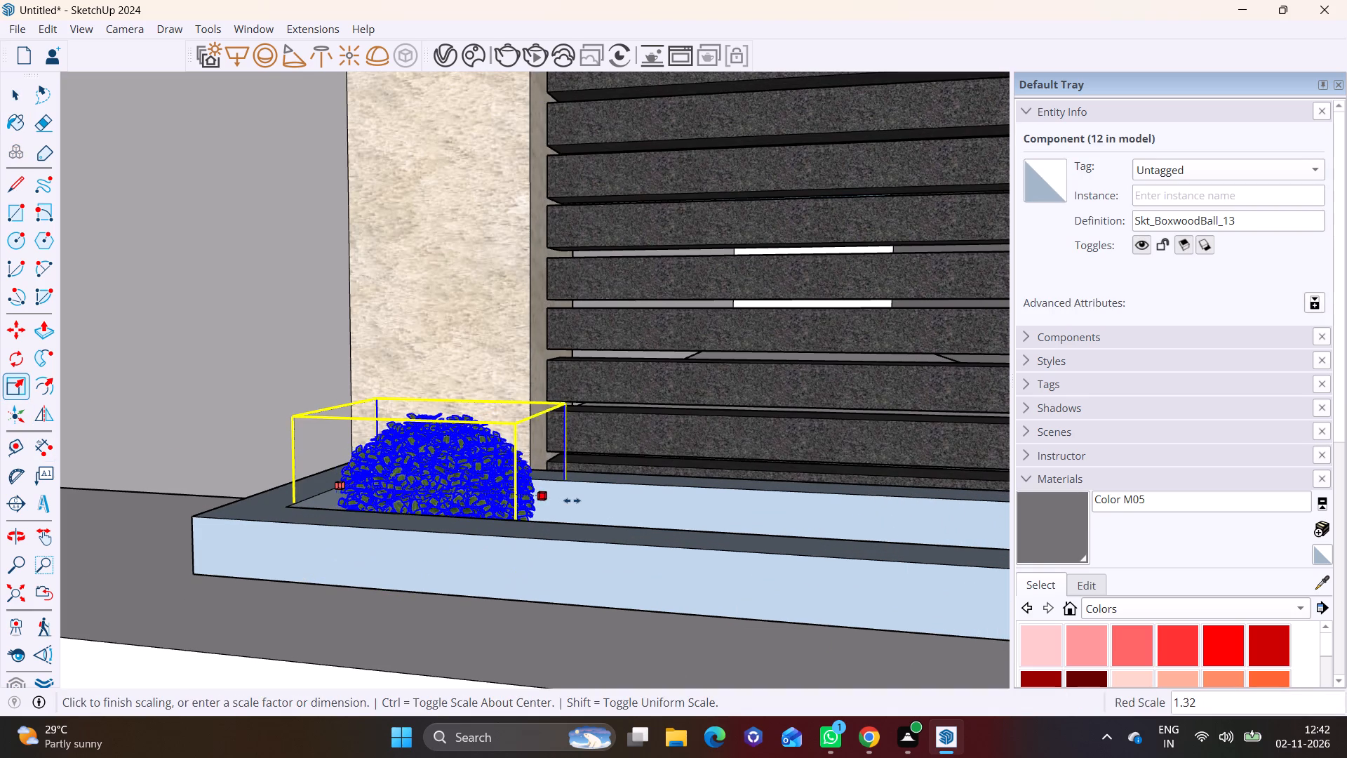
{"action": "left_click", "coordinate": [594, 500]}
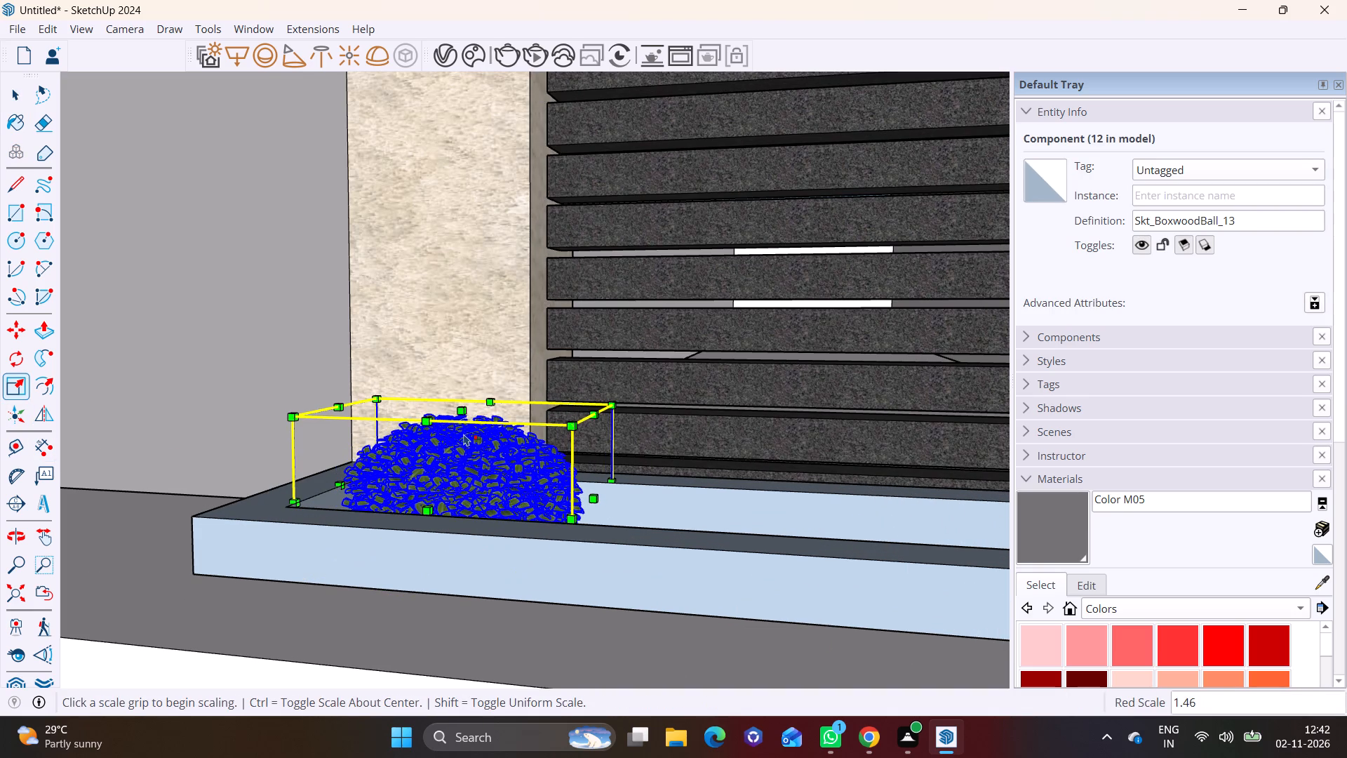
{"action": "left_click", "coordinate": [467, 412]}
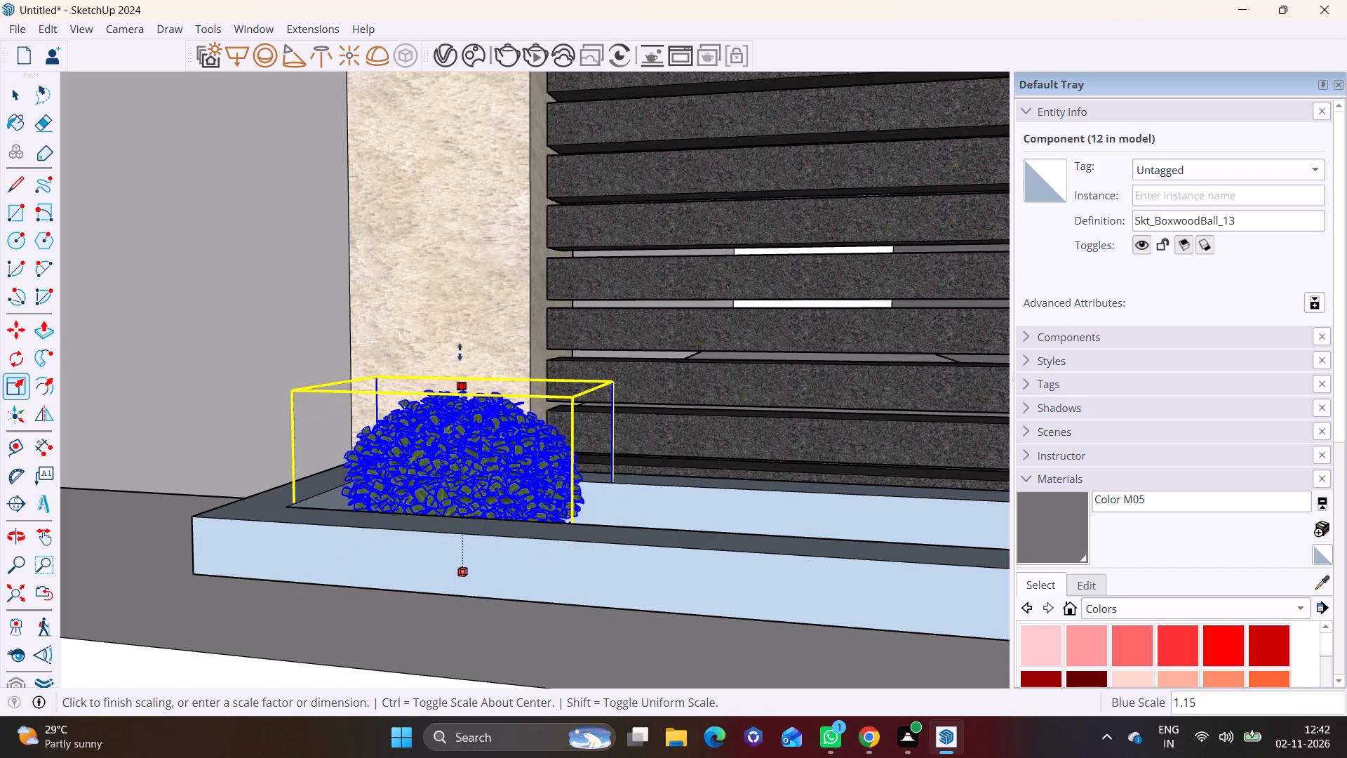
{"action": "left_click", "coordinate": [452, 331]}
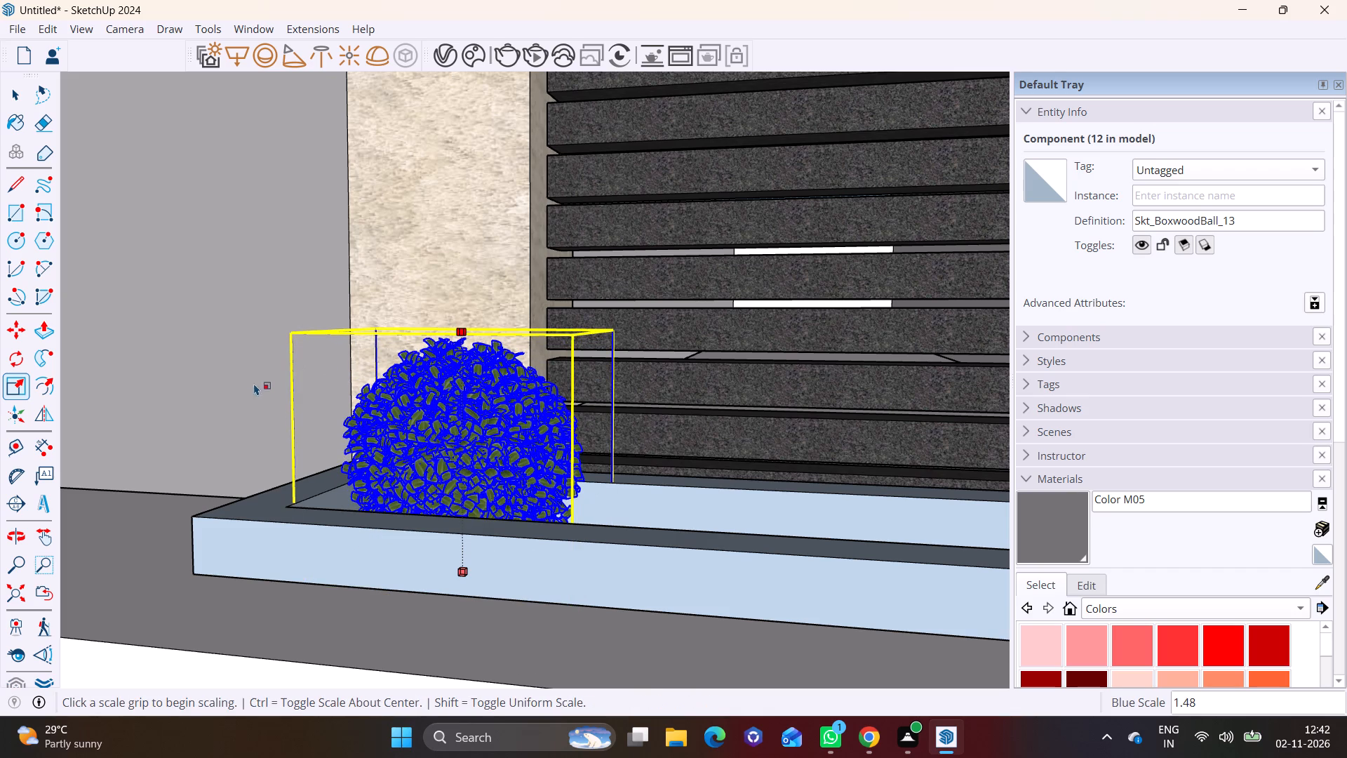
{"action": "key", "text": "space"}
Delete all the other small boxwood balls from the planter, keeping only the enlarged one at its end.
{"action": "scroll", "coordinate": [215, 383], "scroll_direction": "down", "scroll_amount": 13}
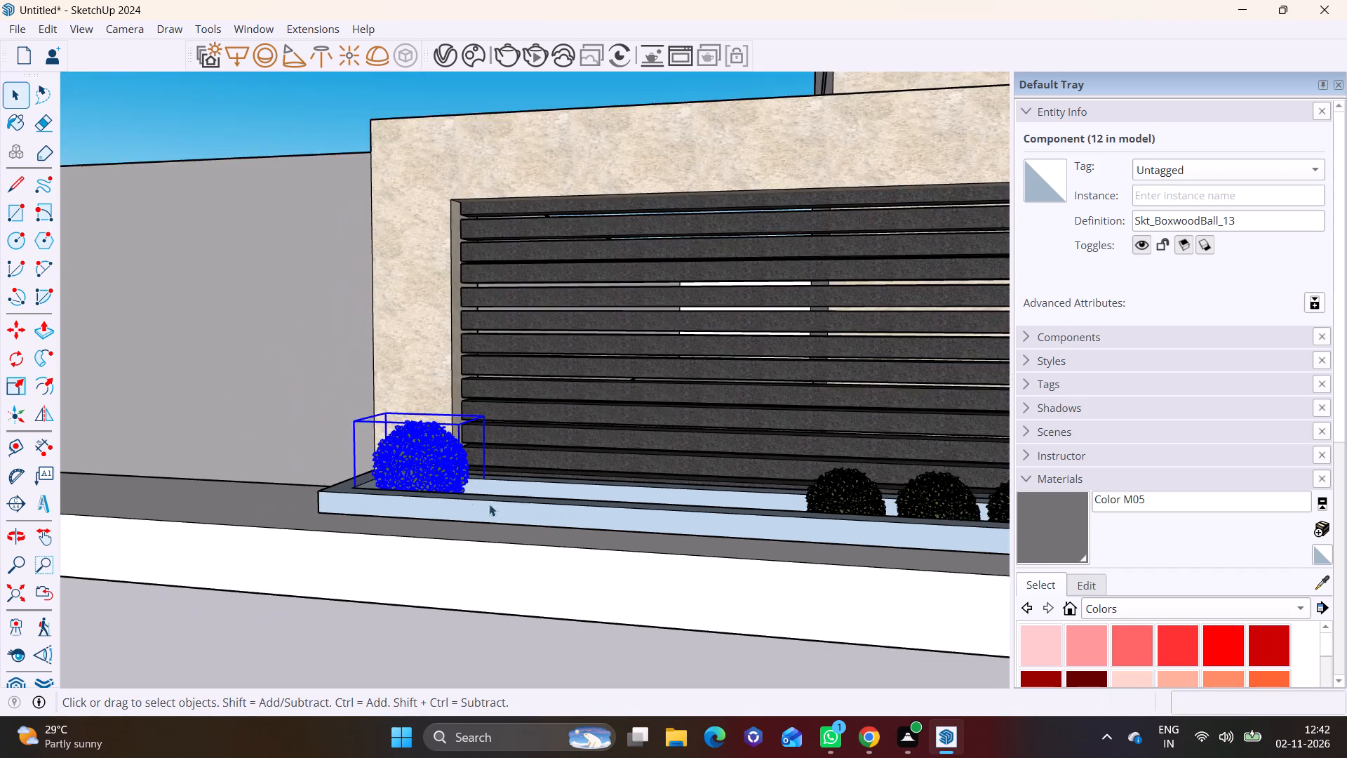
{"action": "scroll", "coordinate": [489, 504], "scroll_direction": "down", "scroll_amount": 4}
{"action": "middle_click_drag", "start_coordinate": [616, 512], "coordinate": [269, 481], "text": "shift"}
{"action": "left_click", "coordinate": [418, 474]}
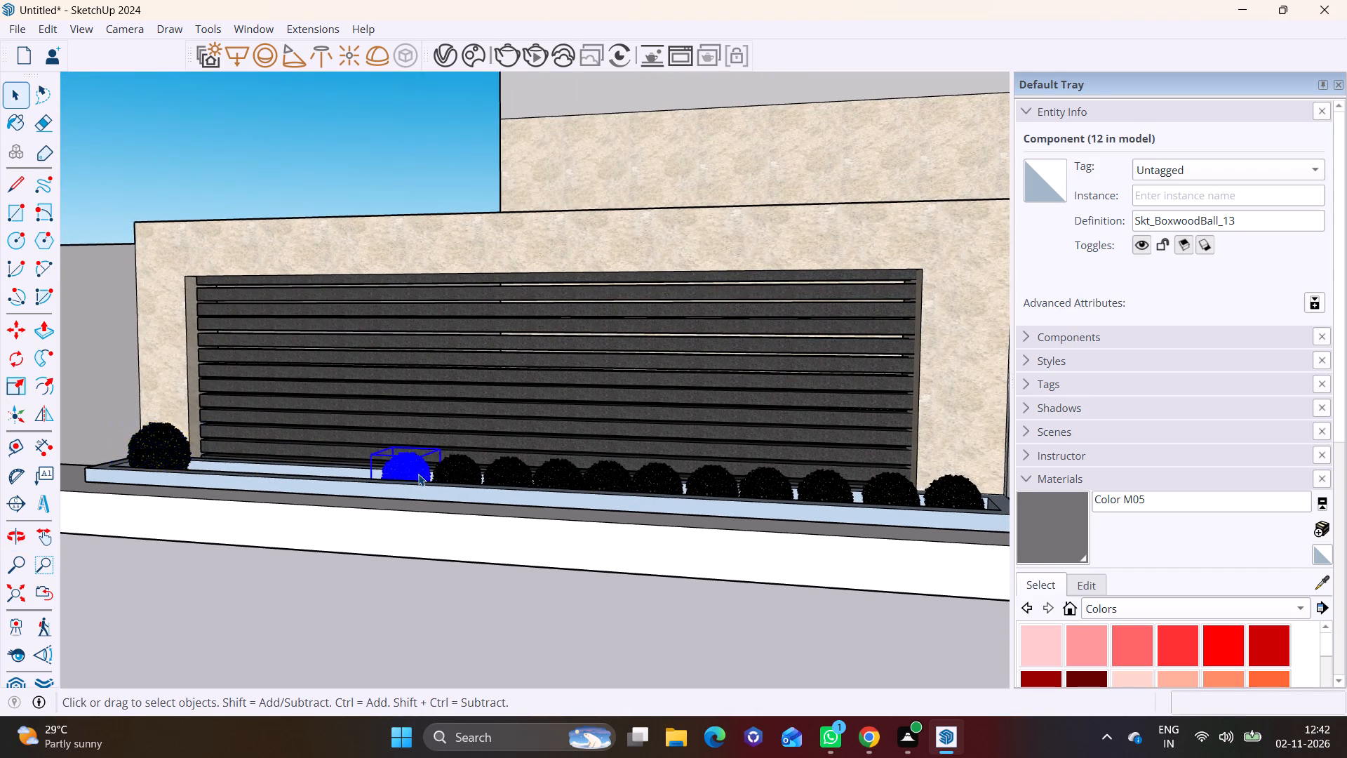
{"action": "key", "text": "Delete"}
{"action": "left_click", "coordinate": [478, 472]}
{"action": "key", "text": "Delete"}
{"action": "left_click", "coordinate": [518, 479]}
{"action": "key", "text": "Delete"}
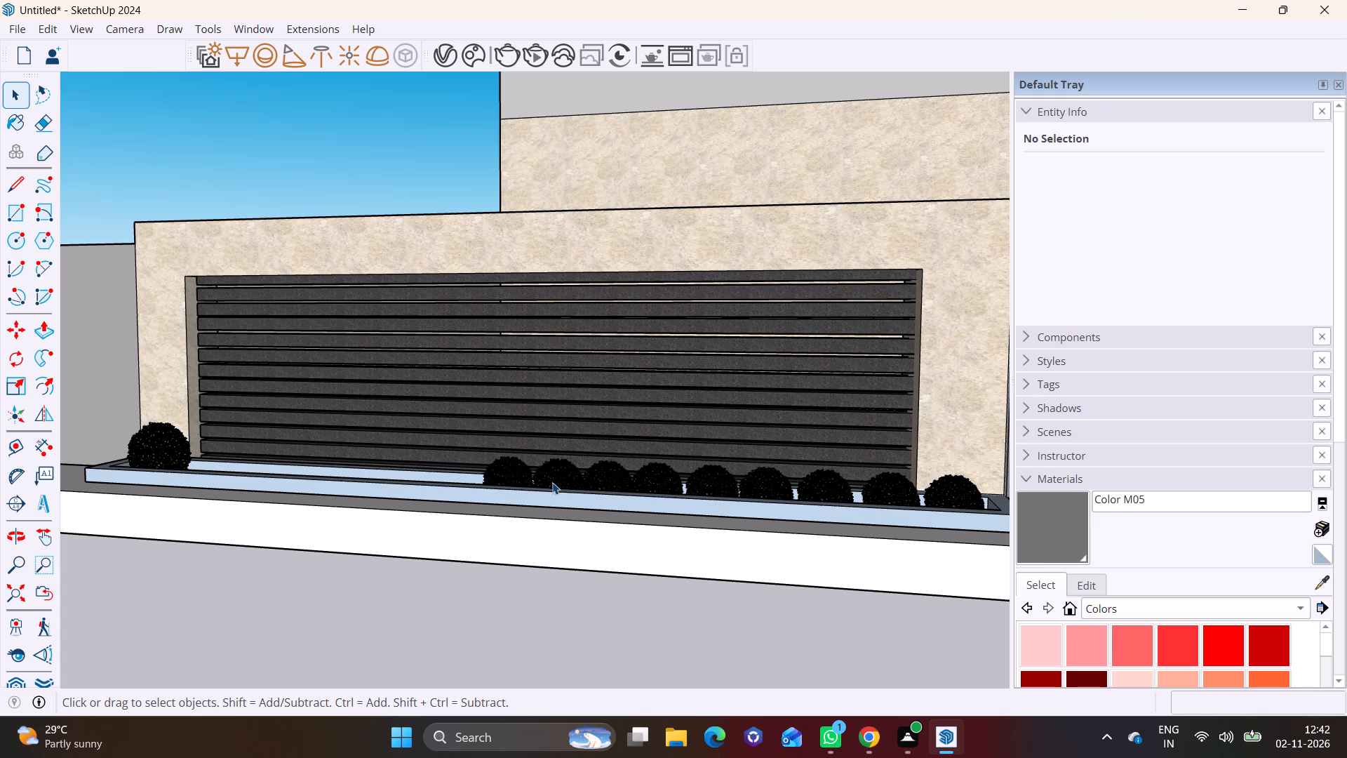
{"action": "left_click", "coordinate": [556, 482]}
{"action": "key", "text": "Delete"}
{"action": "left_click", "coordinate": [592, 484]}
{"action": "key", "text": "Delete"}
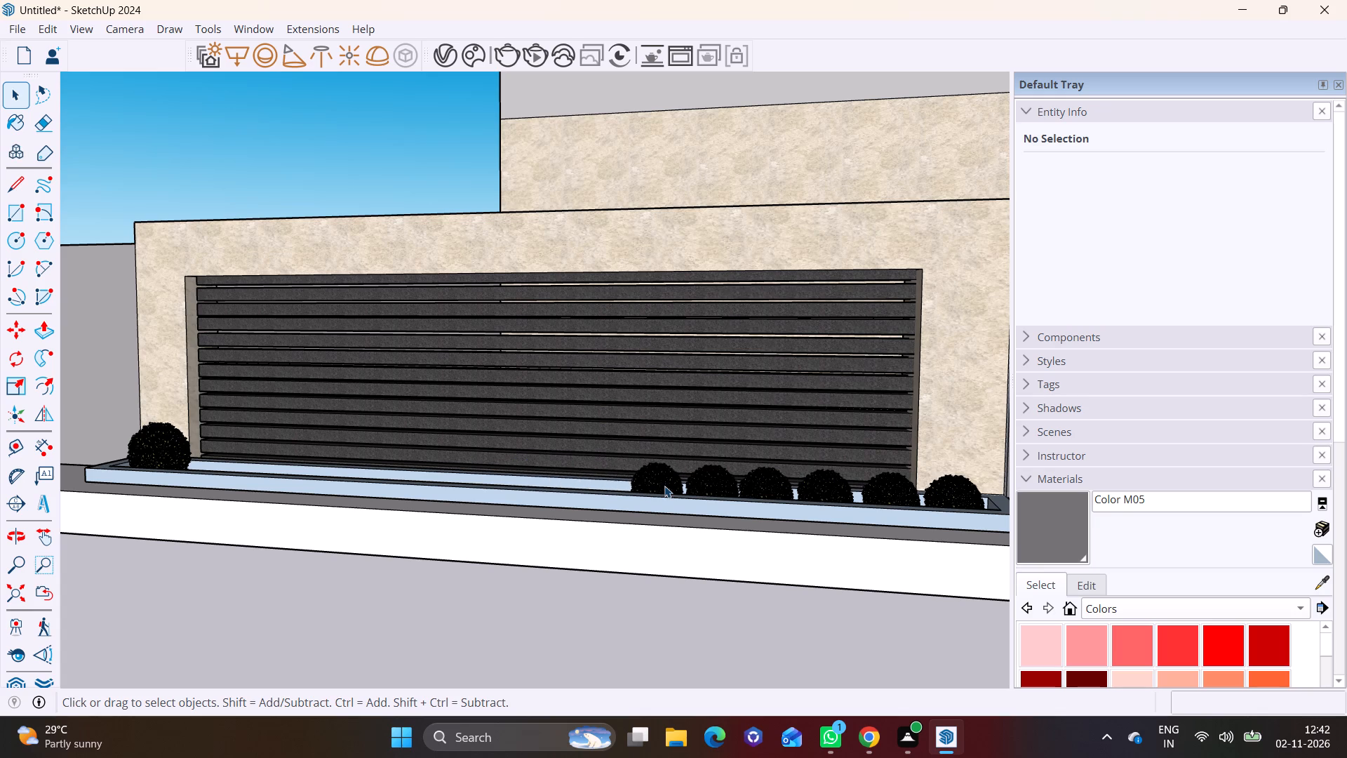
{"action": "left_click", "coordinate": [664, 486]}
{"action": "key", "text": "Delete"}
{"action": "left_click", "coordinate": [714, 486]}
{"action": "key", "text": "Delete"}
{"action": "left_click", "coordinate": [767, 492]}
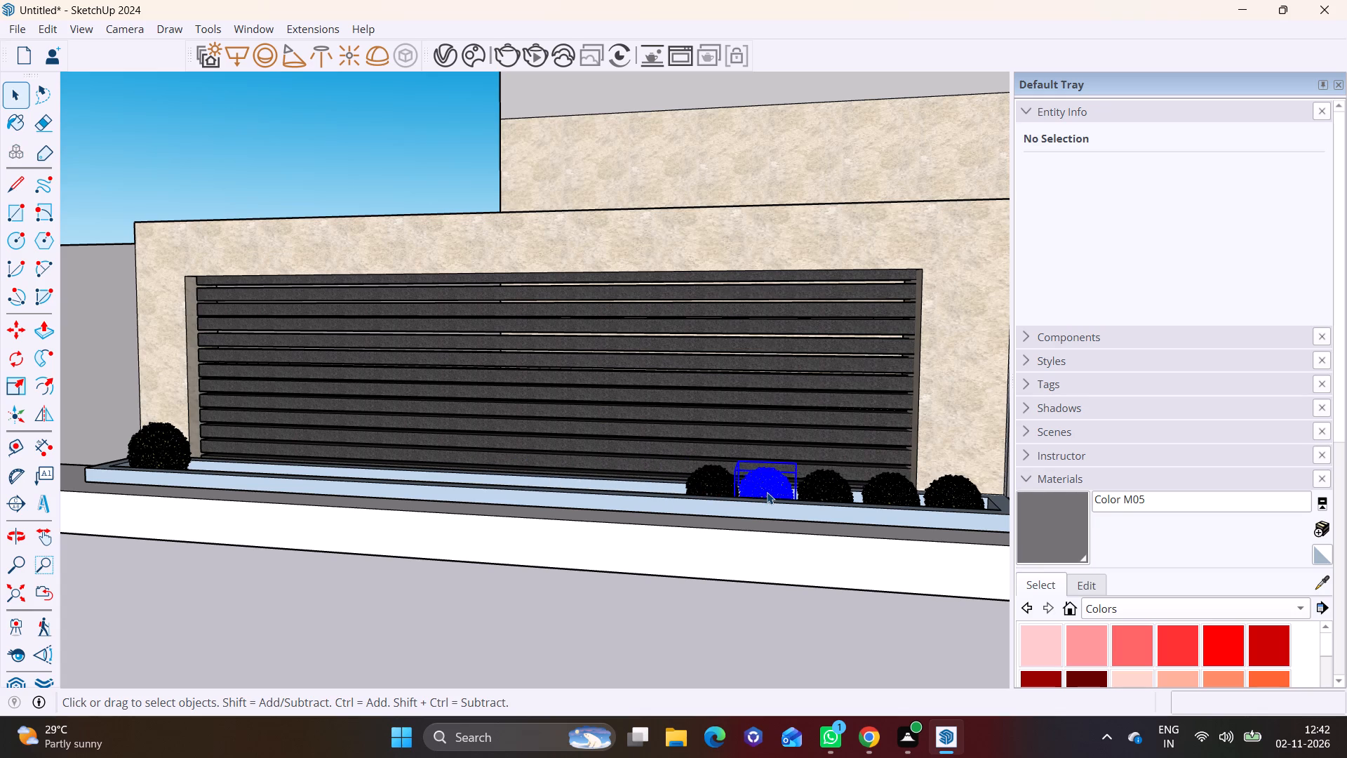
{"action": "key", "text": "Delete"}
{"action": "left_click", "coordinate": [734, 492]}
{"action": "key", "text": "Delete"}
{"action": "left_click", "coordinate": [824, 492]}
{"action": "key", "text": "Delete"}
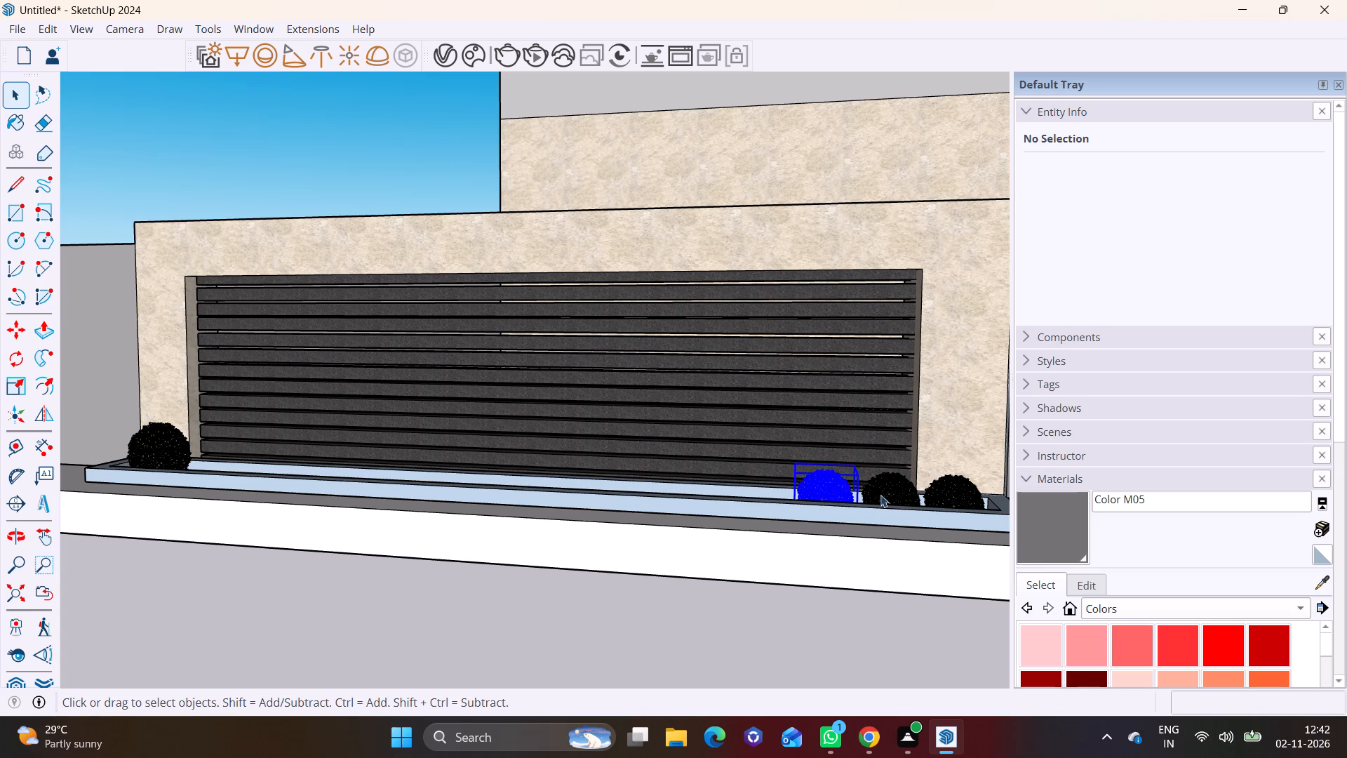
{"action": "left_click", "coordinate": [894, 495]}
{"action": "key", "text": "Delete"}
{"action": "left_click", "coordinate": [930, 498]}
{"action": "key", "text": "Delete"}
Copy the enlarged boxwood ball along the planter to place a second one close beside it.
{"action": "scroll", "coordinate": [168, 446], "scroll_direction": "up", "scroll_amount": 2}
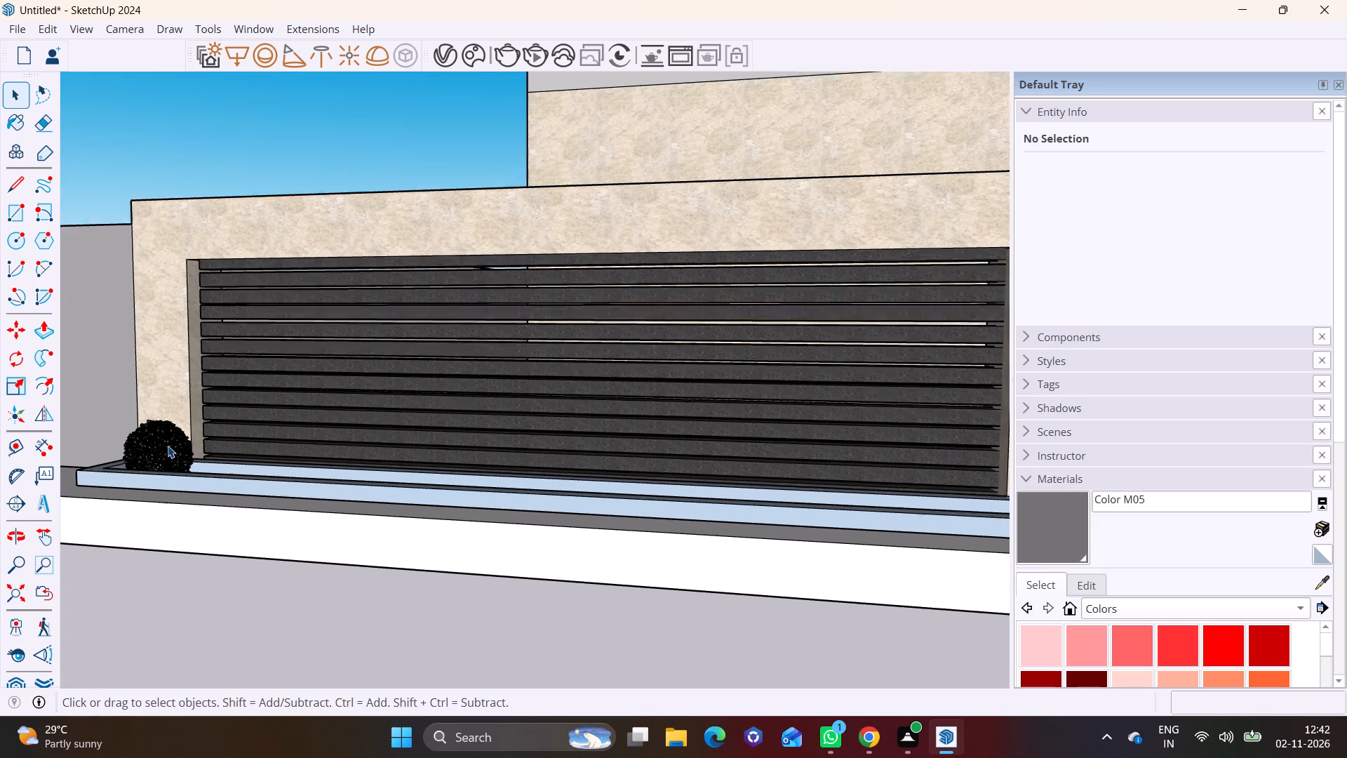
{"action": "scroll", "coordinate": [168, 446], "scroll_direction": "up", "scroll_amount": 1}
{"action": "left_click", "coordinate": [168, 446]}
{"action": "scroll", "coordinate": [188, 458], "scroll_direction": "up", "scroll_amount": 4}
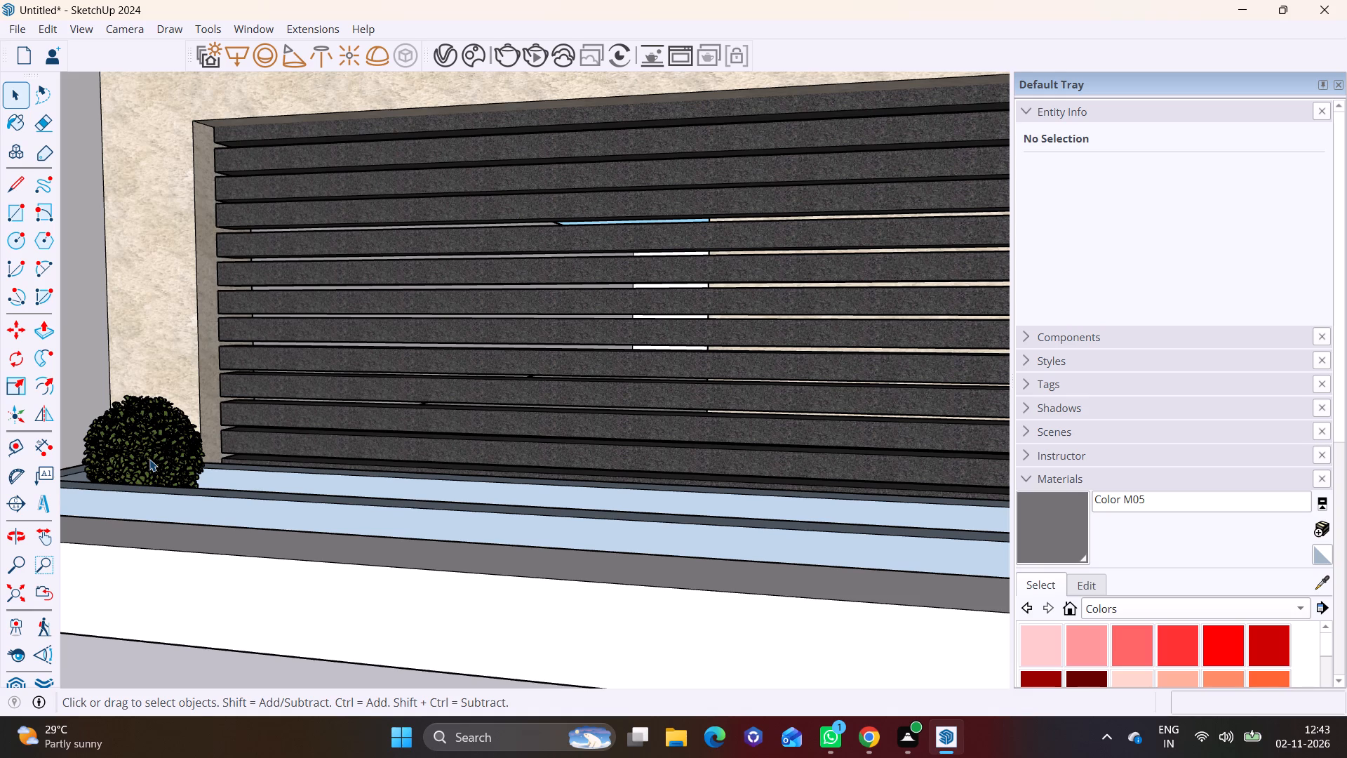
{"action": "scroll", "coordinate": [149, 459], "scroll_direction": "up", "scroll_amount": 1}
{"action": "middle_click_drag", "start_coordinate": [149, 459], "coordinate": [133, 455]}
{"action": "middle_click_drag", "start_coordinate": [143, 444], "coordinate": [243, 447], "text": "shift"}
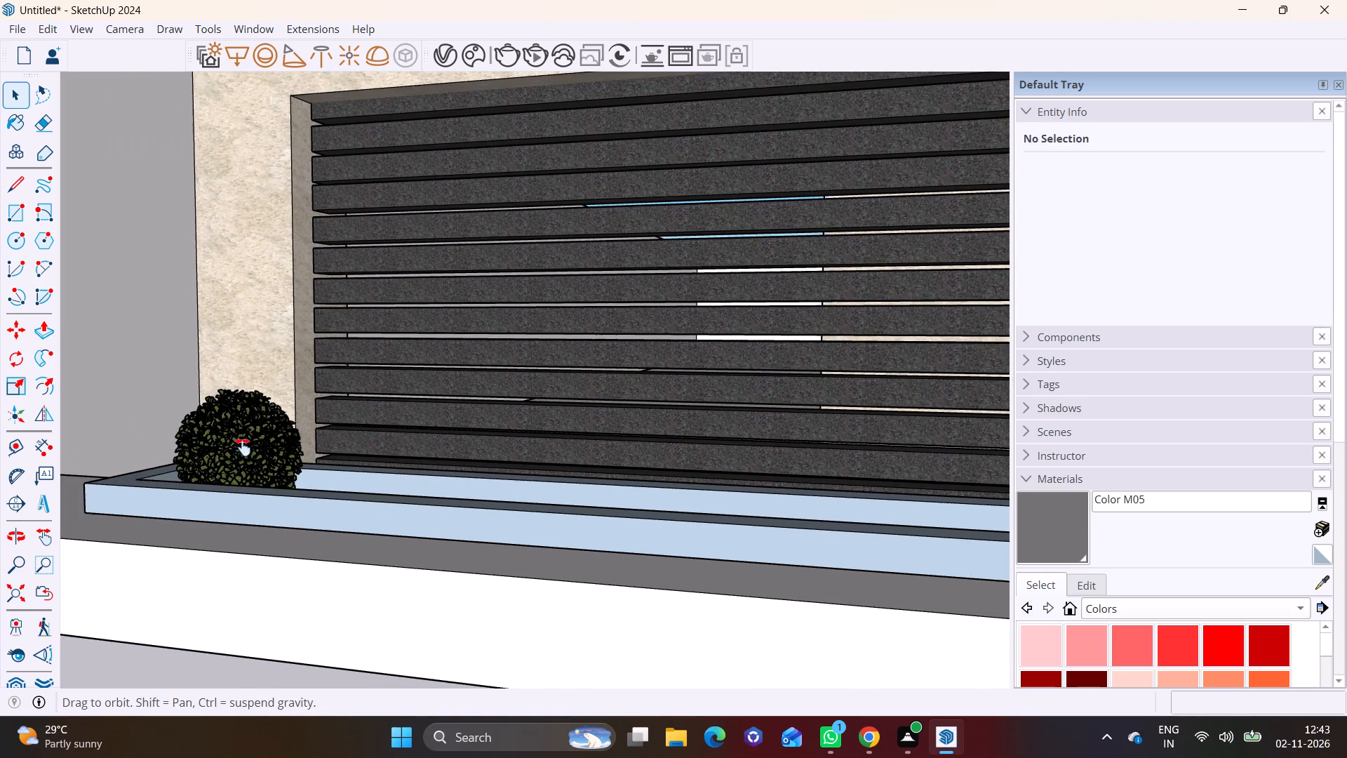
{"action": "middle_click_drag", "start_coordinate": [243, 447], "coordinate": [243, 448], "text": "shift"}
{"action": "scroll", "coordinate": [243, 448], "scroll_direction": "down", "scroll_amount": 1, "text": "shift"}
{"action": "left_click", "coordinate": [243, 448]}
{"action": "key", "text": "m"}
{"action": "left_click", "coordinate": [243, 448]}
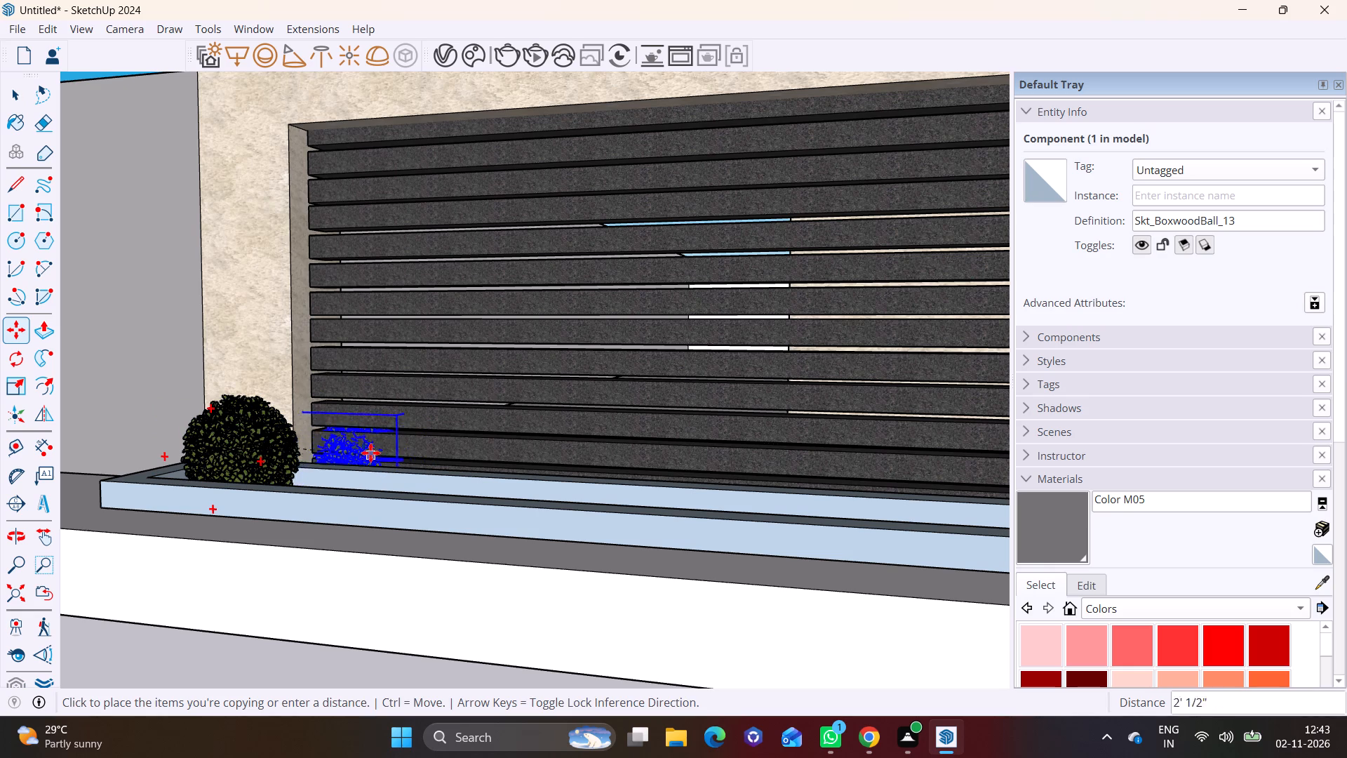
{"action": "left_click", "coordinate": [381, 444]}
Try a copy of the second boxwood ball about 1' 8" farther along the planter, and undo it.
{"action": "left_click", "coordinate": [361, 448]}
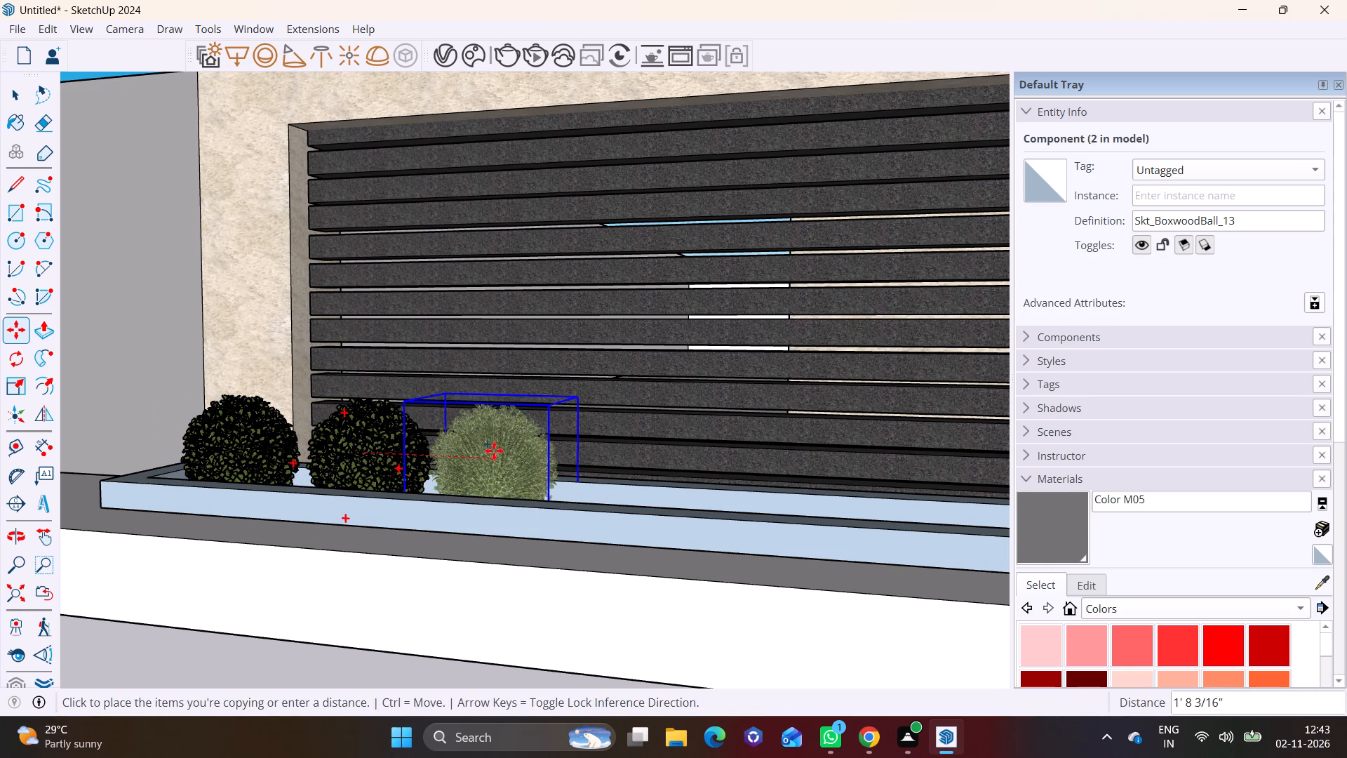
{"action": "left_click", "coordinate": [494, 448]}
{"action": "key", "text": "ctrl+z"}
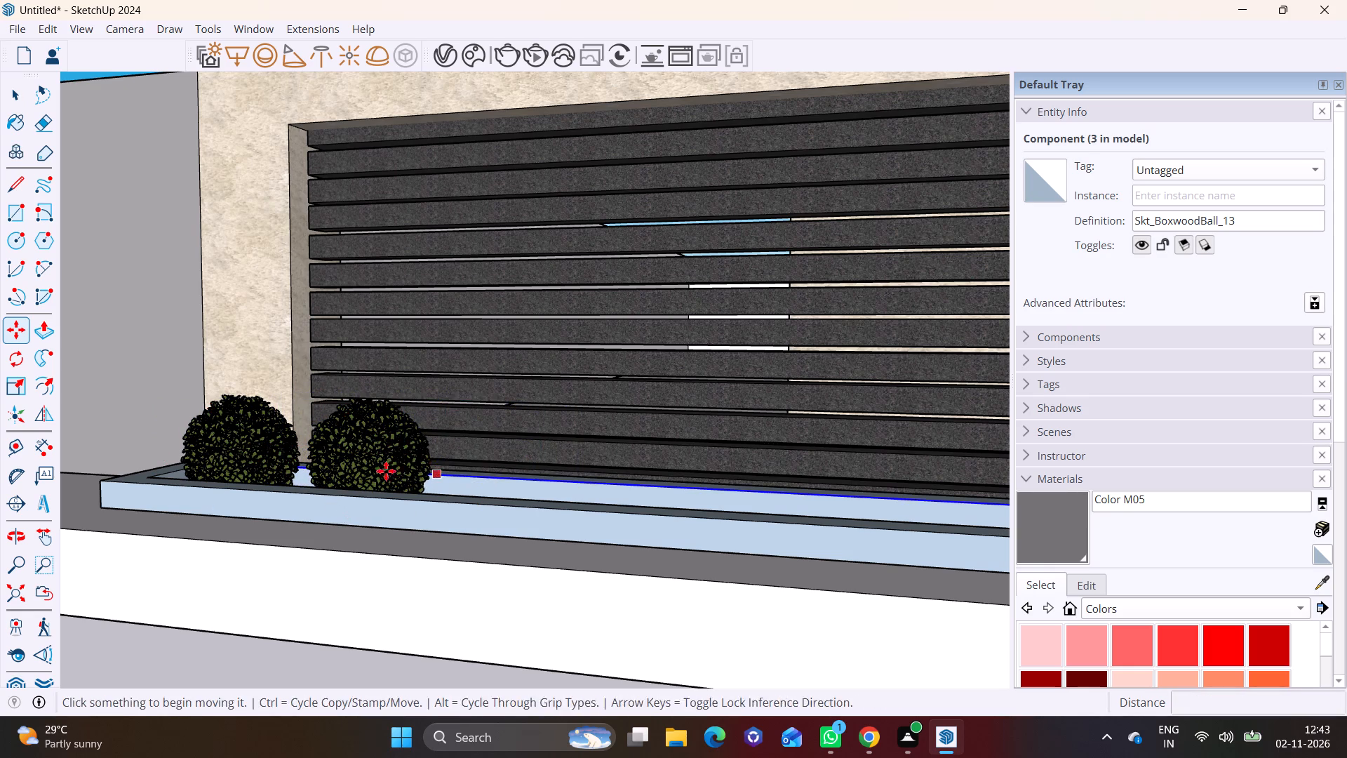
Copy the second boxwood ball about 1' 10" farther along the planter as the third in the row.
{"action": "key", "text": "m"}
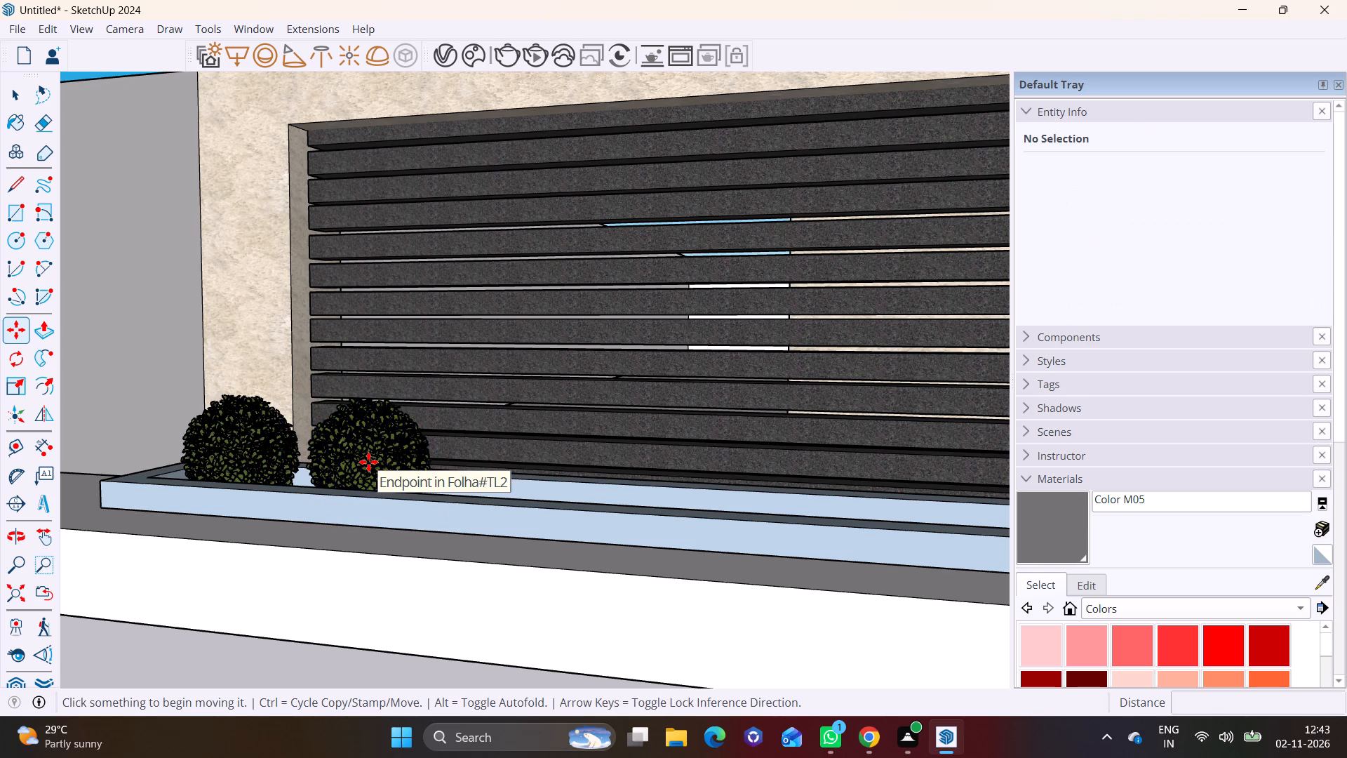
{"action": "key", "text": "space"}
{"action": "left_click", "coordinate": [364, 458]}
{"action": "key", "text": "m"}
{"action": "left_click", "coordinate": [364, 458]}
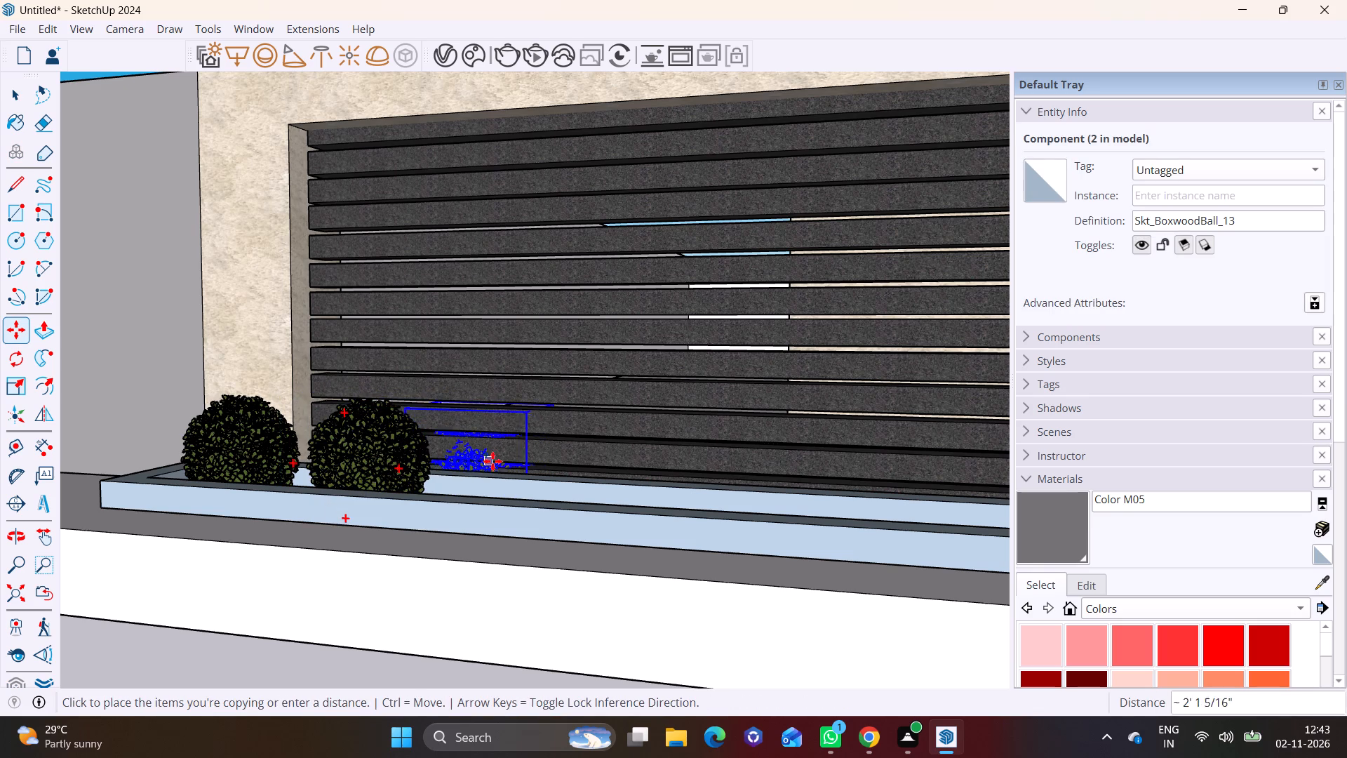
{"action": "left_click", "coordinate": [518, 456]}
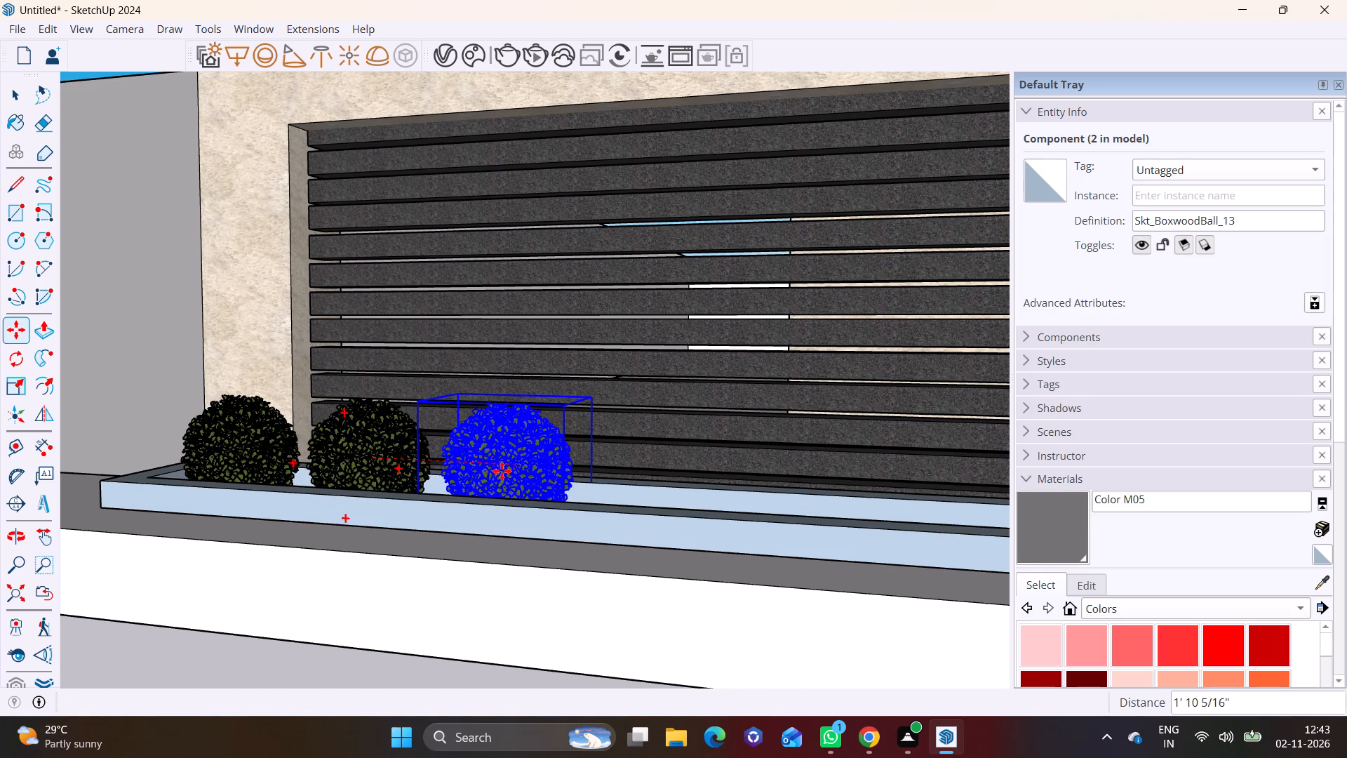
Copy the third boxwood ball as a fourth and shift that copy about 7 7/16" to line up with the row.
{"action": "left_click", "coordinate": [500, 474]}
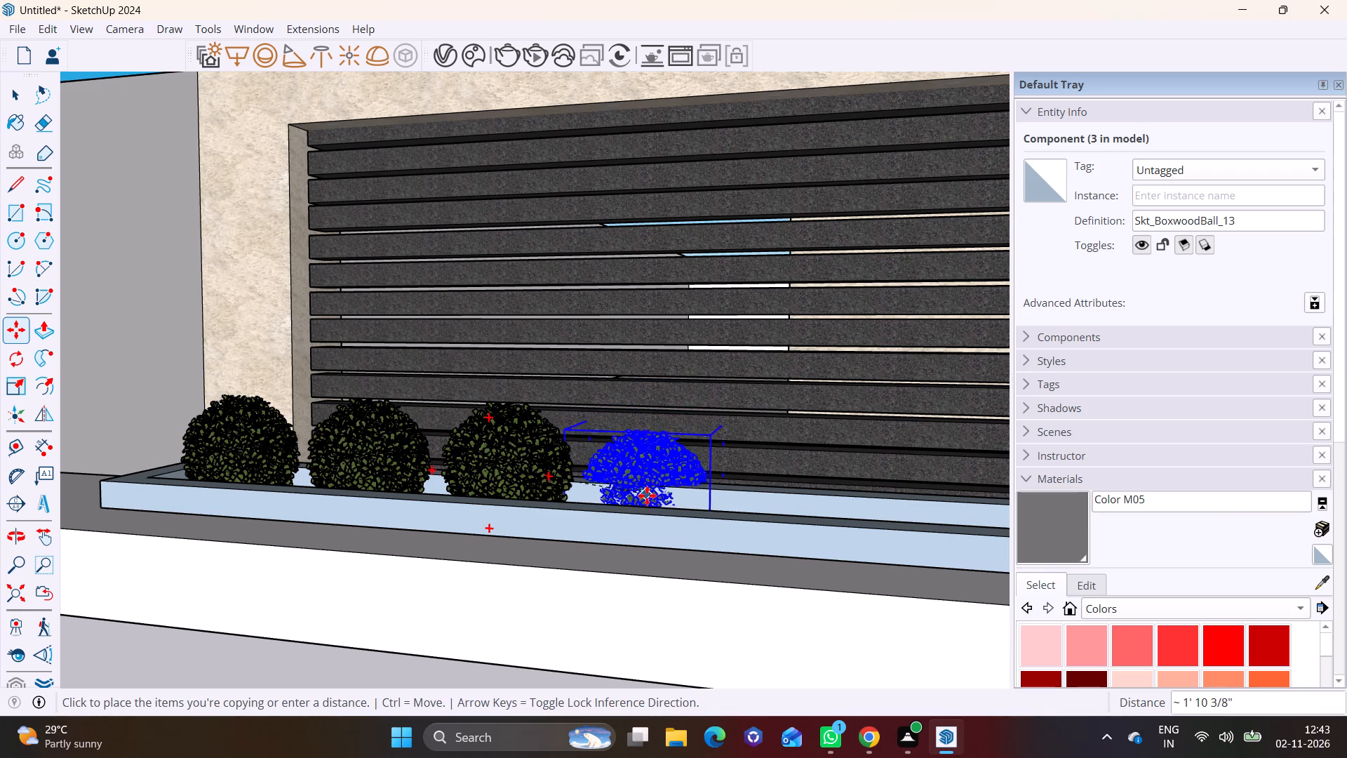
{"action": "middle_click_drag", "start_coordinate": [676, 474], "coordinate": [471, 606]}
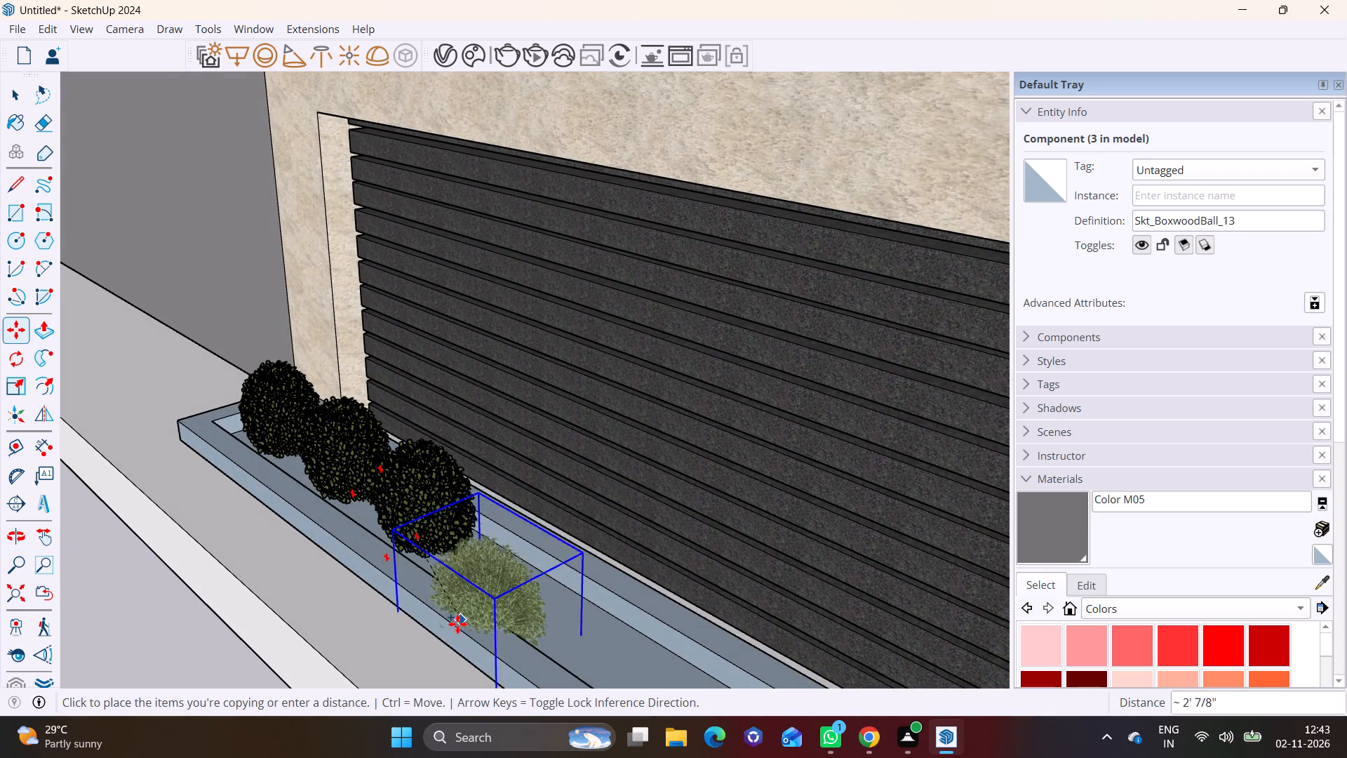
{"action": "left_click", "coordinate": [492, 592]}
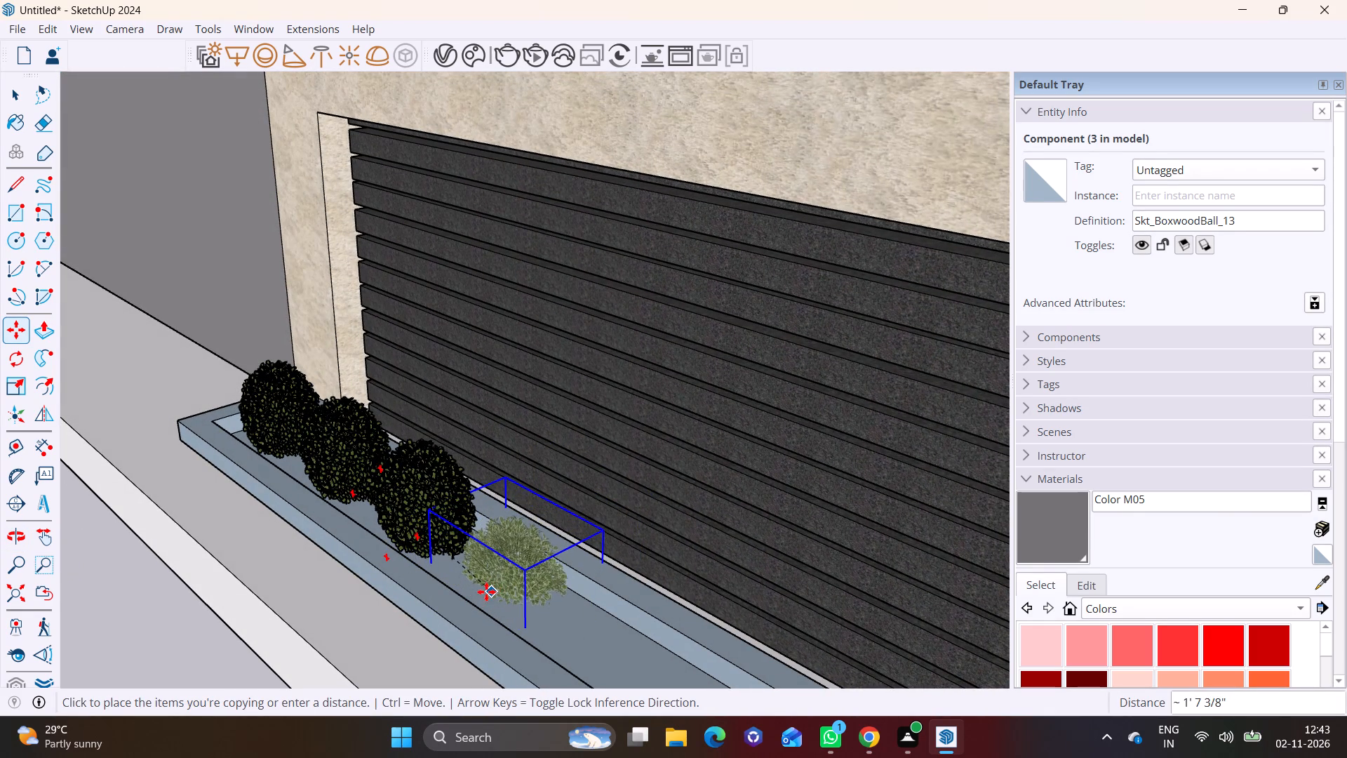
{"action": "middle_click_drag", "start_coordinate": [566, 596], "coordinate": [743, 430]}
{"action": "middle_click_drag", "start_coordinate": [664, 426], "coordinate": [608, 561]}
{"action": "left_click", "coordinate": [697, 497]}
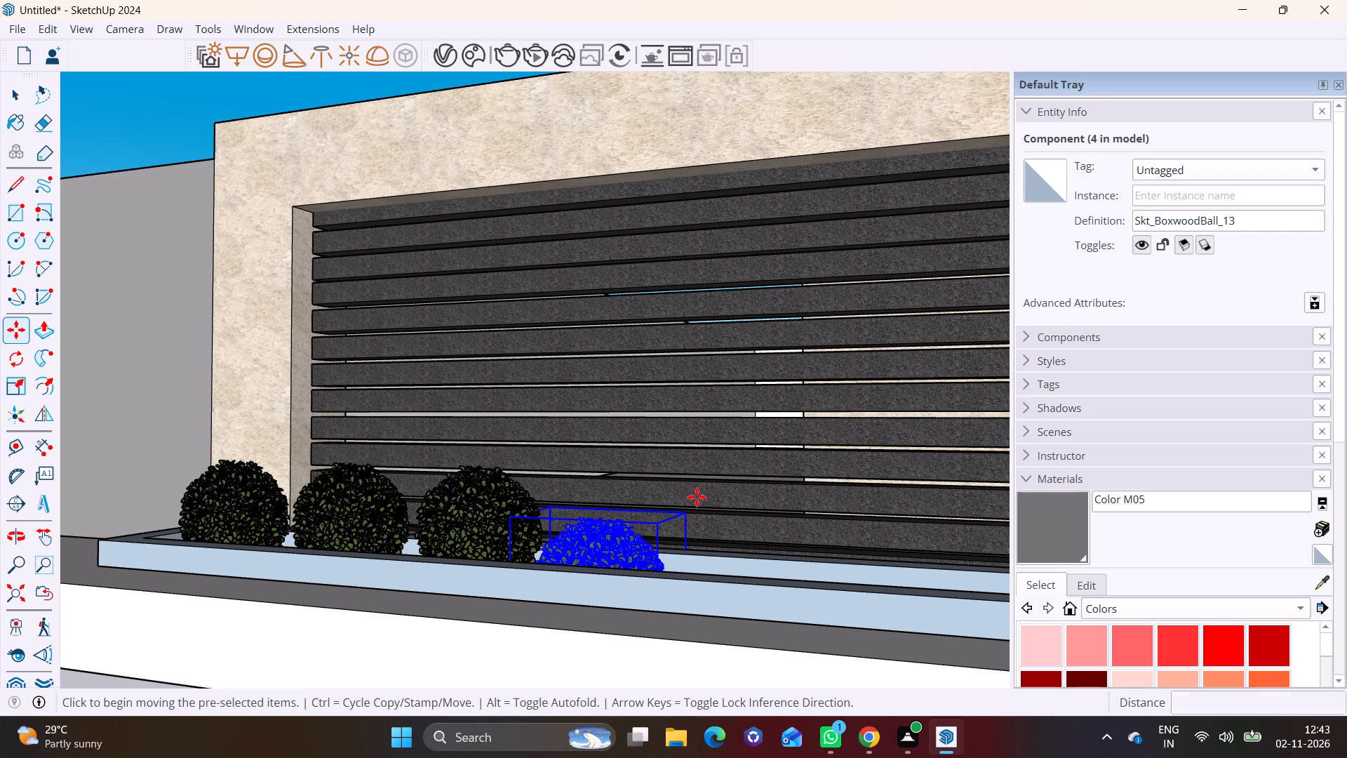
{"action": "left_click", "coordinate": [720, 455]}
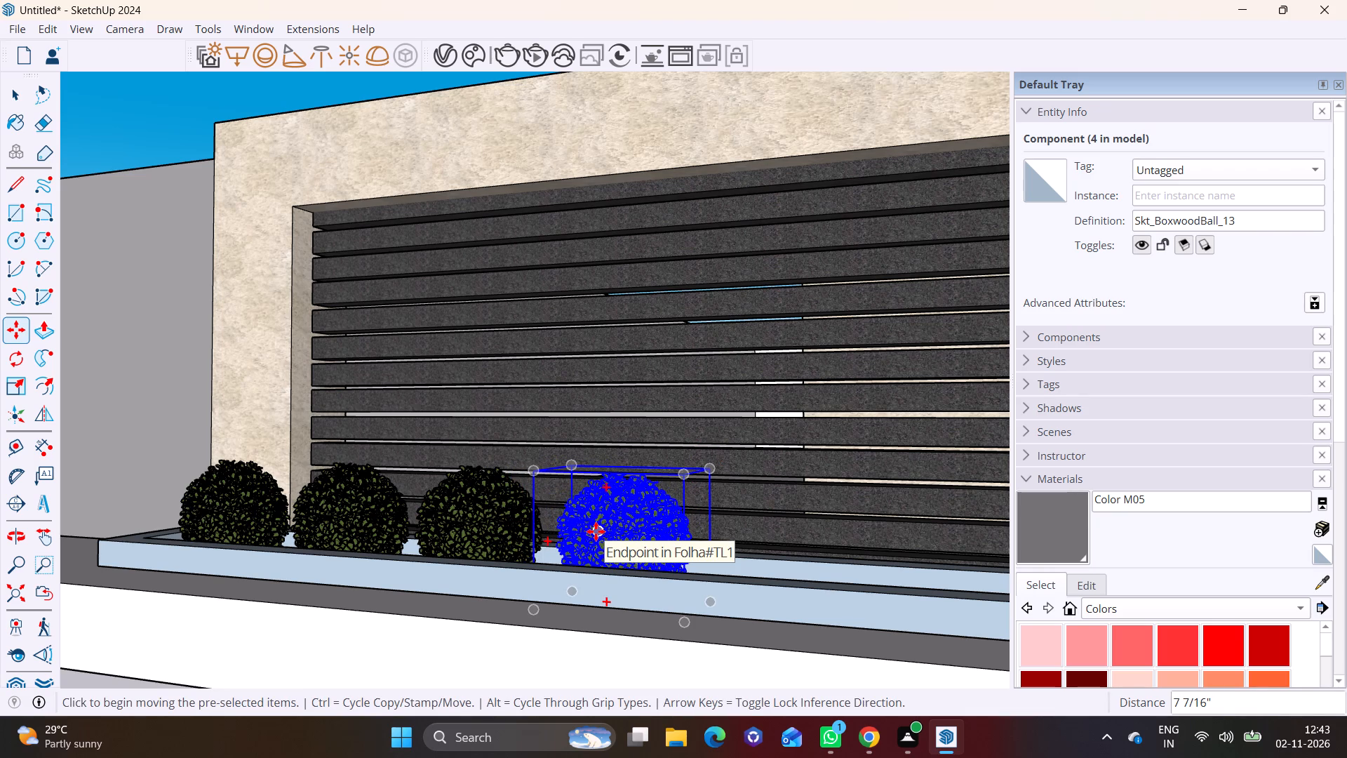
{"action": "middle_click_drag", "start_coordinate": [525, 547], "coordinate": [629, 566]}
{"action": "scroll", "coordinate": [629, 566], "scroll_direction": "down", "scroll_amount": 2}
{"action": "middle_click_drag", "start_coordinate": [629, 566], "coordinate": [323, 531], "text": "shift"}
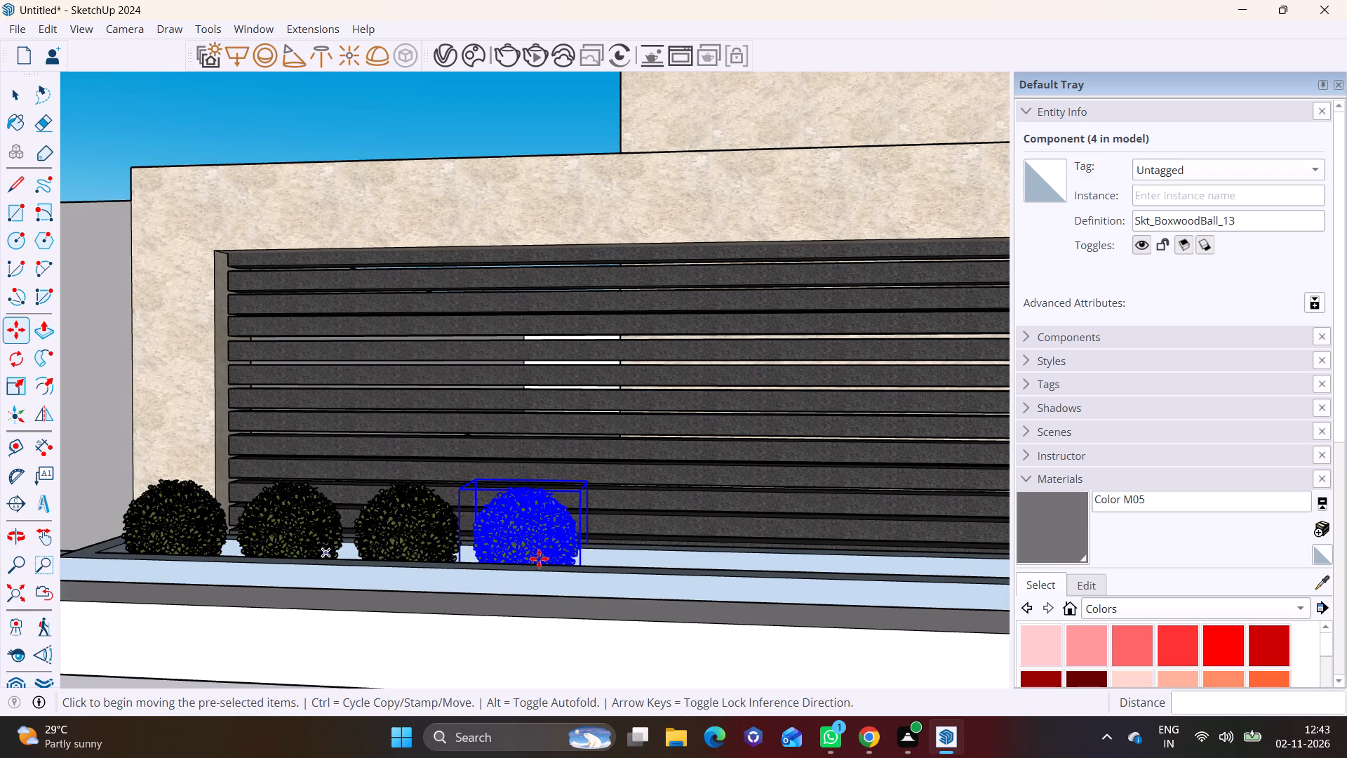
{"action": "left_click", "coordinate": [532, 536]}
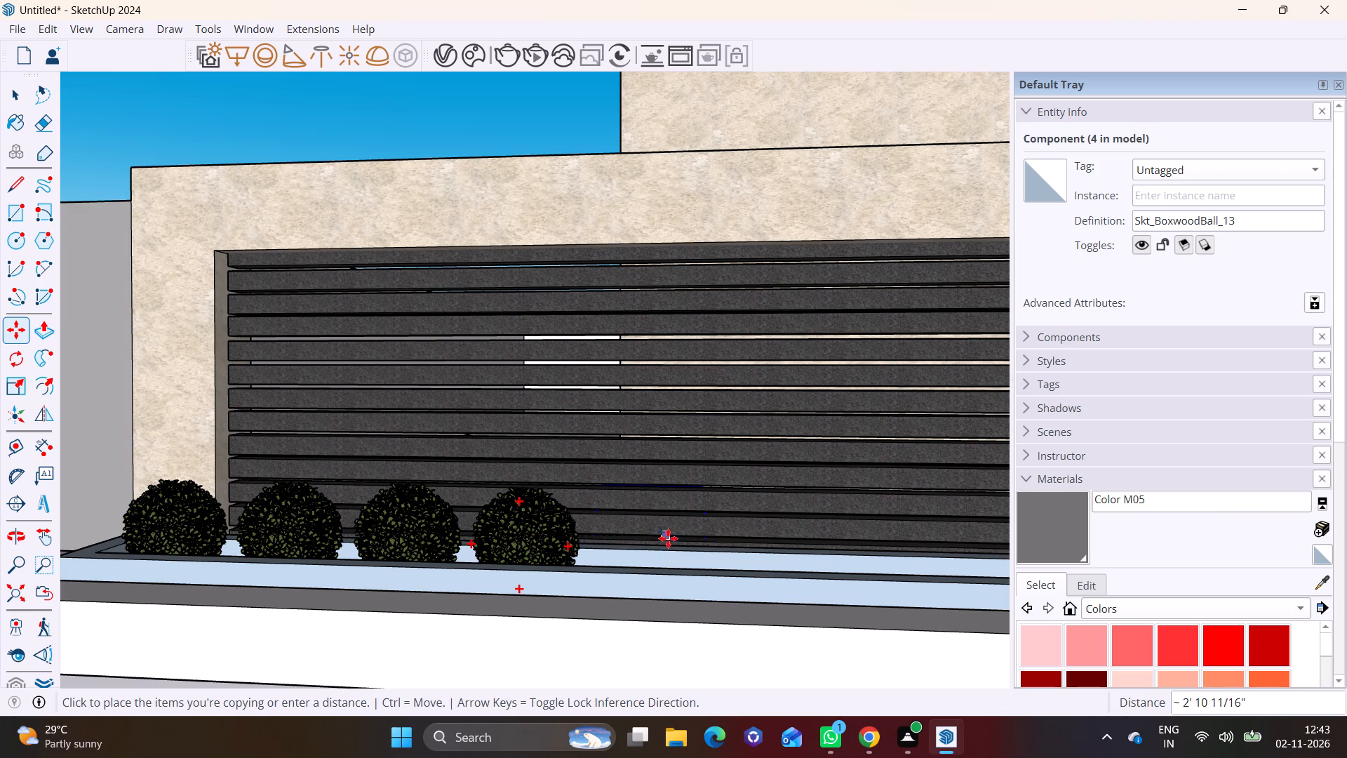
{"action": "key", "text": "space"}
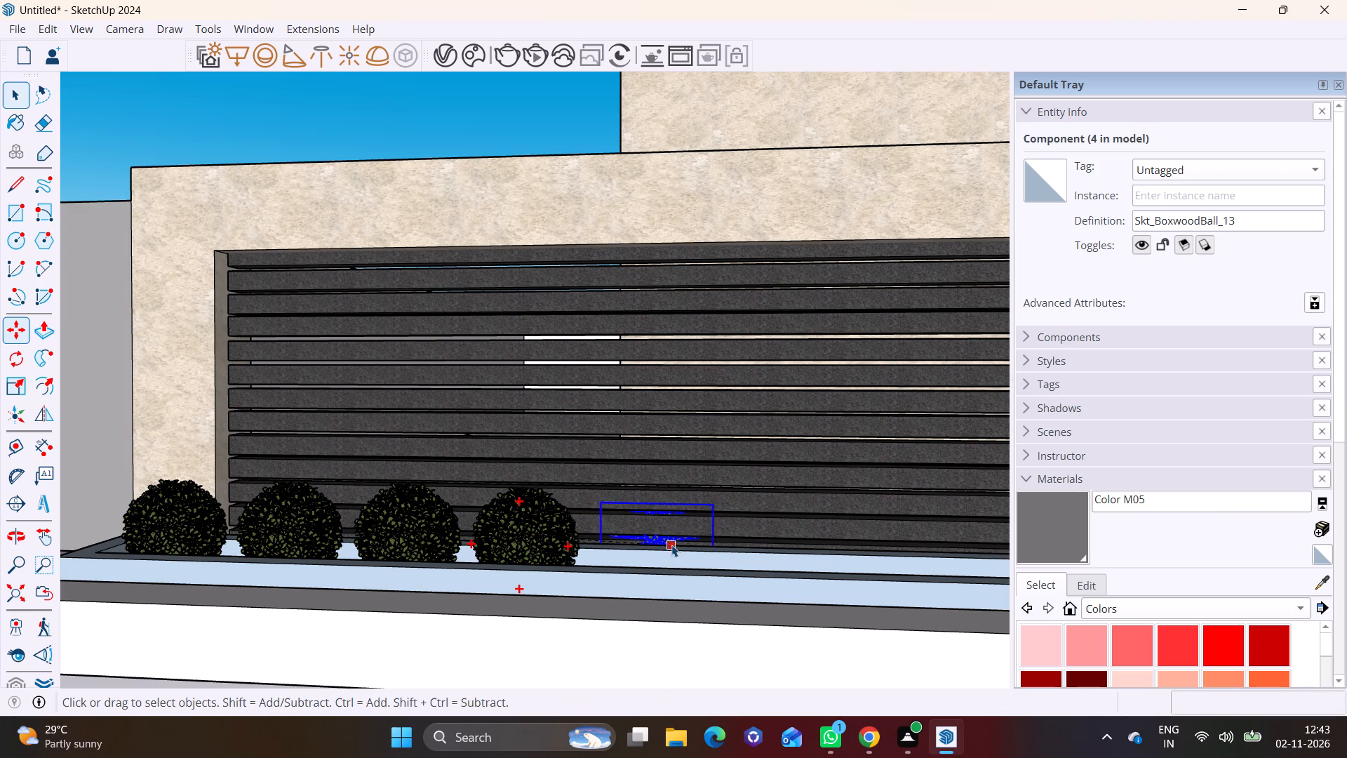
Shift the fourth boxwood ball slightly toward the planter's front edge to line up with the row.
{"action": "scroll", "coordinate": [583, 546], "scroll_direction": "down", "scroll_amount": 5}
{"action": "middle_click_drag", "start_coordinate": [570, 531], "coordinate": [382, 534], "text": "shift"}
{"action": "middle_click_drag", "start_coordinate": [451, 547], "coordinate": [512, 679]}
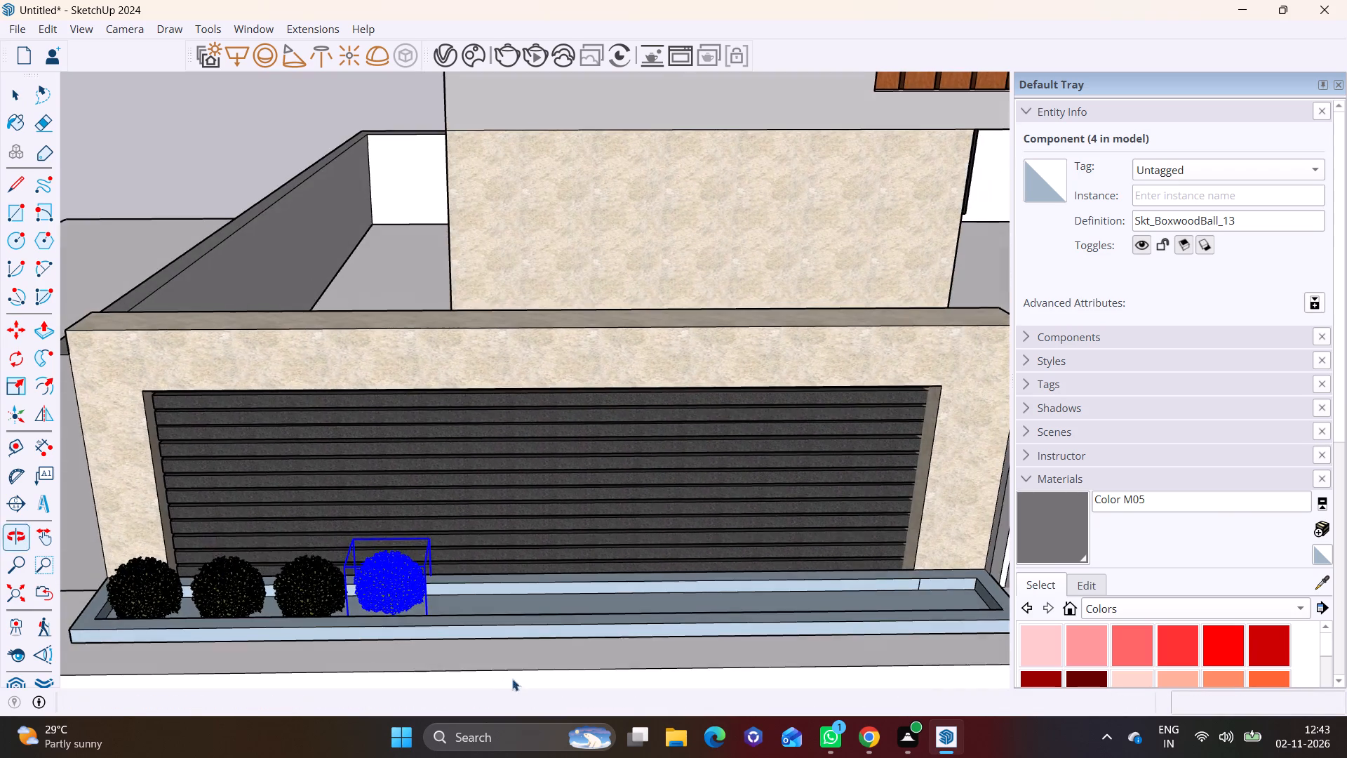
{"action": "middle_click_drag", "start_coordinate": [512, 679], "coordinate": [511, 679]}
{"action": "scroll", "coordinate": [394, 604], "scroll_direction": "up", "scroll_amount": 6}
{"action": "middle_click_drag", "start_coordinate": [394, 594], "coordinate": [367, 699]}
{"action": "middle_click_drag", "start_coordinate": [441, 614], "coordinate": [401, 537], "text": "shift"}
{"action": "middle_click_drag", "start_coordinate": [394, 536], "coordinate": [397, 590]}
{"action": "key", "text": "m"}
{"action": "left_click", "coordinate": [516, 525]}
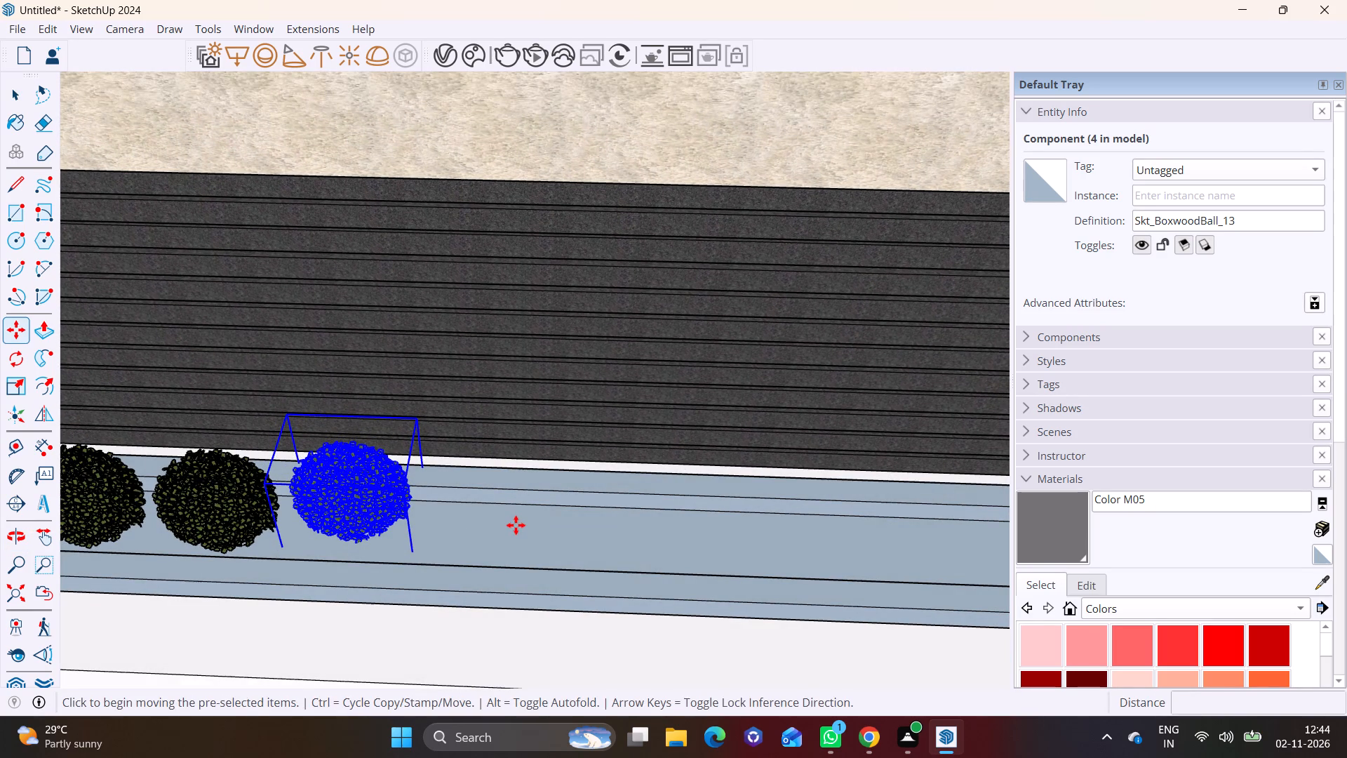
{"action": "left_click", "coordinate": [518, 536]}
Copy the fourth boxwood ball along the planter as the fifth, and shift that copy about 3 3/16" back to close the gap.
{"action": "left_click", "coordinate": [343, 514]}
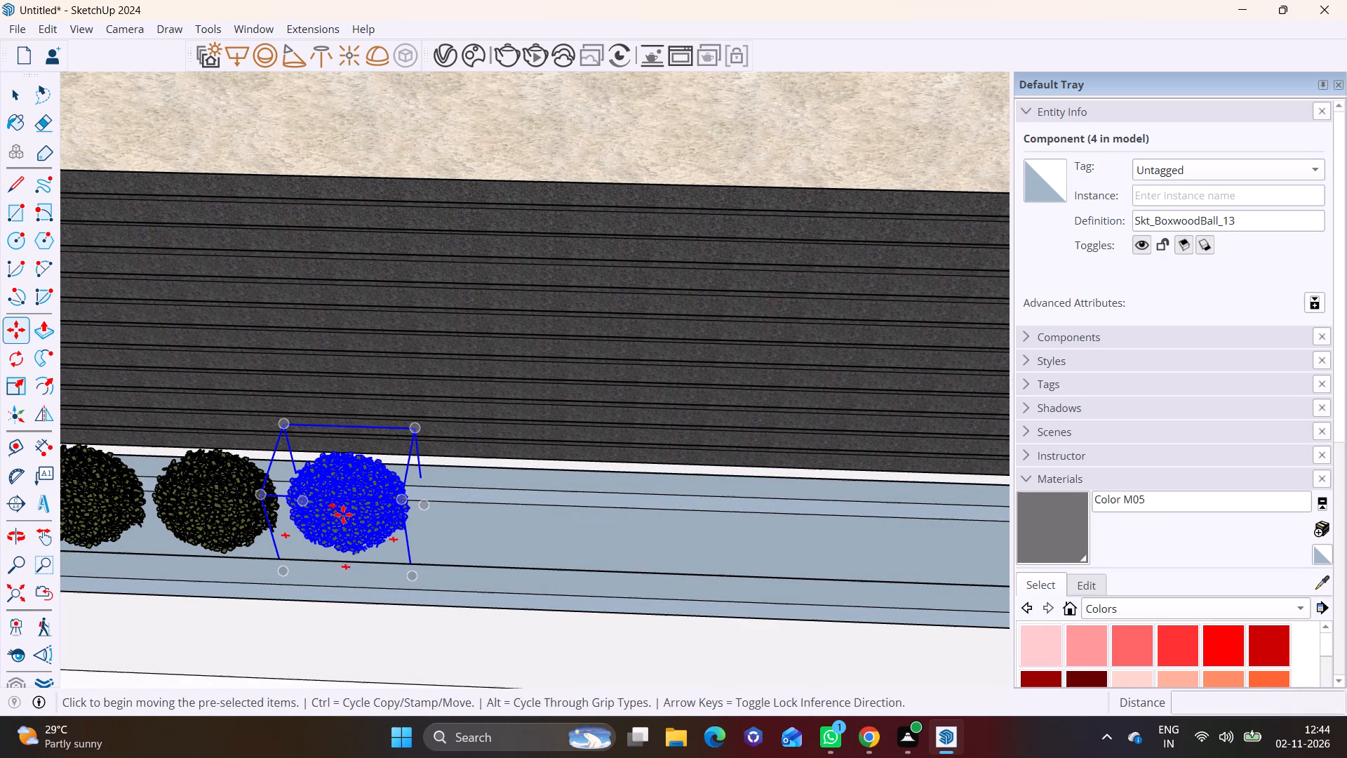
{"action": "left_click", "coordinate": [523, 523]}
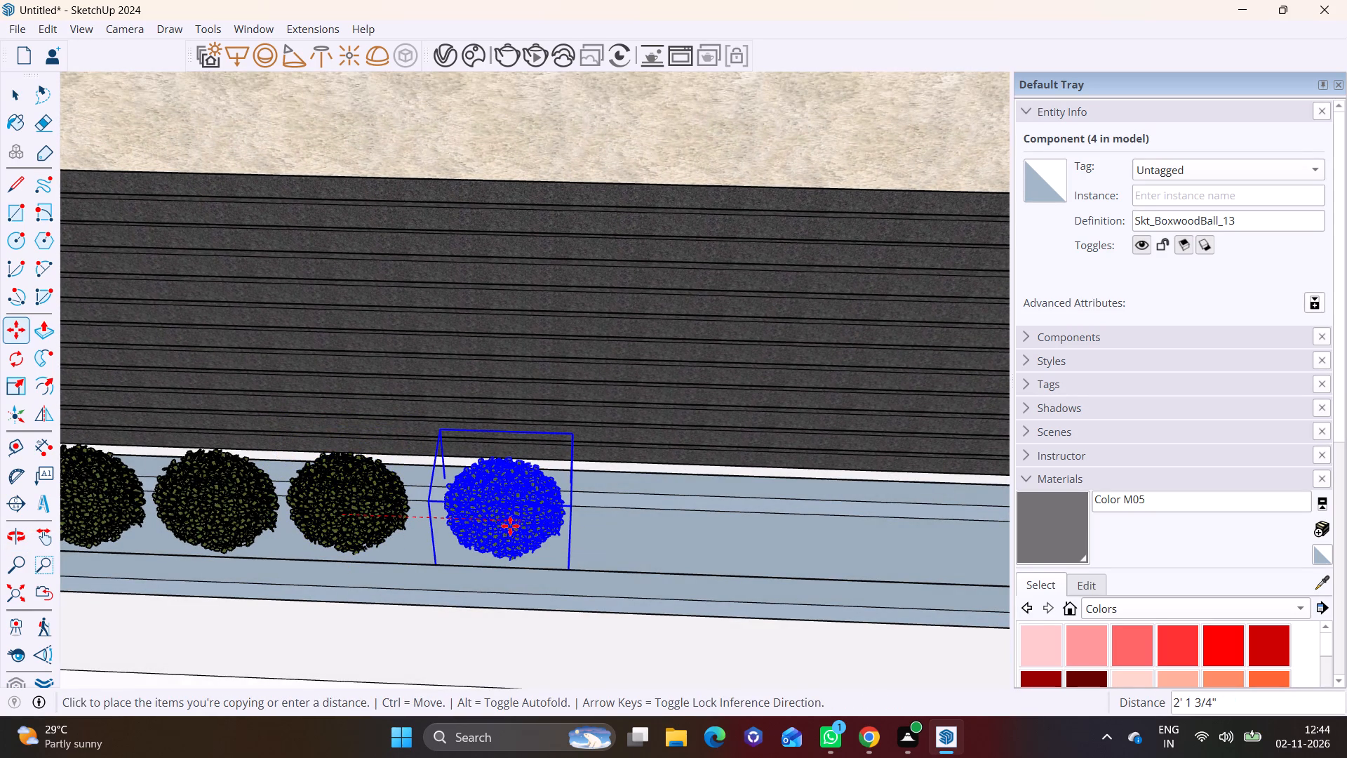
{"action": "left_click", "coordinate": [530, 525]}
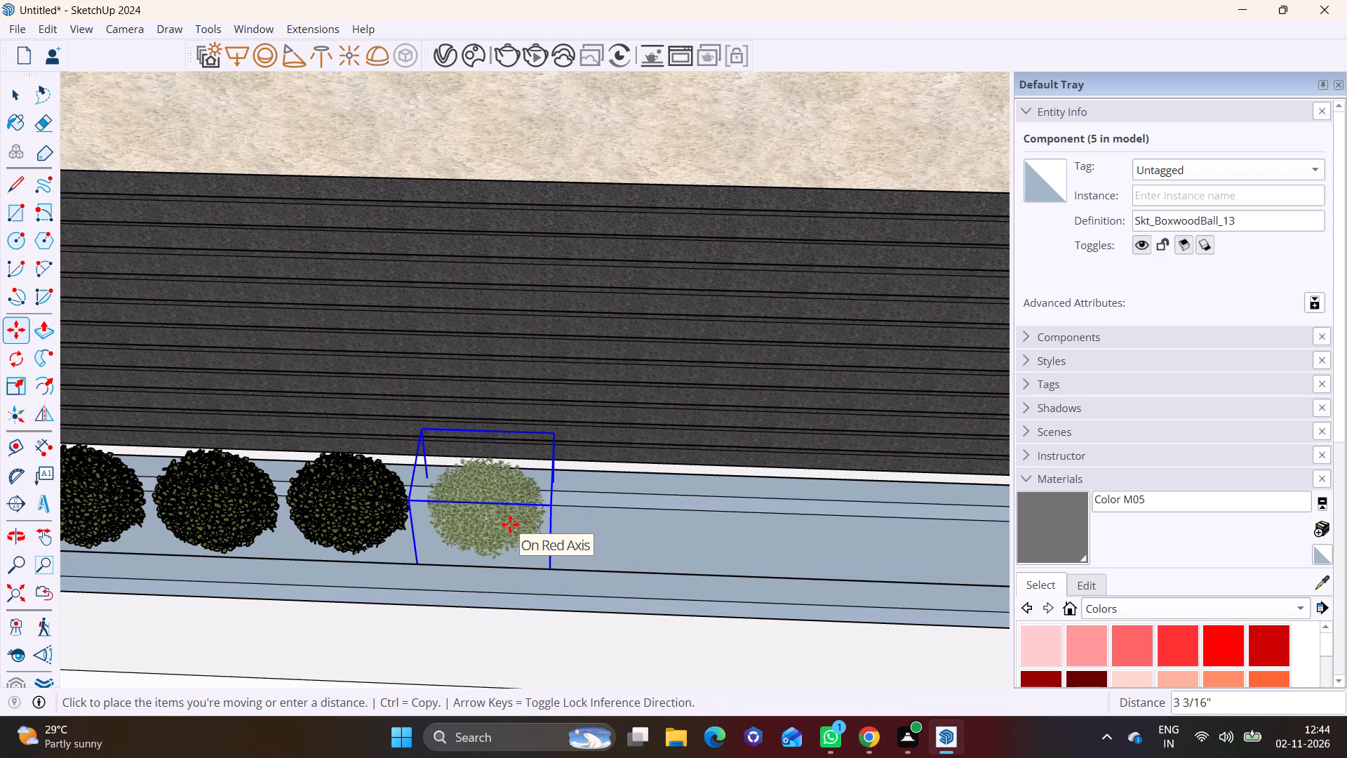
{"action": "left_click", "coordinate": [504, 524]}
Add the sixth and seventh boxwood balls by copying the last one along the planter, spaced about 1' 8" to the sixth.
{"action": "left_click", "coordinate": [512, 518]}
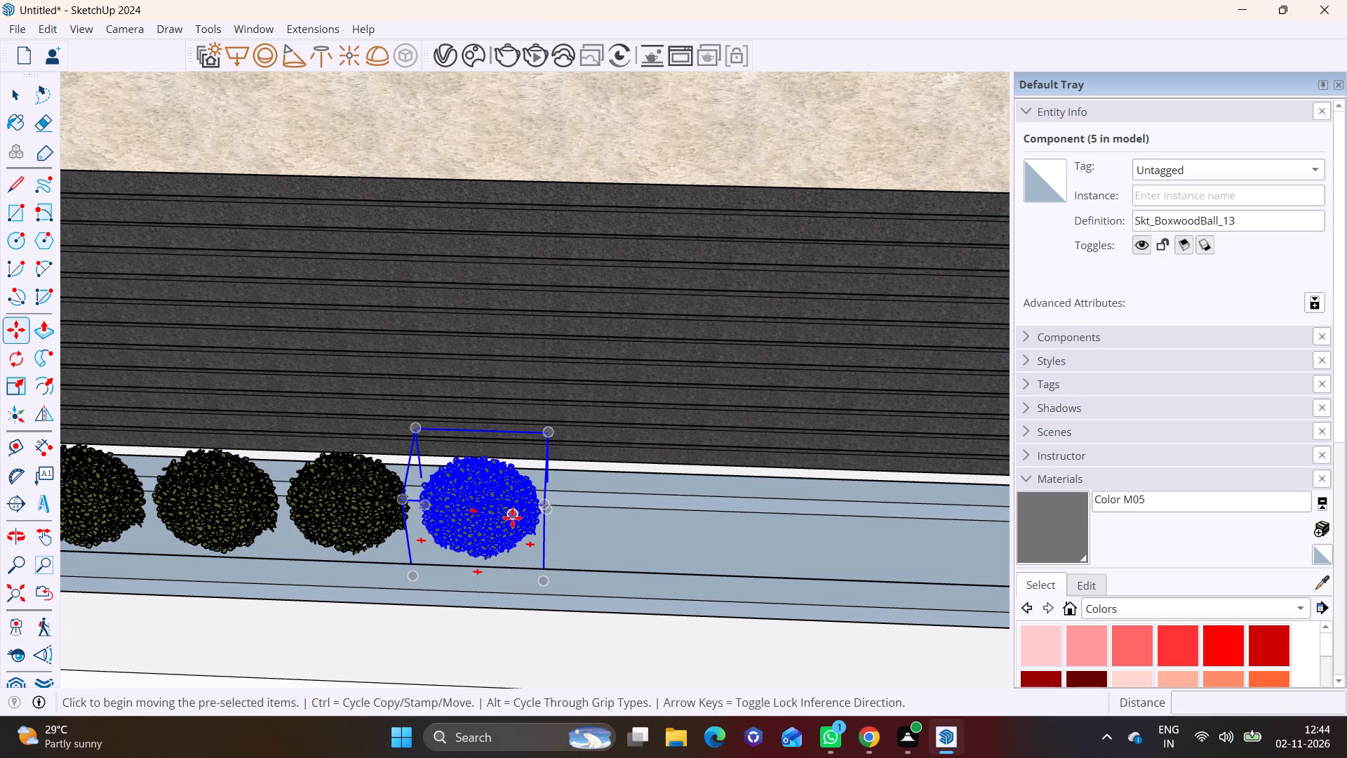
{"action": "left_click", "coordinate": [645, 521]}
{"action": "left_click", "coordinate": [608, 521]}
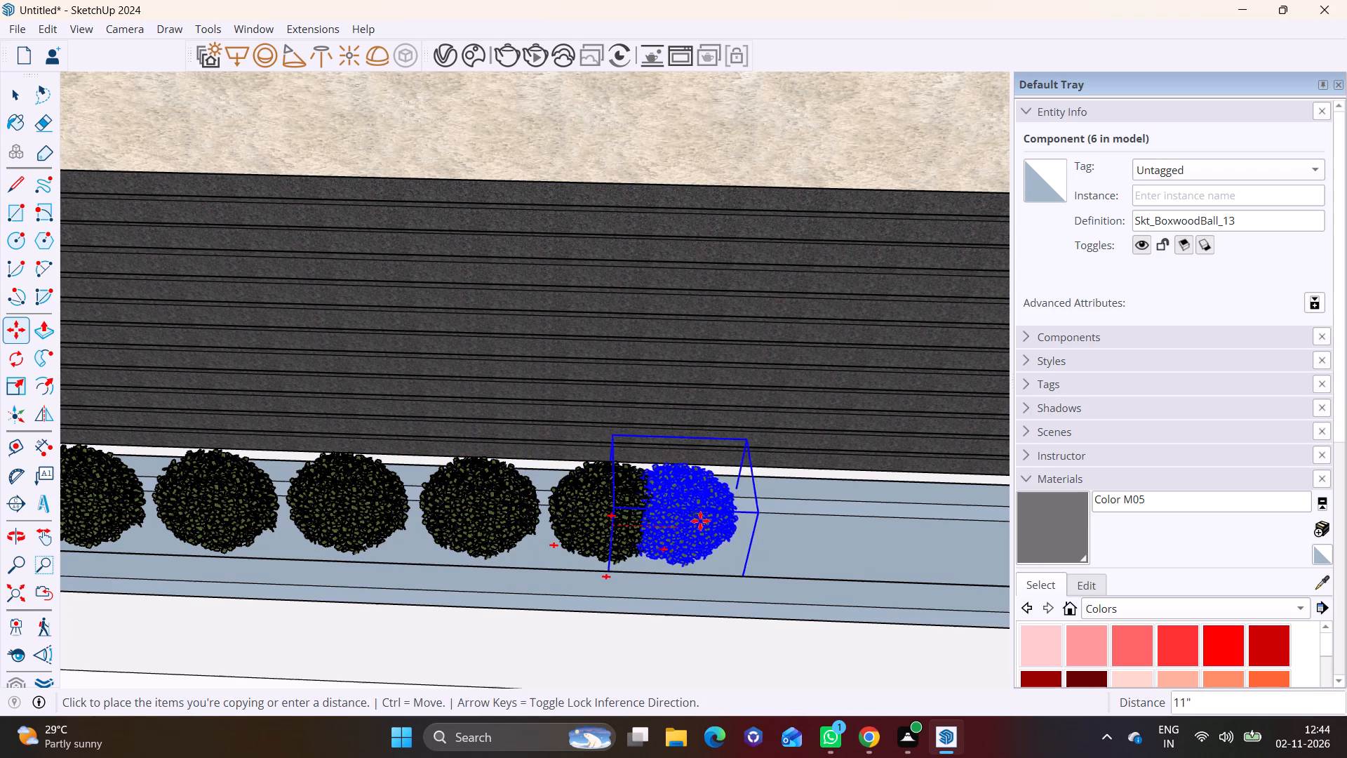
{"action": "left_click", "coordinate": [751, 525]}
Continue the boxwood row with four more copies, the last two spaced about 1' 9 9/16", up to the planter's far end.
{"action": "scroll", "coordinate": [733, 525], "scroll_direction": "down", "scroll_amount": 3}
{"action": "middle_click_drag", "start_coordinate": [733, 525], "coordinate": [549, 542], "text": "shift"}
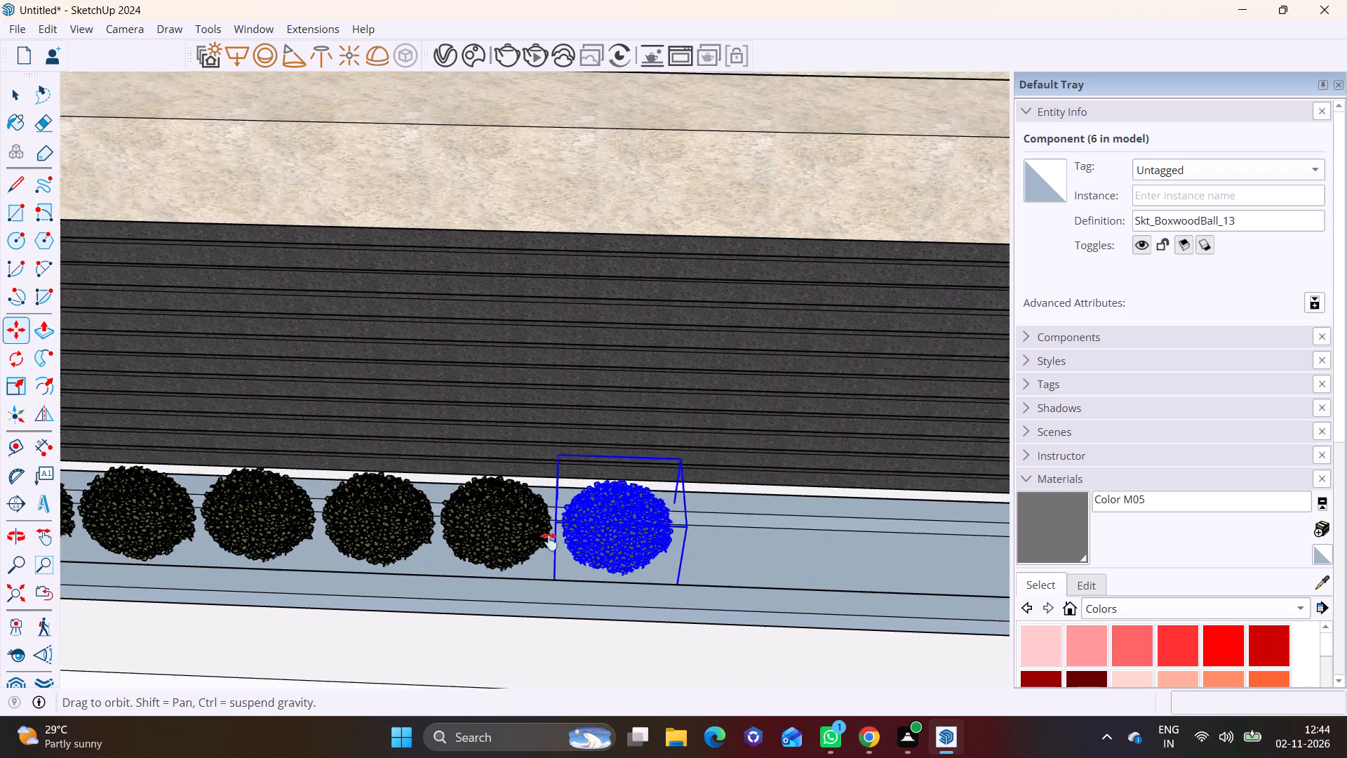
{"action": "middle_click_drag", "start_coordinate": [549, 542], "coordinate": [106, 536], "text": "shift"}
{"action": "left_click", "coordinate": [177, 539]}
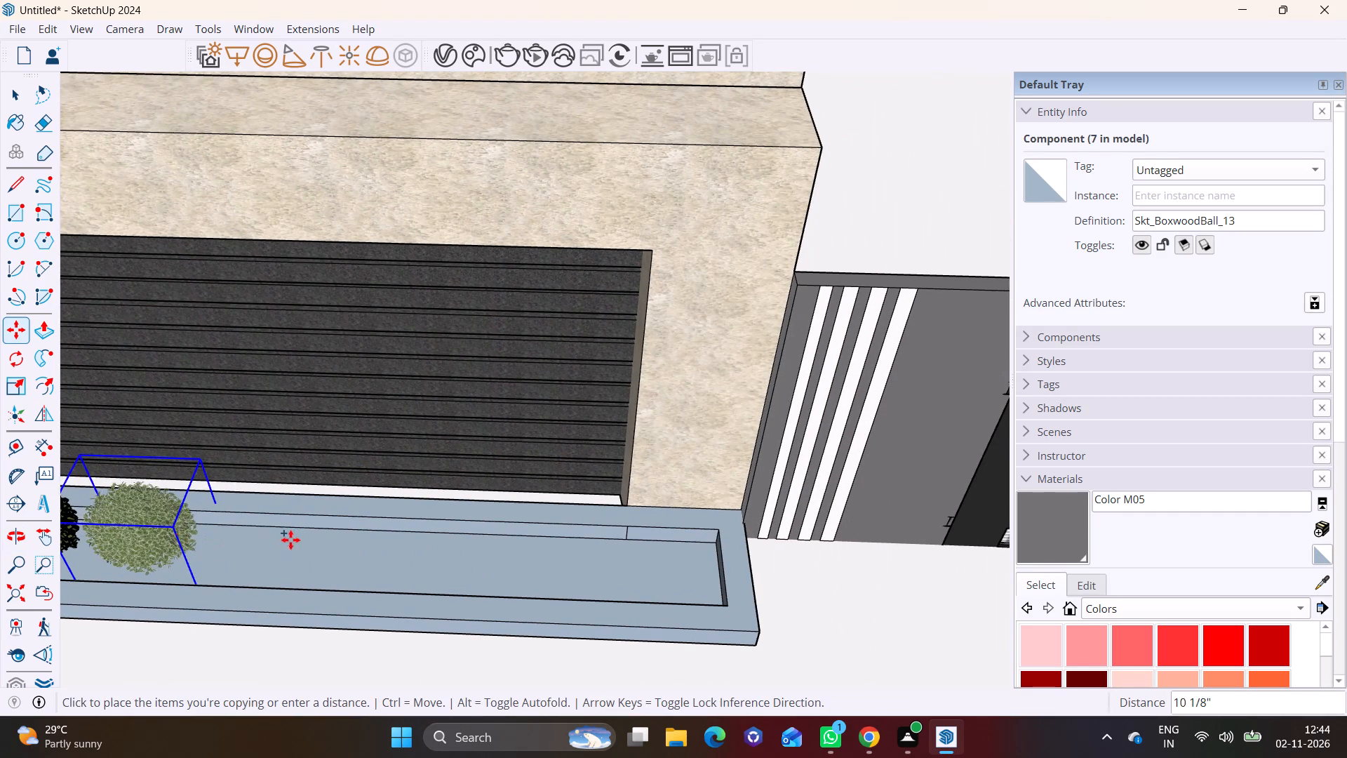
{"action": "left_click", "coordinate": [301, 540]}
{"action": "left_click", "coordinate": [261, 539]}
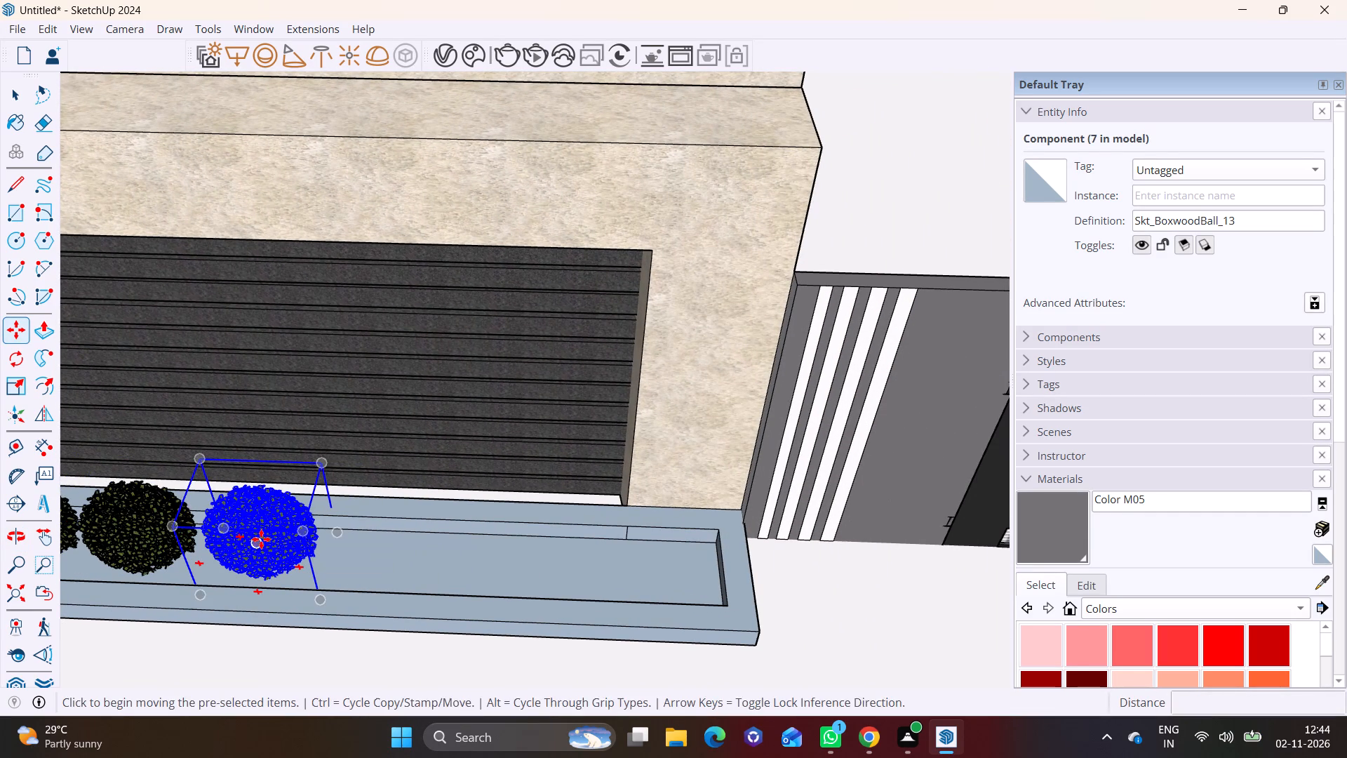
{"action": "left_click", "coordinate": [387, 553]}
{"action": "left_click", "coordinate": [369, 553]}
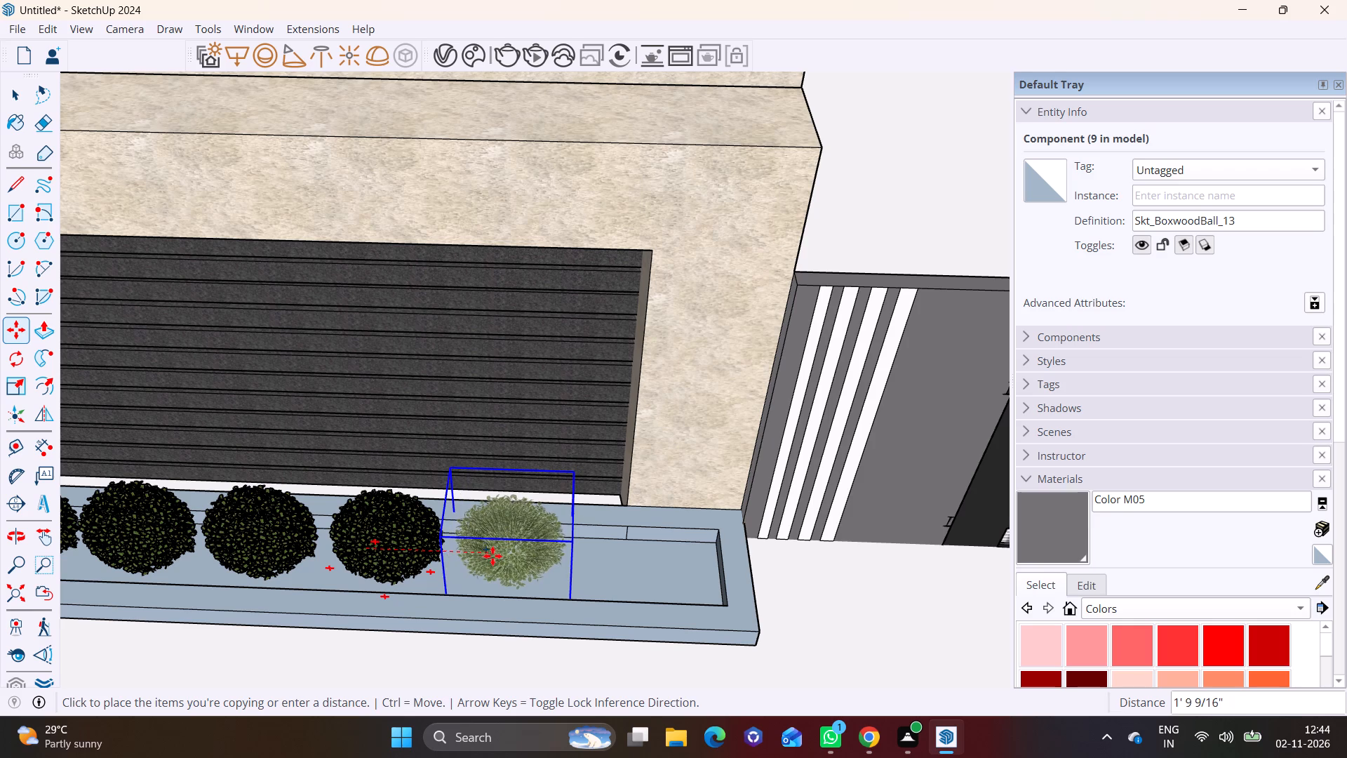
{"action": "left_click", "coordinate": [490, 555]}
{"action": "left_click", "coordinate": [492, 550]}
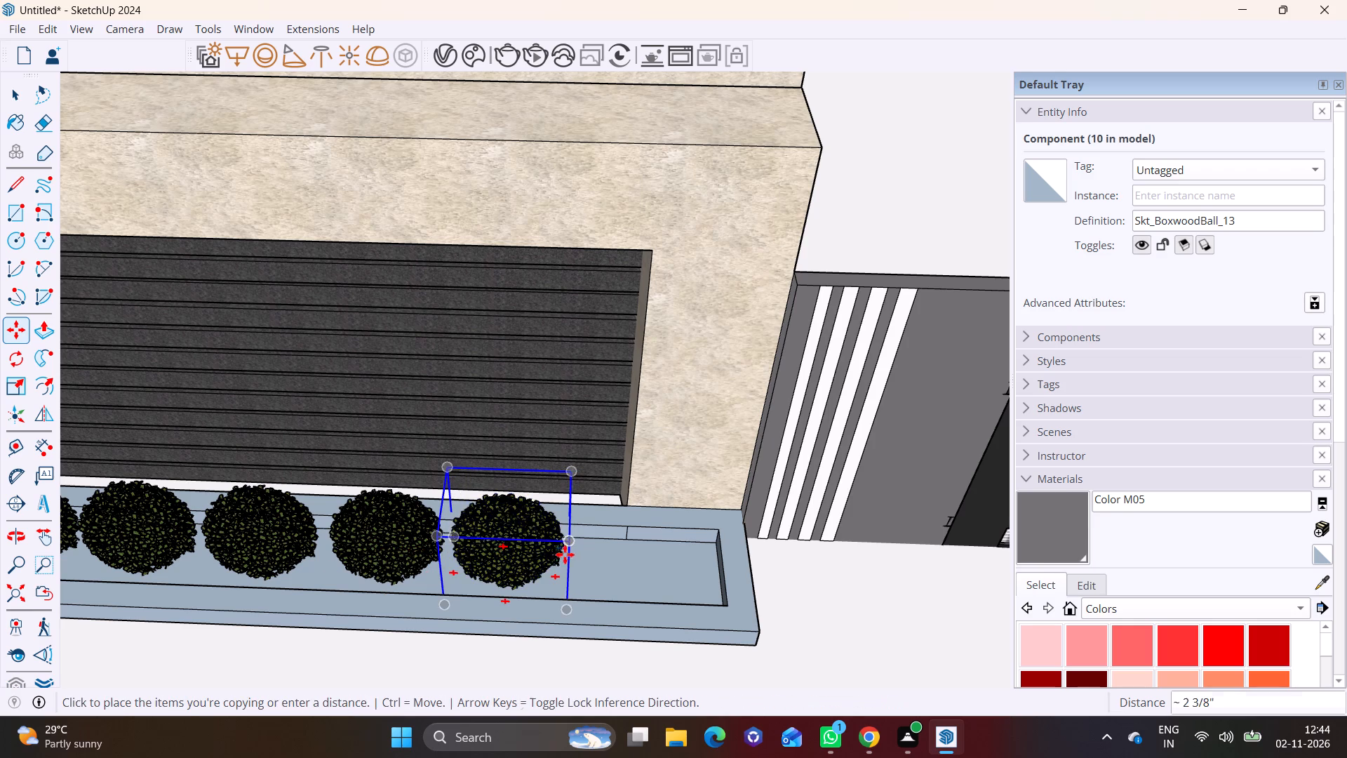
{"action": "left_click", "coordinate": [616, 563]}
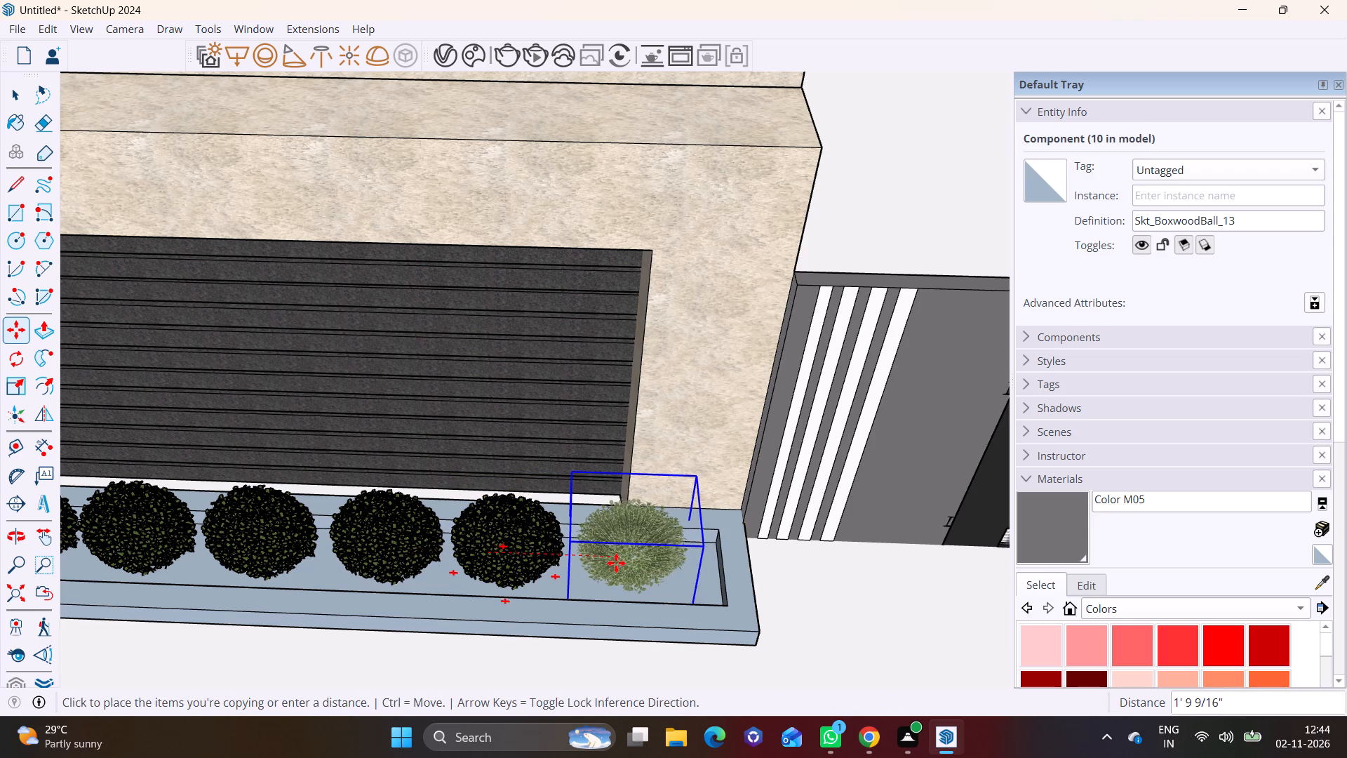
{"action": "key", "text": "space"}
{"action": "left_click", "coordinate": [829, 624]}
Examine the finished planter row and the whole house exterior from the front and from an angle.
{"action": "scroll", "coordinate": [710, 596], "scroll_direction": "down", "scroll_amount": 13}
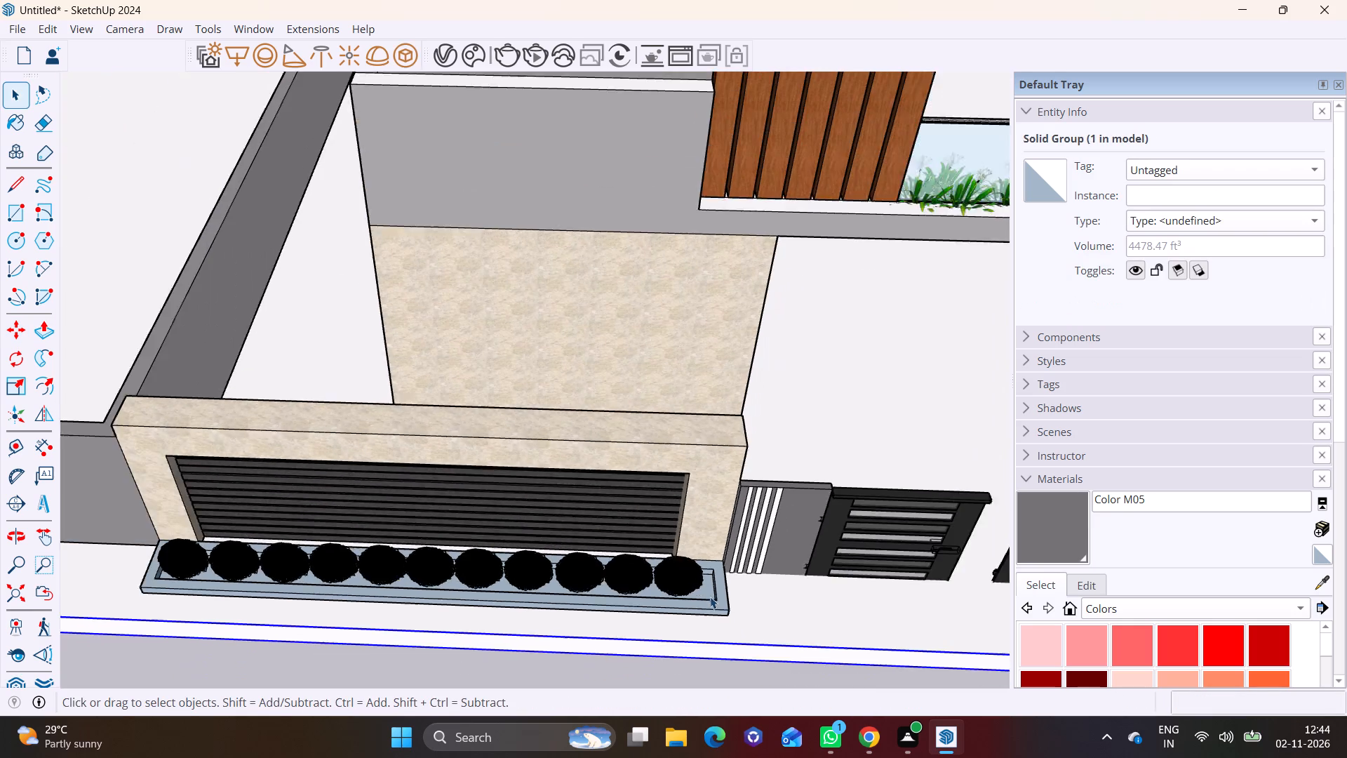
{"action": "middle_click_drag", "start_coordinate": [690, 603], "coordinate": [708, 394]}
{"action": "scroll", "coordinate": [621, 573], "scroll_direction": "down", "scroll_amount": 3}
{"action": "middle_click_drag", "start_coordinate": [601, 569], "coordinate": [575, 476]}
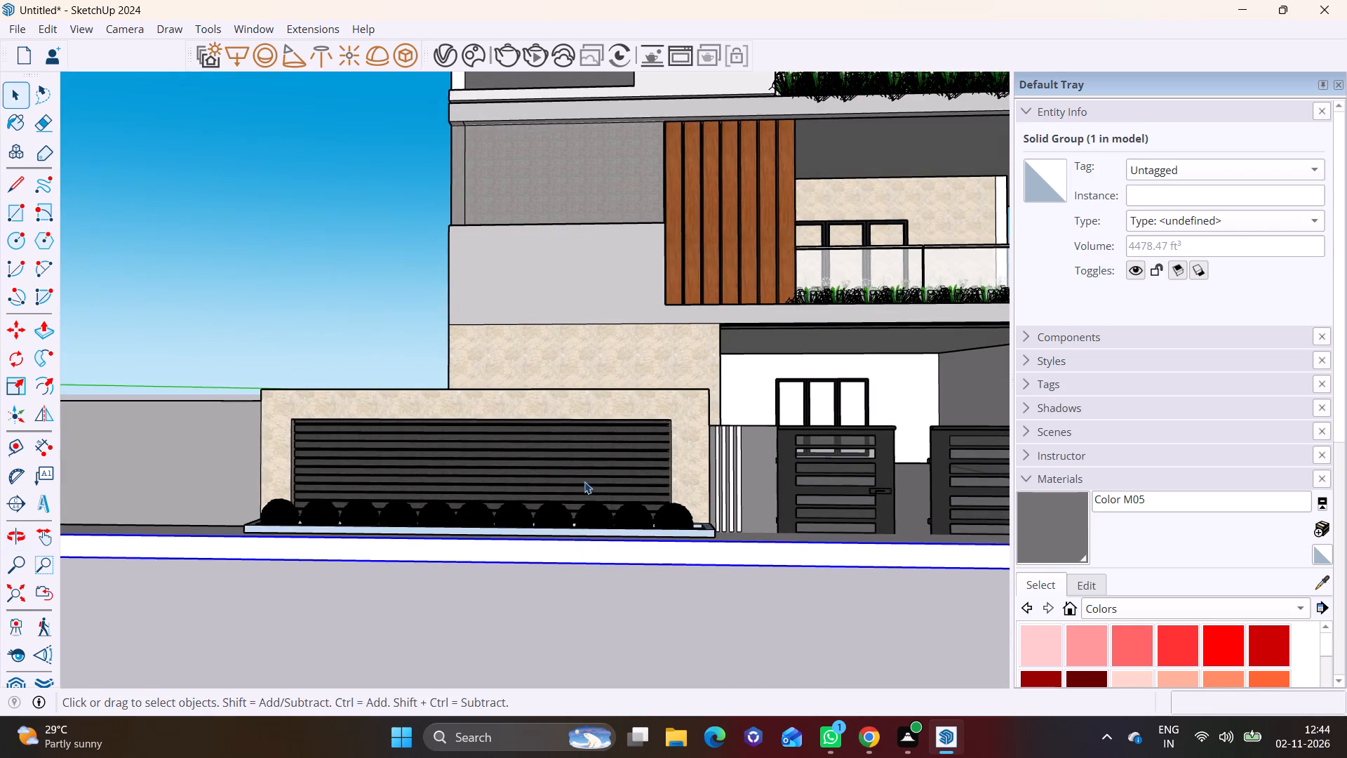
{"action": "middle_click_drag", "start_coordinate": [584, 481], "coordinate": [386, 503], "text": "shift"}
{"action": "scroll", "coordinate": [725, 551], "scroll_direction": "down", "scroll_amount": 6}
{"action": "middle_click_drag", "start_coordinate": [721, 551], "coordinate": [609, 599], "text": "shift"}
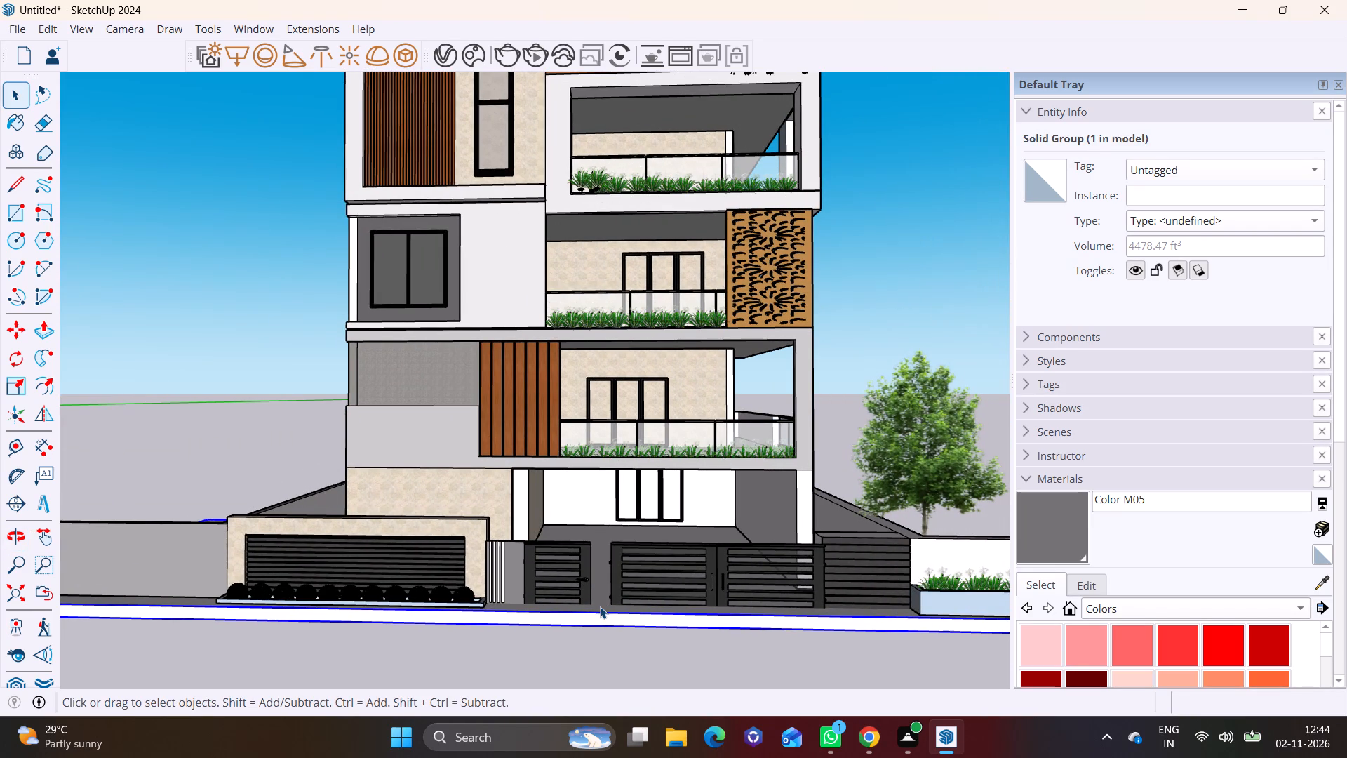
{"action": "scroll", "coordinate": [568, 518], "scroll_direction": "down", "scroll_amount": 3}
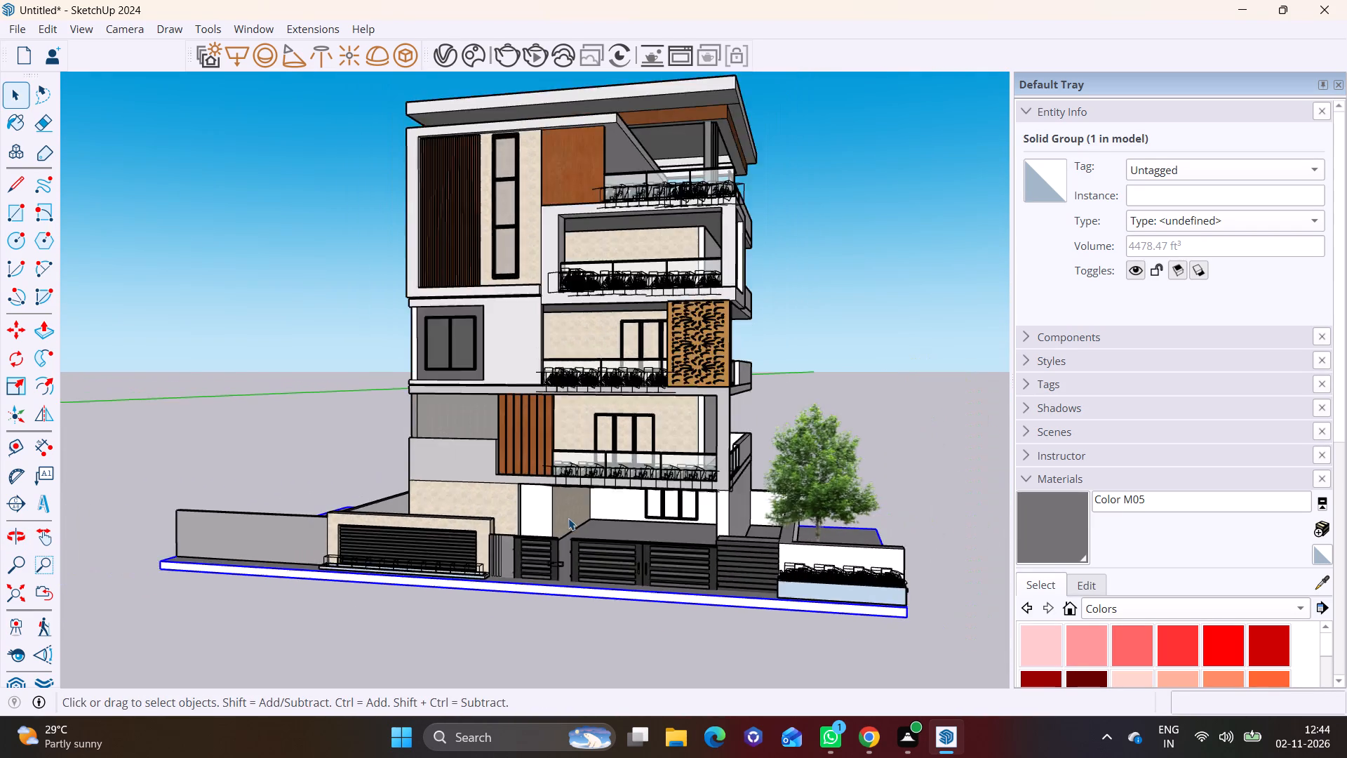
{"action": "scroll", "coordinate": [568, 518], "scroll_direction": "down", "scroll_amount": 3}
{"action": "middle_click_drag", "start_coordinate": [568, 518], "coordinate": [572, 545], "text": "shift"}
{"action": "left_click", "coordinate": [875, 536]}
{"action": "scroll", "coordinate": [855, 567], "scroll_direction": "up", "scroll_amount": 3}
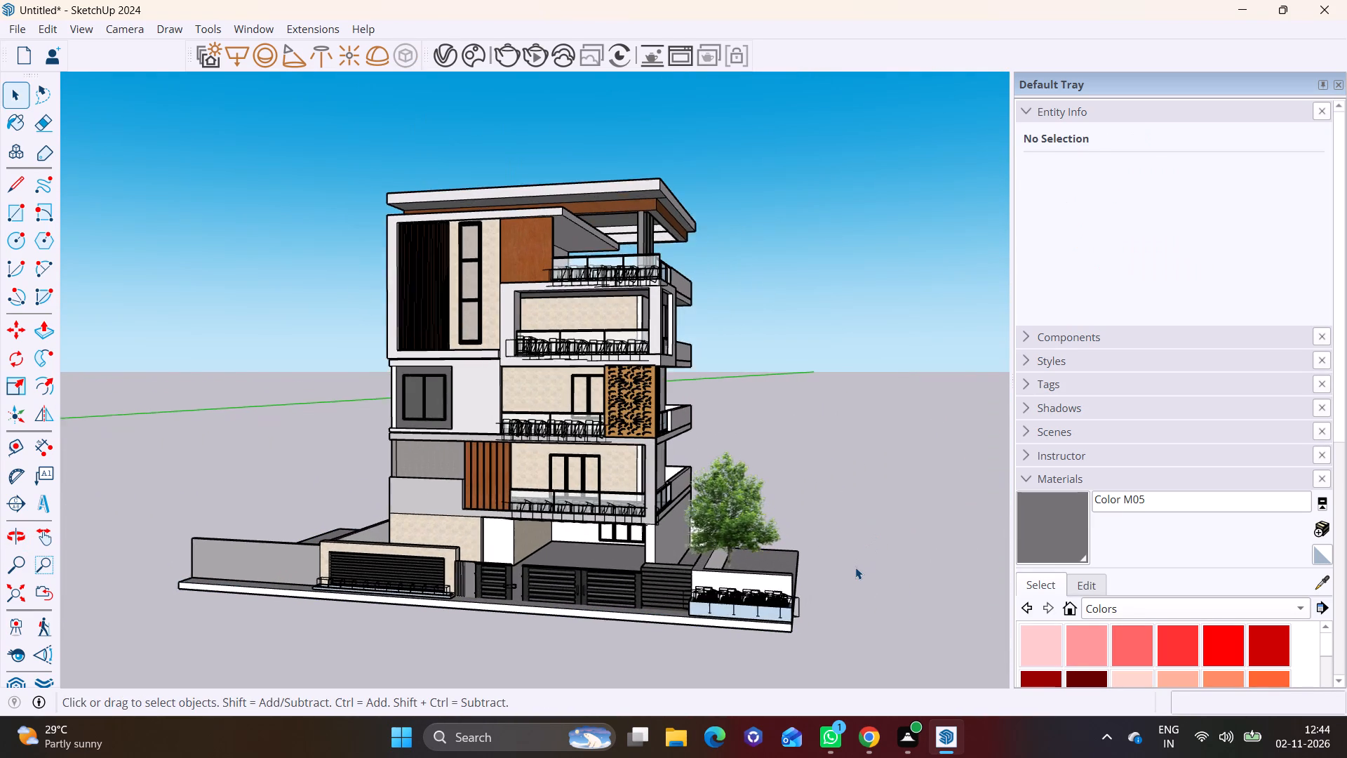
{"action": "middle_click_drag", "start_coordinate": [855, 574], "coordinate": [918, 569], "text": "shift"}
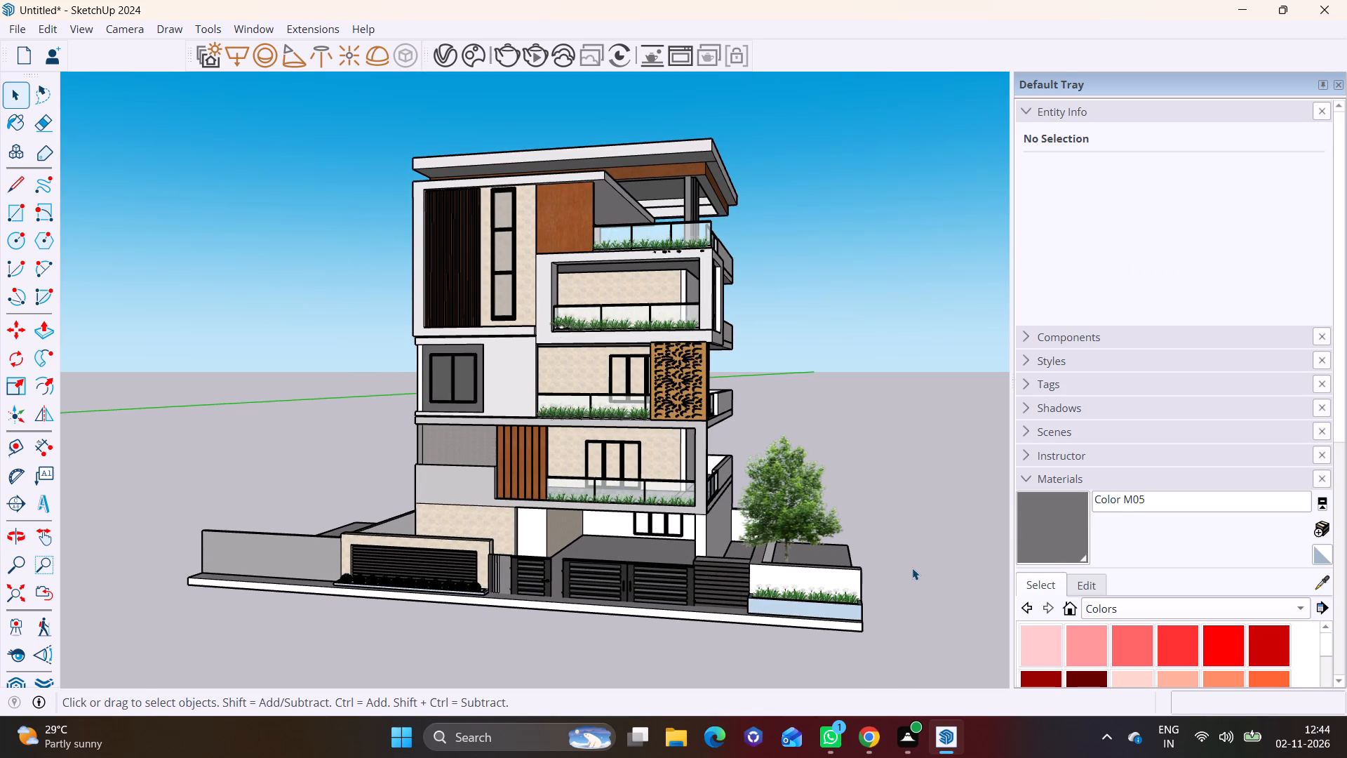
{"action": "middle_click_drag", "start_coordinate": [878, 582], "coordinate": [830, 605]}
{"action": "scroll", "coordinate": [808, 578], "scroll_direction": "up", "scroll_amount": 1}
{"action": "middle_click_drag", "start_coordinate": [809, 576], "coordinate": [863, 570]}
{"action": "scroll", "coordinate": [863, 570], "scroll_direction": "down", "scroll_amount": 2}
{"action": "middle_click_drag", "start_coordinate": [854, 571], "coordinate": [838, 567]}
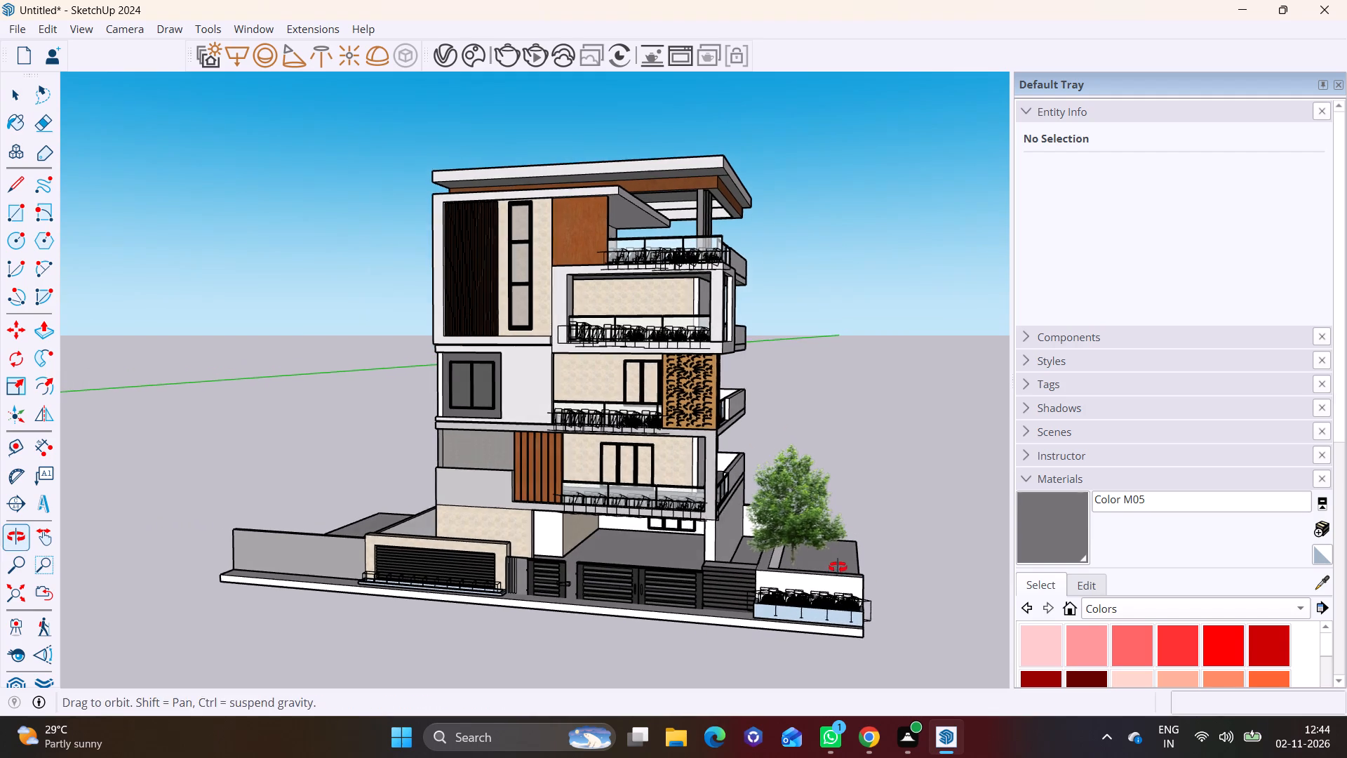
{"action": "middle_click_drag", "start_coordinate": [838, 567], "coordinate": [837, 567]}
{"action": "left_click", "coordinate": [922, 558]}
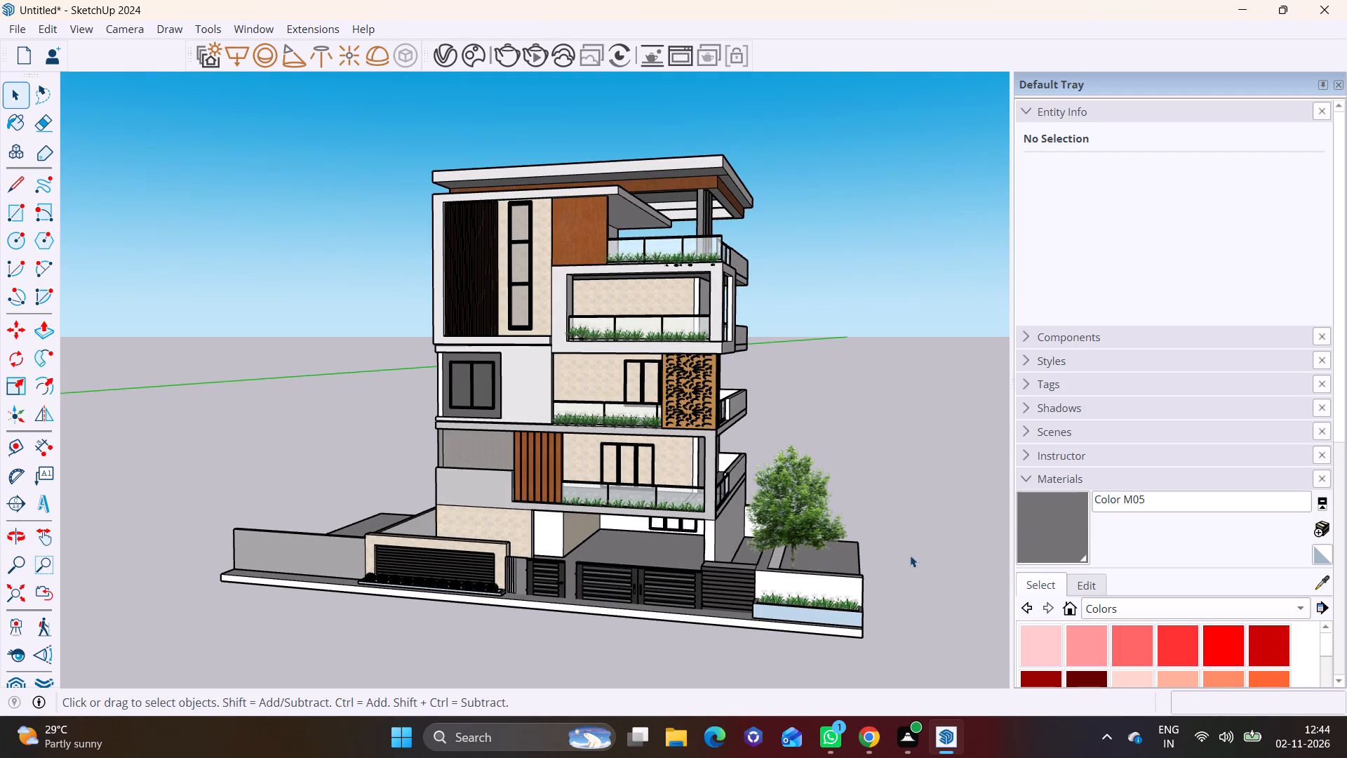
{"action": "middle_click_drag", "start_coordinate": [900, 557], "coordinate": [906, 573]}
{"action": "scroll", "coordinate": [906, 573], "scroll_direction": "up", "scroll_amount": 1}
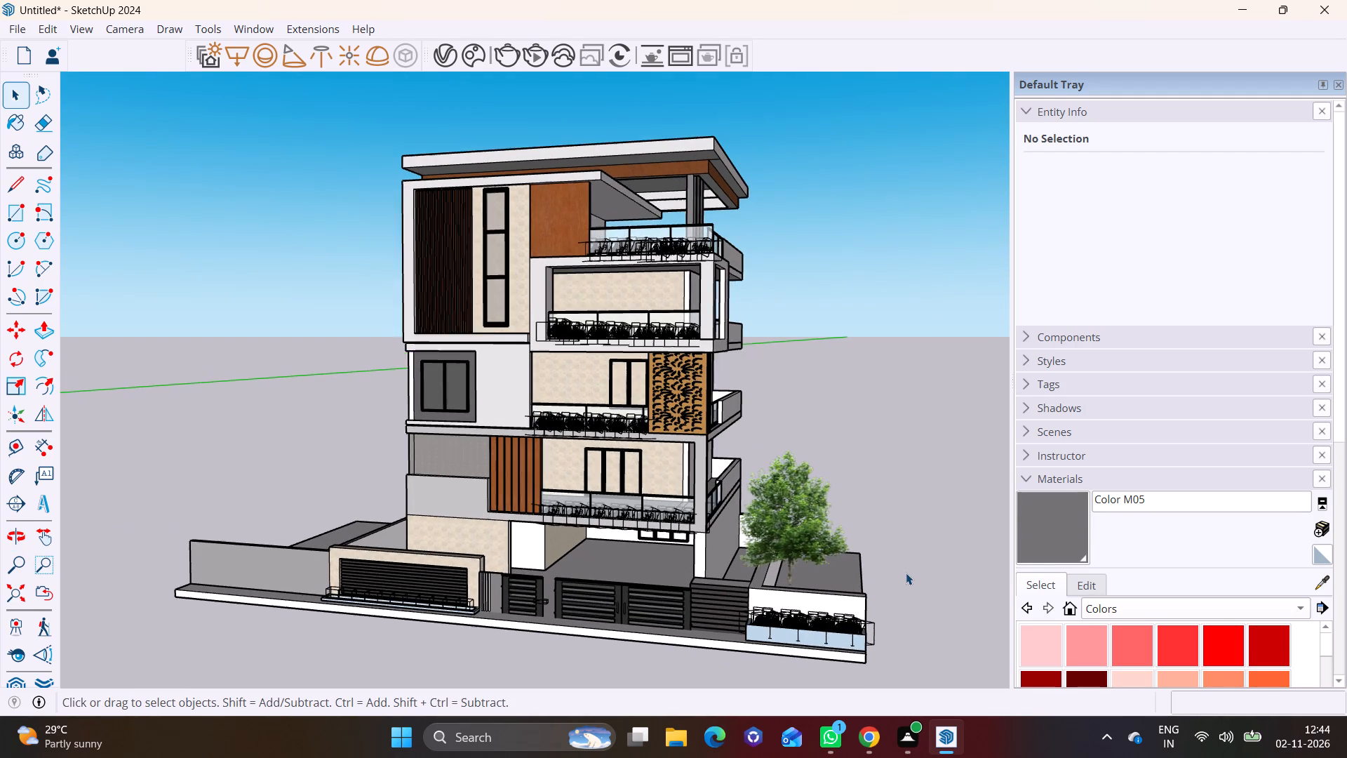
{"action": "scroll", "coordinate": [906, 573], "scroll_direction": "up", "scroll_amount": 1}
Search 3D Warehouse for CEILING LIGHTS and load the round Ceiling Light directly into the model.
{"action": "left_click", "coordinate": [245, 30]}
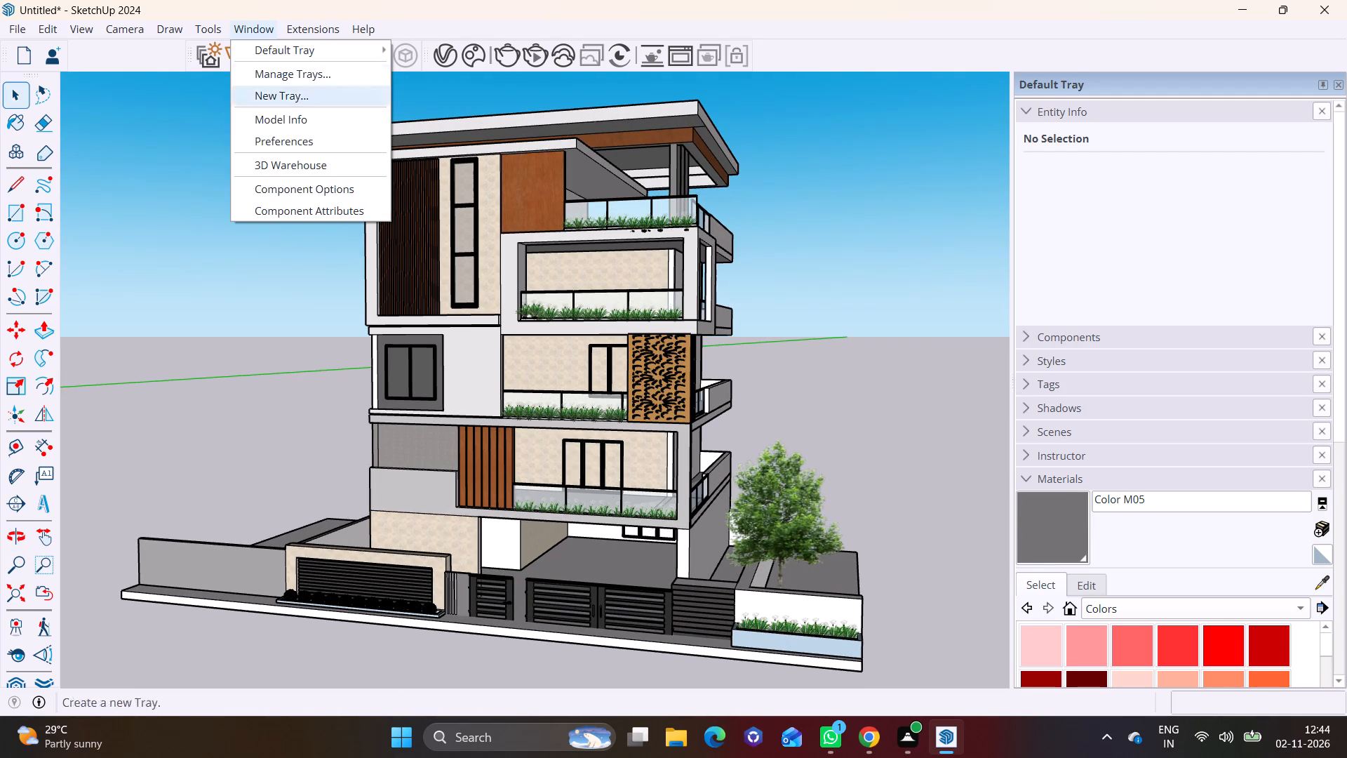
{"action": "left_click", "coordinate": [297, 164]}
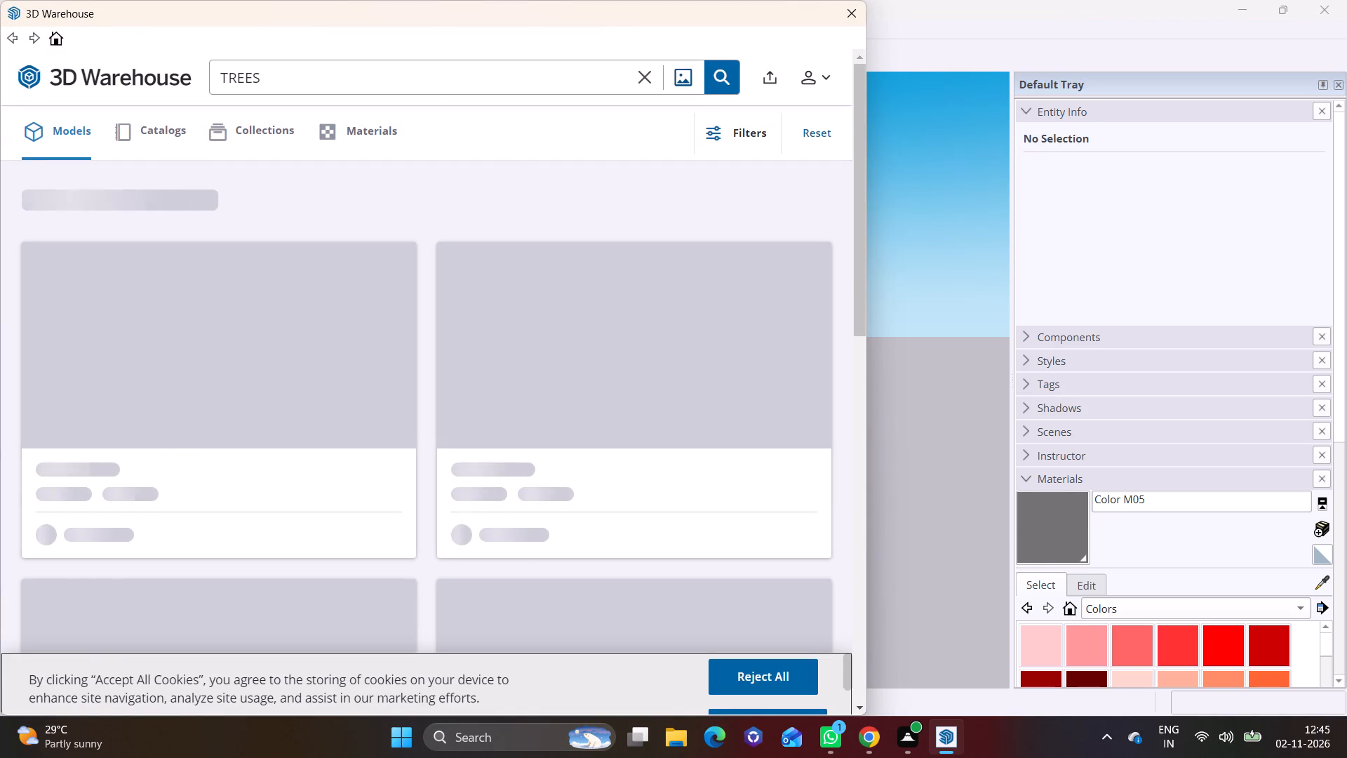
{"action": "left_click", "coordinate": [455, 70]}
{"action": "left_click", "coordinate": [643, 77]}
{"action": "left_click", "coordinate": [570, 86]}
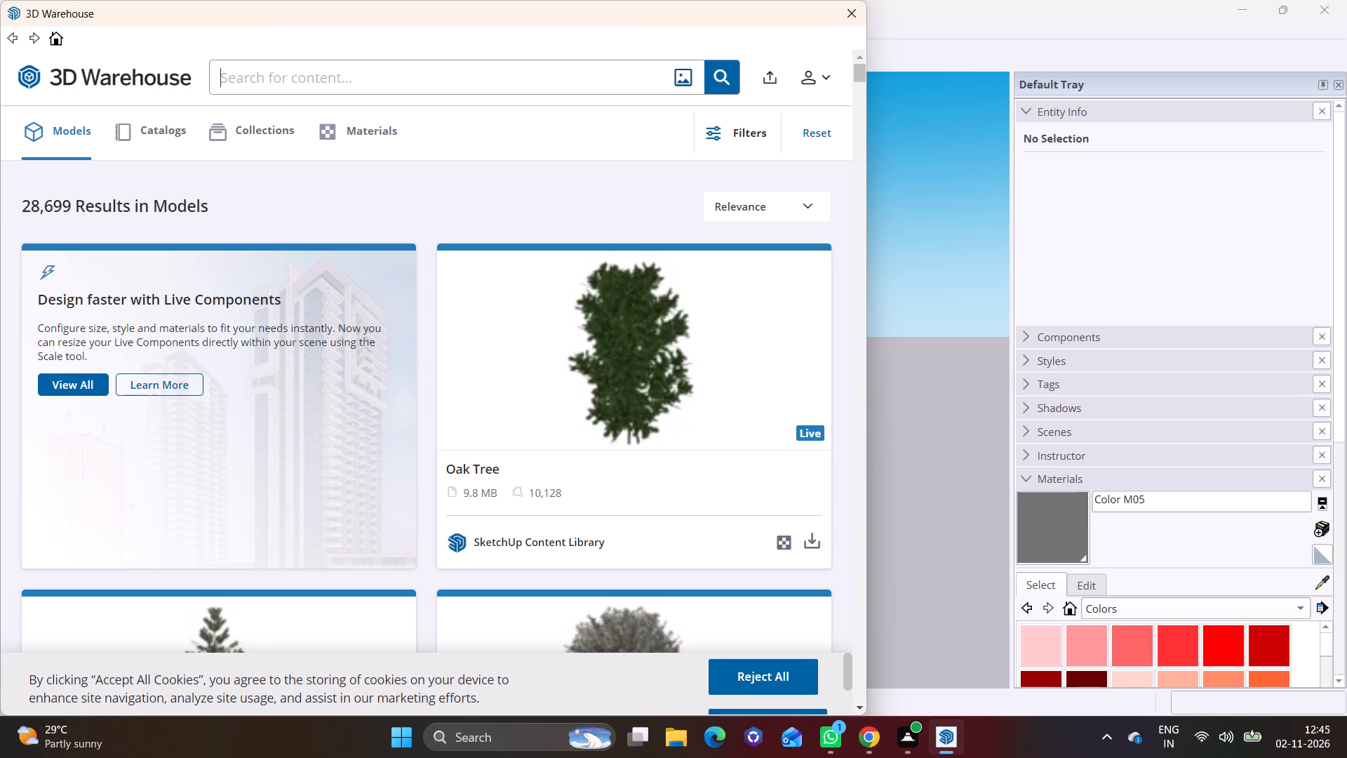
{"action": "type", "text": "CEILING LIGHTS"}
{"action": "key", "text": "Return"}
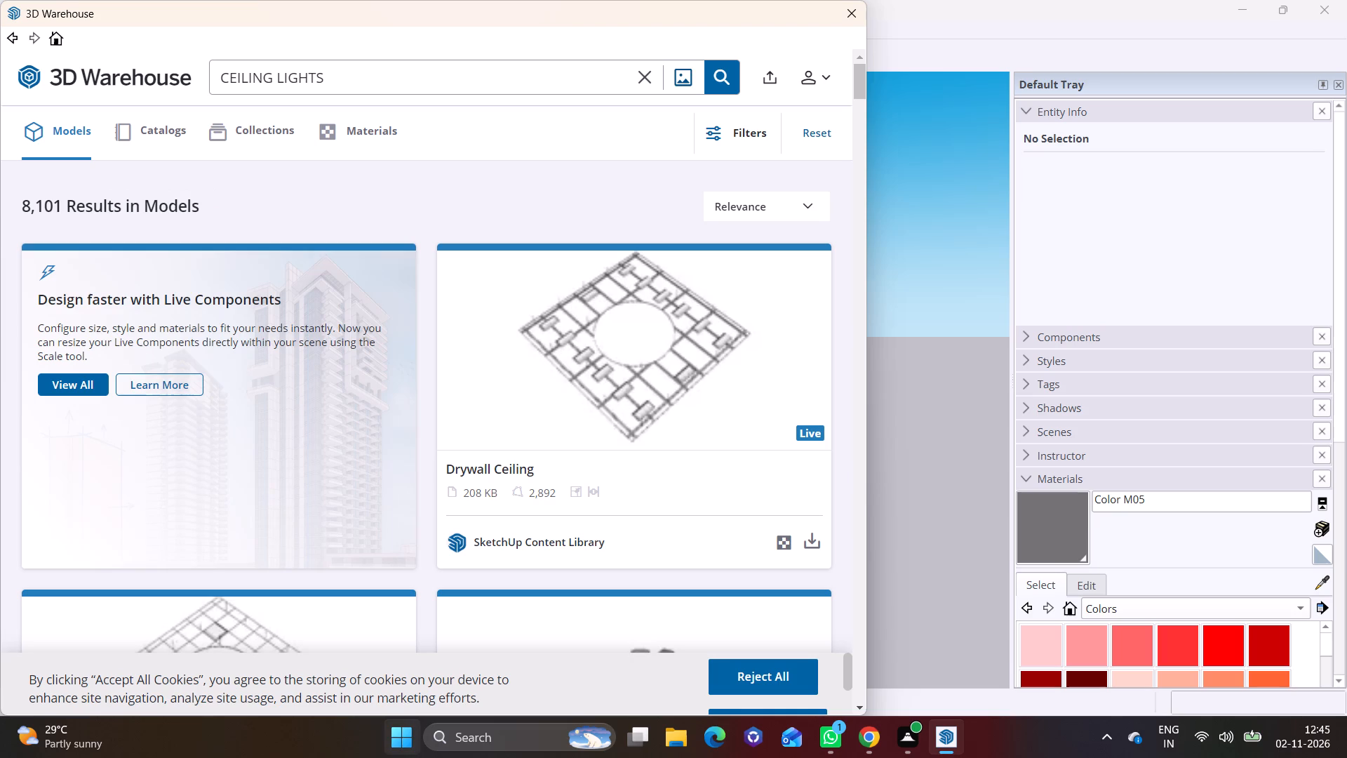
{"action": "left_click", "coordinate": [859, 707]}
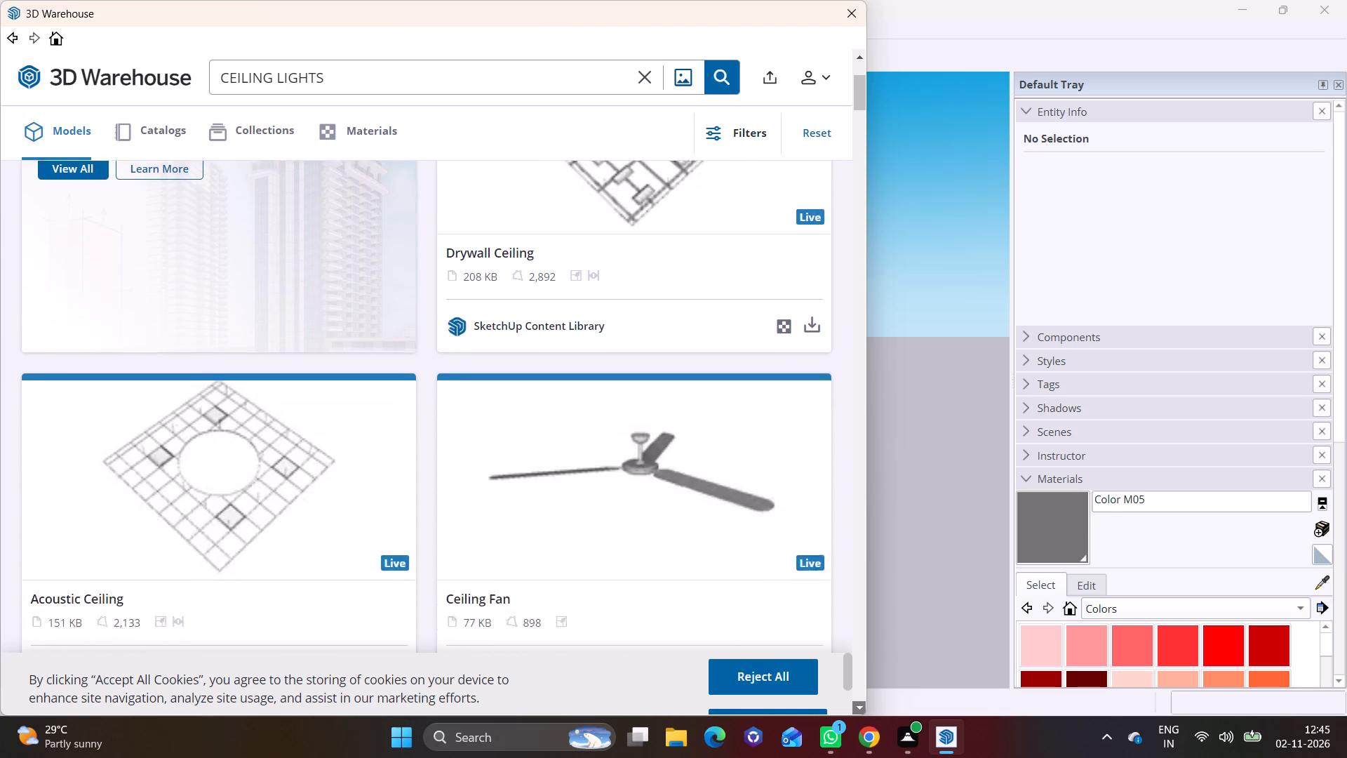
{"action": "left_click", "coordinate": [859, 707]}
{"action": "left_click", "coordinate": [813, 485]}
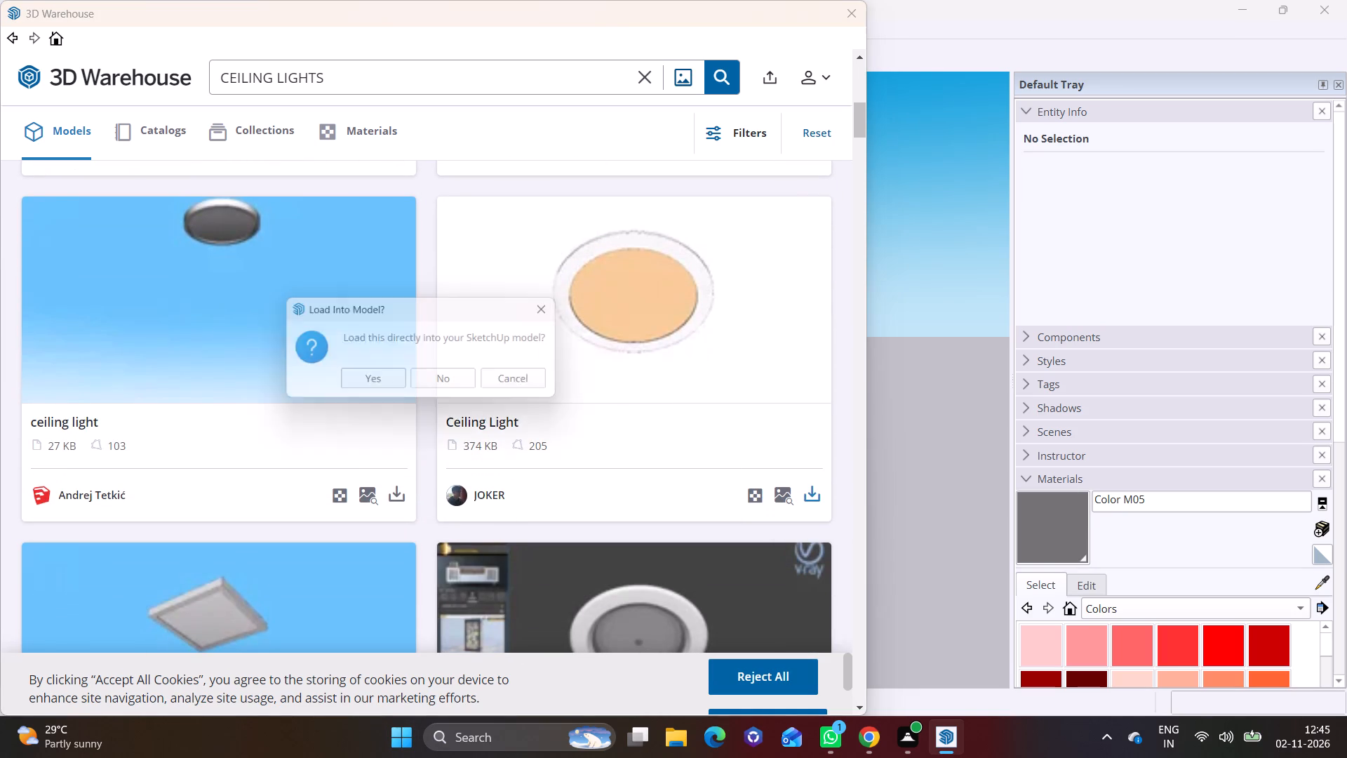
{"action": "left_click", "coordinate": [377, 377]}
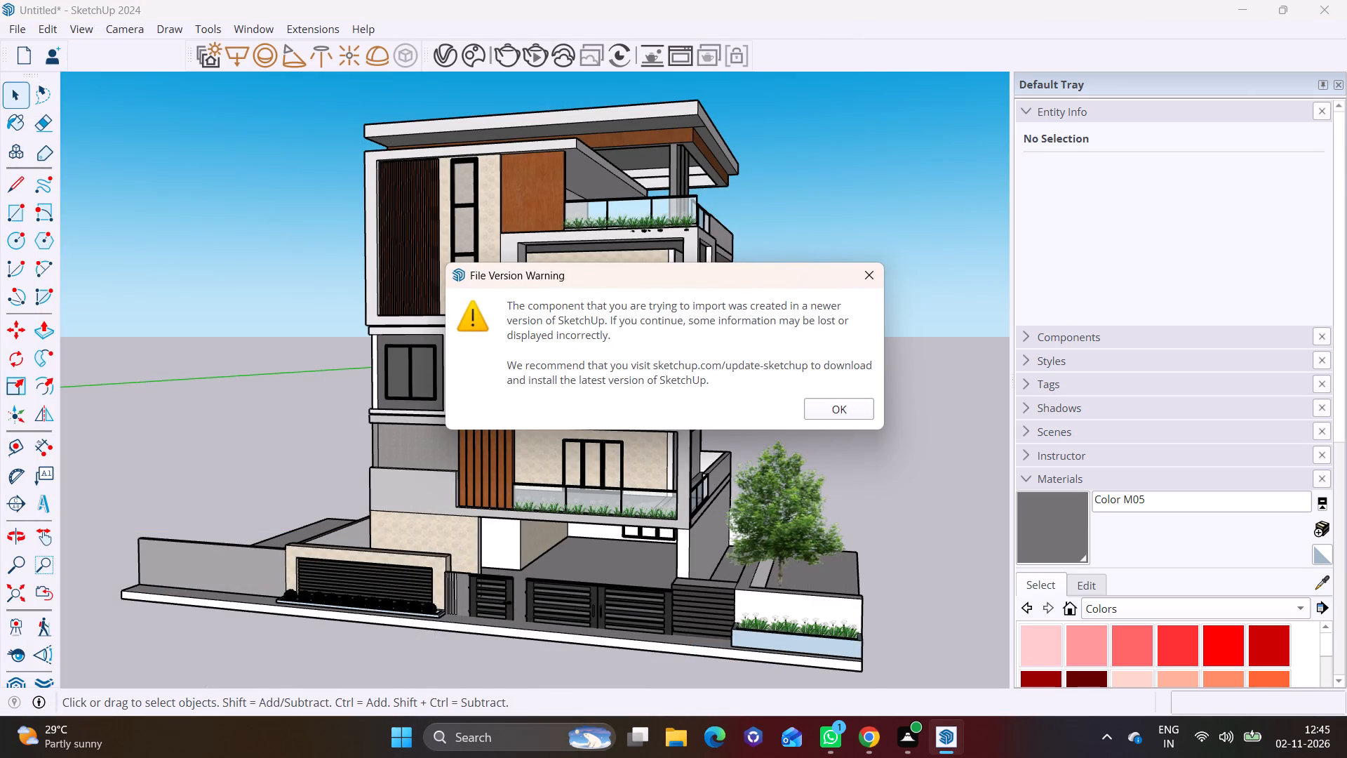
{"action": "left_click", "coordinate": [832, 416]}
Place the ceiling light on the underside of the top roof overhang, above the upper balcony.
{"action": "scroll", "coordinate": [709, 244], "scroll_direction": "up", "scroll_amount": 3}
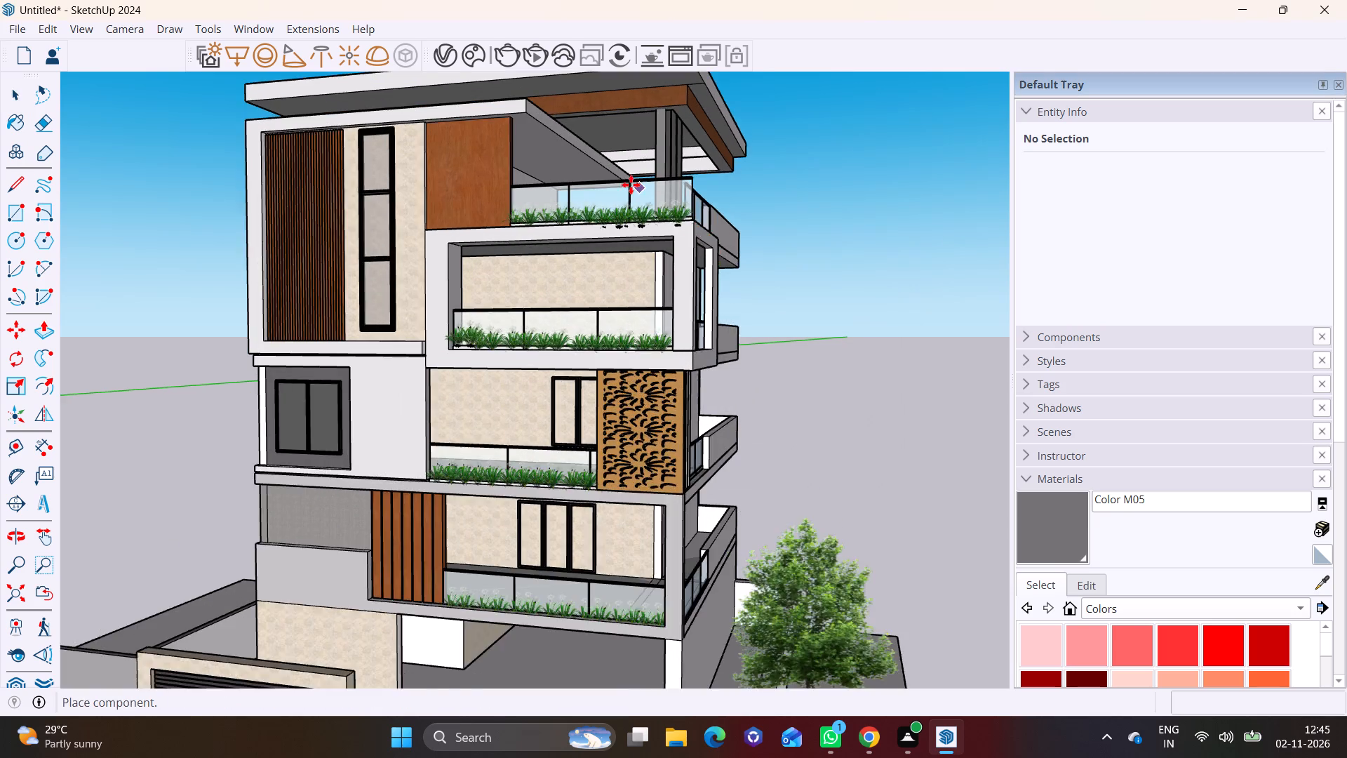
{"action": "scroll", "coordinate": [631, 185], "scroll_direction": "up", "scroll_amount": 4}
{"action": "middle_click_drag", "start_coordinate": [608, 164], "coordinate": [615, 362]}
{"action": "middle_click_drag", "start_coordinate": [594, 334], "coordinate": [622, 168]}
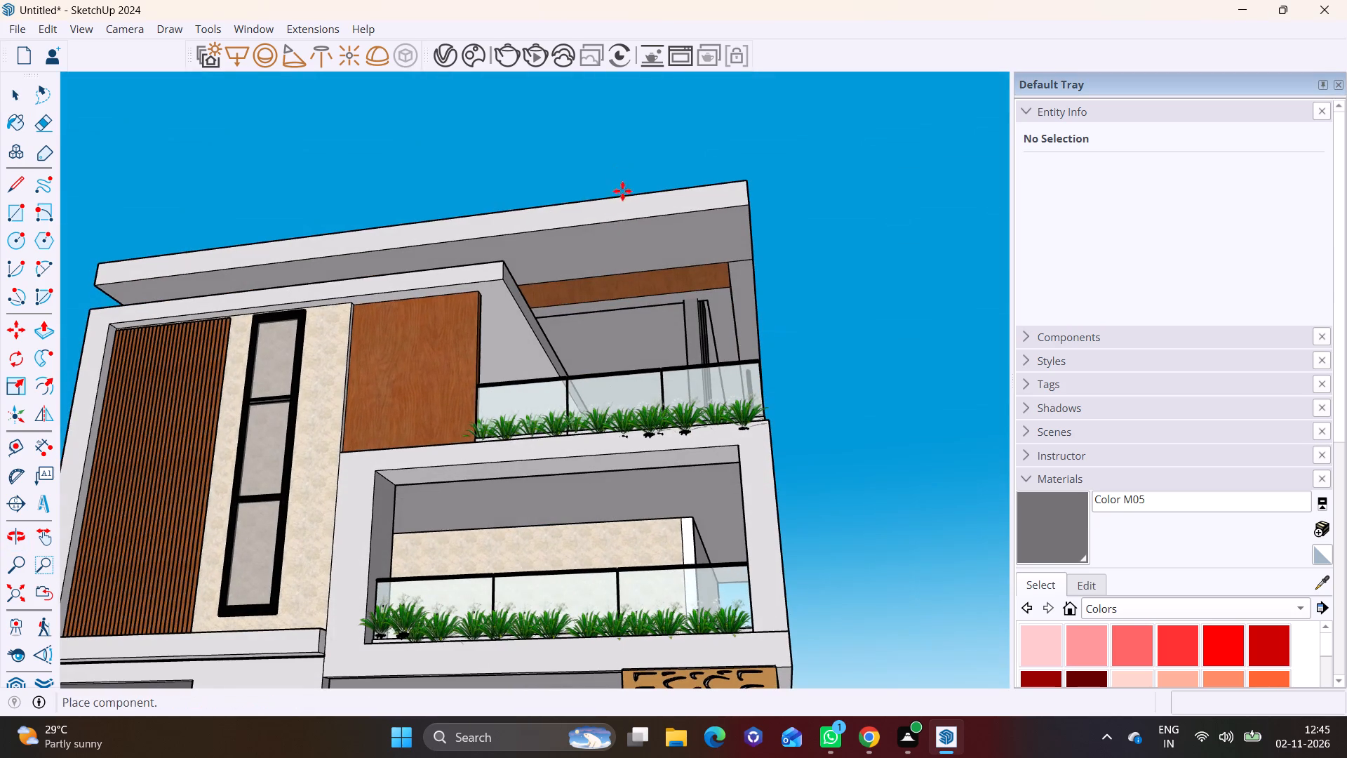
{"action": "left_click", "coordinate": [617, 247]}
Scale up the ceiling light on the roof overhang's underside by a factor of about 3.32.
{"action": "middle_click_drag", "start_coordinate": [739, 262], "coordinate": [706, 284]}
{"action": "scroll", "coordinate": [643, 260], "scroll_direction": "up", "scroll_amount": 3}
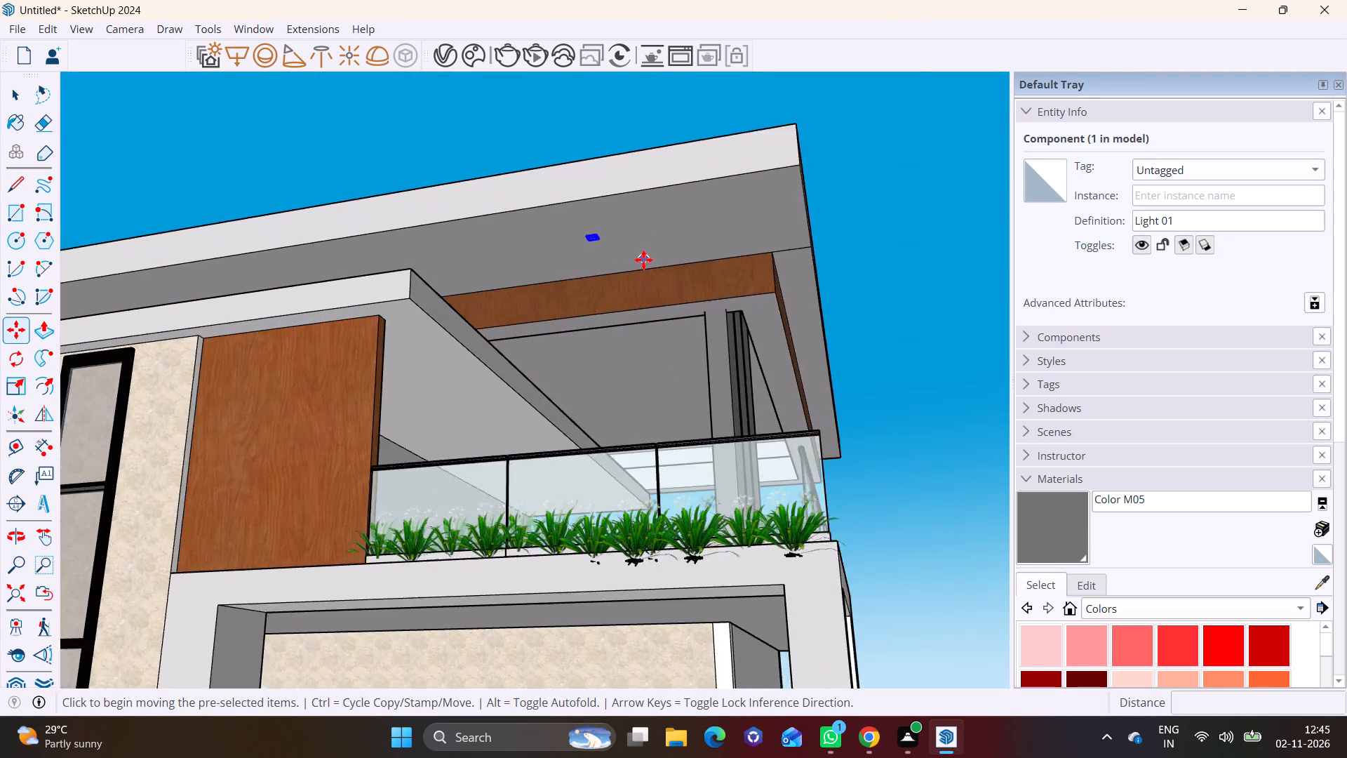
{"action": "scroll", "coordinate": [643, 260], "scroll_direction": "up", "scroll_amount": 9}
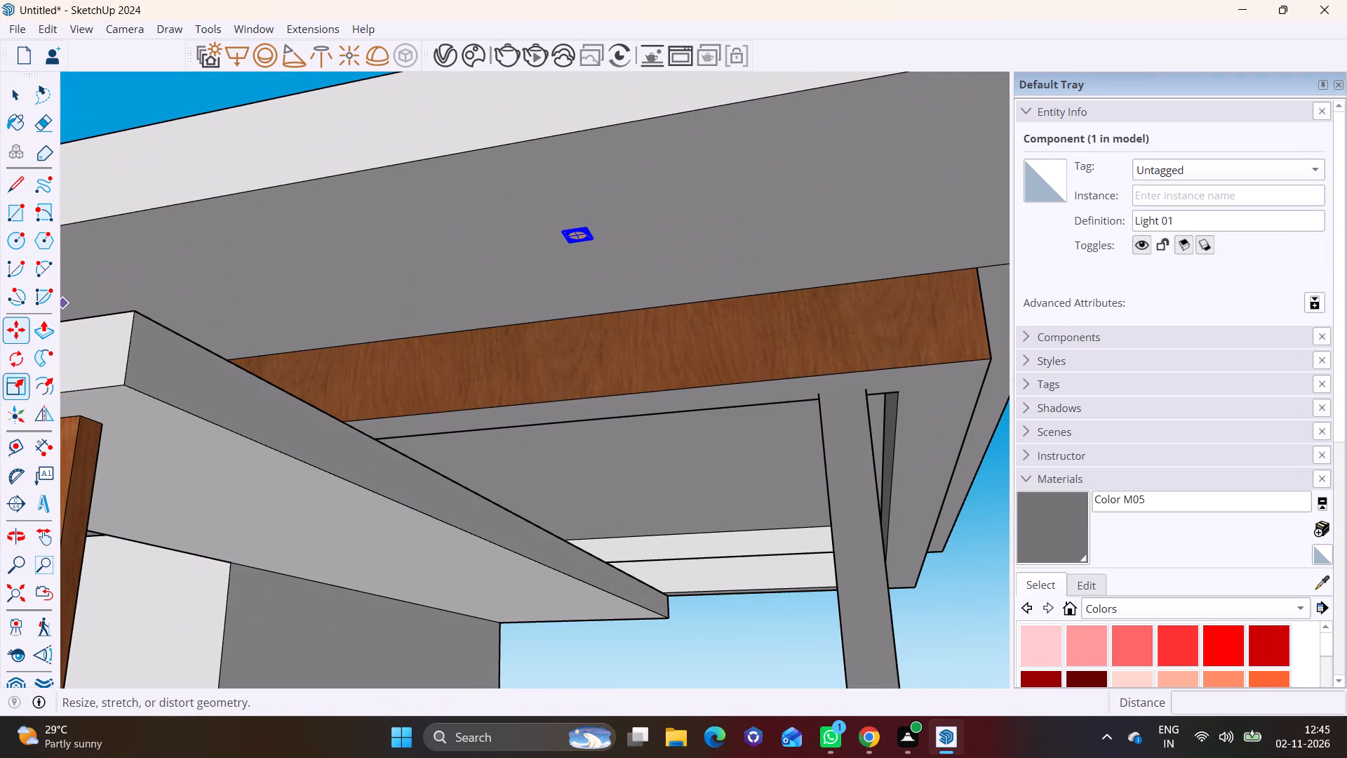
{"action": "left_click", "coordinate": [15, 378]}
{"action": "left_click", "coordinate": [585, 225]}
{"action": "left_click", "coordinate": [615, 175]}
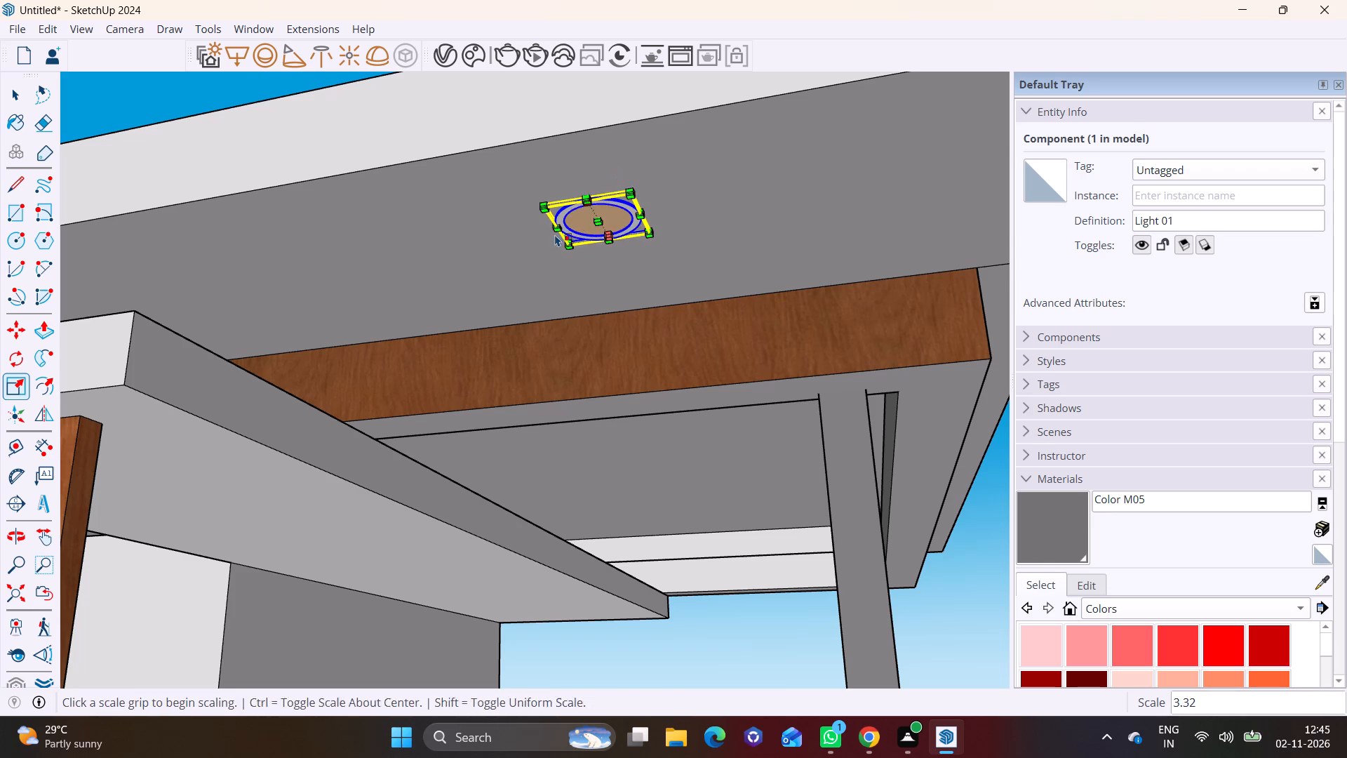
Move the ceiling light about 1' 1 5/8" across the top roof overhang's underside, closer to its front edge.
{"action": "key", "text": "space"}
{"action": "scroll", "coordinate": [676, 201], "scroll_direction": "down", "scroll_amount": 6}
{"action": "middle_click_drag", "start_coordinate": [678, 201], "coordinate": [798, 211]}
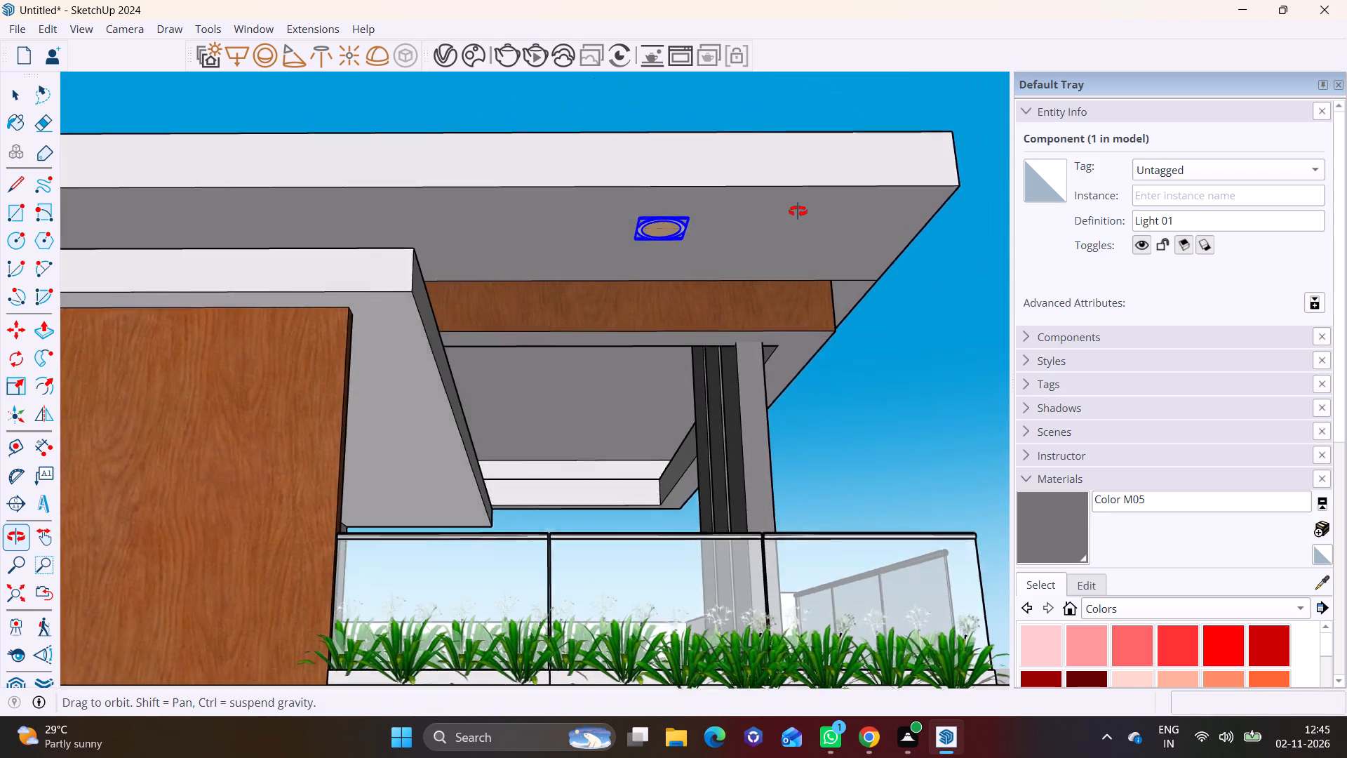
{"action": "middle_click_drag", "start_coordinate": [798, 211], "coordinate": [817, 192]}
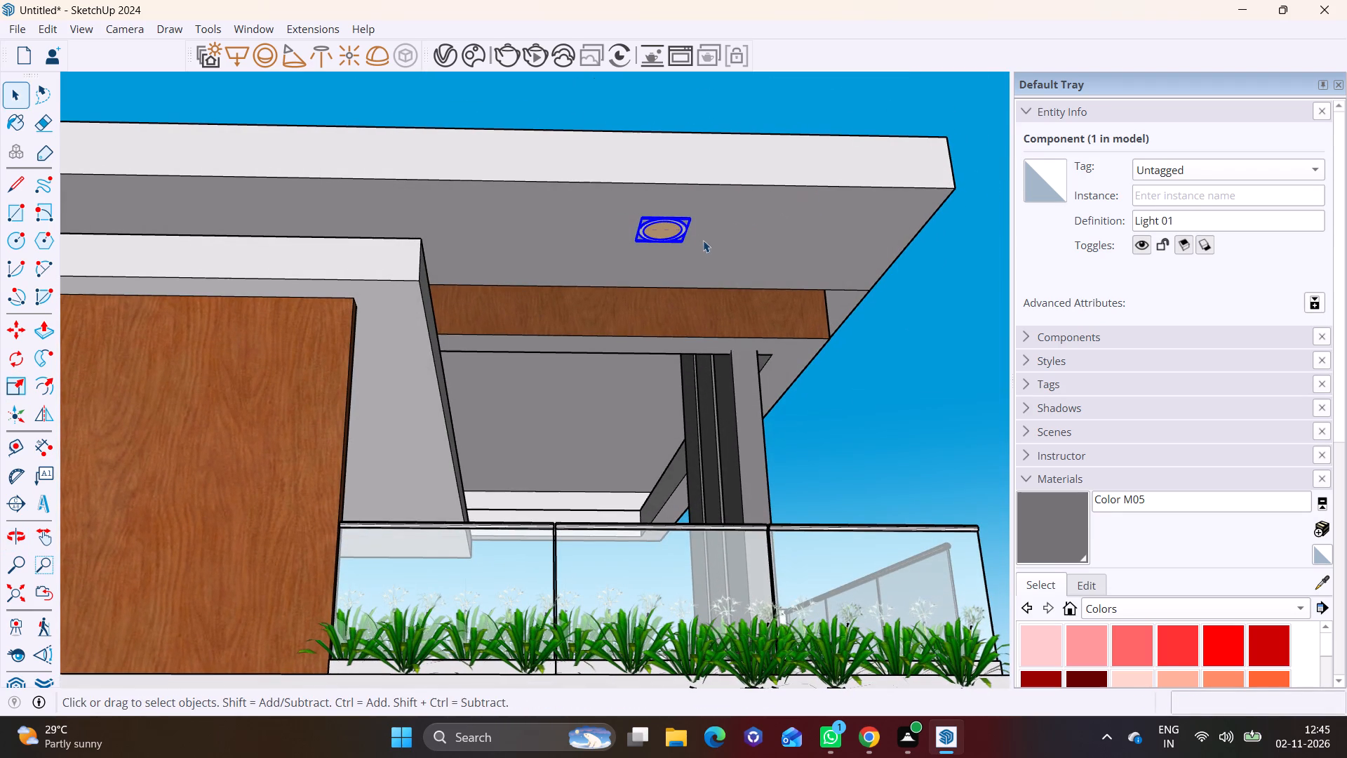
{"action": "key", "text": "m"}
{"action": "left_click", "coordinate": [669, 228]}
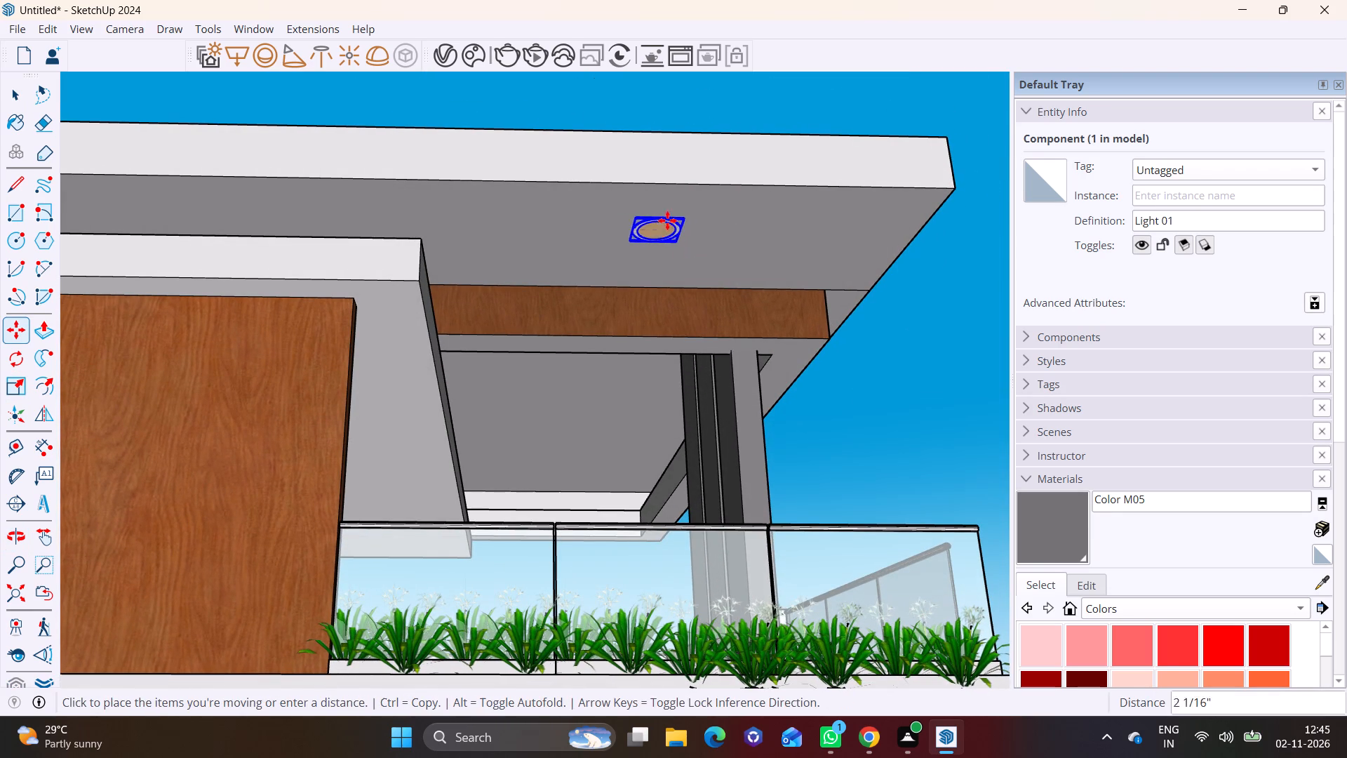
{"action": "left_click", "coordinate": [675, 201]}
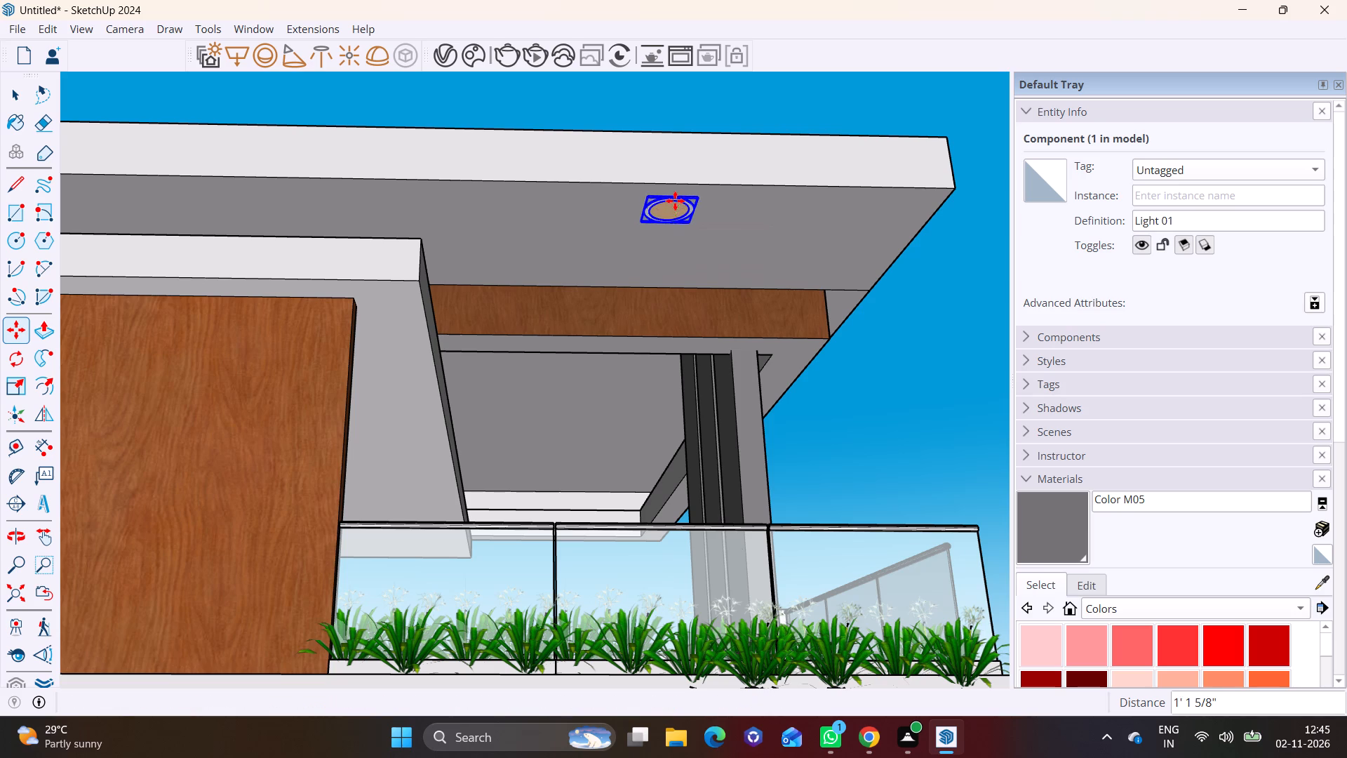
Copy the ceiling light along the overhang twice: one above the wood wall panel, one about 18' 1" from it at the balcony-side end.
{"action": "left_click", "coordinate": [673, 213]}
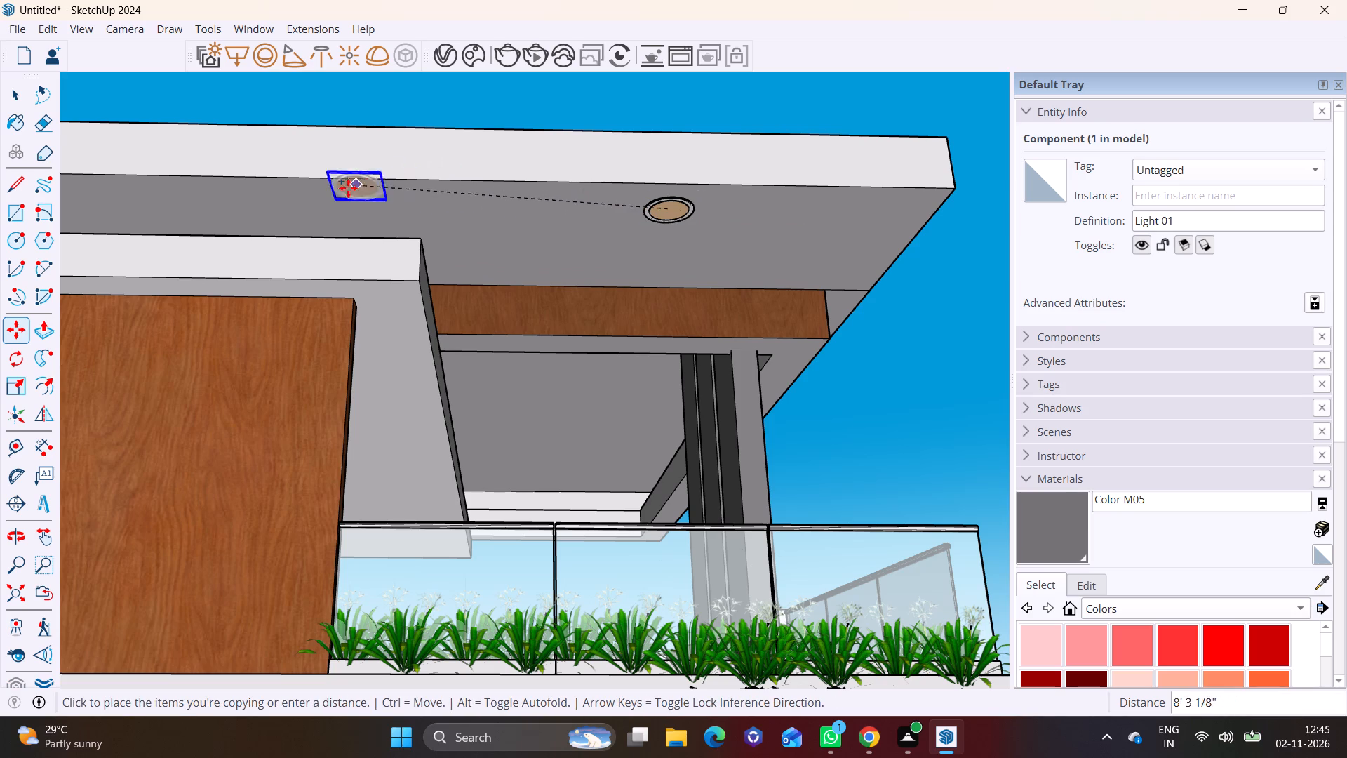
{"action": "left_click", "coordinate": [224, 201]}
{"action": "left_click", "coordinate": [229, 201]}
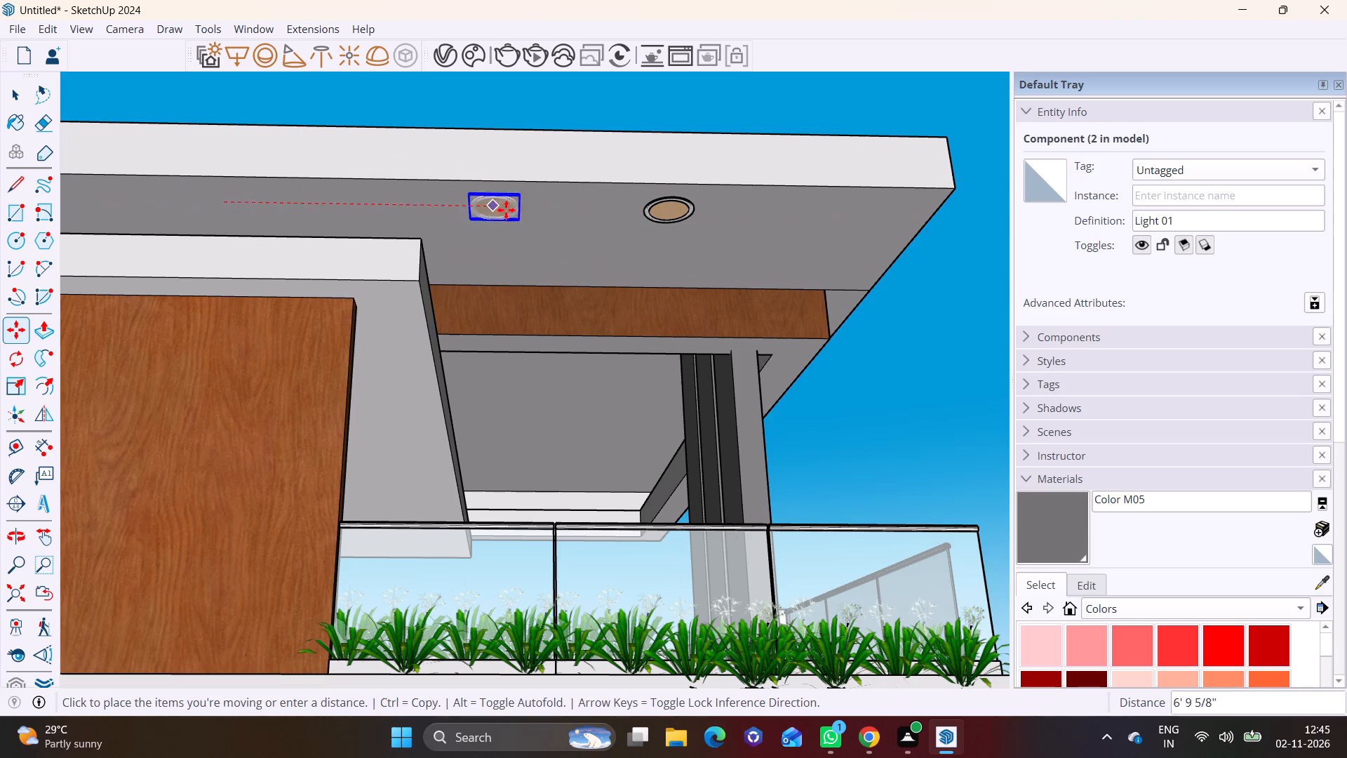
{"action": "left_click", "coordinate": [892, 211]}
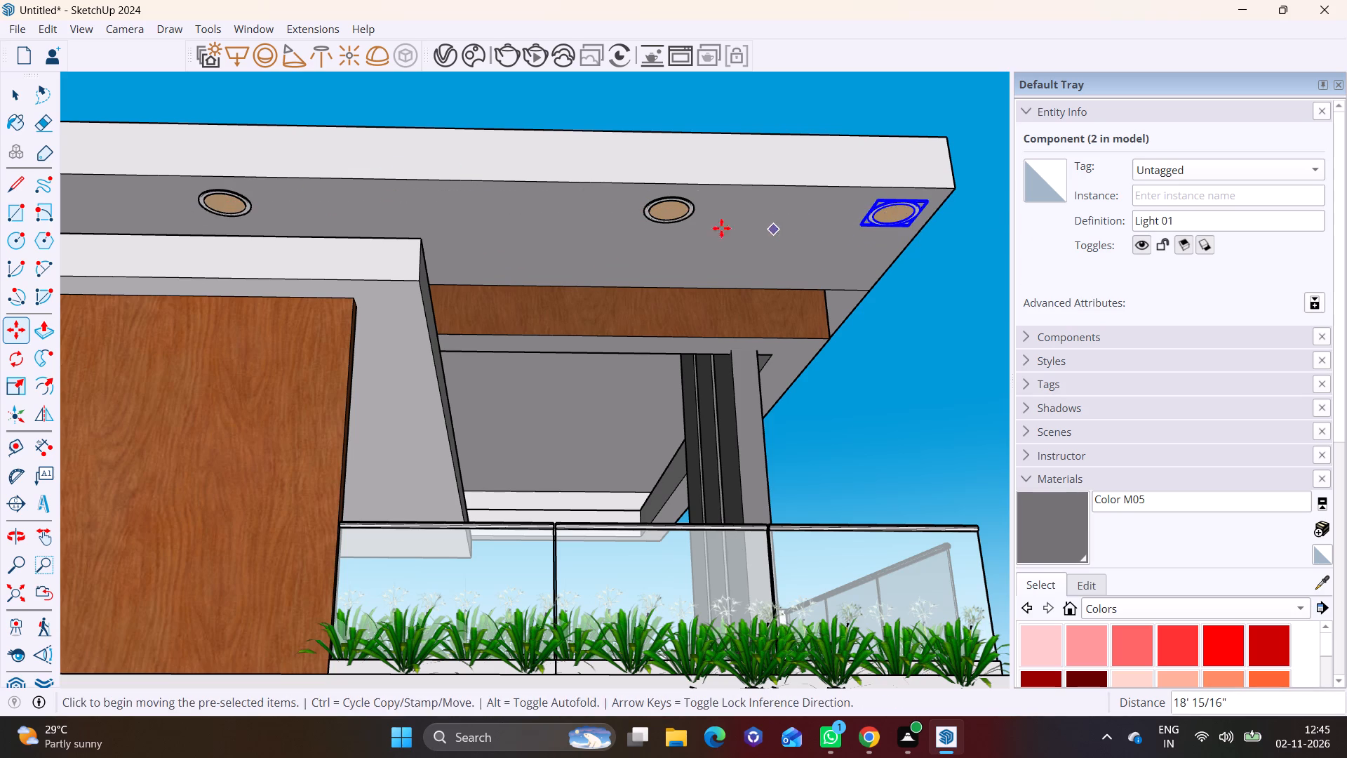
Move the middle ceiling light along the overhang to sit roughly halfway between the two outer lights.
{"action": "key", "text": "space"}
{"action": "left_click", "coordinate": [679, 211]}
{"action": "key", "text": "m"}
{"action": "left_click", "coordinate": [678, 213]}
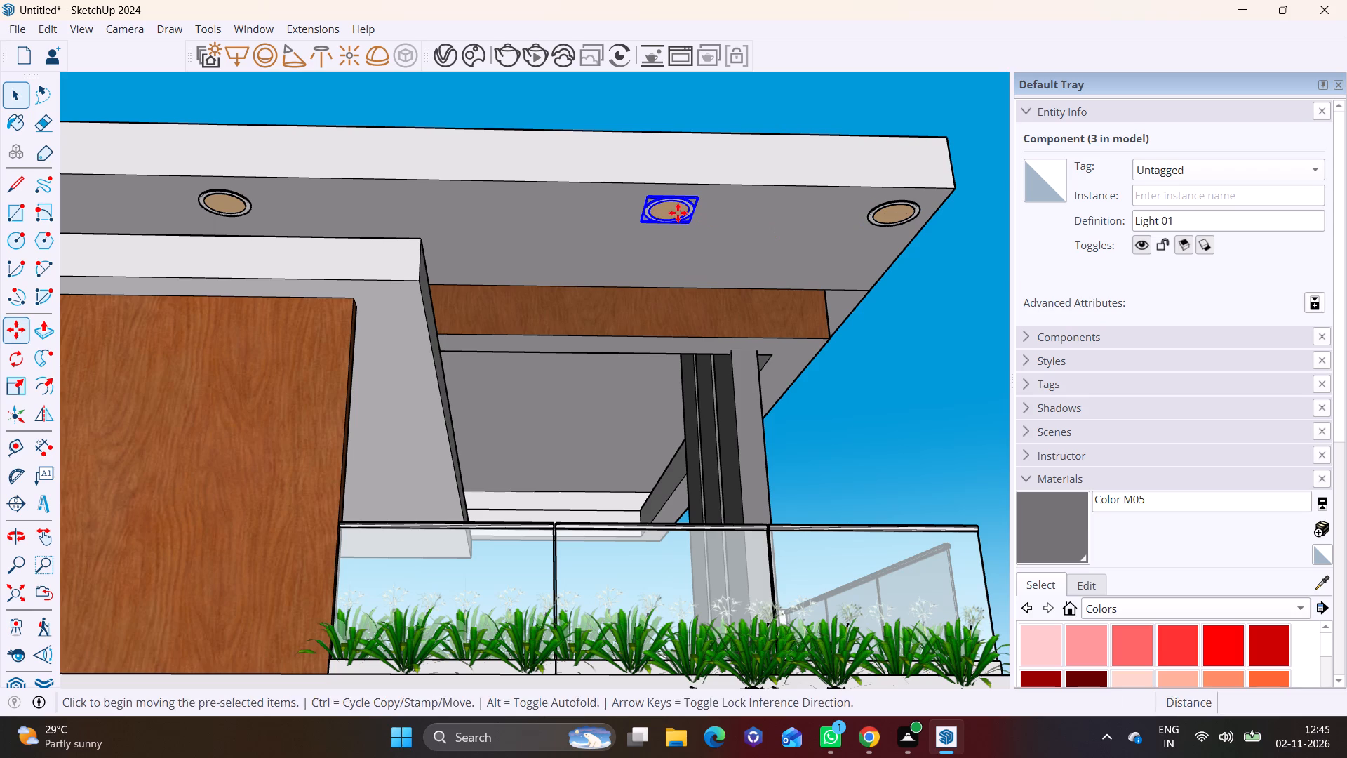
{"action": "left_click", "coordinate": [569, 206]}
Copy the middle light about 18' 1" along the overhang to above the tall window, and copy that one about 11' farther to the end.
{"action": "scroll", "coordinate": [565, 210], "scroll_direction": "down", "scroll_amount": 6}
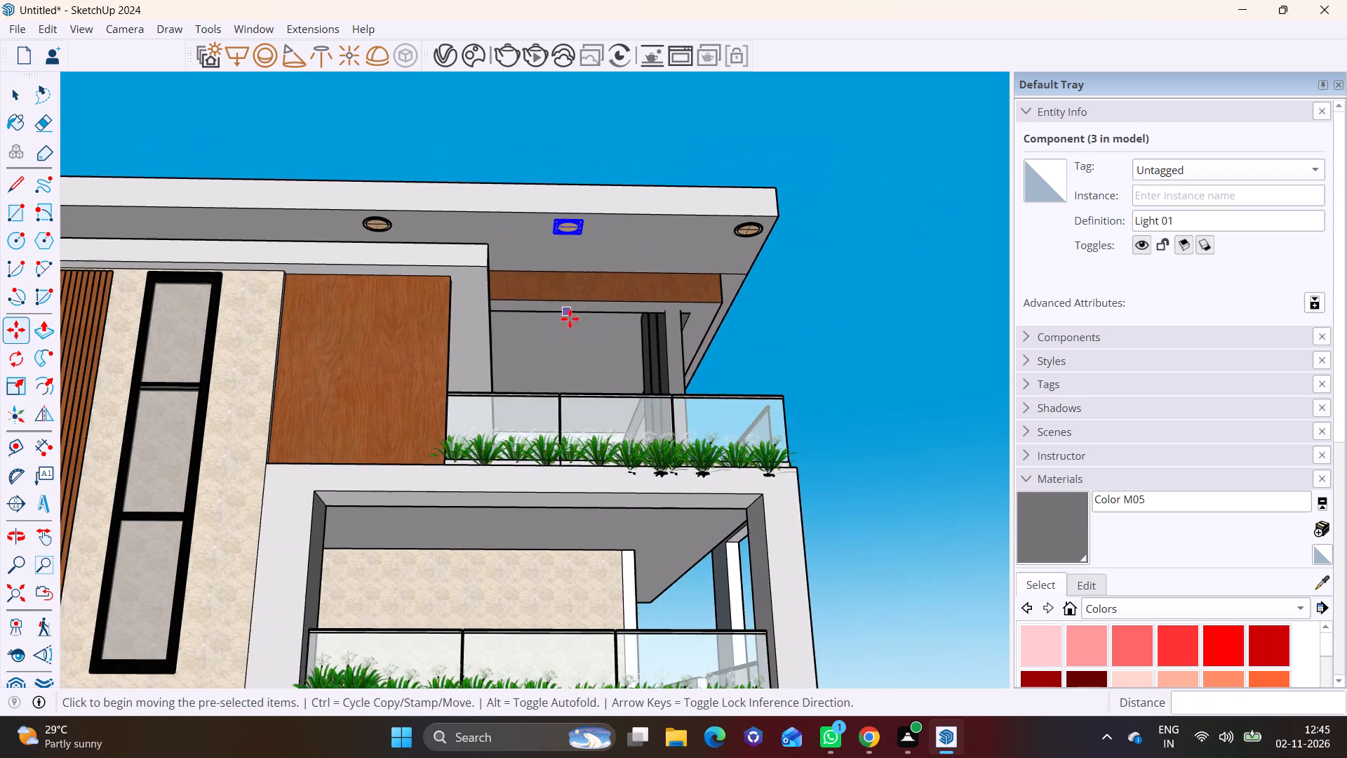
{"action": "middle_click_drag", "start_coordinate": [593, 267], "coordinate": [840, 271], "text": "shift"}
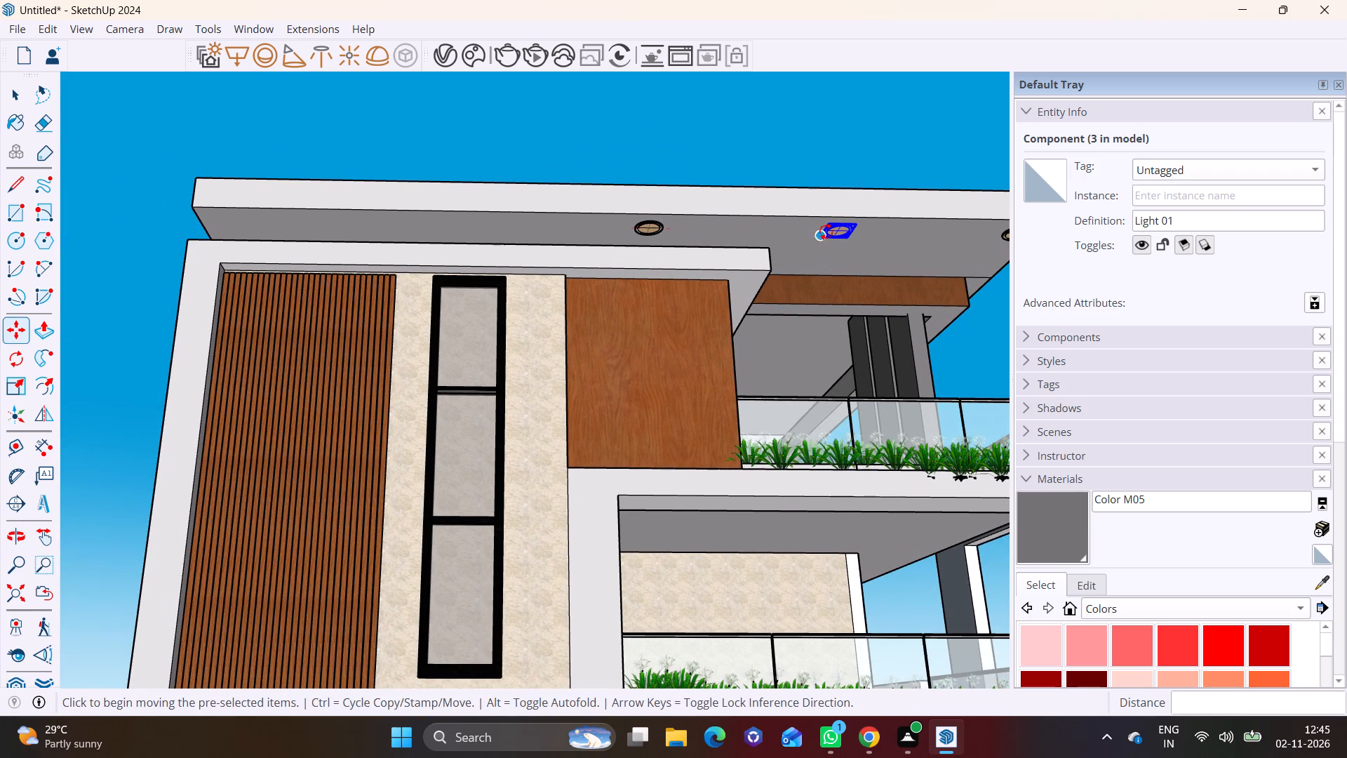
{"action": "left_click", "coordinate": [833, 227]}
{"action": "double_click", "coordinate": [465, 224]}
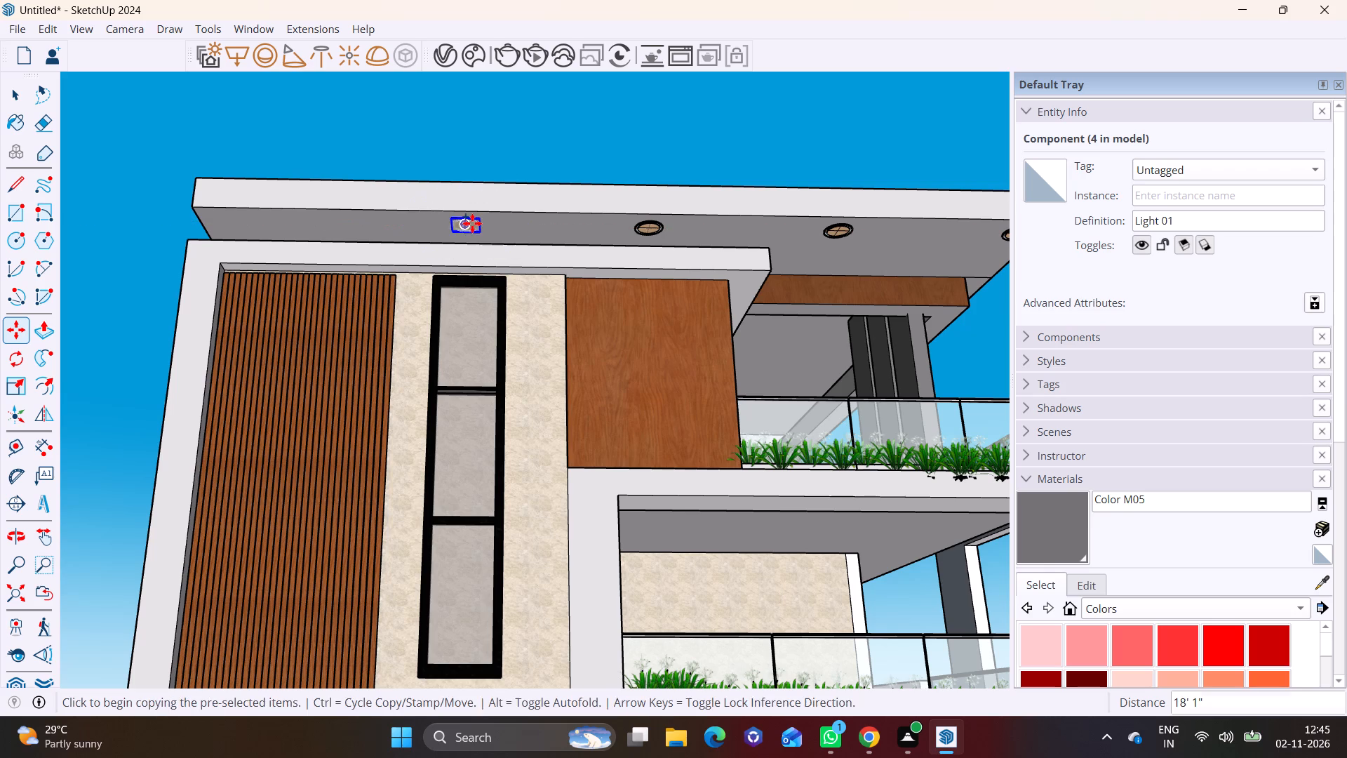
{"action": "left_click", "coordinate": [472, 223]}
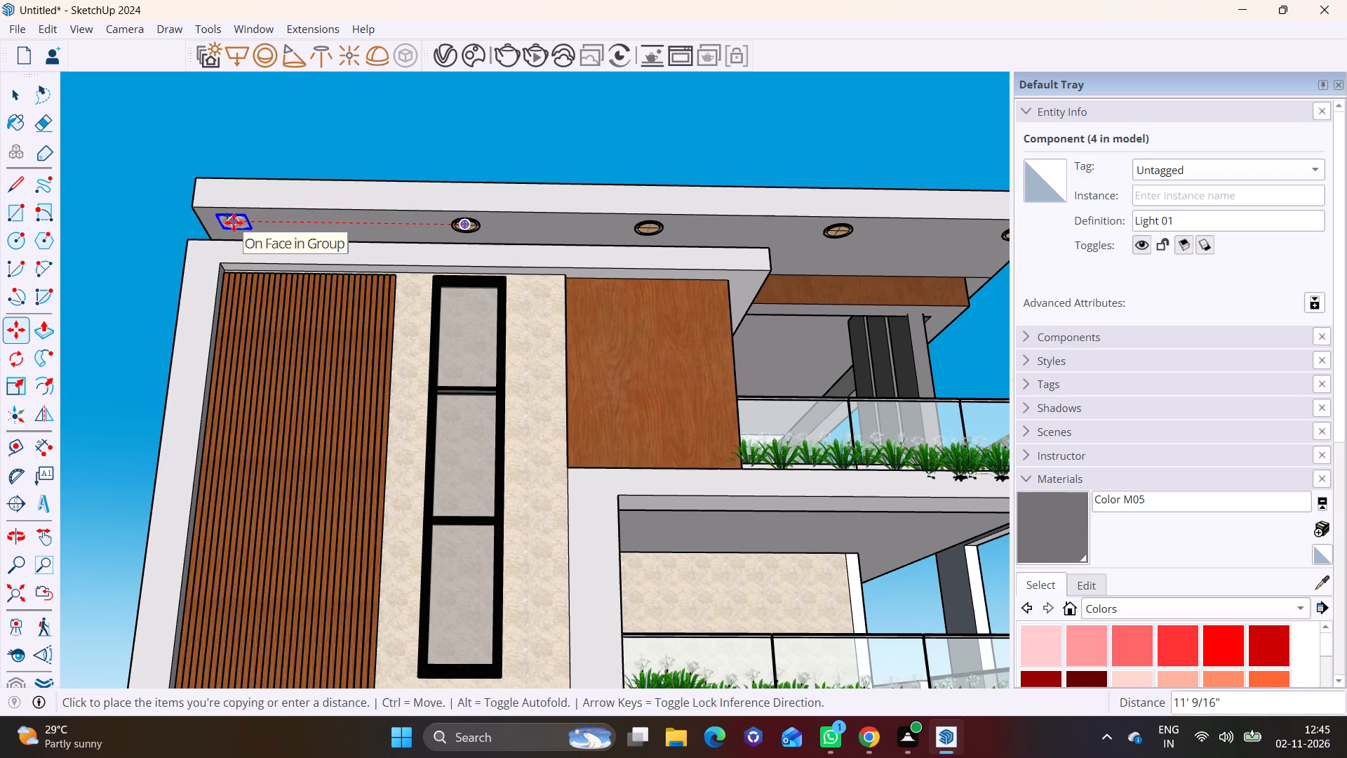
{"action": "left_click", "coordinate": [234, 222]}
{"action": "key", "text": "space"}
{"action": "left_click", "coordinate": [362, 157]}
Copy an overhang ceiling light about 8' 3 1/8" onto the underside of the lower slab, beside the wood wall panel at the upper balcony.
{"action": "scroll", "coordinate": [626, 197], "scroll_direction": "down", "scroll_amount": 7}
{"action": "scroll", "coordinate": [833, 300], "scroll_direction": "down", "scroll_amount": 1}
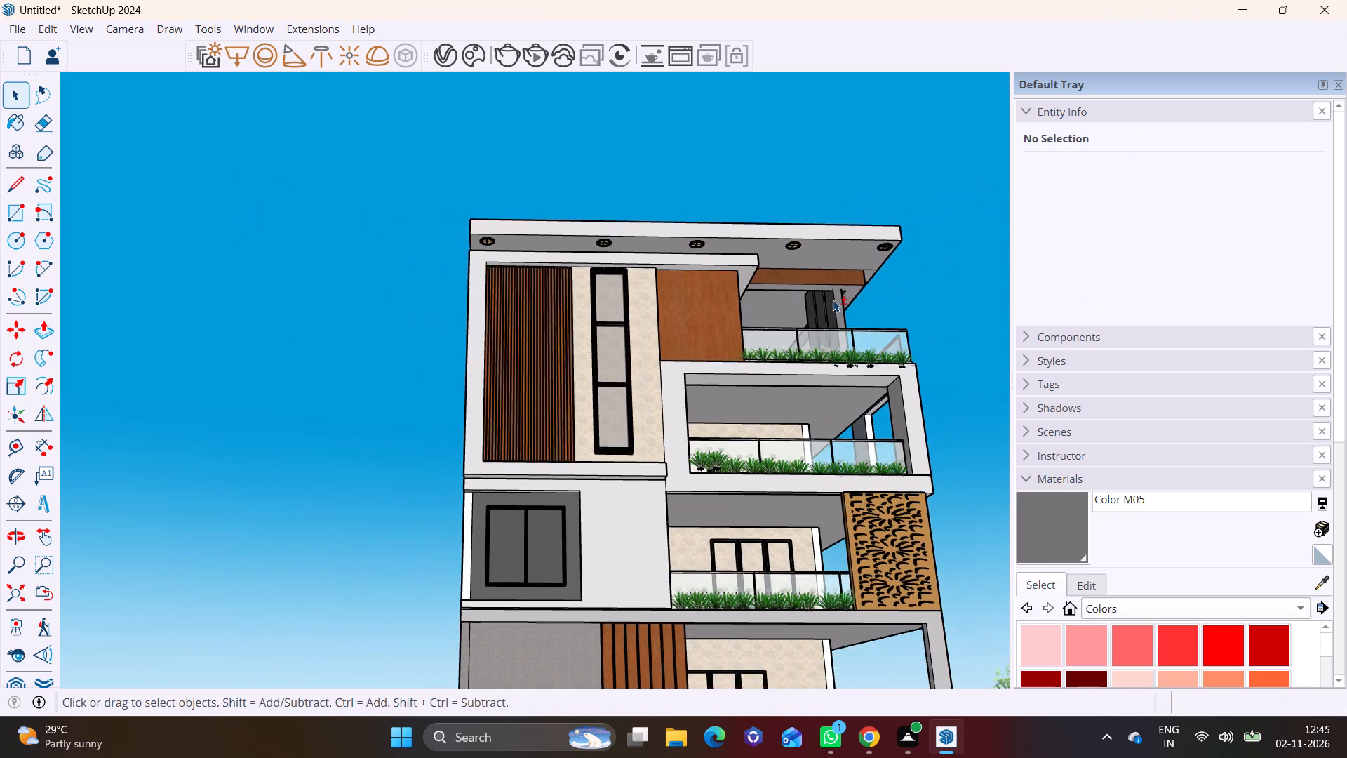
{"action": "middle_click_drag", "start_coordinate": [831, 300], "coordinate": [555, 355], "text": "shift"}
{"action": "scroll", "coordinate": [505, 357], "scroll_direction": "up", "scroll_amount": 6}
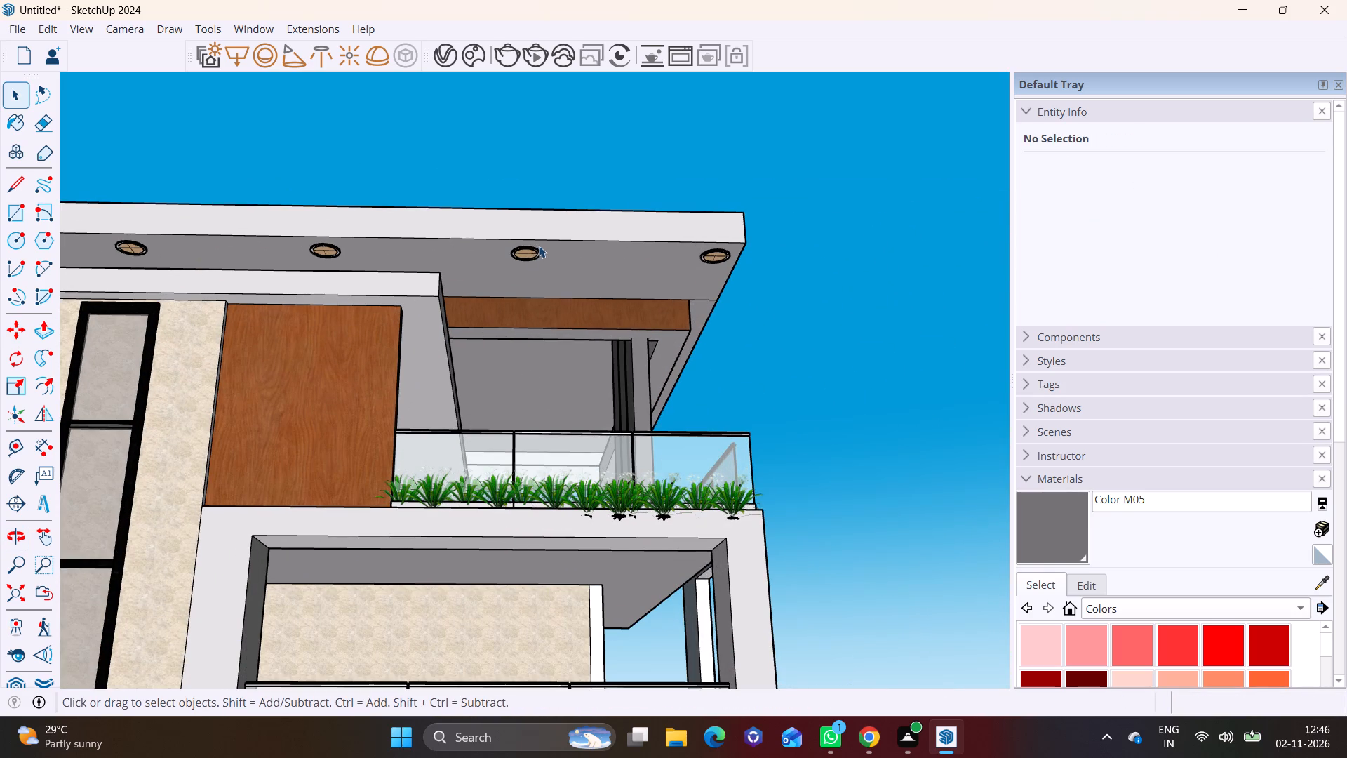
{"action": "left_click", "coordinate": [539, 246]}
{"action": "left_click", "coordinate": [529, 249]}
{"action": "scroll", "coordinate": [527, 257], "scroll_direction": "up", "scroll_amount": 3}
{"action": "key", "text": "m"}
{"action": "left_click", "coordinate": [527, 260]}
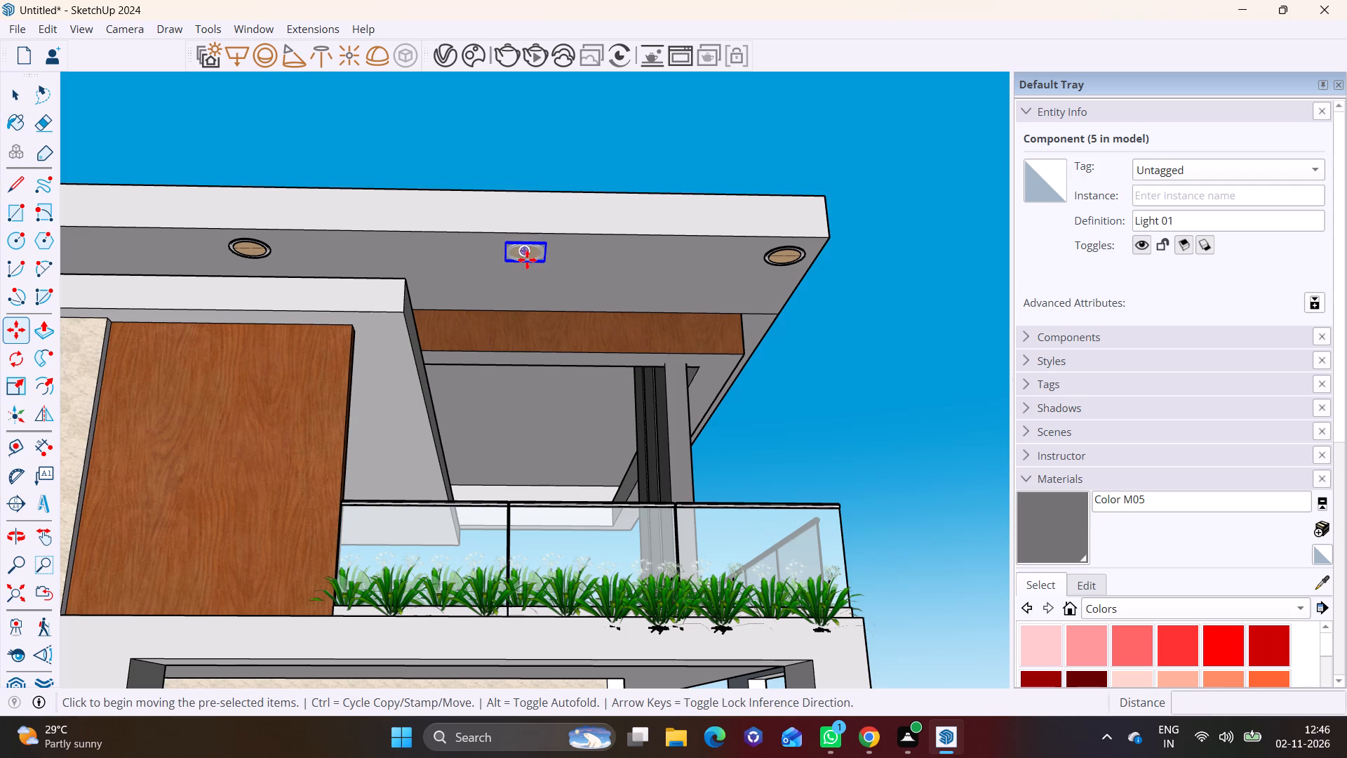
{"action": "left_click", "coordinate": [387, 387]}
{"action": "key", "text": "space"}
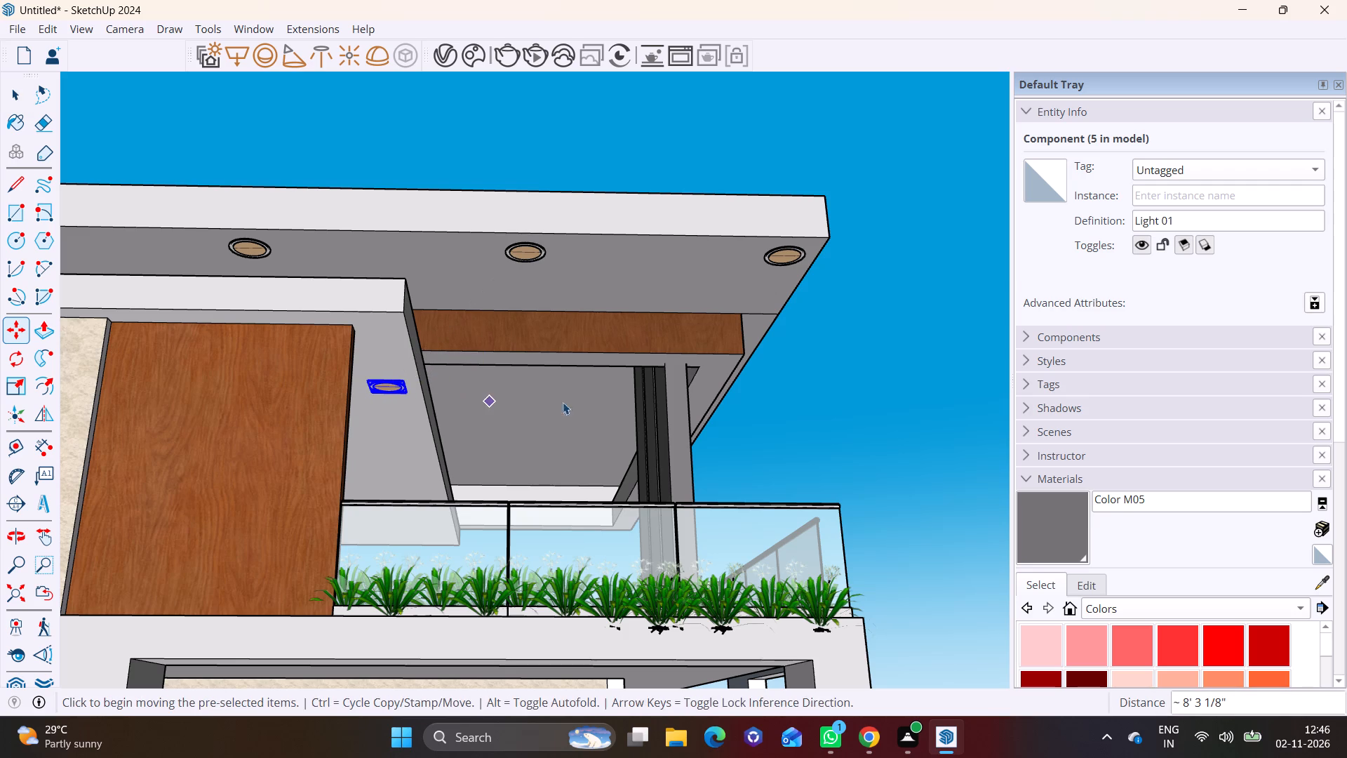
{"action": "left_click", "coordinate": [806, 407]}
{"action": "scroll", "coordinate": [812, 403], "scroll_direction": "down", "scroll_amount": 13}
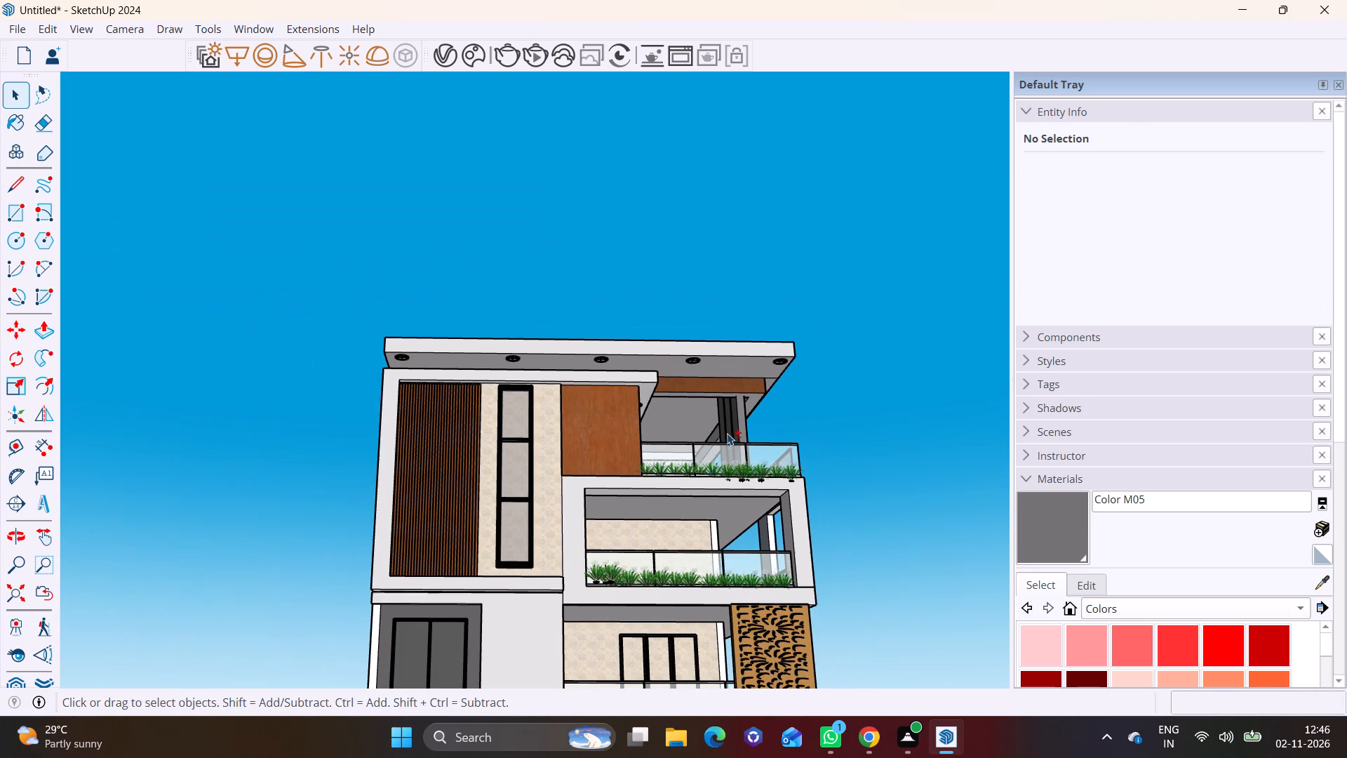
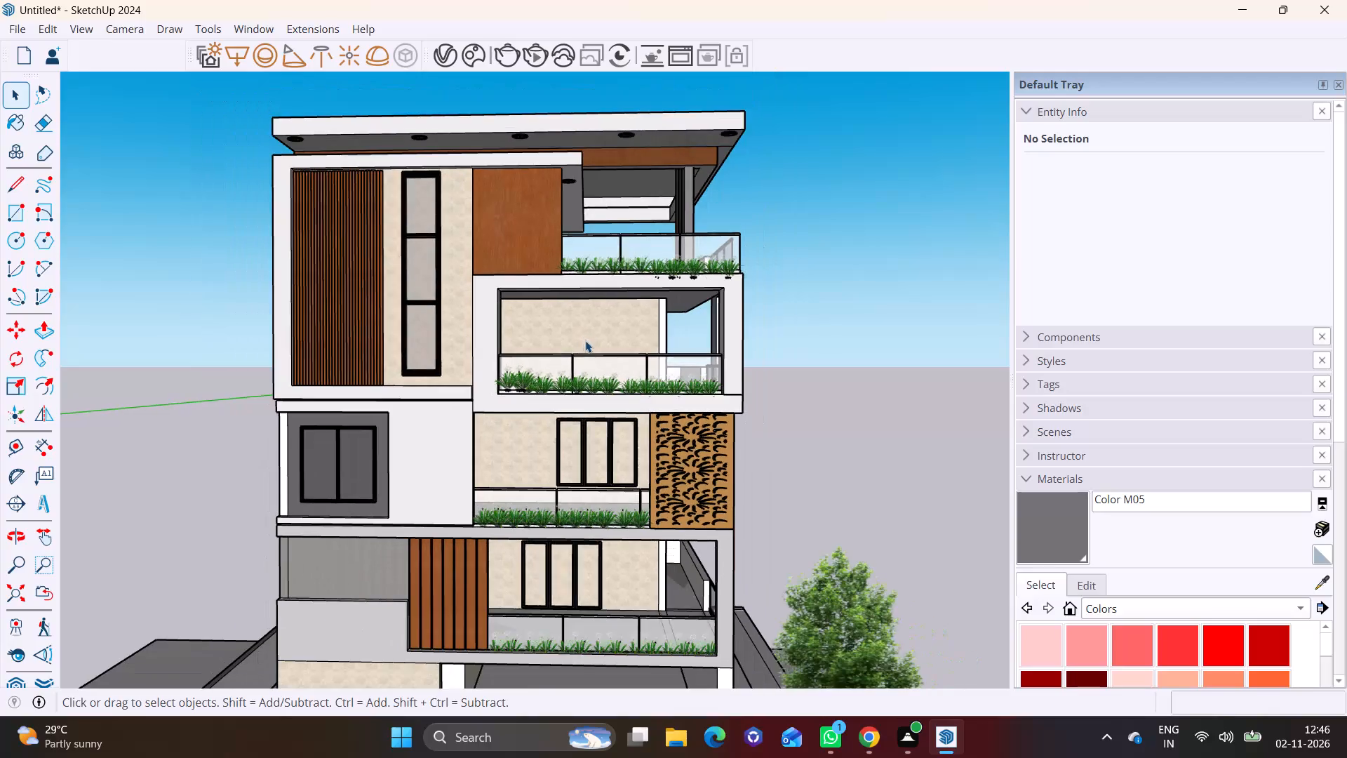
Push/Pull the inner face of the upper balcony's front frame about 2' 8 1/4" inward to deepen the frame.
{"action": "scroll", "coordinate": [585, 340], "scroll_direction": "down", "scroll_amount": 1}
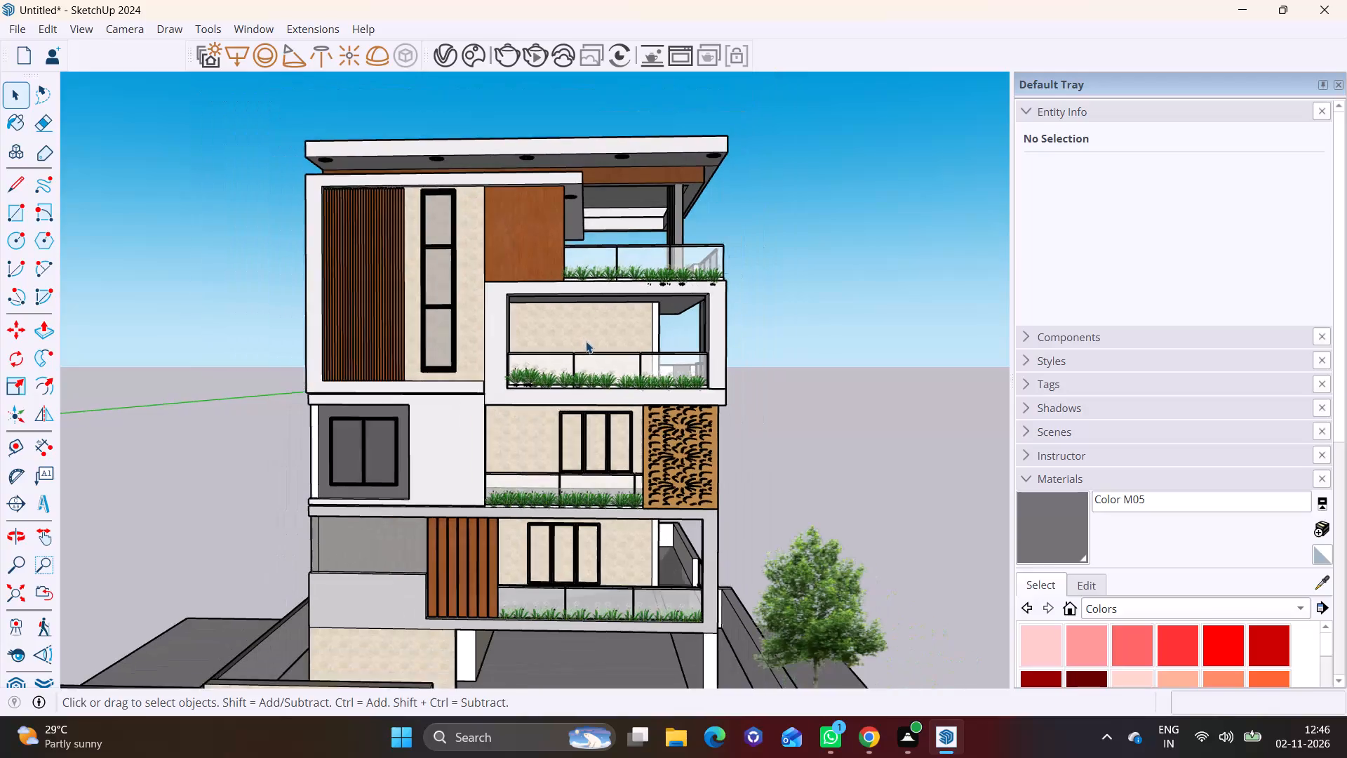
{"action": "scroll", "coordinate": [586, 341], "scroll_direction": "down", "scroll_amount": 1}
{"action": "middle_click_drag", "start_coordinate": [629, 401], "coordinate": [370, 427]}
{"action": "scroll", "coordinate": [597, 312], "scroll_direction": "up", "scroll_amount": 7}
{"action": "middle_click_drag", "start_coordinate": [504, 383], "coordinate": [402, 390]}
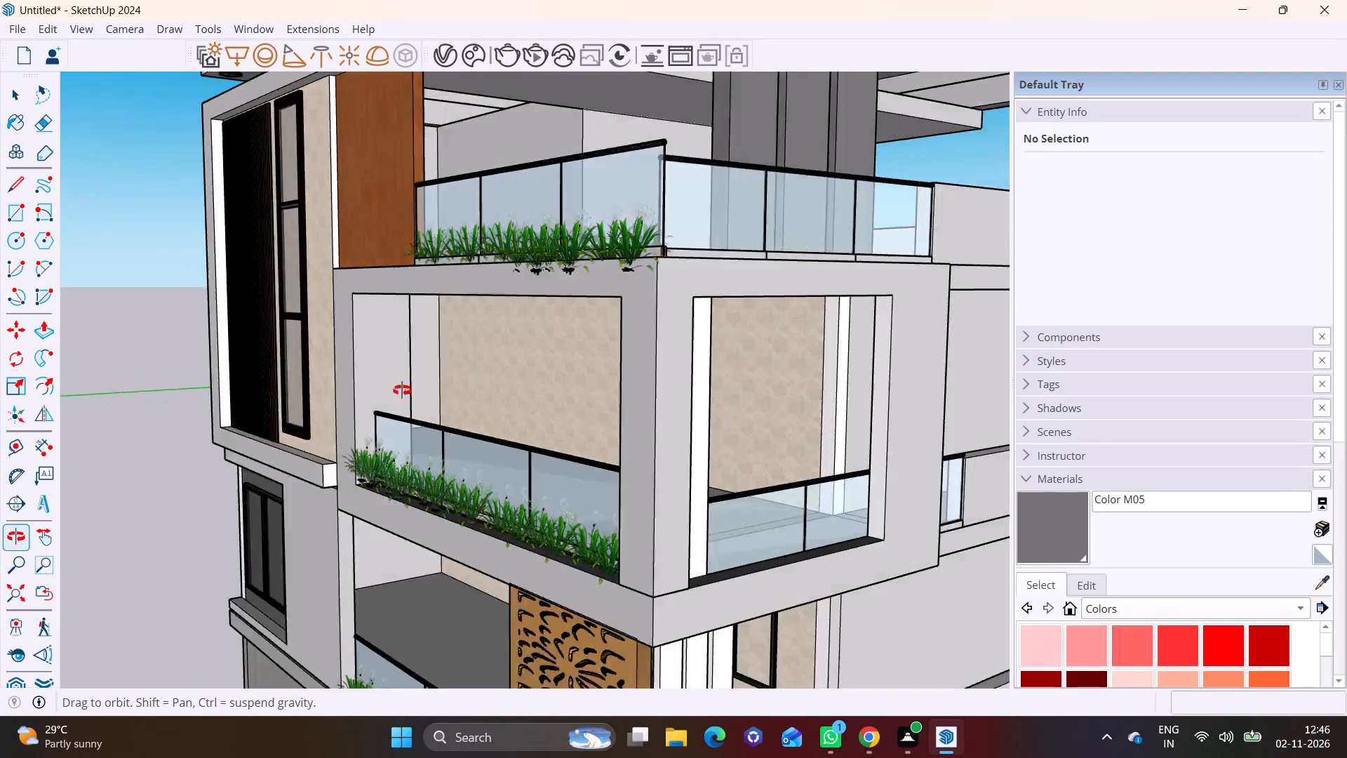
{"action": "middle_click_drag", "start_coordinate": [402, 390], "coordinate": [181, 368]}
{"action": "scroll", "coordinate": [361, 356], "scroll_direction": "up", "scroll_amount": 6}
{"action": "middle_click_drag", "start_coordinate": [398, 363], "coordinate": [349, 375]}
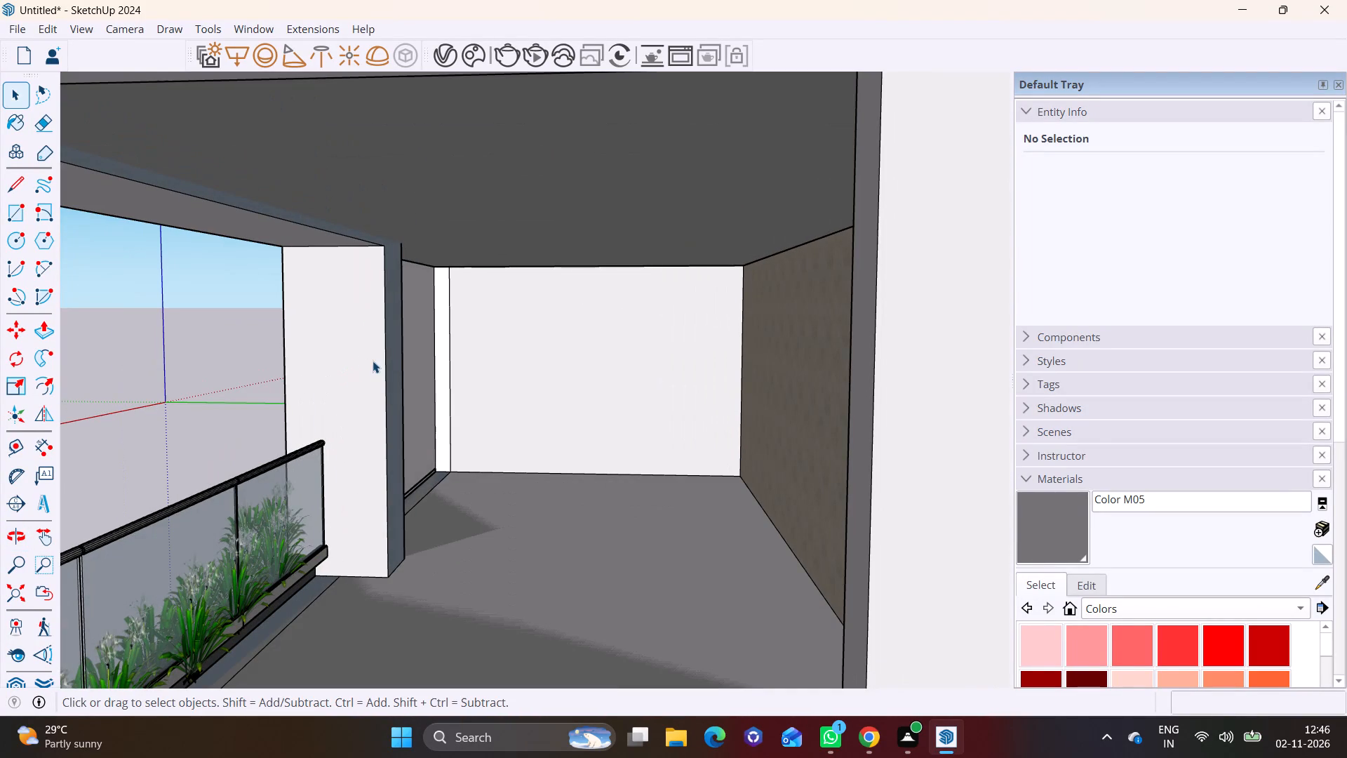
{"action": "left_click", "coordinate": [393, 352]}
{"action": "left_click", "coordinate": [41, 328]}
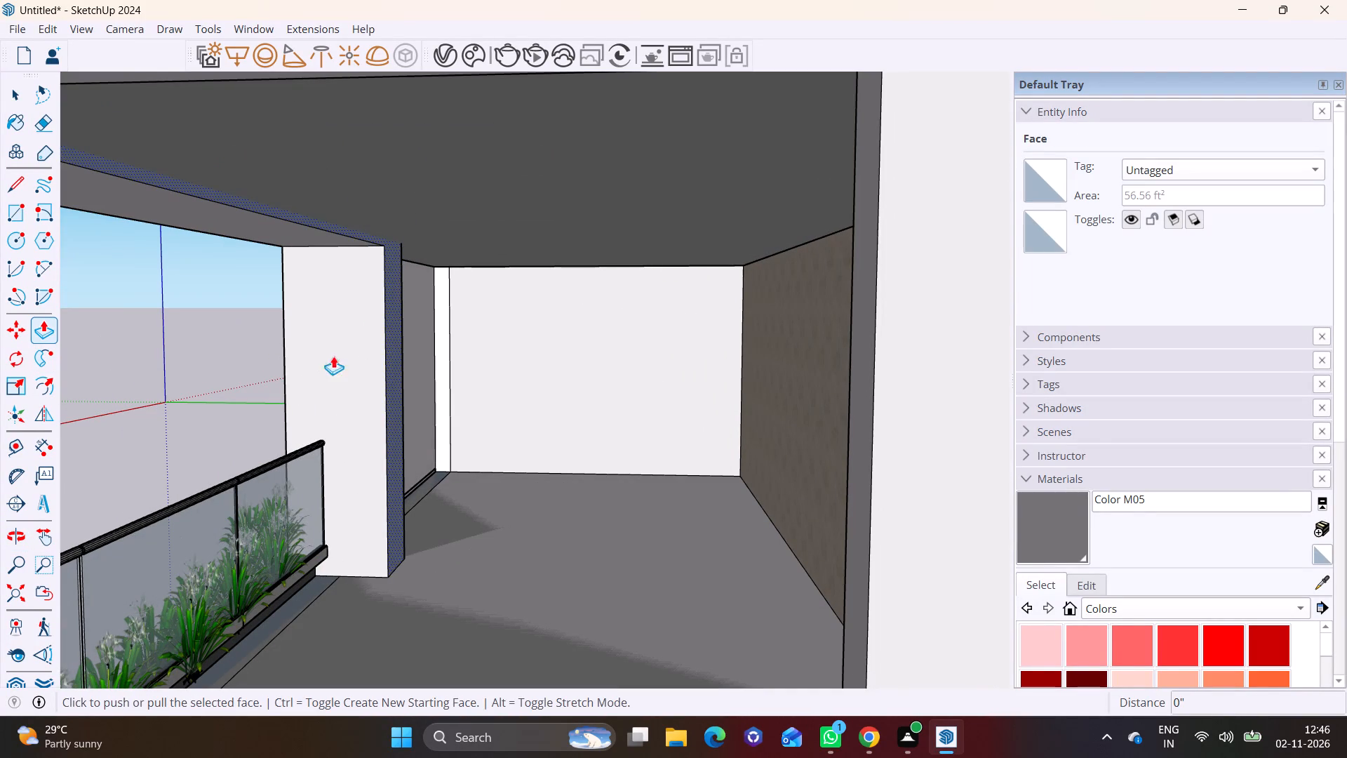
{"action": "left_click", "coordinate": [394, 352]}
{"action": "left_click", "coordinate": [482, 354]}
{"action": "key", "text": "space"}
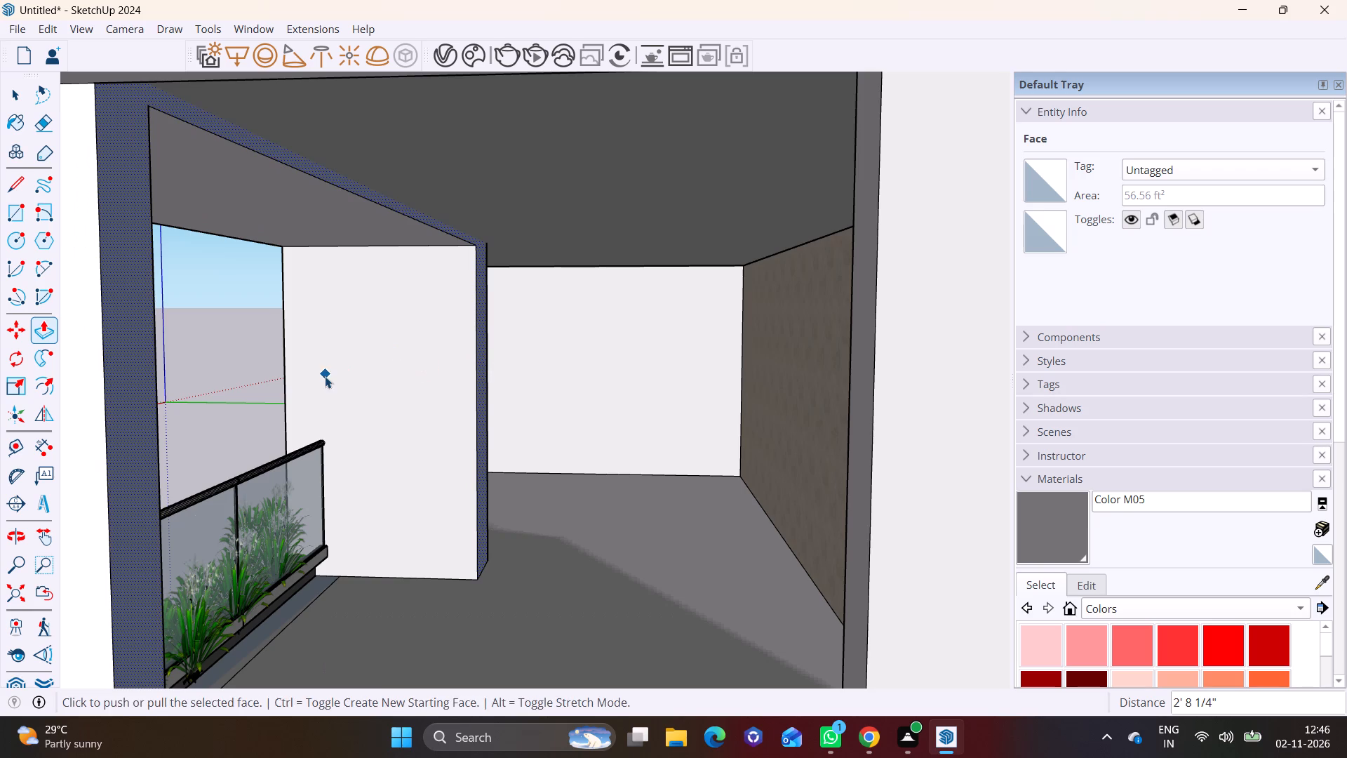
Examine the deepened balcony frame and the whole house from the front, from above and from the side.
{"action": "scroll", "coordinate": [325, 376], "scroll_direction": "down", "scroll_amount": 13}
{"action": "middle_click_drag", "start_coordinate": [388, 479], "coordinate": [1003, 408]}
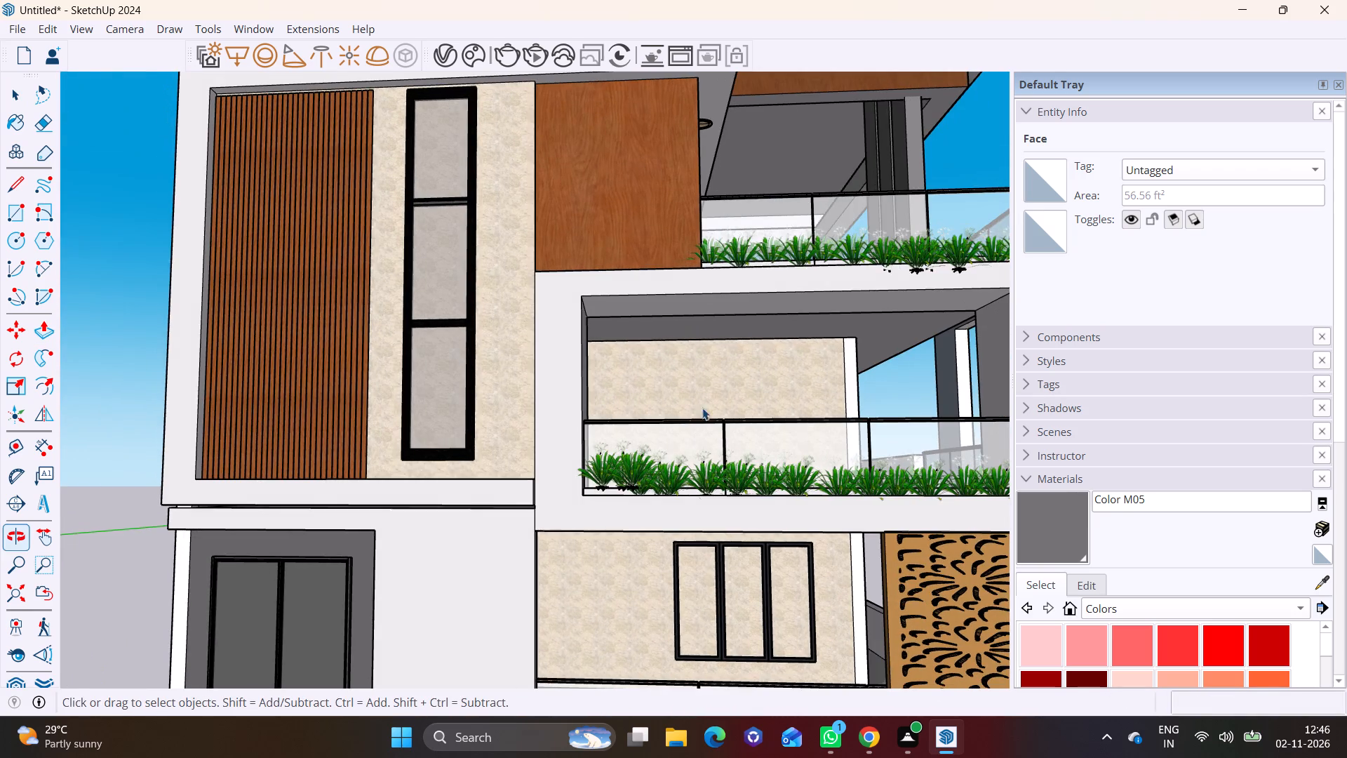
{"action": "scroll", "coordinate": [646, 408], "scroll_direction": "up", "scroll_amount": 2}
{"action": "middle_click_drag", "start_coordinate": [537, 427], "coordinate": [382, 474]}
{"action": "scroll", "coordinate": [544, 436], "scroll_direction": "down", "scroll_amount": 7}
{"action": "middle_click_drag", "start_coordinate": [540, 438], "coordinate": [528, 436], "text": "shift"}
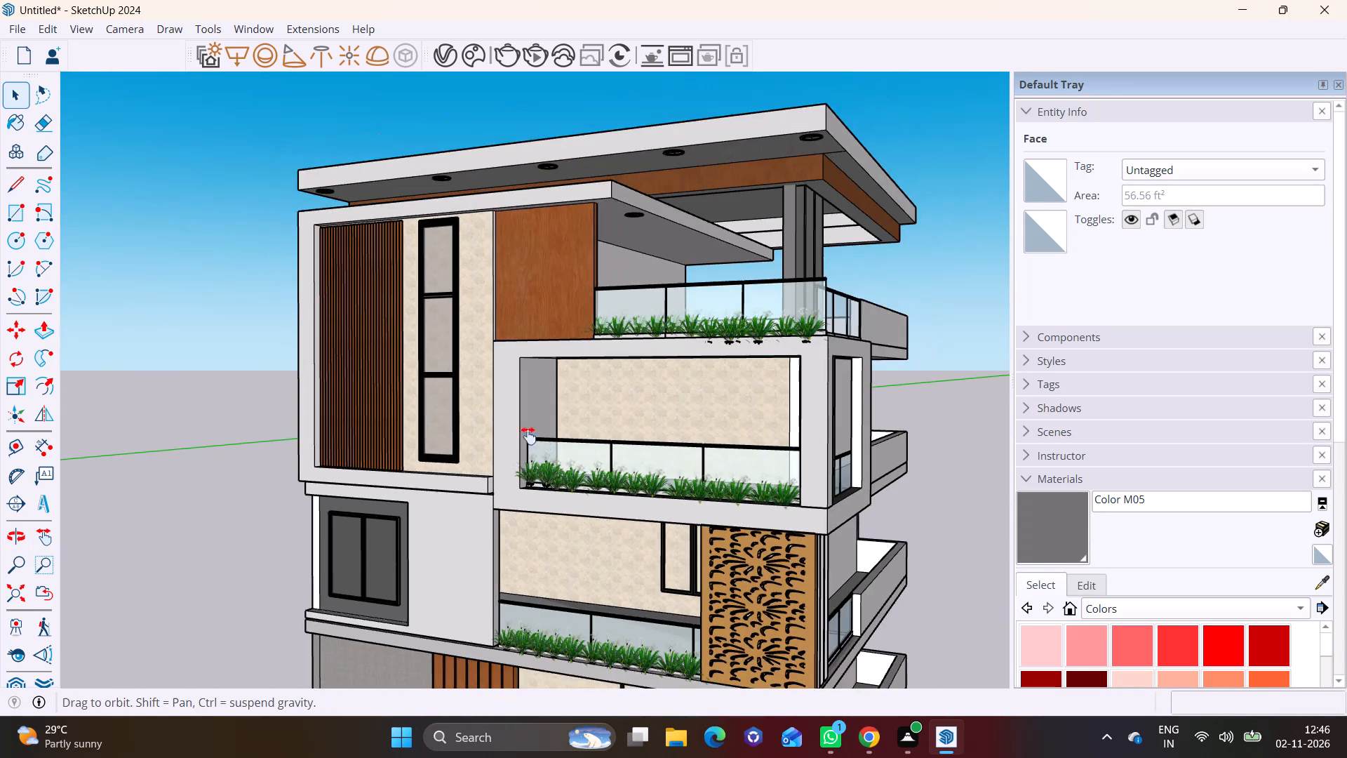
{"action": "middle_click_drag", "start_coordinate": [528, 436], "coordinate": [516, 338], "text": "shift"}
{"action": "scroll", "coordinate": [605, 447], "scroll_direction": "down", "scroll_amount": 6}
{"action": "middle_click_drag", "start_coordinate": [717, 488], "coordinate": [765, 367]}
{"action": "middle_click_drag", "start_coordinate": [751, 384], "coordinate": [751, 360]}
{"action": "middle_click_drag", "start_coordinate": [753, 361], "coordinate": [756, 350]}
{"action": "middle_click_drag", "start_coordinate": [757, 349], "coordinate": [875, 453], "text": "shift"}
{"action": "scroll", "coordinate": [853, 446], "scroll_direction": "down", "scroll_amount": 3}
{"action": "middle_click_drag", "start_coordinate": [852, 446], "coordinate": [534, 408], "text": "shift"}
{"action": "scroll", "coordinate": [524, 416], "scroll_direction": "up", "scroll_amount": 3}
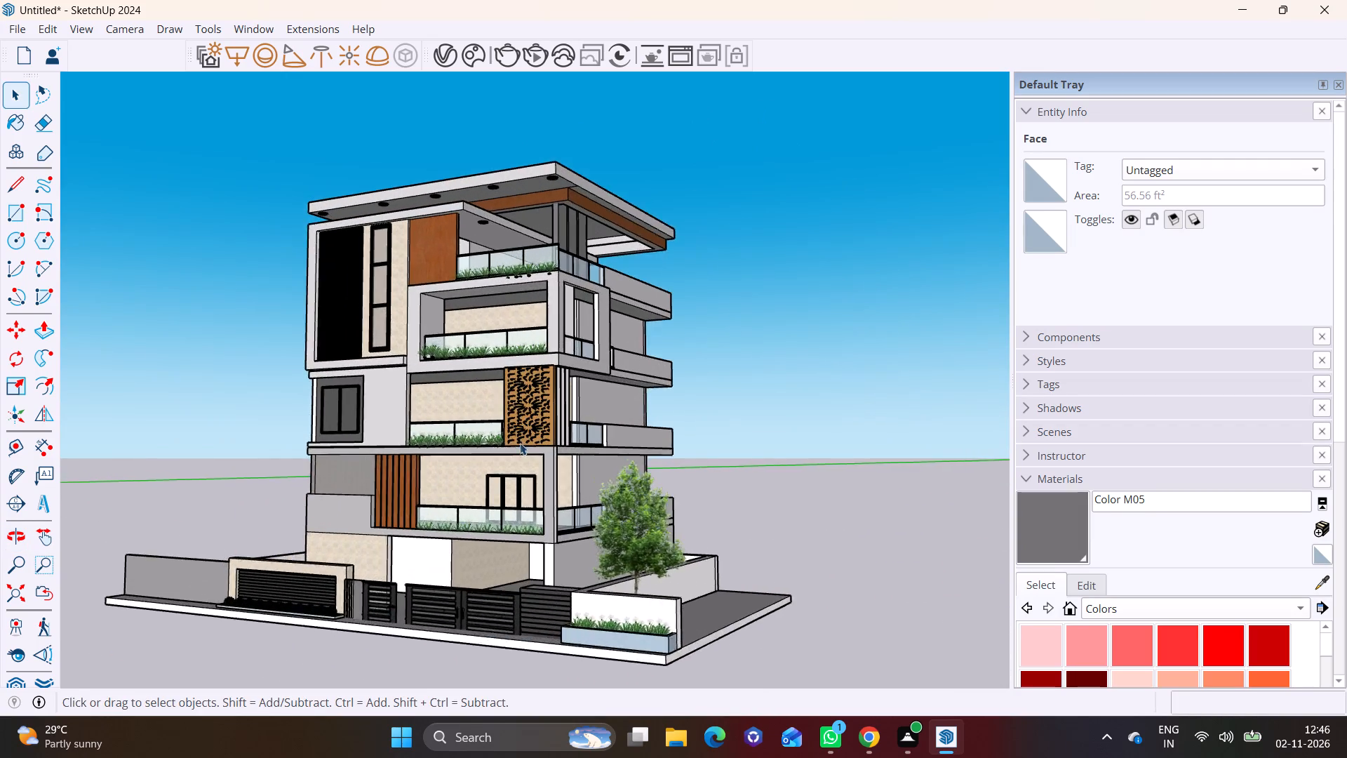
Paint the white ground-floor wall face behind the gates with the dark grey Color M05.
{"action": "scroll", "coordinate": [520, 443], "scroll_direction": "up", "scroll_amount": 2}
{"action": "middle_click_drag", "start_coordinate": [678, 486], "coordinate": [840, 434], "text": "shift"}
{"action": "middle_click_drag", "start_coordinate": [793, 448], "coordinate": [793, 471]}
{"action": "scroll", "coordinate": [595, 495], "scroll_direction": "up", "scroll_amount": 1}
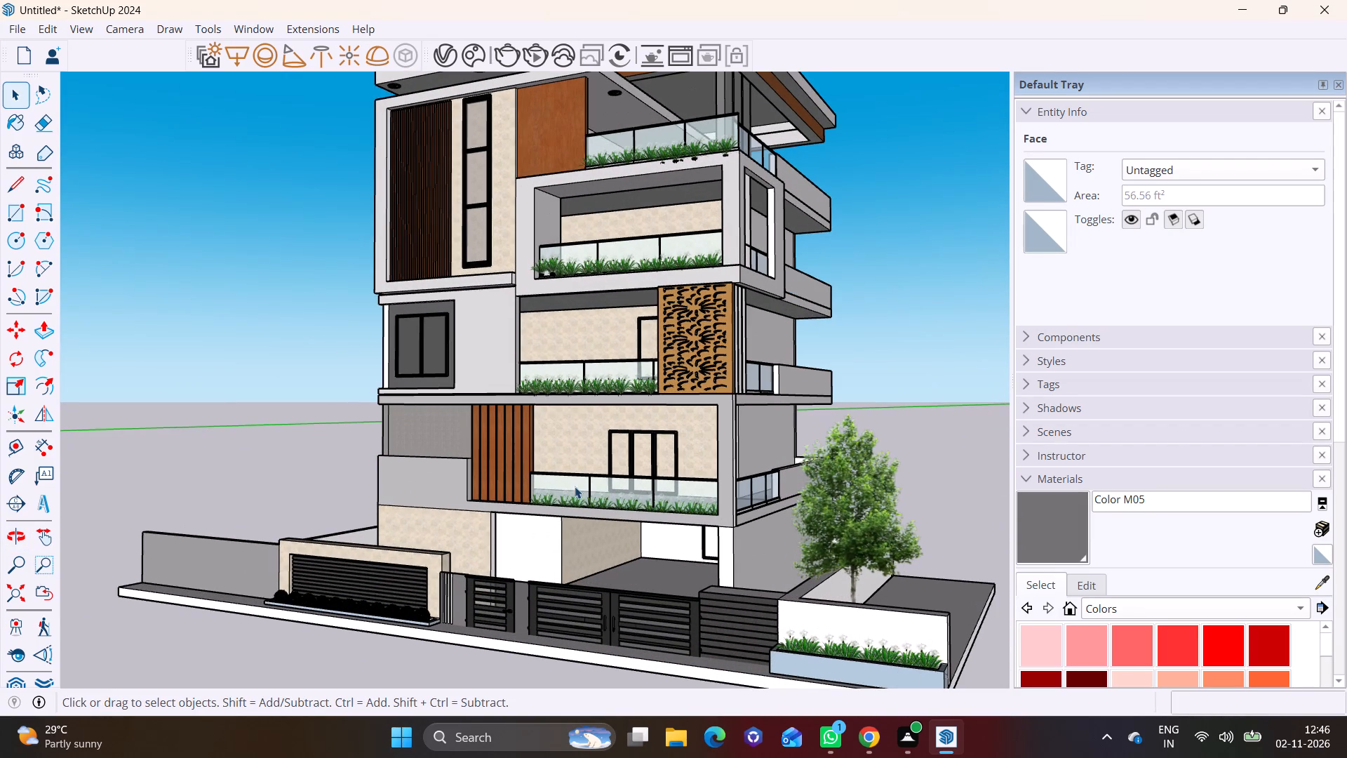
{"action": "middle_click_drag", "start_coordinate": [552, 485], "coordinate": [559, 461], "text": "shift"}
{"action": "scroll", "coordinate": [537, 496], "scroll_direction": "up", "scroll_amount": 4}
{"action": "left_click", "coordinate": [561, 547]}
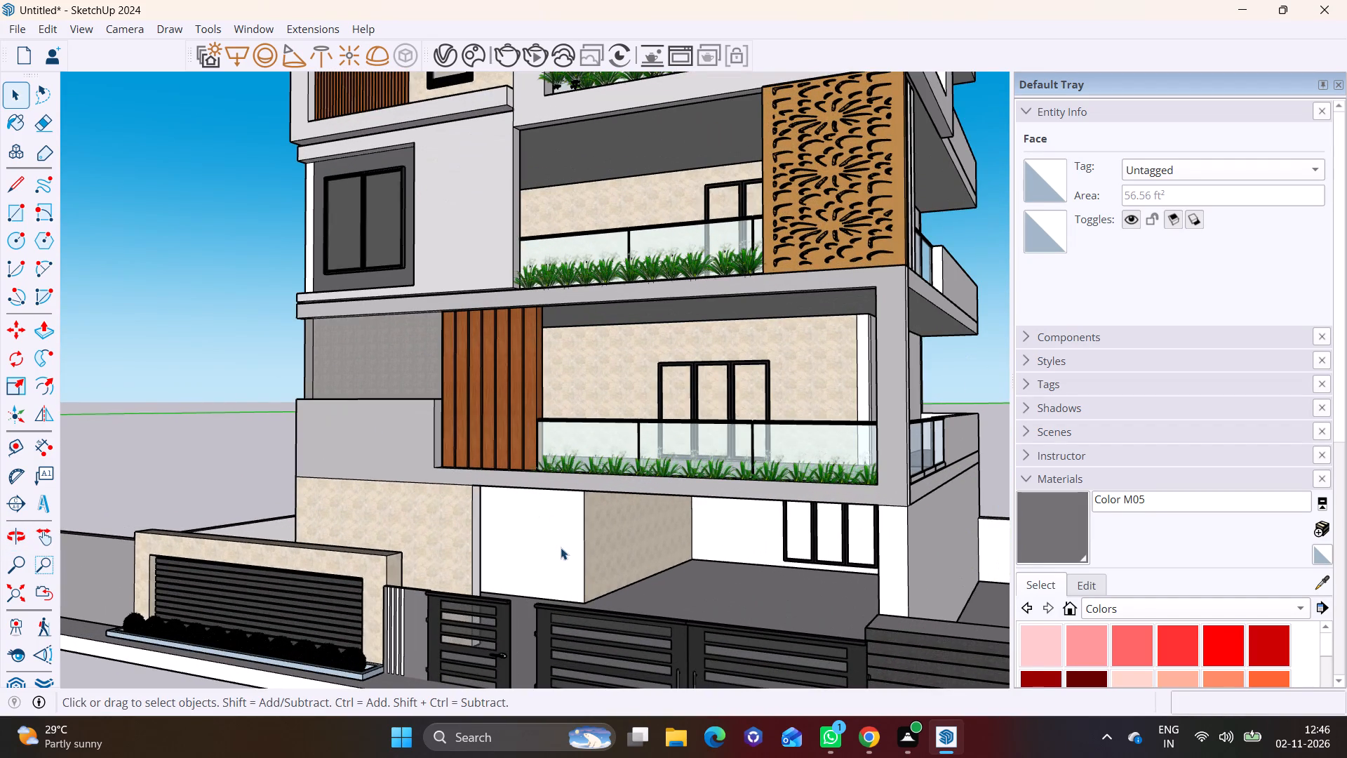
{"action": "left_click", "coordinate": [1041, 498]}
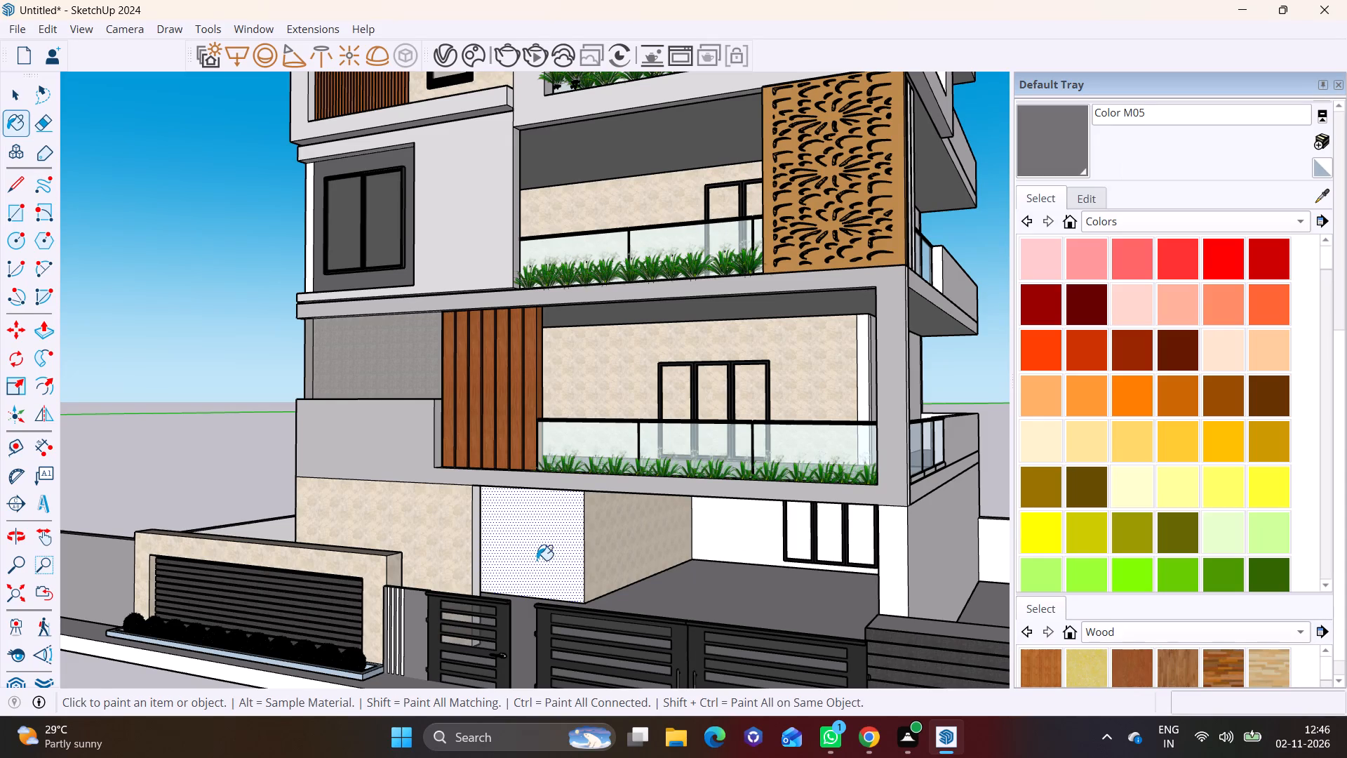
{"action": "left_click", "coordinate": [537, 557]}
{"action": "key", "text": "space"}
{"action": "left_click", "coordinate": [226, 450]}
Move the three-panel window off the first-floor balcony wall to the open ground beside the house.
{"action": "scroll", "coordinate": [226, 450], "scroll_direction": "down", "scroll_amount": 3}
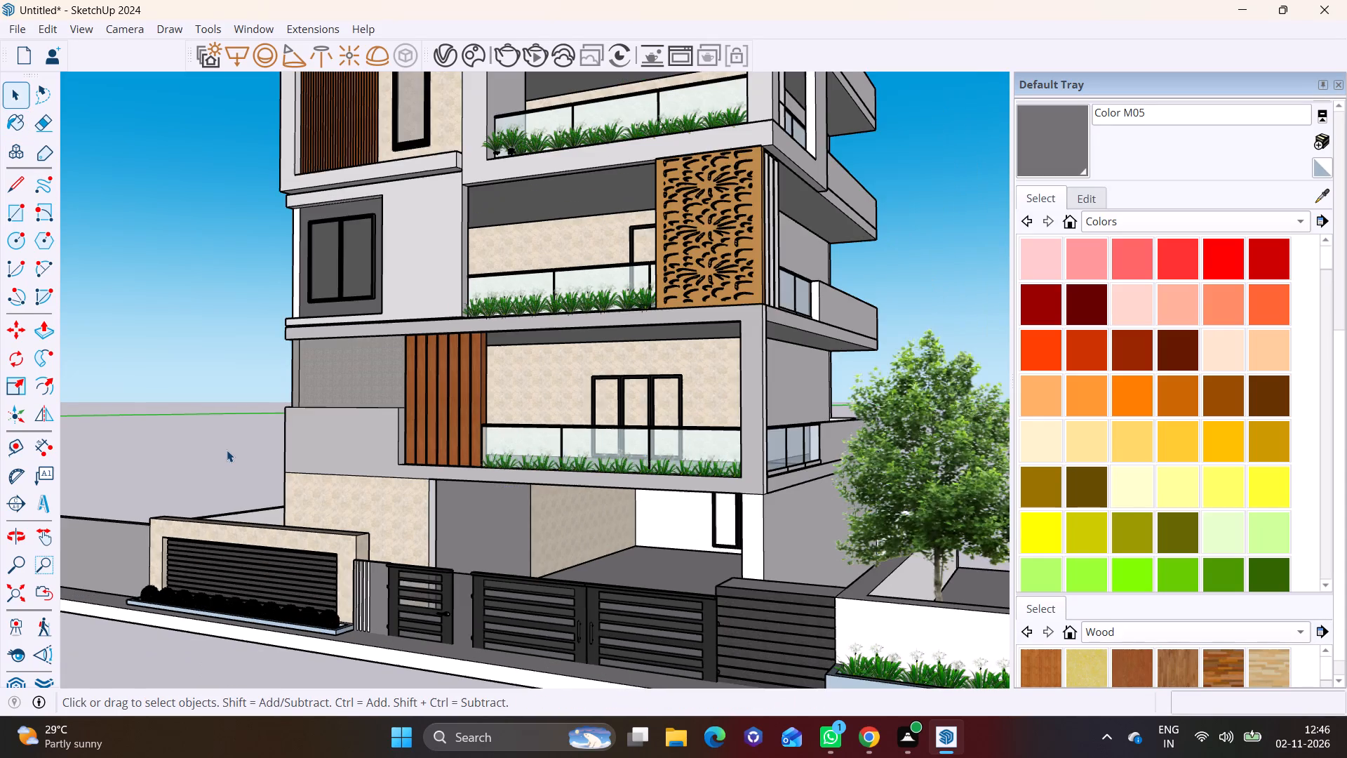
{"action": "scroll", "coordinate": [227, 450], "scroll_direction": "down", "scroll_amount": 3}
{"action": "middle_click_drag", "start_coordinate": [571, 536], "coordinate": [549, 530]}
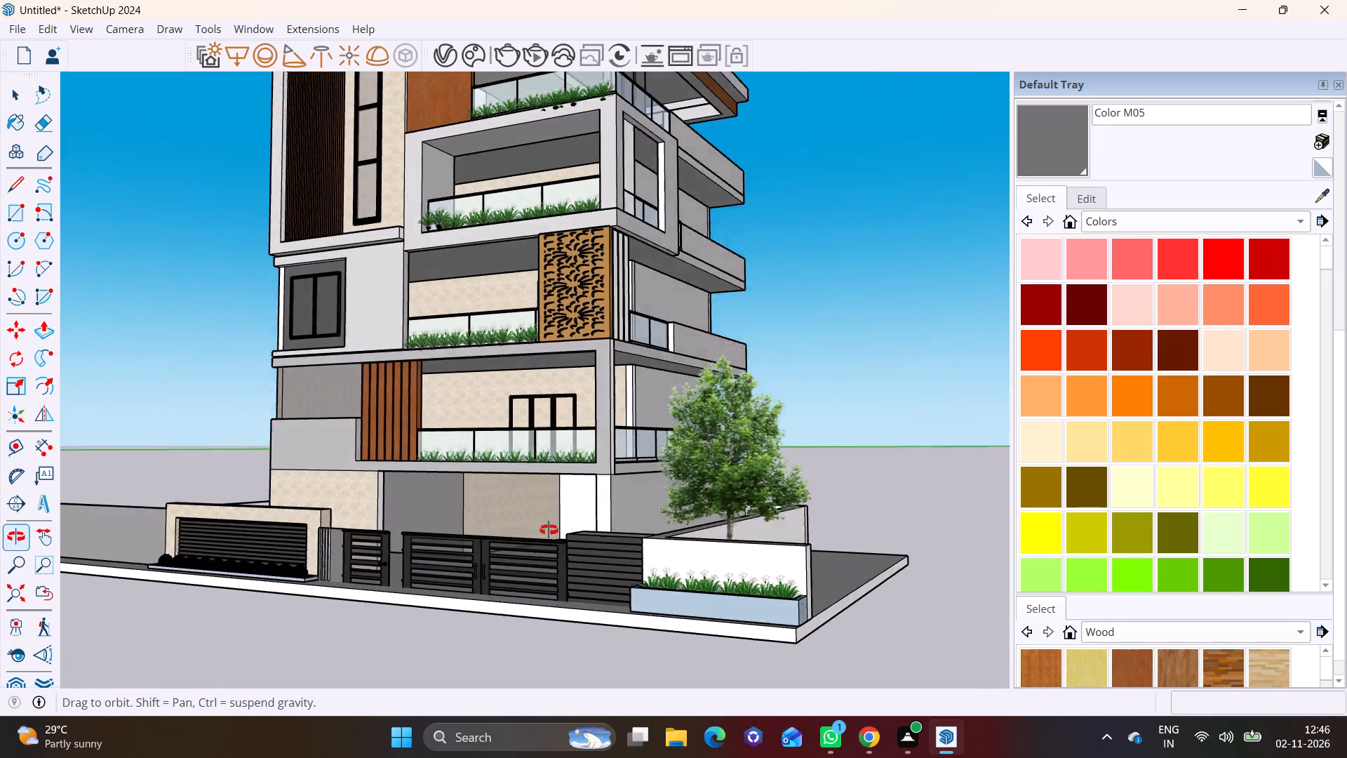
{"action": "middle_click_drag", "start_coordinate": [549, 530], "coordinate": [501, 546]}
{"action": "scroll", "coordinate": [638, 370], "scroll_direction": "up", "scroll_amount": 6}
{"action": "middle_click_drag", "start_coordinate": [569, 431], "coordinate": [472, 478]}
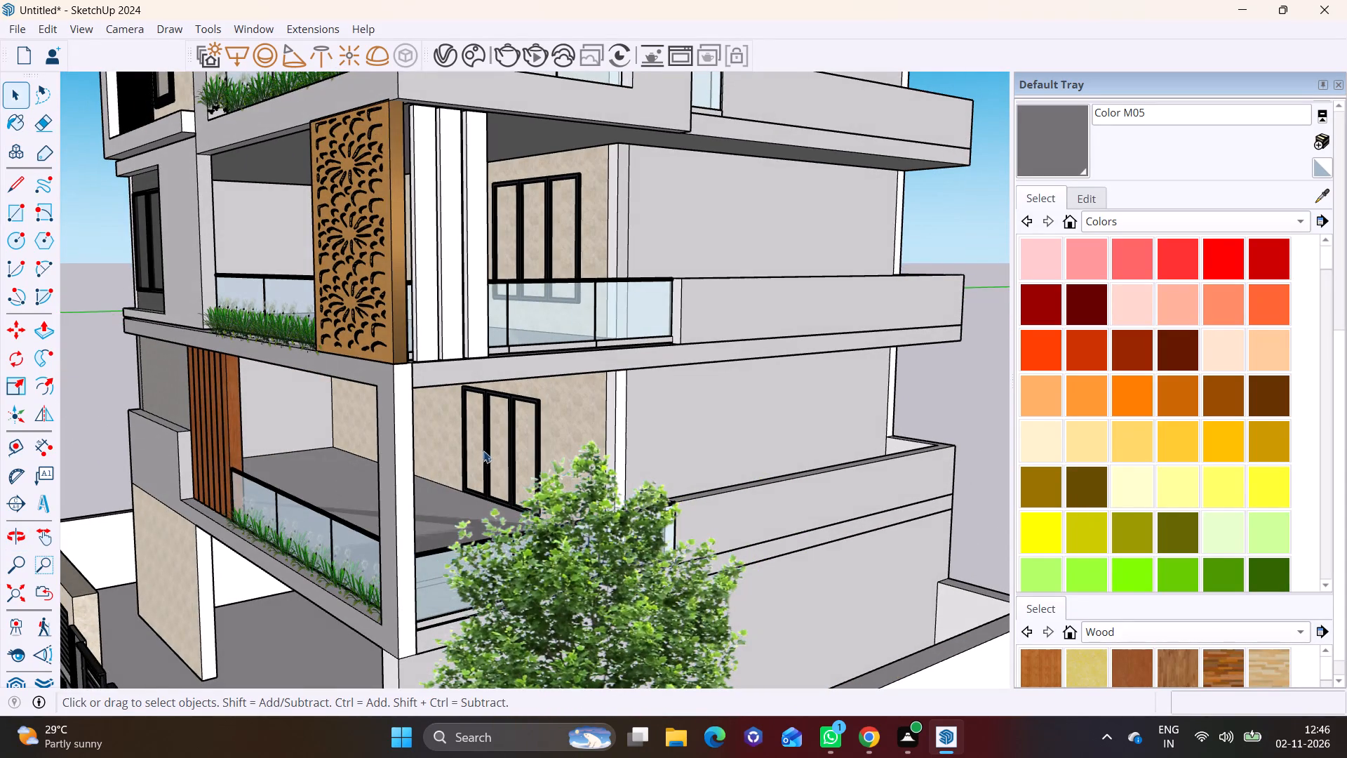
{"action": "left_click", "coordinate": [485, 449]}
{"action": "key", "text": "m"}
{"action": "left_click", "coordinate": [518, 448]}
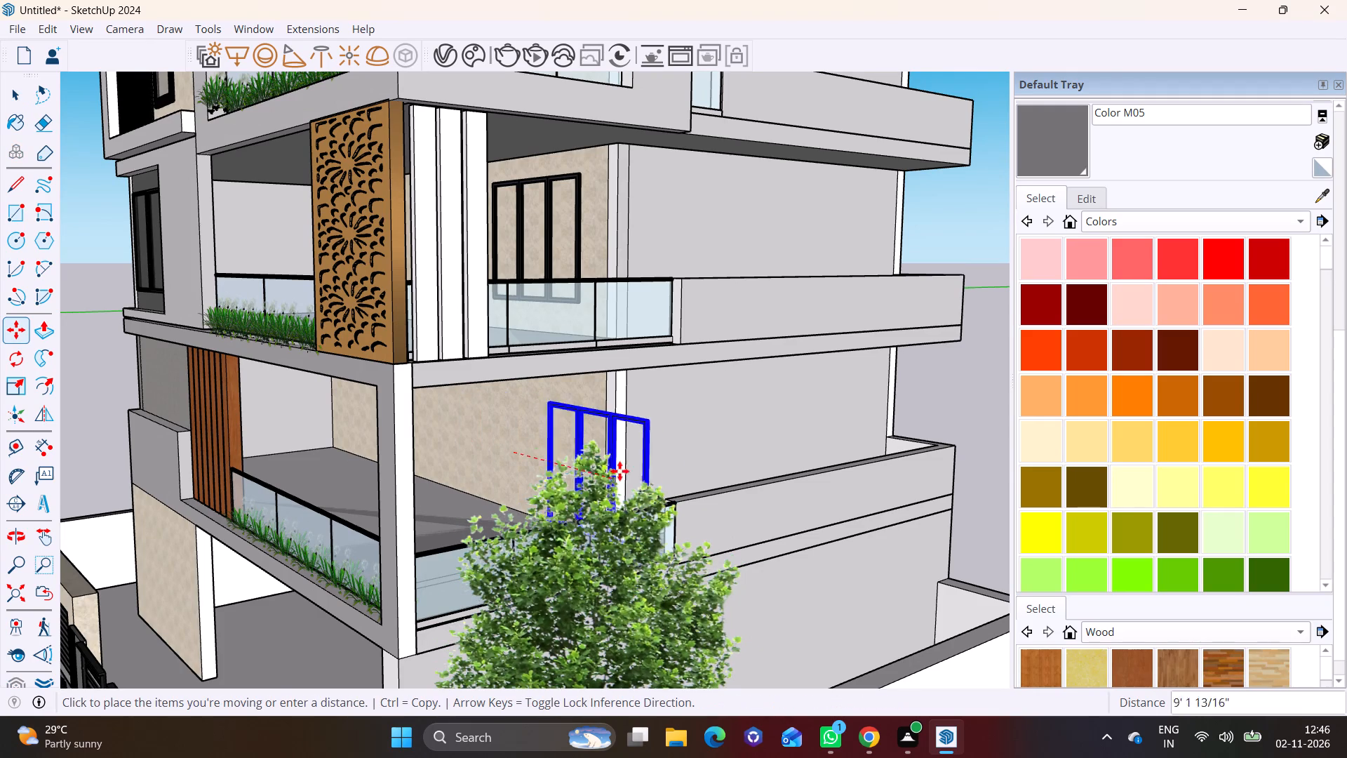
{"action": "scroll", "coordinate": [702, 496], "scroll_direction": "down", "scroll_amount": 11}
{"action": "middle_click_drag", "start_coordinate": [810, 543], "coordinate": [350, 272], "text": "shift"}
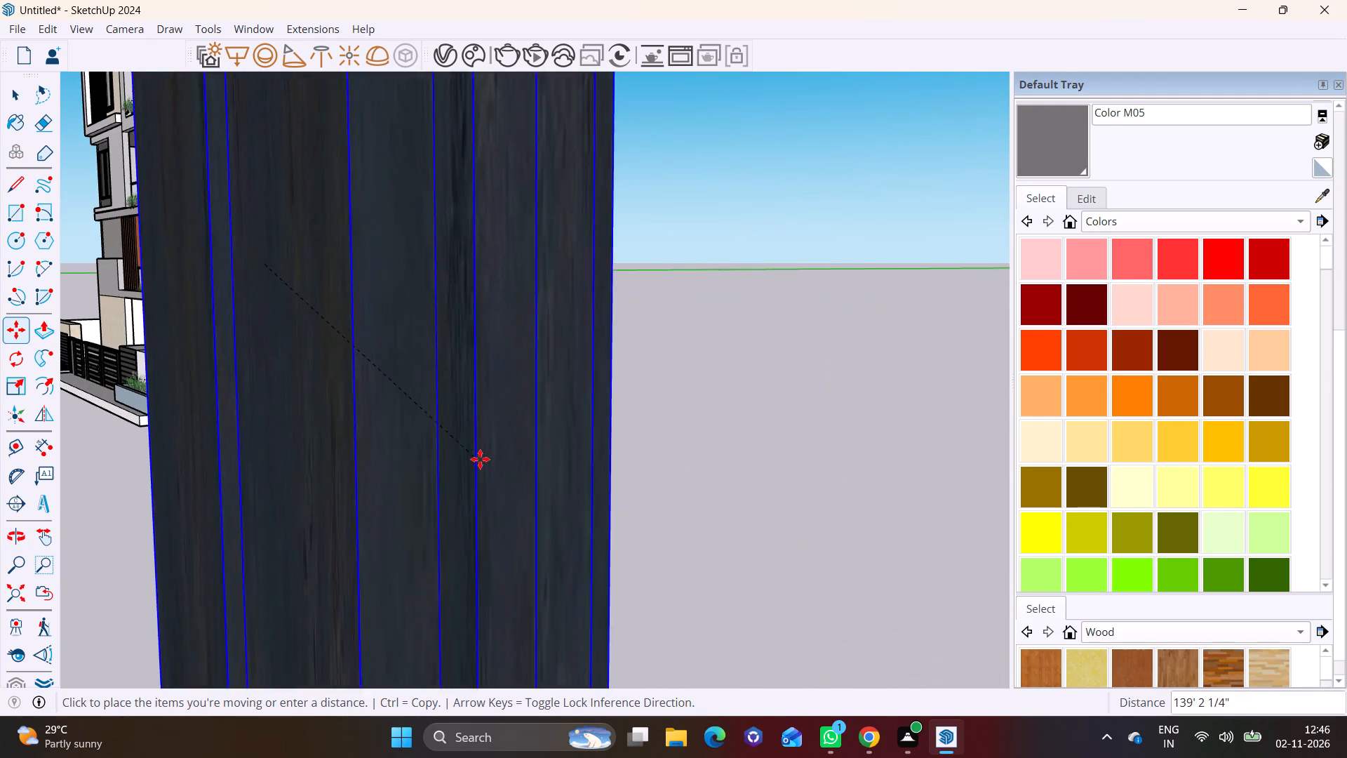
{"action": "scroll", "coordinate": [729, 474], "scroll_direction": "down", "scroll_amount": 3}
{"action": "scroll", "coordinate": [625, 427], "scroll_direction": "down", "scroll_amount": 20}
{"action": "scroll", "coordinate": [625, 427], "scroll_direction": "down", "scroll_amount": 1}
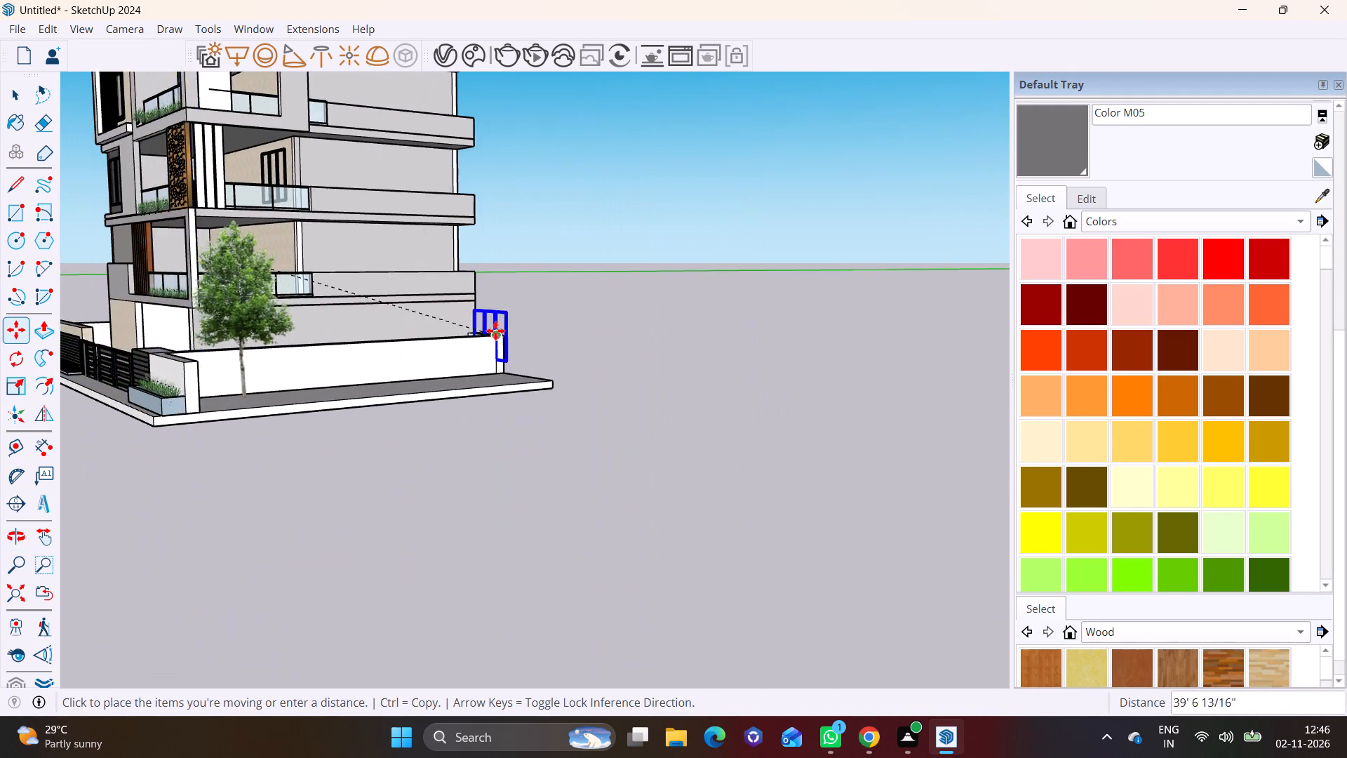
{"action": "scroll", "coordinate": [495, 331], "scroll_direction": "down", "scroll_amount": 3}
{"action": "left_click", "coordinate": [489, 409]}
{"action": "key", "text": "space"}
Rotate the window a quarter turn about the vertical axis so it runs parallel to the house's side wall.
{"action": "left_click", "coordinate": [8, 365]}
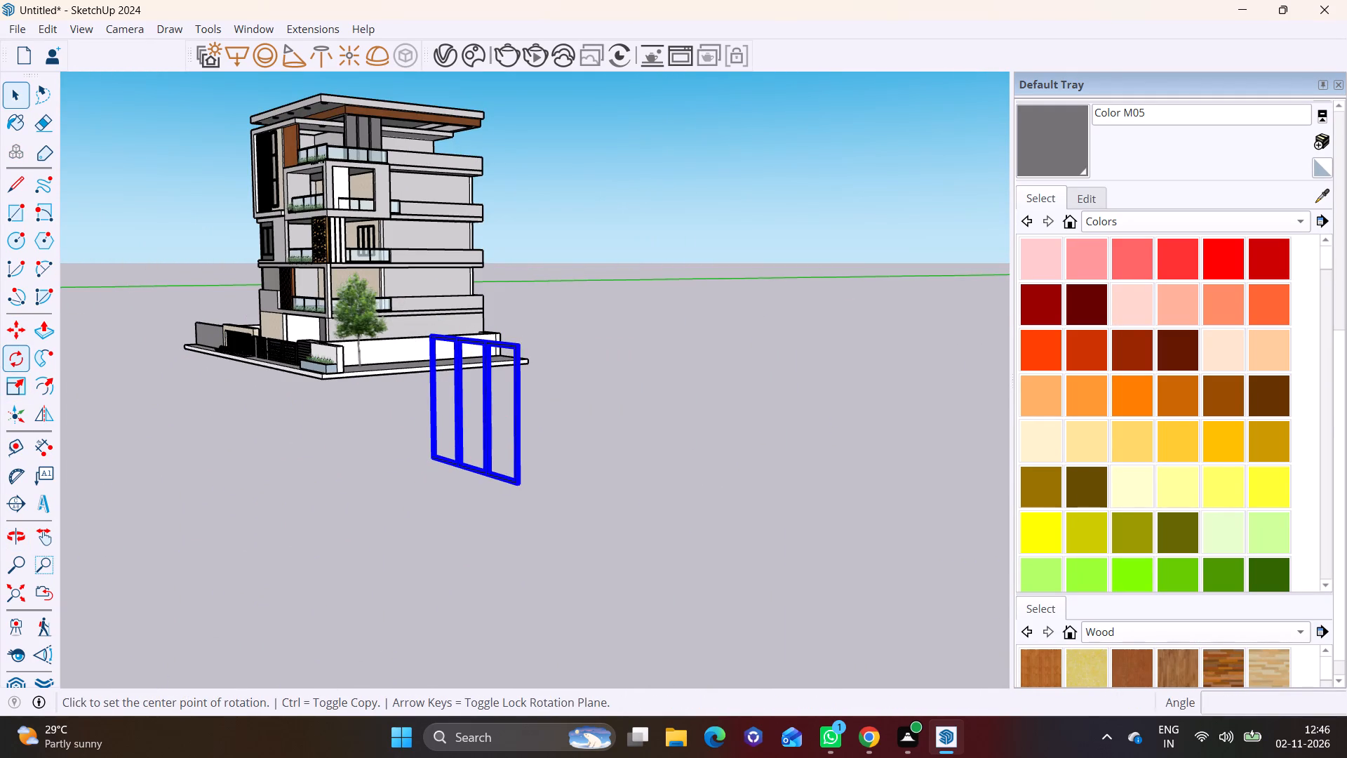
{"action": "left_click", "coordinate": [582, 501]}
{"action": "left_click", "coordinate": [757, 562]}
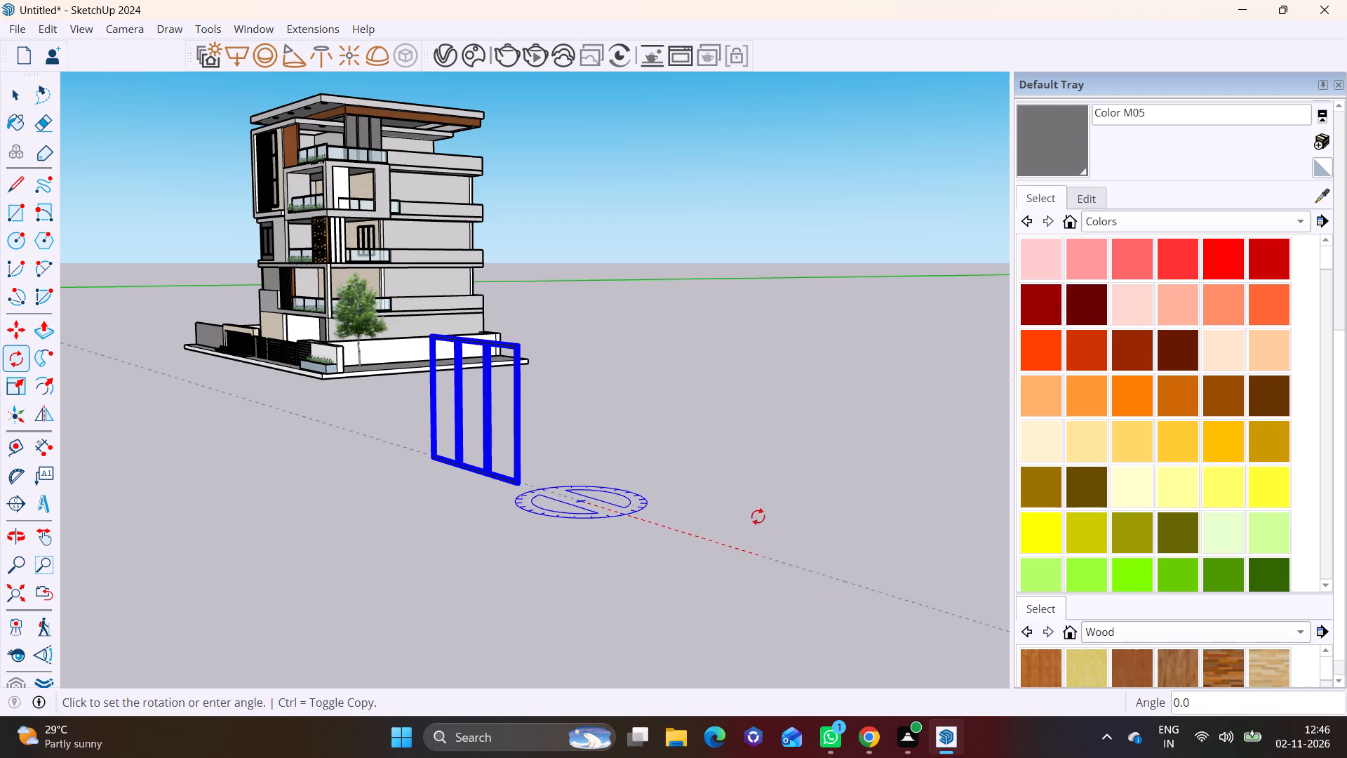
{"action": "left_click", "coordinate": [743, 466]}
Move the rotated window by its lower corner onto the lower part of the house's side wall.
{"action": "scroll", "coordinate": [641, 498], "scroll_direction": "up", "scroll_amount": 1}
{"action": "key", "text": "m"}
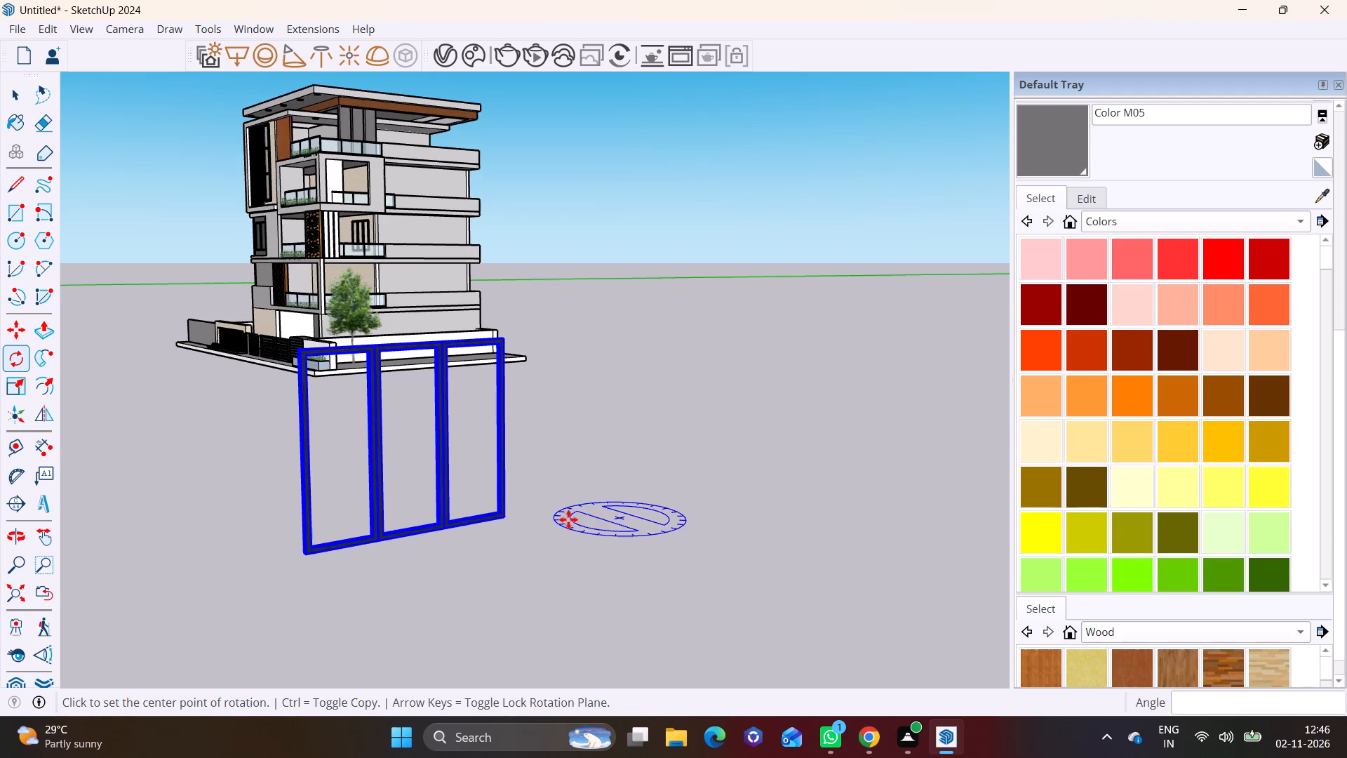
{"action": "left_click", "coordinate": [307, 548]}
{"action": "scroll", "coordinate": [374, 368], "scroll_direction": "down", "scroll_amount": 9}
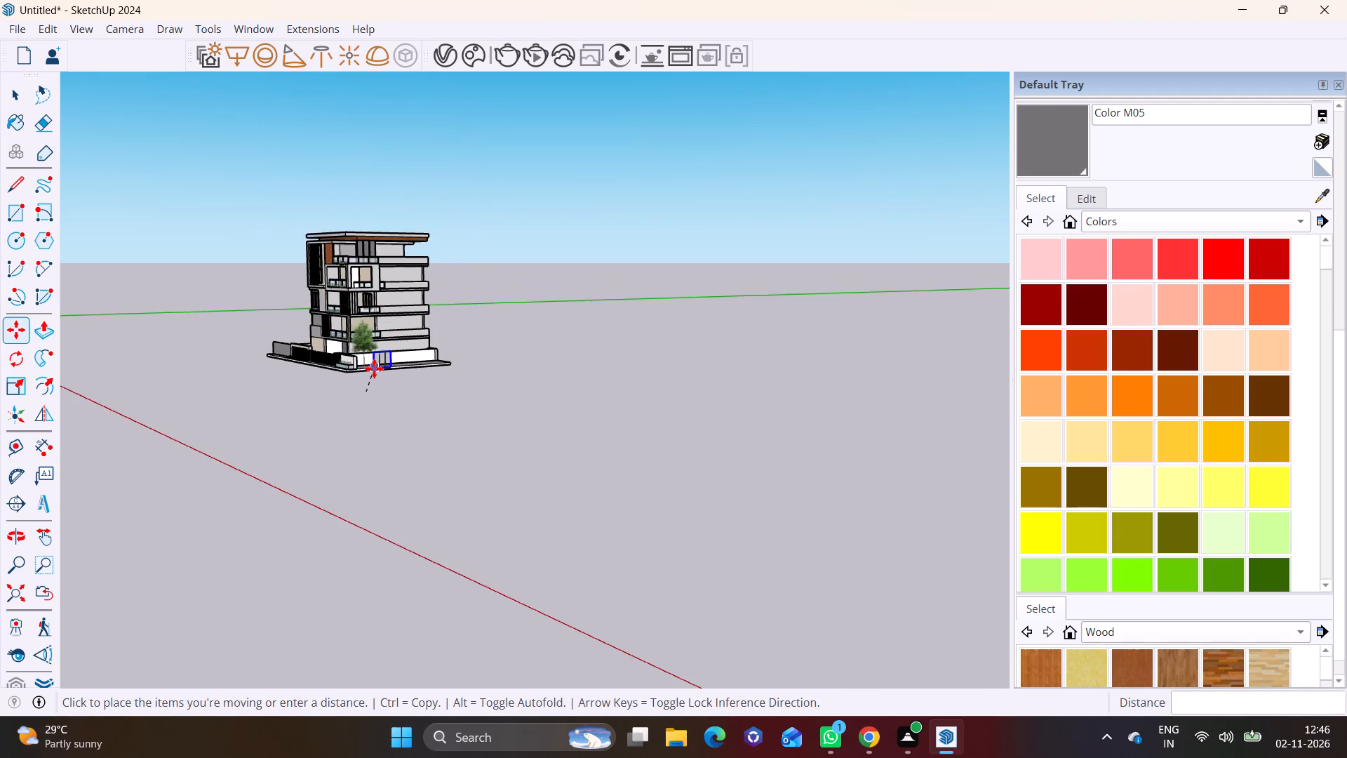
{"action": "scroll", "coordinate": [374, 368], "scroll_direction": "down", "scroll_amount": 2}
{"action": "scroll", "coordinate": [399, 333], "scroll_direction": "up", "scroll_amount": 20}
{"action": "scroll", "coordinate": [399, 333], "scroll_direction": "up", "scroll_amount": 4}
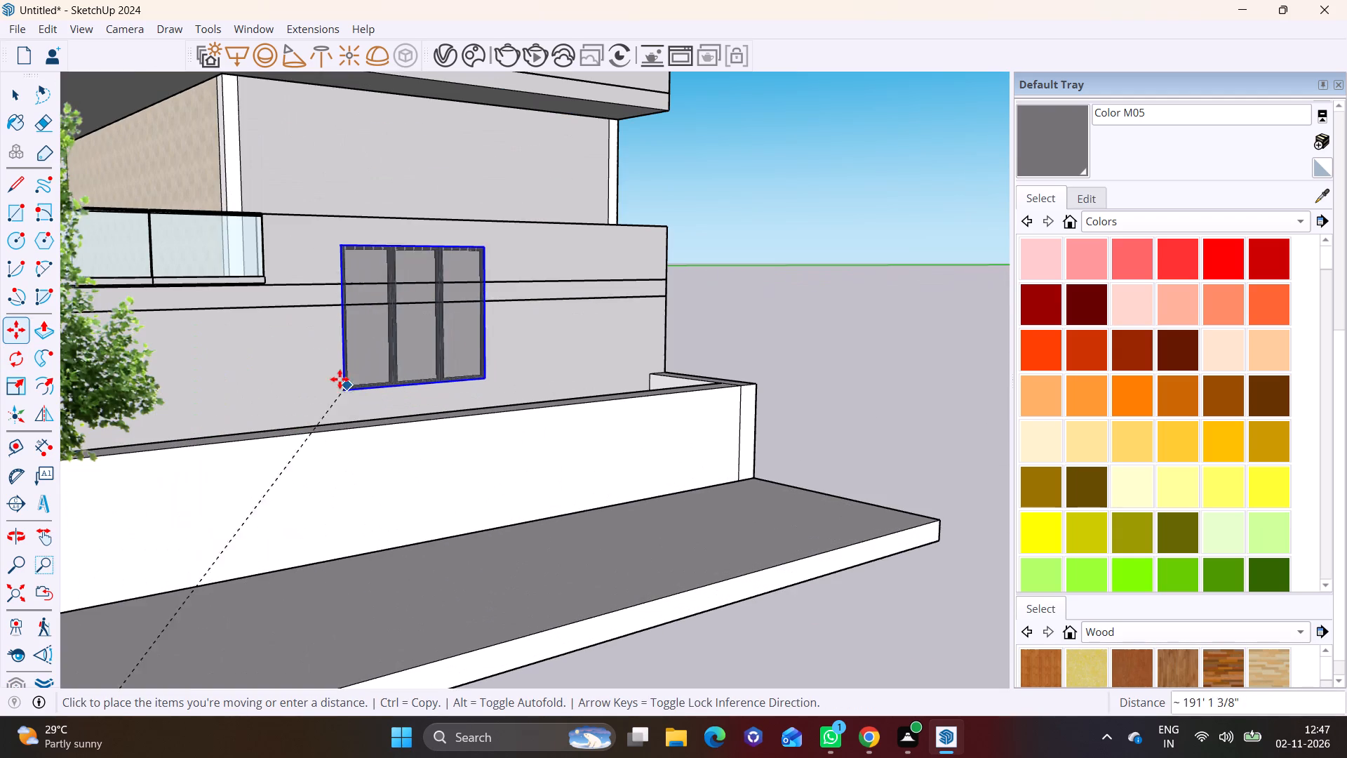
{"action": "left_click", "coordinate": [354, 401]}
Scale the window down uniformly from its upper corner so it fits below the side wall's ledge.
{"action": "middle_click_drag", "start_coordinate": [521, 398], "coordinate": [36, 487]}
{"action": "scroll", "coordinate": [201, 454], "scroll_direction": "up", "scroll_amount": 1}
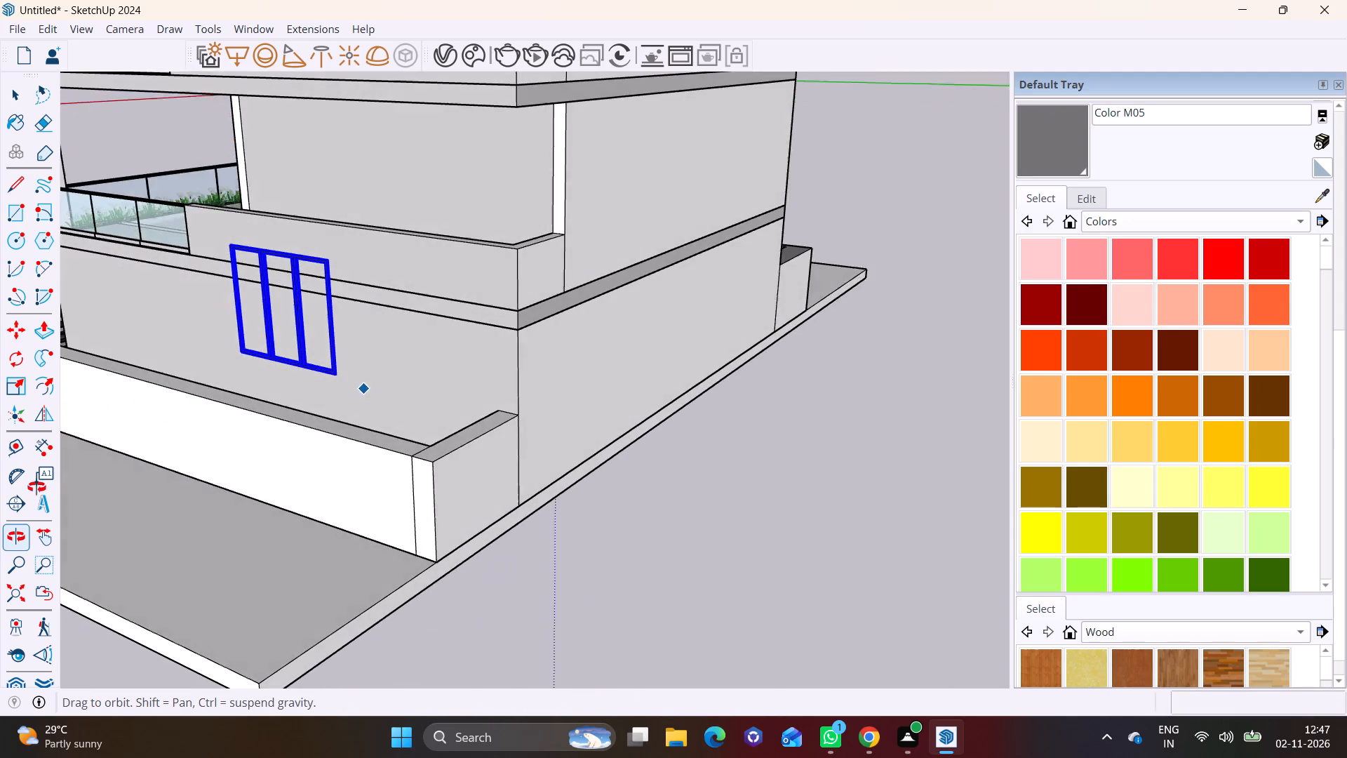
{"action": "middle_click_drag", "start_coordinate": [36, 487], "coordinate": [23, 490]}
{"action": "middle_click_drag", "start_coordinate": [270, 352], "coordinate": [267, 528]}
{"action": "middle_click_drag", "start_coordinate": [262, 521], "coordinate": [280, 473]}
{"action": "scroll", "coordinate": [264, 484], "scroll_direction": "up", "scroll_amount": 1}
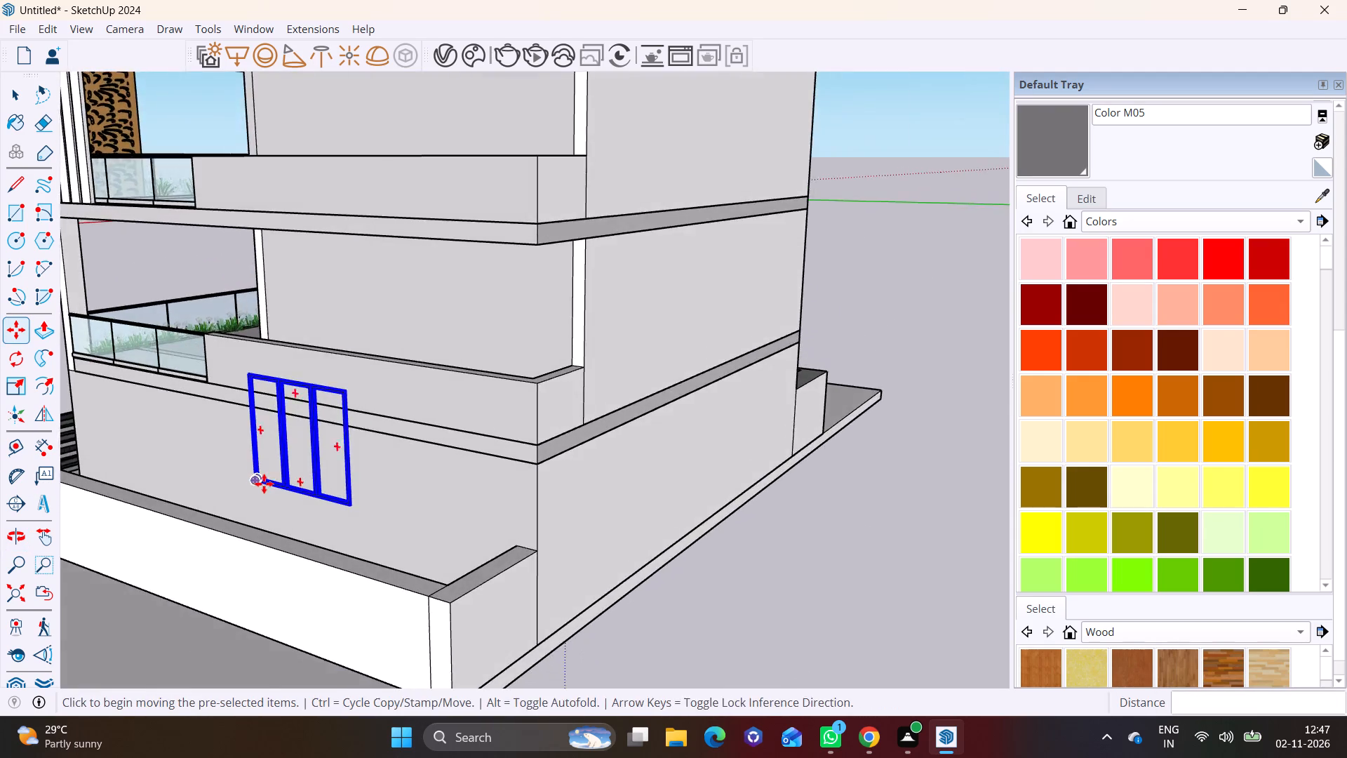
{"action": "scroll", "coordinate": [264, 484], "scroll_direction": "up", "scroll_amount": 5}
{"action": "scroll", "coordinate": [434, 456], "scroll_direction": "down", "scroll_amount": 7}
{"action": "middle_click_drag", "start_coordinate": [463, 483], "coordinate": [340, 614], "text": "shift"}
{"action": "middle_click_drag", "start_coordinate": [330, 518], "coordinate": [347, 474]}
{"action": "scroll", "coordinate": [333, 489], "scroll_direction": "up", "scroll_amount": 2}
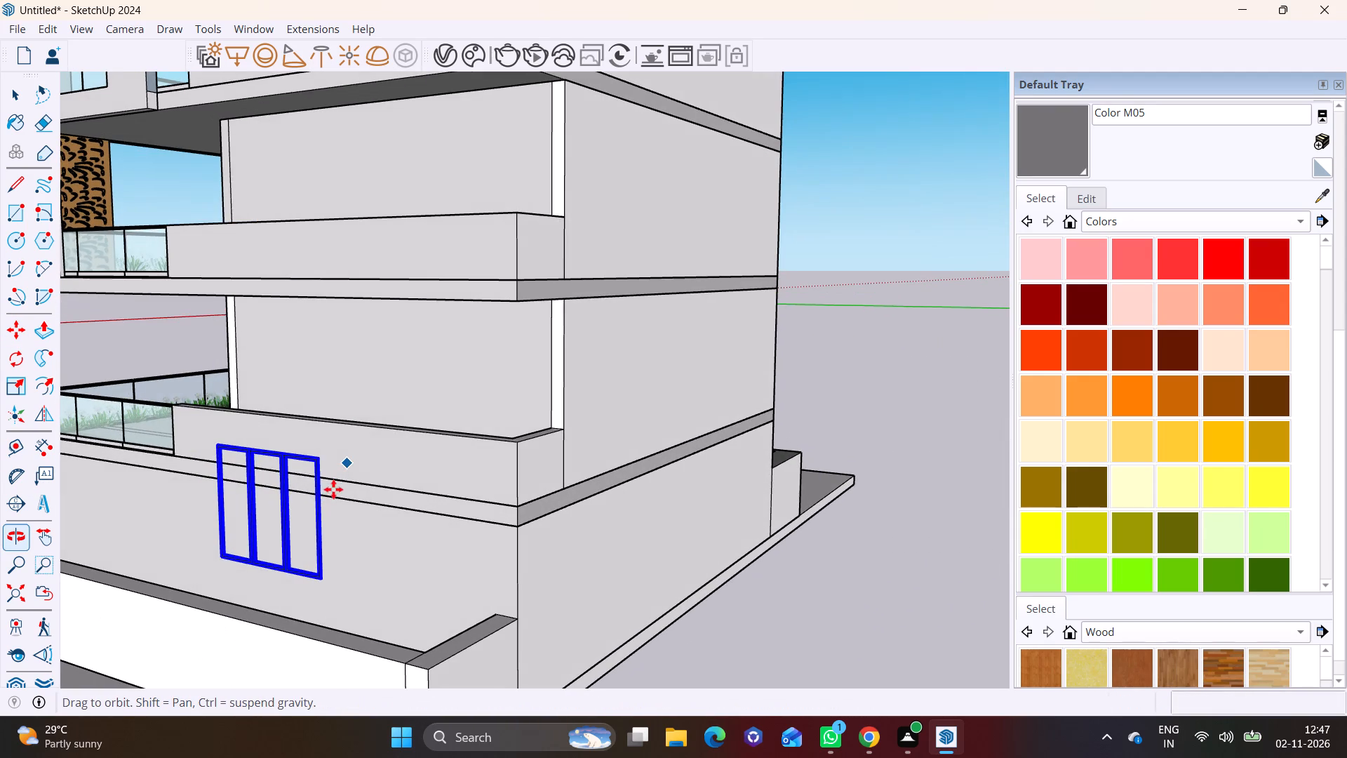
{"action": "left_click", "coordinate": [16, 392]}
{"action": "key", "text": "space"}
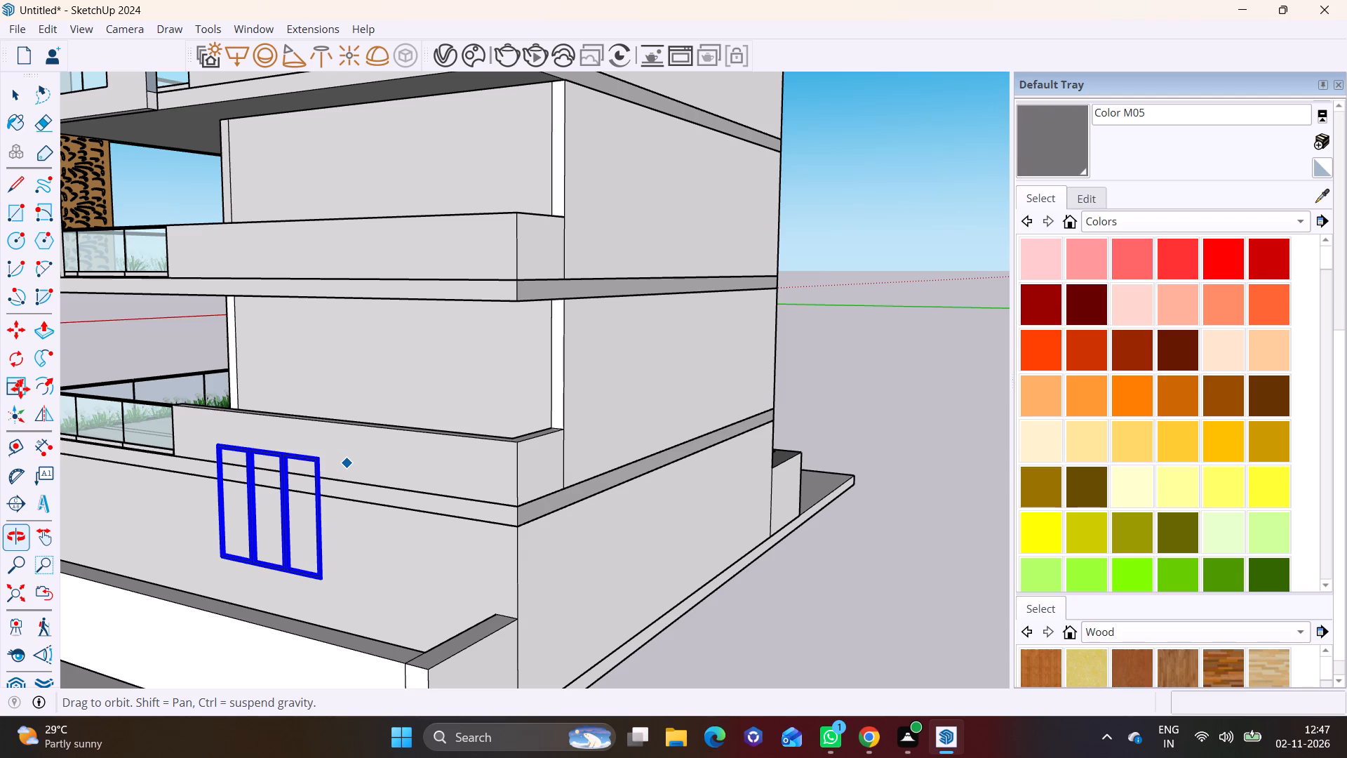
{"action": "left_click", "coordinate": [18, 387]}
{"action": "key", "text": "space"}
{"action": "scroll", "coordinate": [364, 385], "scroll_direction": "down", "scroll_amount": 10}
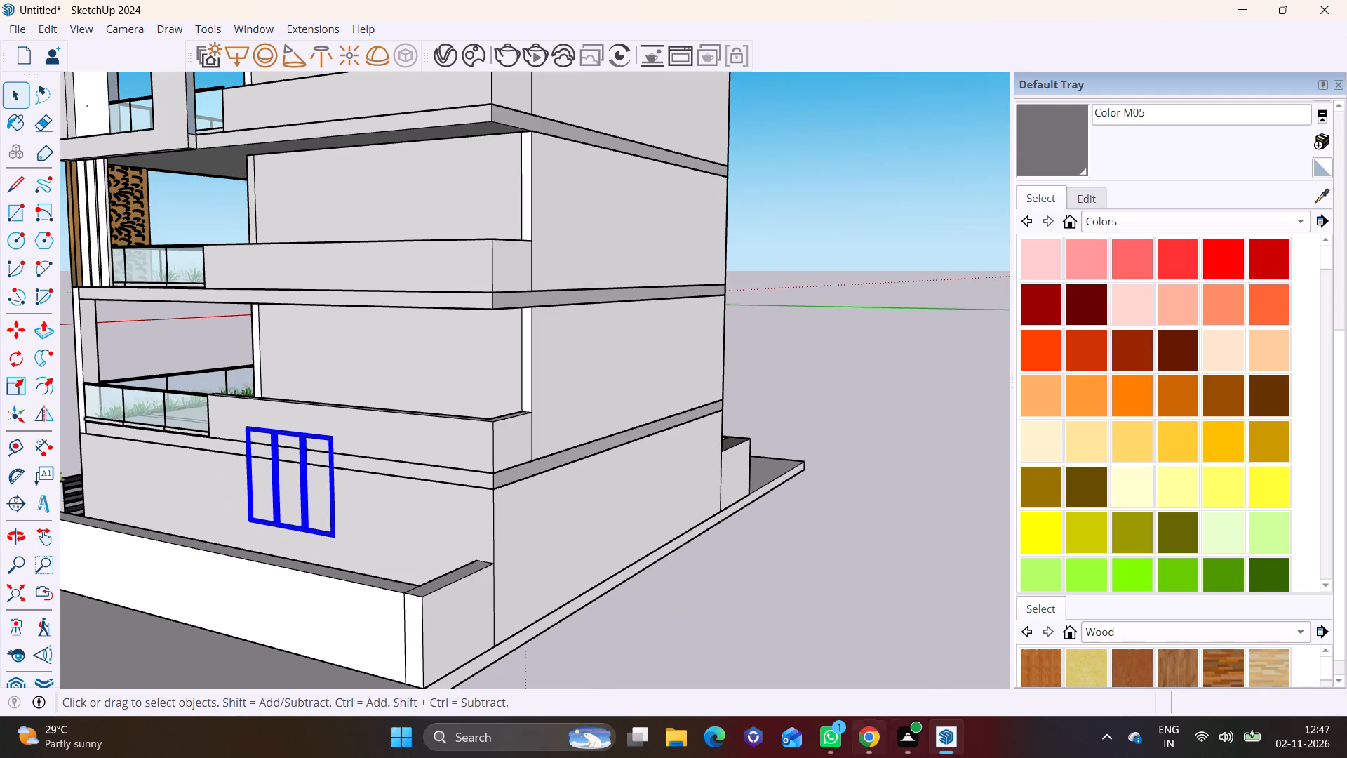
{"action": "left_click", "coordinate": [9, 380]}
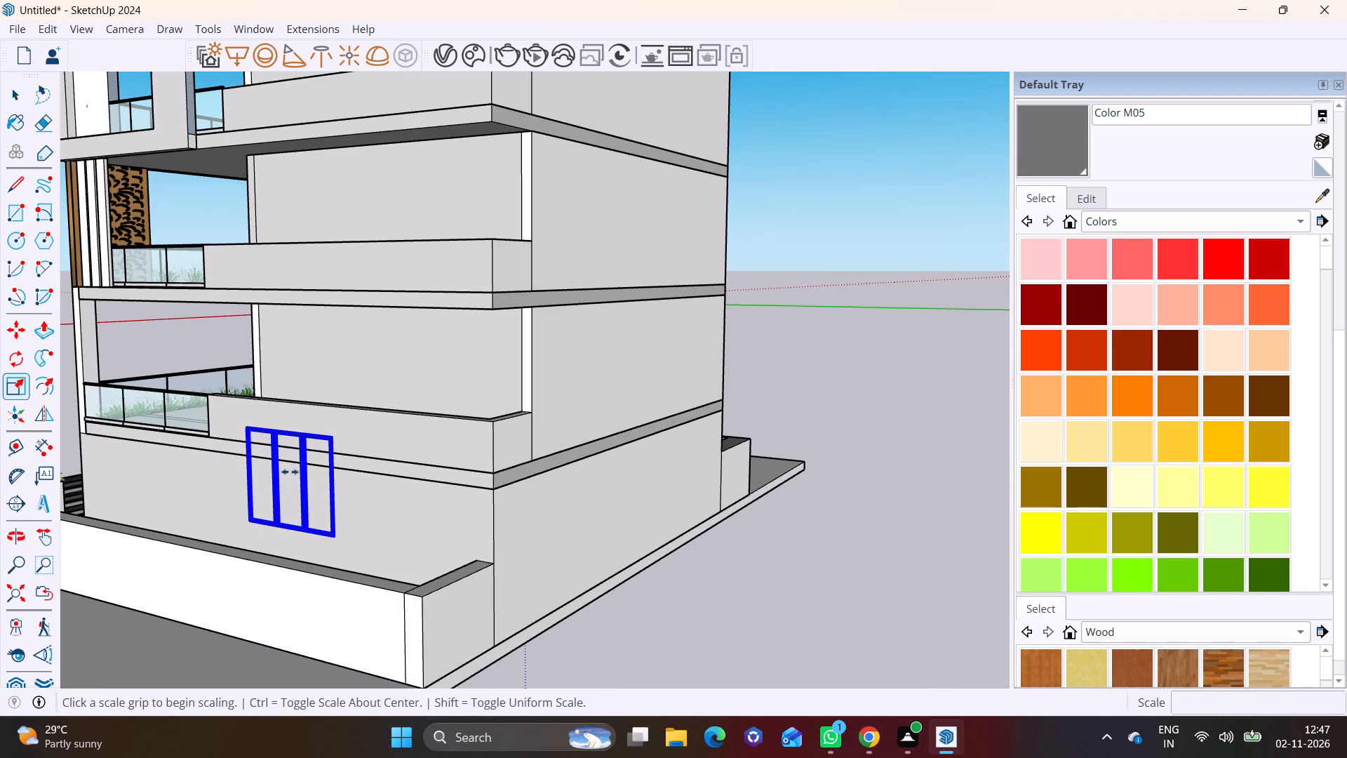
{"action": "left_click", "coordinate": [255, 427]}
{"action": "left_click", "coordinate": [287, 452]}
{"action": "scroll", "coordinate": [319, 499], "scroll_direction": "up", "scroll_amount": 2}
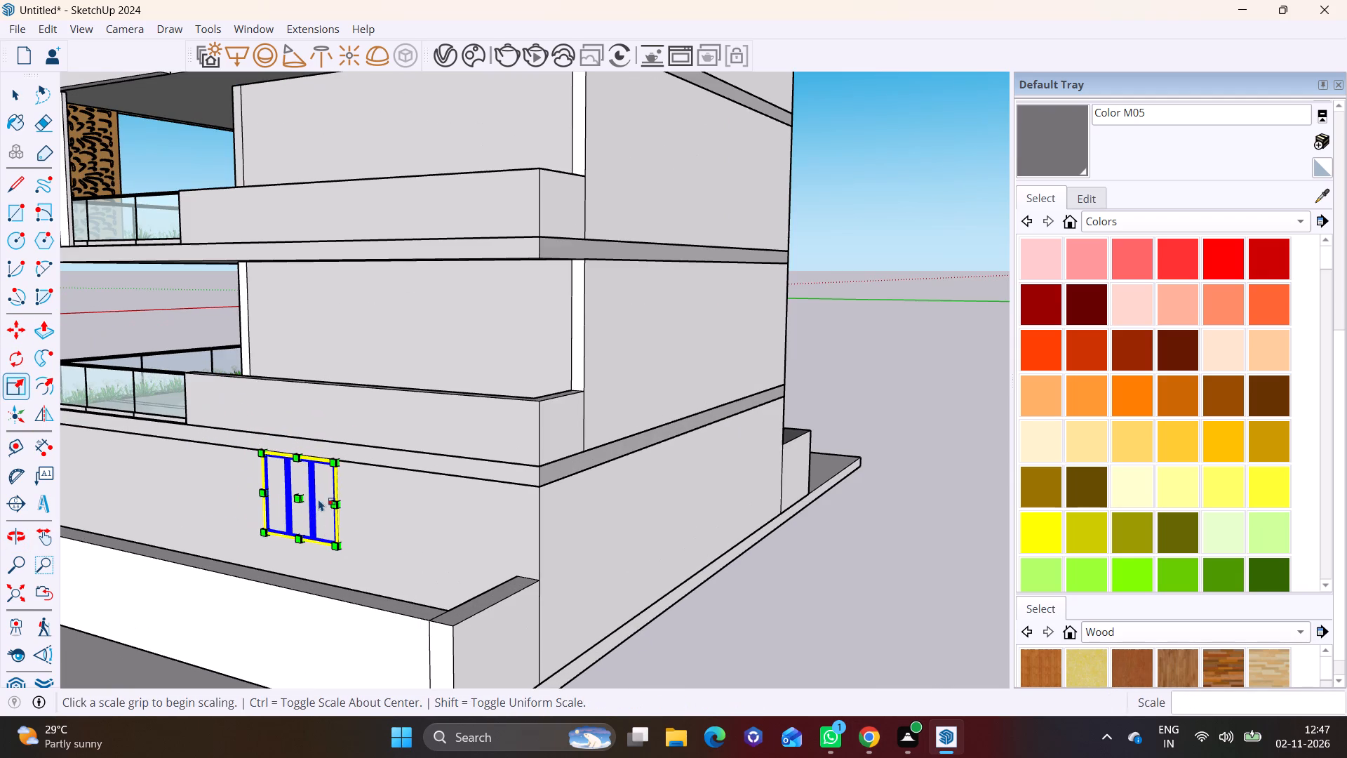
Move the reduced window up onto the first-floor side wall, above the balcony parapet.
{"action": "key", "text": "m"}
{"action": "left_click", "coordinate": [337, 465]}
{"action": "key", "text": "space"}
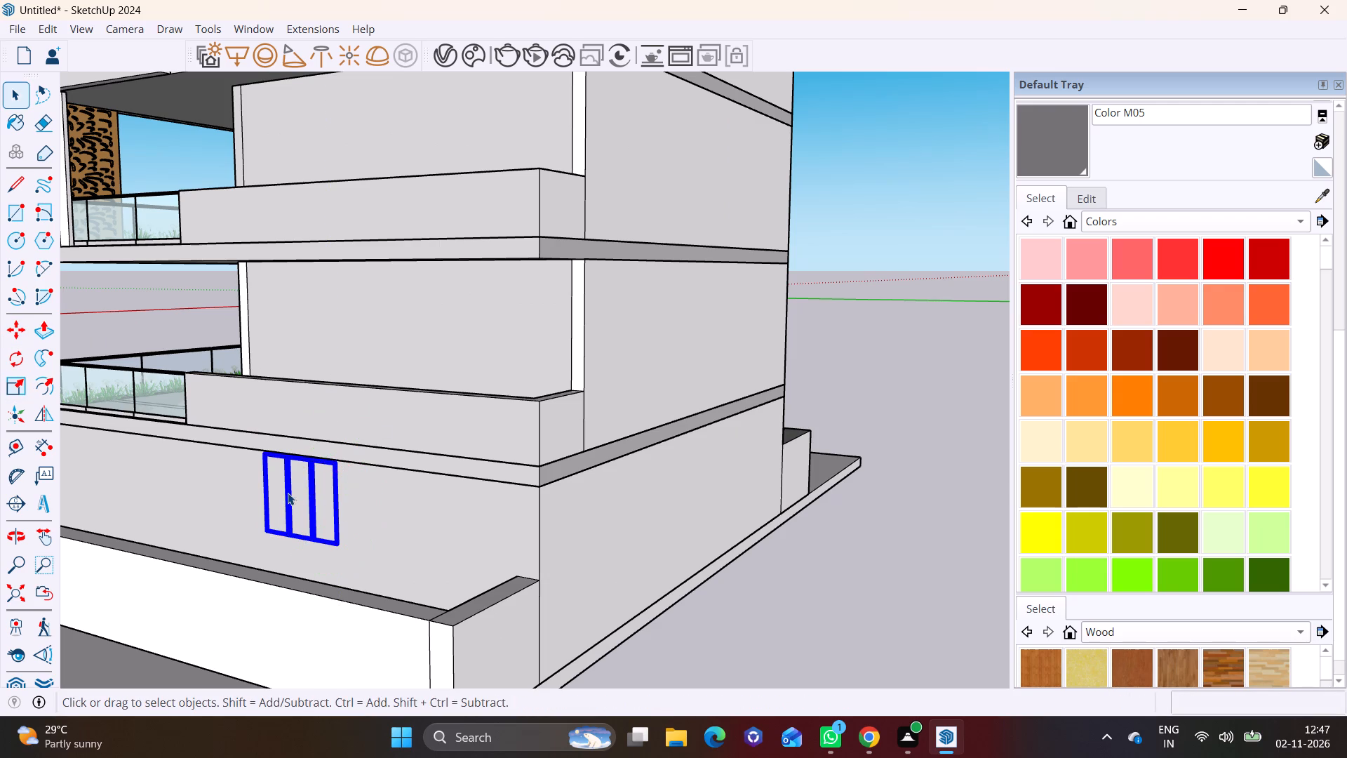
{"action": "left_click", "coordinate": [308, 488]}
{"action": "key", "text": "m"}
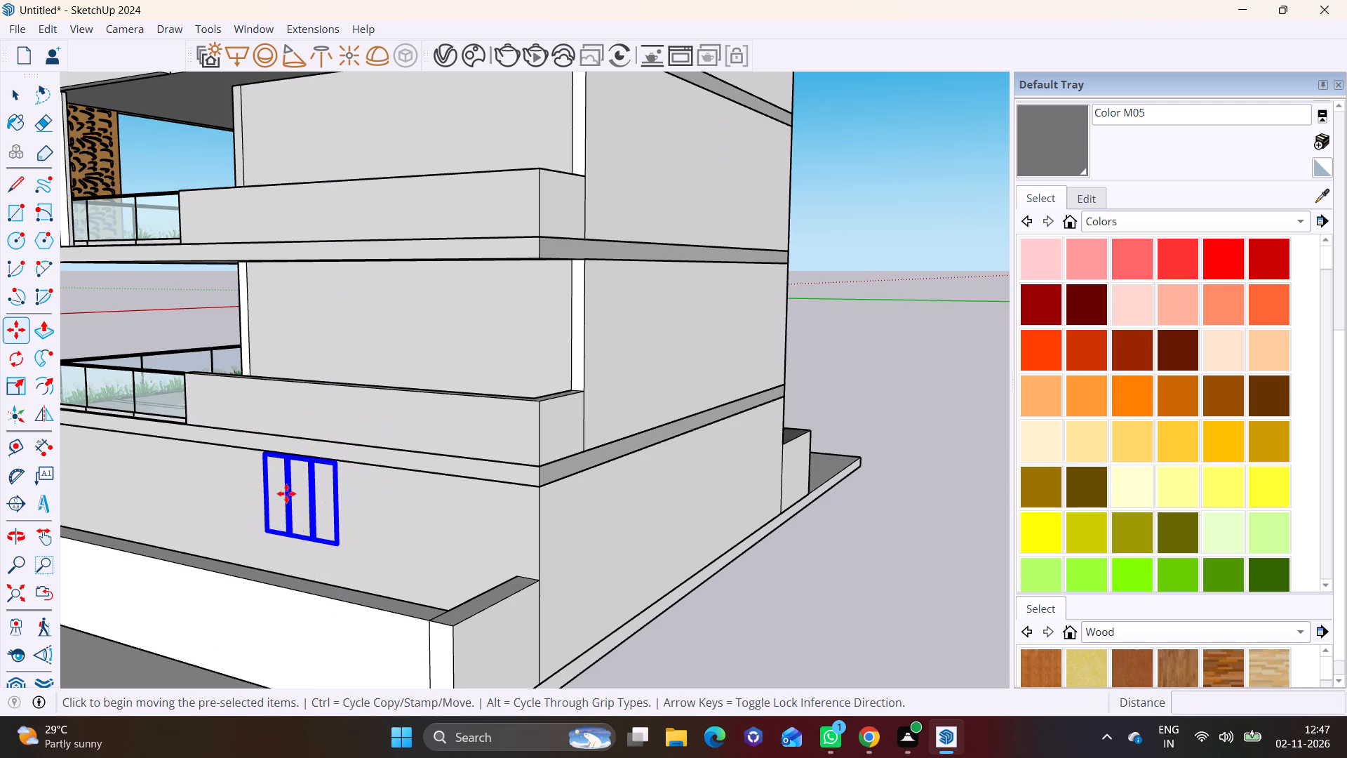
{"action": "left_click", "coordinate": [273, 487]}
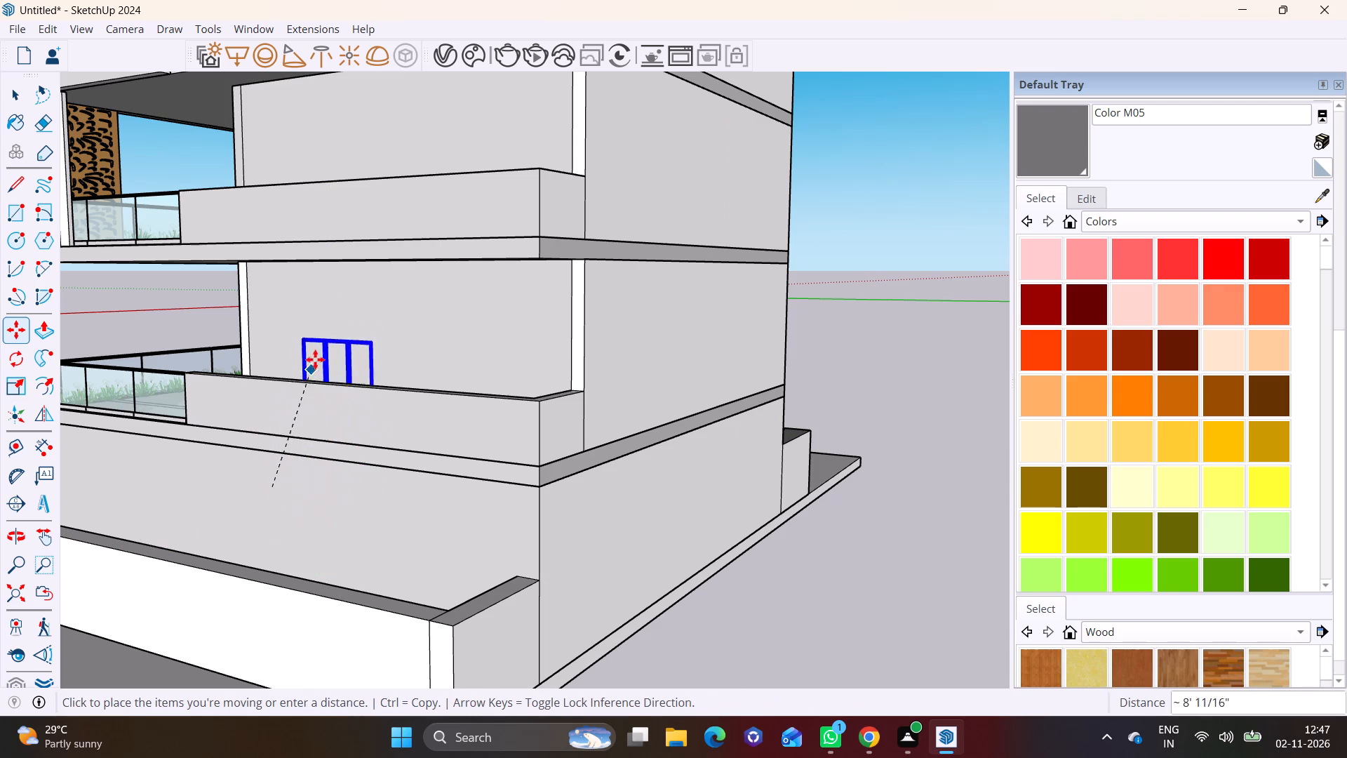
{"action": "left_click", "coordinate": [346, 324]}
Copy the side window straight up to the next two floors, about 11' 4 13/16" and another 11' 1 11/16" higher.
{"action": "left_click", "coordinate": [366, 341]}
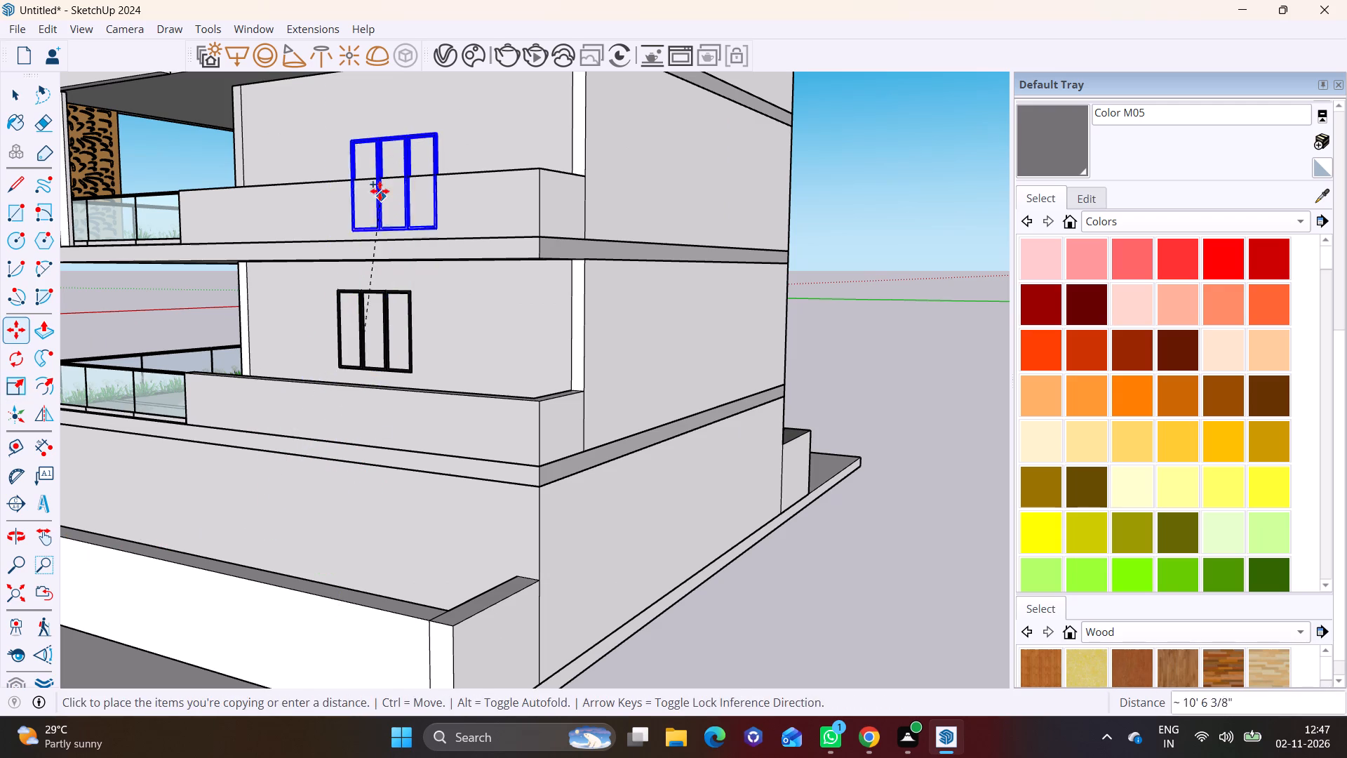
{"action": "middle_click_drag", "start_coordinate": [379, 188], "coordinate": [341, 430], "text": "shift"}
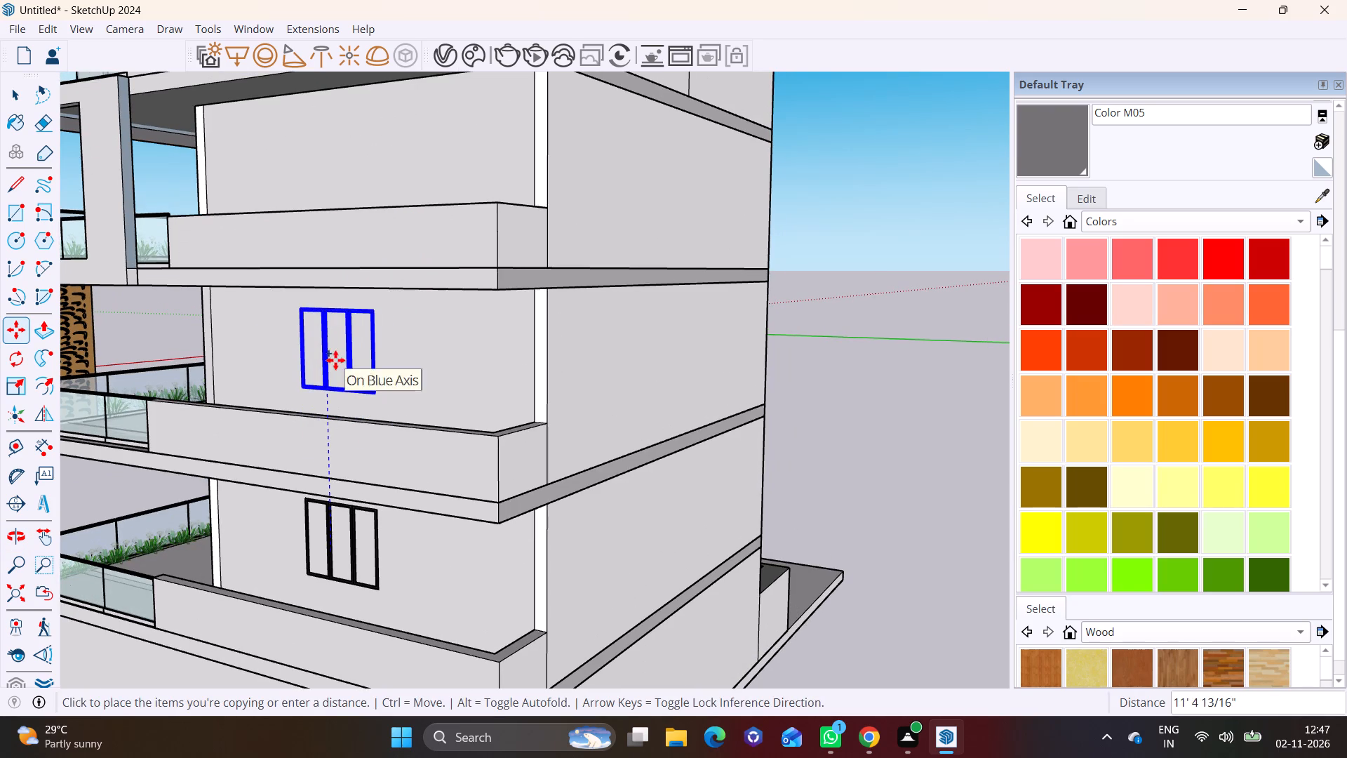
{"action": "left_click", "coordinate": [335, 360]}
{"action": "left_click", "coordinate": [324, 360]}
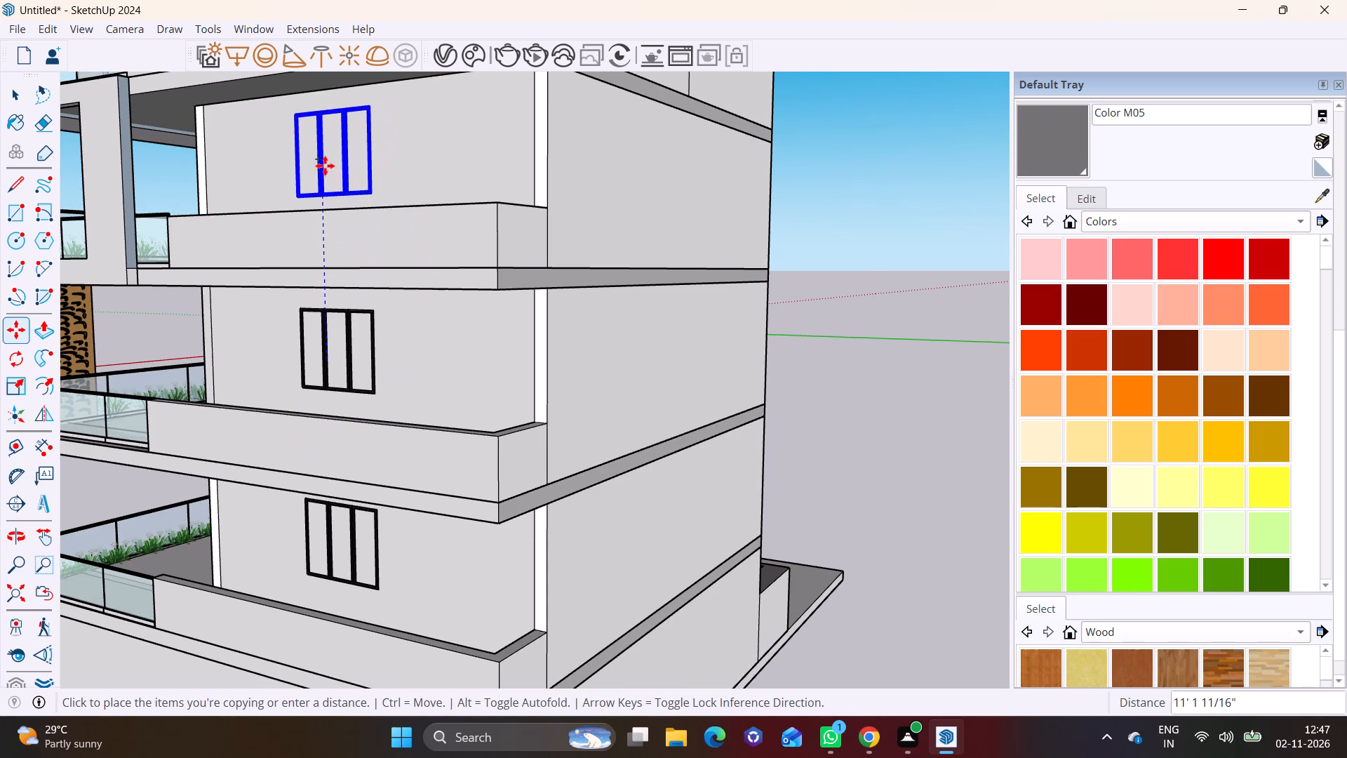
{"action": "left_click", "coordinate": [325, 166]}
{"action": "key", "text": "space"}
{"action": "left_click", "coordinate": [799, 310]}
Examine the three stacked side windows and the balconies from the side and front corner of the house.
{"action": "scroll", "coordinate": [765, 327], "scroll_direction": "up", "scroll_amount": 1}
{"action": "scroll", "coordinate": [764, 328], "scroll_direction": "down", "scroll_amount": 5}
{"action": "scroll", "coordinate": [704, 426], "scroll_direction": "down", "scroll_amount": 3}
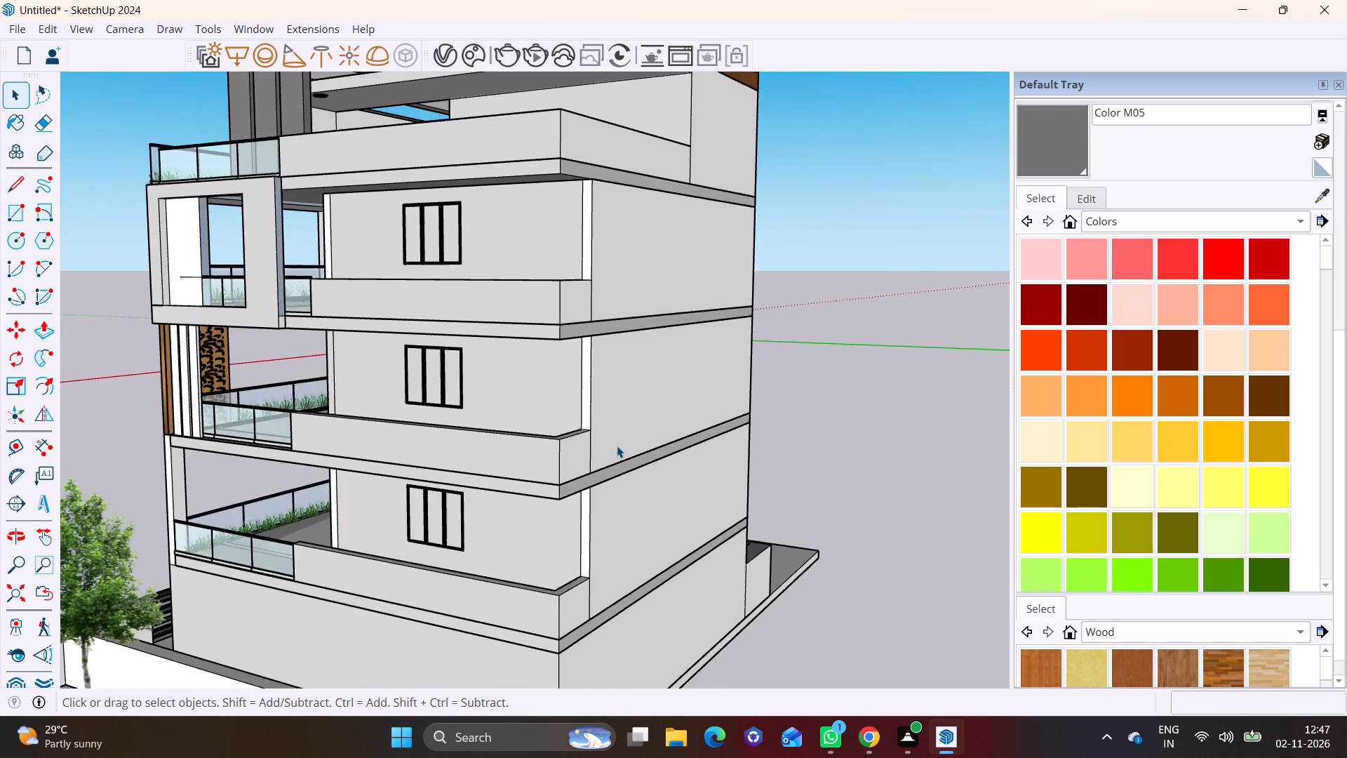
{"action": "scroll", "coordinate": [617, 446], "scroll_direction": "down", "scroll_amount": 3}
{"action": "left_click", "coordinate": [831, 497]}
{"action": "middle_click_drag", "start_coordinate": [512, 547], "coordinate": [1061, 546]}
{"action": "scroll", "coordinate": [767, 504], "scroll_direction": "up", "scroll_amount": 3}
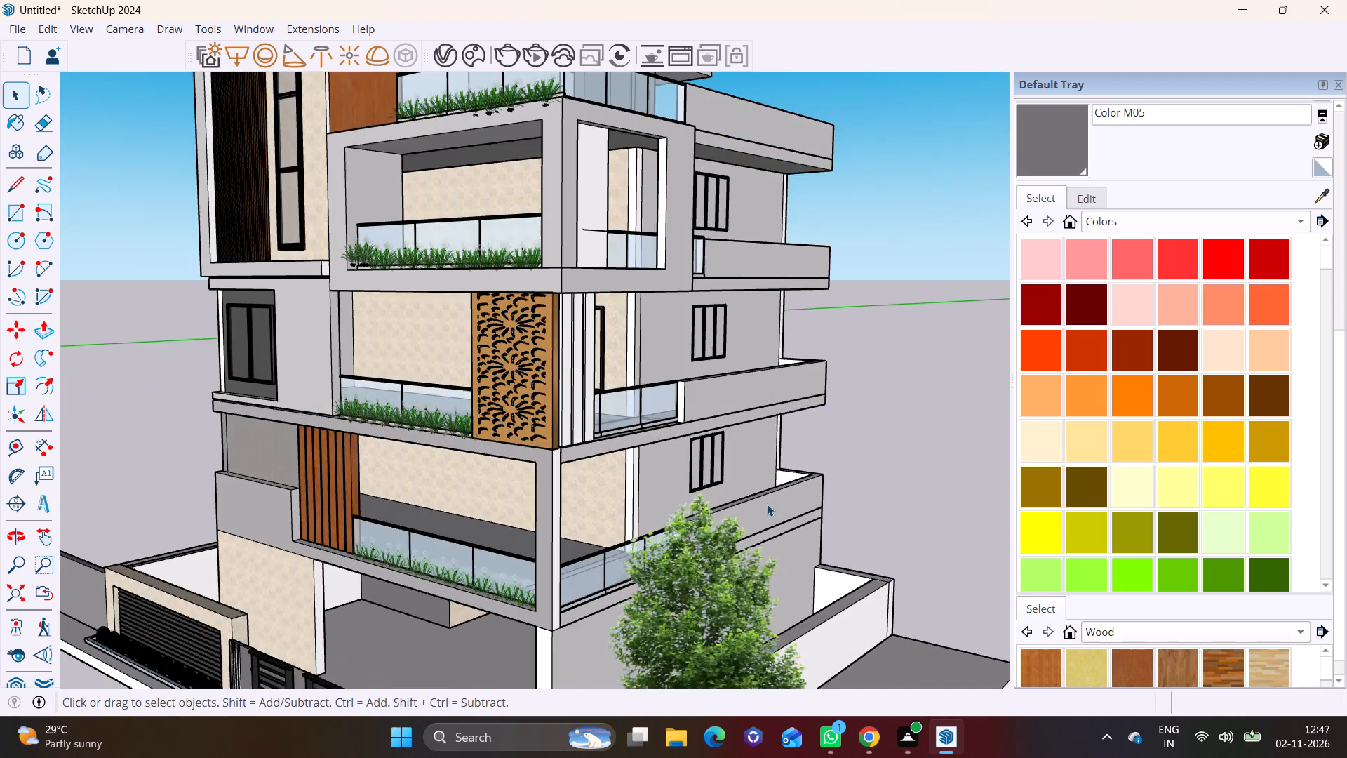
{"action": "scroll", "coordinate": [824, 514], "scroll_direction": "up", "scroll_amount": 1}
{"action": "middle_click_drag", "start_coordinate": [824, 514], "coordinate": [874, 552]}
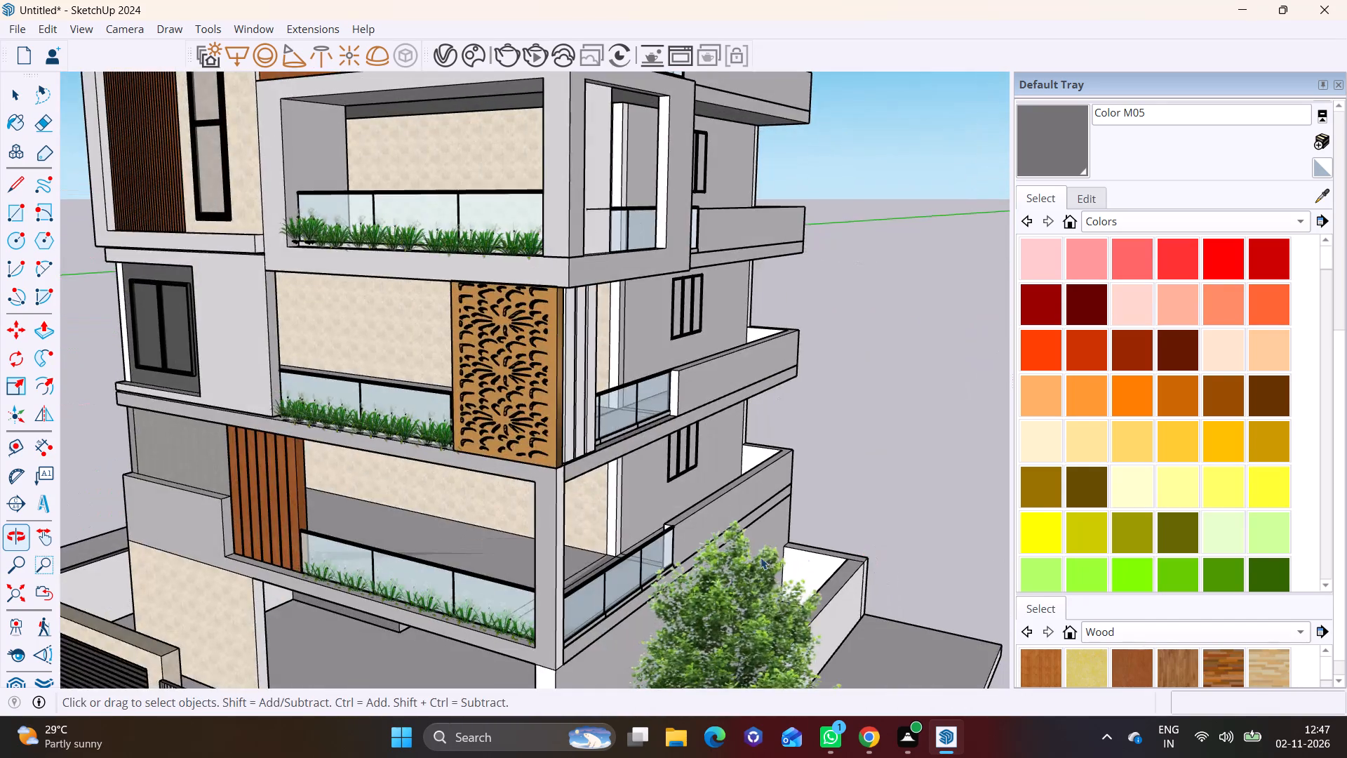
{"action": "scroll", "coordinate": [760, 557], "scroll_direction": "down", "scroll_amount": 3}
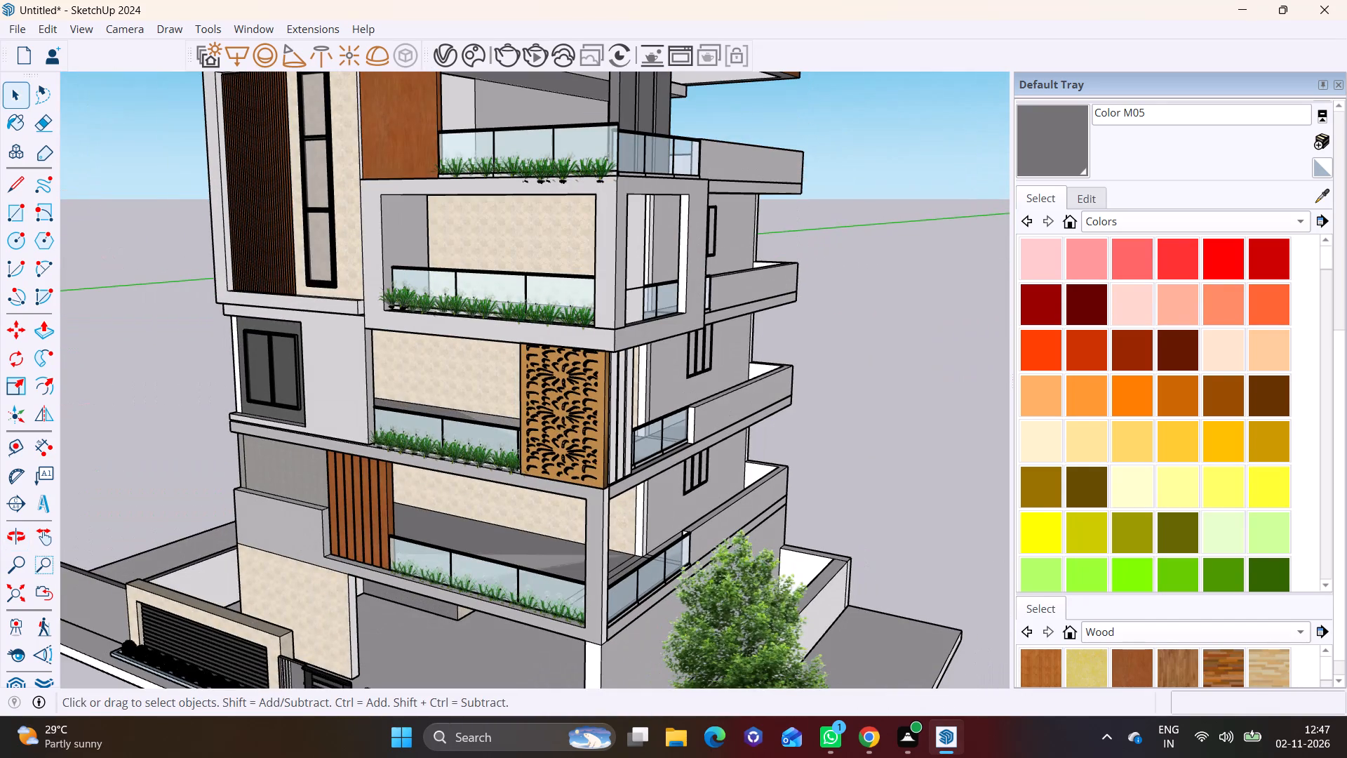
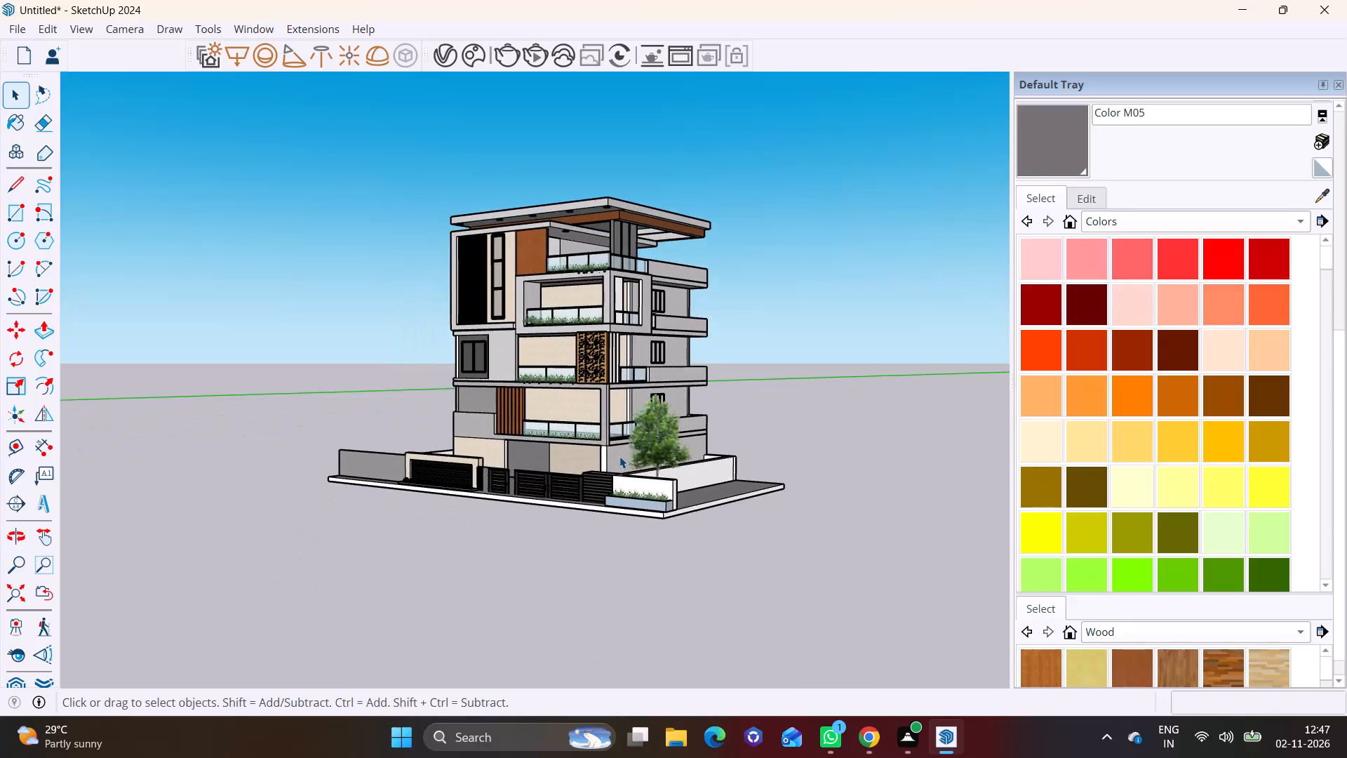
Move the topmost side window about 6' 4 3/4" toward the front balcony and copy it about 15' 7" toward the rear.
{"action": "scroll", "coordinate": [619, 456], "scroll_direction": "up", "scroll_amount": 7}
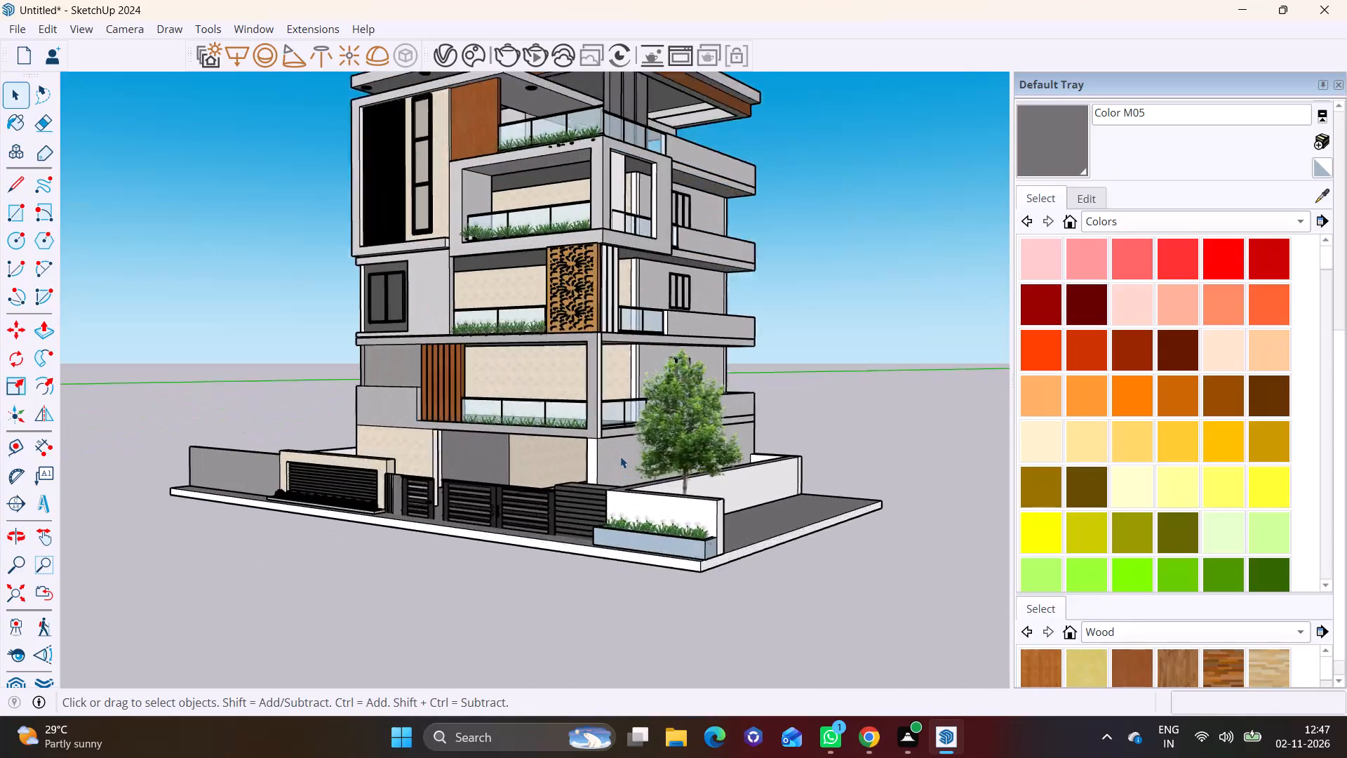
{"action": "scroll", "coordinate": [620, 456], "scroll_direction": "up", "scroll_amount": 1}
{"action": "middle_click_drag", "start_coordinate": [685, 445], "coordinate": [509, 620]}
{"action": "scroll", "coordinate": [511, 621], "scroll_direction": "up", "scroll_amount": 1, "text": "shift"}
{"action": "middle_click_drag", "start_coordinate": [585, 499], "coordinate": [108, 541]}
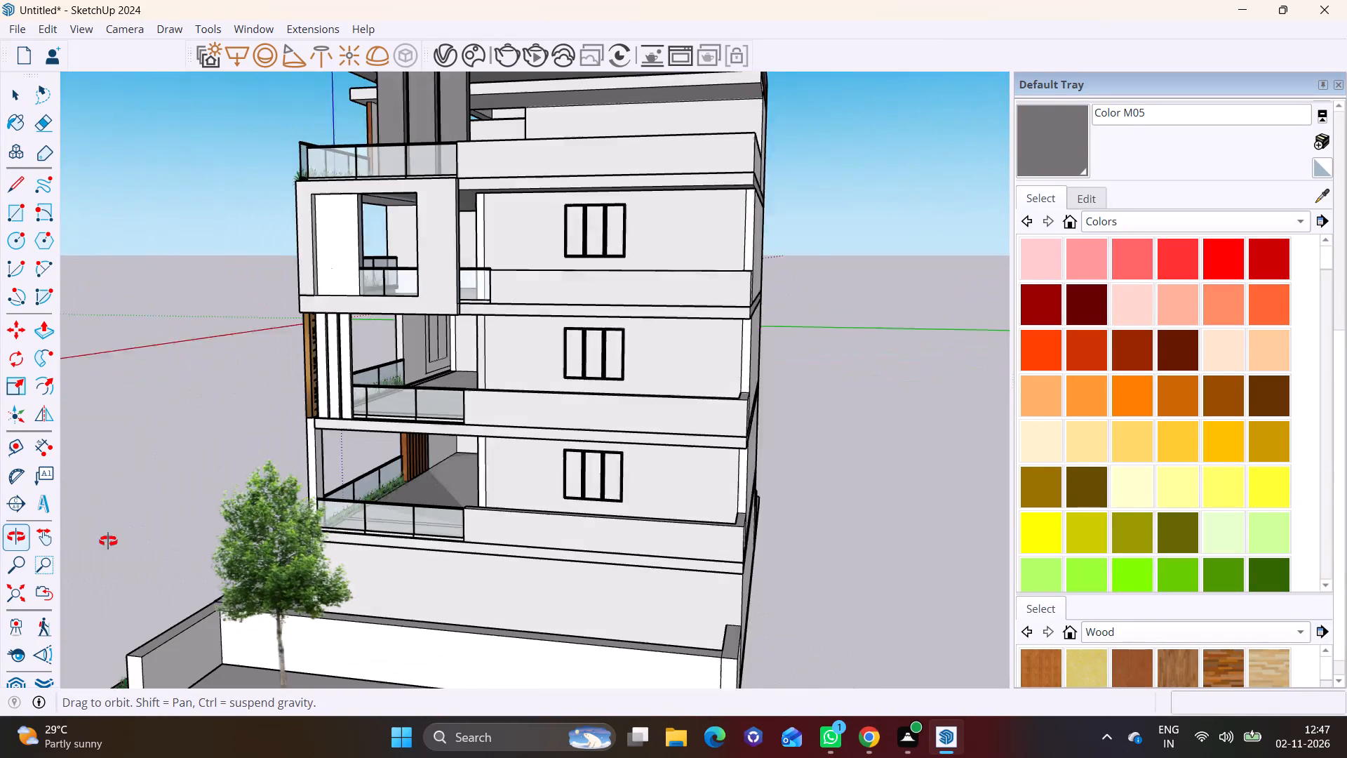
{"action": "middle_click_drag", "start_coordinate": [108, 541], "coordinate": [107, 540]}
{"action": "middle_click_drag", "start_coordinate": [659, 359], "coordinate": [651, 477], "text": "shift"}
{"action": "scroll", "coordinate": [613, 342], "scroll_direction": "up", "scroll_amount": 8}
{"action": "middle_click_drag", "start_coordinate": [608, 341], "coordinate": [711, 333]}
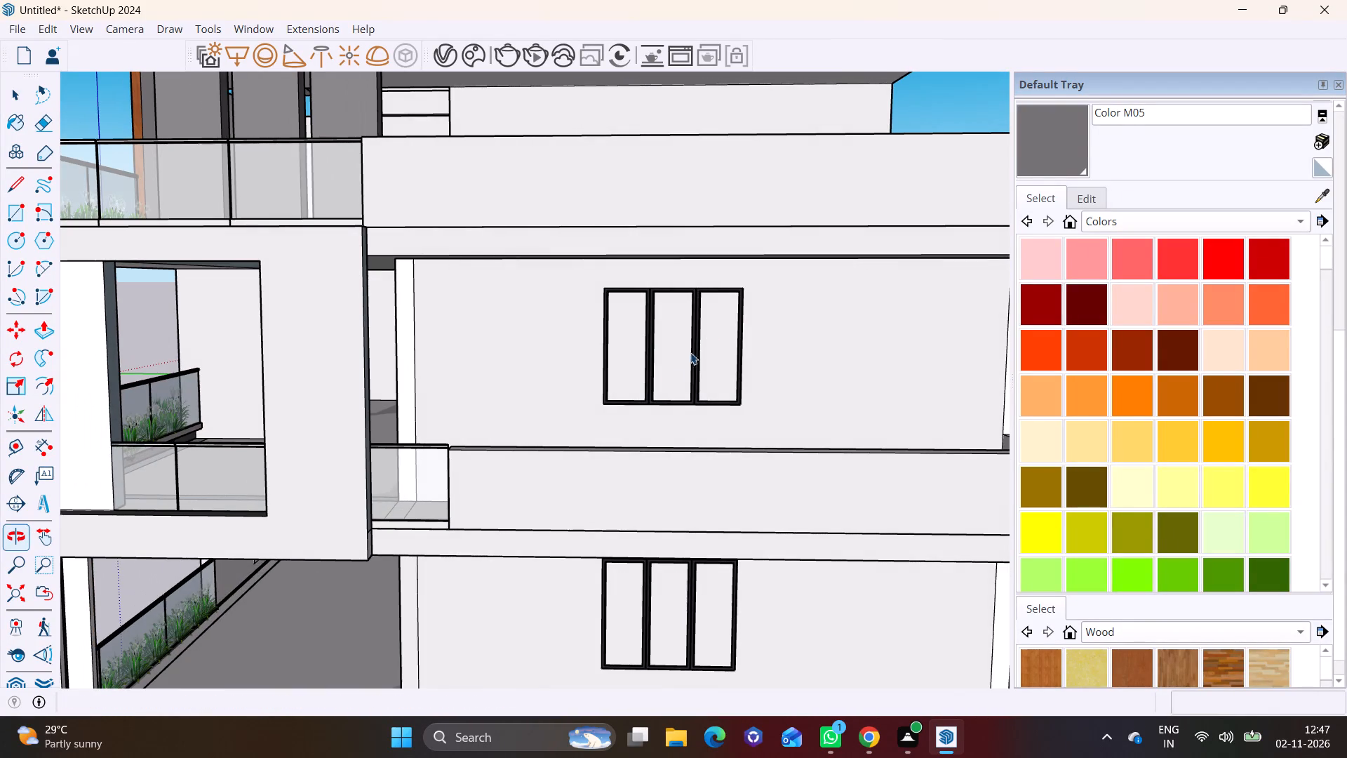
{"action": "left_click", "coordinate": [692, 361]}
{"action": "key", "text": "m"}
{"action": "left_click", "coordinate": [689, 368]}
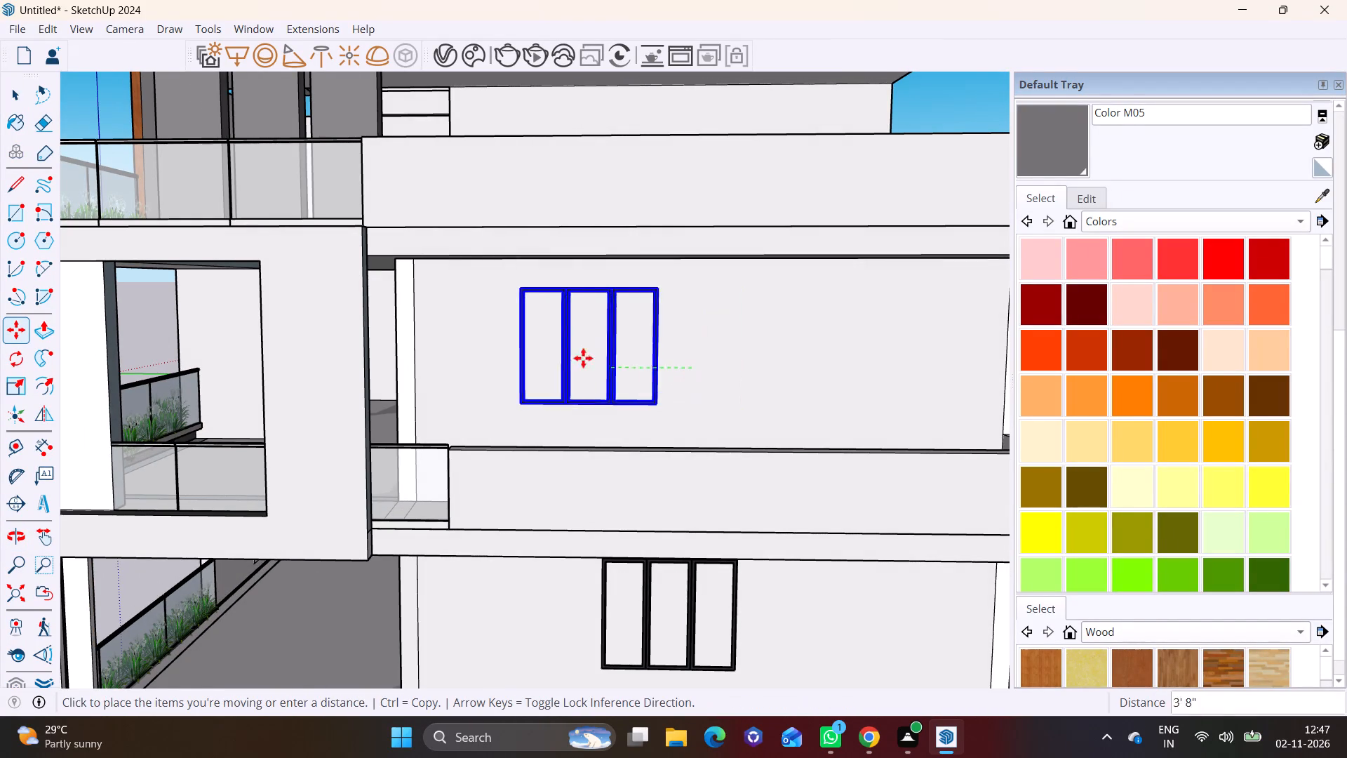
{"action": "left_click", "coordinate": [534, 369]}
{"action": "left_click", "coordinate": [534, 368]}
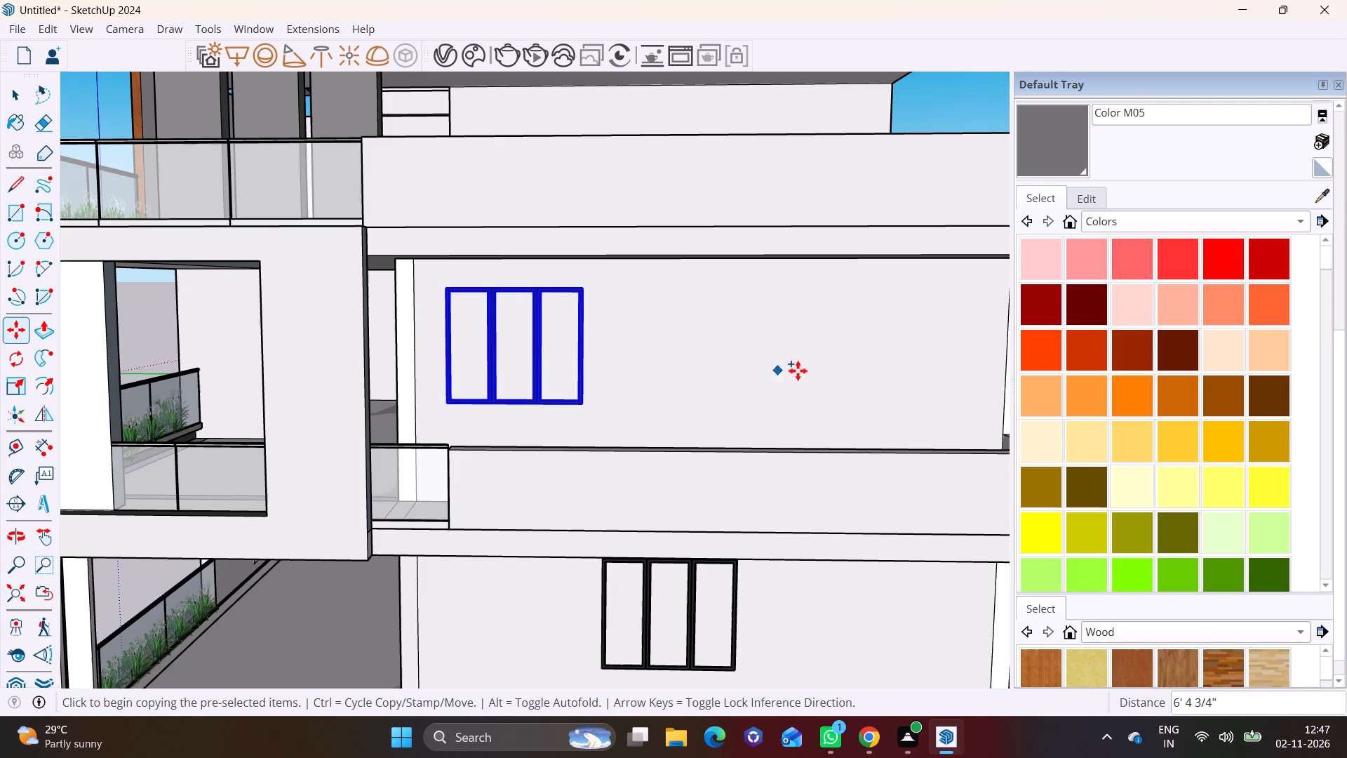
{"action": "left_click", "coordinate": [547, 357]}
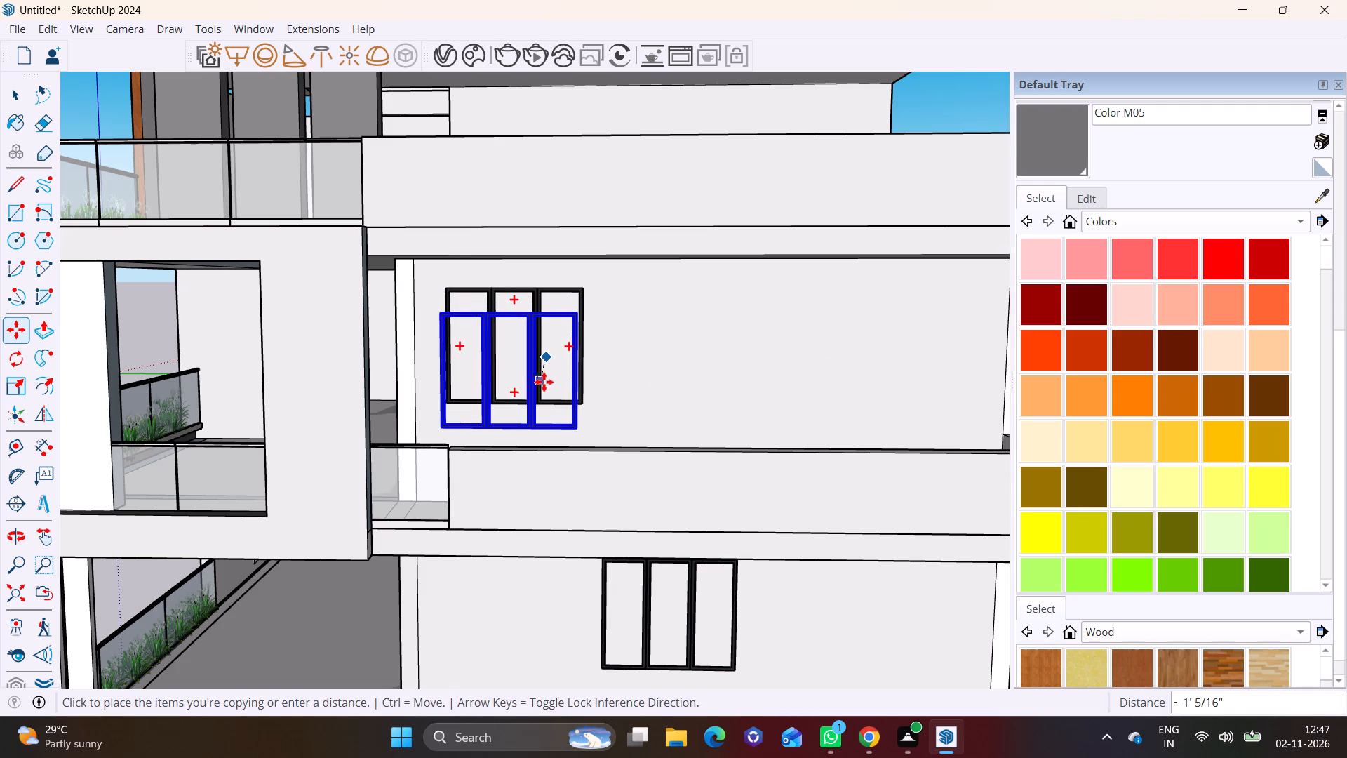
{"action": "left_click", "coordinate": [936, 355]}
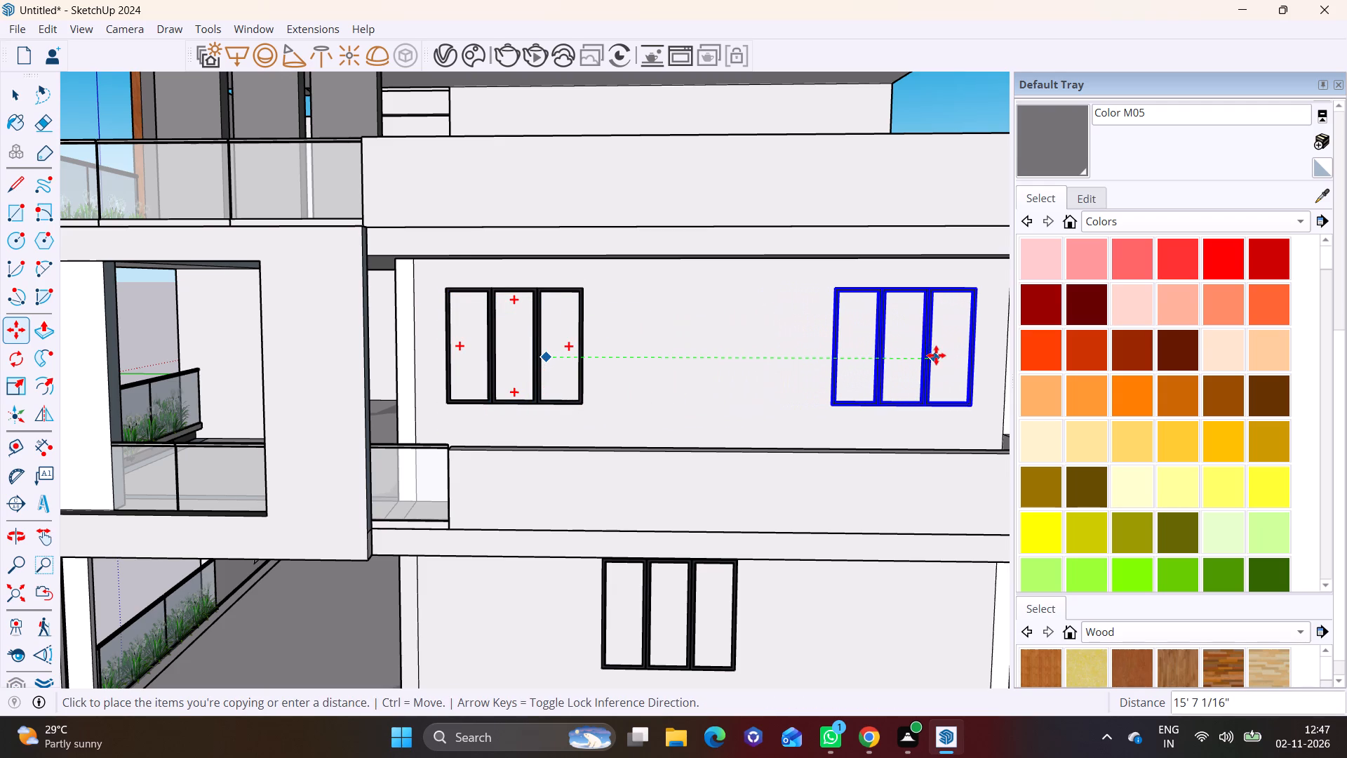
Move the middle side window about 6' 4" toward the front balcony and copy it about 15' 6" toward the rear.
{"action": "middle_click_drag", "start_coordinate": [742, 522], "coordinate": [726, 335], "text": "shift"}
{"action": "key", "text": "space"}
{"action": "left_click", "coordinate": [678, 441]}
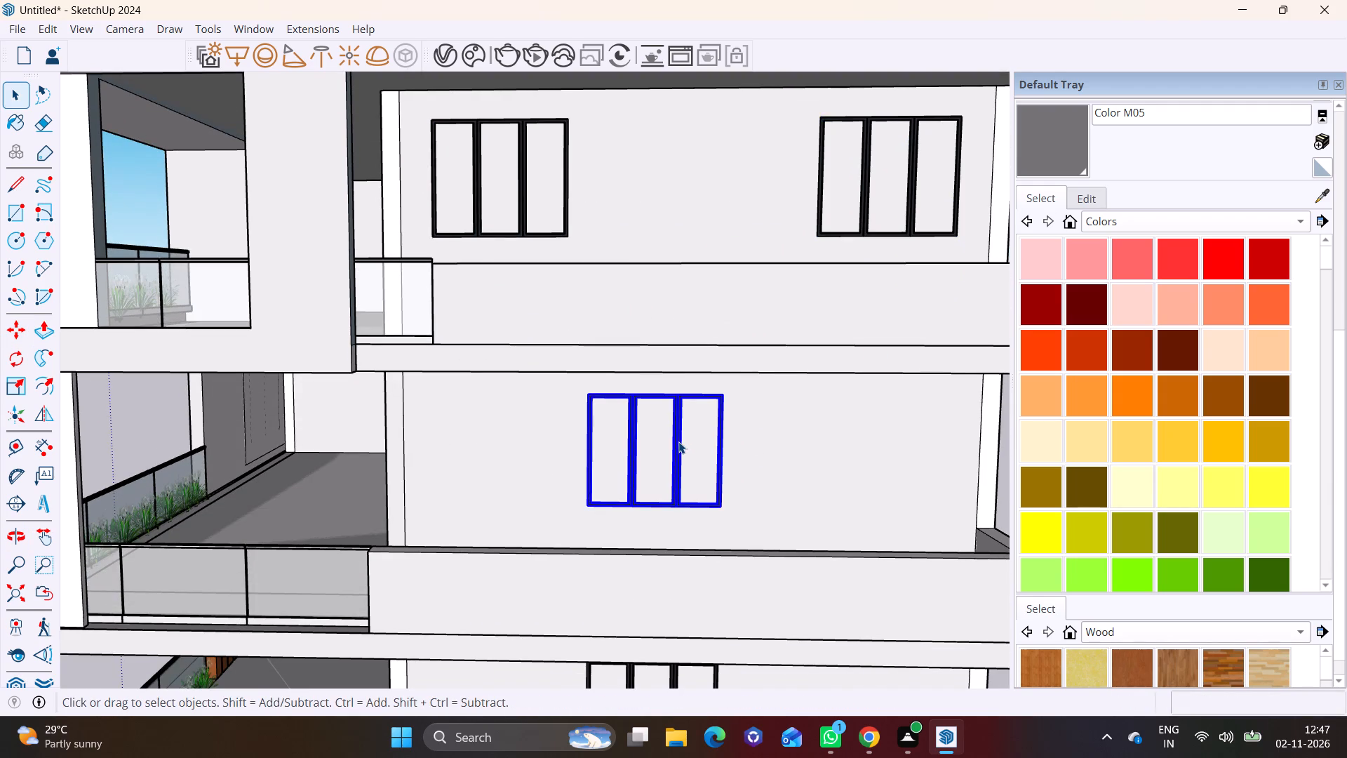
{"action": "left_click", "coordinate": [678, 441]}
{"action": "key", "text": "m"}
{"action": "left_click", "coordinate": [678, 441]}
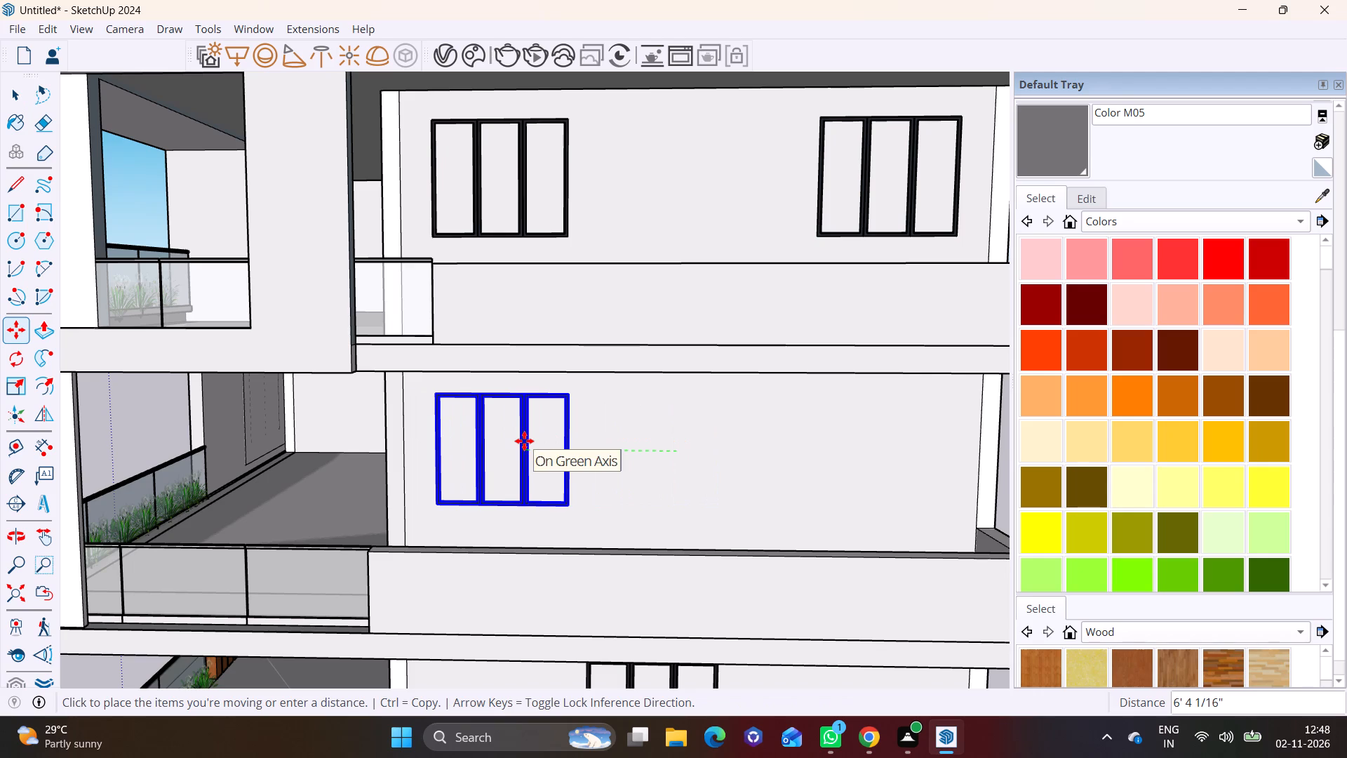
{"action": "double_click", "coordinate": [524, 441]}
{"action": "left_click", "coordinate": [535, 449]}
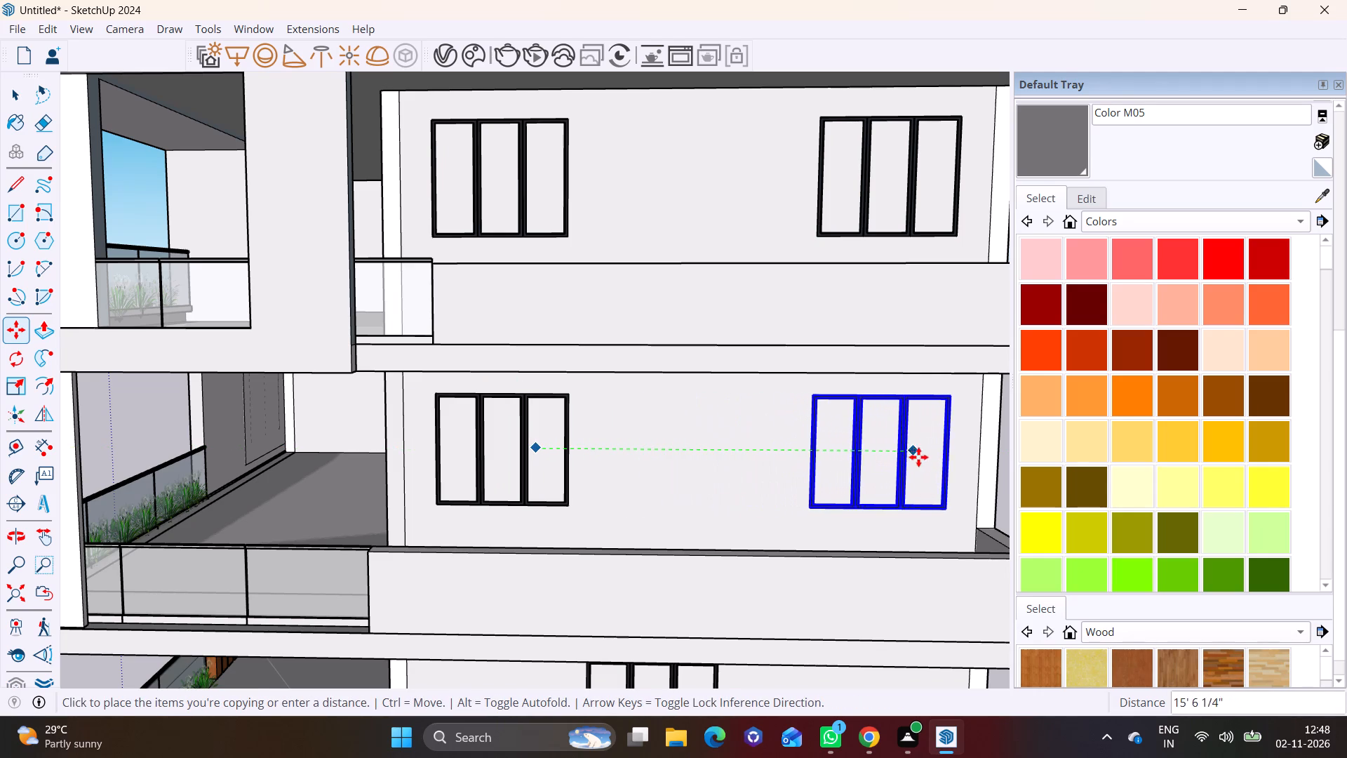
{"action": "left_click", "coordinate": [921, 456]}
Move the lowest side window about 6' toward the front balcony and copy it toward the rear, under the rear windows above.
{"action": "scroll", "coordinate": [777, 497], "scroll_direction": "down", "scroll_amount": 4}
{"action": "middle_click_drag", "start_coordinate": [777, 497], "coordinate": [746, 358], "text": "shift"}
{"action": "key", "text": "space"}
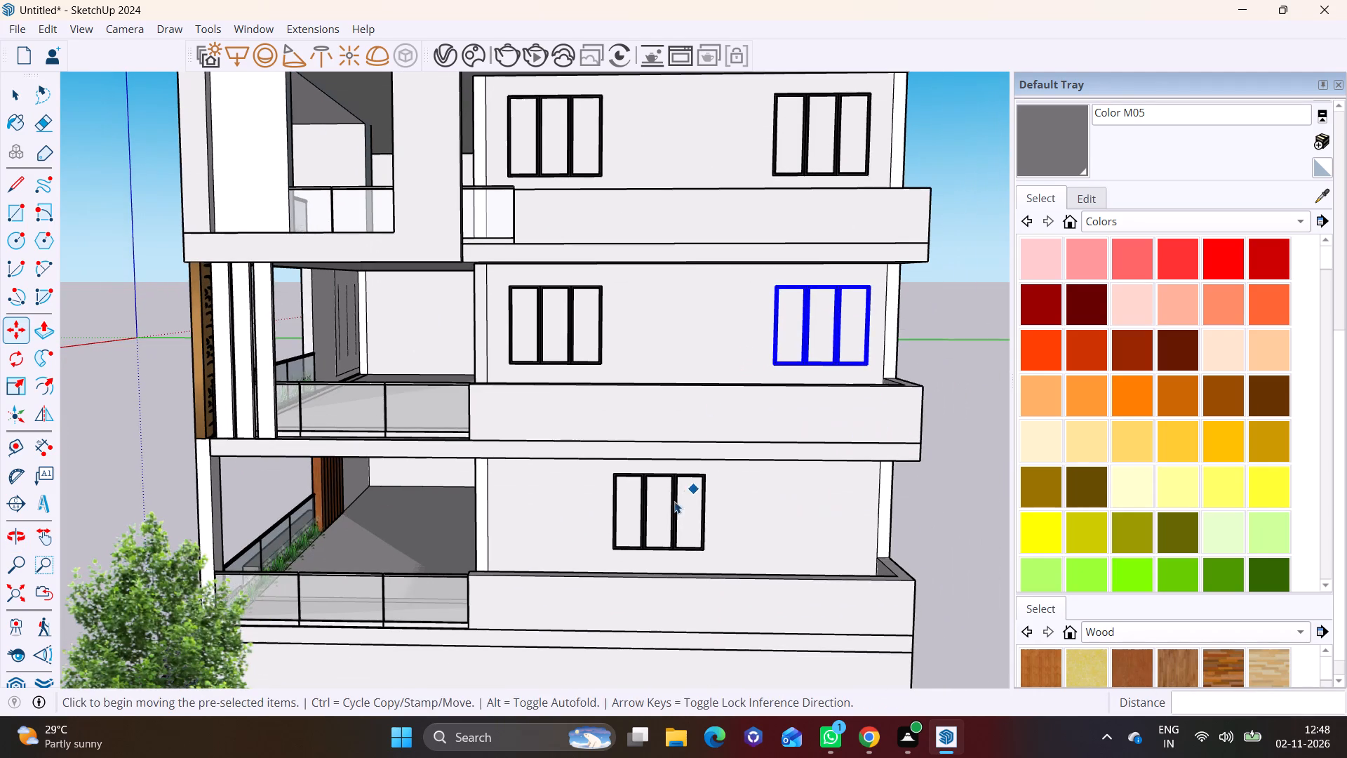
{"action": "left_click", "coordinate": [671, 501]}
{"action": "scroll", "coordinate": [671, 501], "scroll_direction": "up", "scroll_amount": 4}
{"action": "key", "text": "m"}
{"action": "left_click", "coordinate": [671, 501]}
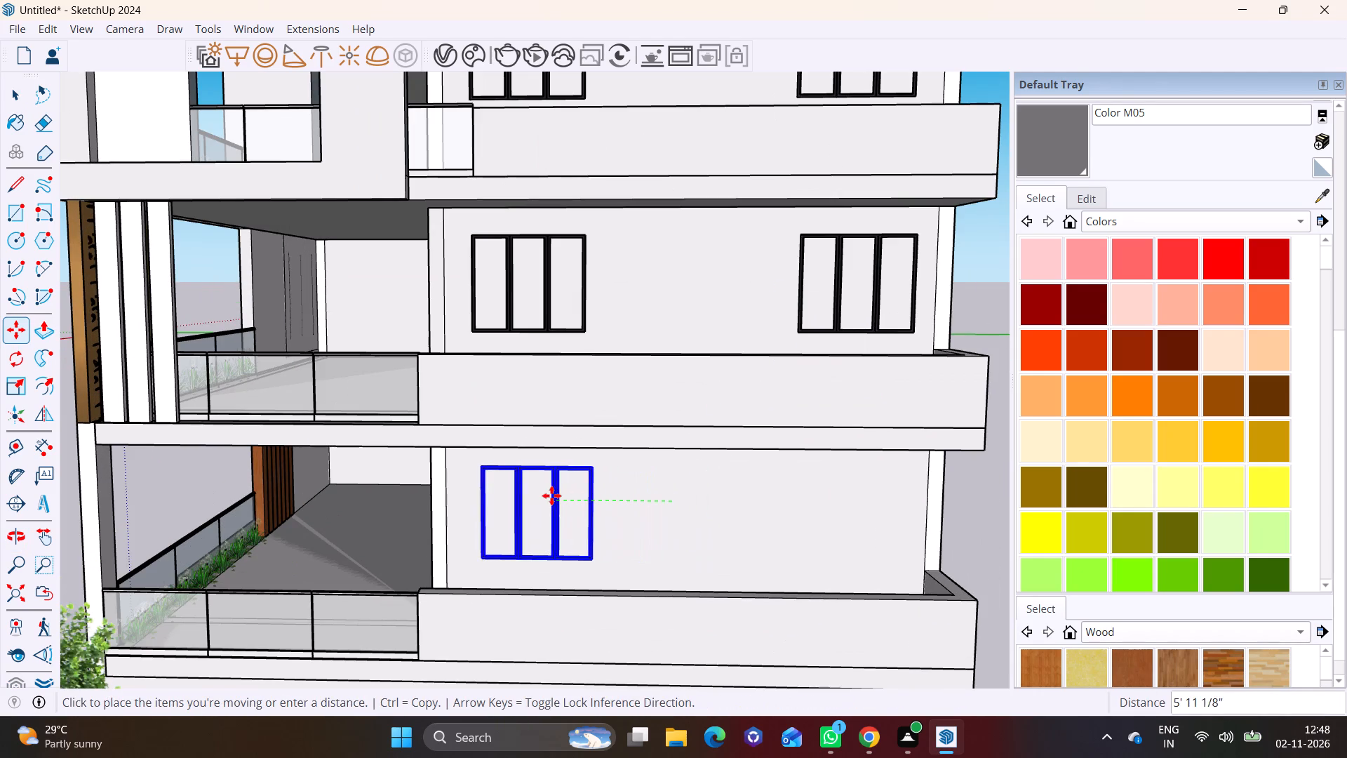
{"action": "left_click", "coordinate": [550, 496]}
{"action": "left_click", "coordinate": [556, 497]}
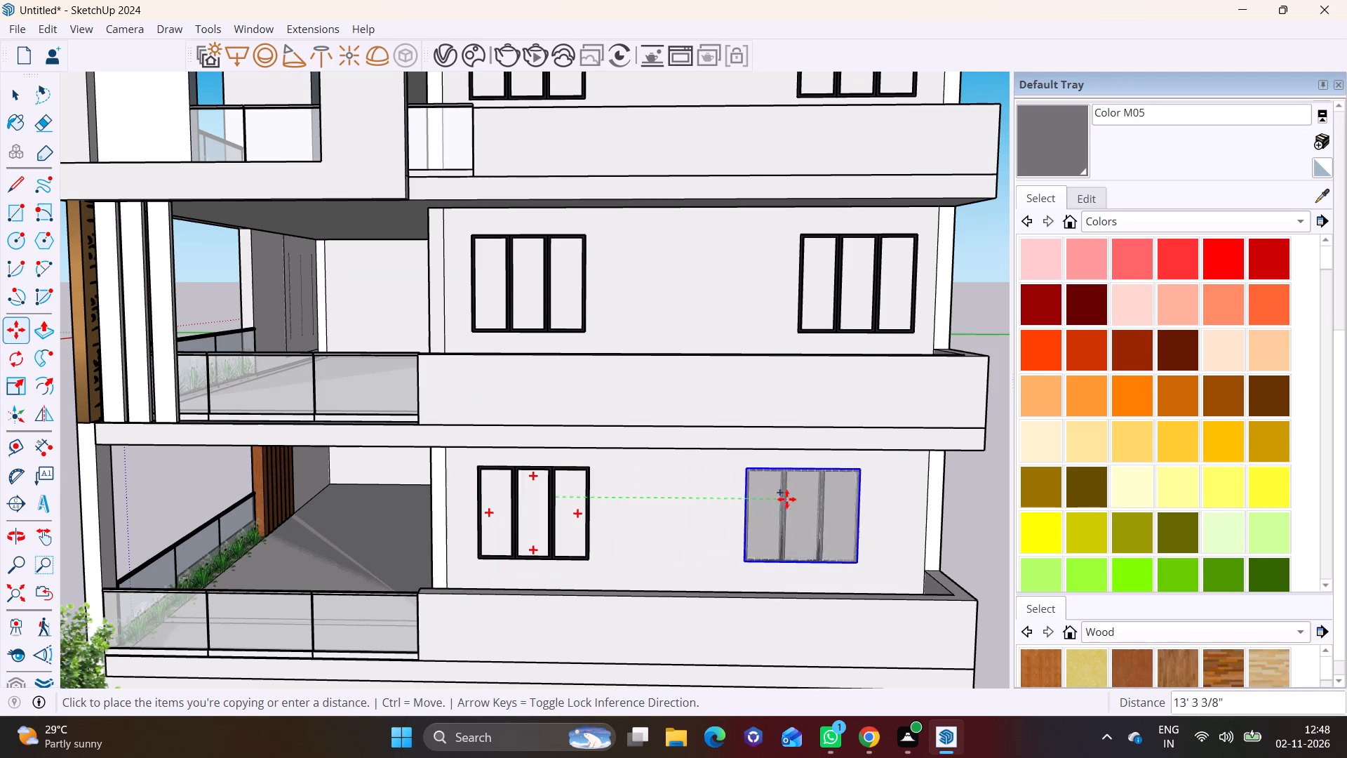
{"action": "left_click", "coordinate": [816, 500]}
{"action": "key", "text": "space"}
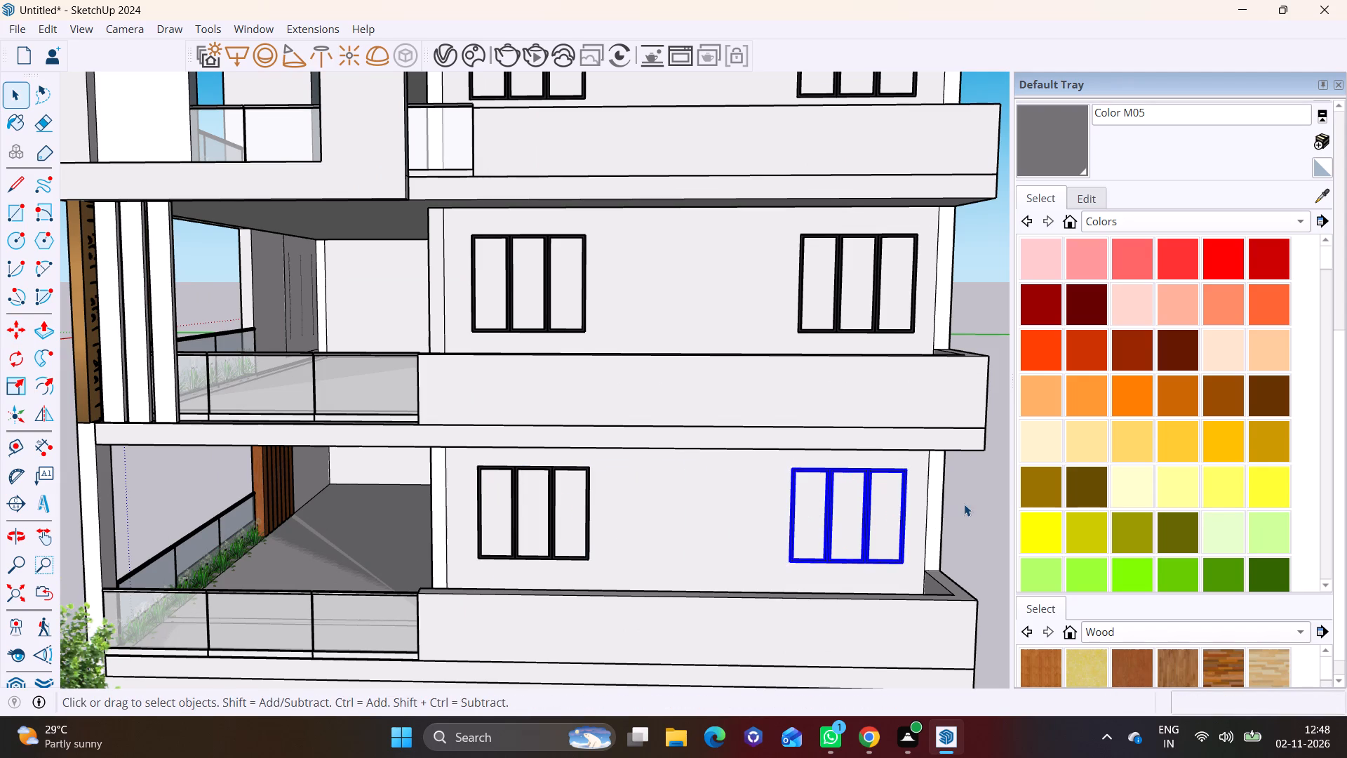
{"action": "left_click", "coordinate": [964, 504]}
Examine the paired side windows and the overall house from the rear, side and front.
{"action": "middle_click_drag", "start_coordinate": [810, 502], "coordinate": [284, 735]}
{"action": "scroll", "coordinate": [453, 557], "scroll_direction": "down", "scroll_amount": 8}
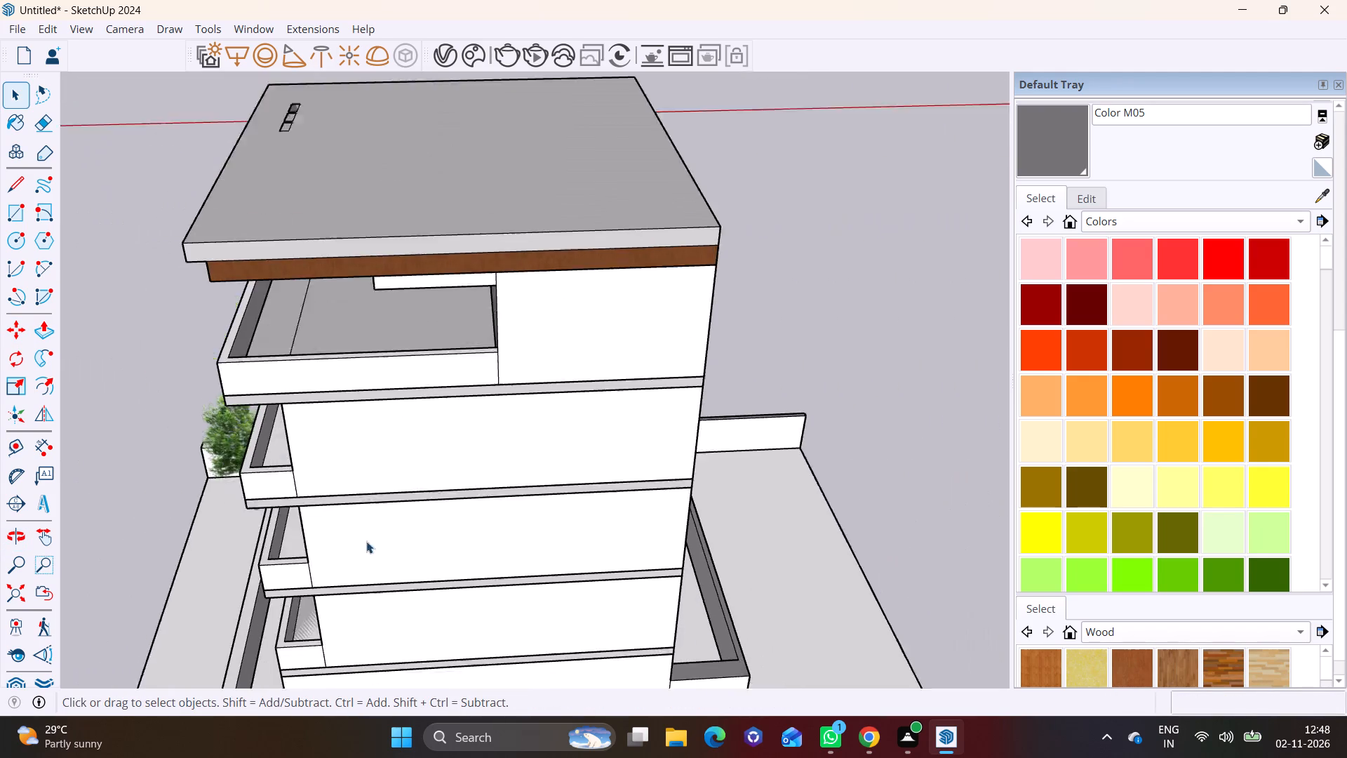
{"action": "middle_click_drag", "start_coordinate": [307, 517], "coordinate": [622, 448], "text": "shift"}
{"action": "scroll", "coordinate": [593, 515], "scroll_direction": "up", "scroll_amount": 9}
{"action": "middle_click_drag", "start_coordinate": [682, 472], "coordinate": [768, 368]}
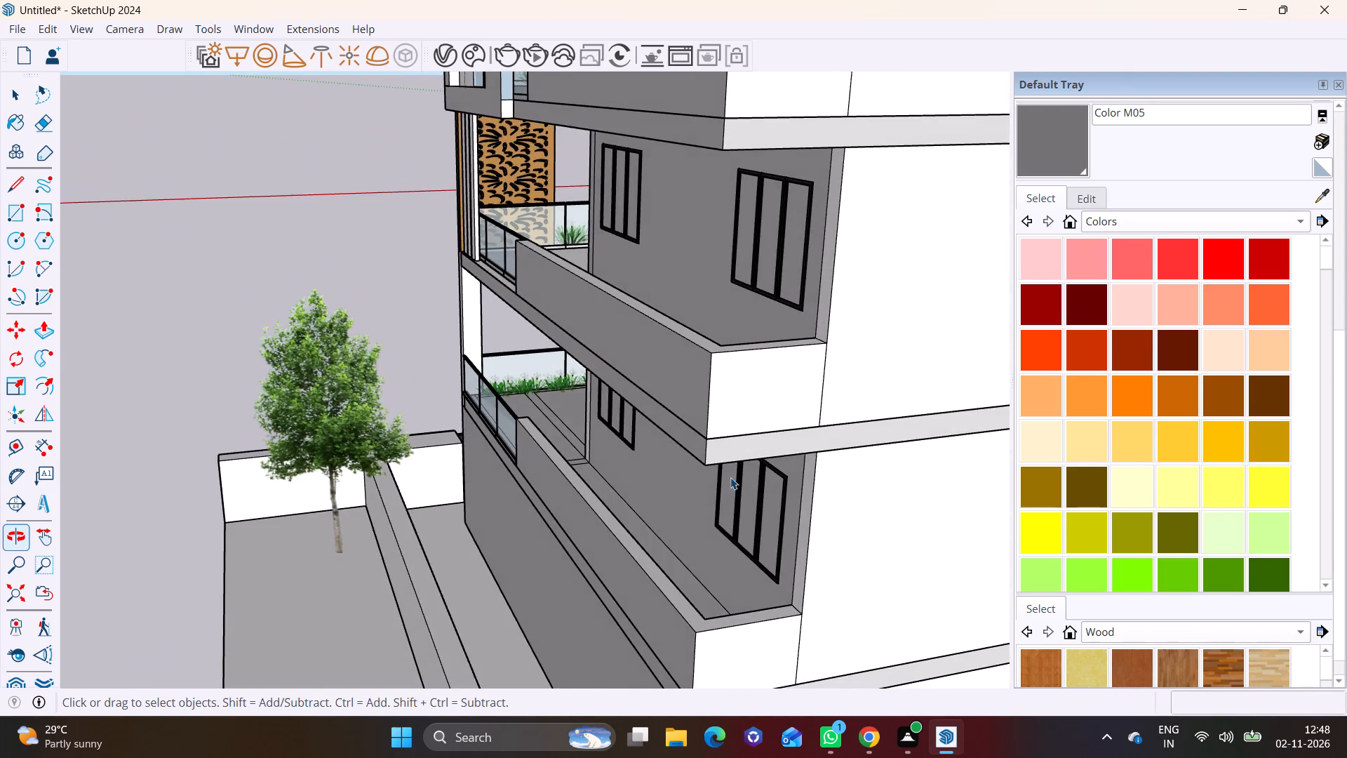
{"action": "scroll", "coordinate": [730, 477], "scroll_direction": "up", "scroll_amount": 3}
{"action": "scroll", "coordinate": [691, 496], "scroll_direction": "down", "scroll_amount": 12}
{"action": "middle_click_drag", "start_coordinate": [854, 620], "coordinate": [967, 599]}
{"action": "middle_click_drag", "start_coordinate": [636, 524], "coordinate": [934, 521]}
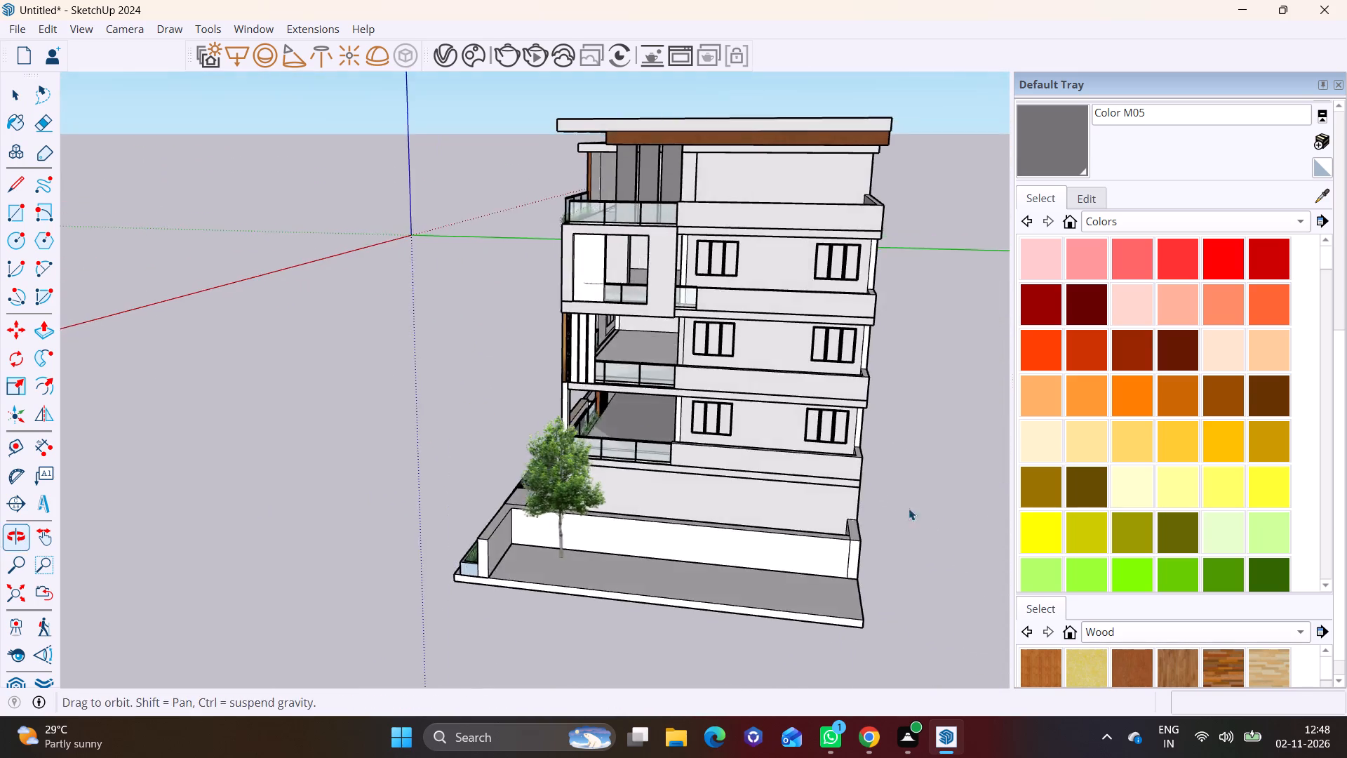
{"action": "middle_click_drag", "start_coordinate": [631, 430], "coordinate": [1136, 394]}
{"action": "middle_click_drag", "start_coordinate": [509, 281], "coordinate": [682, 279]}
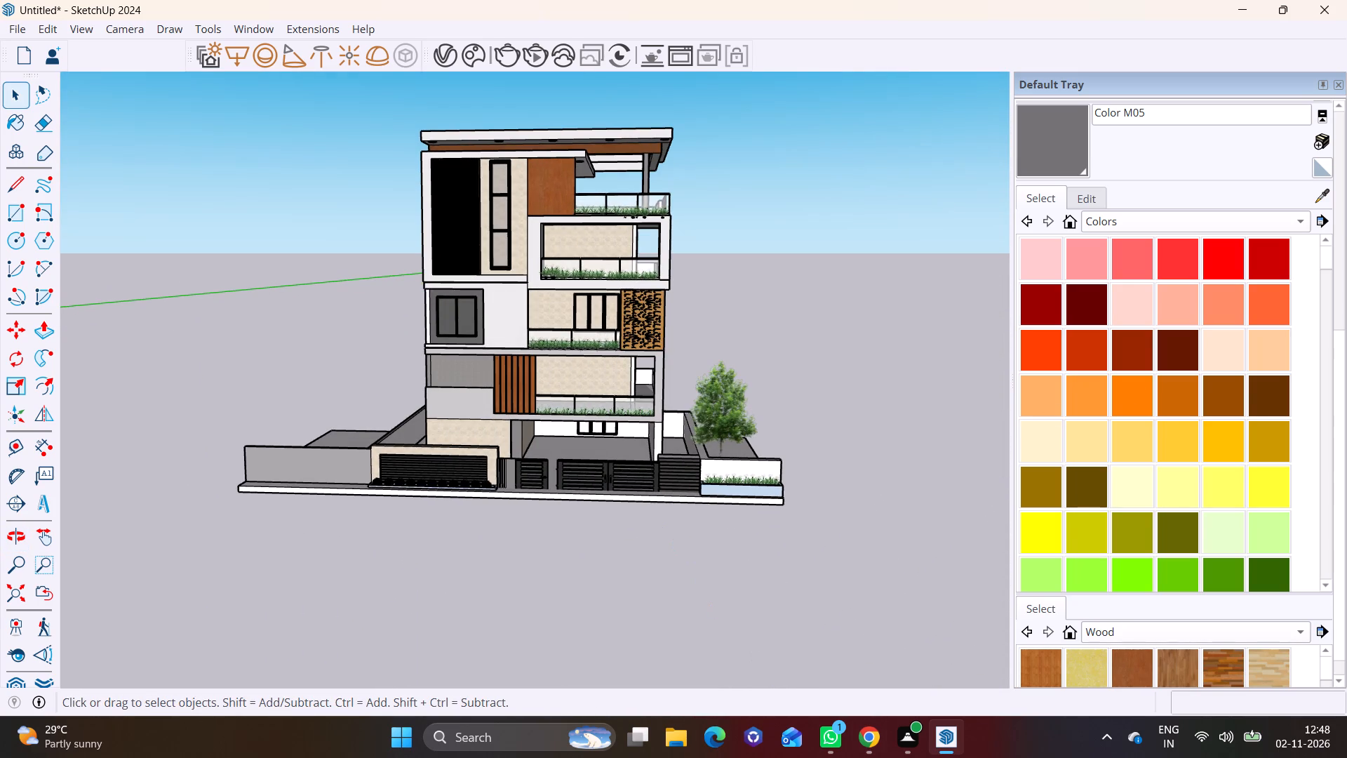
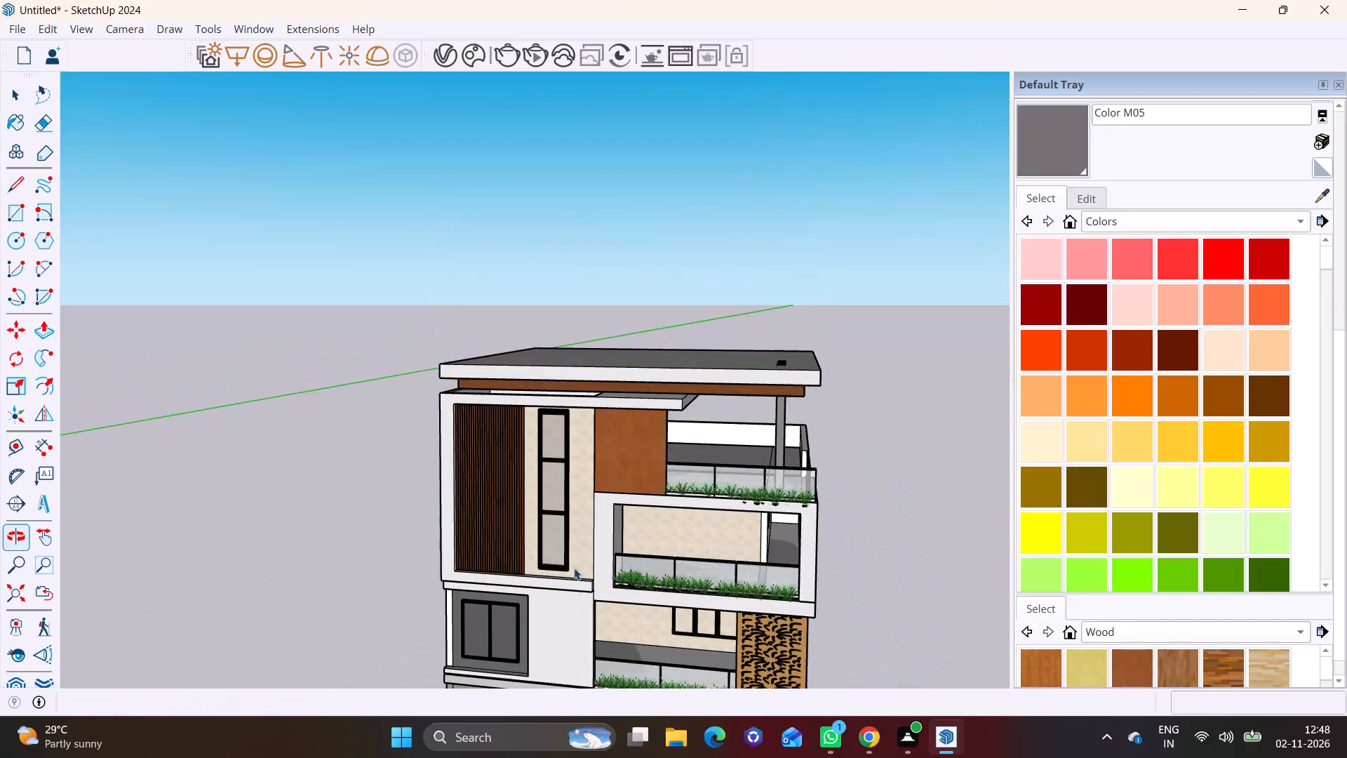
Draw a rectangle across the width of the middle glass pane of the tall top-floor front window.
{"action": "scroll", "coordinate": [569, 554], "scroll_direction": "up", "scroll_amount": 12}
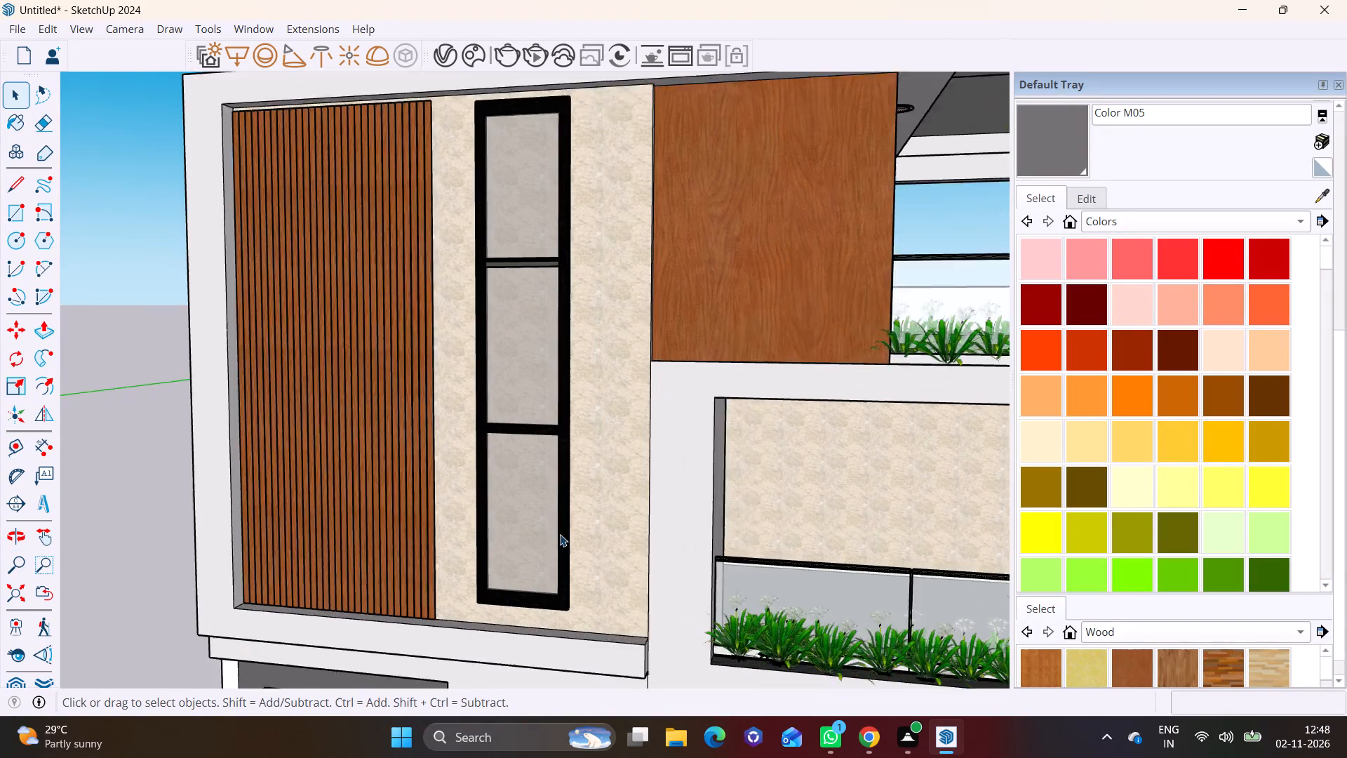
{"action": "left_click", "coordinate": [12, 221]}
{"action": "scroll", "coordinate": [484, 229], "scroll_direction": "up", "scroll_amount": 4}
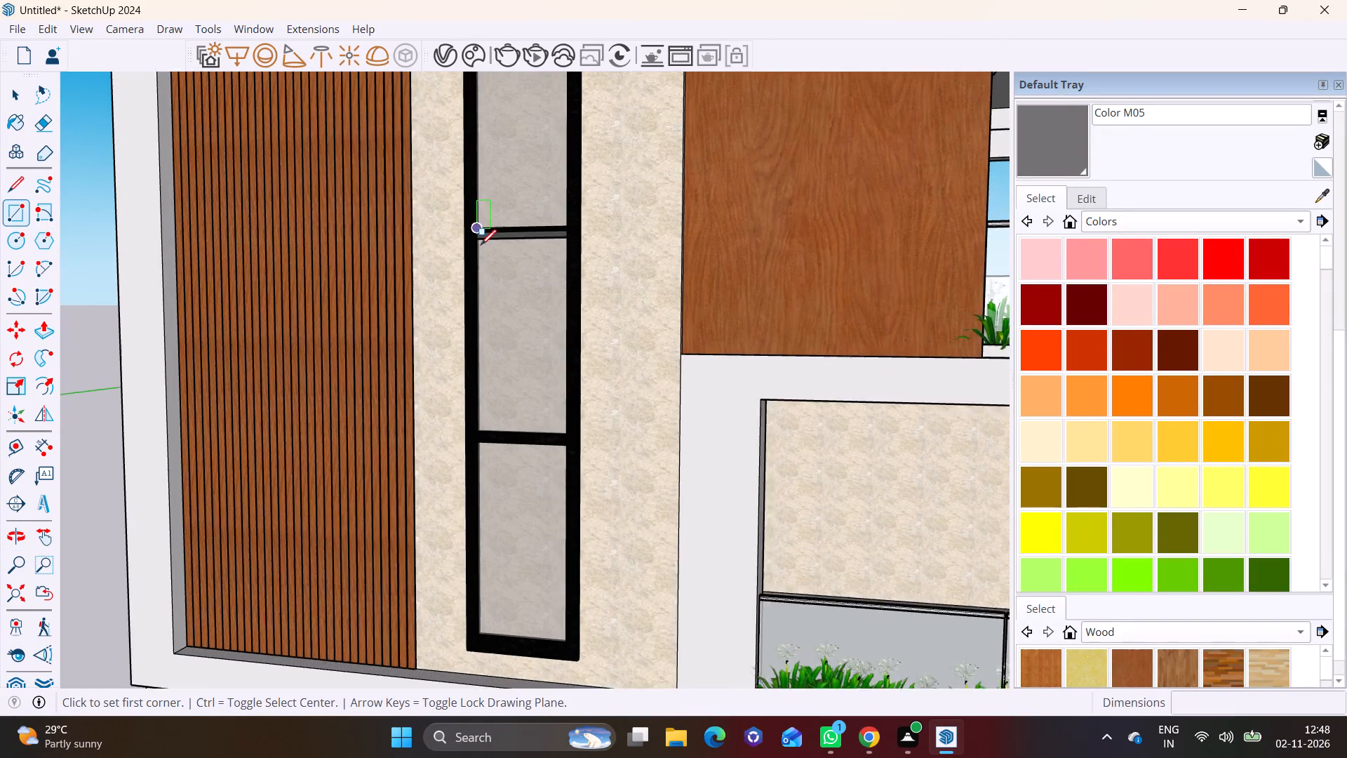
{"action": "middle_click_drag", "start_coordinate": [472, 281], "coordinate": [469, 429], "text": "shift"}
{"action": "scroll", "coordinate": [469, 429], "scroll_direction": "down", "scroll_amount": 2}
{"action": "left_click", "coordinate": [478, 432]}
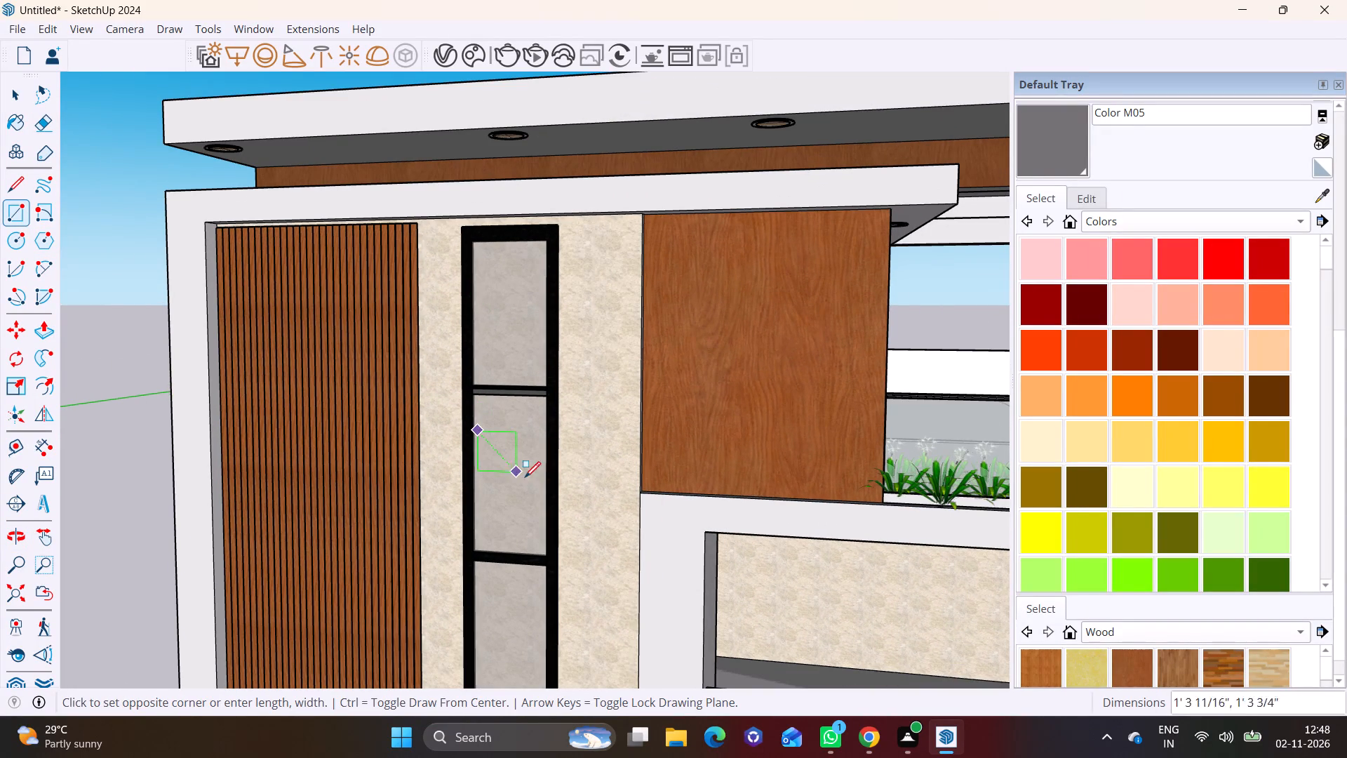
{"action": "left_click", "coordinate": [542, 492]}
Extrude the new rectangle outward about 1' 2 3/8" from the window into a projecting box.
{"action": "key", "text": "space"}
{"action": "left_click", "coordinate": [501, 468]}
{"action": "middle_click_drag", "start_coordinate": [526, 472], "coordinate": [289, 524]}
{"action": "left_click", "coordinate": [34, 317]}
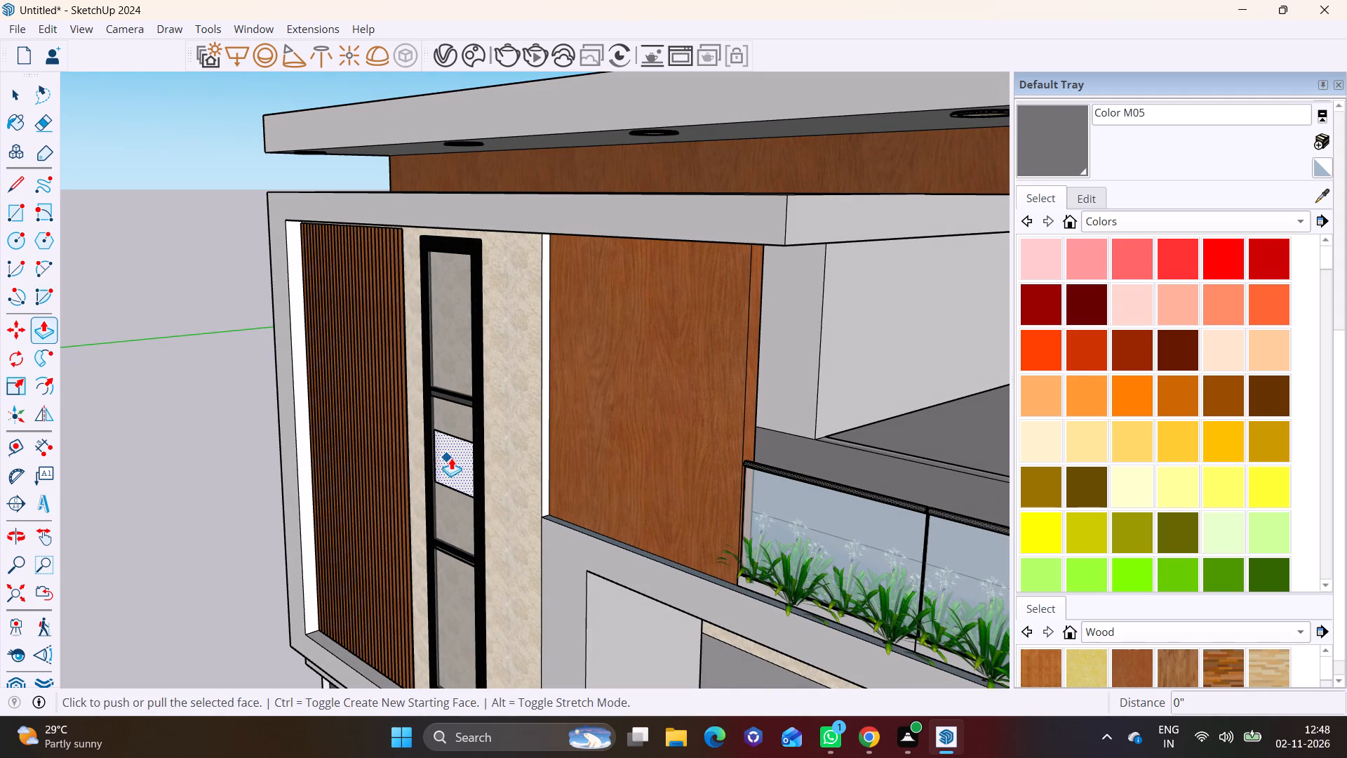
{"action": "left_click", "coordinate": [451, 458]}
{"action": "left_click", "coordinate": [422, 458]}
Extend the projecting box's balcony-side face about 6 1/2" toward the balconies, past the window frame.
{"action": "scroll", "coordinate": [478, 470], "scroll_direction": "up", "scroll_amount": 3}
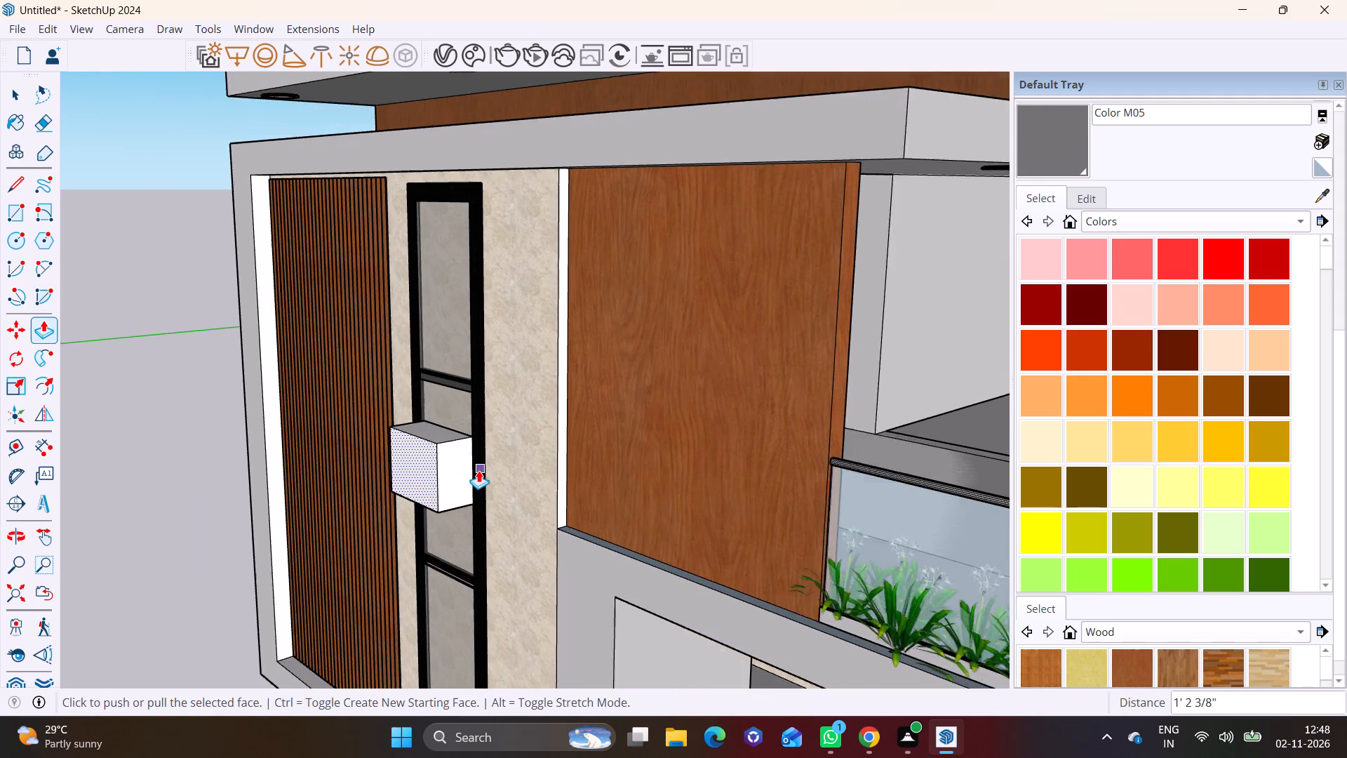
{"action": "scroll", "coordinate": [478, 470], "scroll_direction": "up", "scroll_amount": 4}
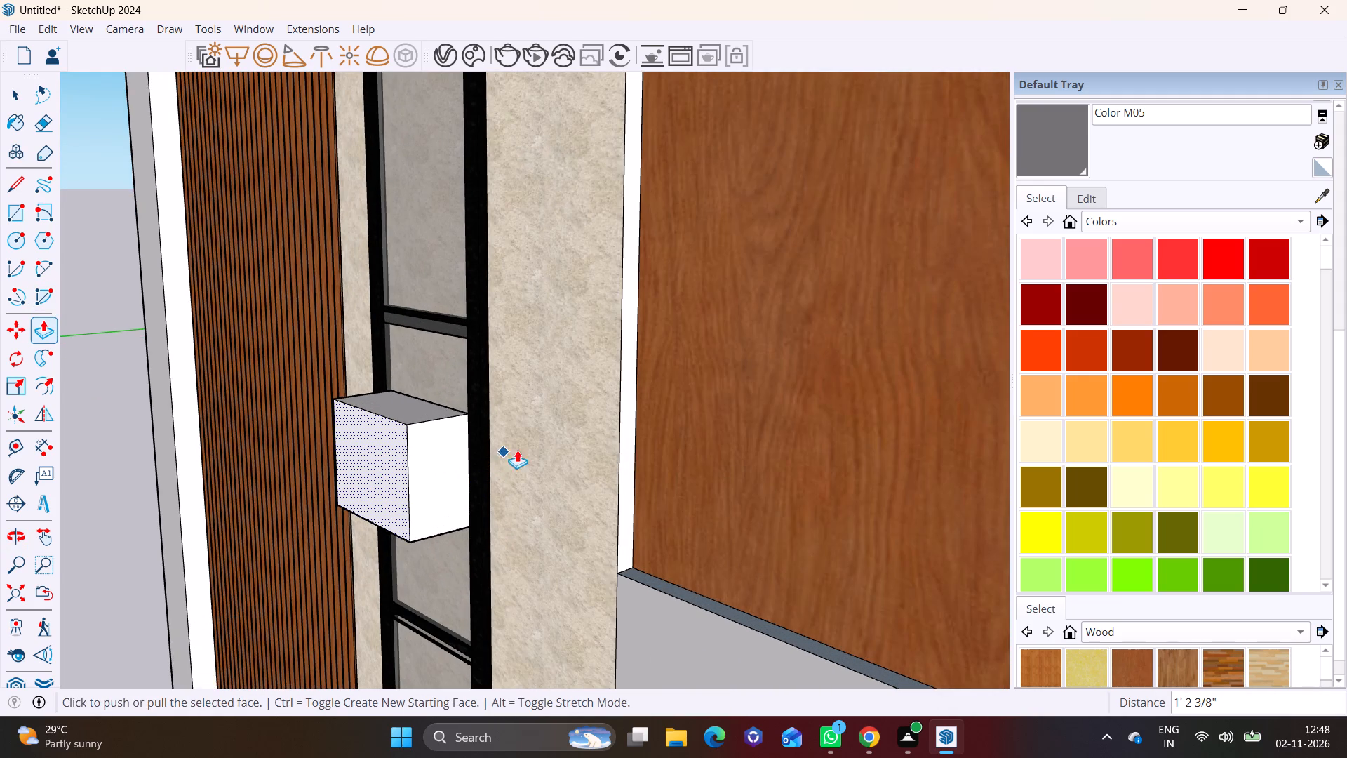
{"action": "middle_click_drag", "start_coordinate": [548, 452], "coordinate": [739, 419]}
{"action": "key", "text": "space"}
{"action": "left_click", "coordinate": [592, 446]}
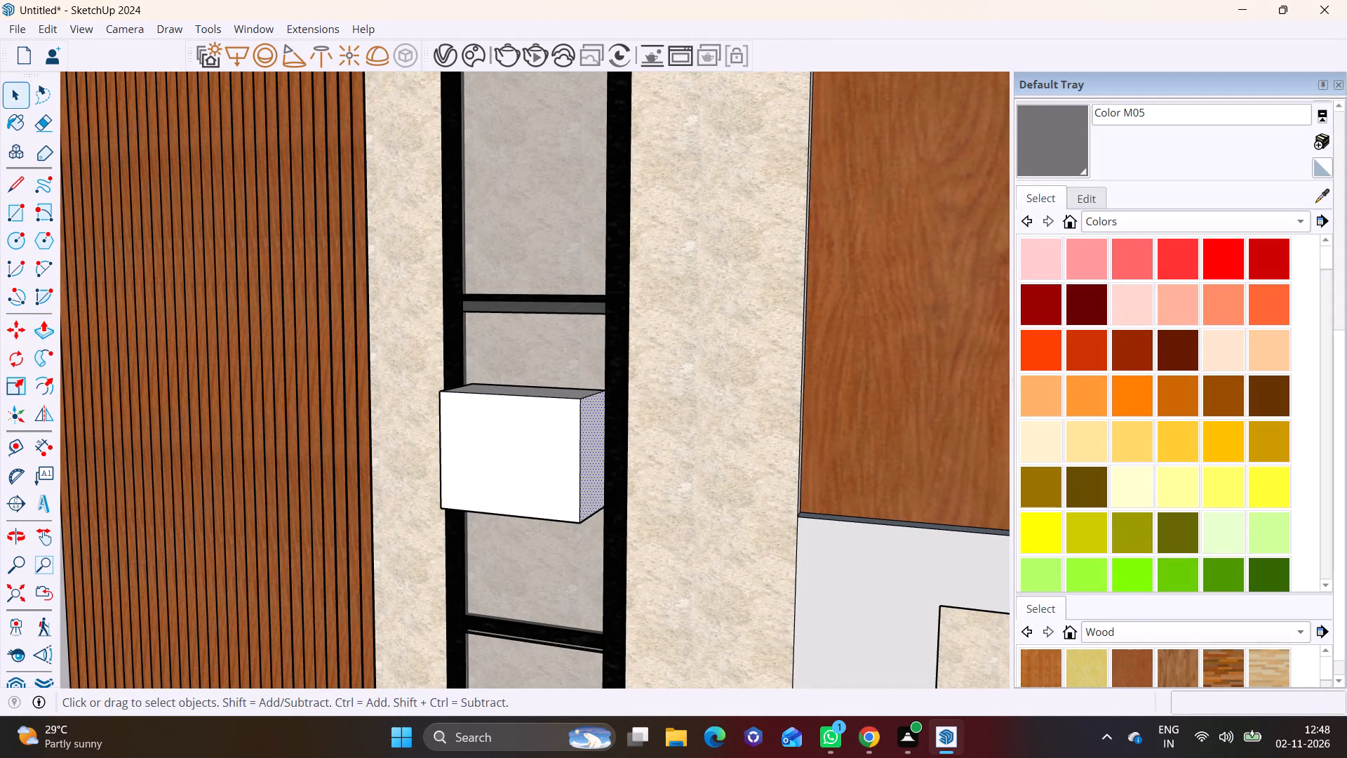
{"action": "left_click", "coordinate": [49, 329]}
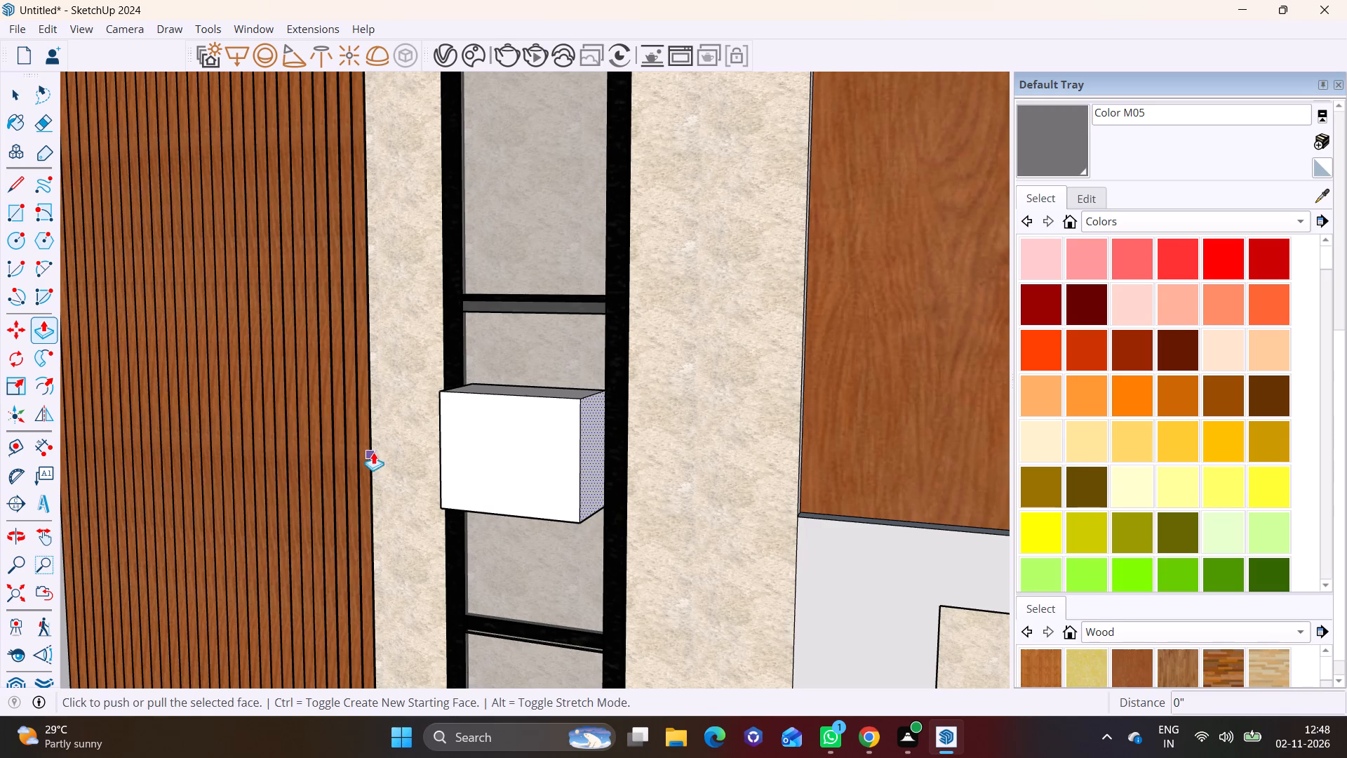
{"action": "left_click", "coordinate": [600, 456]}
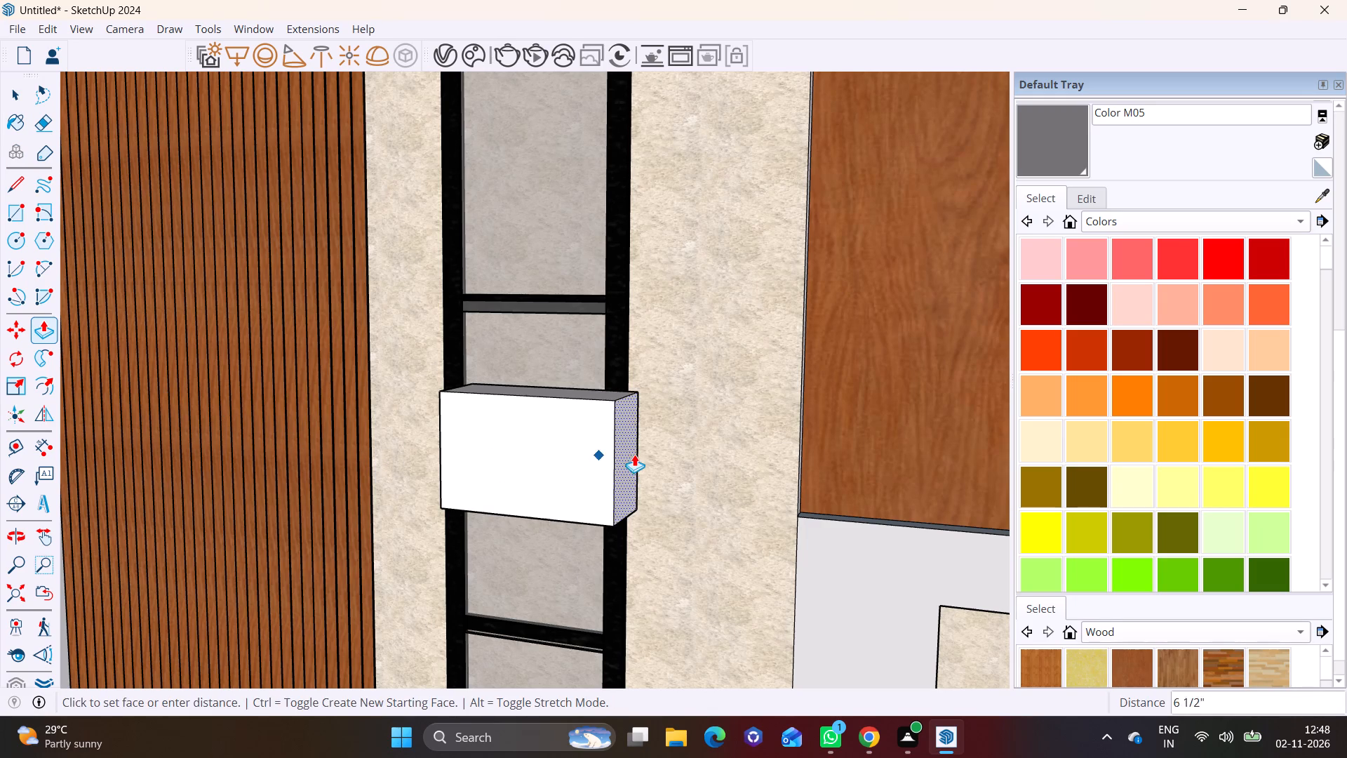
{"action": "left_click", "coordinate": [641, 453]}
Extend the projecting box's opposite side face about 5 1/4" toward the wooden slats.
{"action": "middle_click_drag", "start_coordinate": [408, 414], "coordinate": [849, 453]}
{"action": "key", "text": "space"}
{"action": "left_click", "coordinate": [777, 445]}
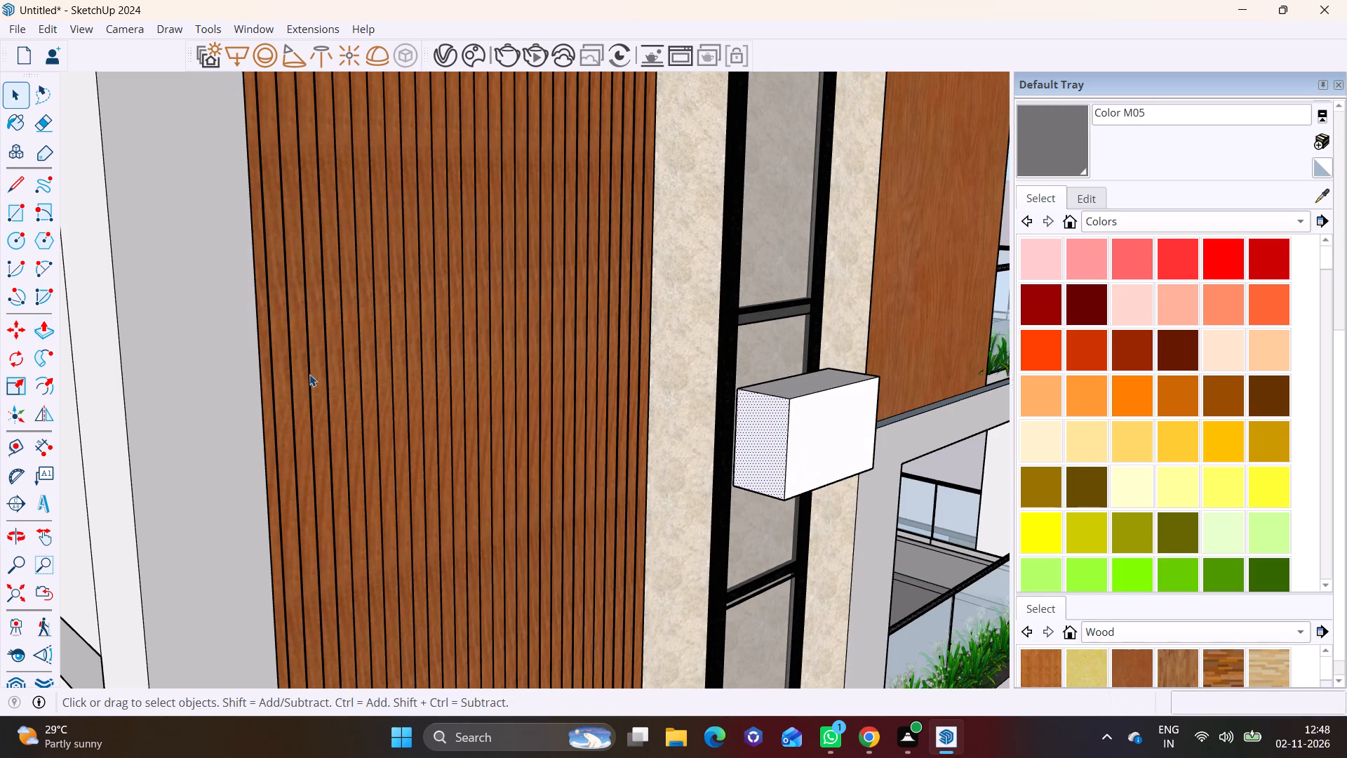
{"action": "left_click", "coordinate": [47, 315]}
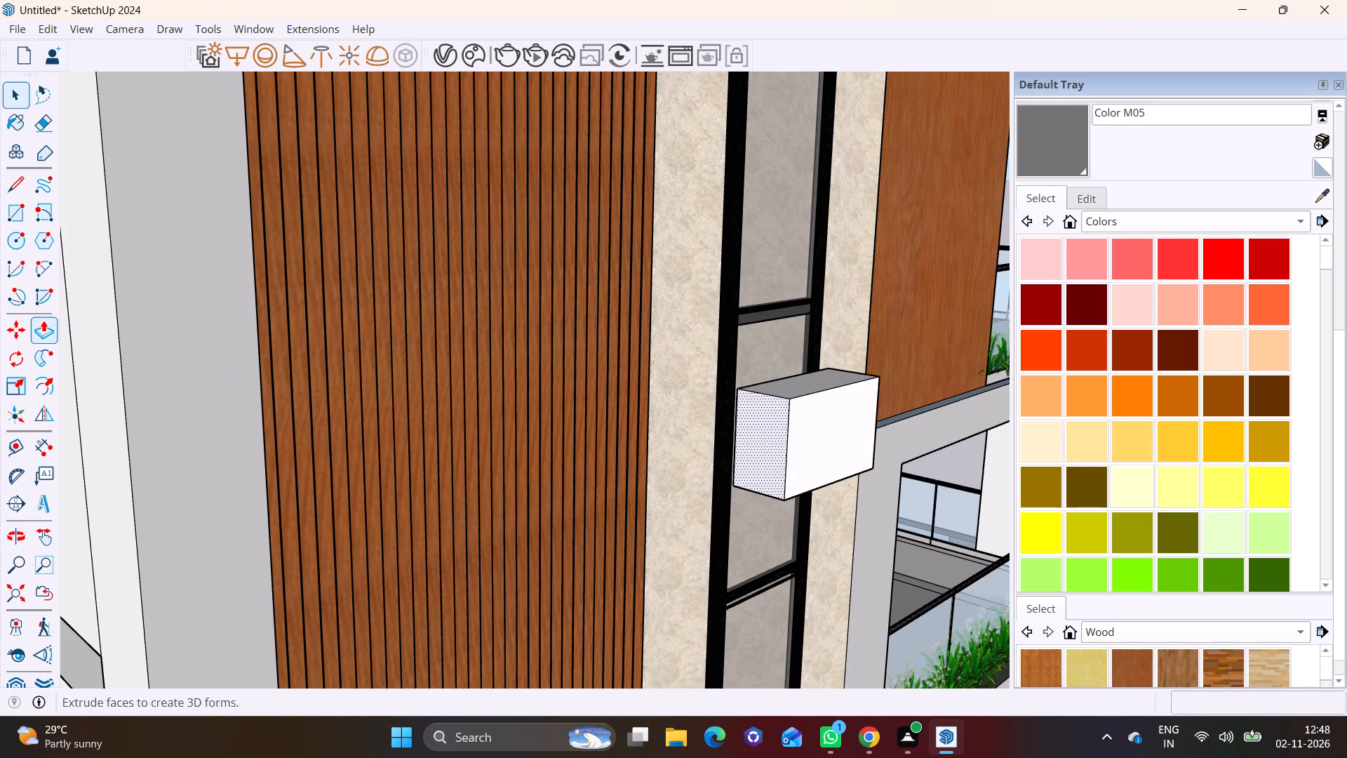
{"action": "left_click", "coordinate": [33, 329]}
{"action": "left_click", "coordinate": [772, 455]}
{"action": "left_click", "coordinate": [751, 454]}
Extend the underside of the projecting box downward about 6 3/16".
{"action": "scroll", "coordinate": [779, 463], "scroll_direction": "up", "scroll_amount": 1}
{"action": "middle_click_drag", "start_coordinate": [779, 463], "coordinate": [401, 316]}
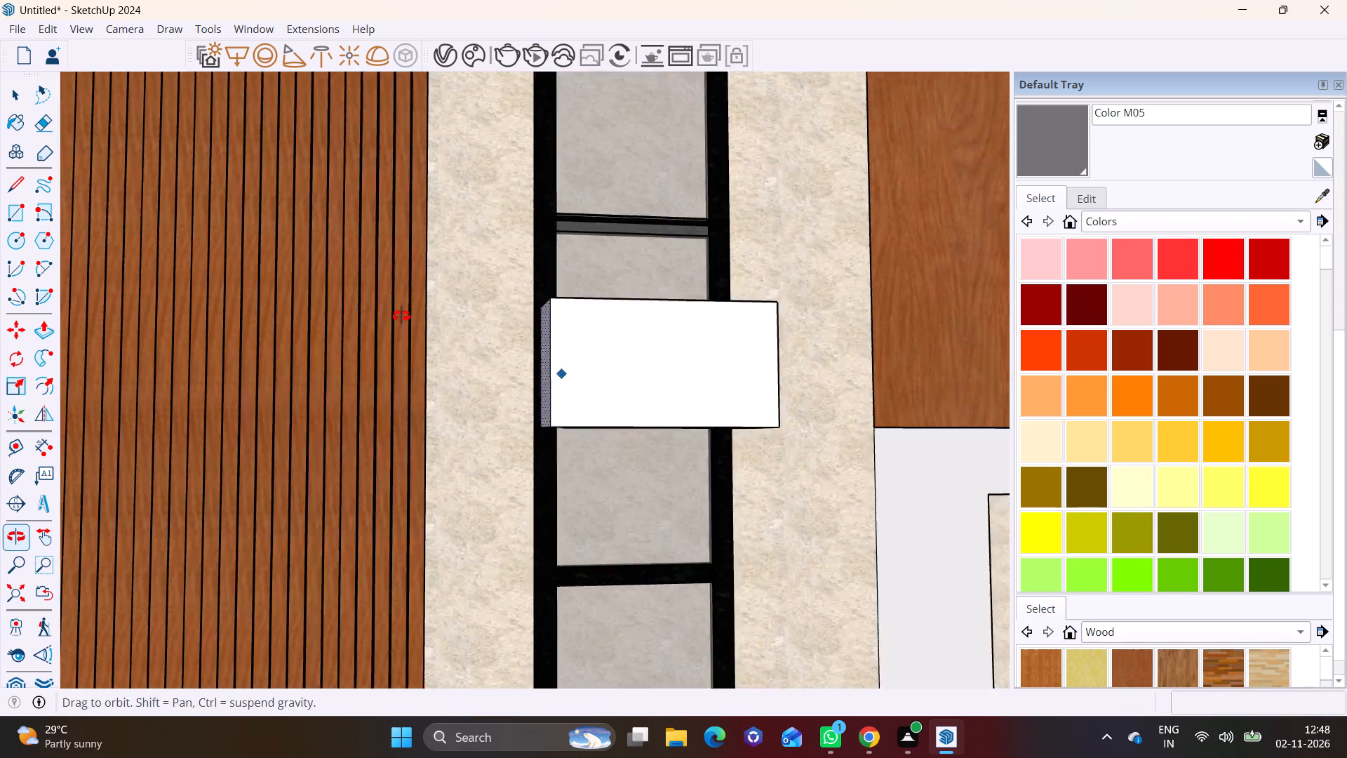
{"action": "middle_click_drag", "start_coordinate": [401, 316], "coordinate": [281, 277]}
{"action": "scroll", "coordinate": [318, 308], "scroll_direction": "down", "scroll_amount": 11}
{"action": "middle_click_drag", "start_coordinate": [361, 402], "coordinate": [435, 337]}
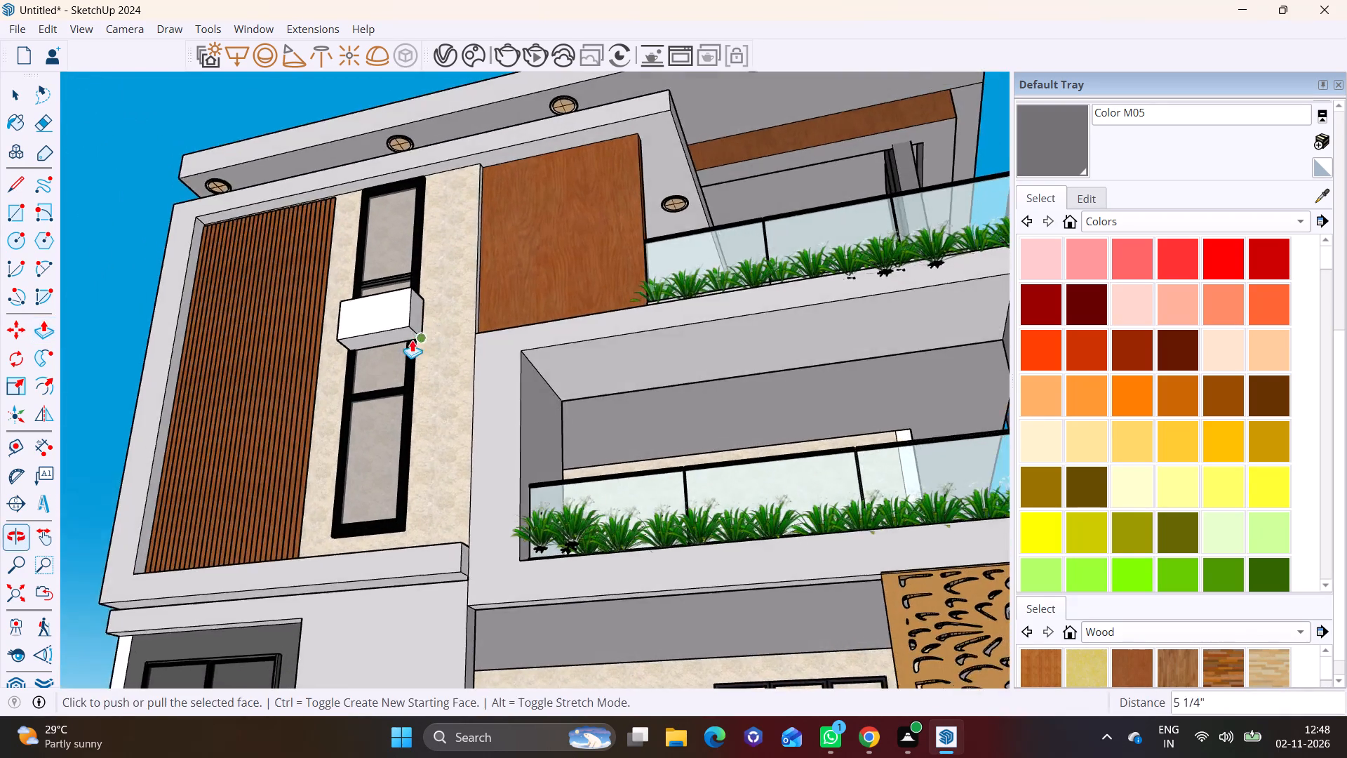
{"action": "scroll", "coordinate": [408, 334], "scroll_direction": "up", "scroll_amount": 9}
{"action": "key", "text": "space"}
{"action": "left_click", "coordinate": [391, 337]}
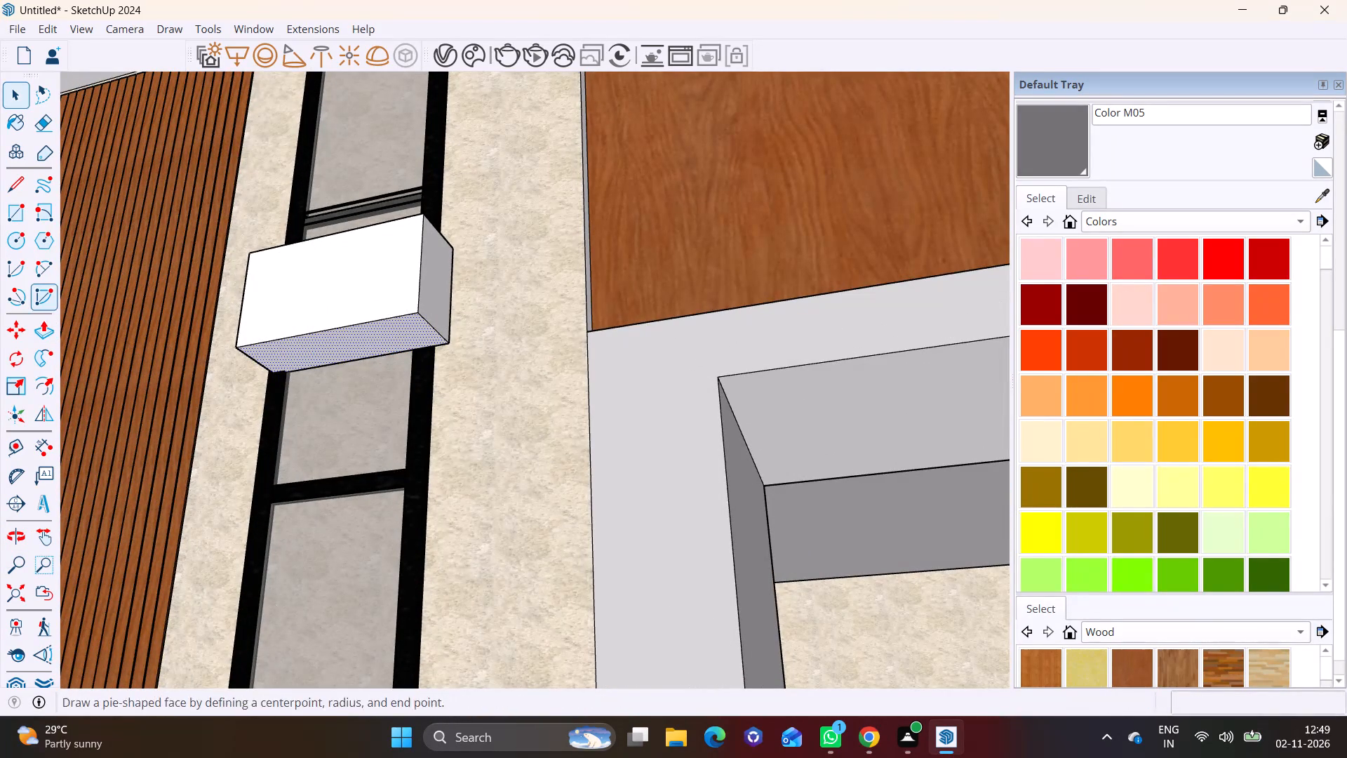
{"action": "left_click", "coordinate": [40, 324]}
{"action": "left_click", "coordinate": [398, 327]}
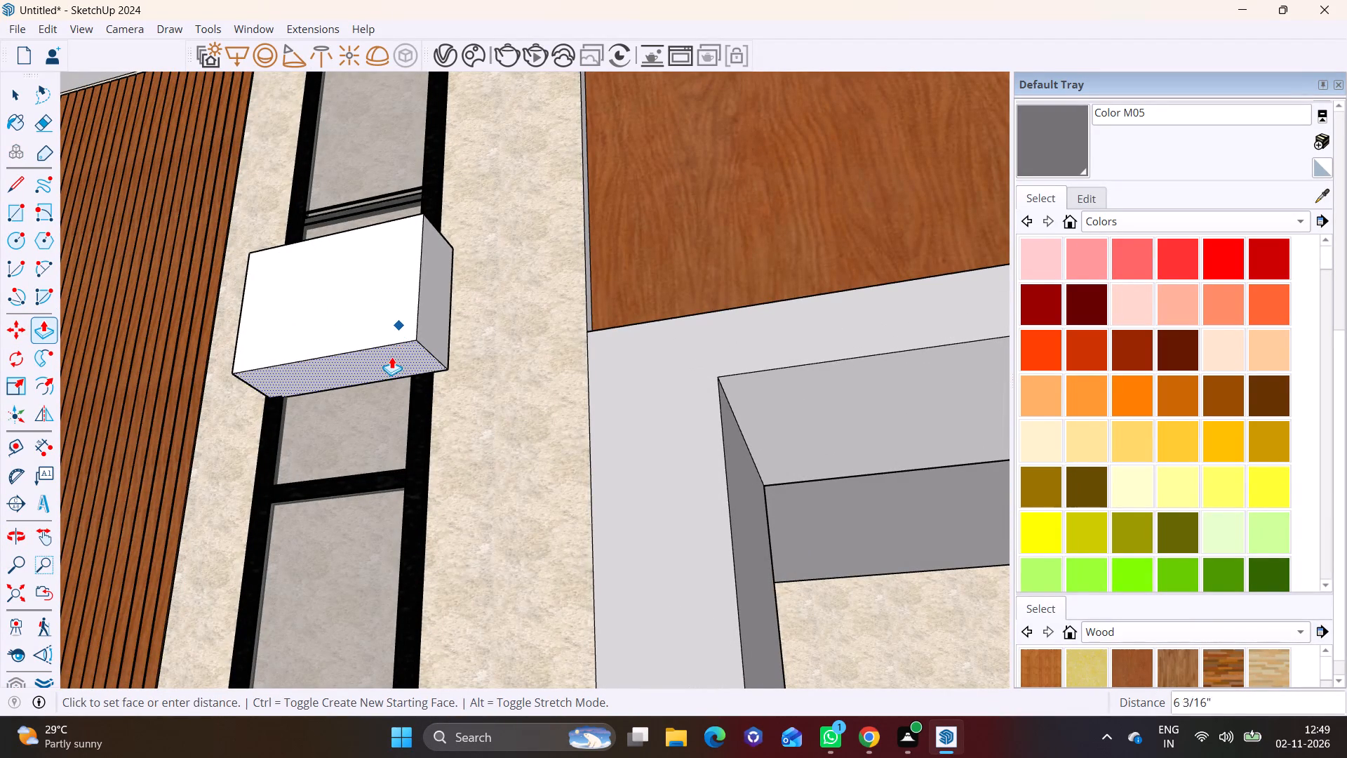
{"action": "left_click", "coordinate": [391, 362]}
{"action": "key", "text": "space"}
Sample Granite Dark Gray from the slatted boundary wall beside the gate and paint the projecting box's front, sides, bottom and top with it.
{"action": "scroll", "coordinate": [491, 338], "scroll_direction": "down", "scroll_amount": 7}
{"action": "middle_click_drag", "start_coordinate": [471, 357], "coordinate": [443, 435]}
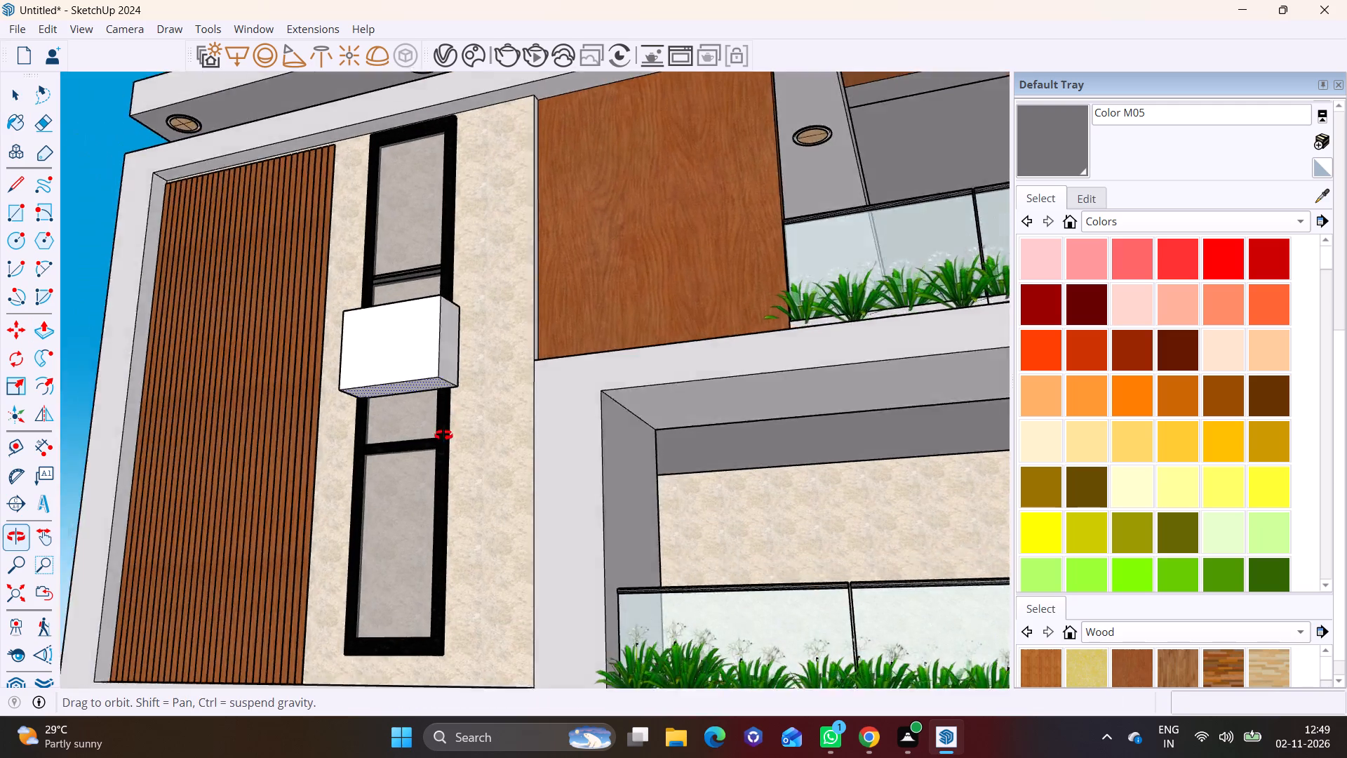
{"action": "middle_click_drag", "start_coordinate": [443, 435], "coordinate": [442, 524]}
{"action": "scroll", "coordinate": [375, 446], "scroll_direction": "up", "scroll_amount": 1}
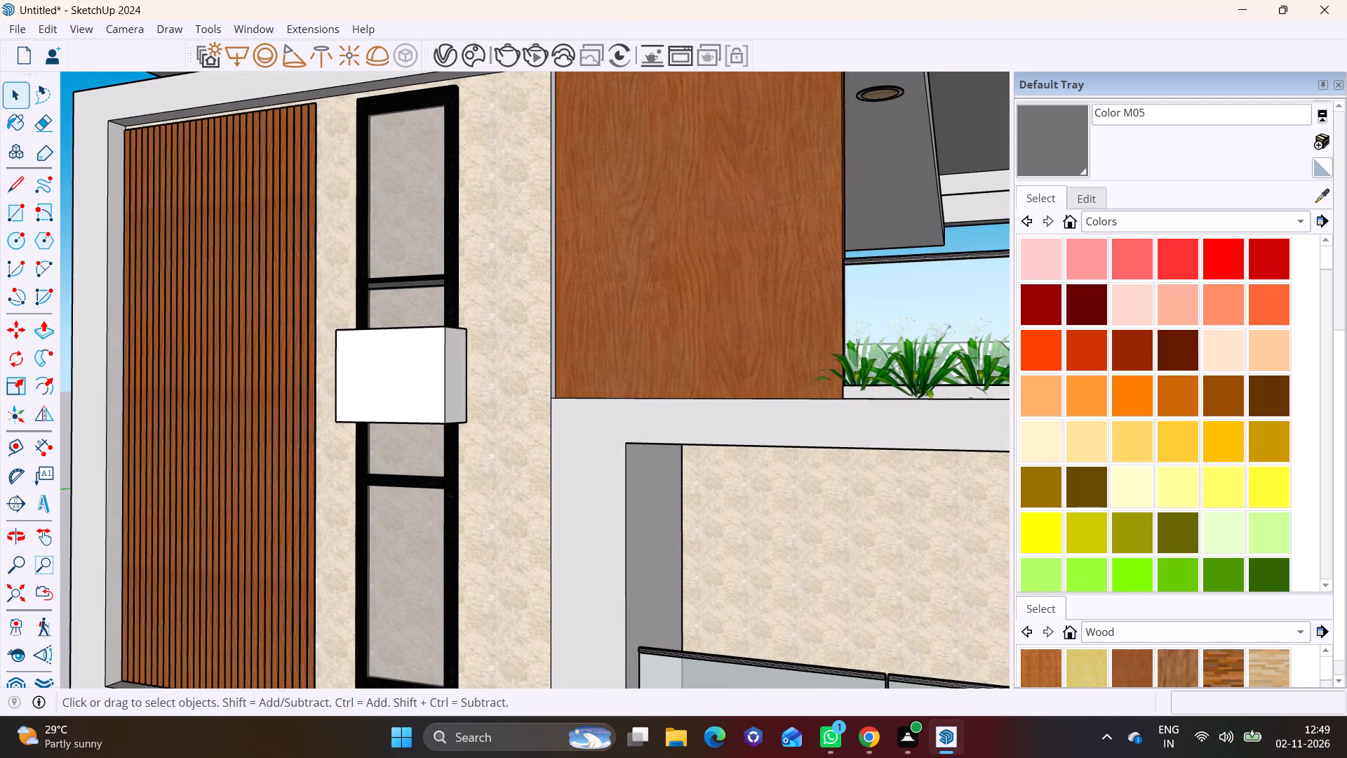
{"action": "scroll", "coordinate": [1047, 265], "scroll_direction": "down", "scroll_amount": 14}
{"action": "middle_click_drag", "start_coordinate": [686, 386], "coordinate": [645, 121], "text": "shift"}
{"action": "scroll", "coordinate": [656, 491], "scroll_direction": "down", "scroll_amount": 8}
{"action": "middle_click_drag", "start_coordinate": [663, 510], "coordinate": [556, 164], "text": "shift"}
{"action": "scroll", "coordinate": [580, 329], "scroll_direction": "up", "scroll_amount": 8}
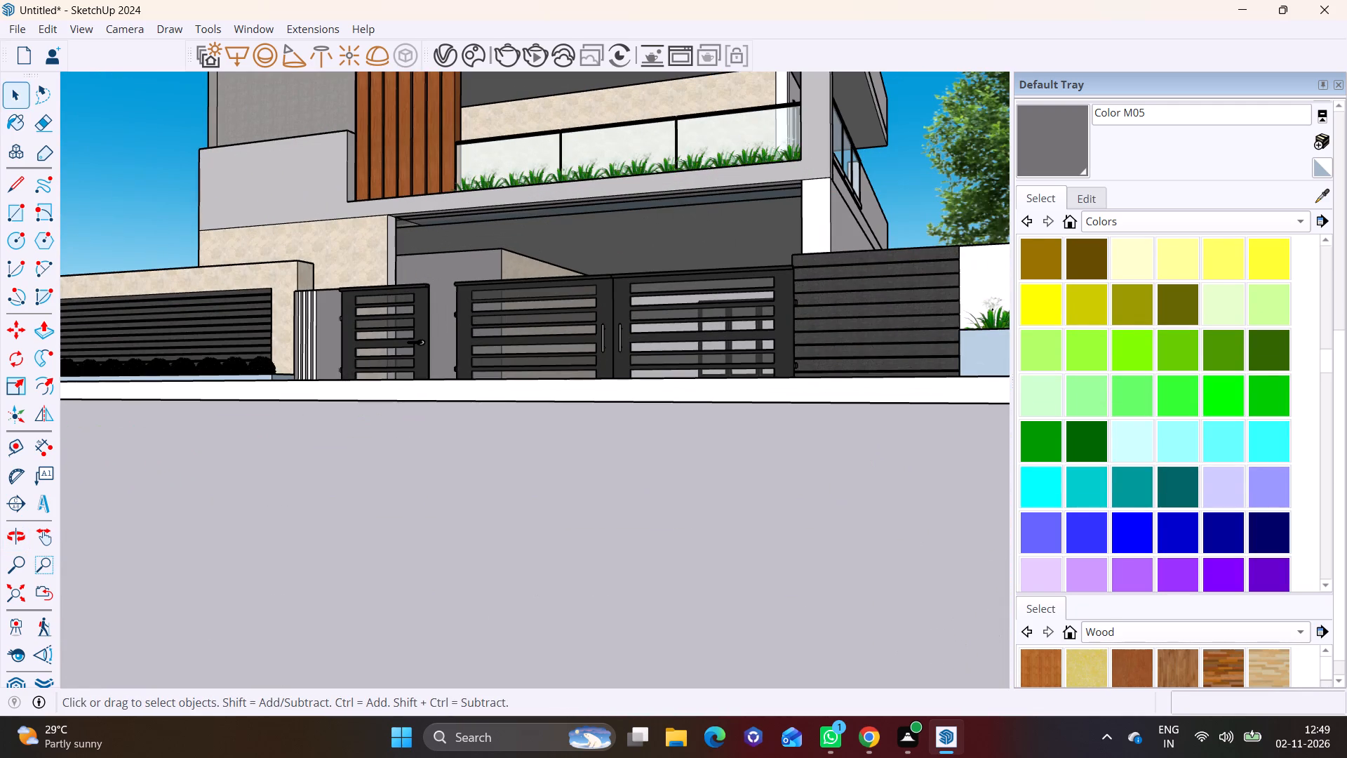
{"action": "left_click", "coordinate": [1329, 199]}
{"action": "left_click", "coordinate": [914, 300]}
{"action": "scroll", "coordinate": [574, 221], "scroll_direction": "down", "scroll_amount": 3}
{"action": "middle_click_drag", "start_coordinate": [485, 159], "coordinate": [718, 604], "text": "shift"}
{"action": "scroll", "coordinate": [588, 187], "scroll_direction": "up", "scroll_amount": 9}
{"action": "middle_click_drag", "start_coordinate": [605, 109], "coordinate": [615, 277], "text": "shift"}
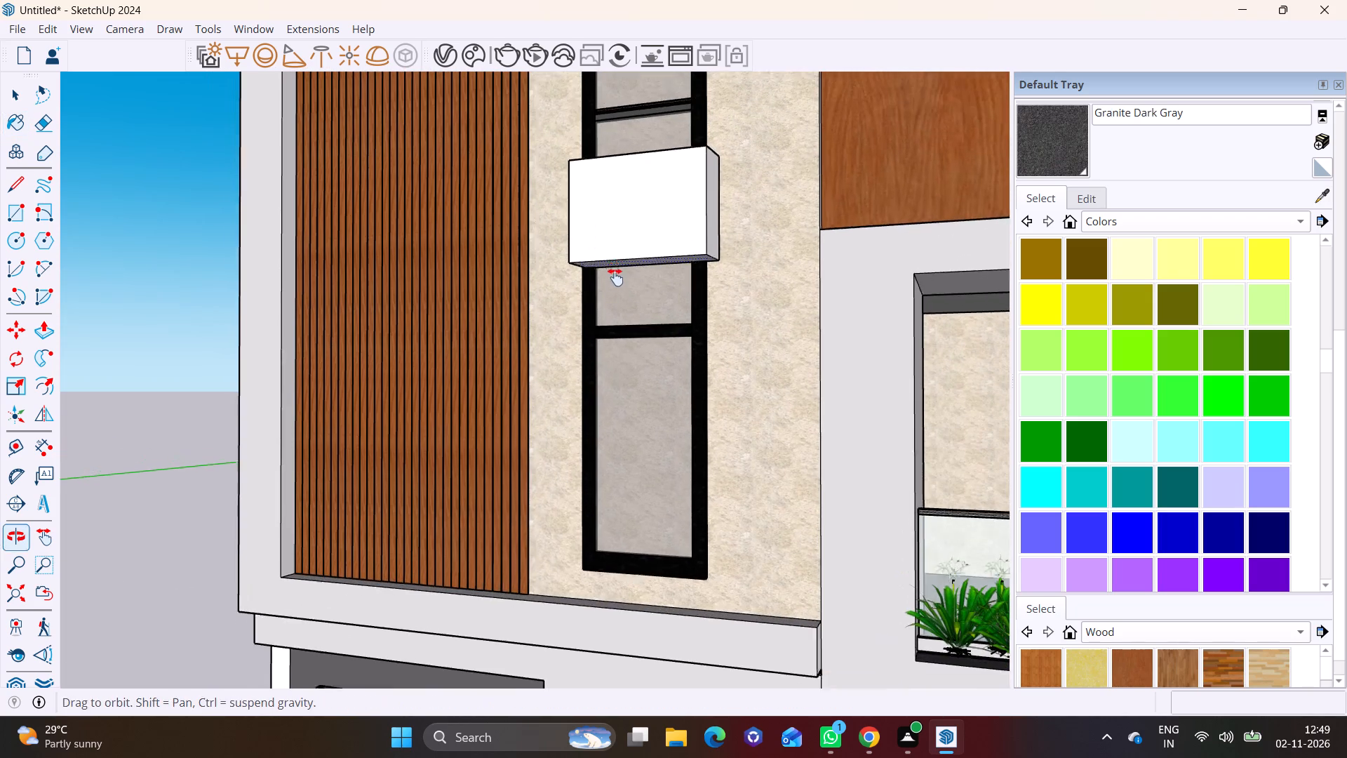
{"action": "middle_click_drag", "start_coordinate": [615, 277], "coordinate": [615, 288], "text": "shift"}
{"action": "left_click", "coordinate": [638, 236]}
{"action": "left_click", "coordinate": [709, 210]}
{"action": "middle_click_drag", "start_coordinate": [673, 243], "coordinate": [683, 135]}
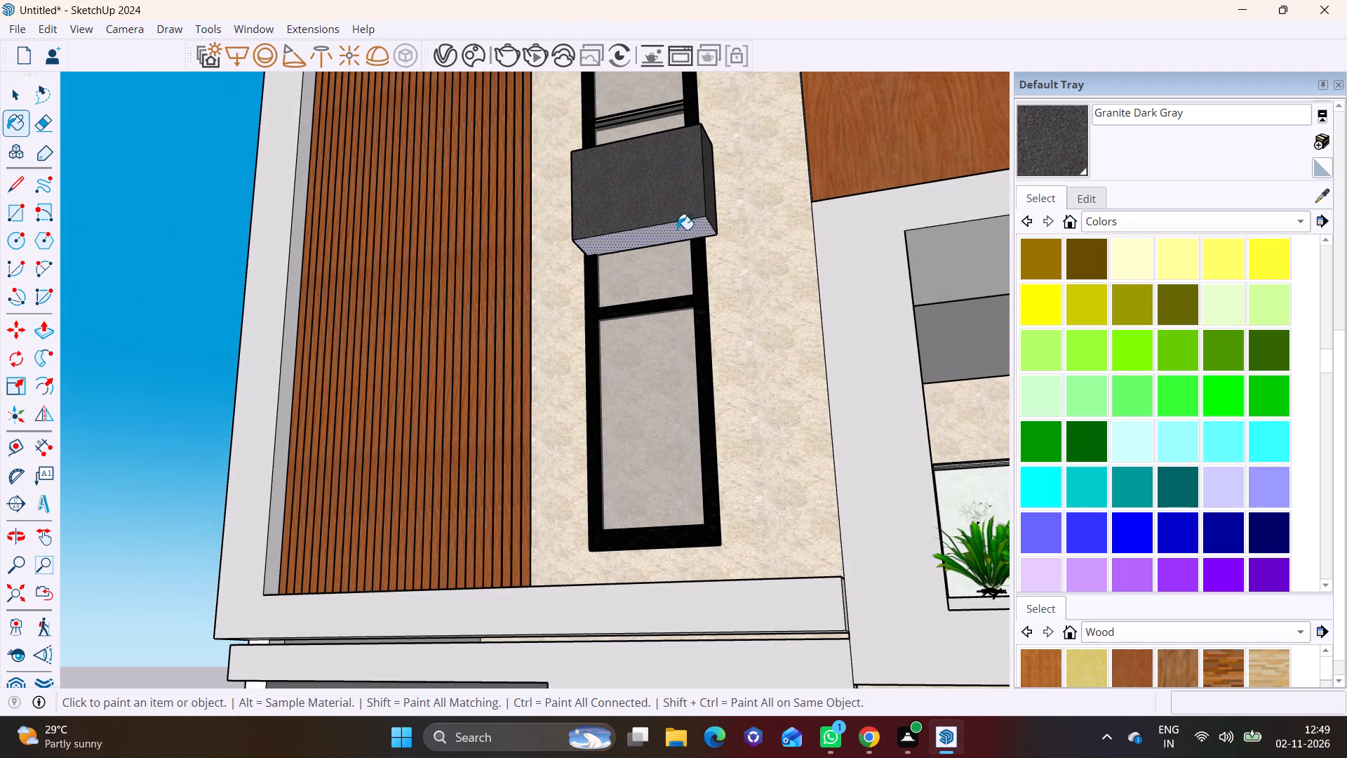
{"action": "left_click", "coordinate": [677, 231]}
{"action": "middle_click_drag", "start_coordinate": [618, 166], "coordinate": [885, 334]}
{"action": "left_click", "coordinate": [656, 234]}
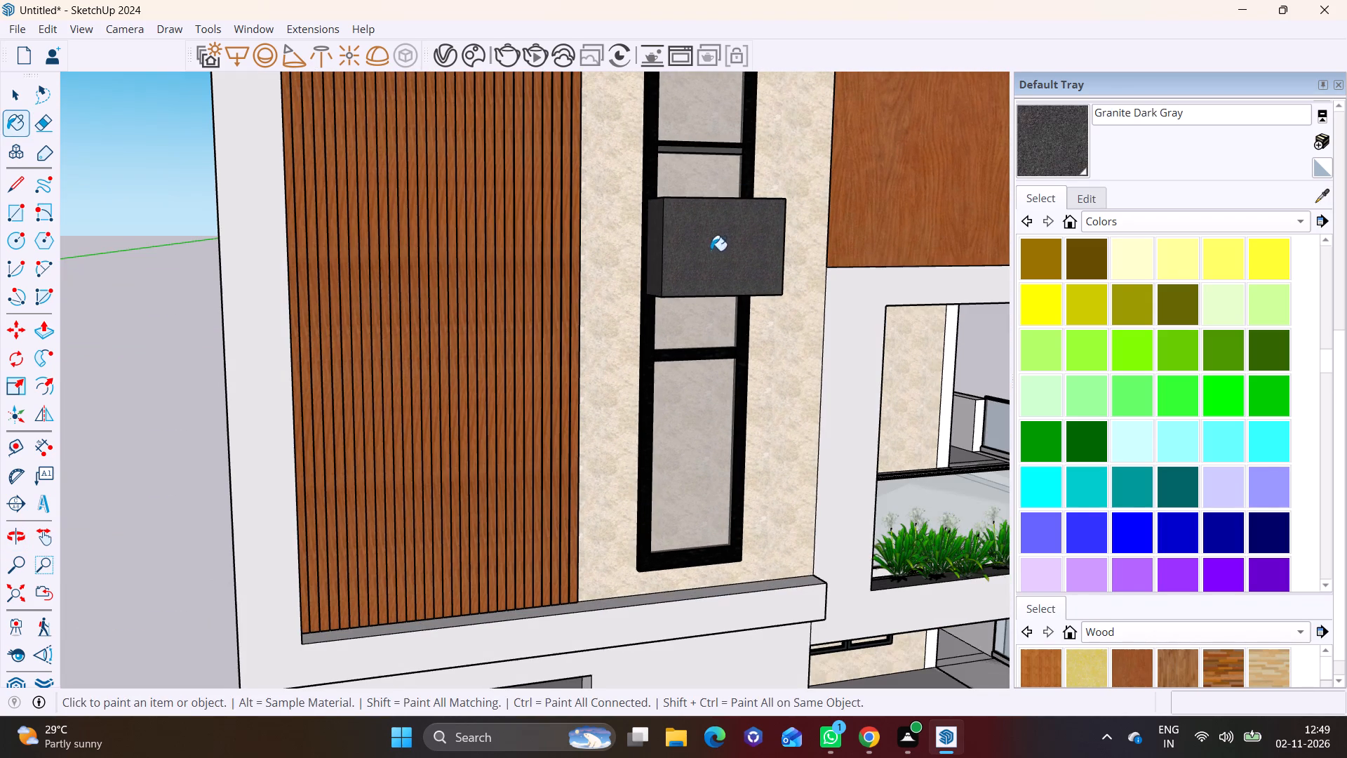
{"action": "middle_click_drag", "start_coordinate": [676, 332], "coordinate": [669, 345]}
{"action": "middle_click_drag", "start_coordinate": [725, 259], "coordinate": [699, 345]}
{"action": "left_click", "coordinate": [729, 266]}
Examine the projecting window box within the overall front elevation of the house.
{"action": "scroll", "coordinate": [645, 325], "scroll_direction": "down", "scroll_amount": 6}
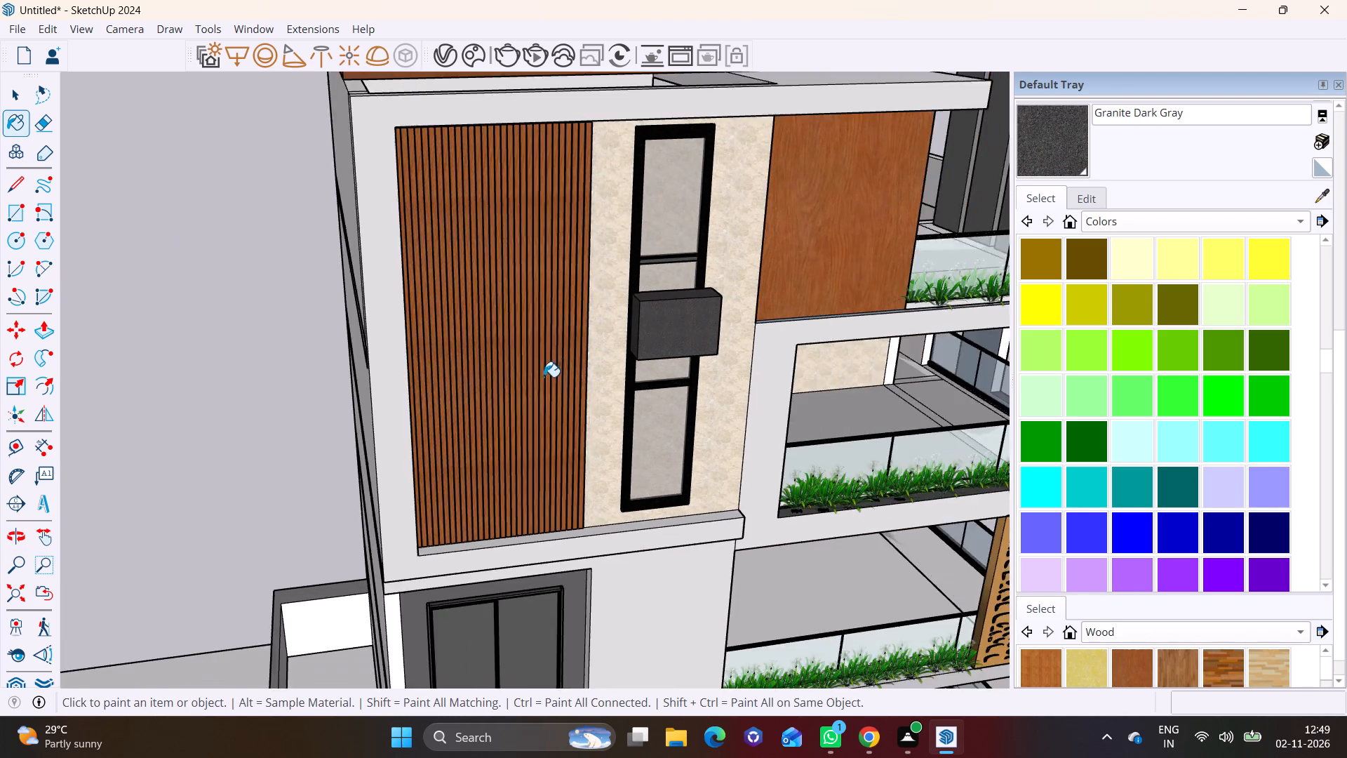
{"action": "scroll", "coordinate": [544, 377], "scroll_direction": "down", "scroll_amount": 2}
{"action": "key", "text": "space"}
{"action": "middle_click_drag", "start_coordinate": [702, 522], "coordinate": [265, 307]}
{"action": "scroll", "coordinate": [631, 480], "scroll_direction": "down", "scroll_amount": 7}
{"action": "middle_click_drag", "start_coordinate": [650, 523], "coordinate": [772, 585]}
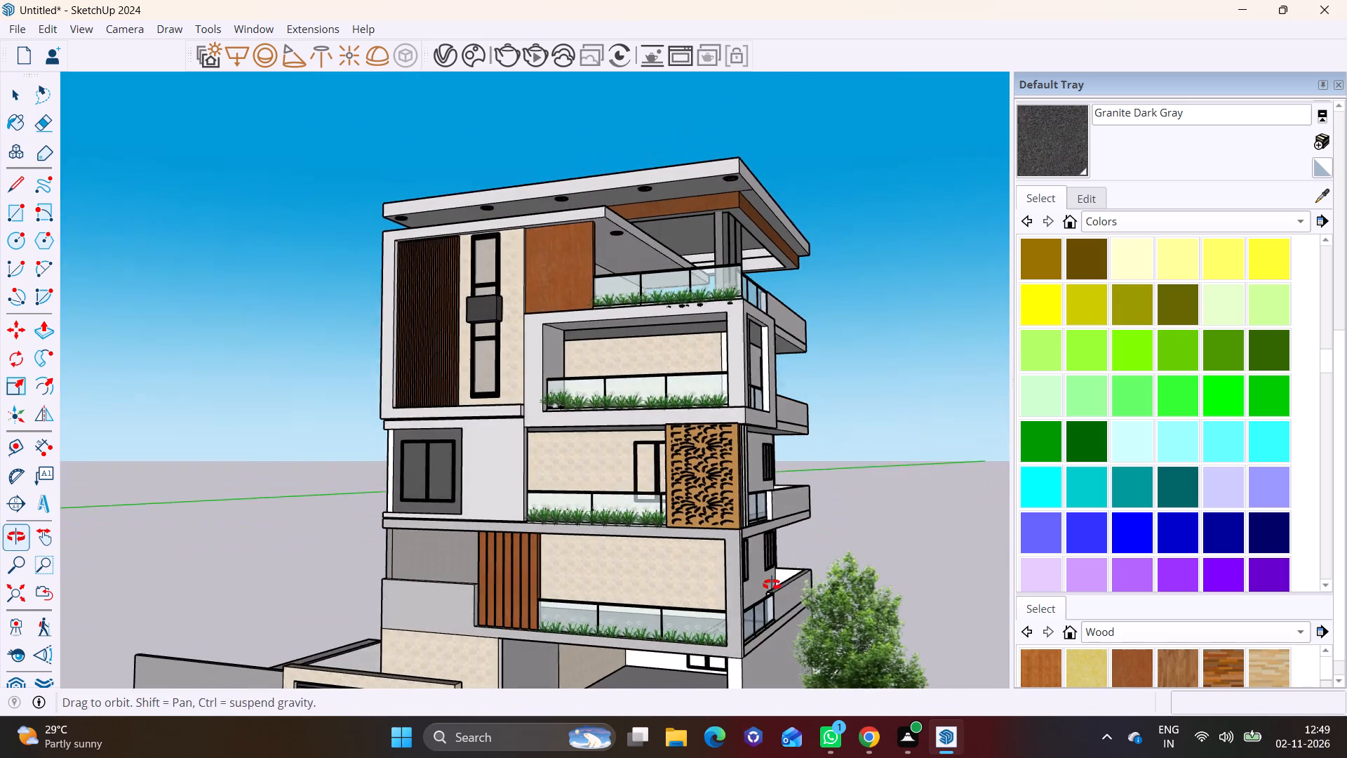
{"action": "middle_click_drag", "start_coordinate": [772, 585], "coordinate": [769, 584]}
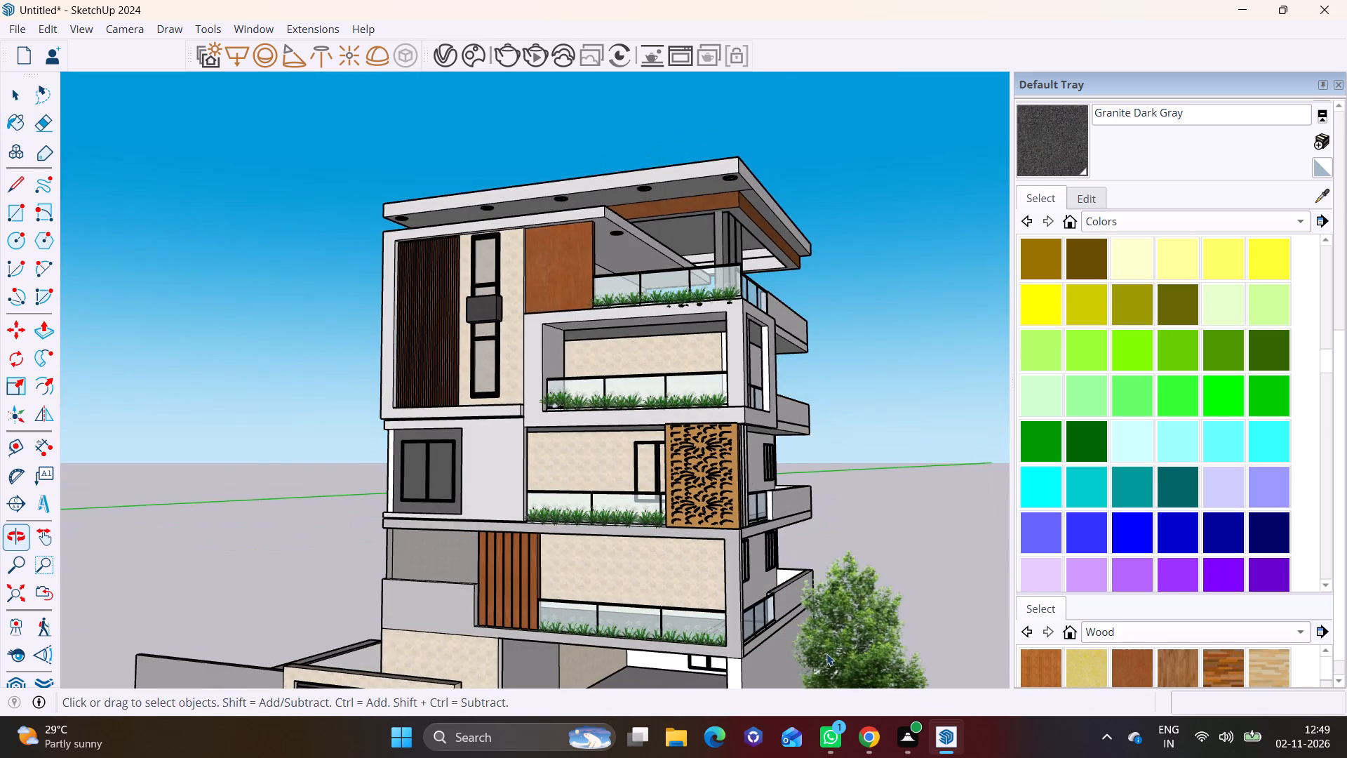
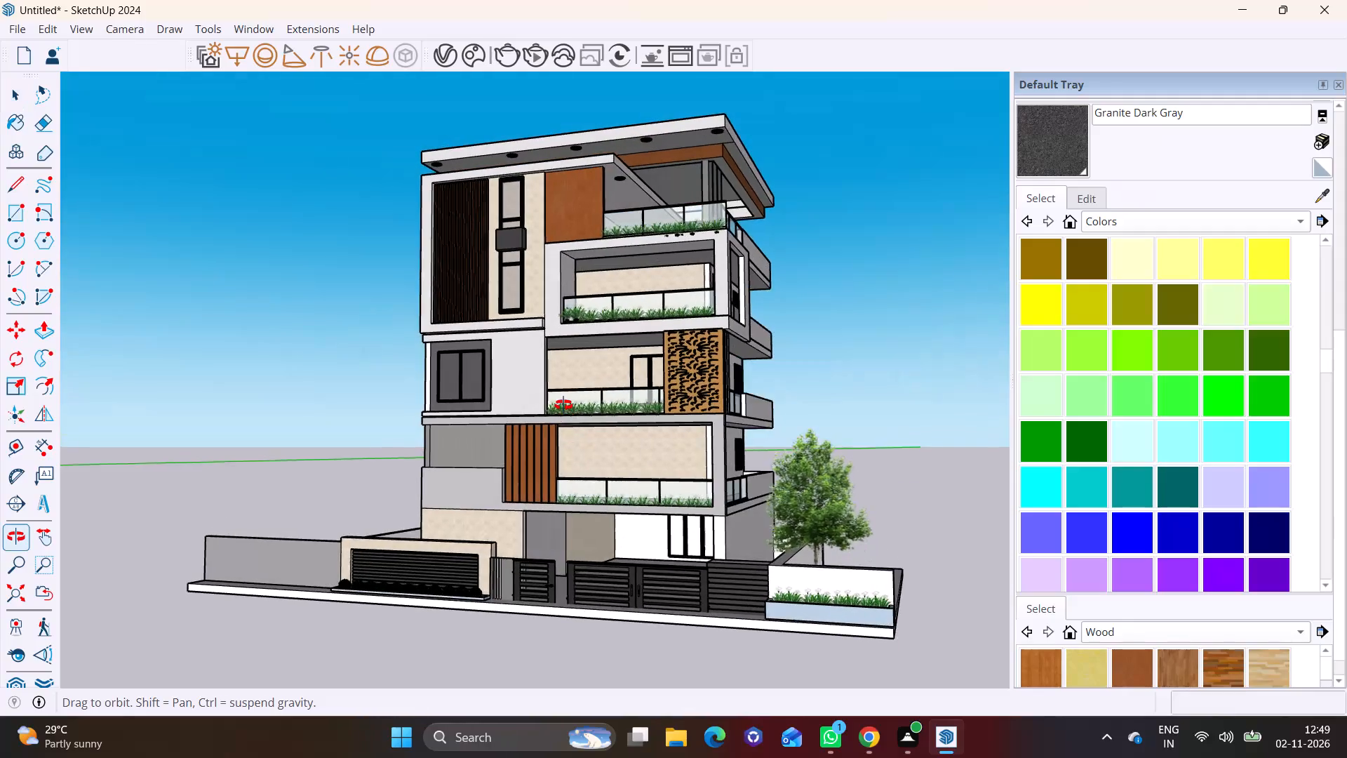
Save the house model to the Desktop as a SketchUp model named EE.
{"action": "middle_click_drag", "start_coordinate": [584, 409], "coordinate": [626, 423], "text": "shift"}
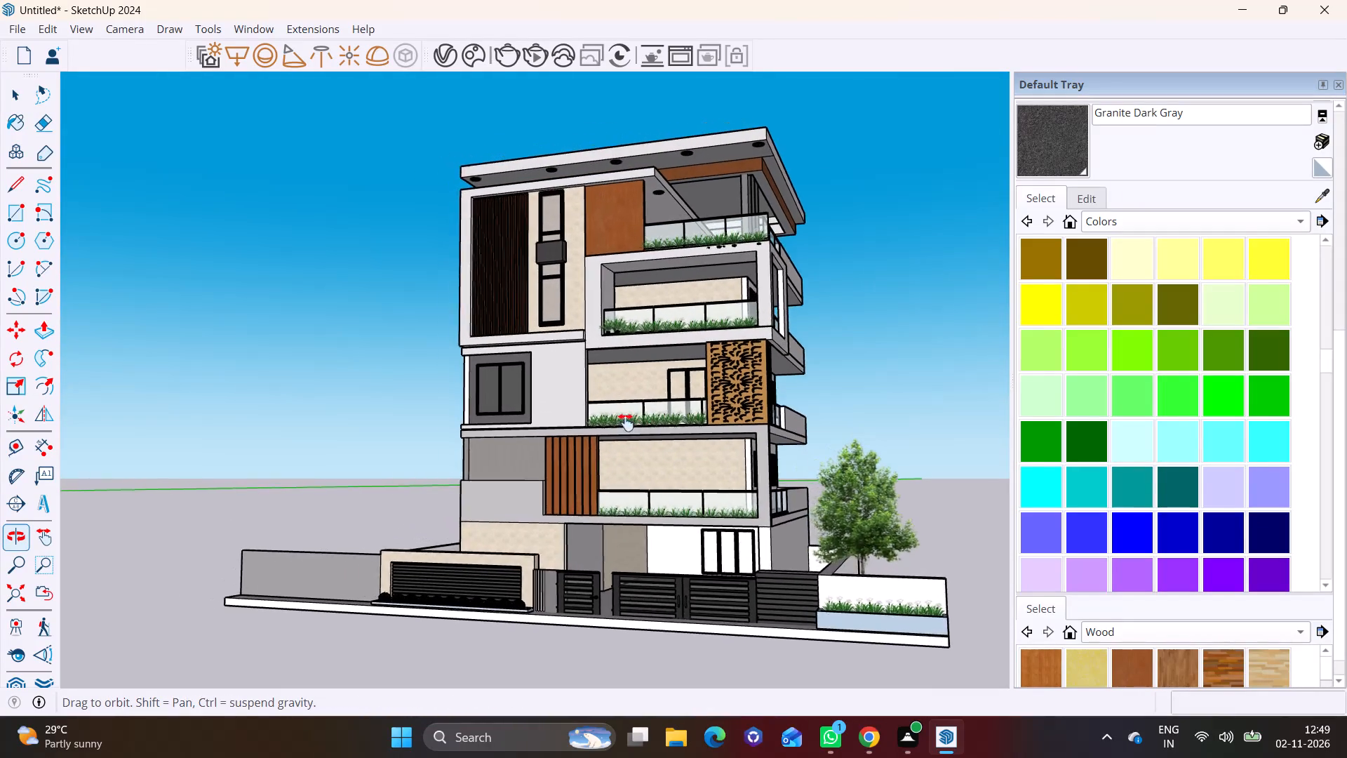
{"action": "middle_click_drag", "start_coordinate": [626, 423], "coordinate": [659, 433], "text": "shift"}
{"action": "scroll", "coordinate": [629, 434], "scroll_direction": "up", "scroll_amount": 1}
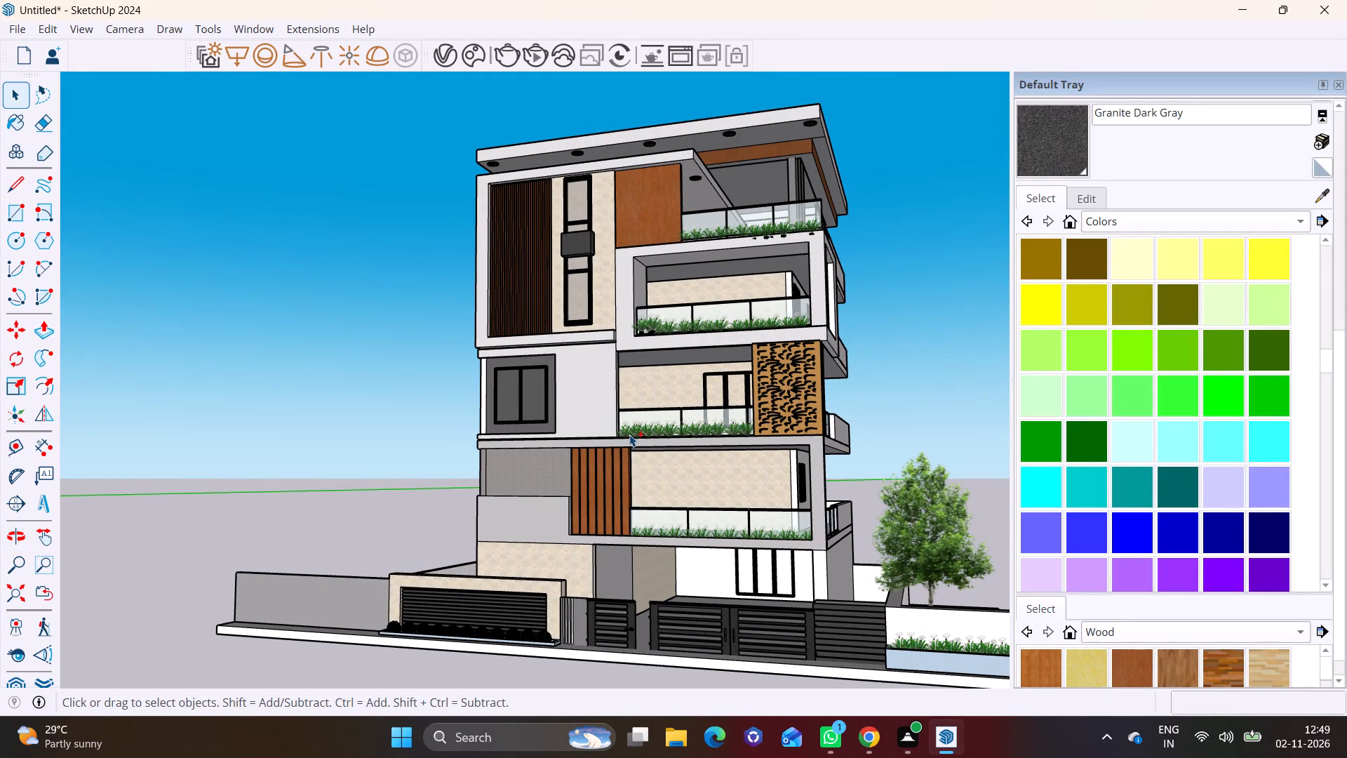
{"action": "key", "text": "ctrl+s"}
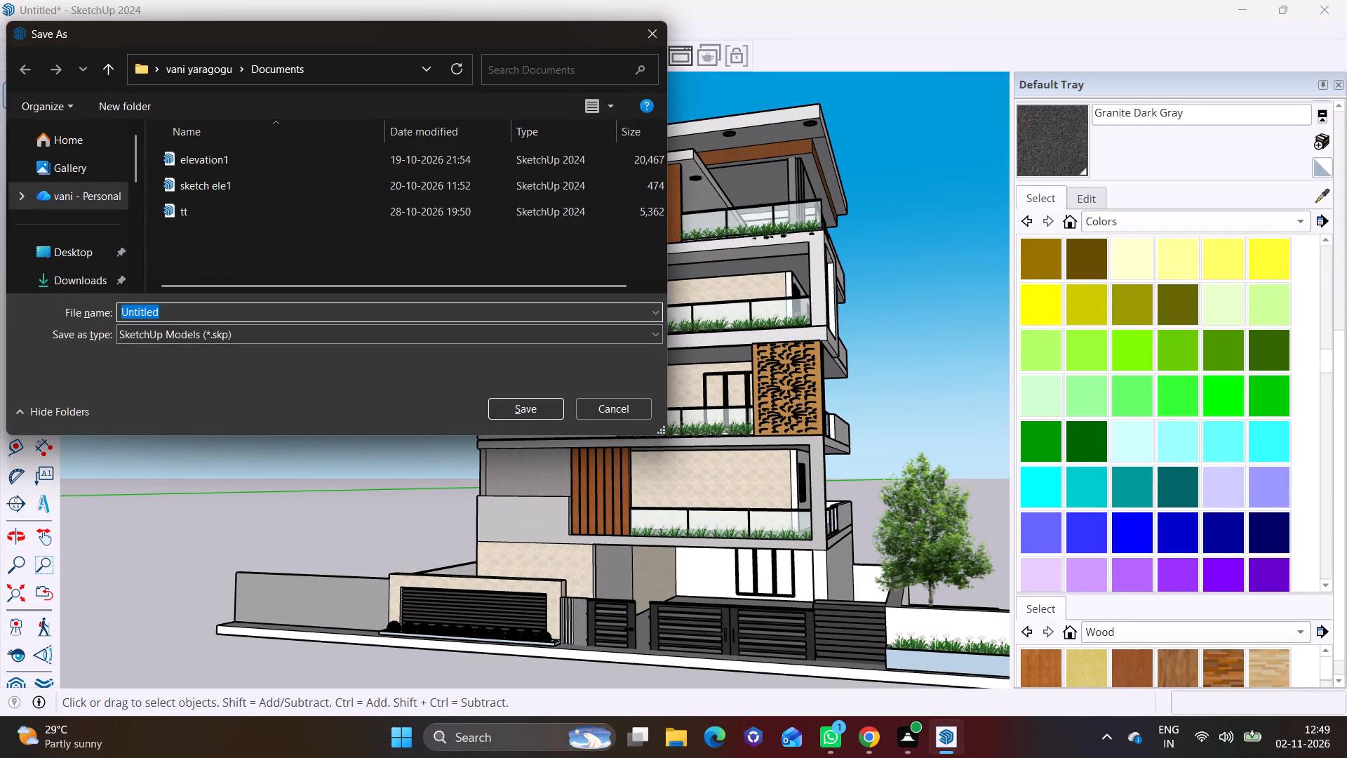
{"action": "key", "text": "BackSpace"}
{"action": "type", "text": "EE"}
{"action": "left_click", "coordinate": [105, 247]}
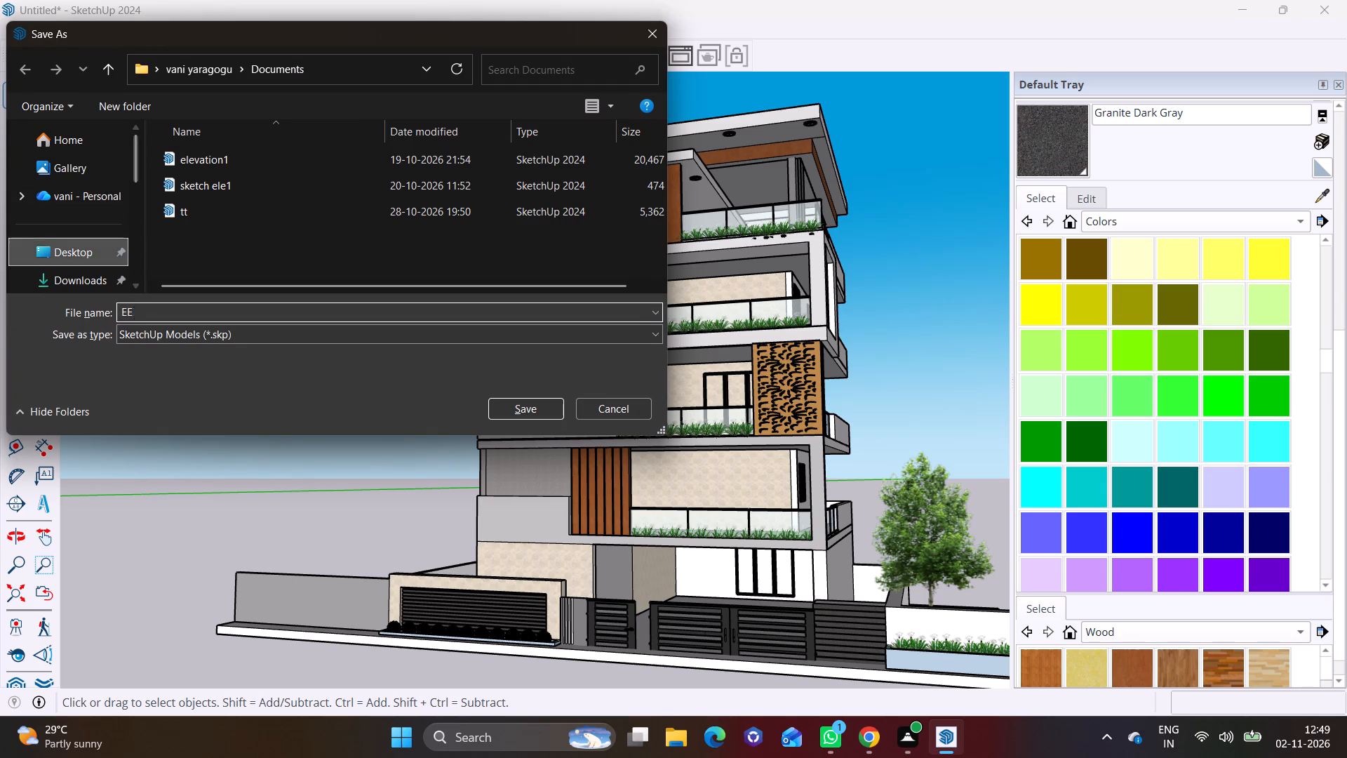
{"action": "left_click", "coordinate": [523, 413]}
Print the current view of the house with Microsoft Print to PDF, saving it on the Desktop as EE1.
{"action": "key", "text": "ctrl+p"}
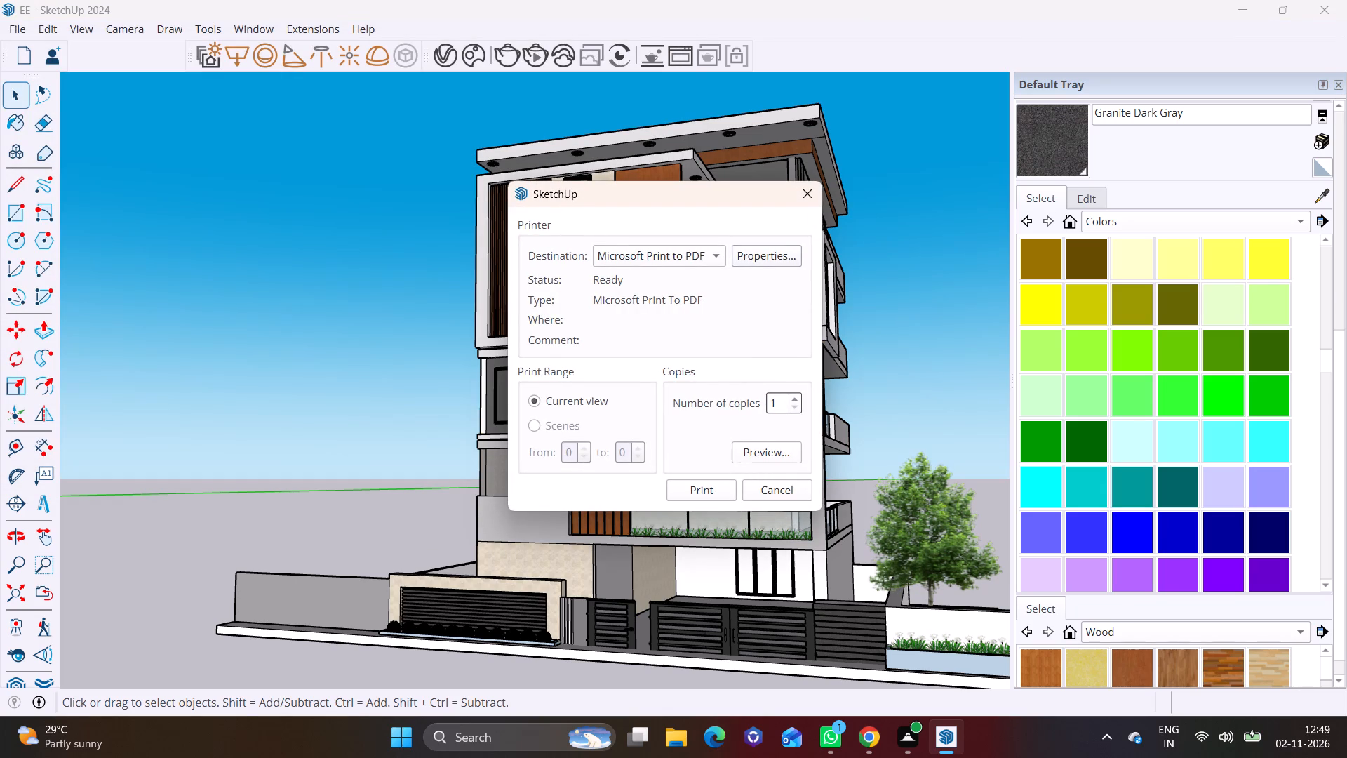
{"action": "left_click", "coordinate": [707, 493]}
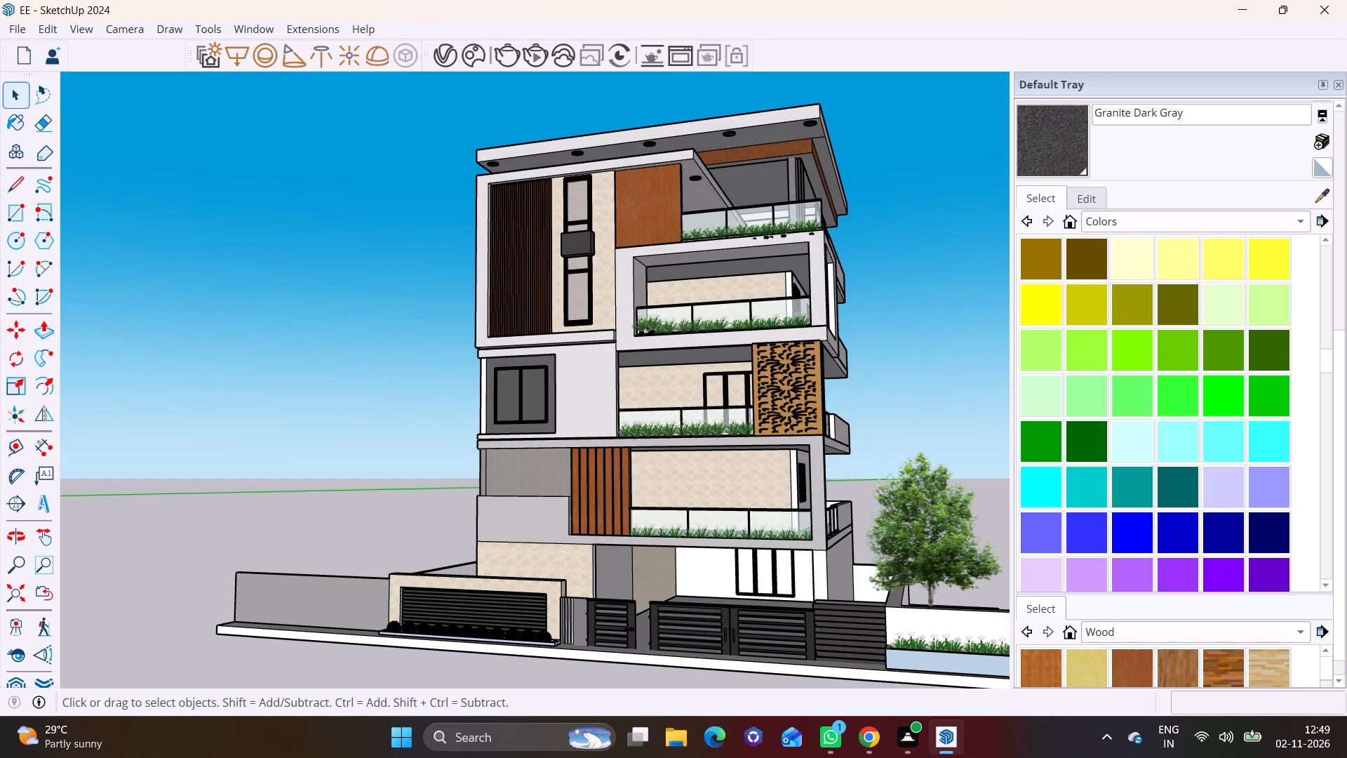
{"action": "type", "text": "EE"}
{"action": "key", "text": "1"}
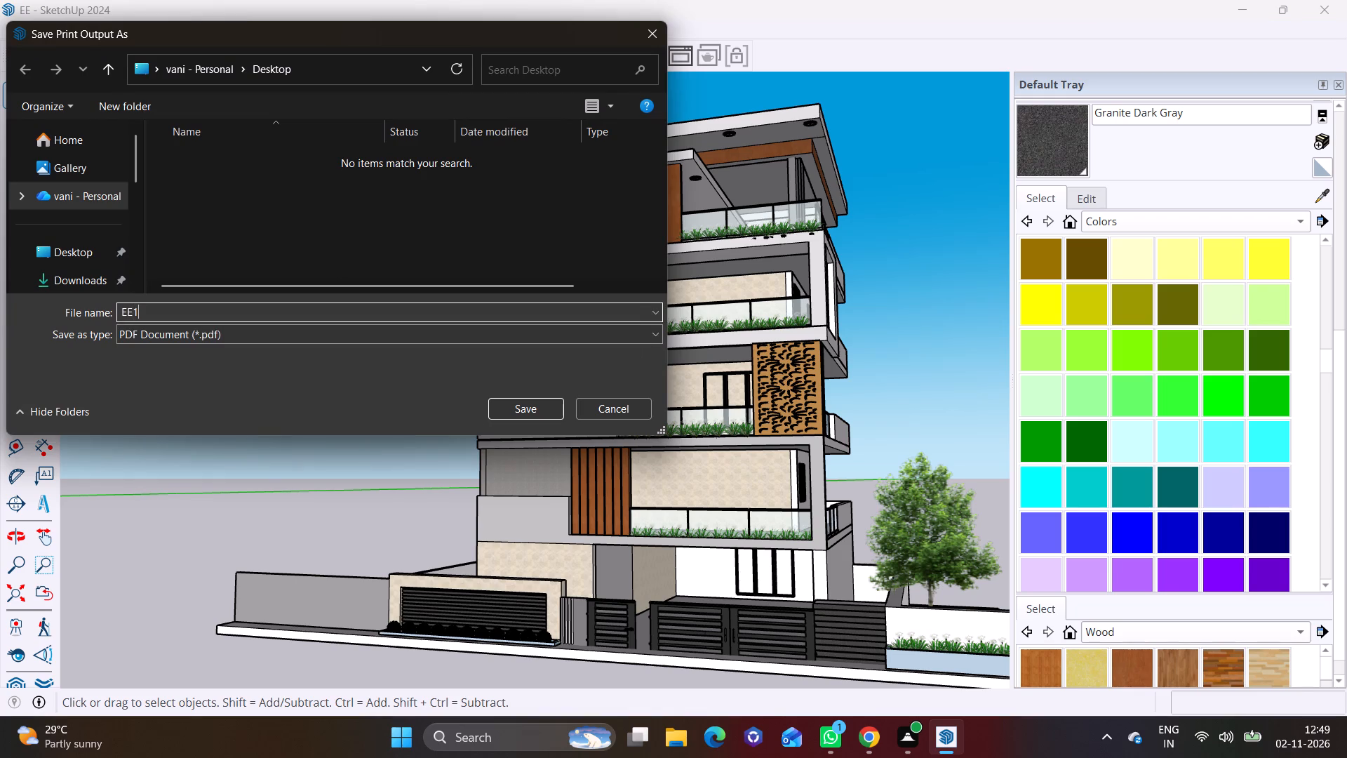
{"action": "left_click", "coordinate": [72, 251]}
{"action": "left_click", "coordinate": [532, 407]}
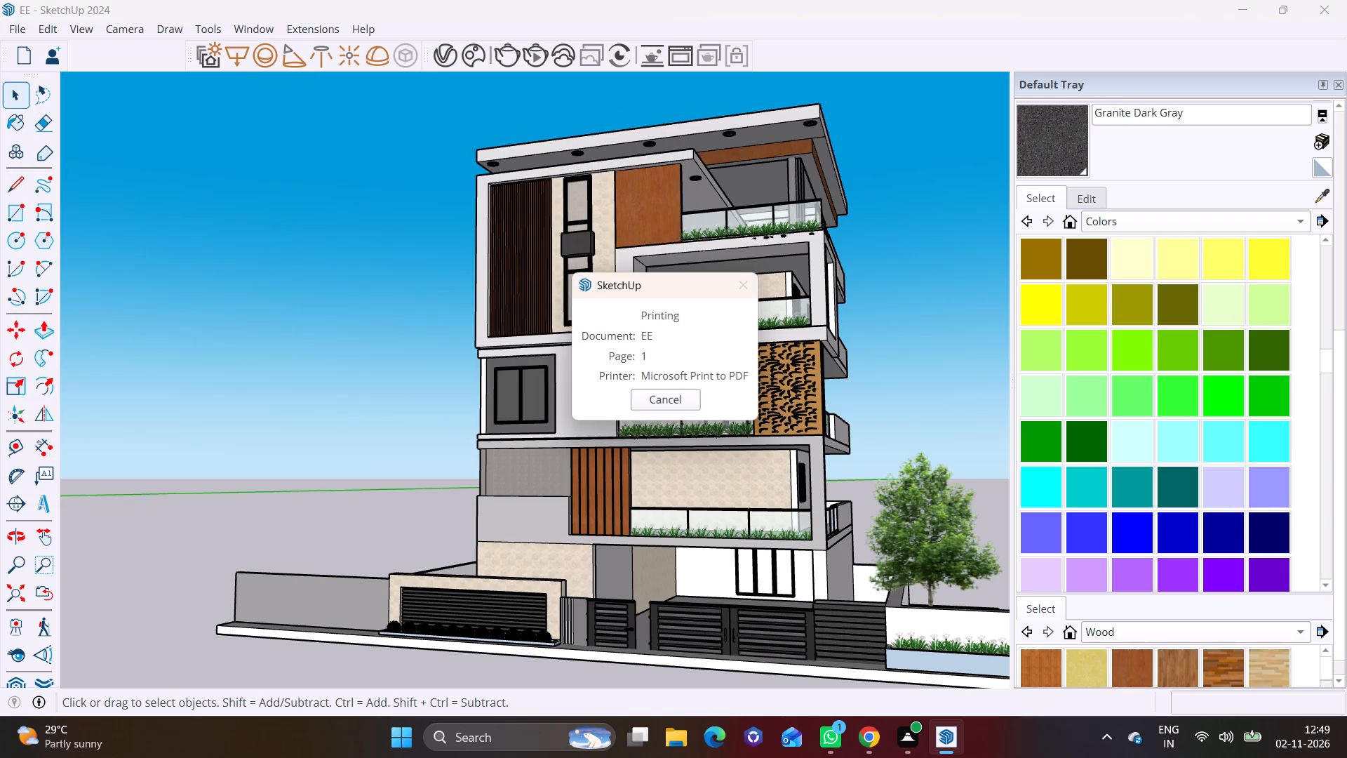